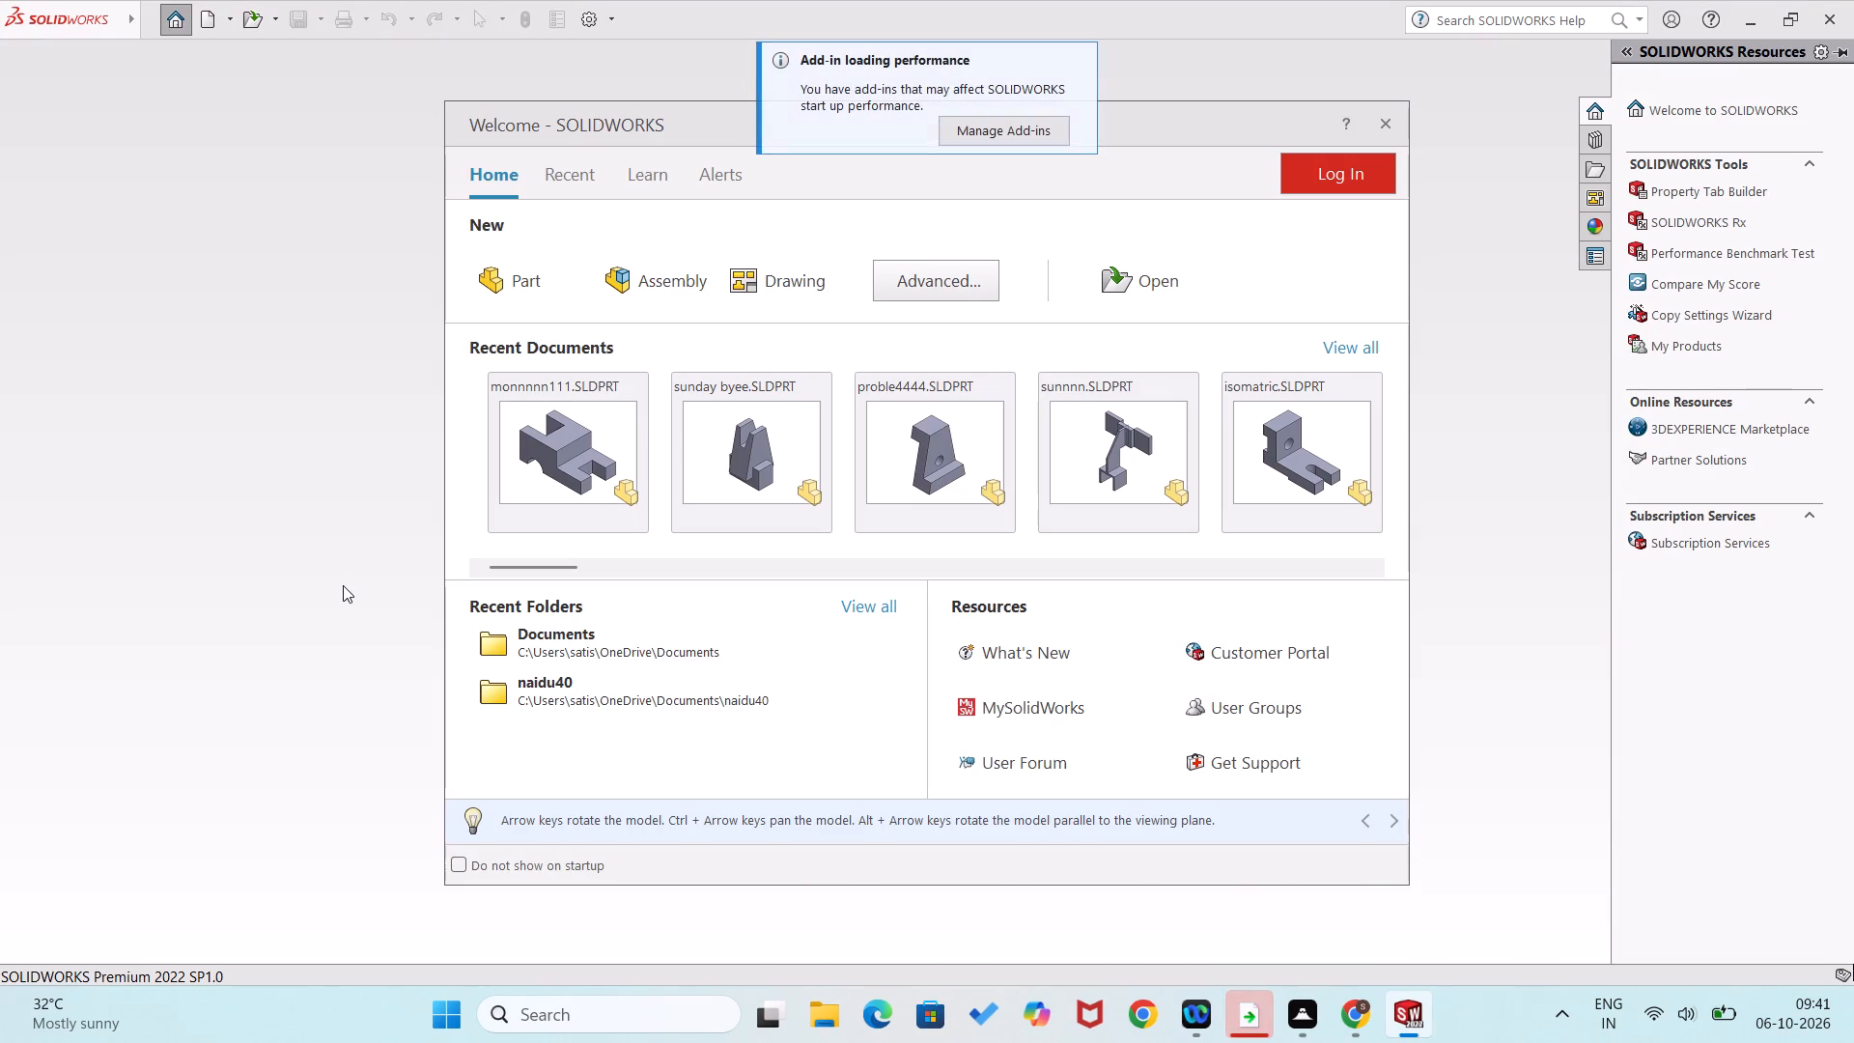
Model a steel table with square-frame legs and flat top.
Create a new part document.
click(518, 289)
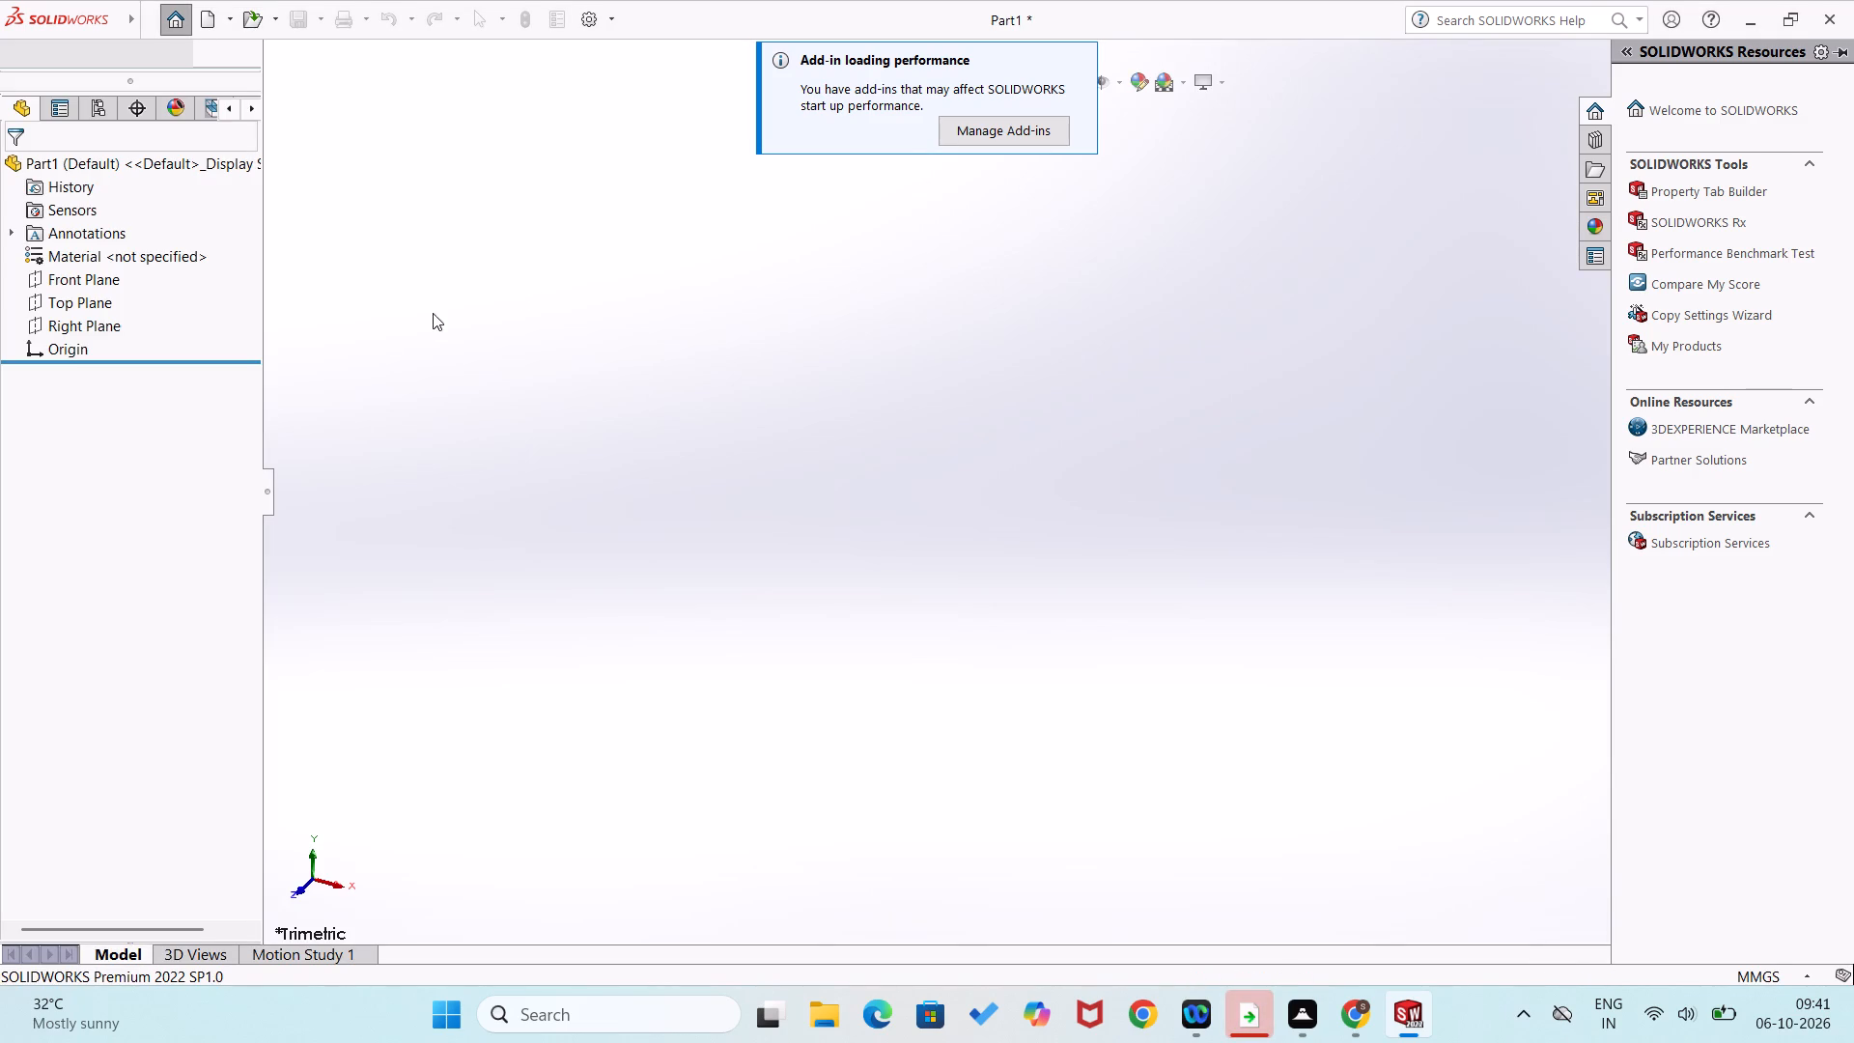
Sketch a corner rectangle on the Front Plane starting at the origin, about 27 mm wide and 94 mm high.
right_click(77, 275)
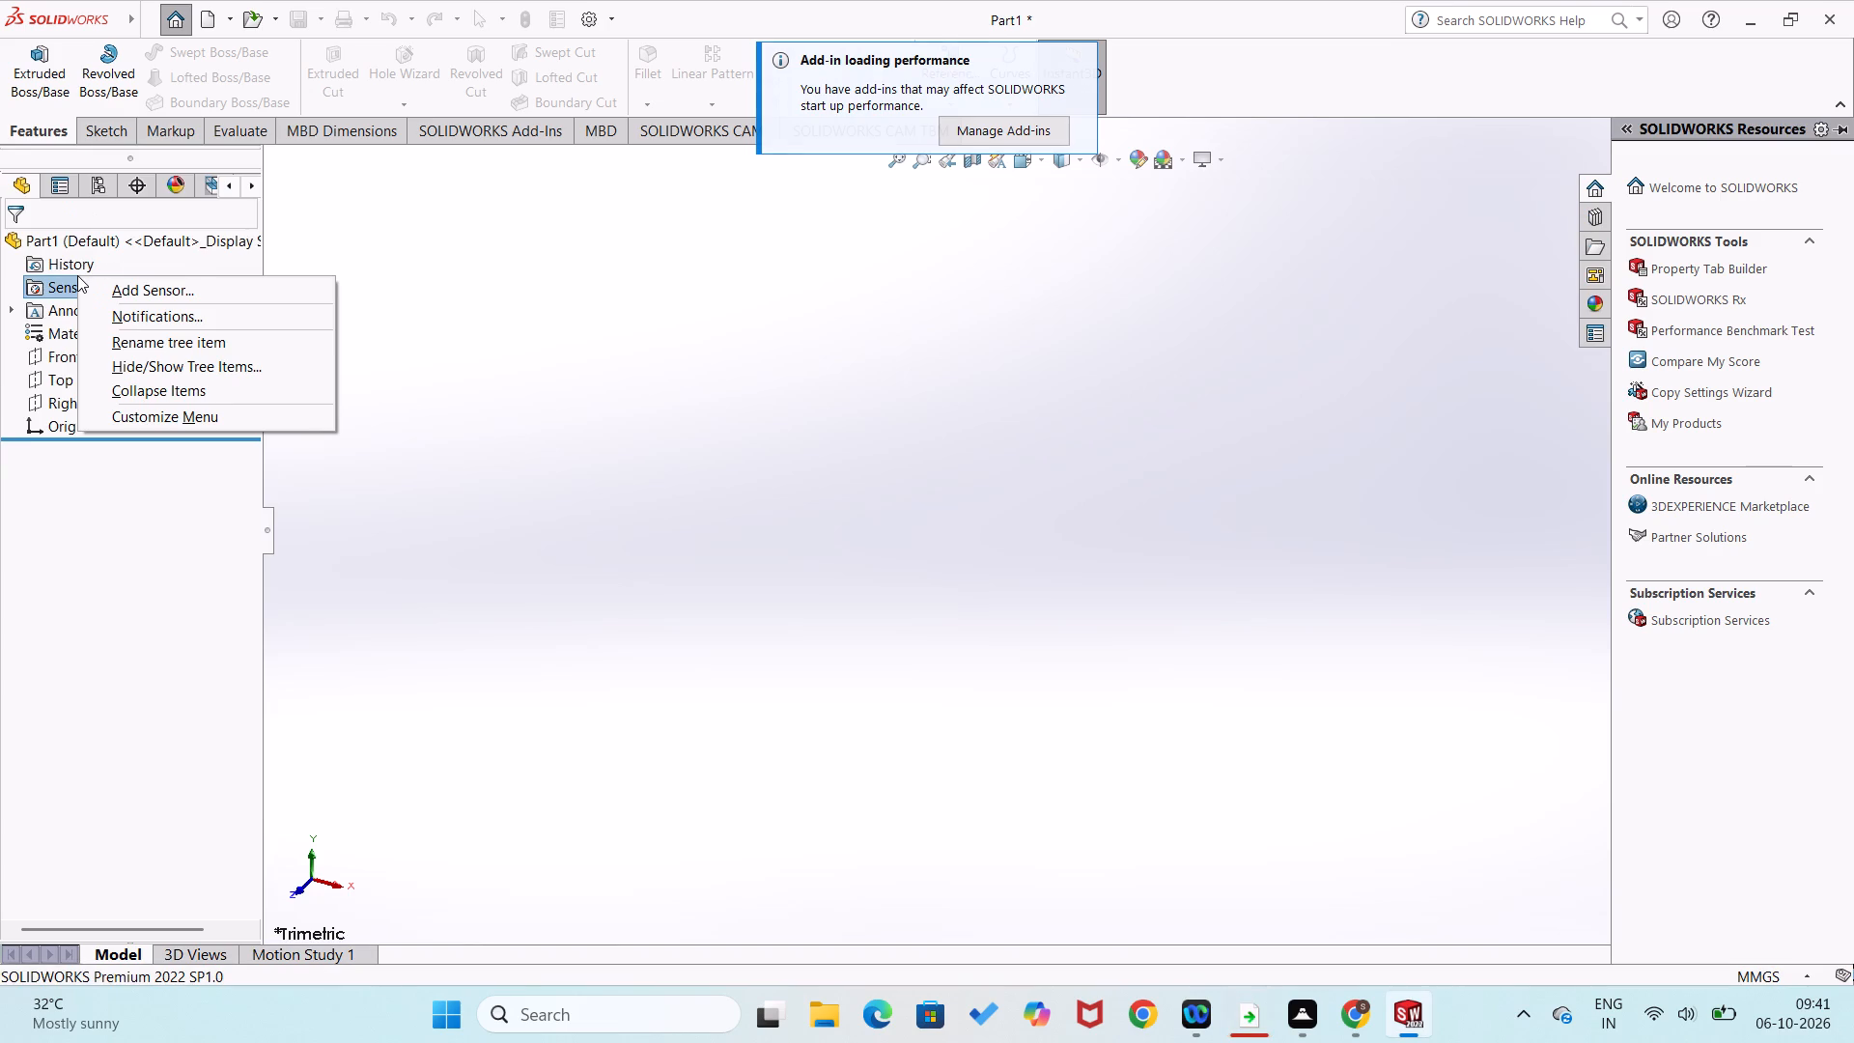
click(62, 521)
right_click(66, 350)
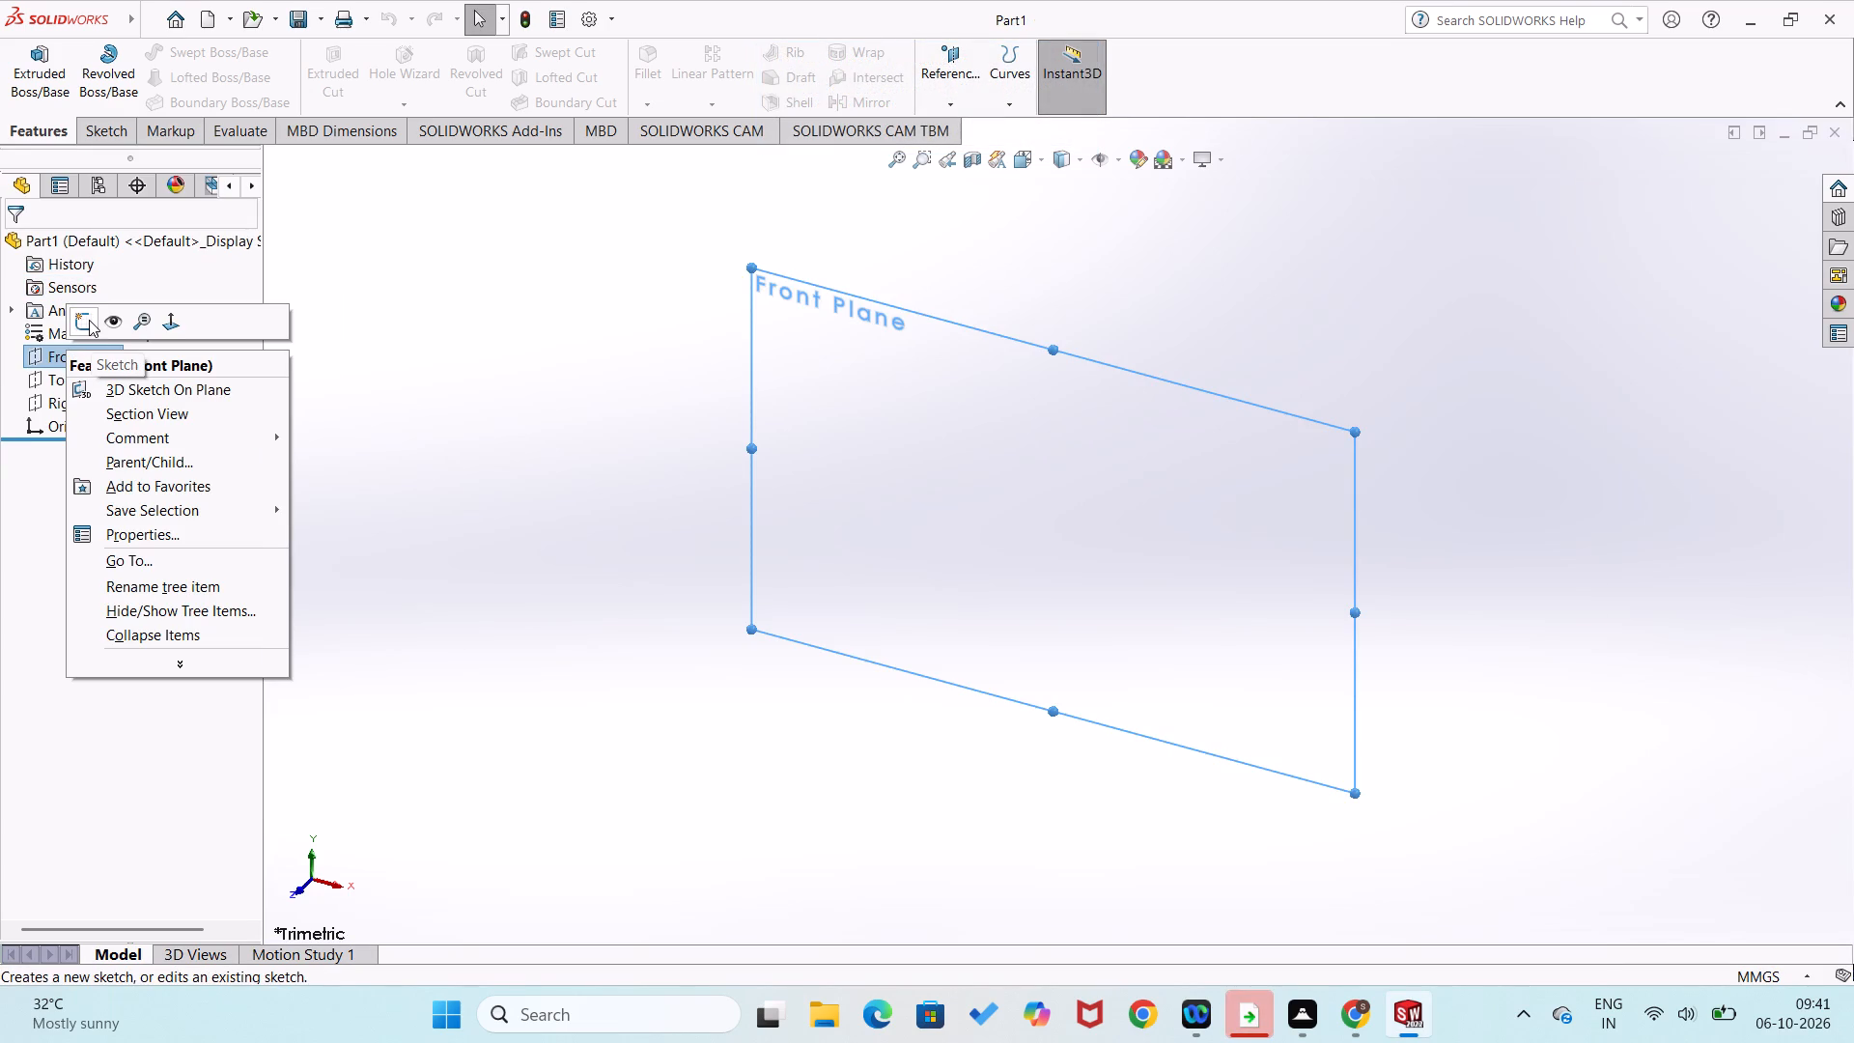
click(89, 320)
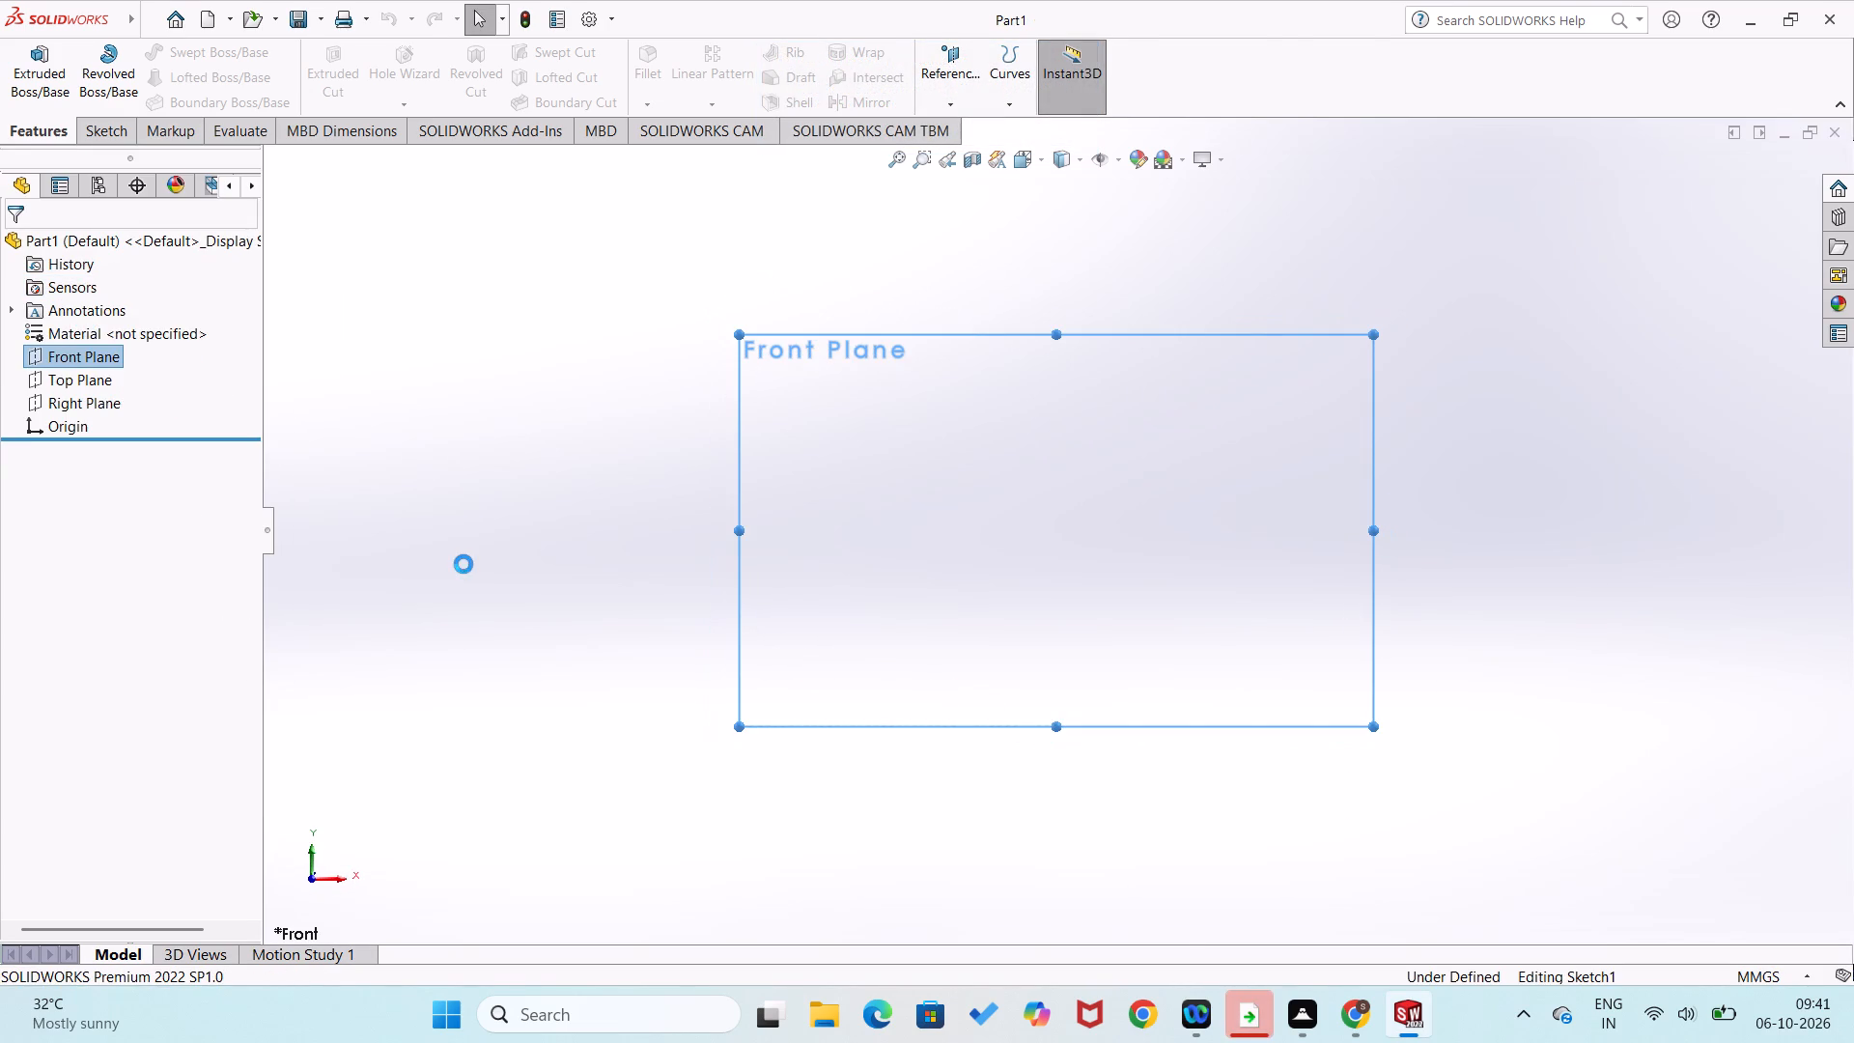
click(463, 564)
right_drag(610, 496, 481, 669)
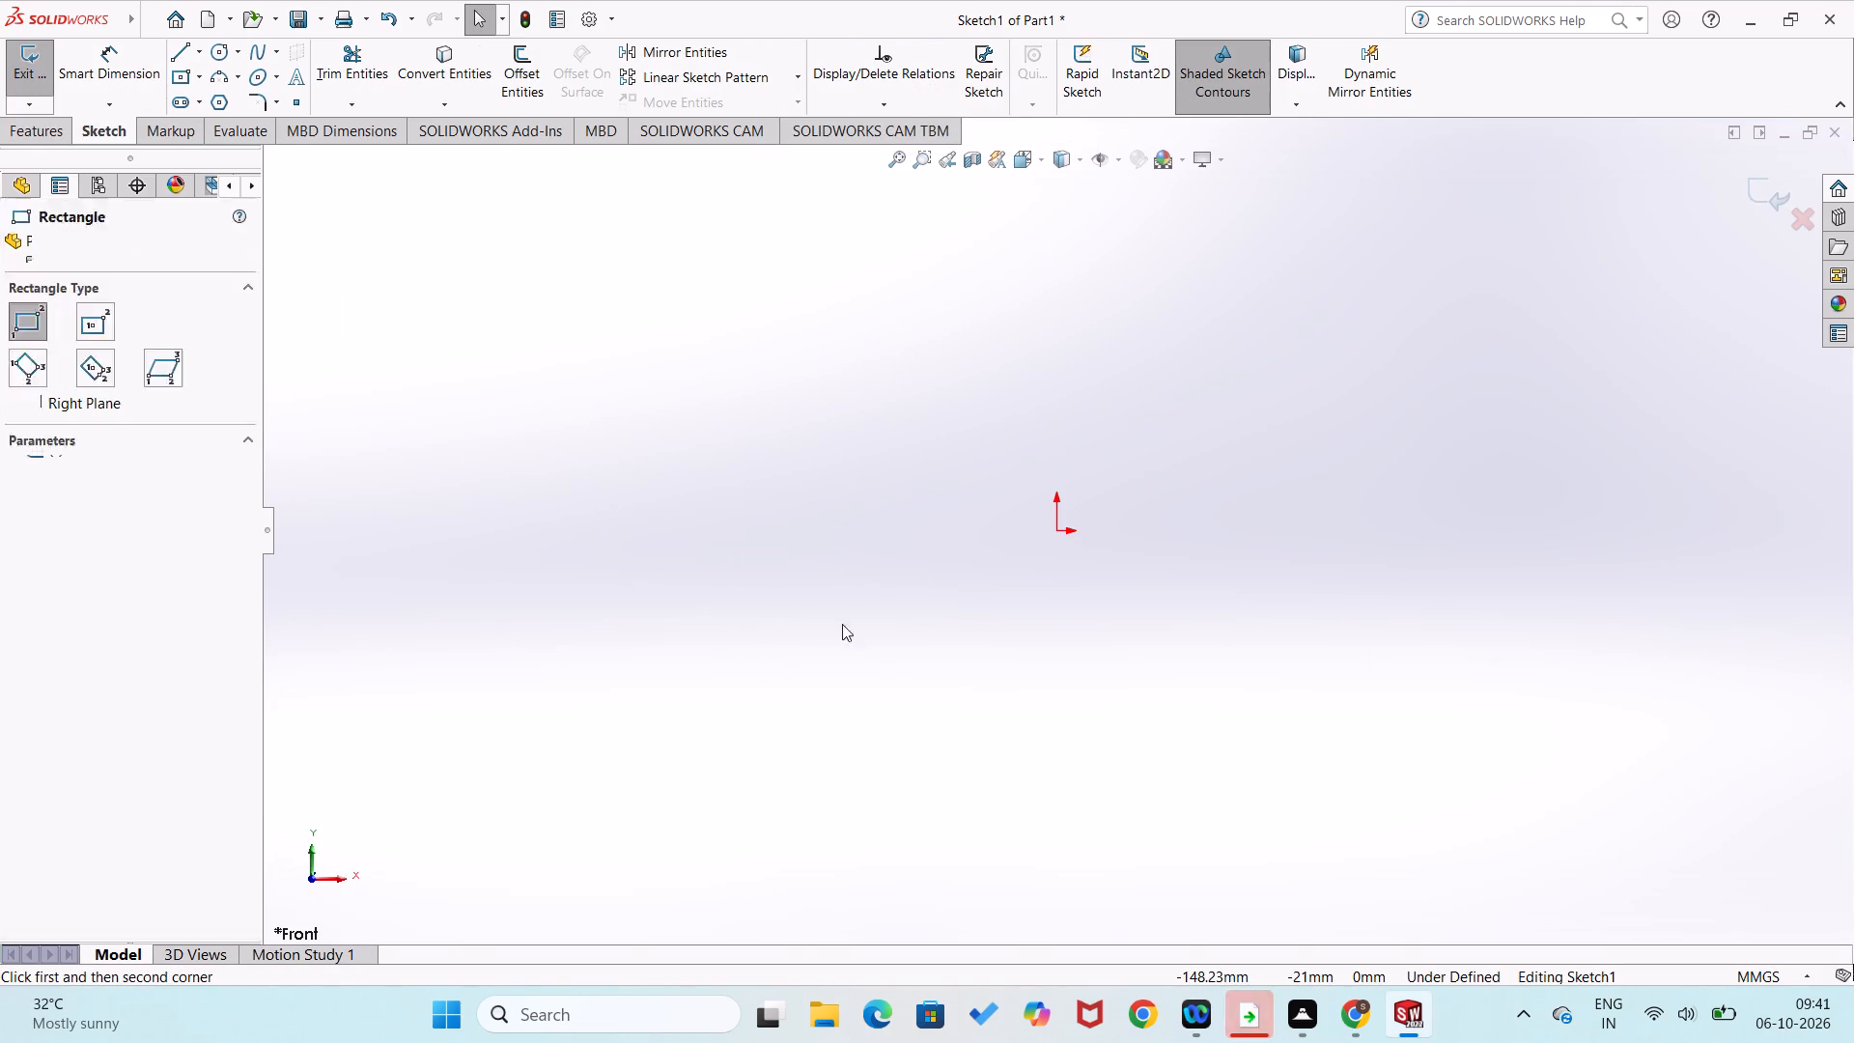
click(1058, 529)
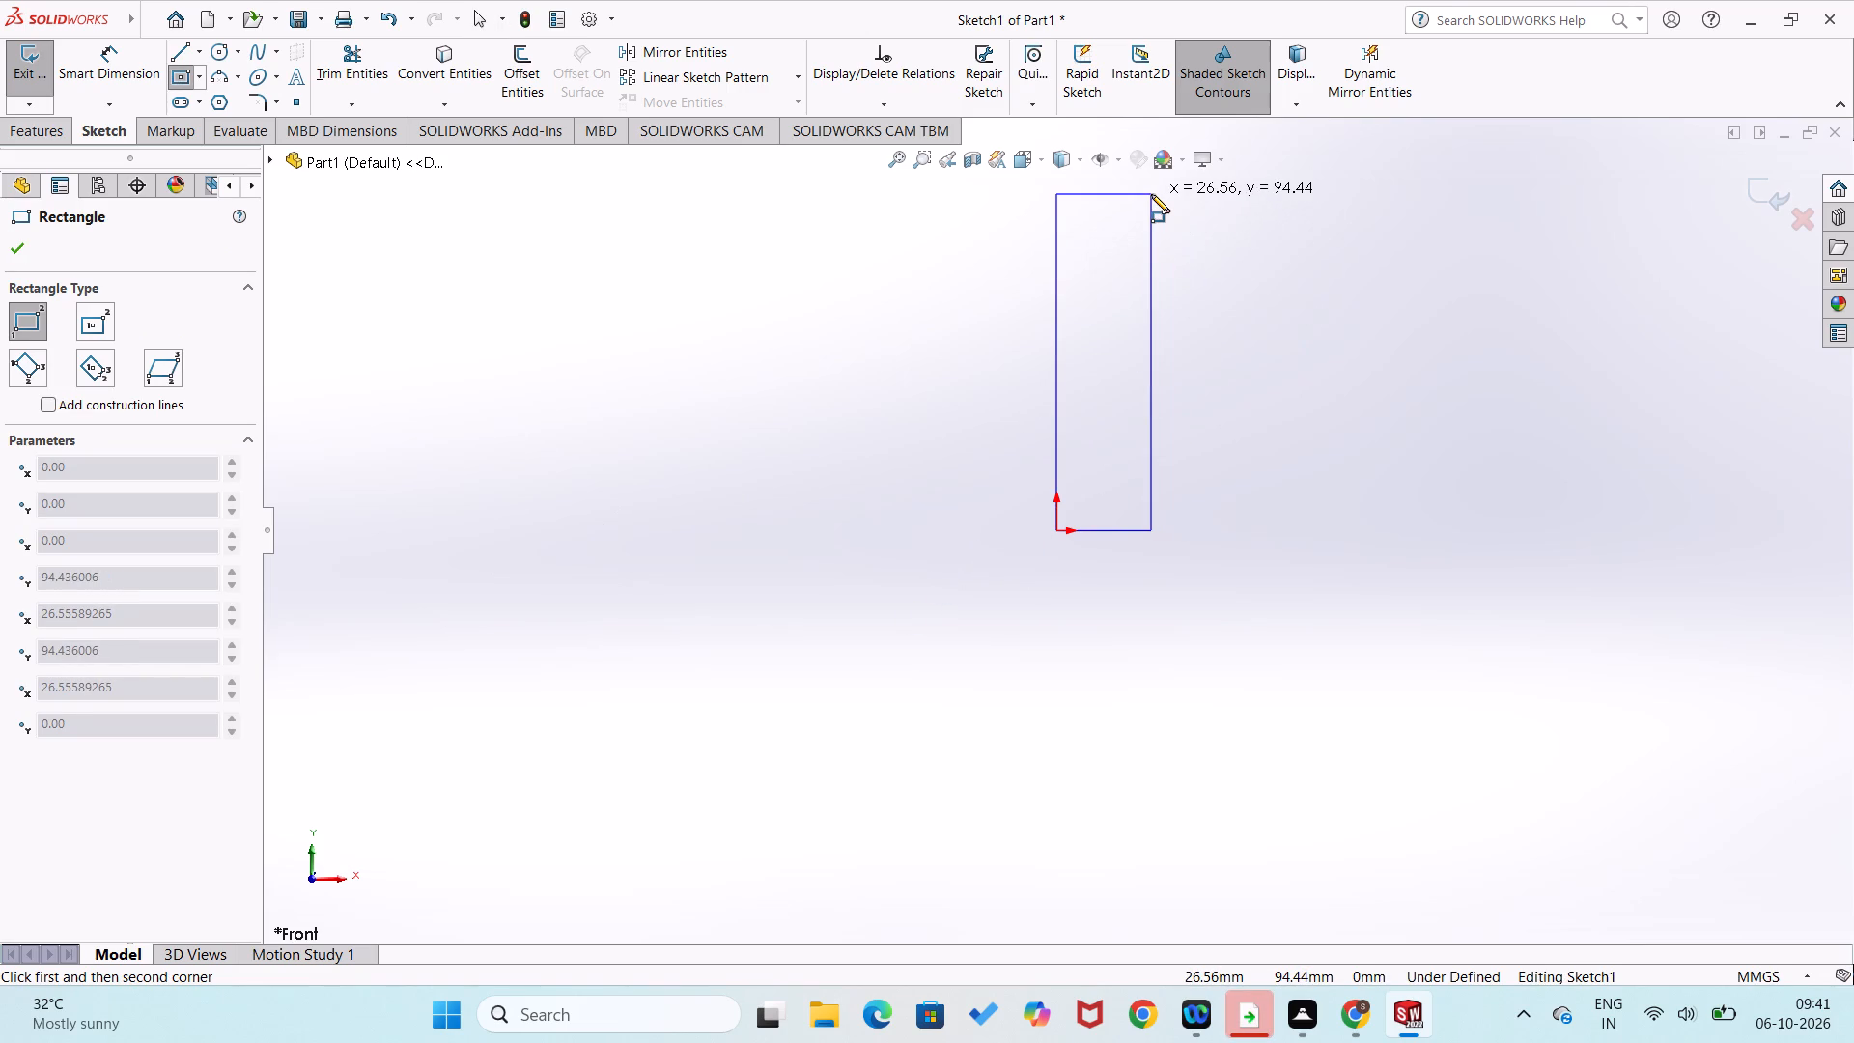
click(1151, 194)
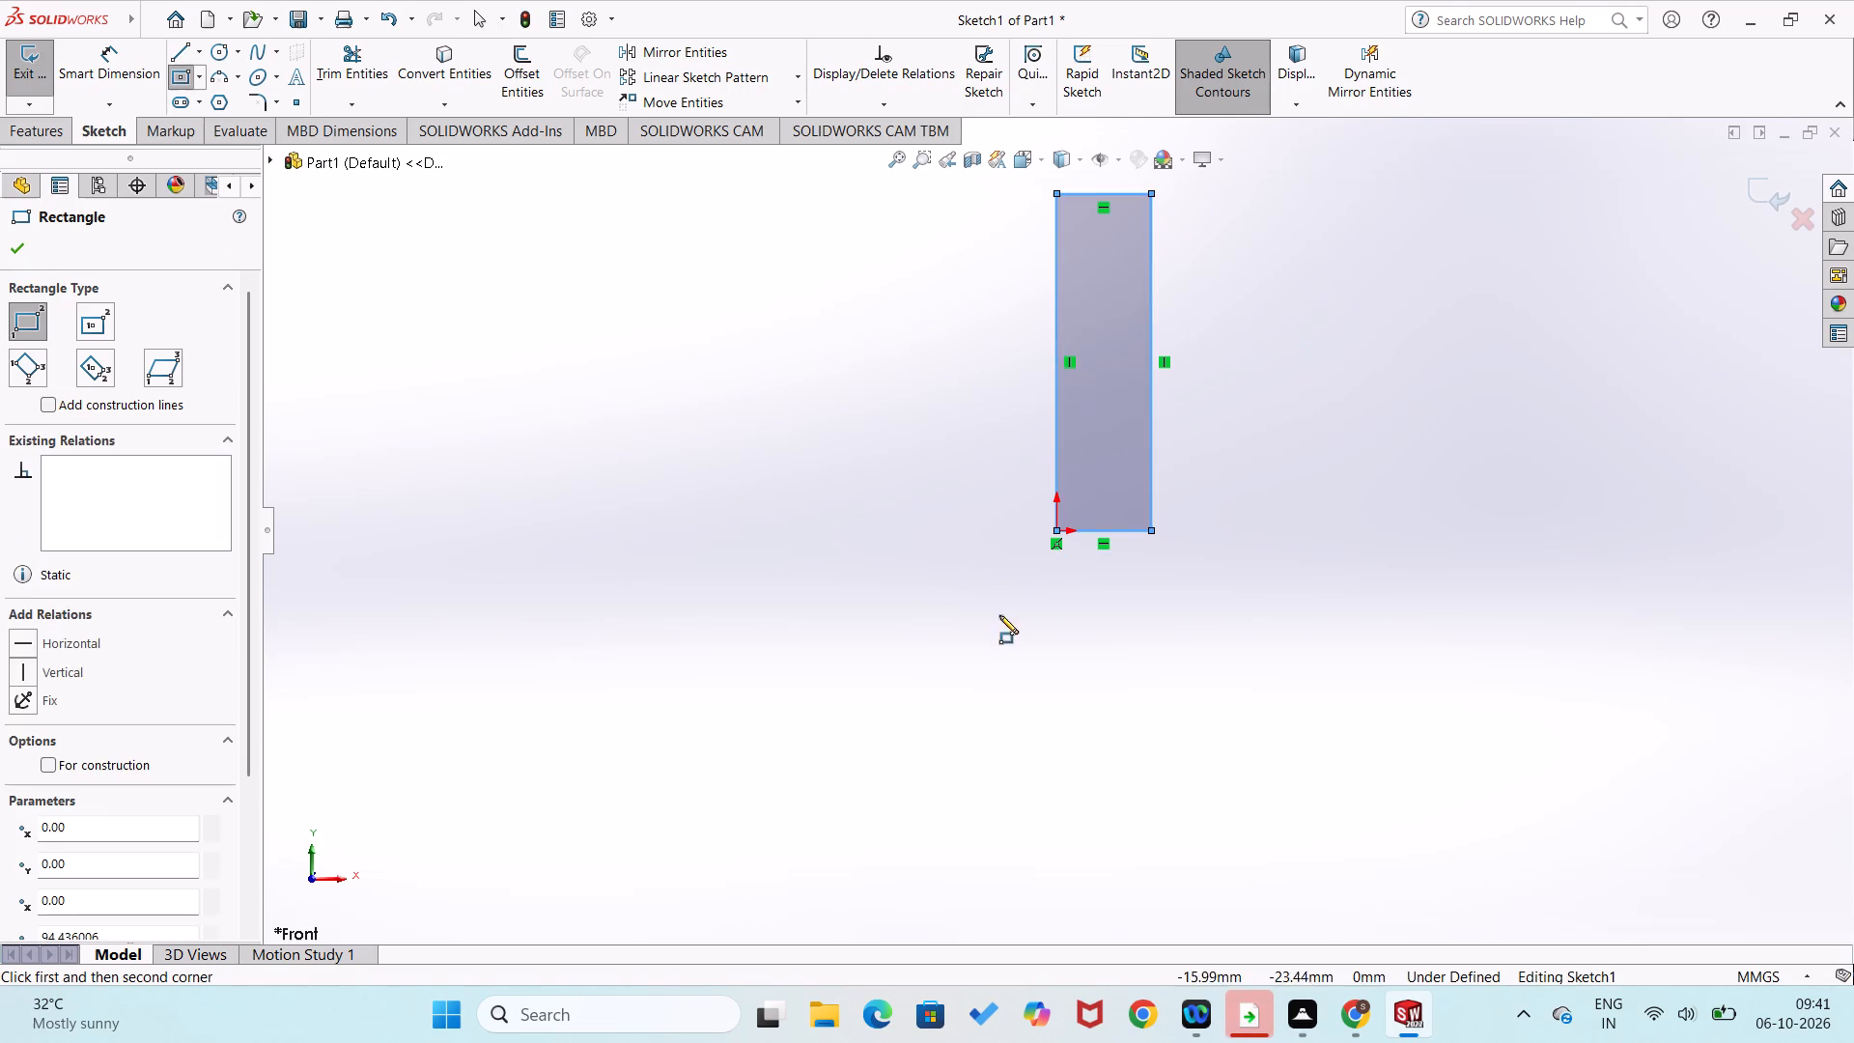
Dimension the rectangle to 77 mm high and 12 mm wide.
right_drag(997, 615, 981, 392)
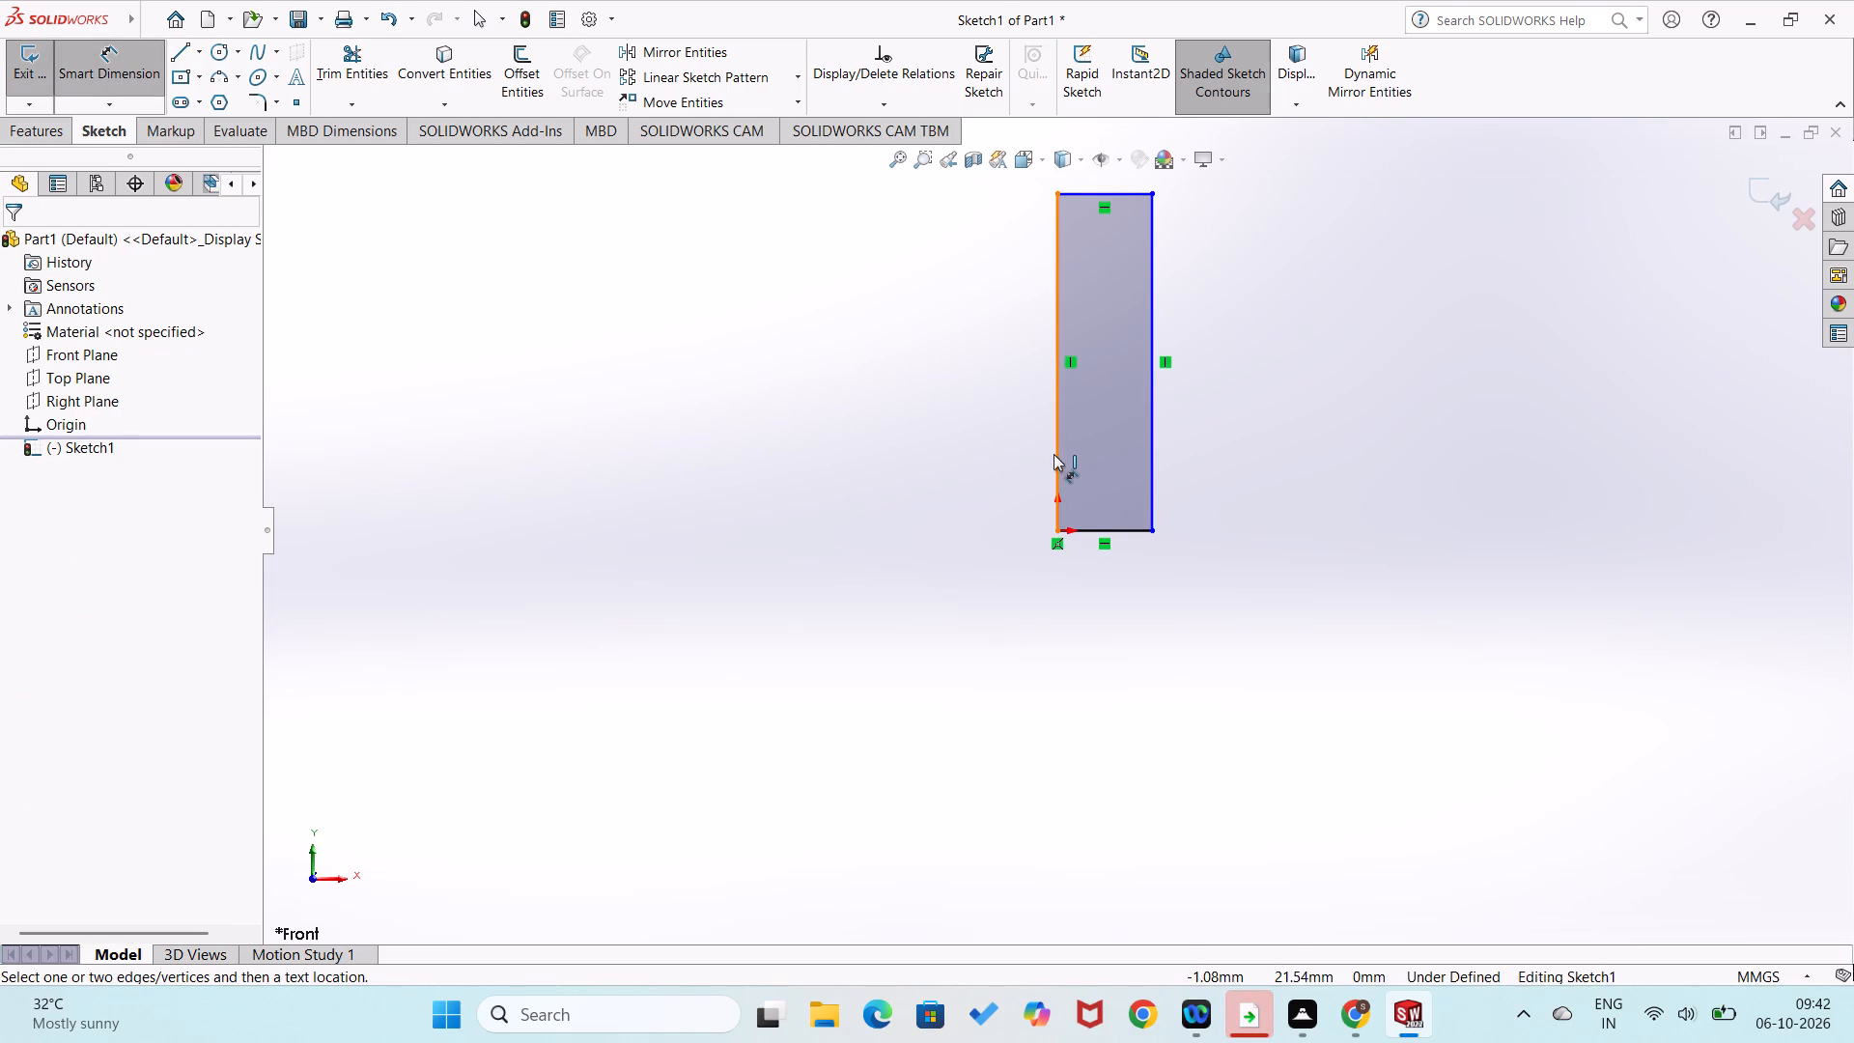
click(1053, 454)
click(1003, 459)
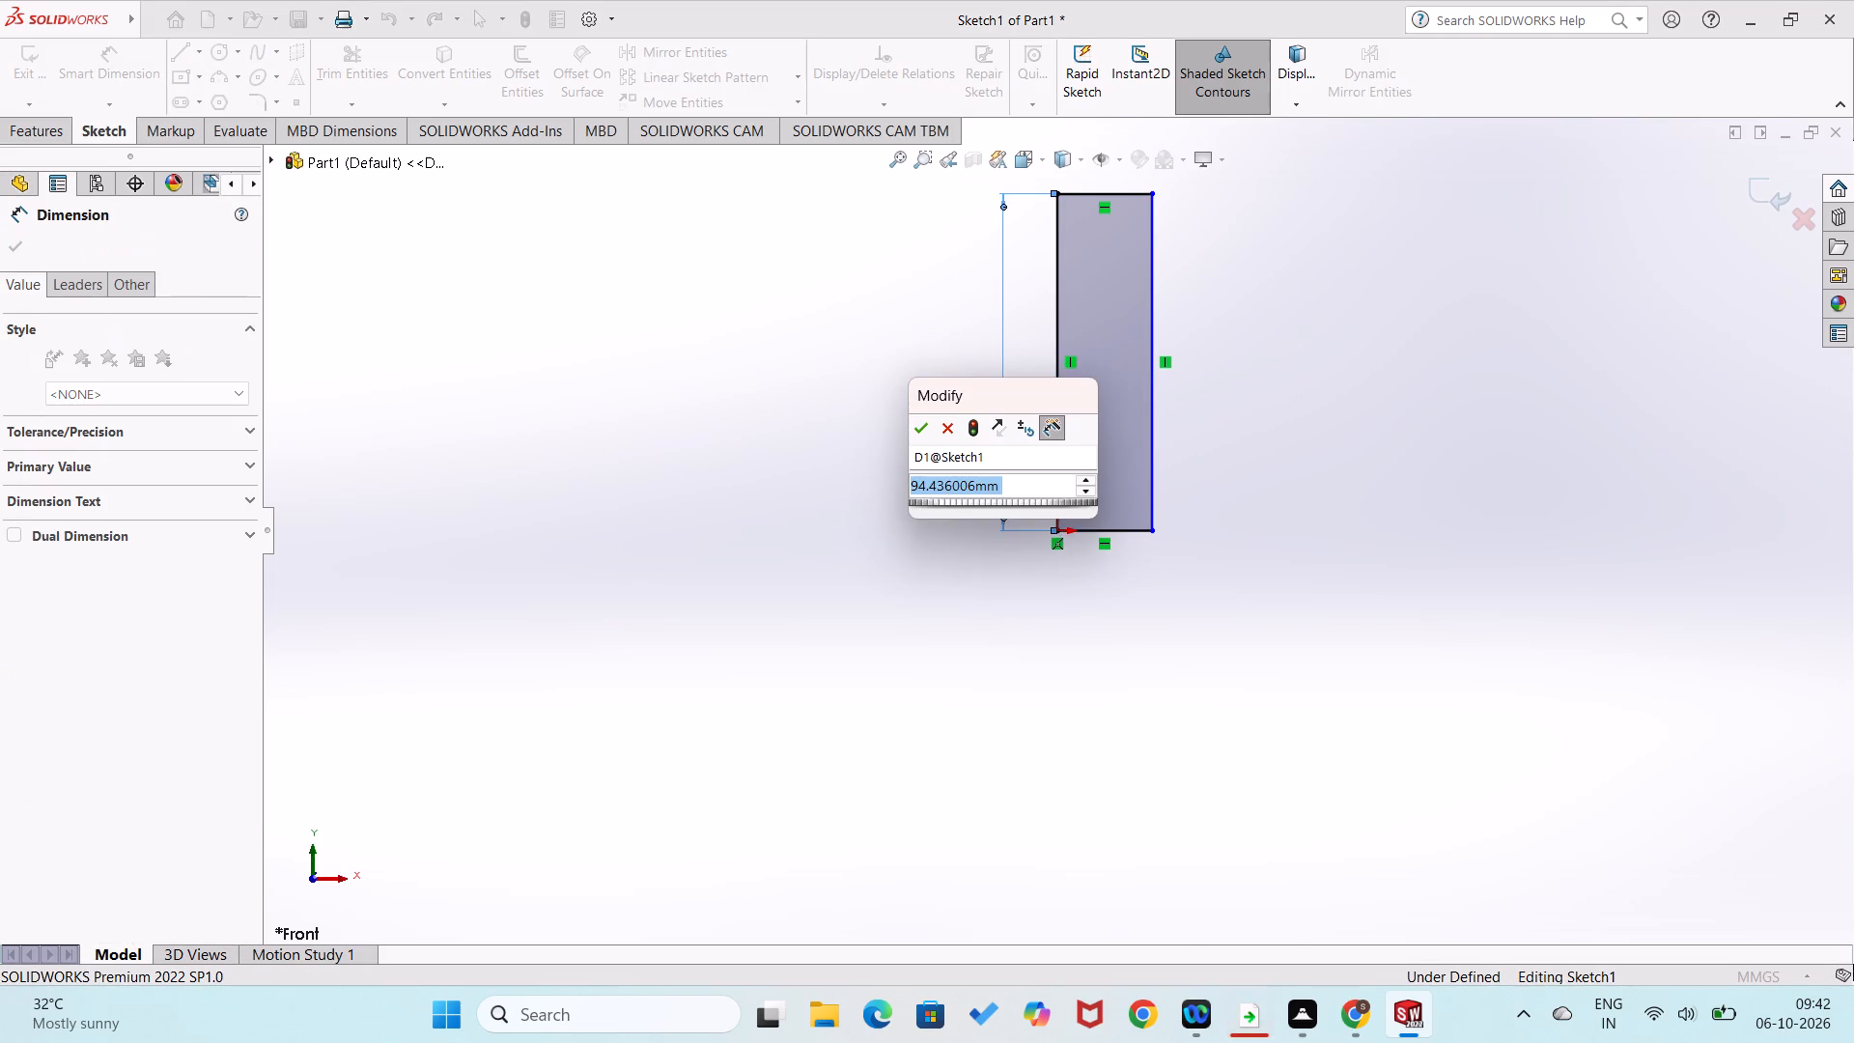
text(77)
key(Return)
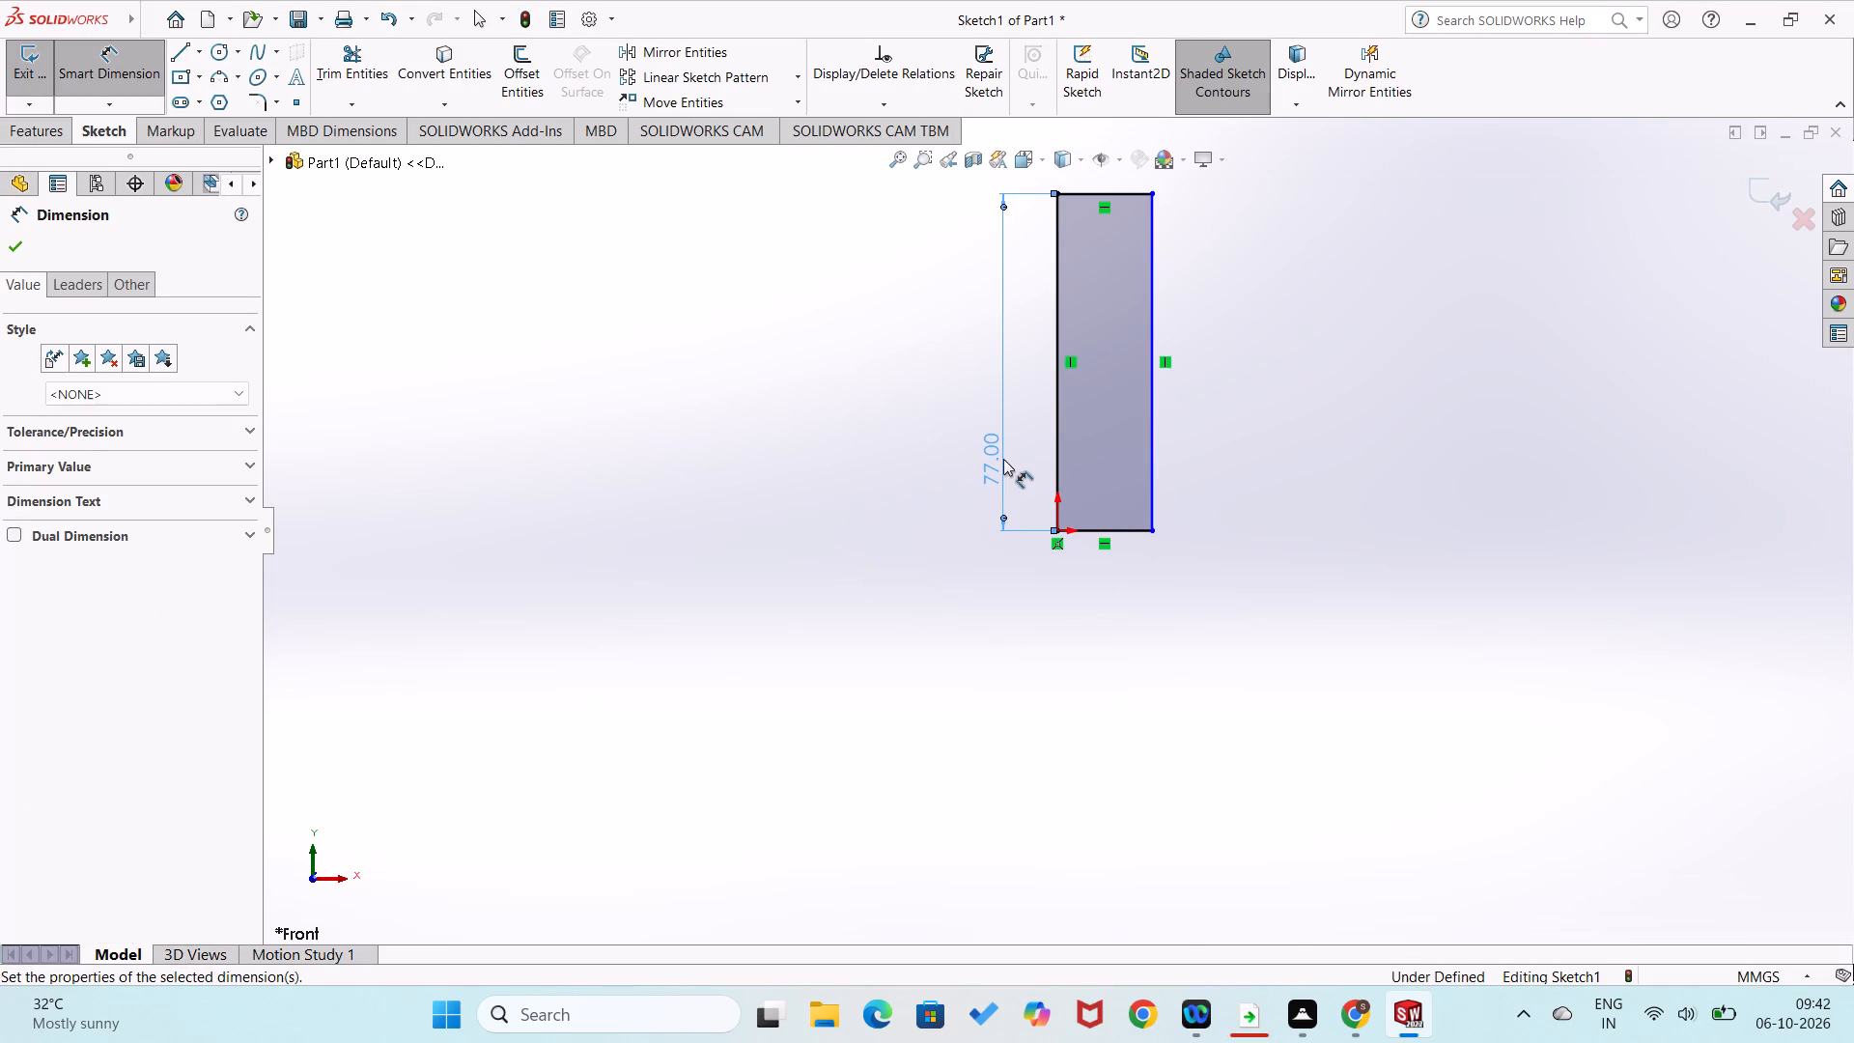
click(419, 618)
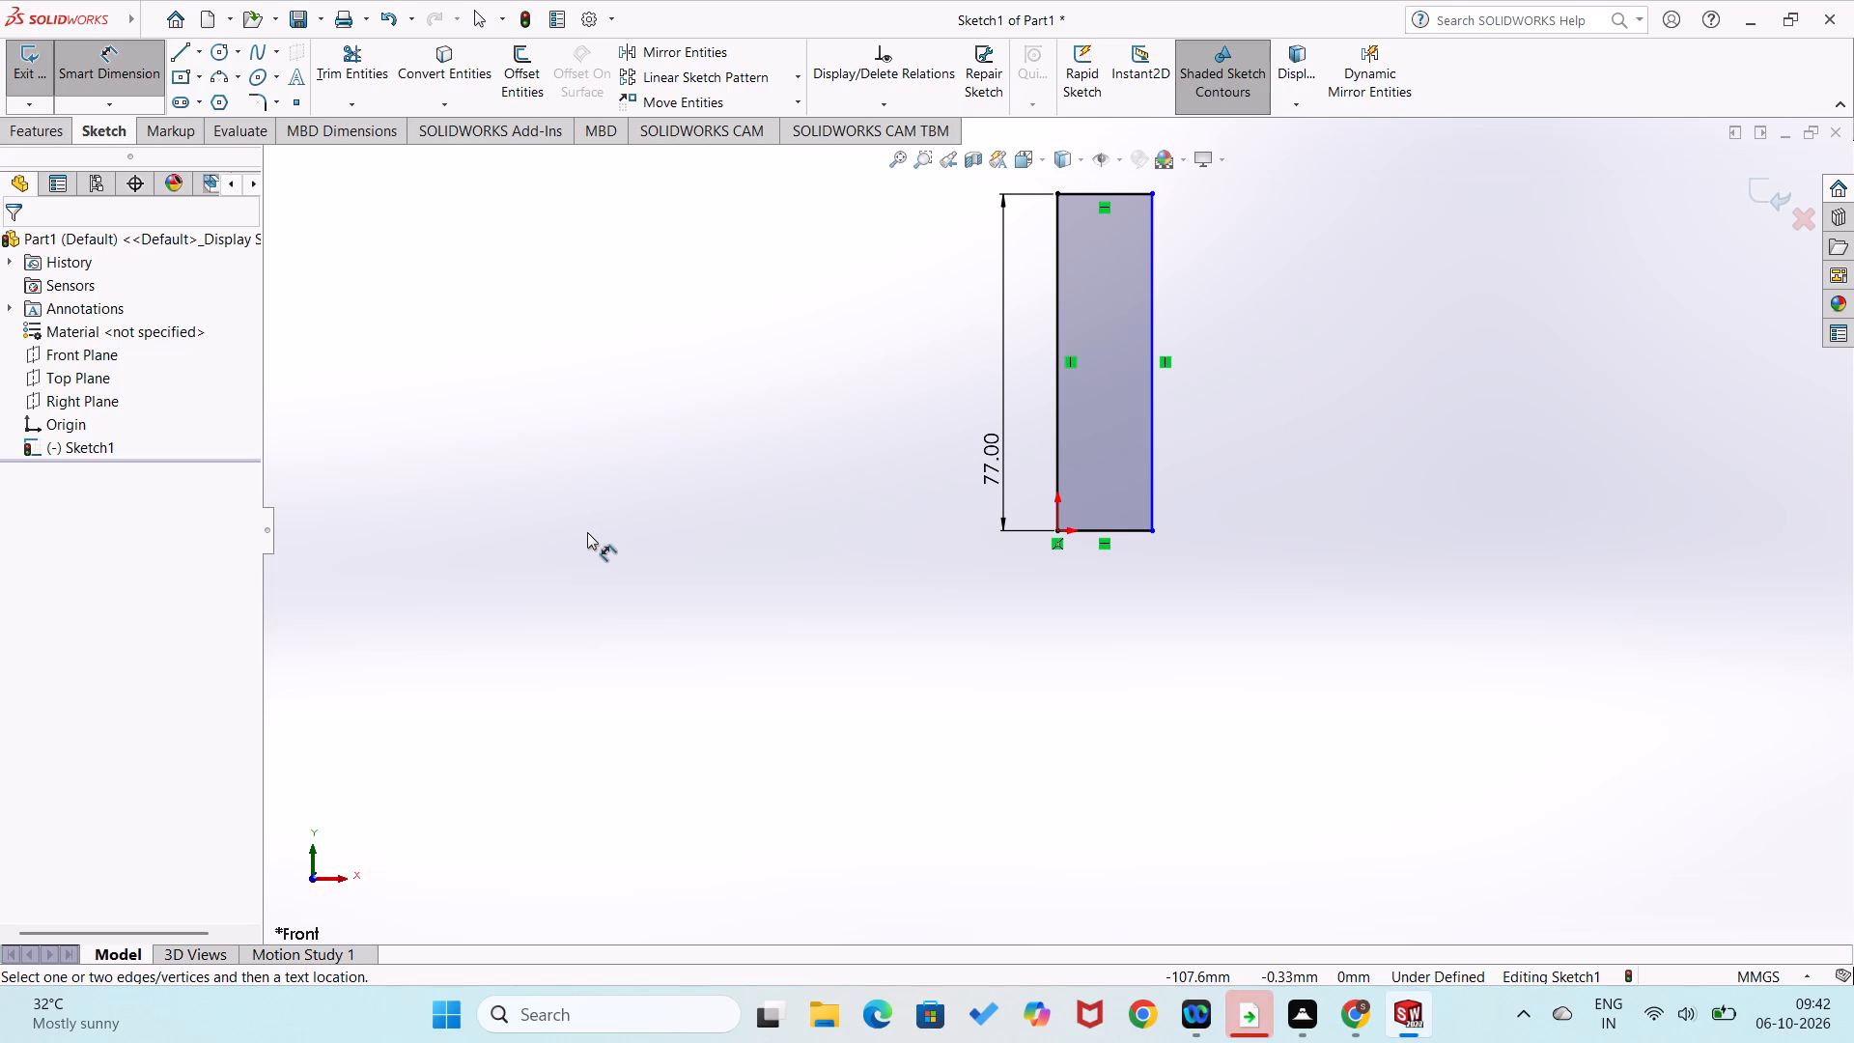
click(1125, 525)
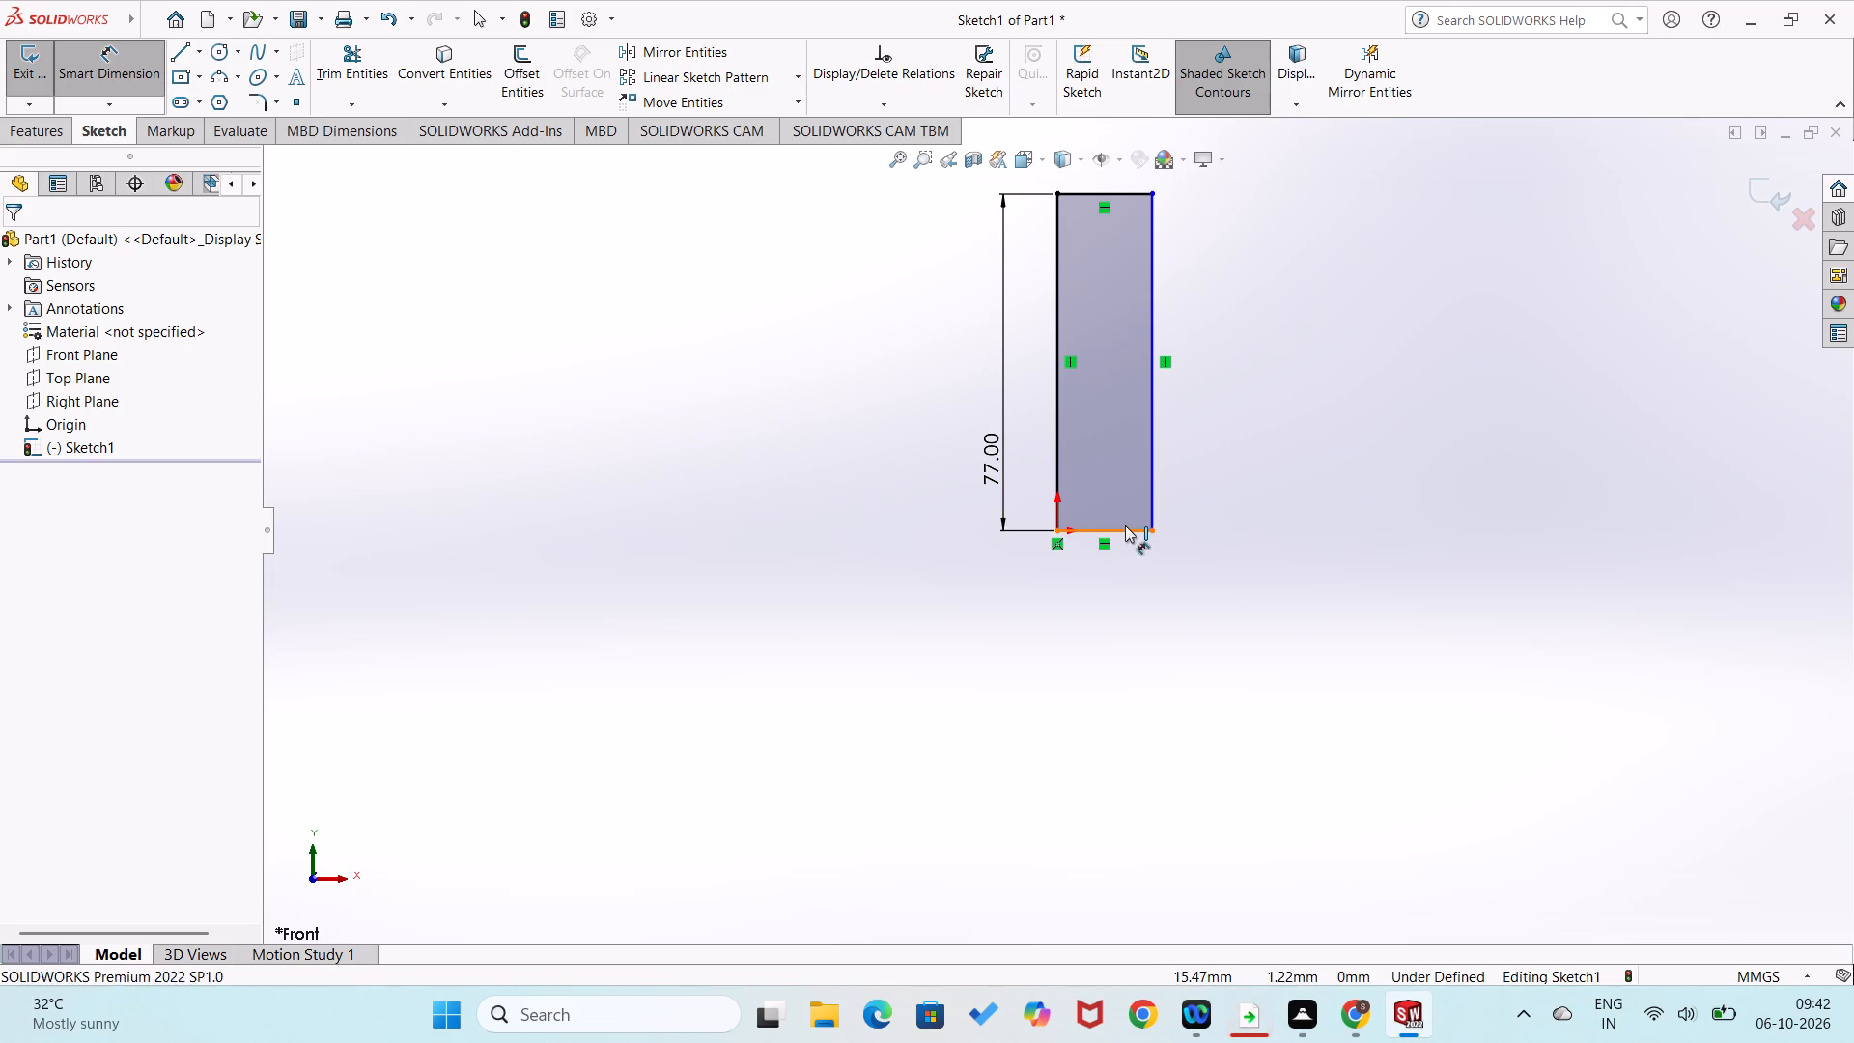
click(1126, 574)
text(12)
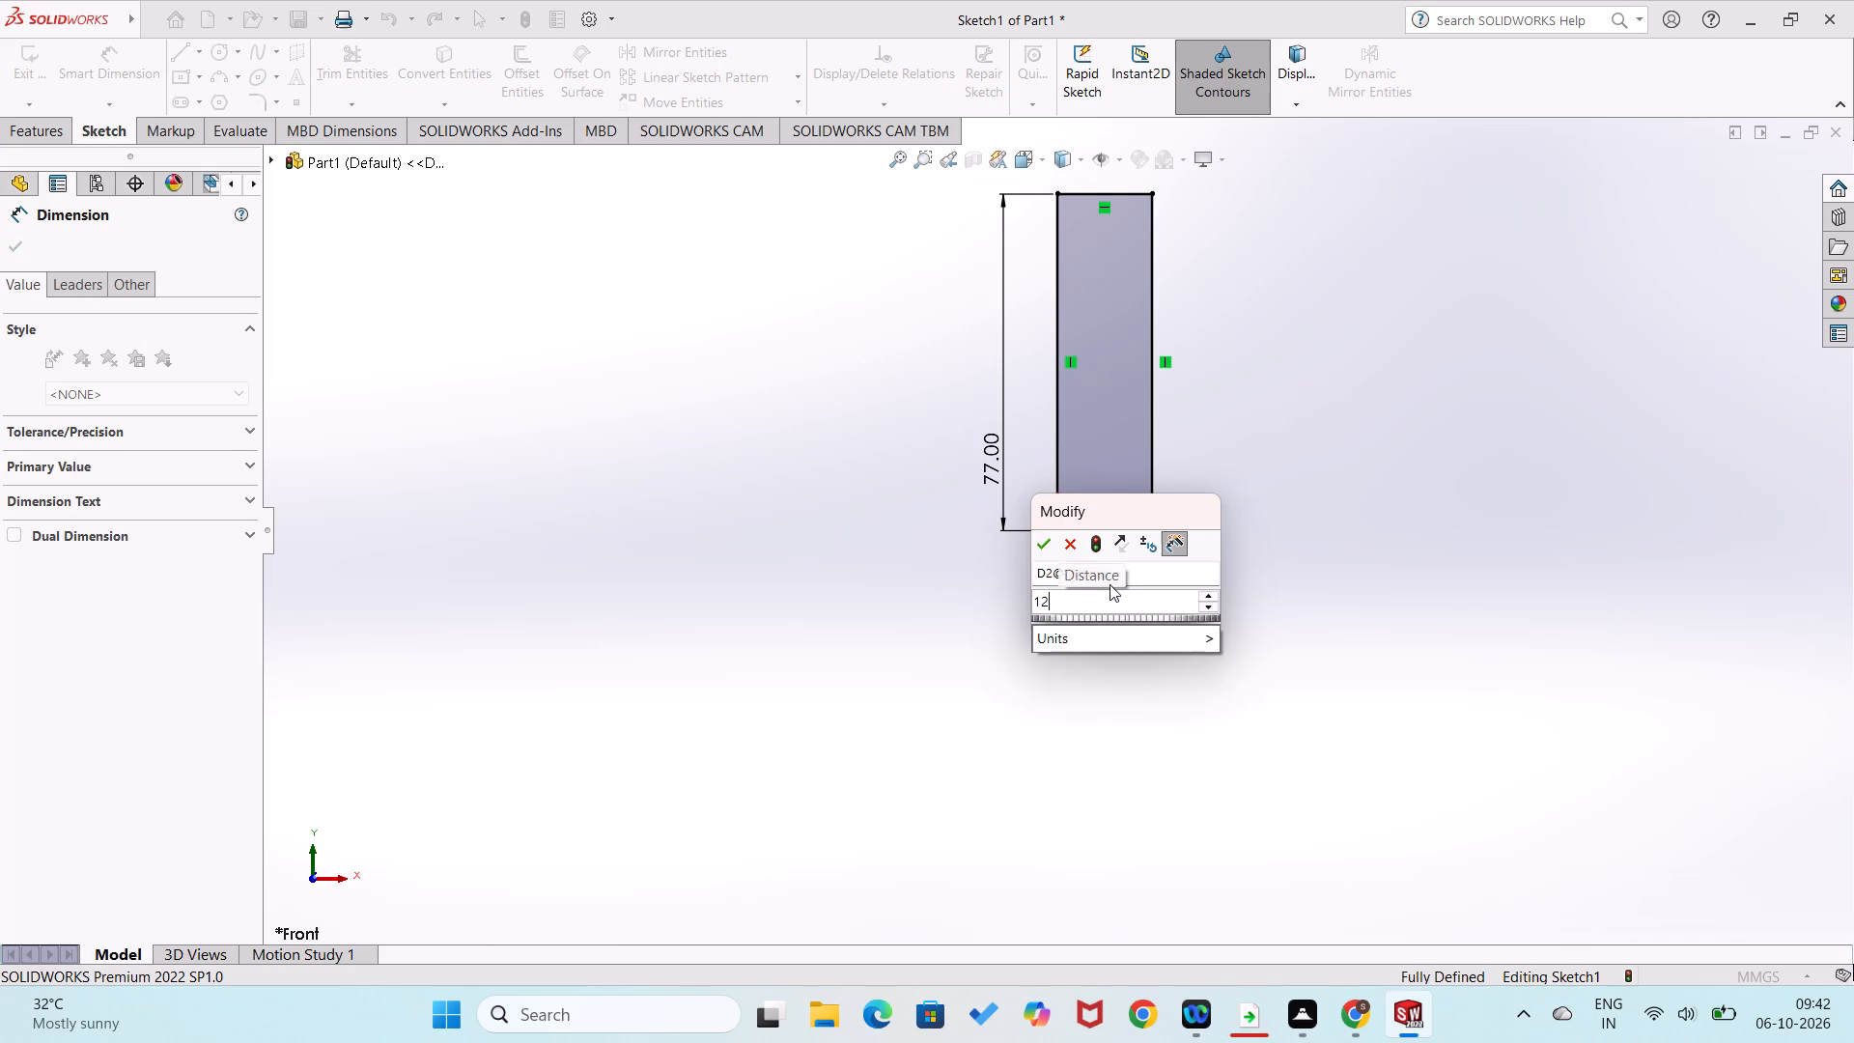
key(Return)
click(1014, 708)
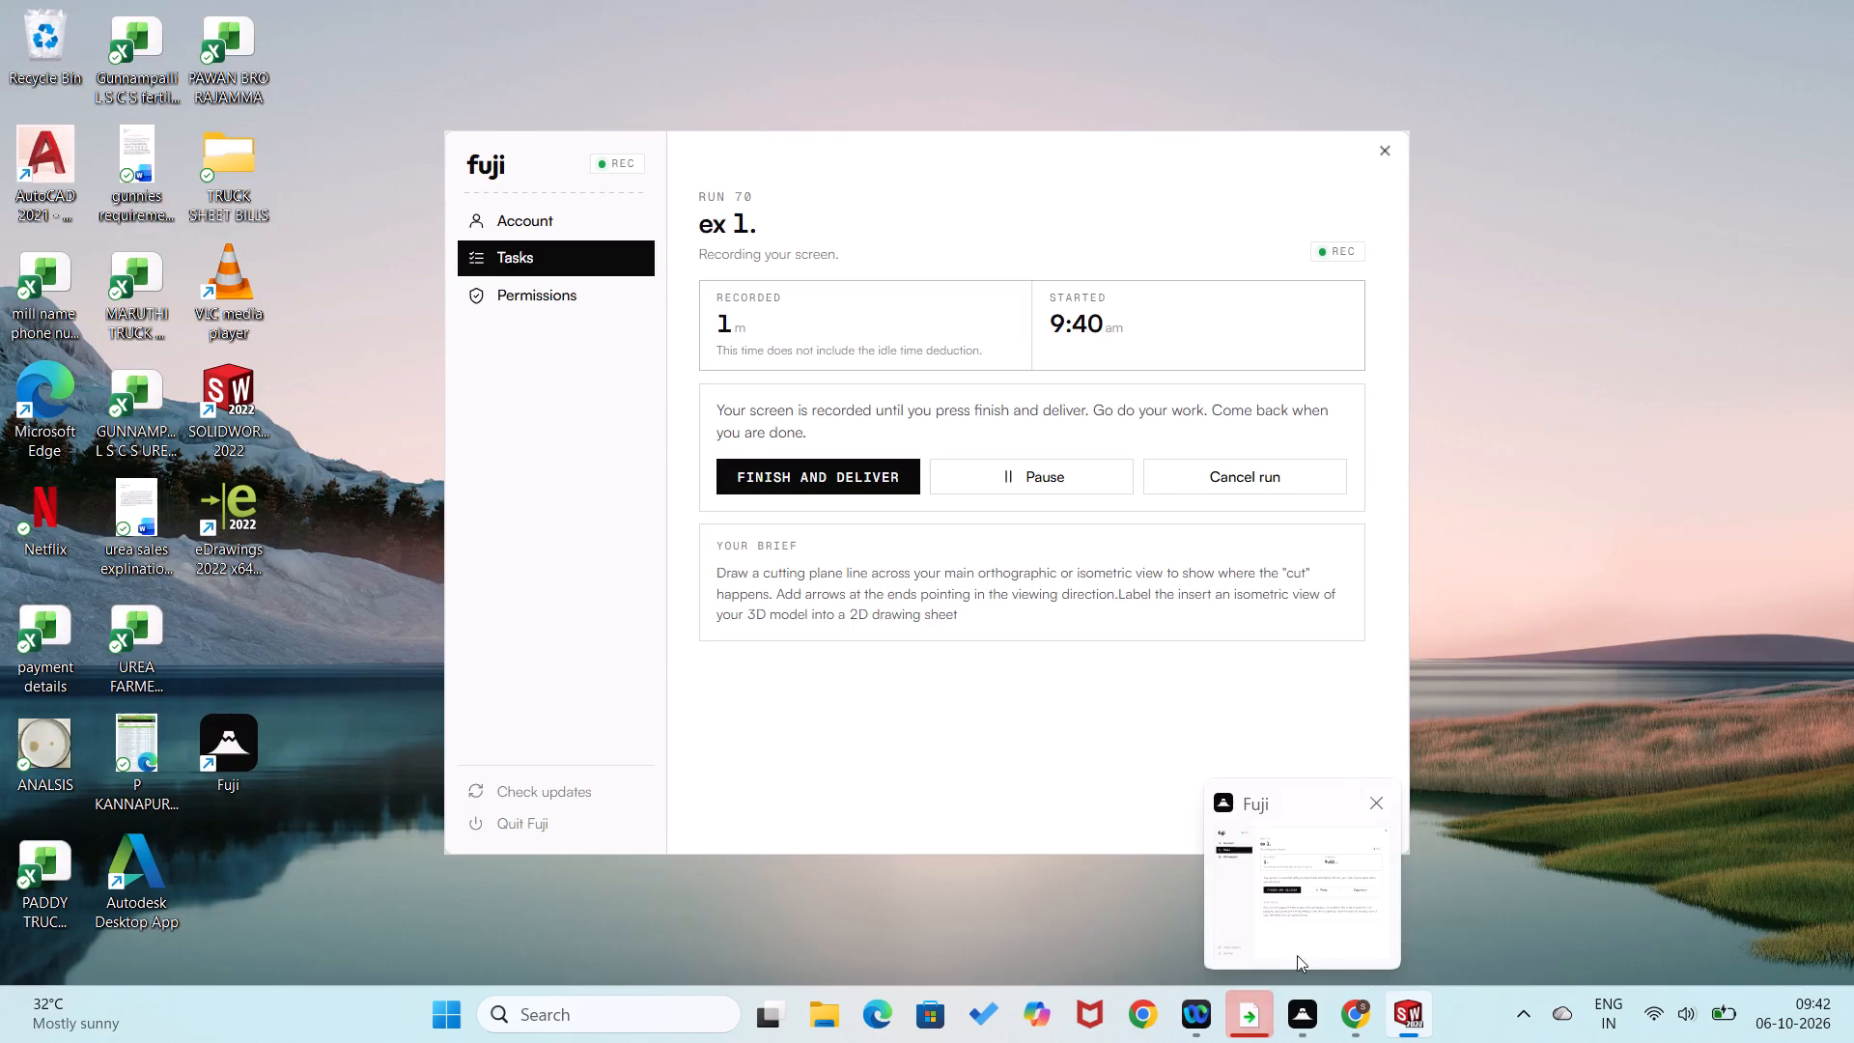
Extrude the rectangle as a blind boss 2 mm deep.
click(36, 129)
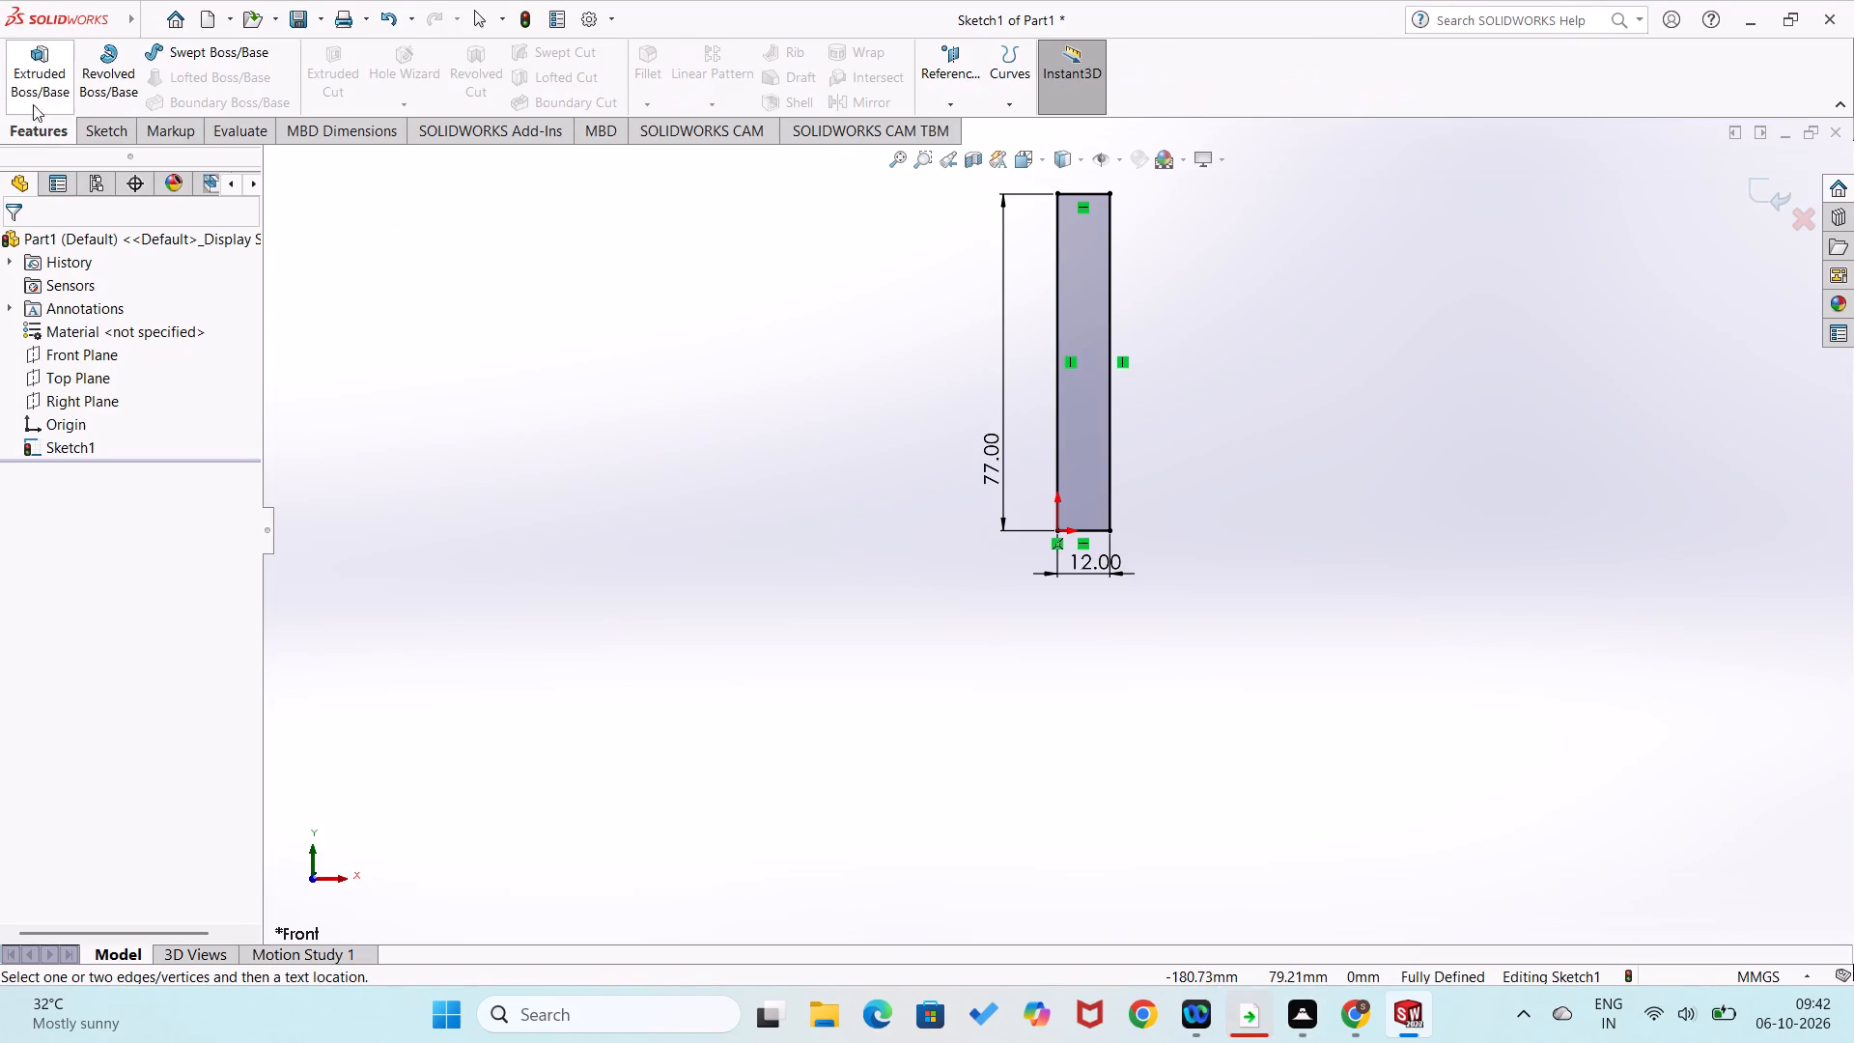
click(33, 89)
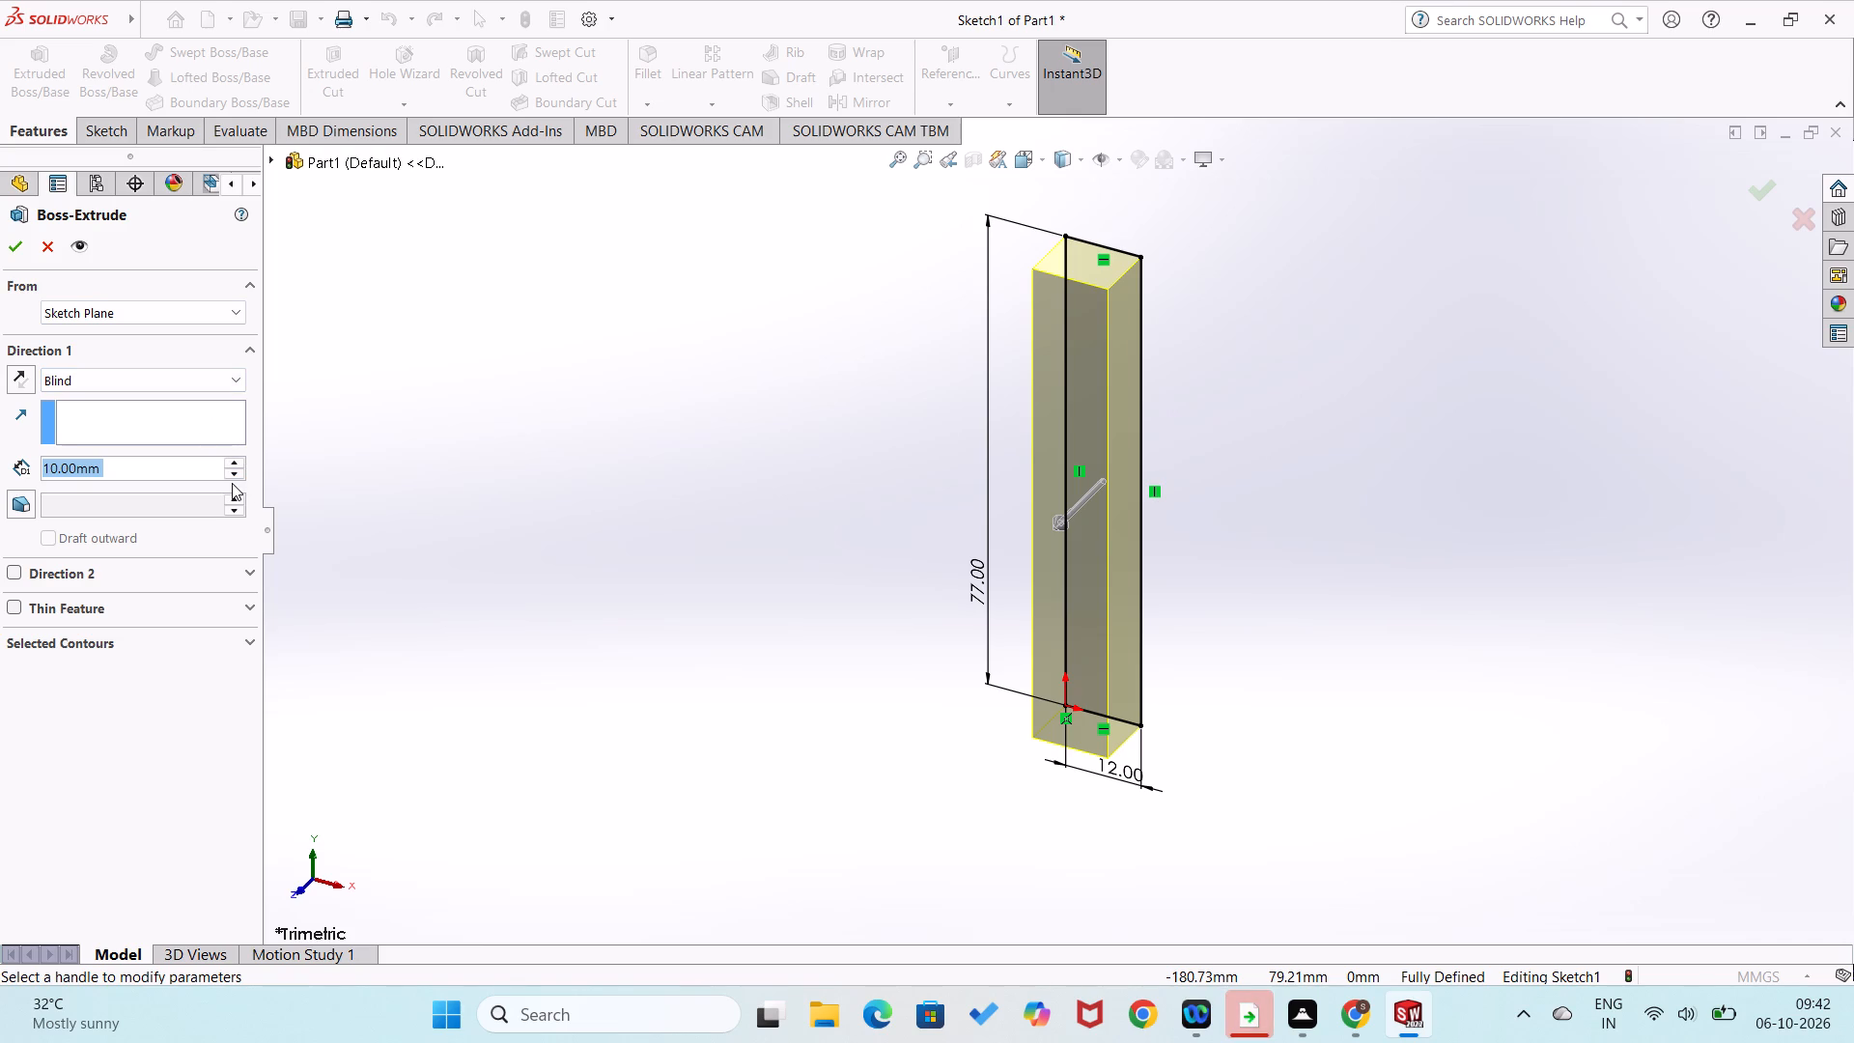
key(2)
key(Return)
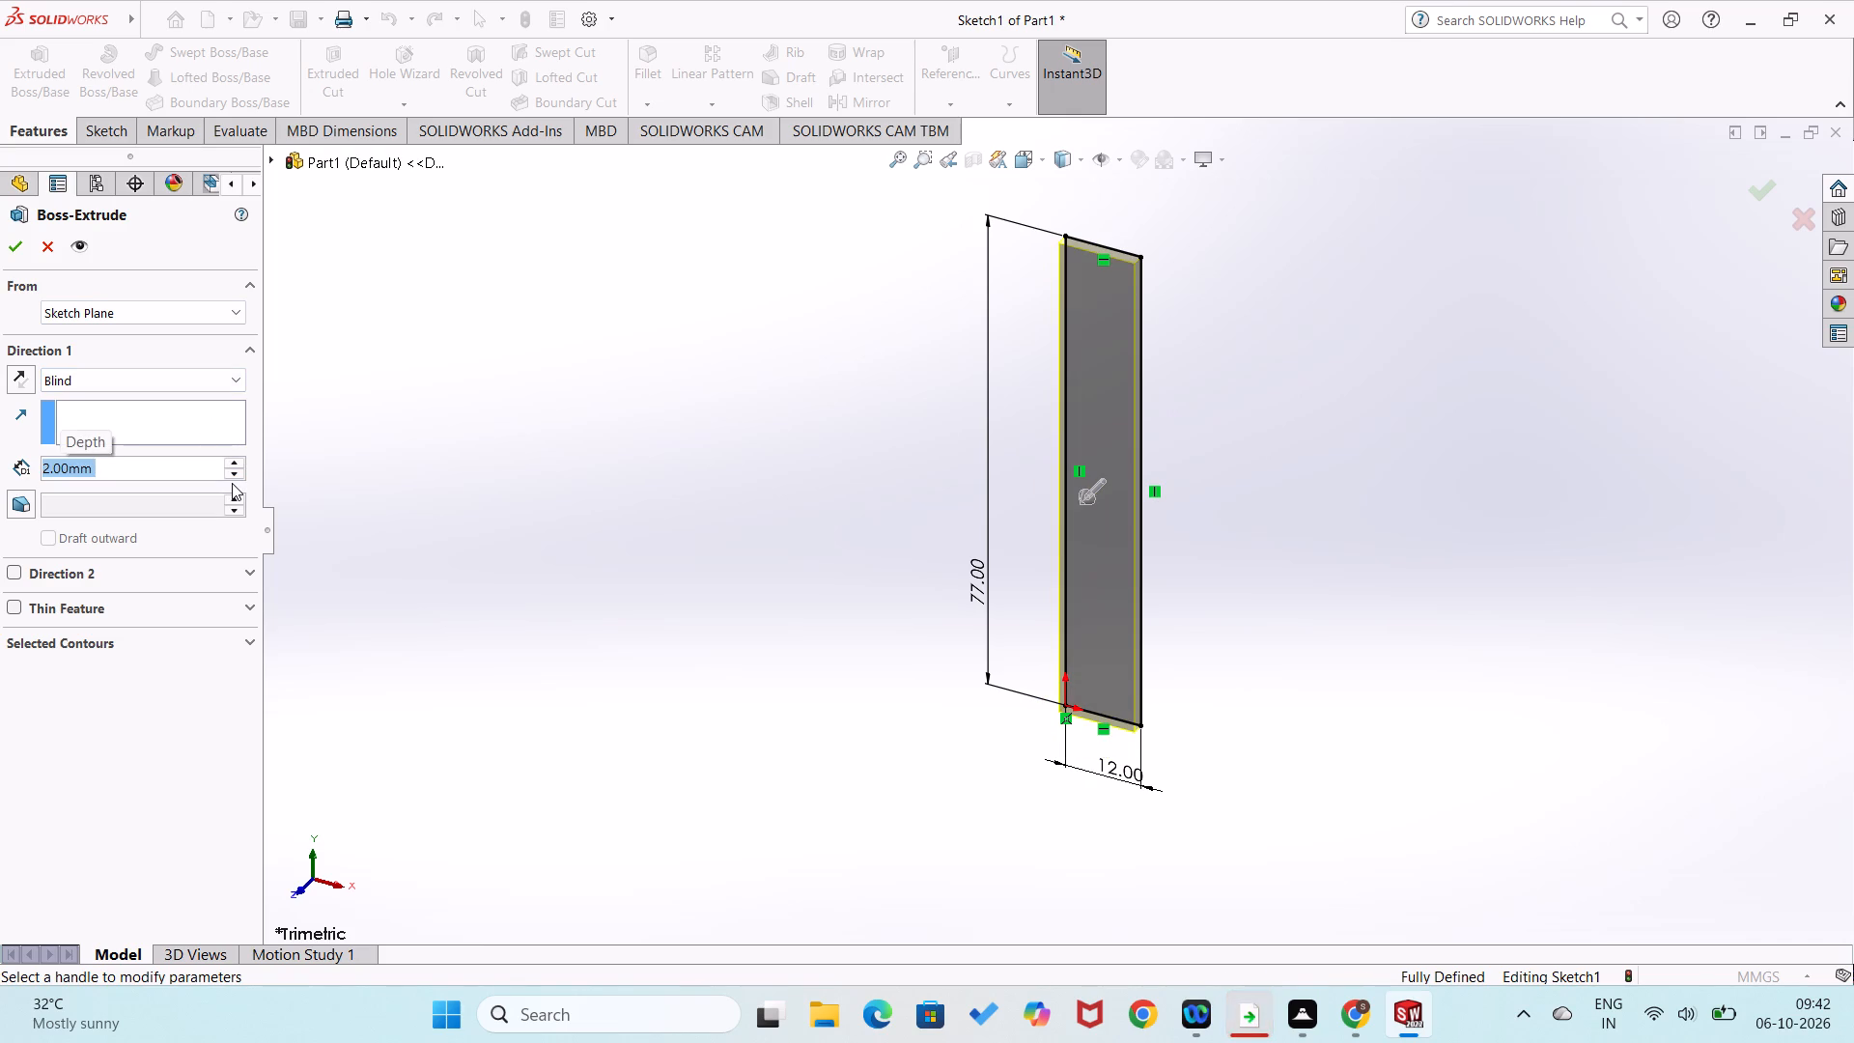
click(11, 240)
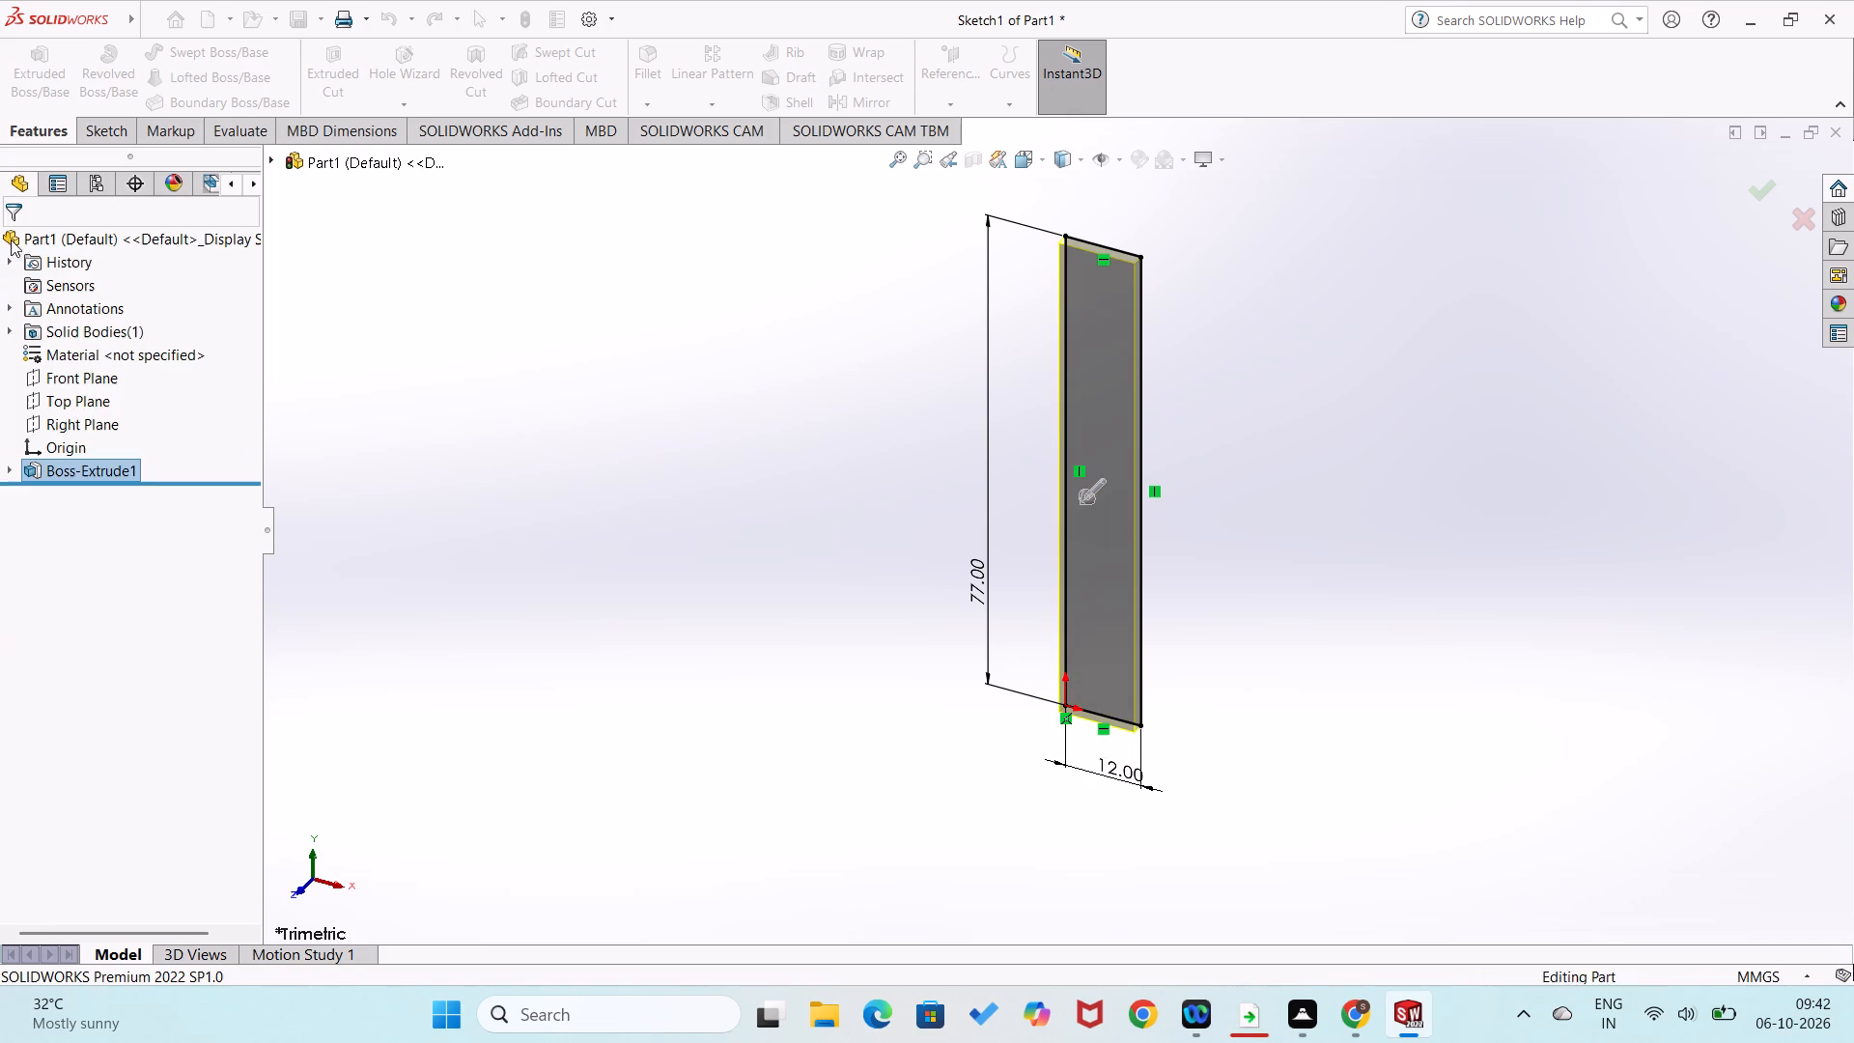
click(348, 385)
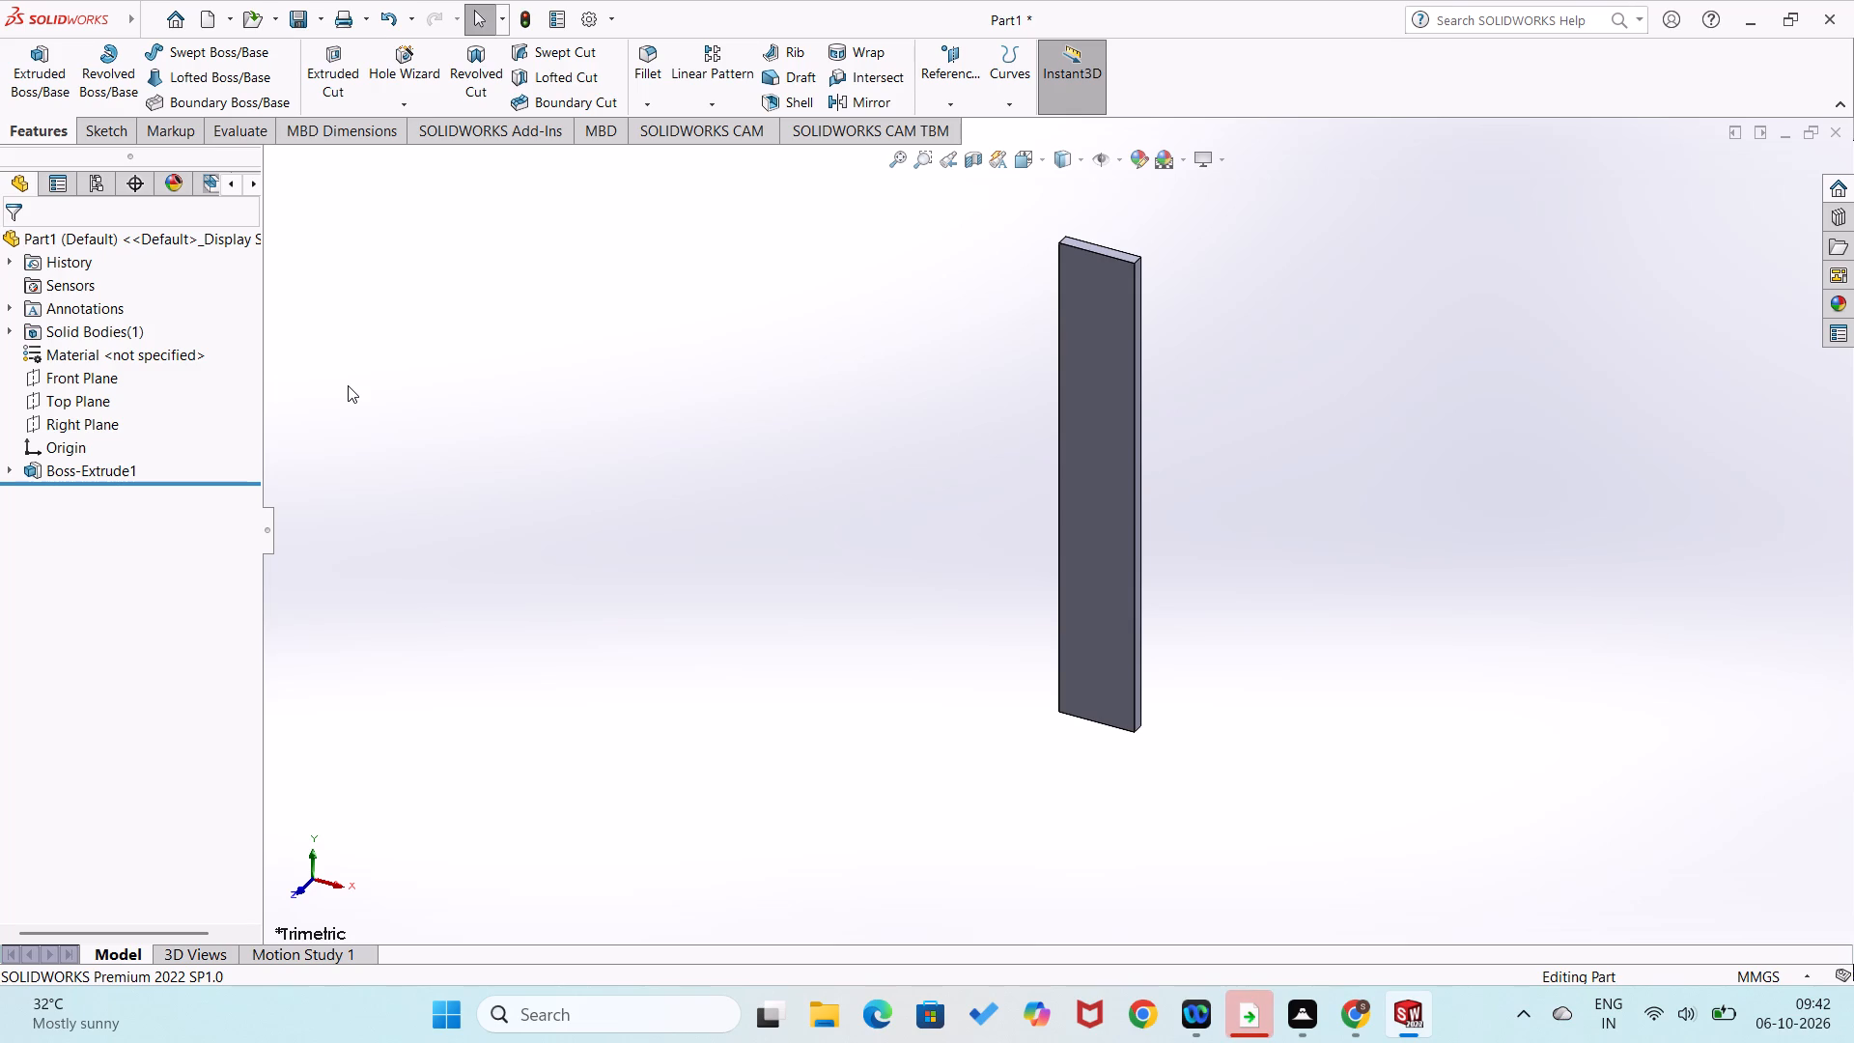
Sketch a corner rectangle inside the plate's large front face, inset from all edges, about 9.7 mm wide and 75 mm high.
right_click(1105, 476)
click(1153, 447)
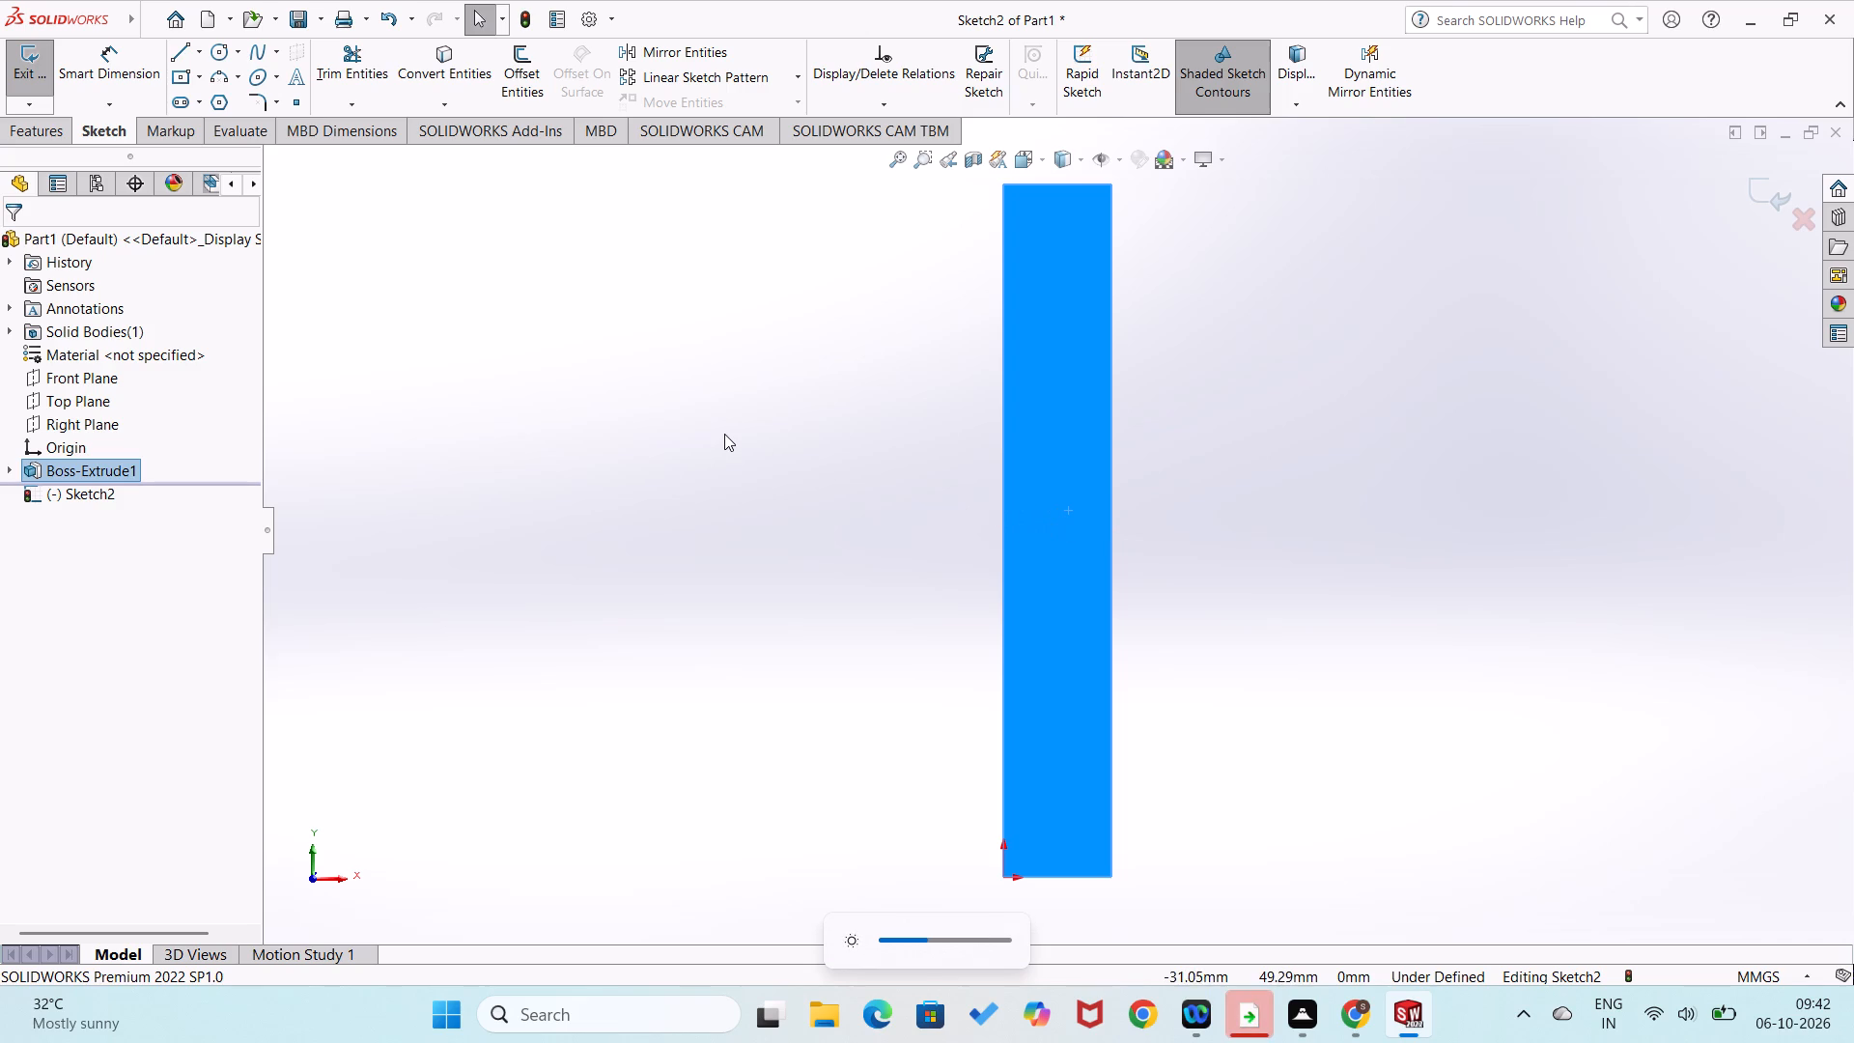
key(super+p)
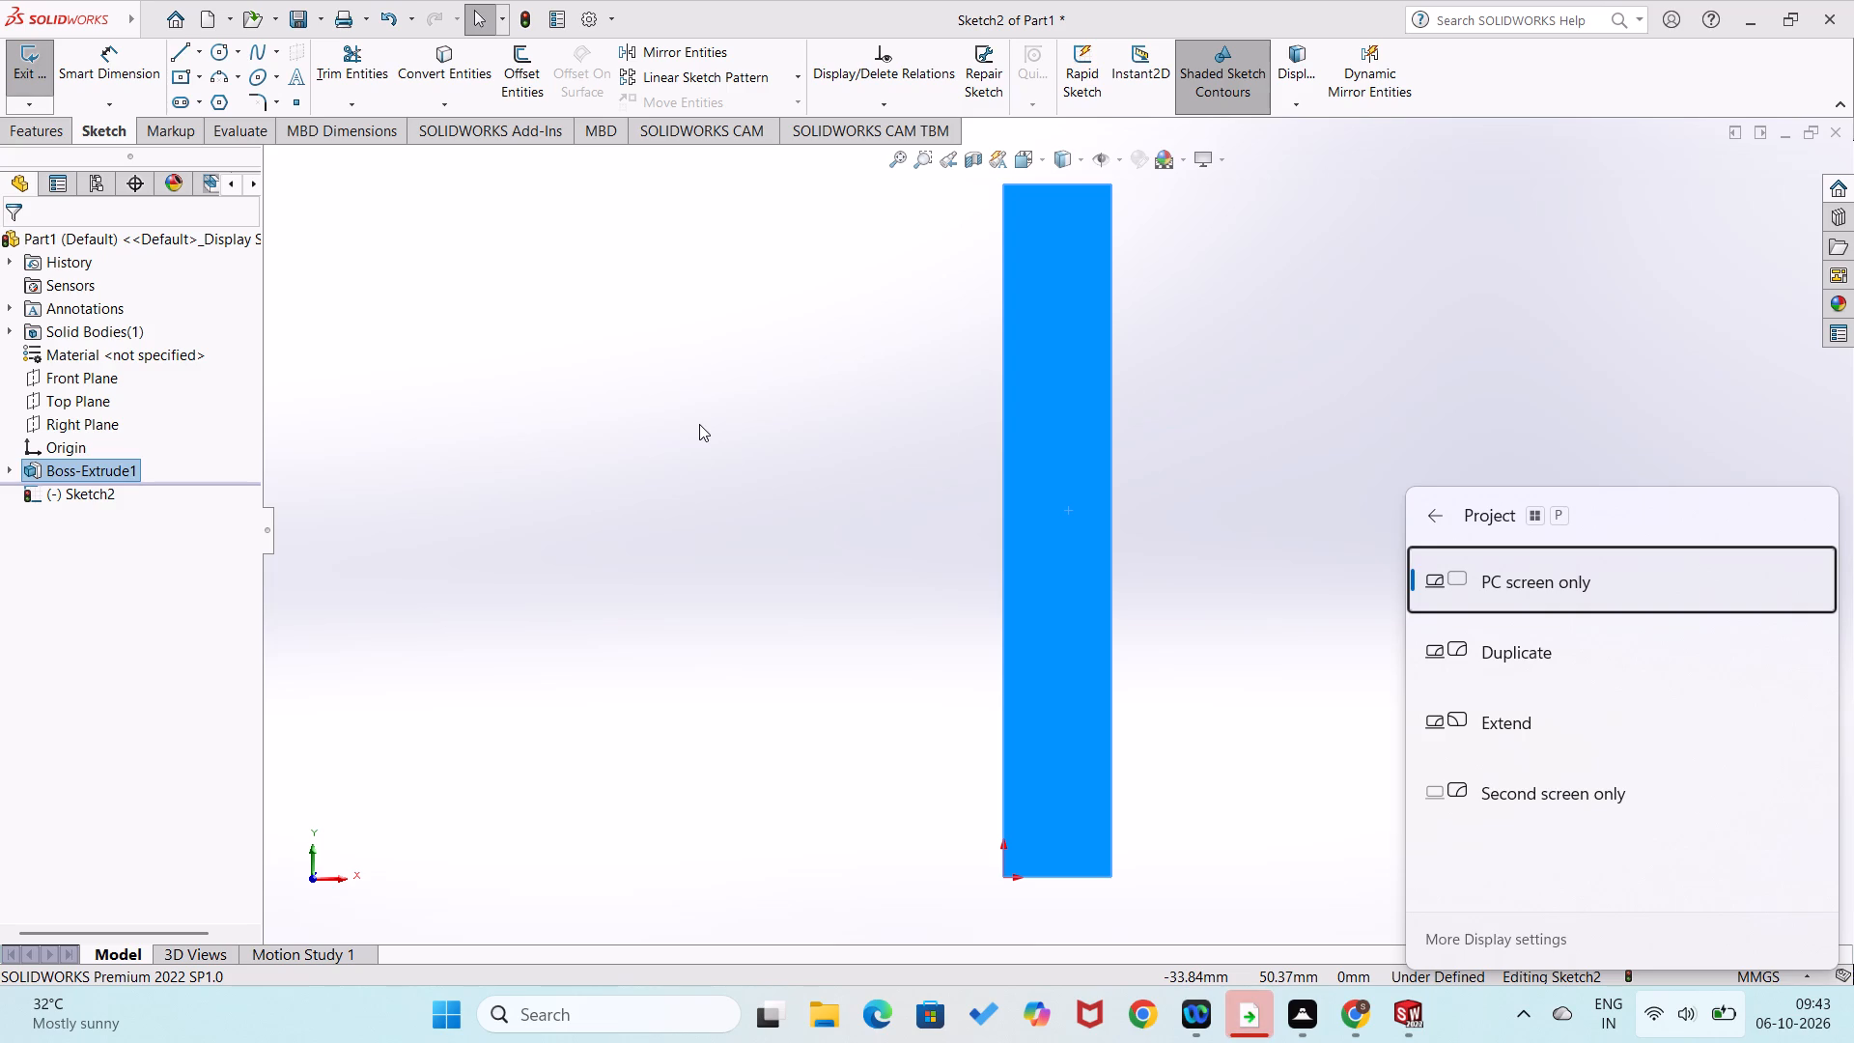
right_drag(734, 390, 731, 624)
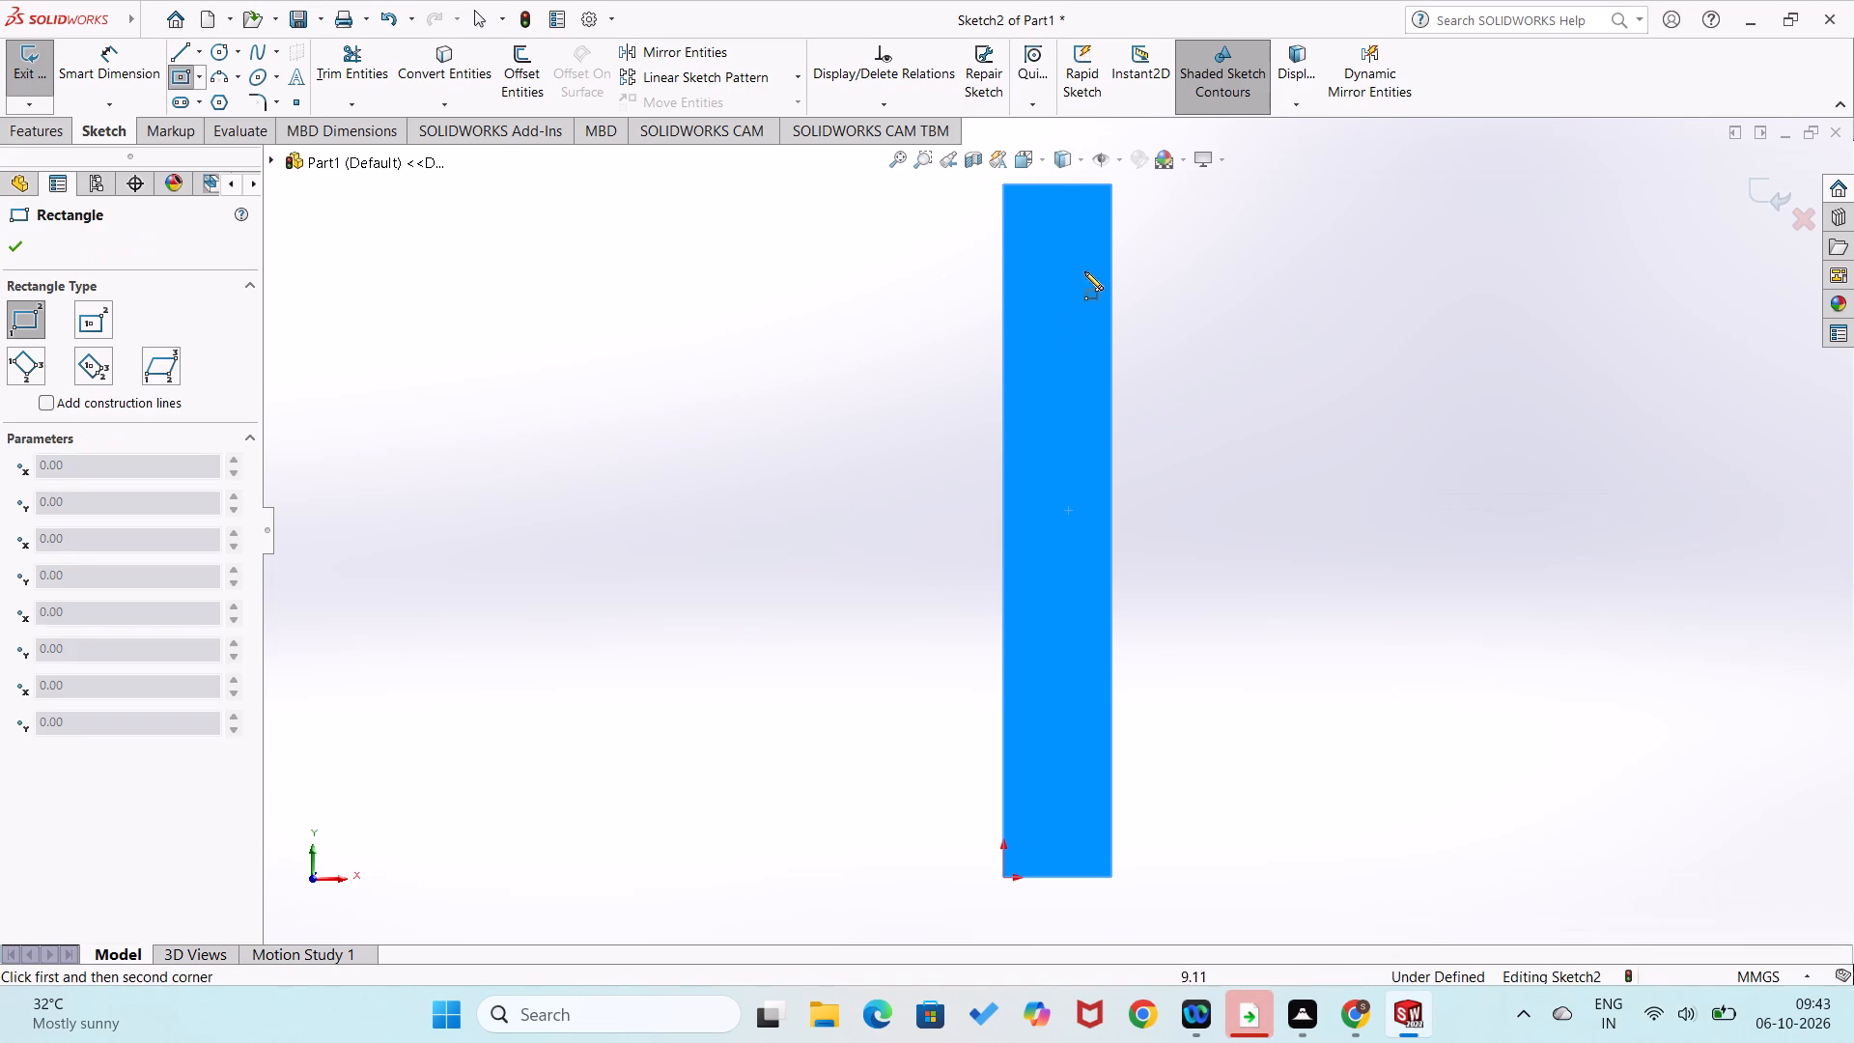
click(1012, 193)
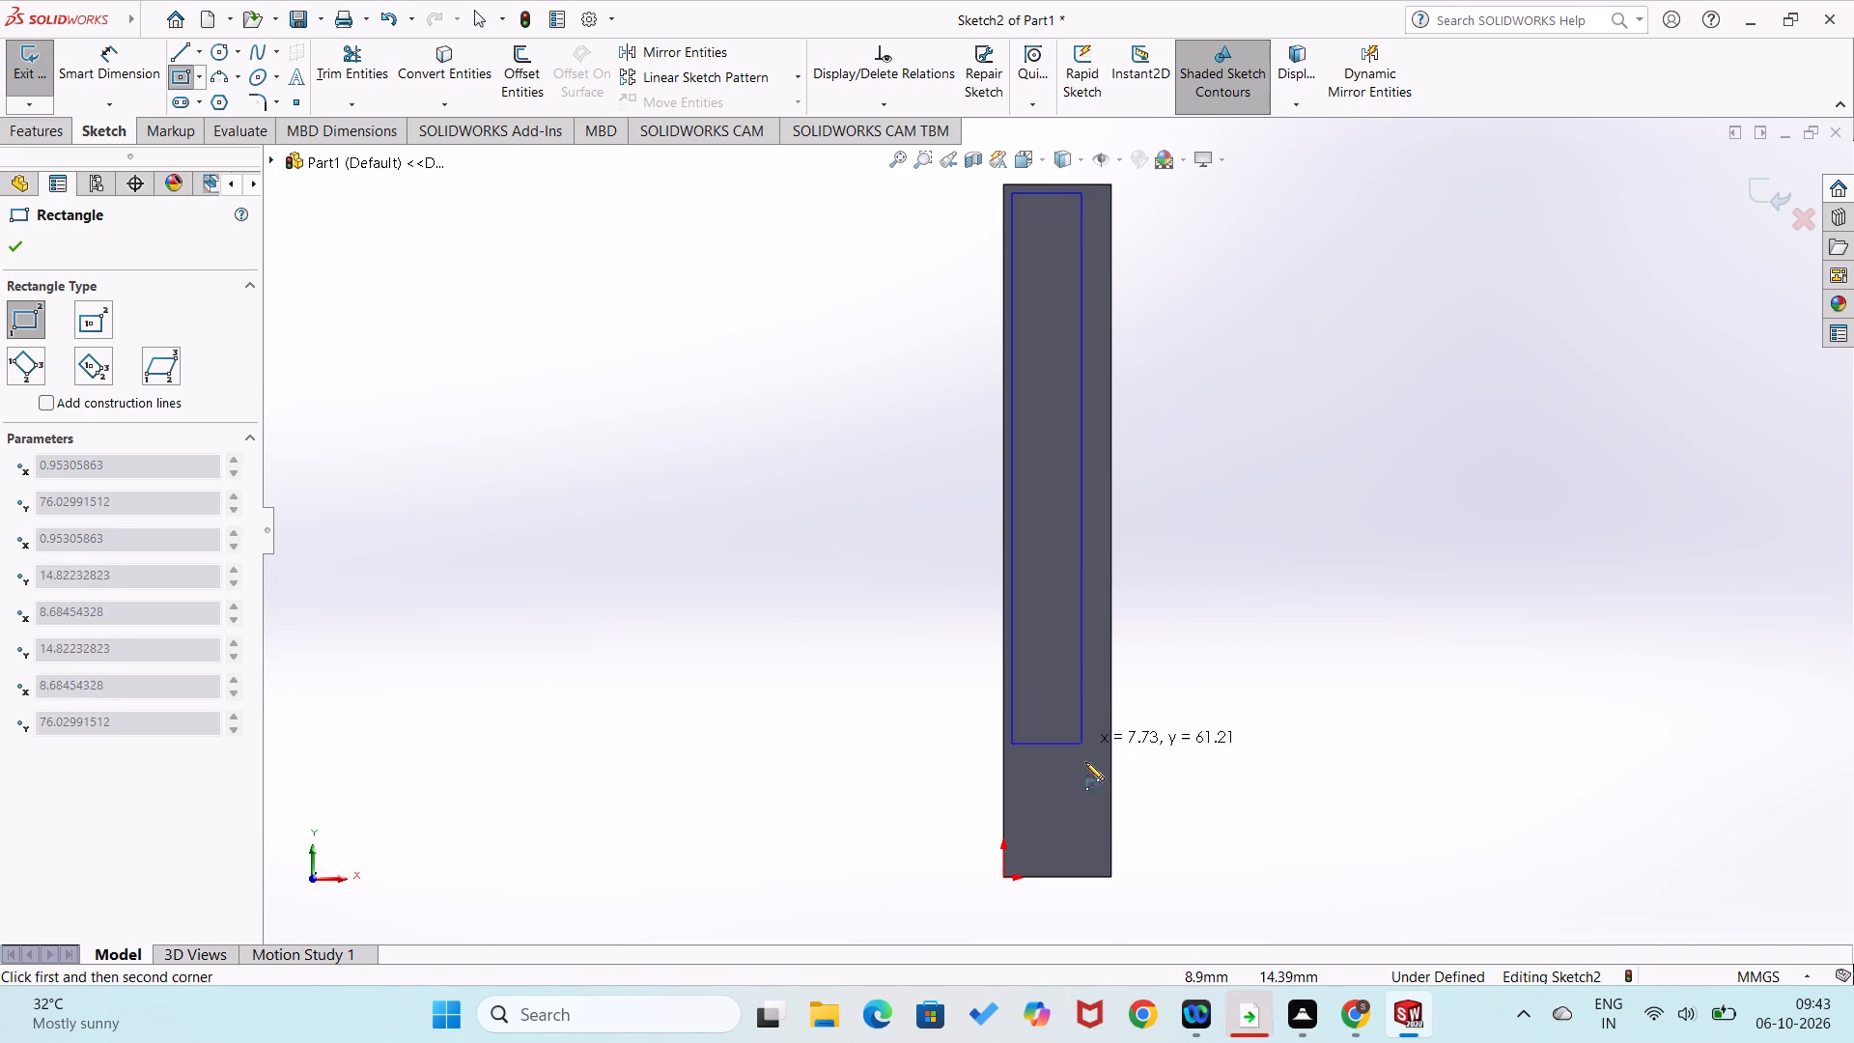
click(1099, 865)
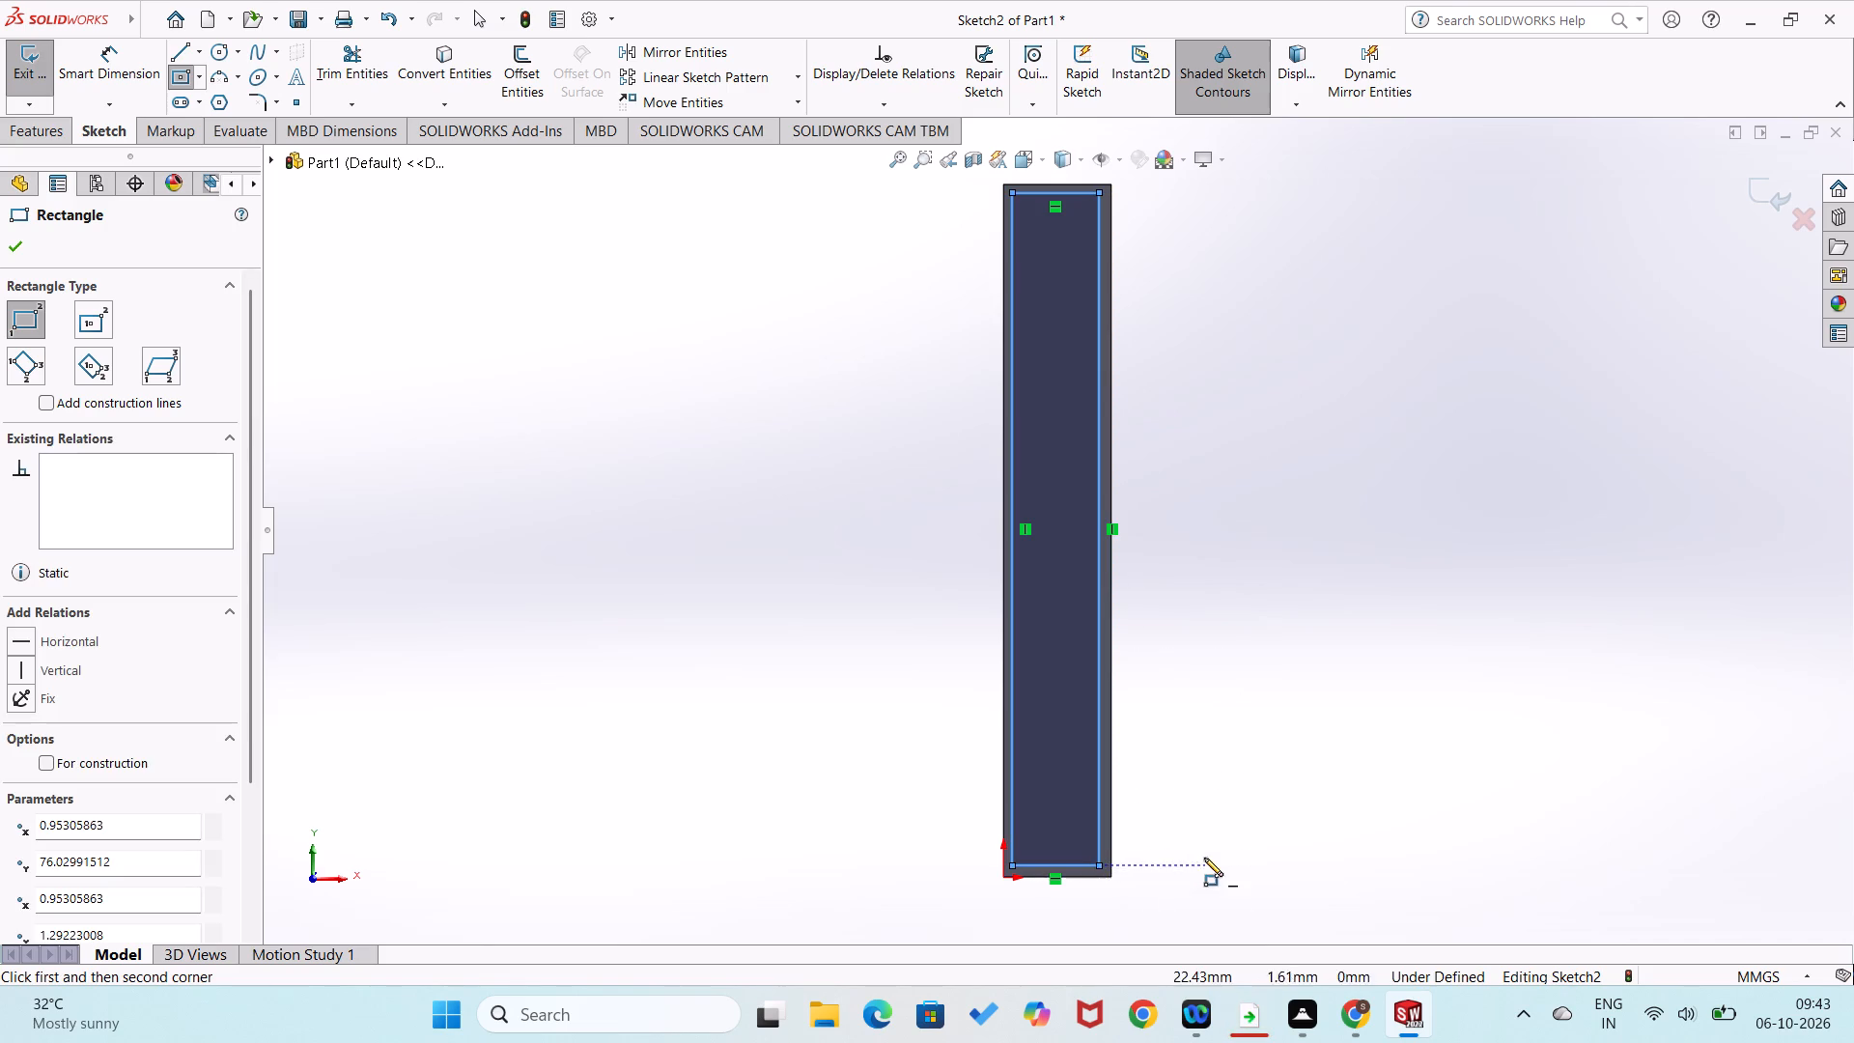
Dimension the gap between the inner rectangle's right side and the plate's right edge to 1 mm.
right_drag(1204, 858, 1132, 578)
click(1111, 693)
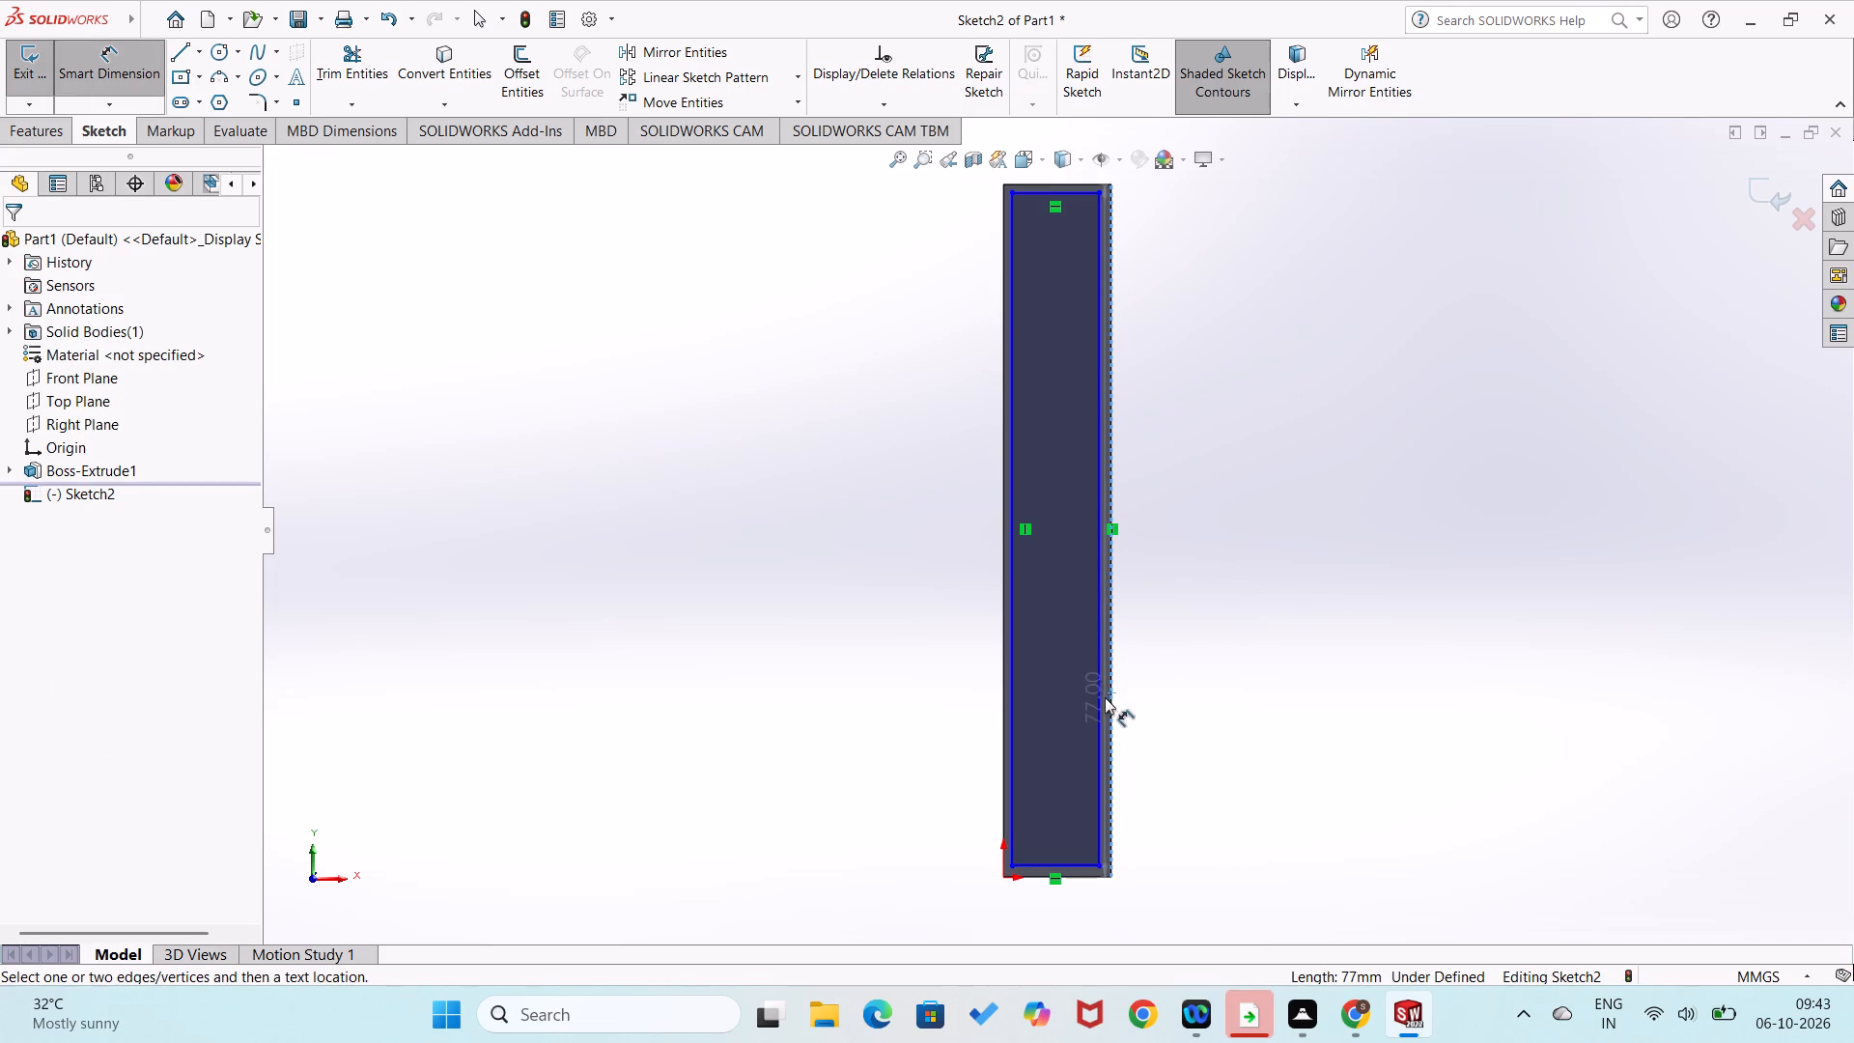
click(1099, 703)
click(1146, 710)
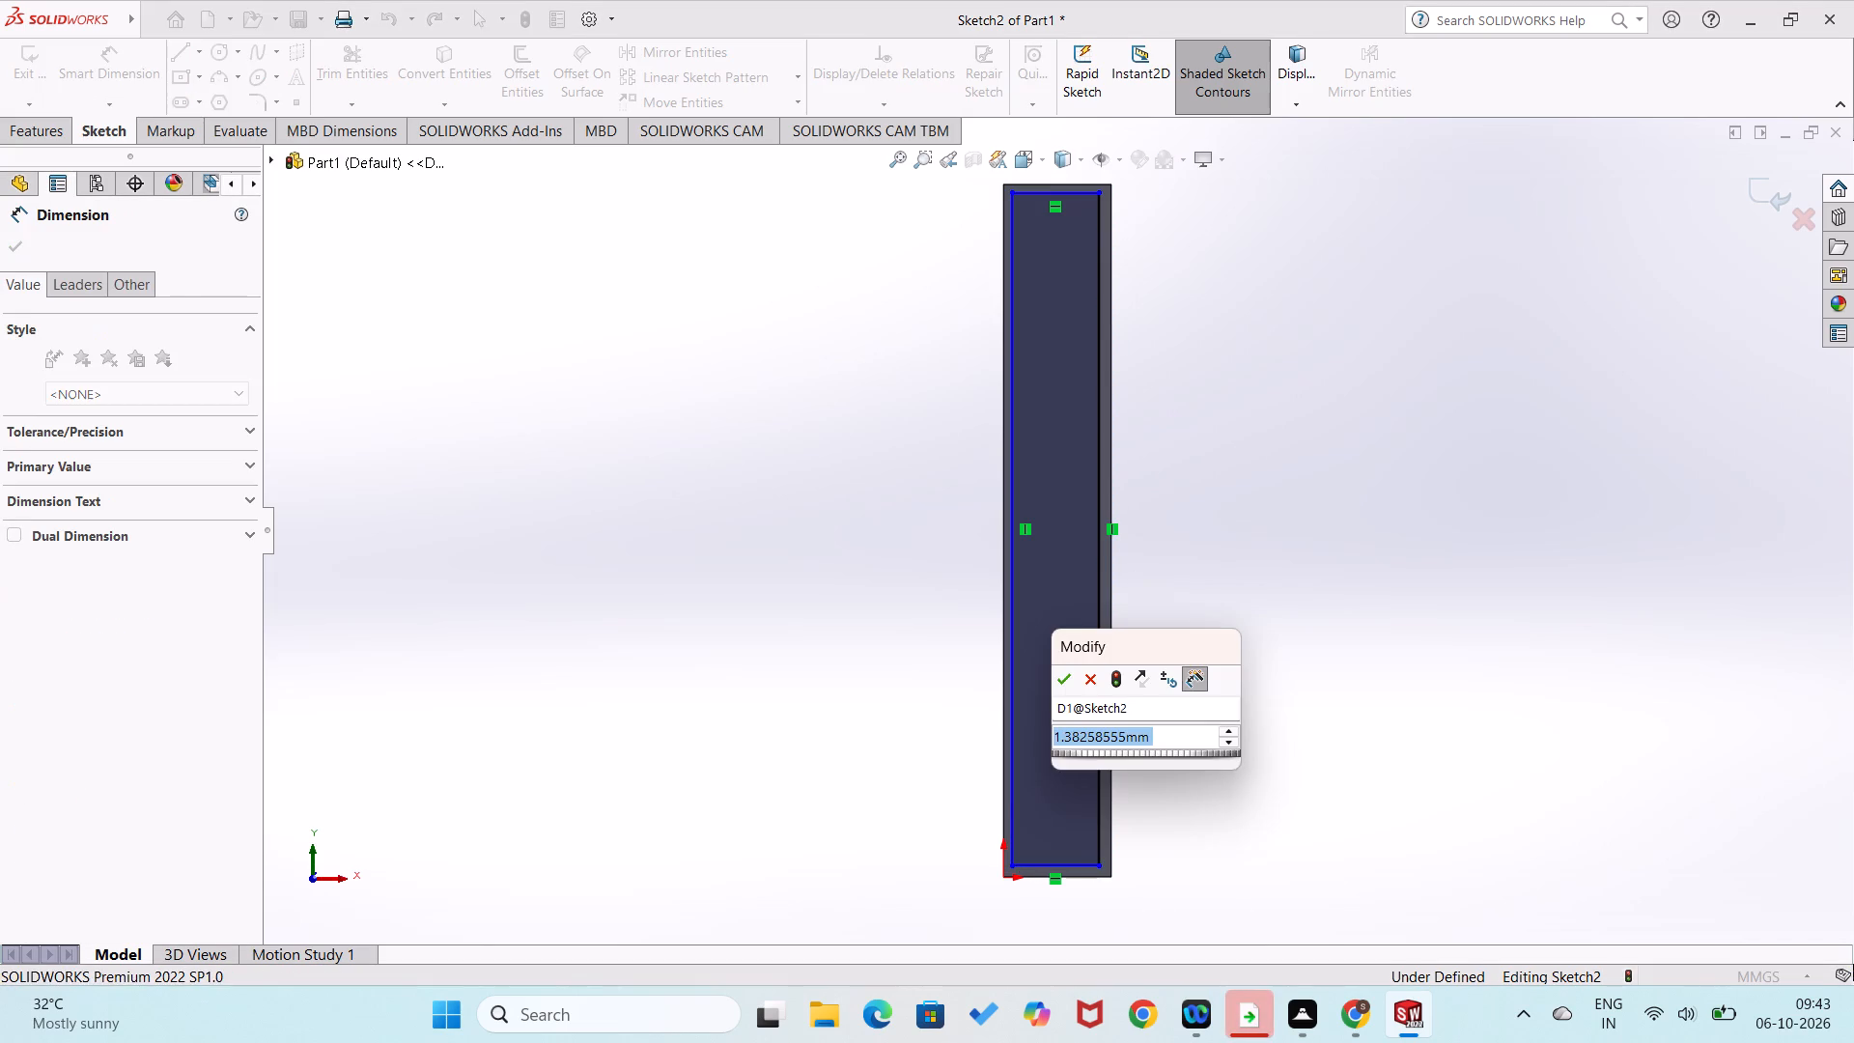
key(2)
key(Return)
double_click(1155, 710)
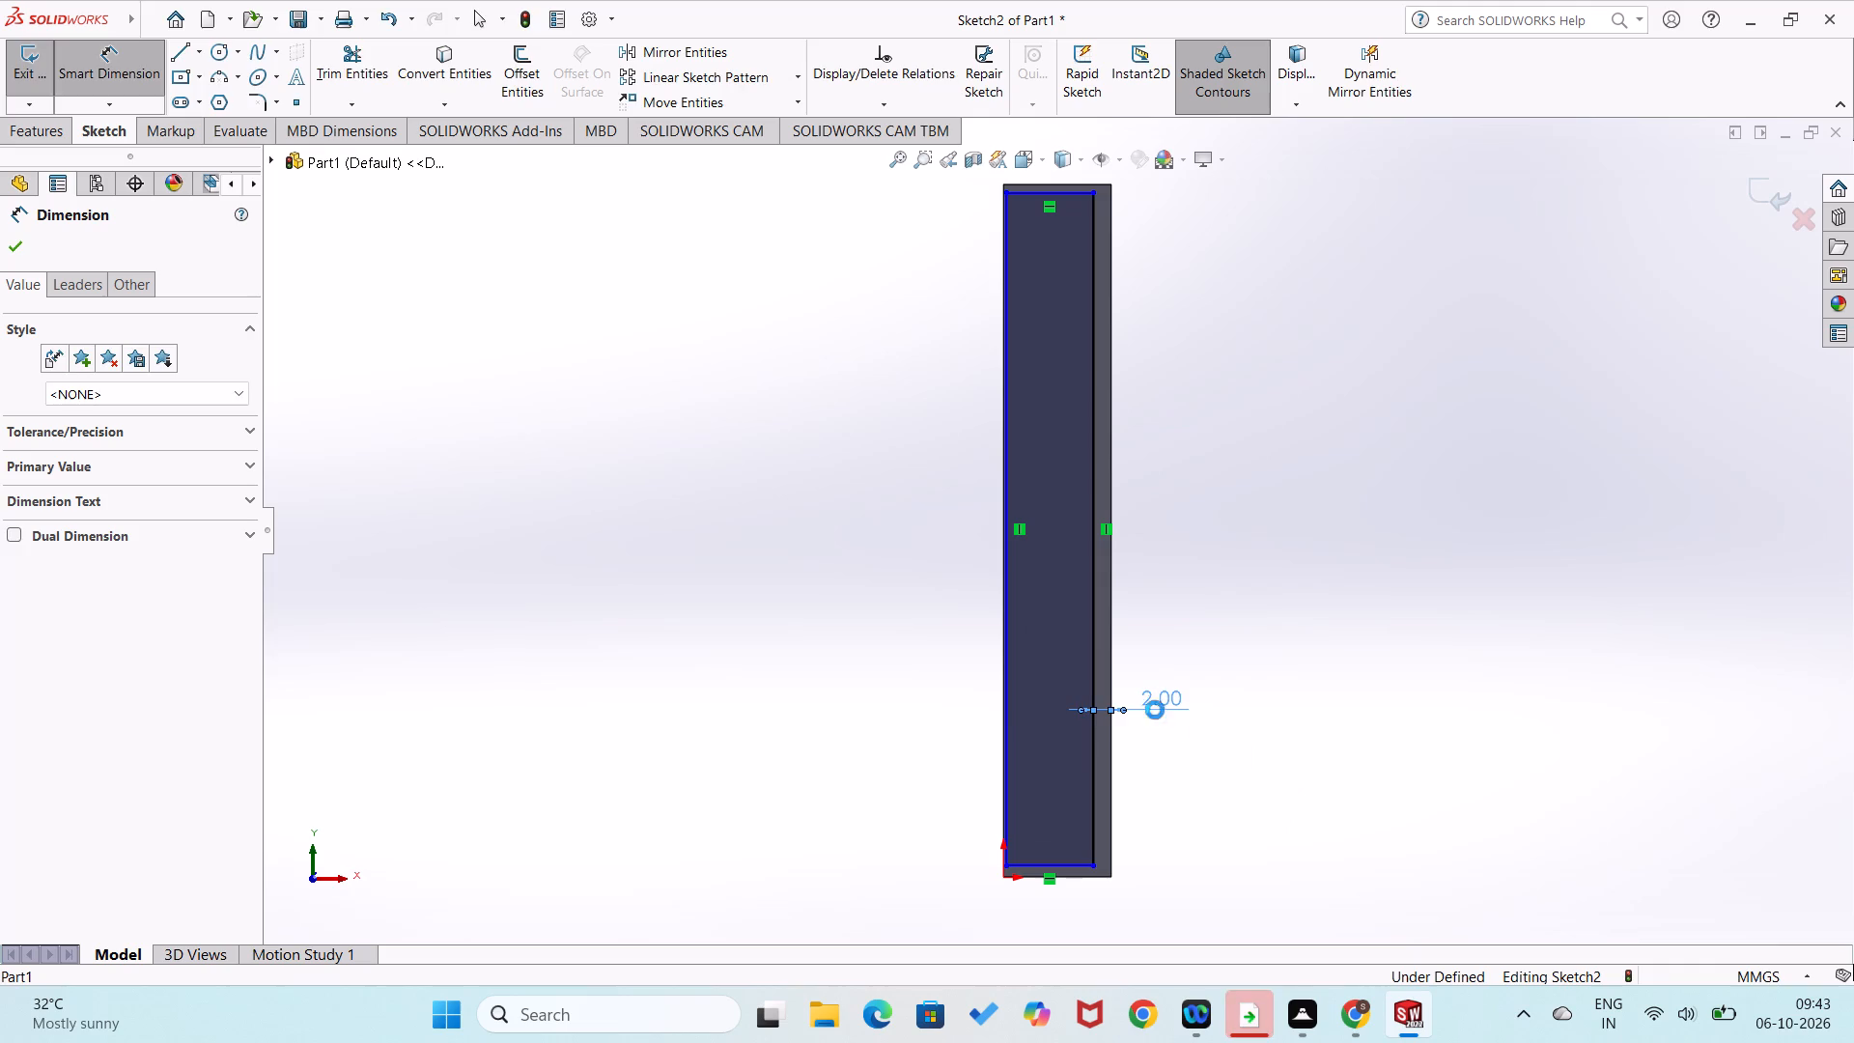
key(1)
key(Return)
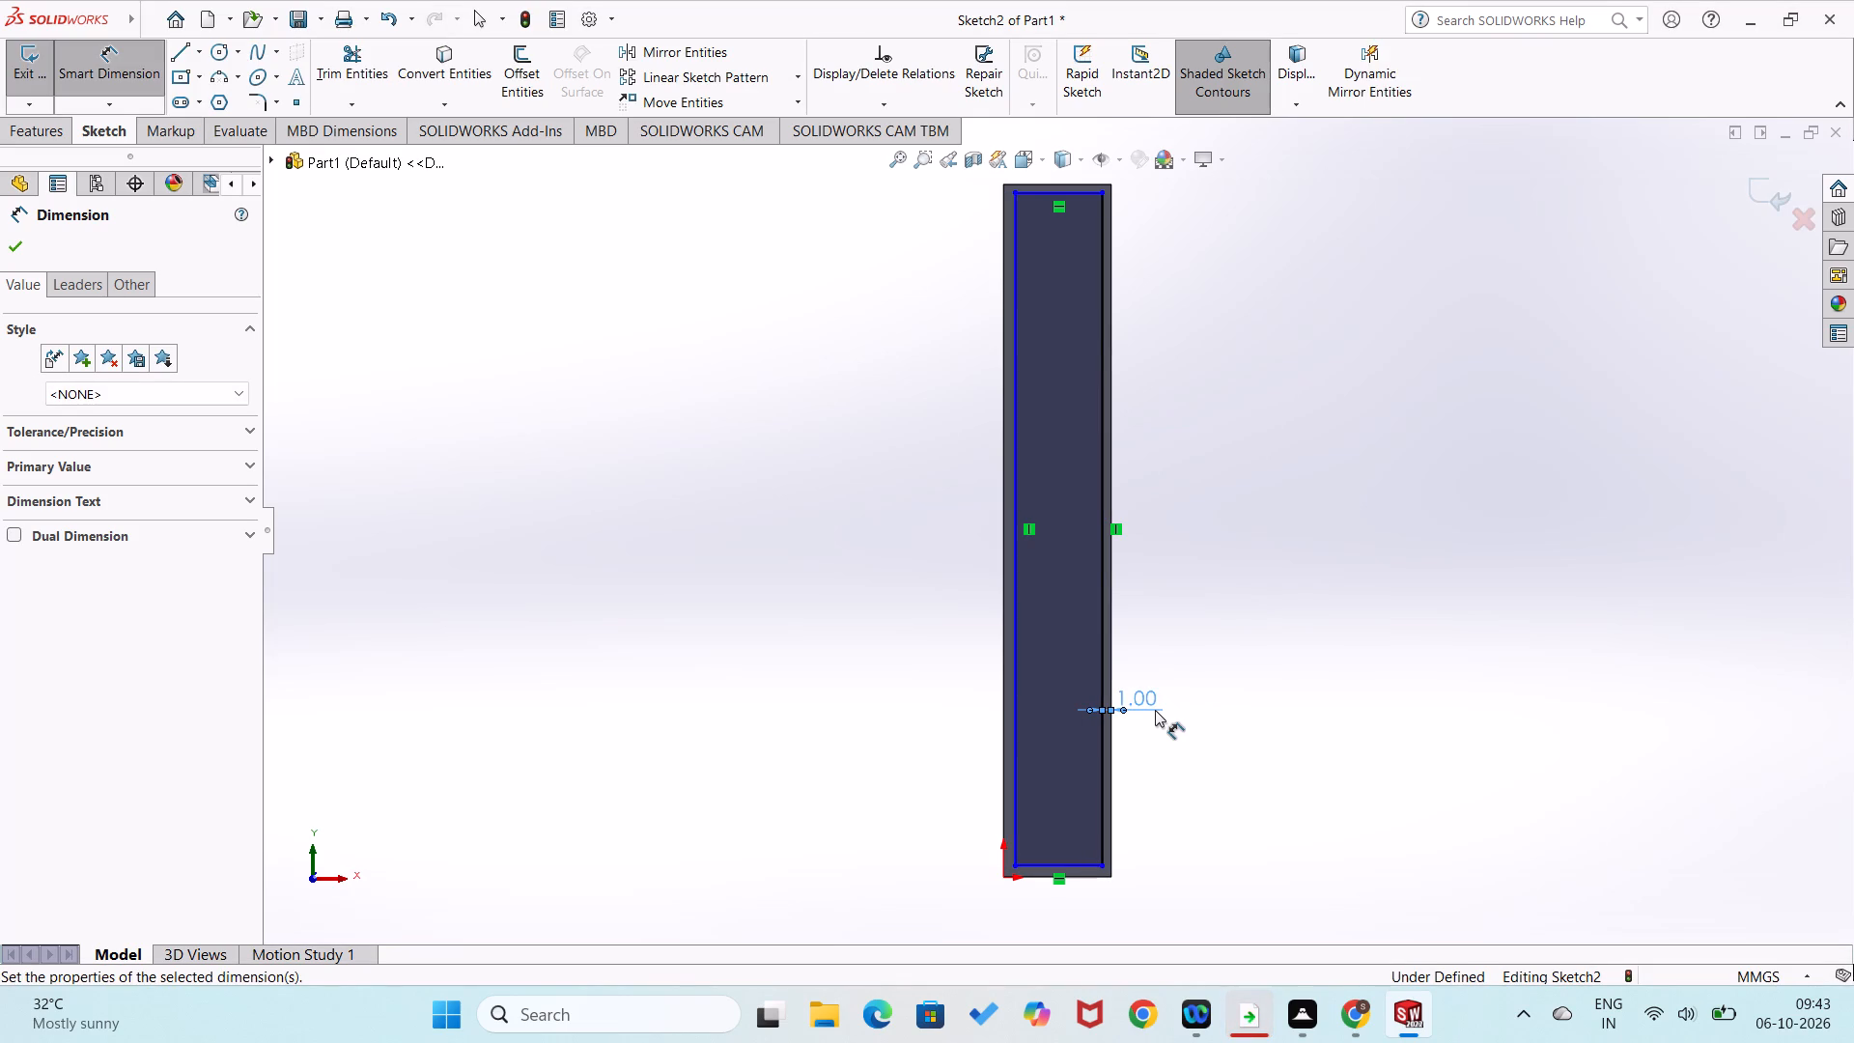
Dimension the gap between the inner rectangle's left side and the plate's left edge to 1 mm.
click(1015, 780)
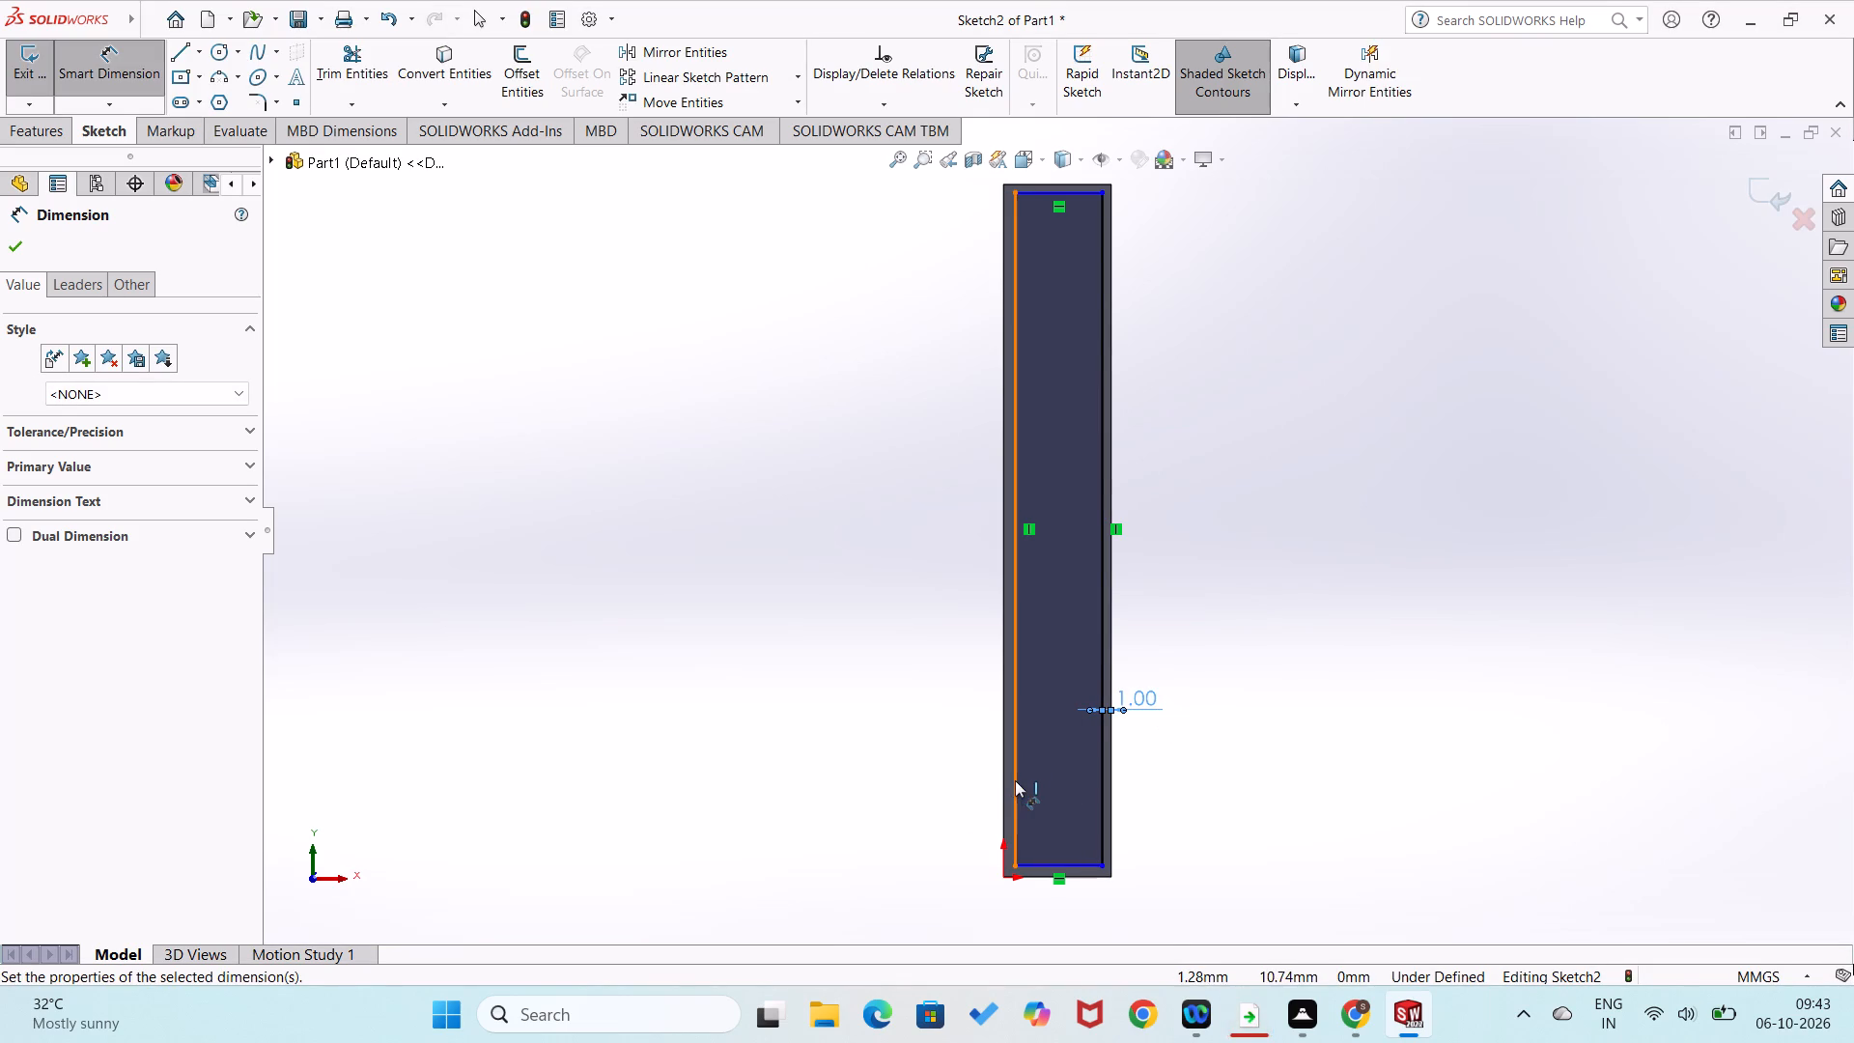
click(1005, 788)
click(972, 796)
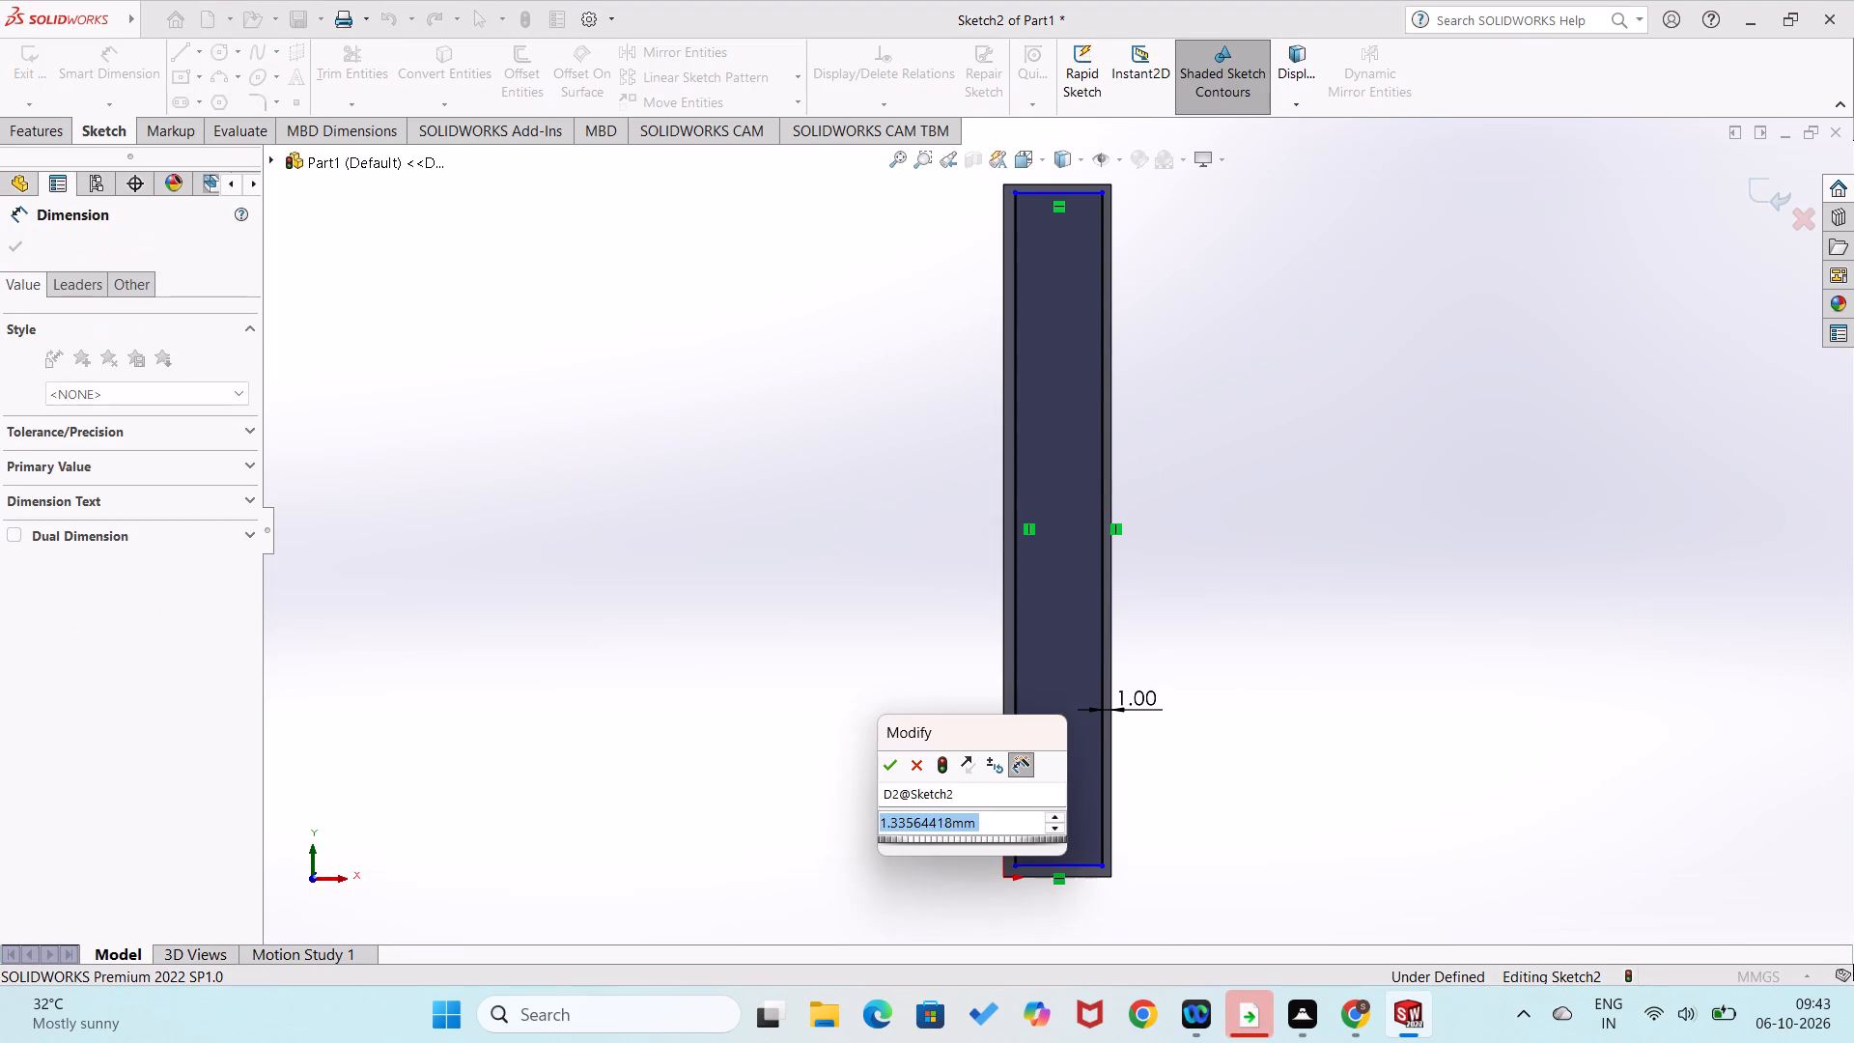
text(41)
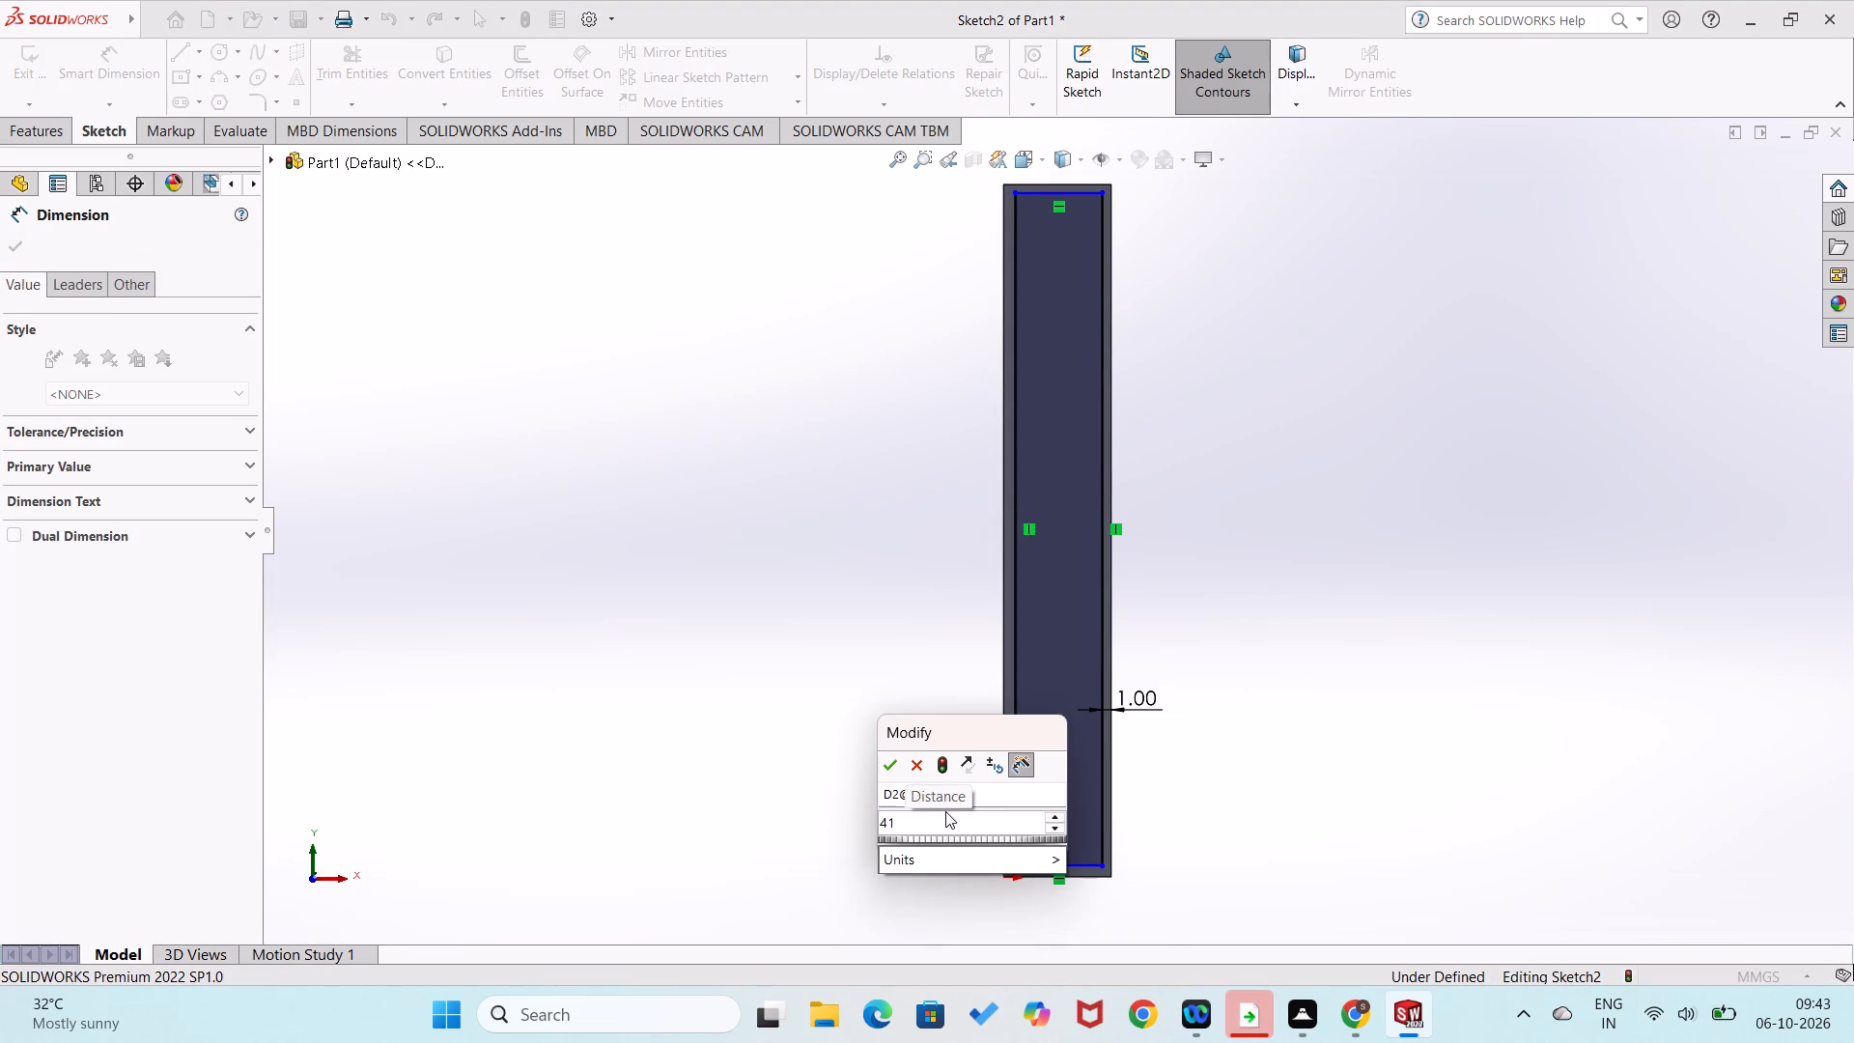
key(BackSpace)
key(BackSpace)
key(BackSpace)
key(1)
key(Return)
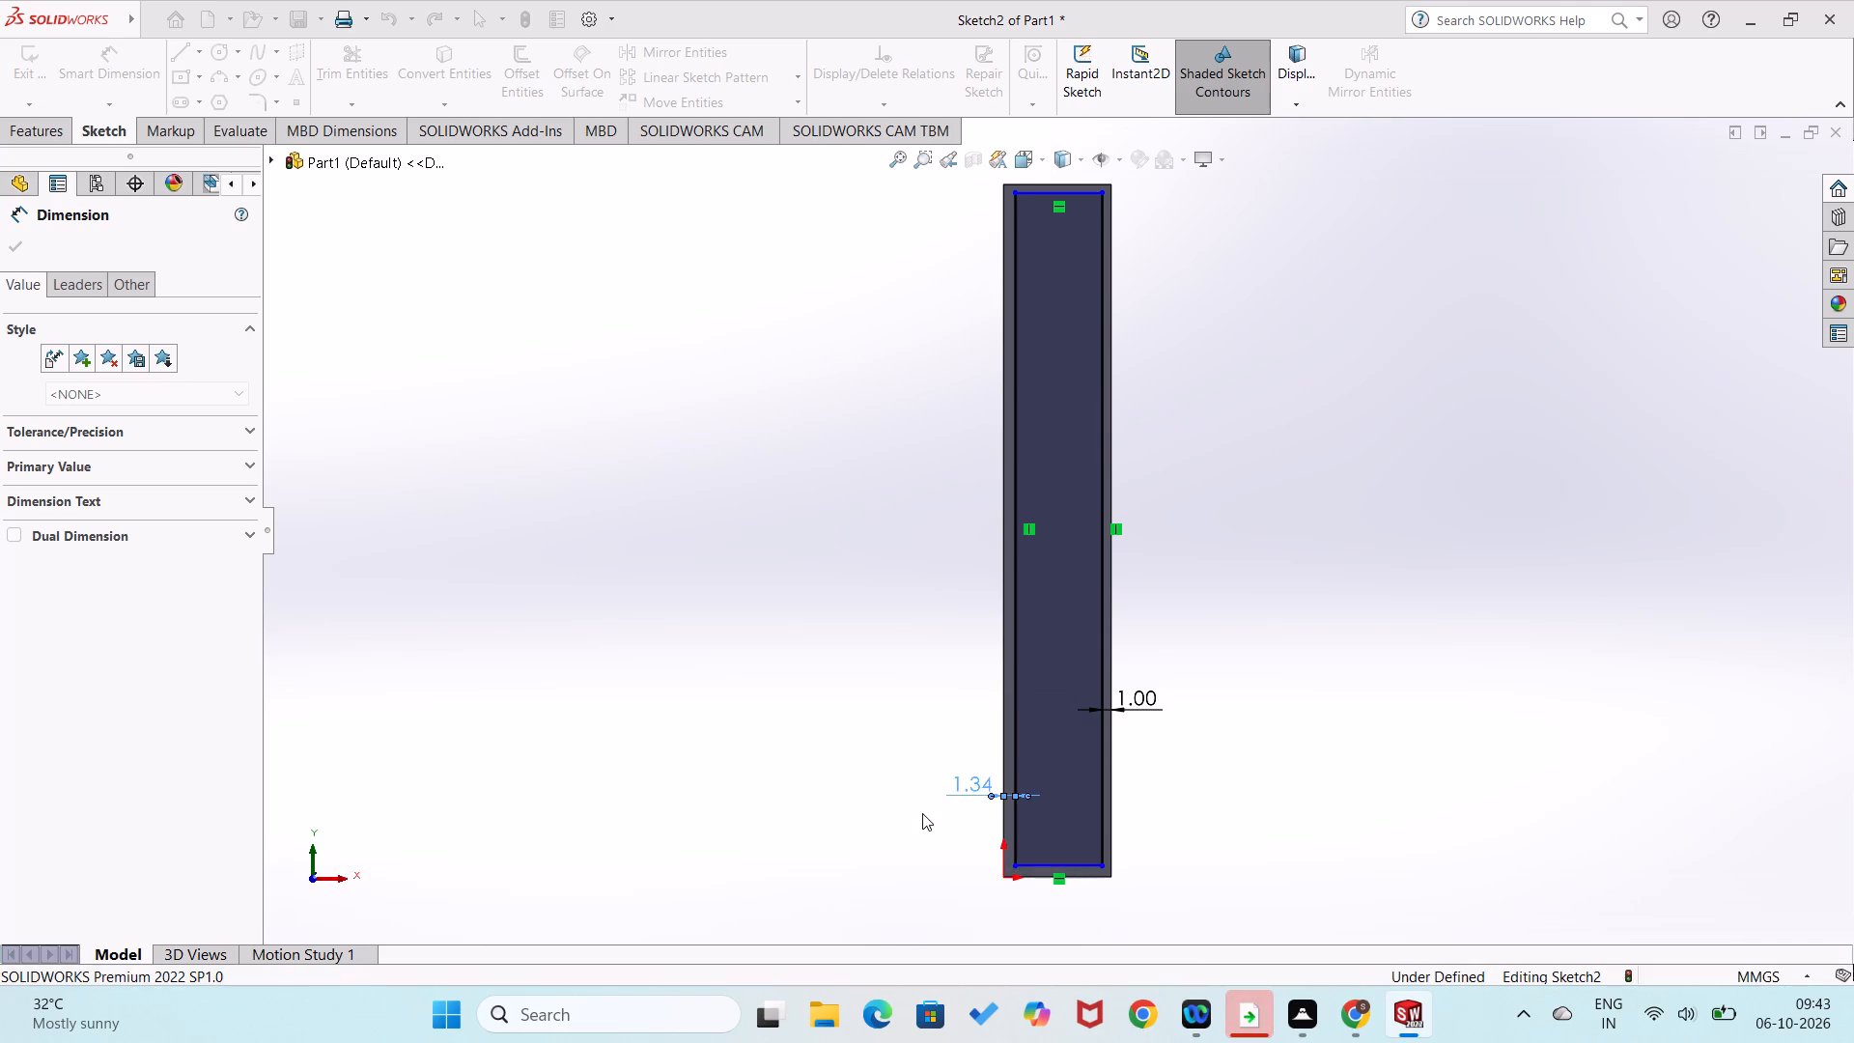
Dimension the gap between the inner rectangle's bottom side and the plate's bottom edge to 1 mm.
scroll(1094, 847, down, 2)
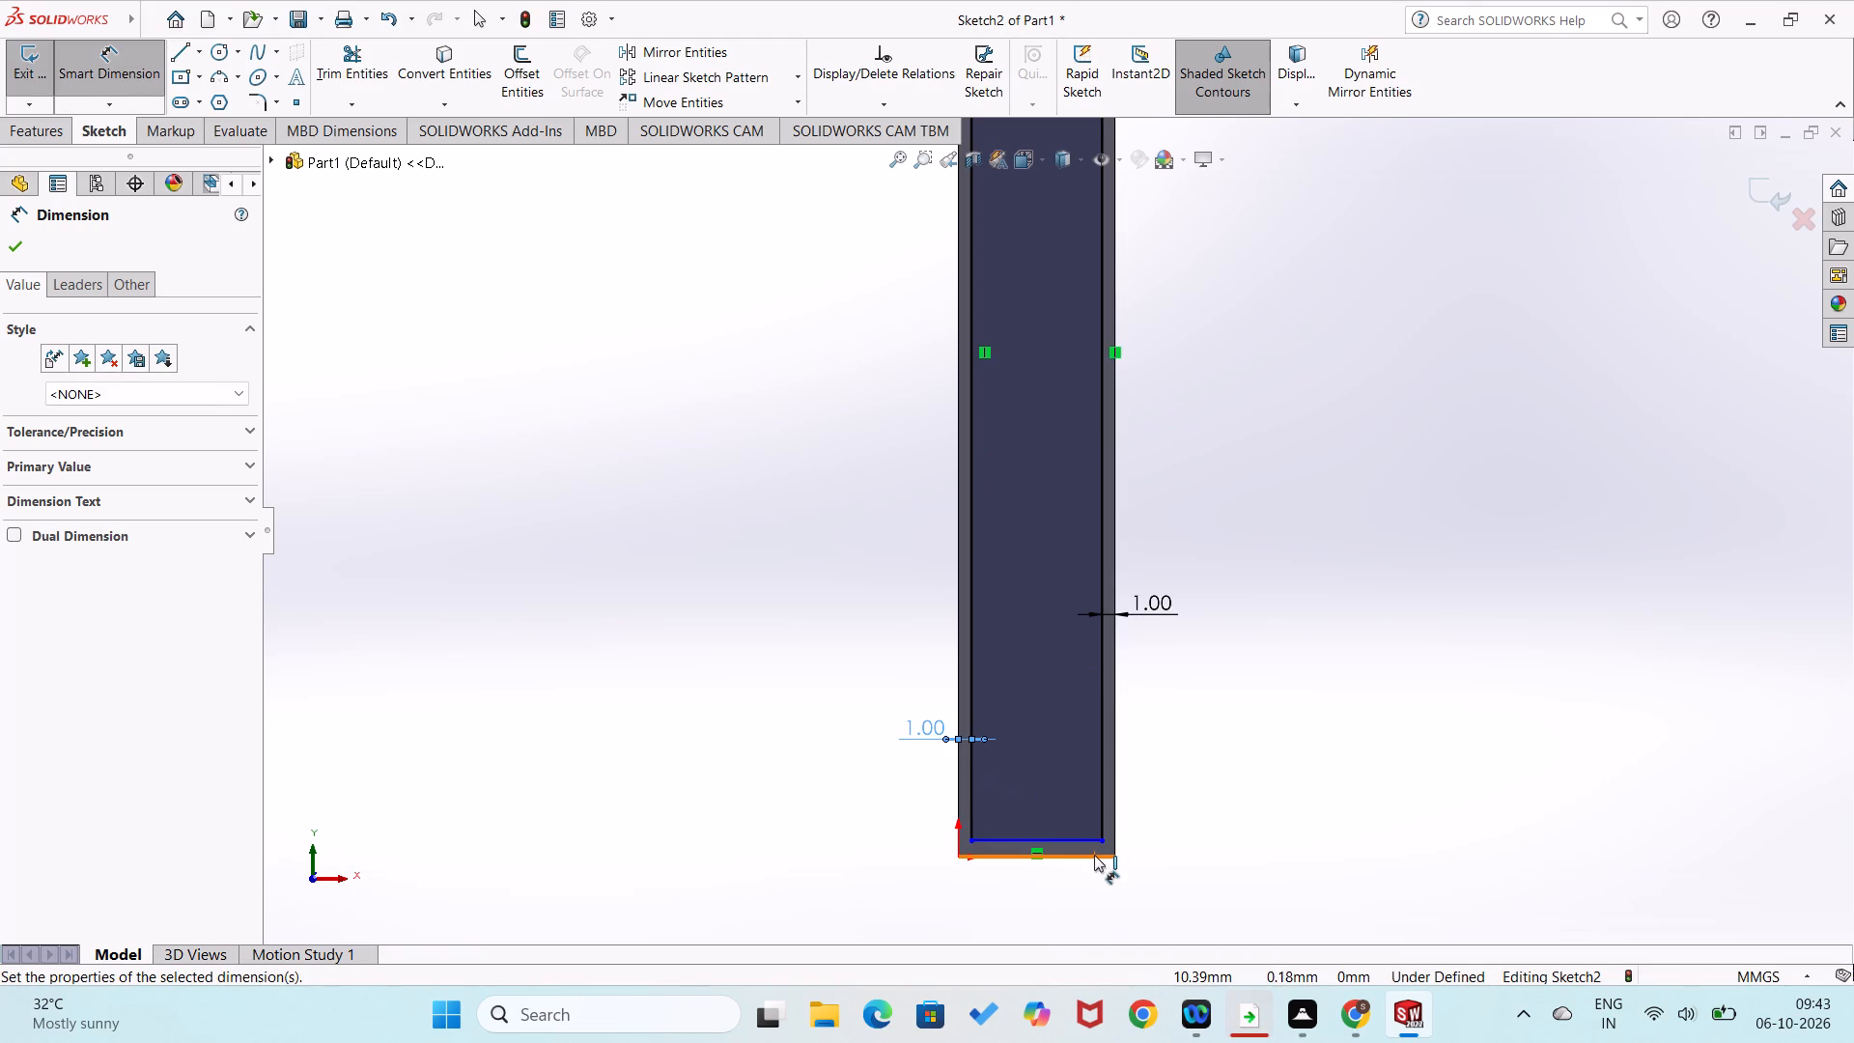
click(1096, 857)
click(1086, 837)
click(1180, 859)
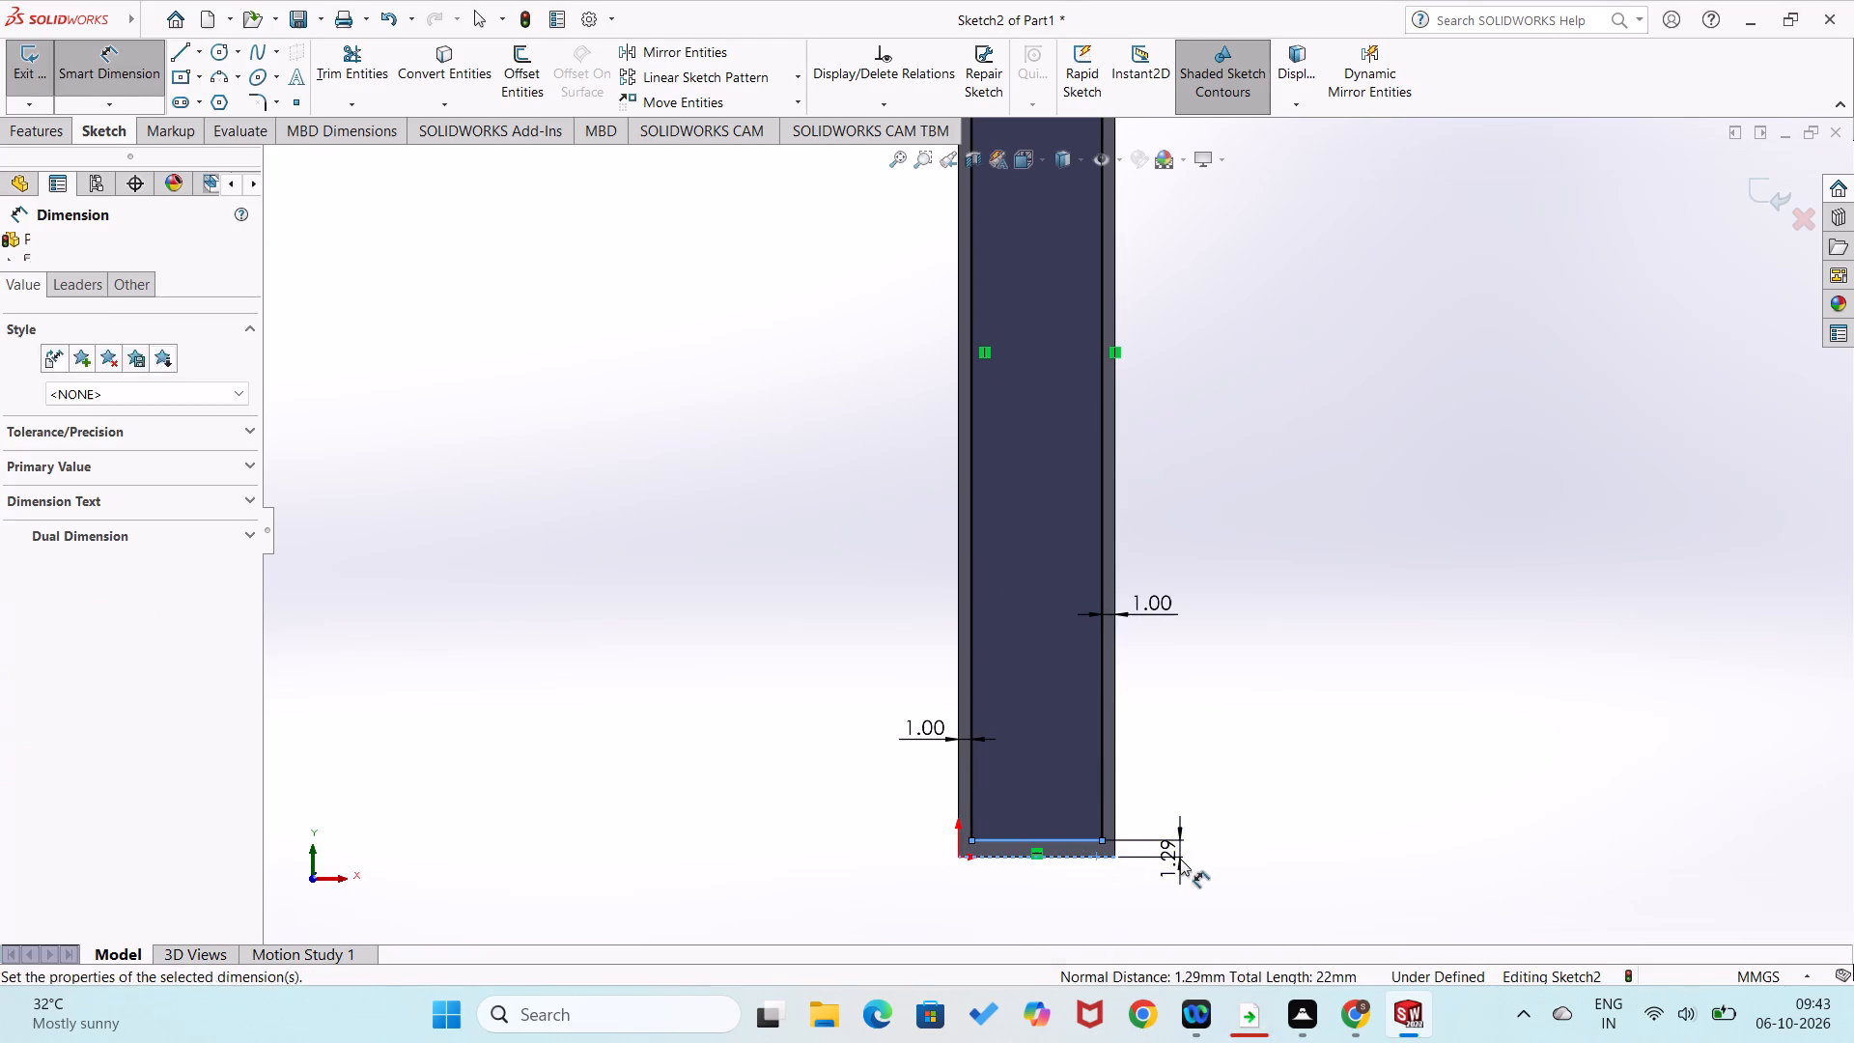
key(1)
key(Return)
scroll(1073, 643, up, 4)
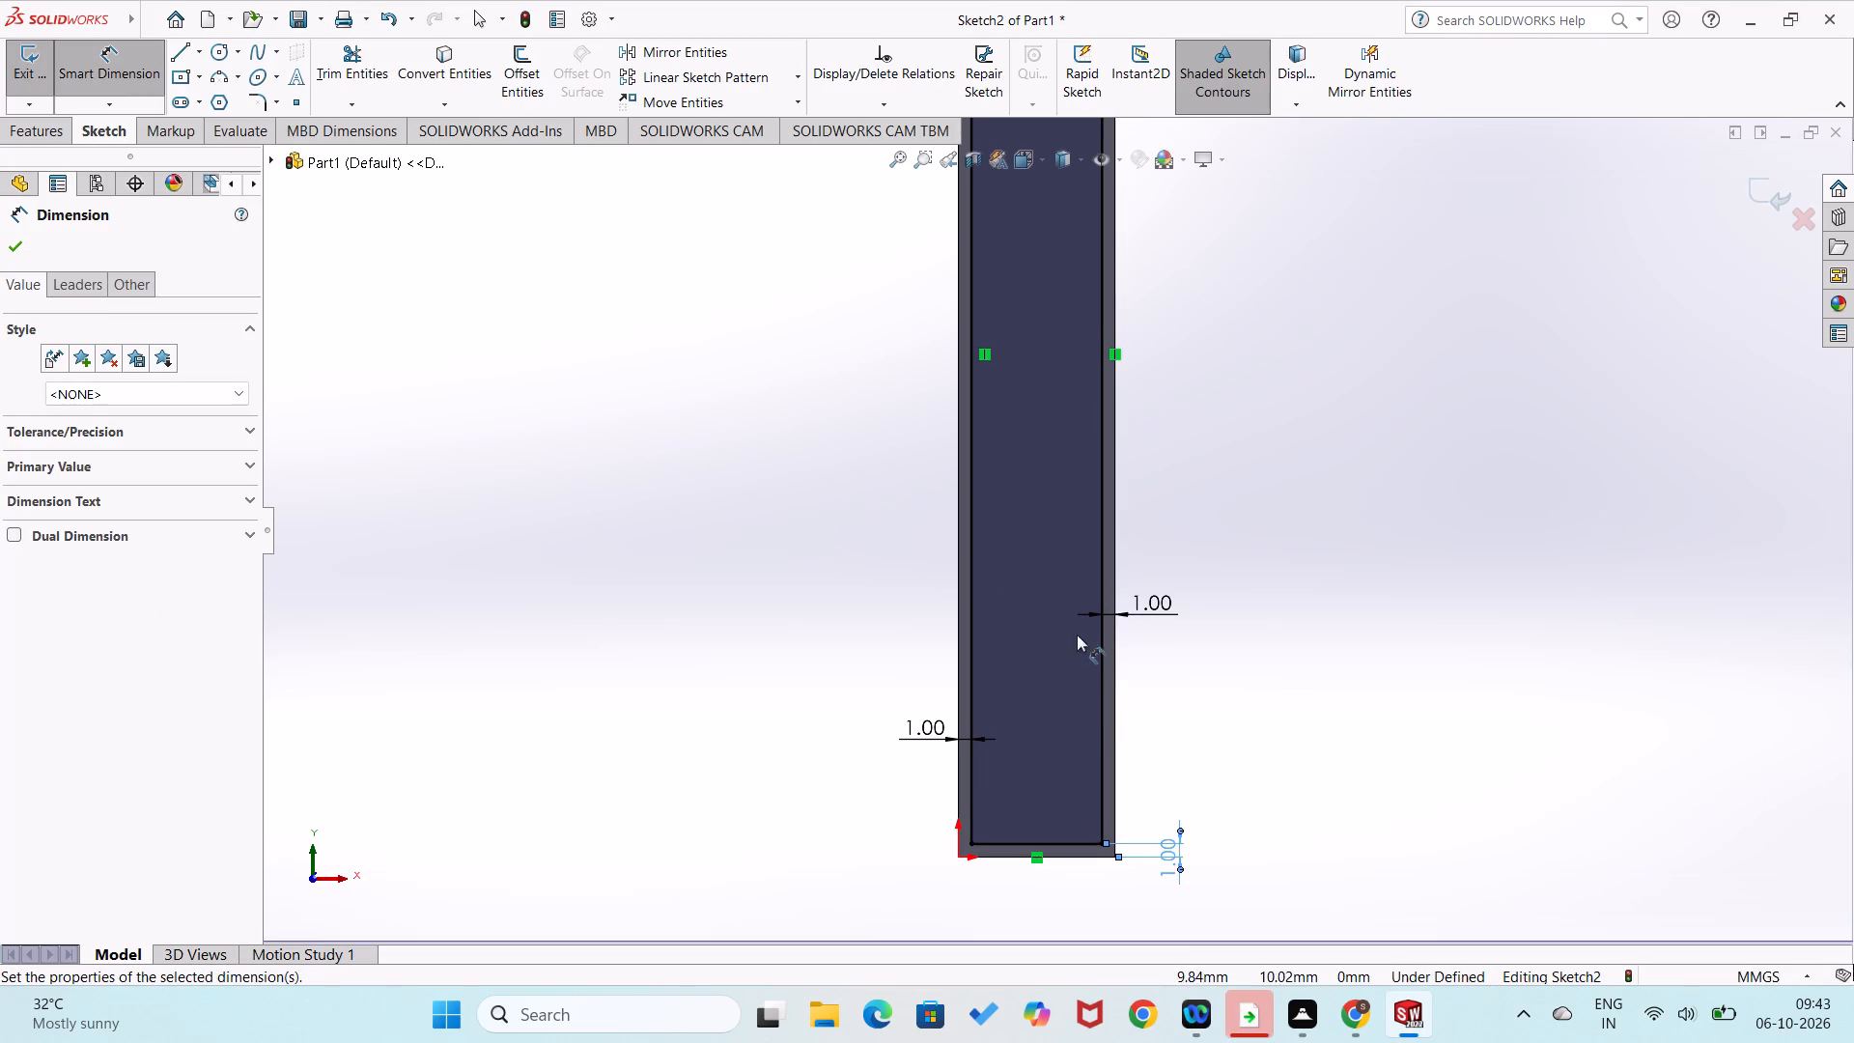
Dimension the gap between the inner rectangle's top side and the plate's top edge to 1 mm.
scroll(1086, 435, down, 5)
scroll(1076, 430, up, 5)
scroll(1062, 287, down, 4)
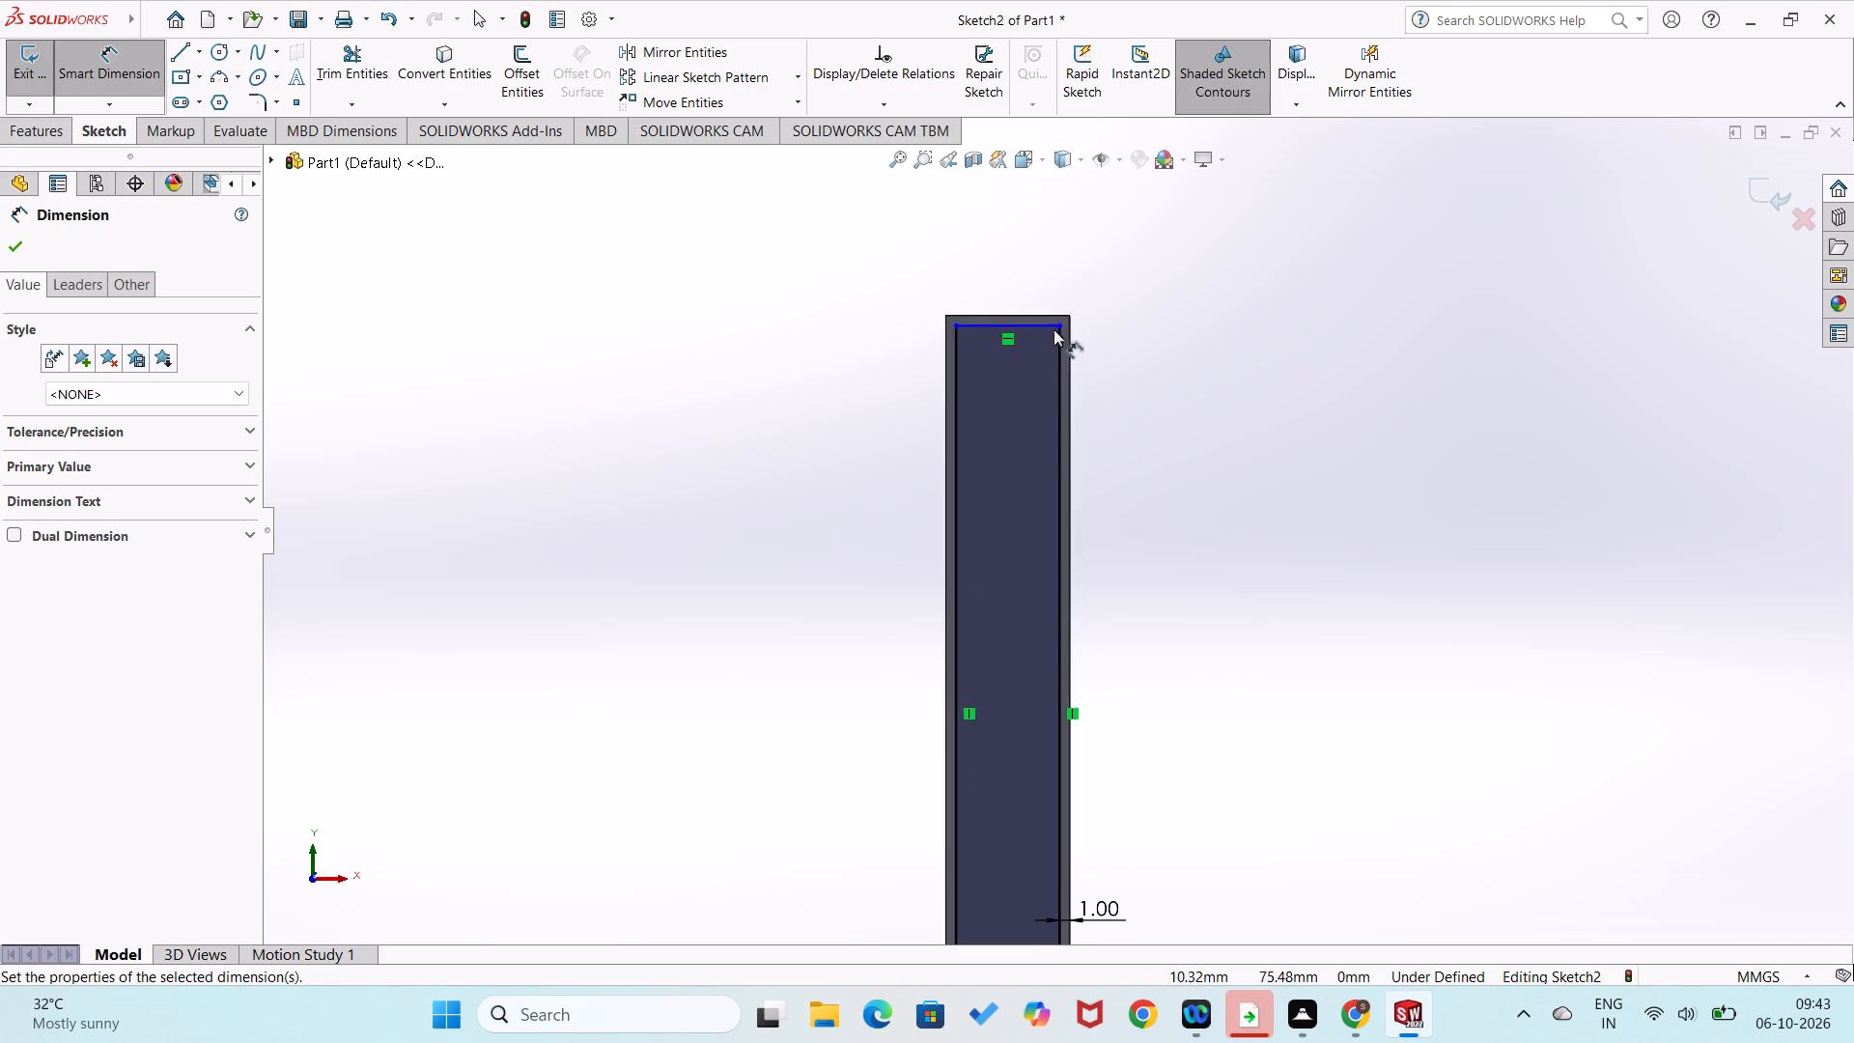
scroll(1048, 305, down, 4)
click(1056, 388)
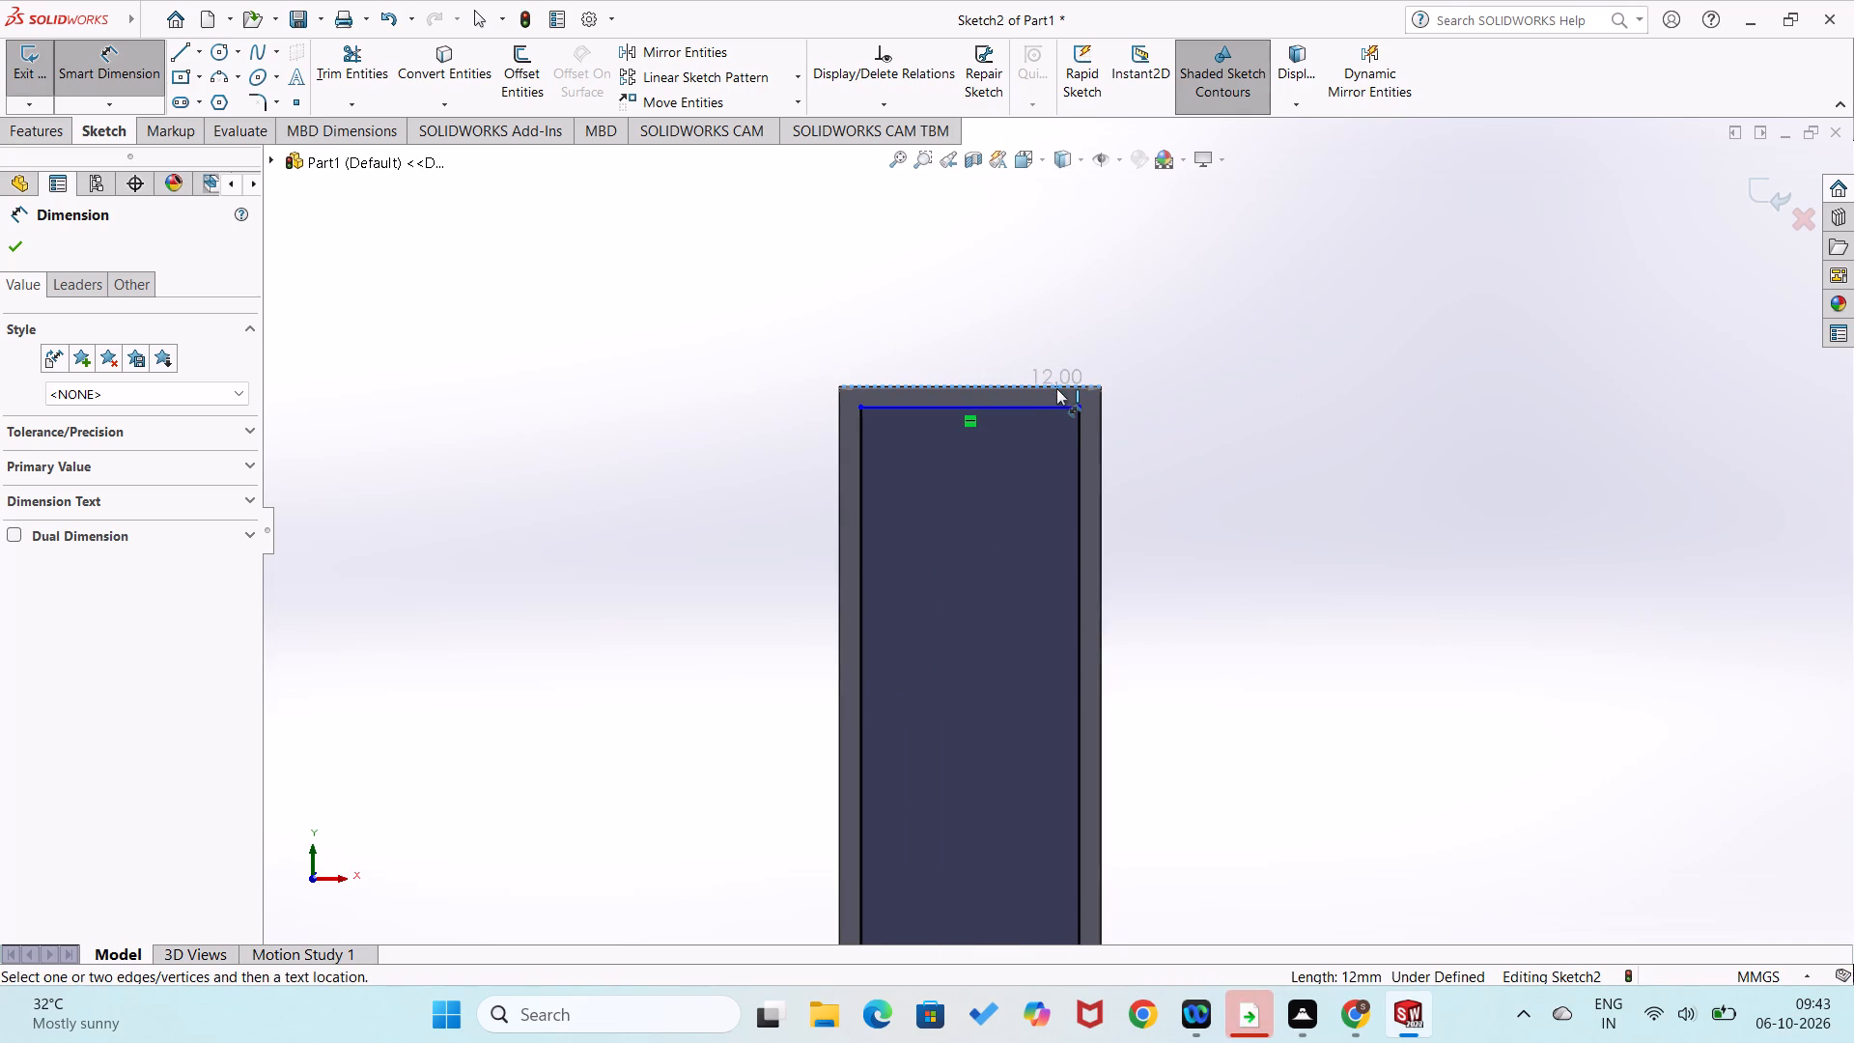
click(1063, 409)
drag(1132, 394, 1142, 395)
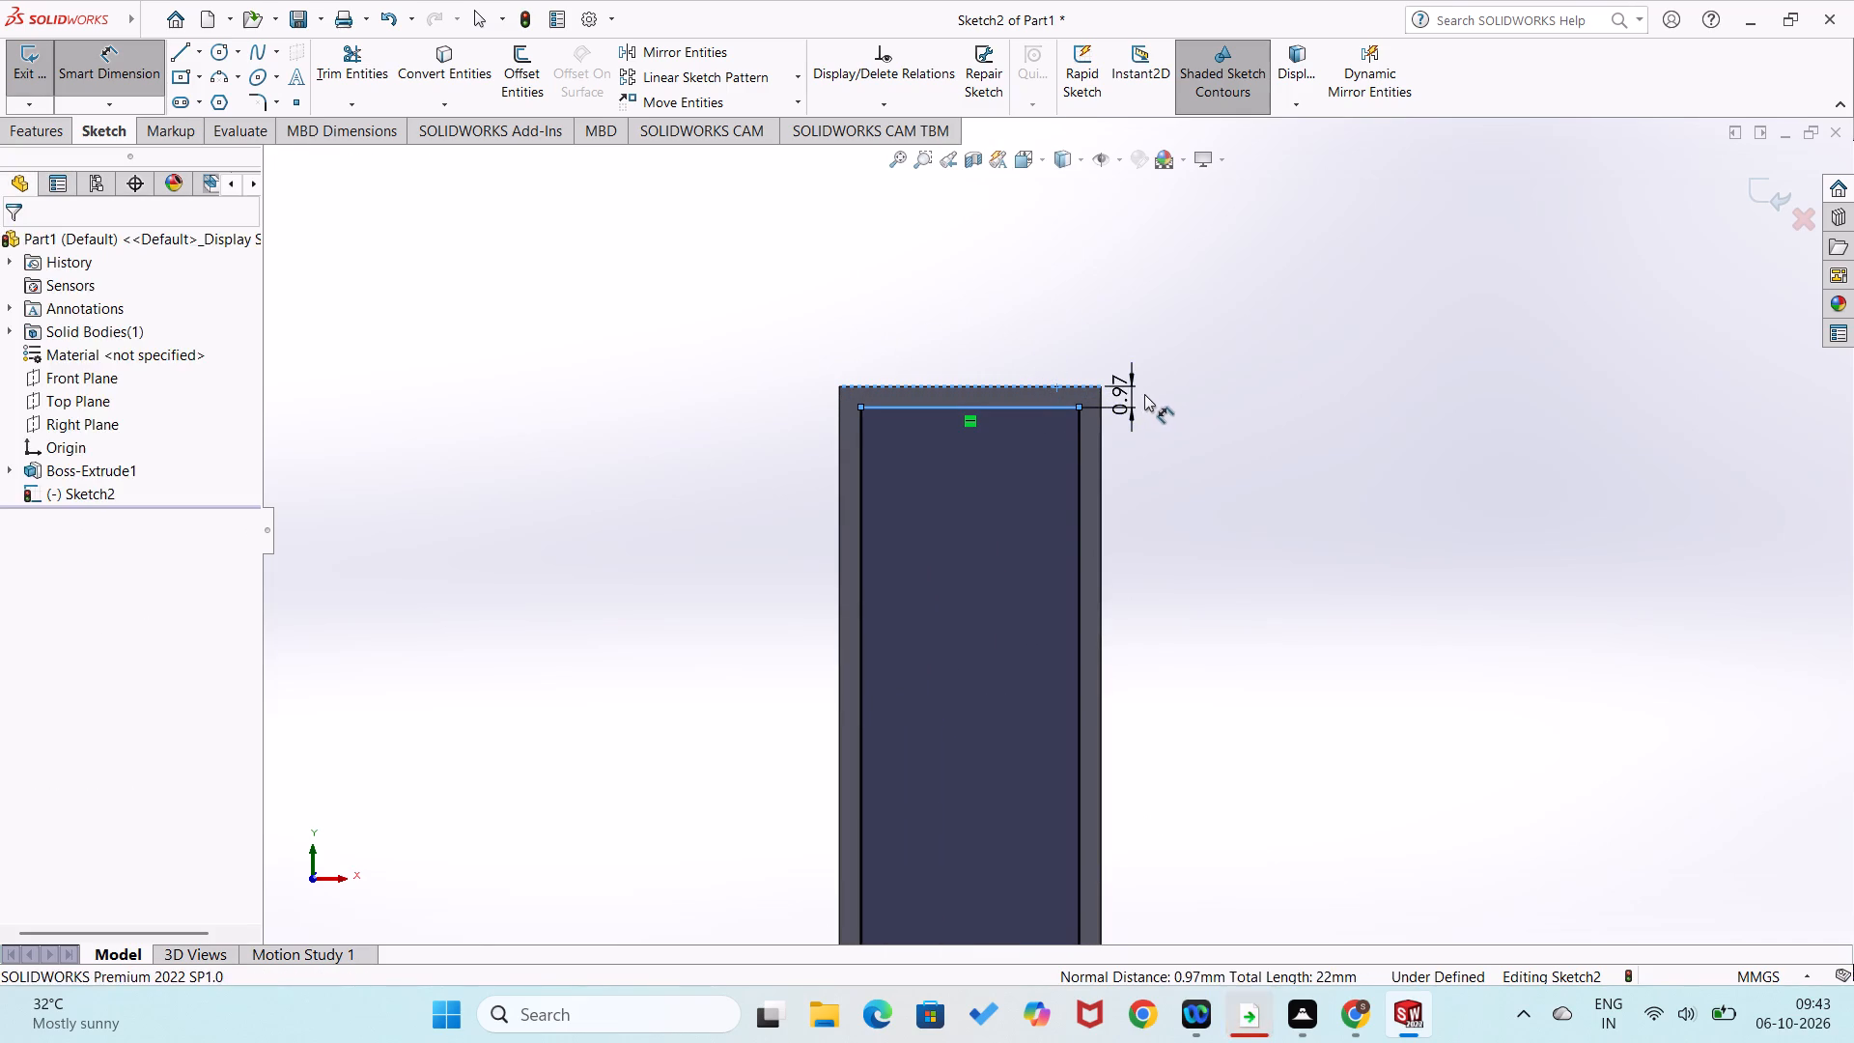
key(1)
key(Return)
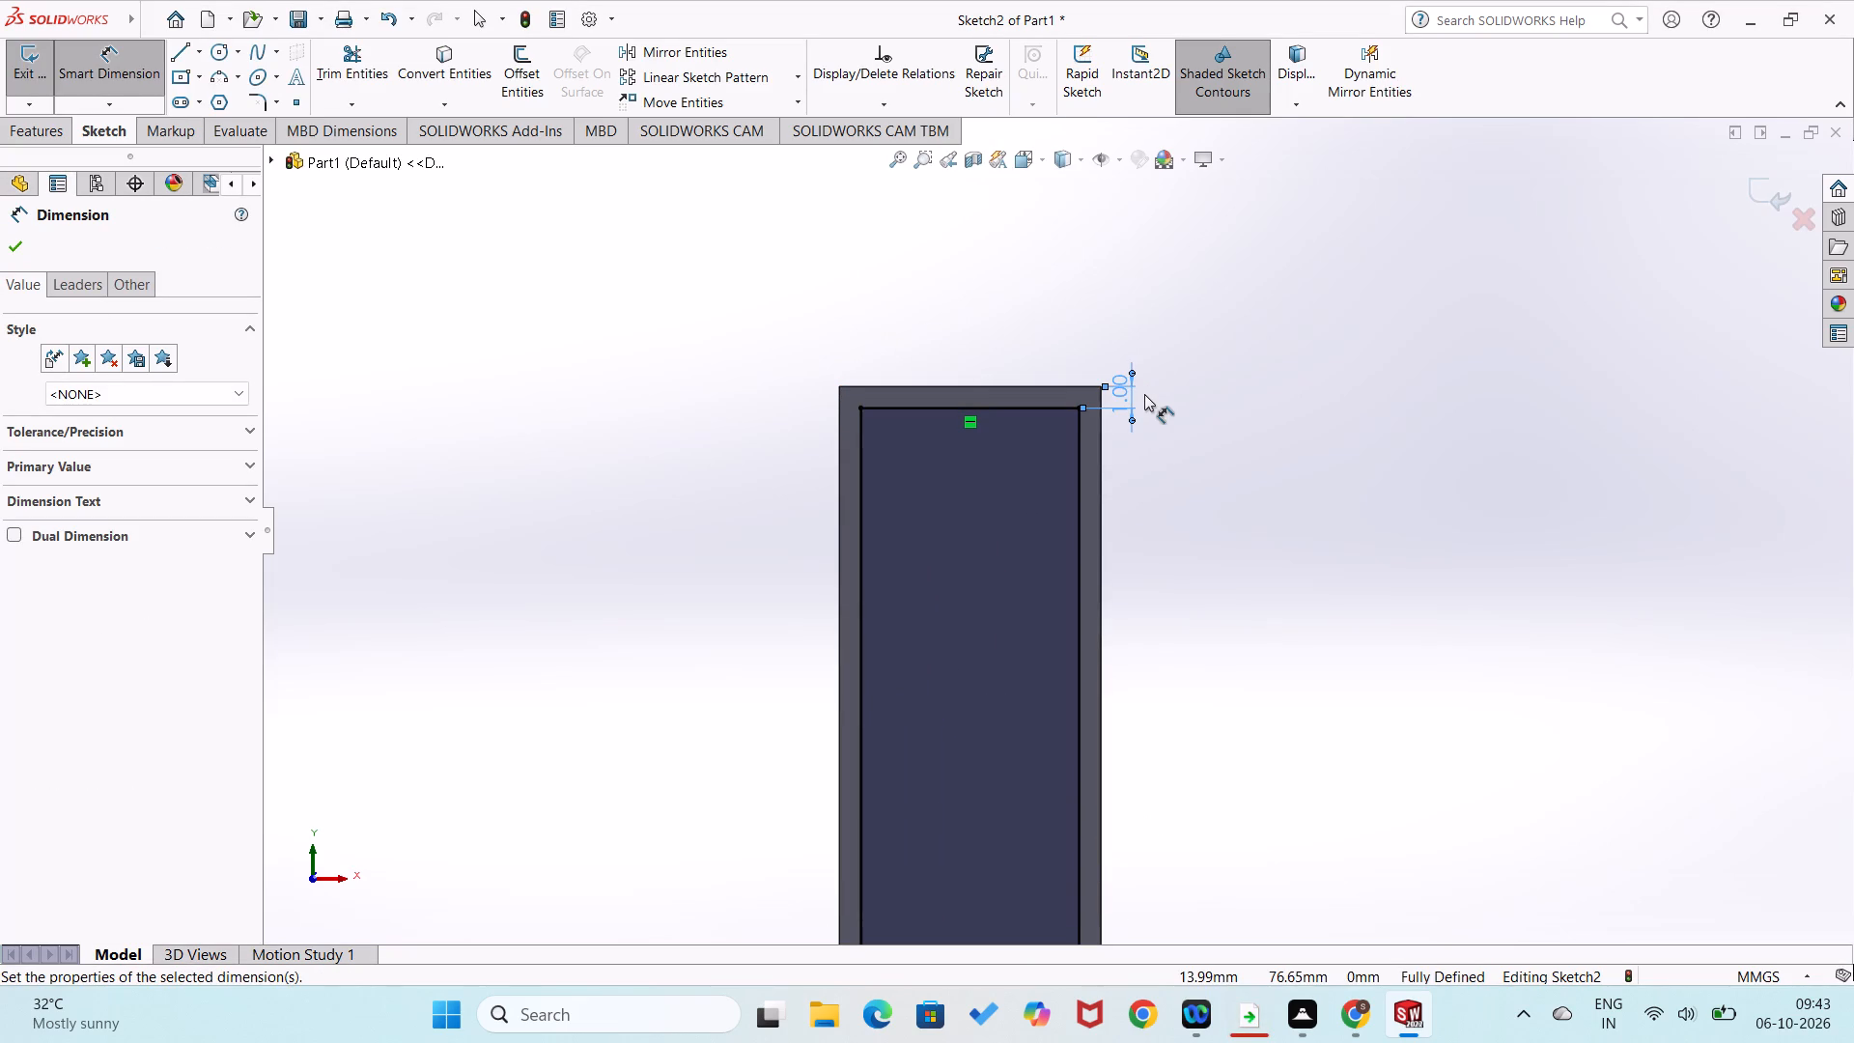
Cut the inner rectangle out of the plate with a blind Extruded Cut 2 mm deep.
click(29, 122)
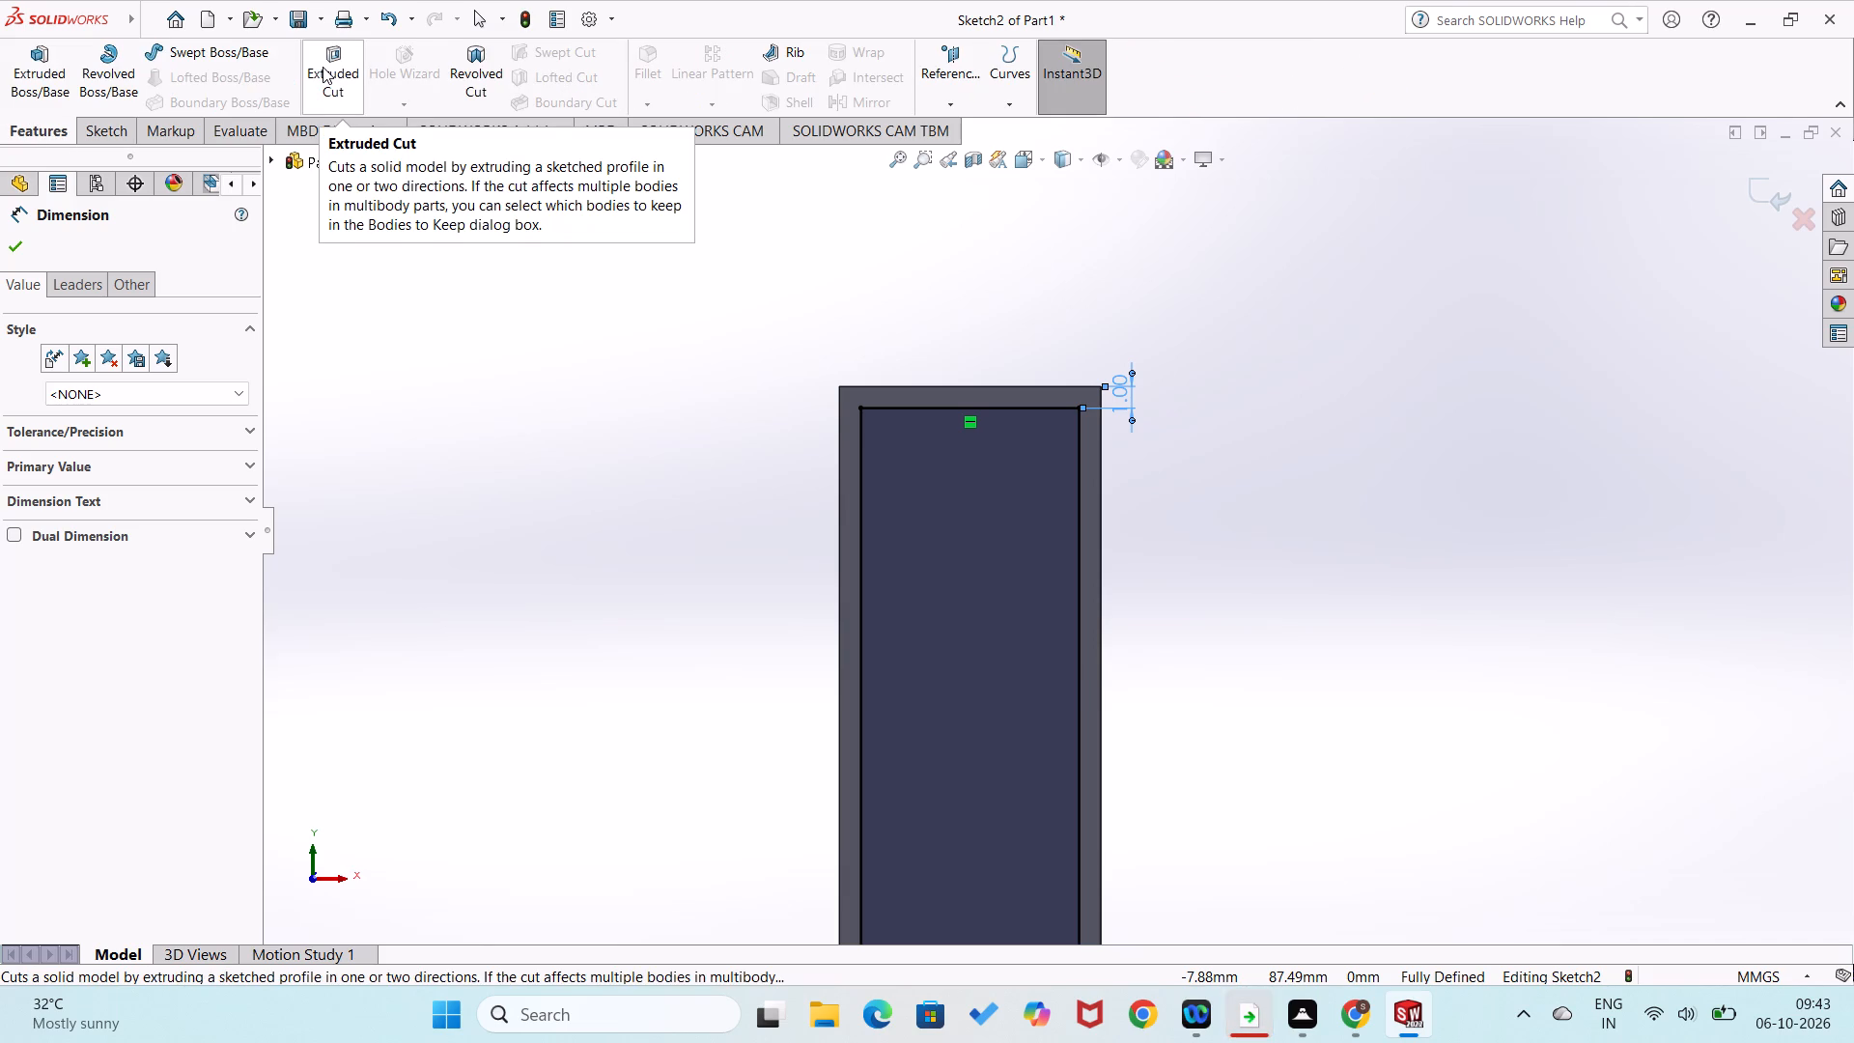
click(323, 67)
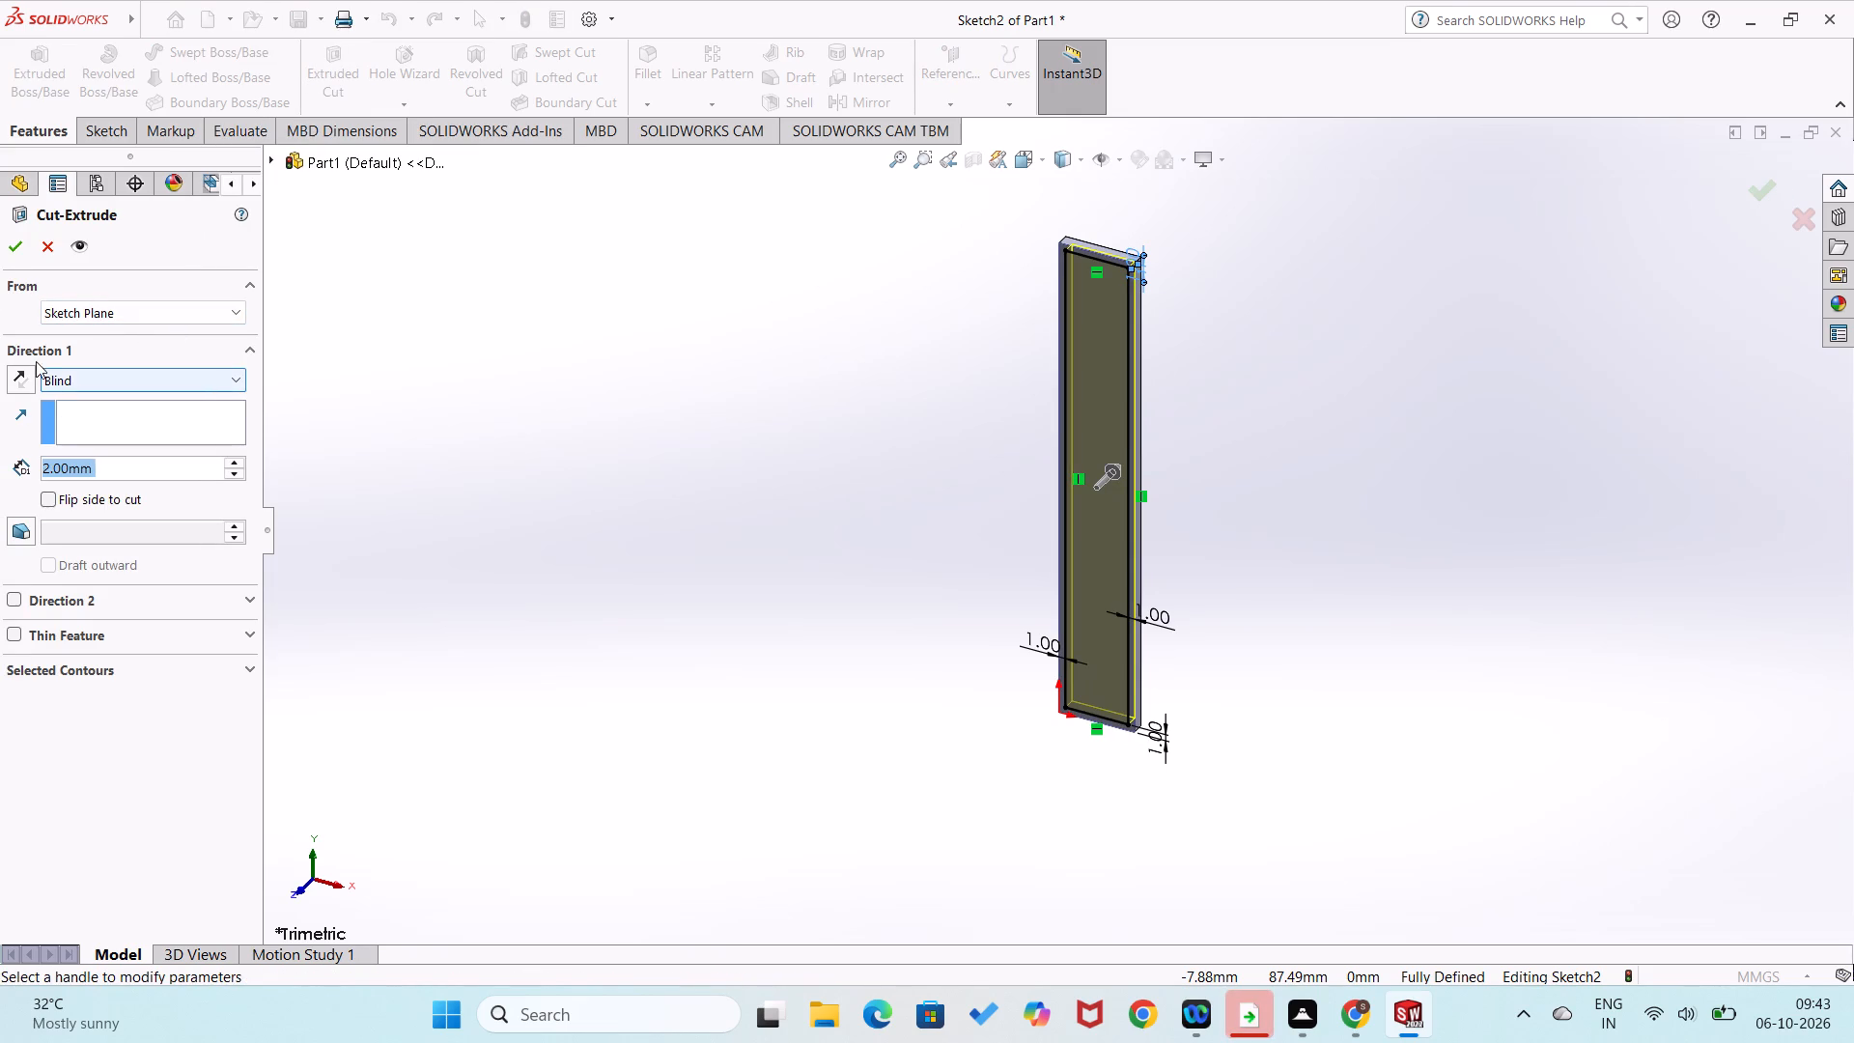
click(12, 247)
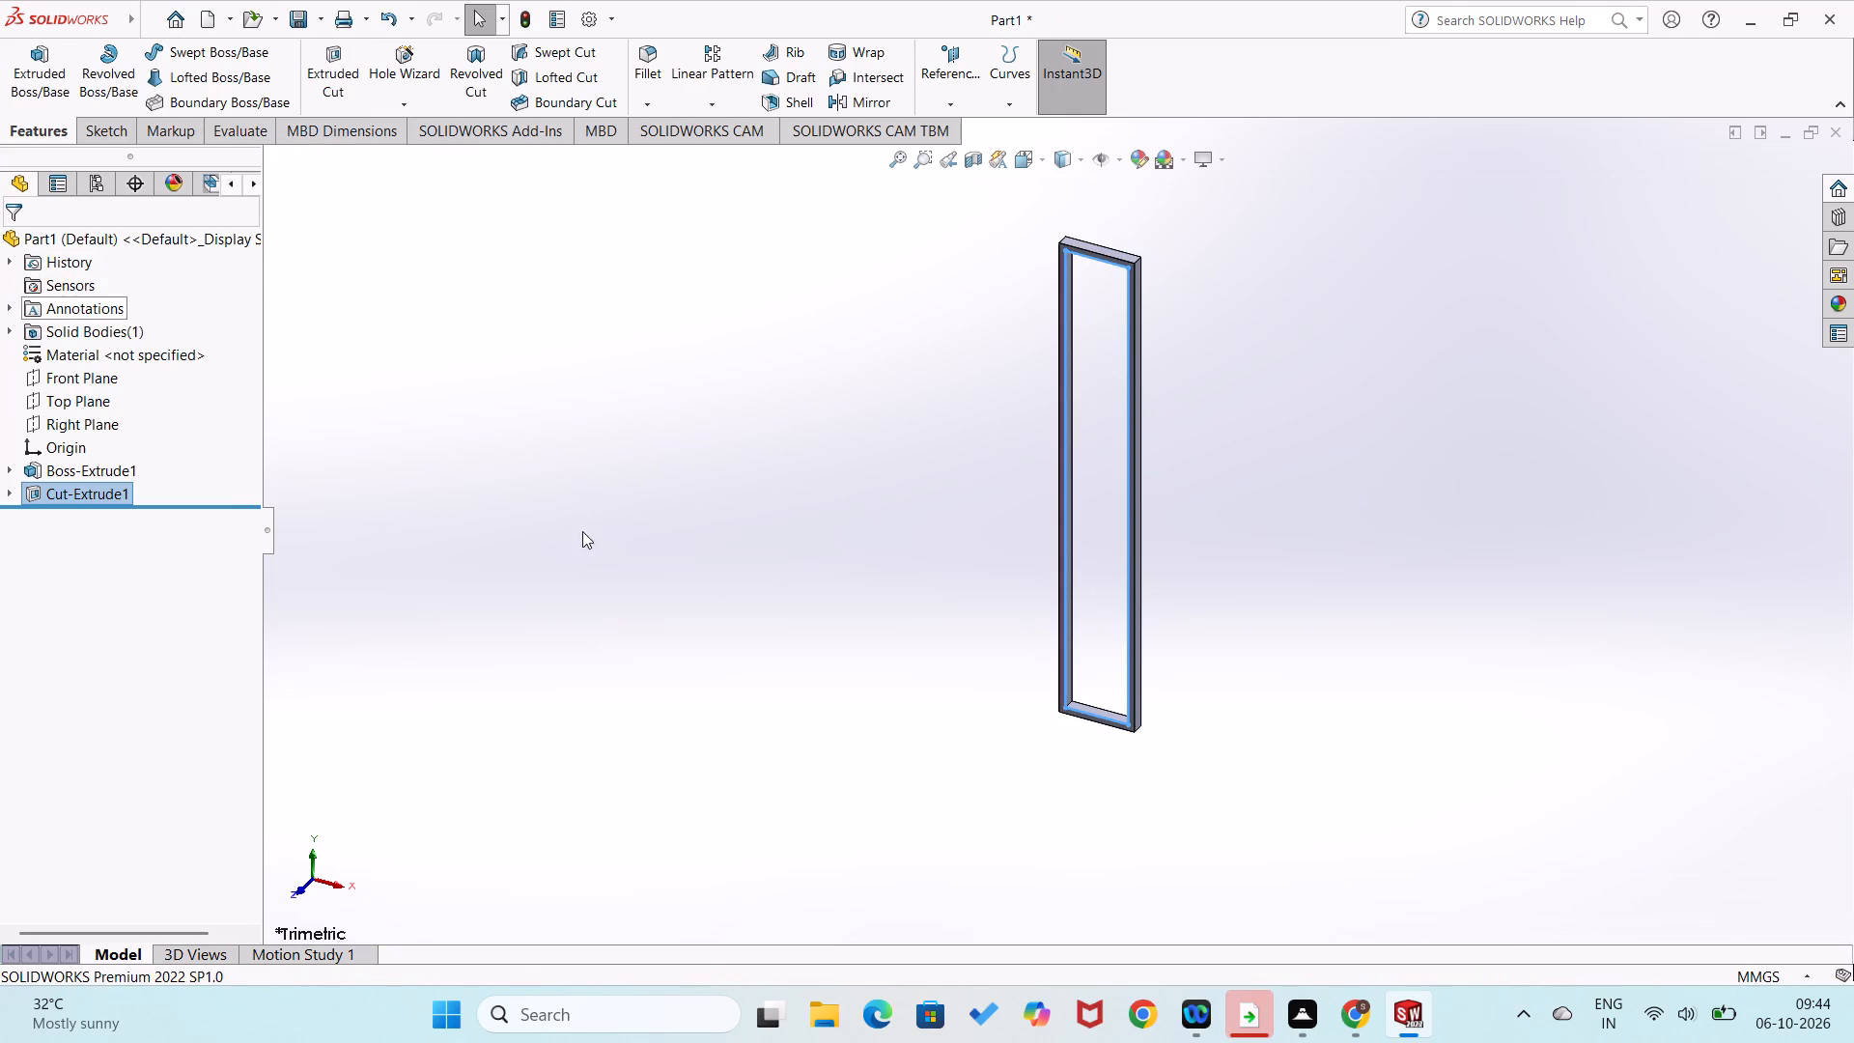
click(786, 587)
Start a new sketch on the back face of the rectangular frame.
middle_drag(861, 596, 918, 378)
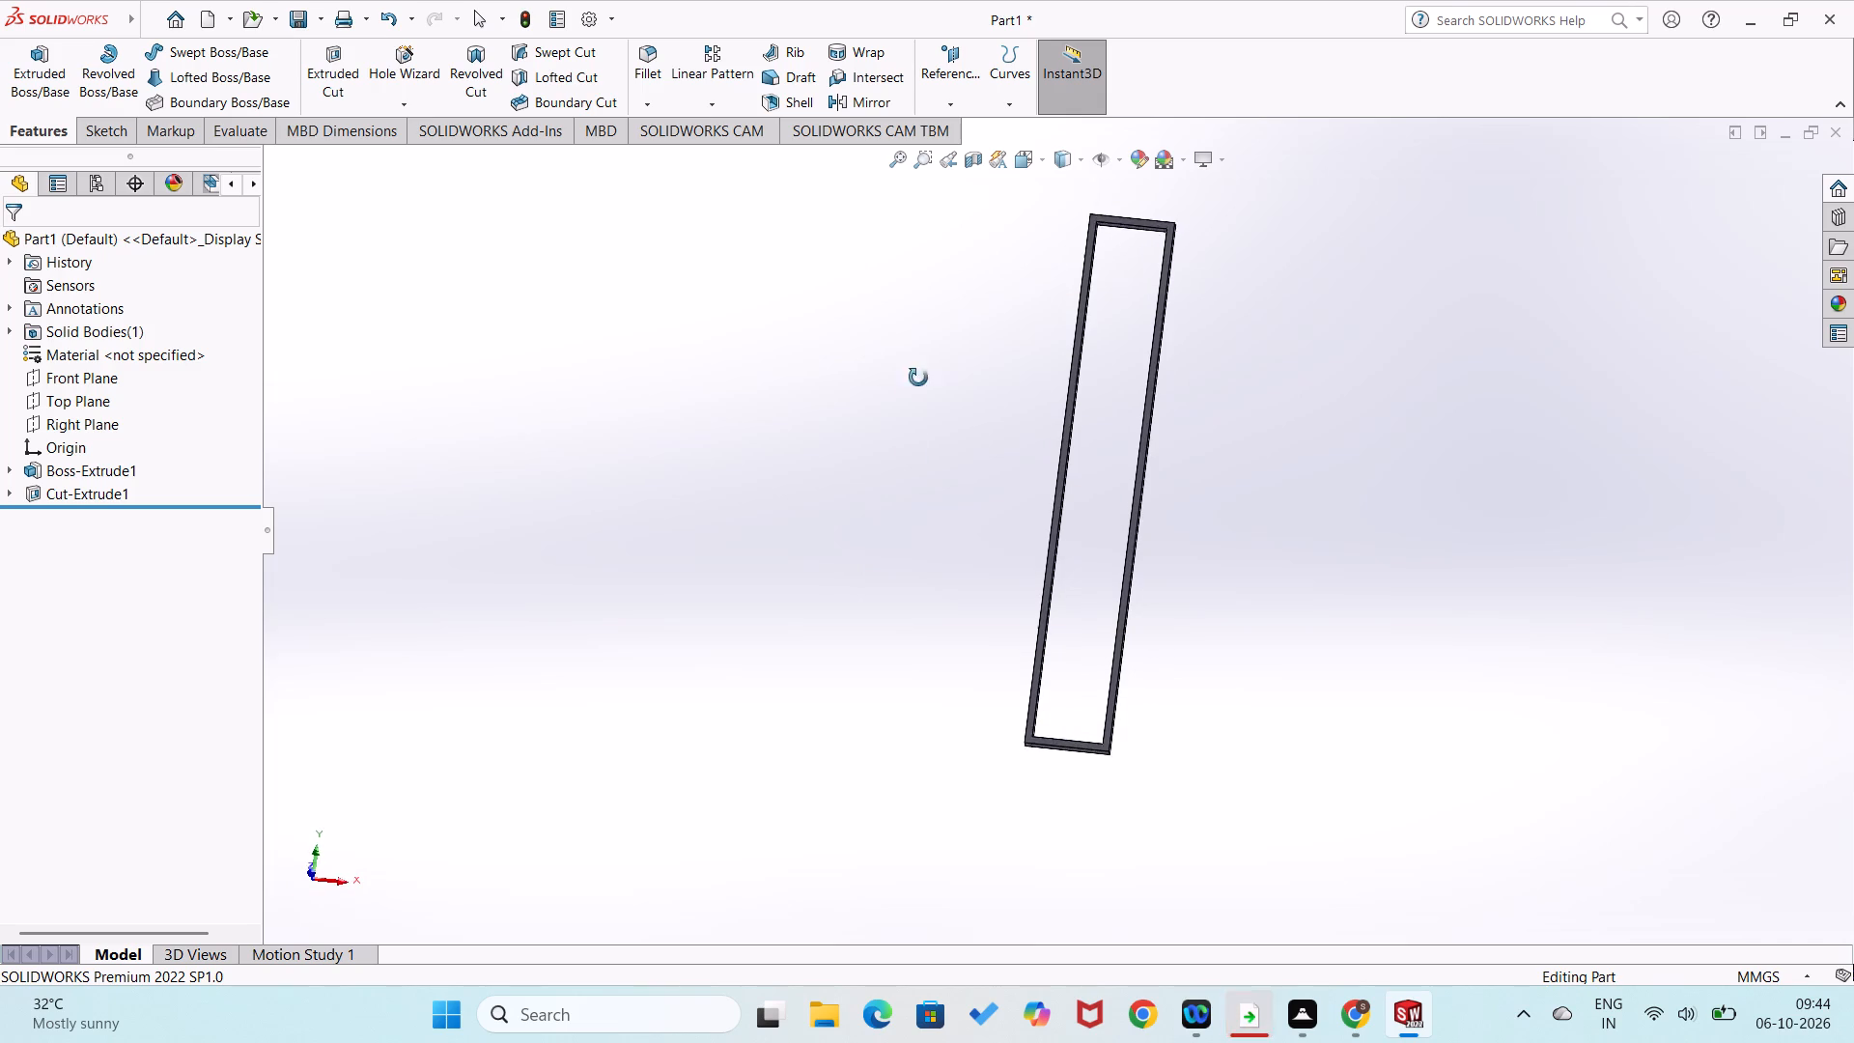
middle_drag(918, 378, 927, 314)
scroll(927, 314, up, 1)
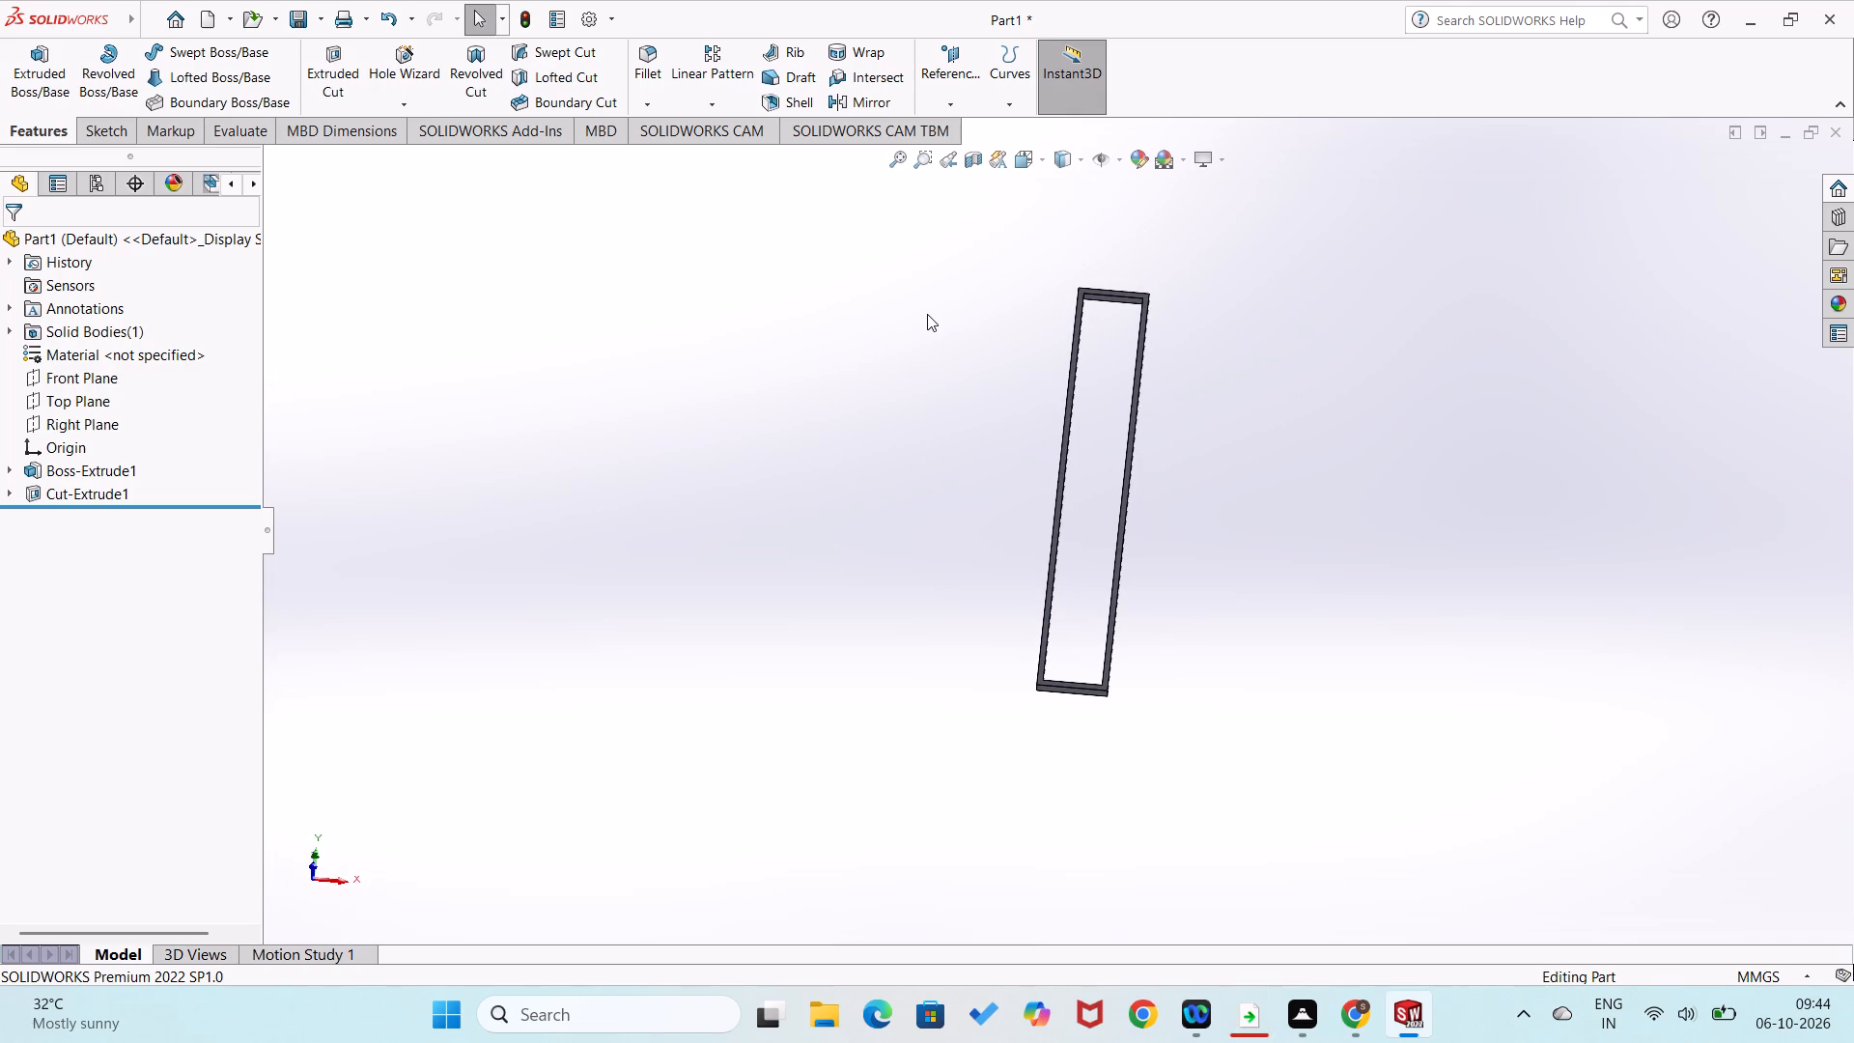
right_drag(871, 552, 643, 570)
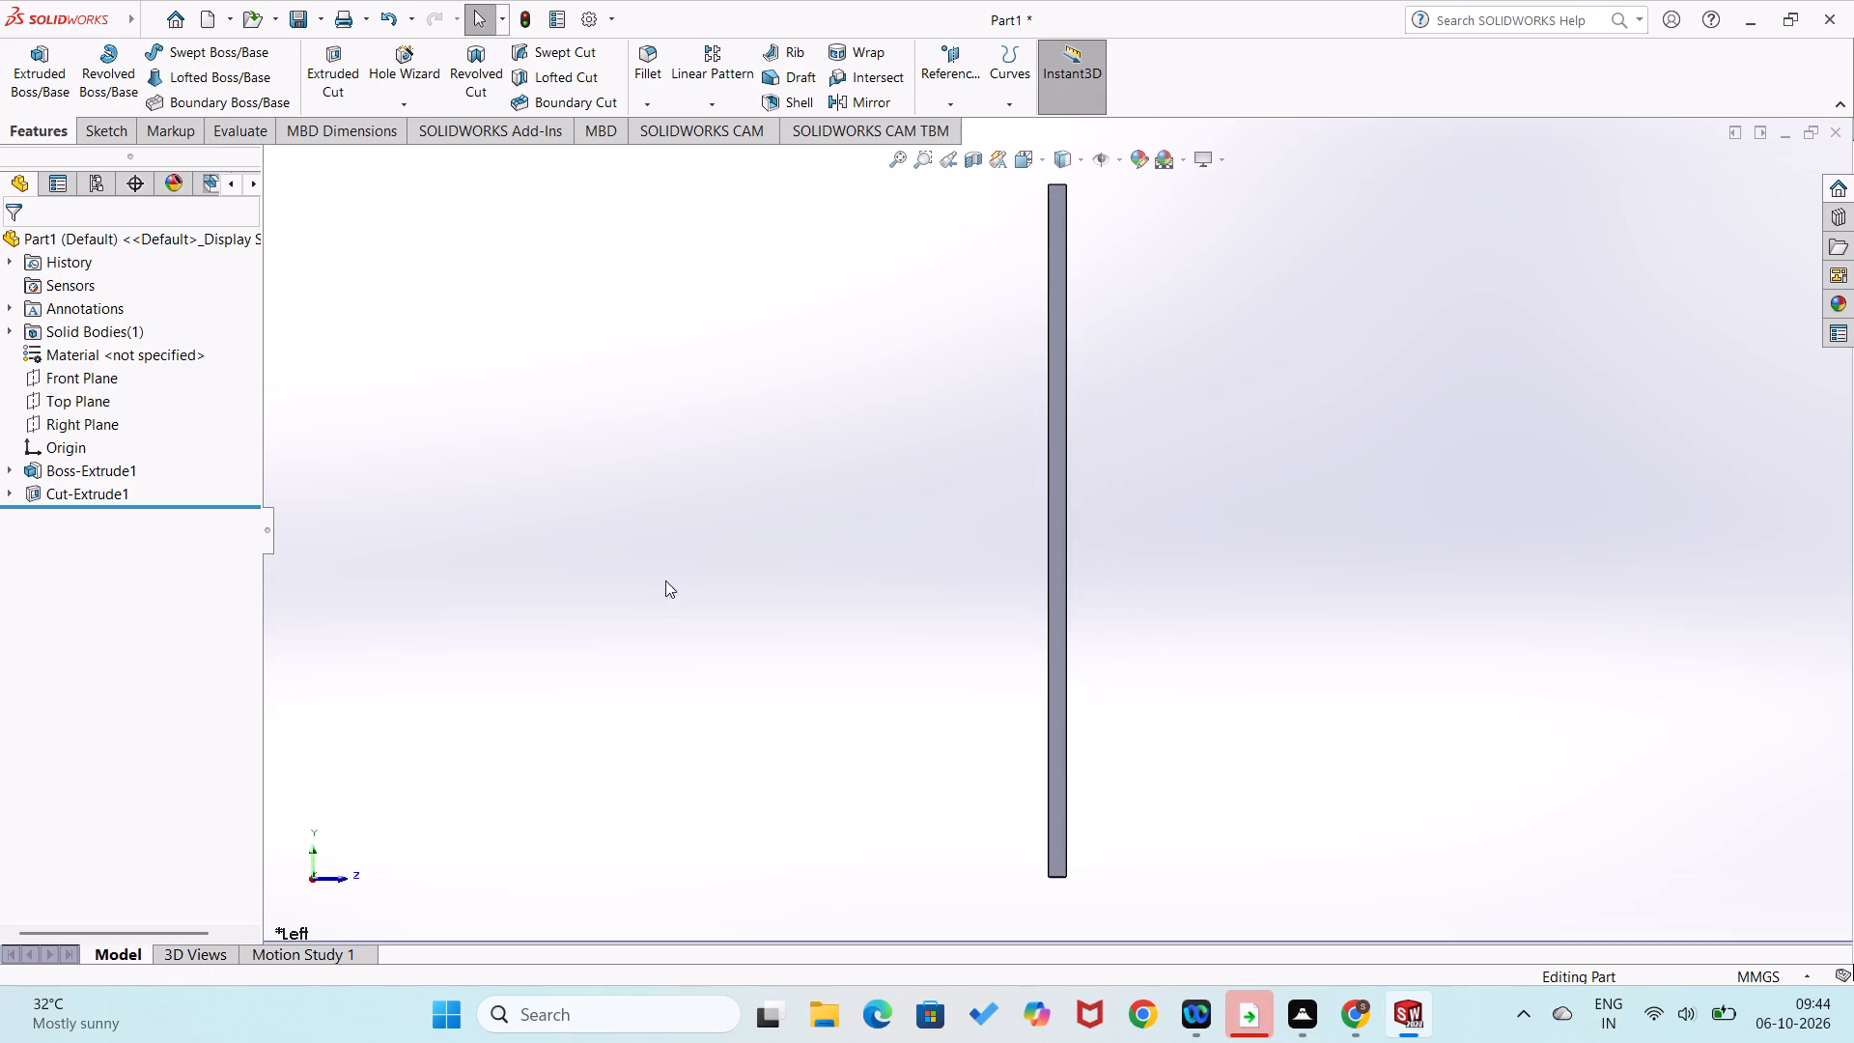
middle_drag(808, 637, 992, 664)
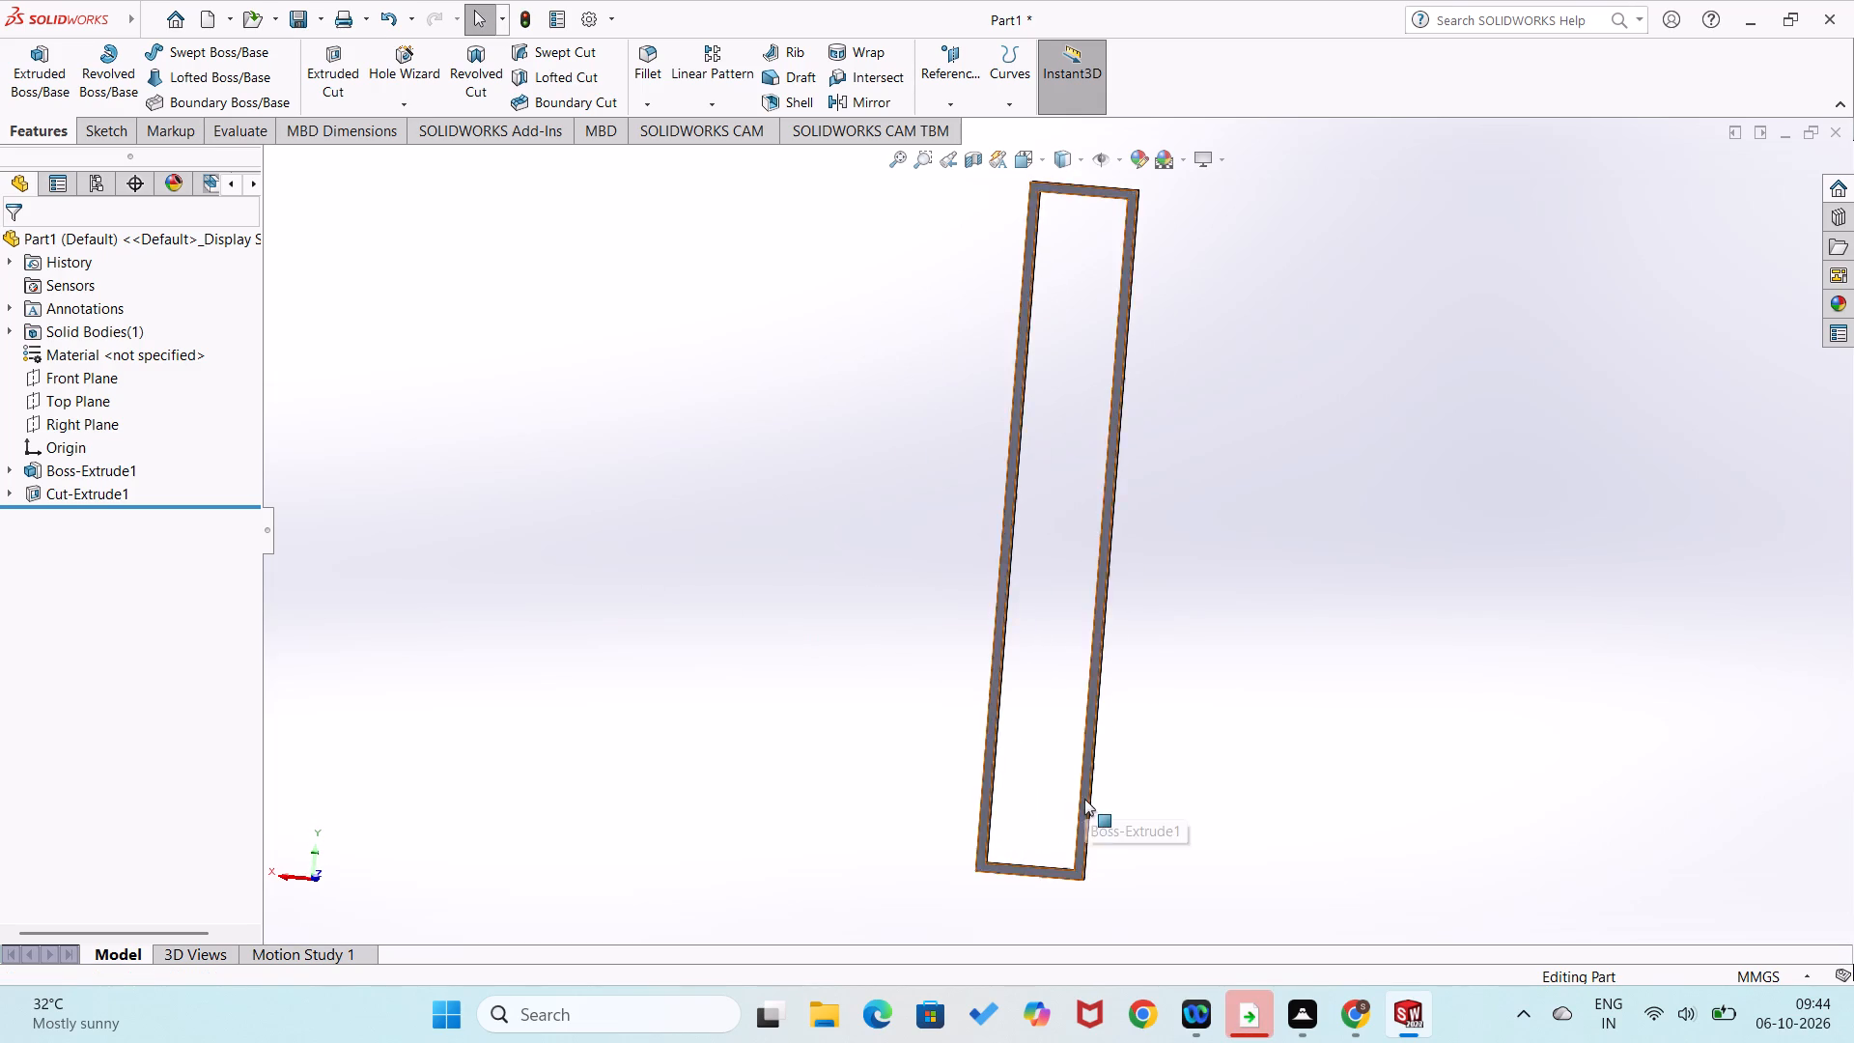
scroll(1079, 799, down, 6)
right_click(1177, 781)
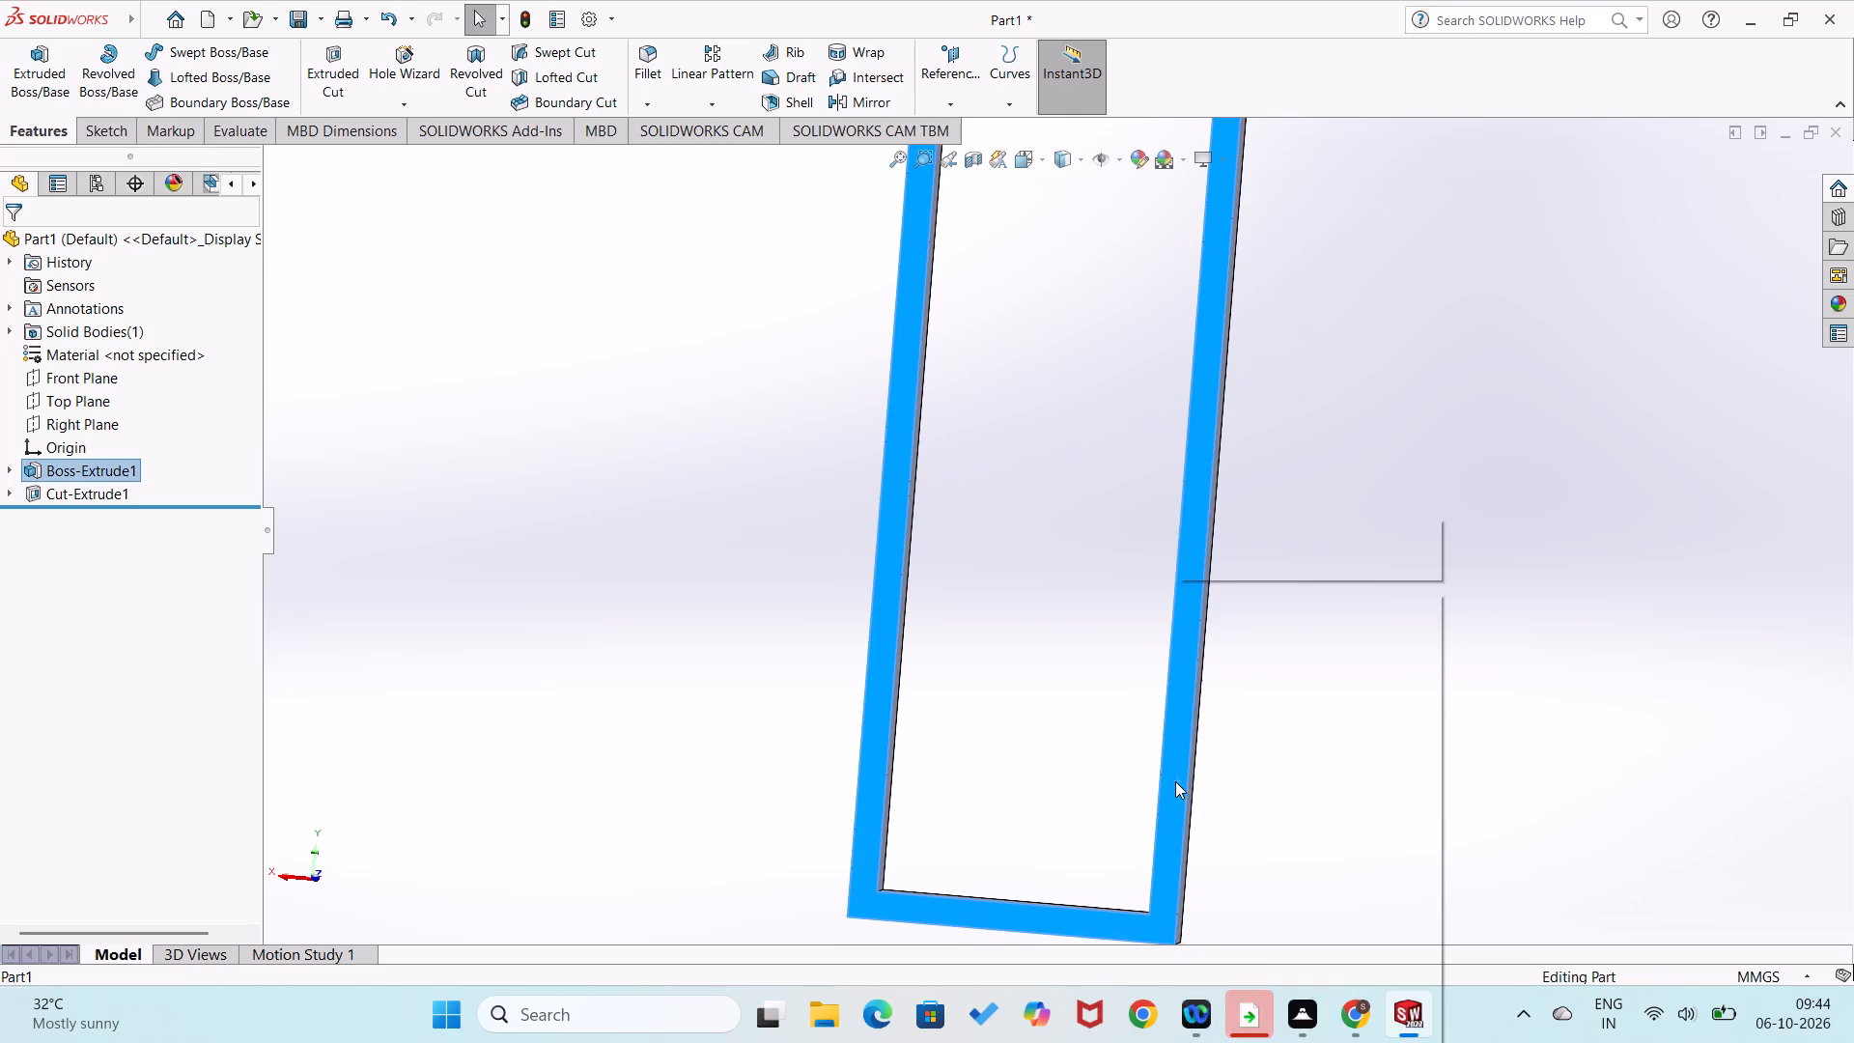
click(1222, 557)
click(643, 598)
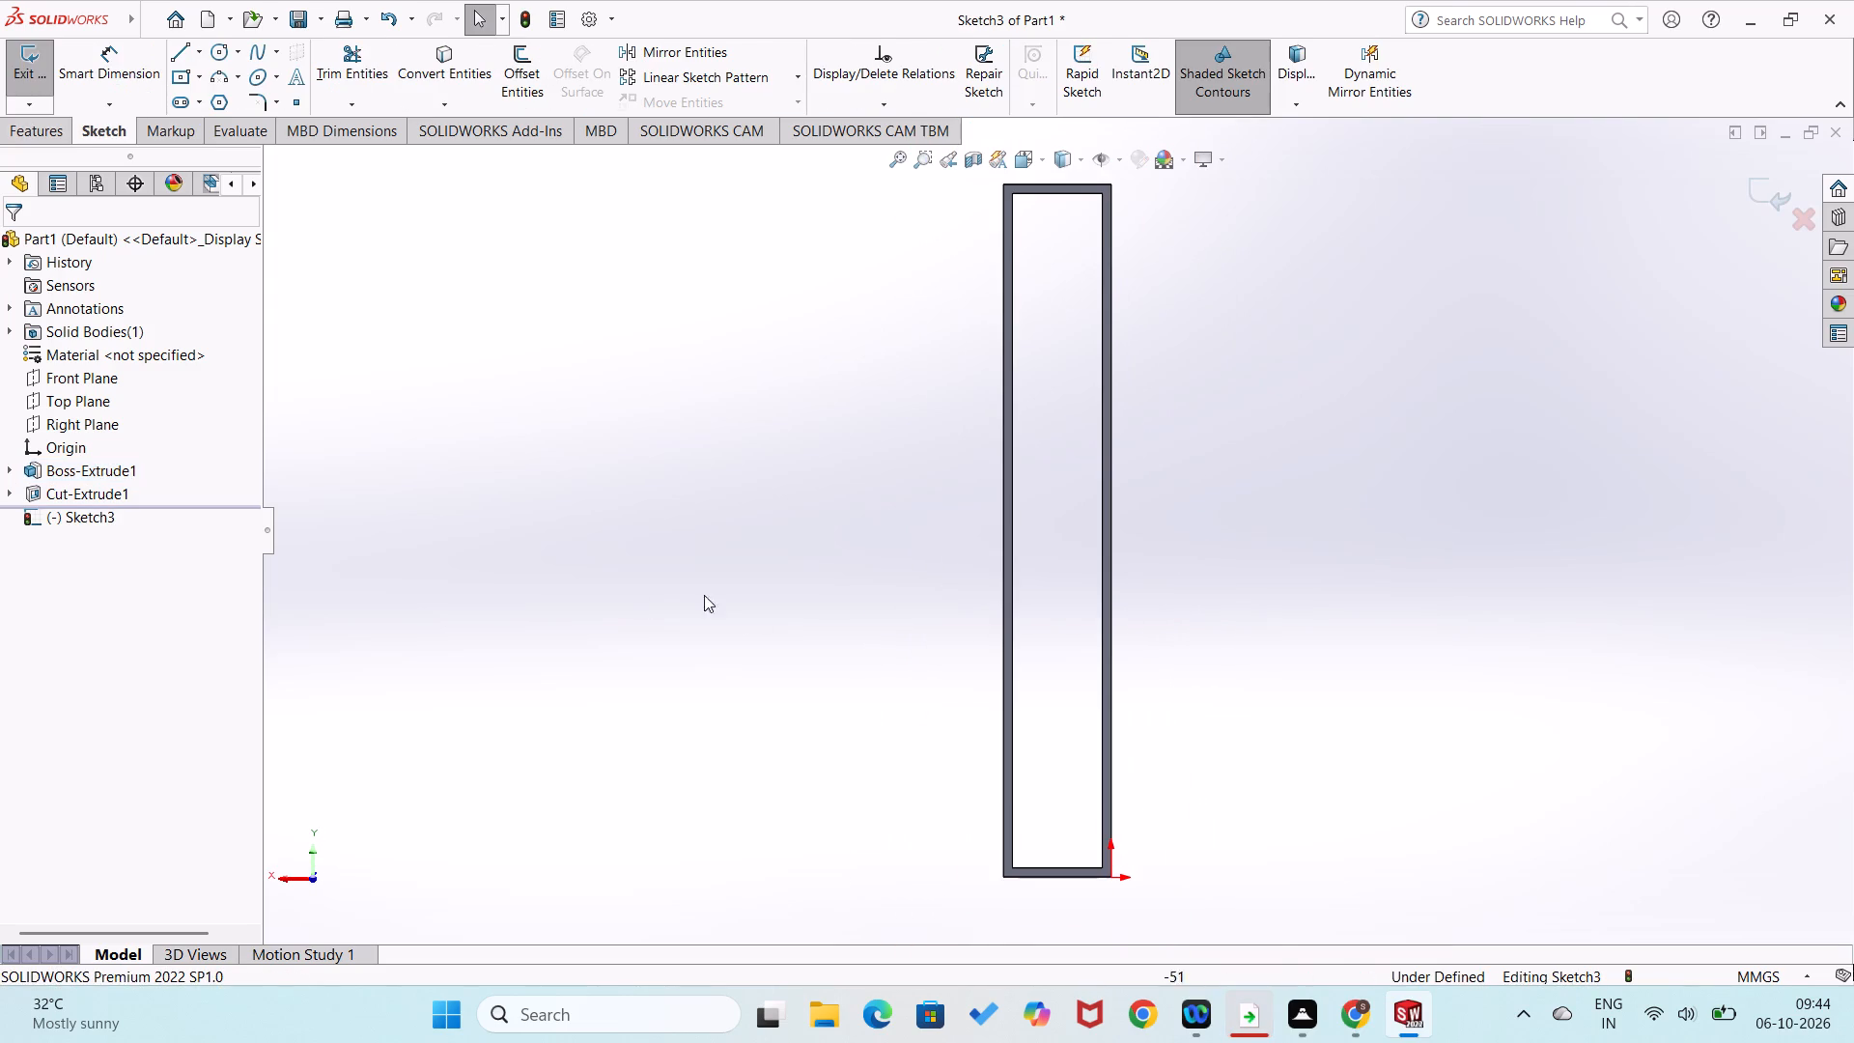
Sketch a horizontal line about 88 mm long from the origin at the frame's bottom corner, extending away from the frame.
right_drag(879, 578, 702, 675)
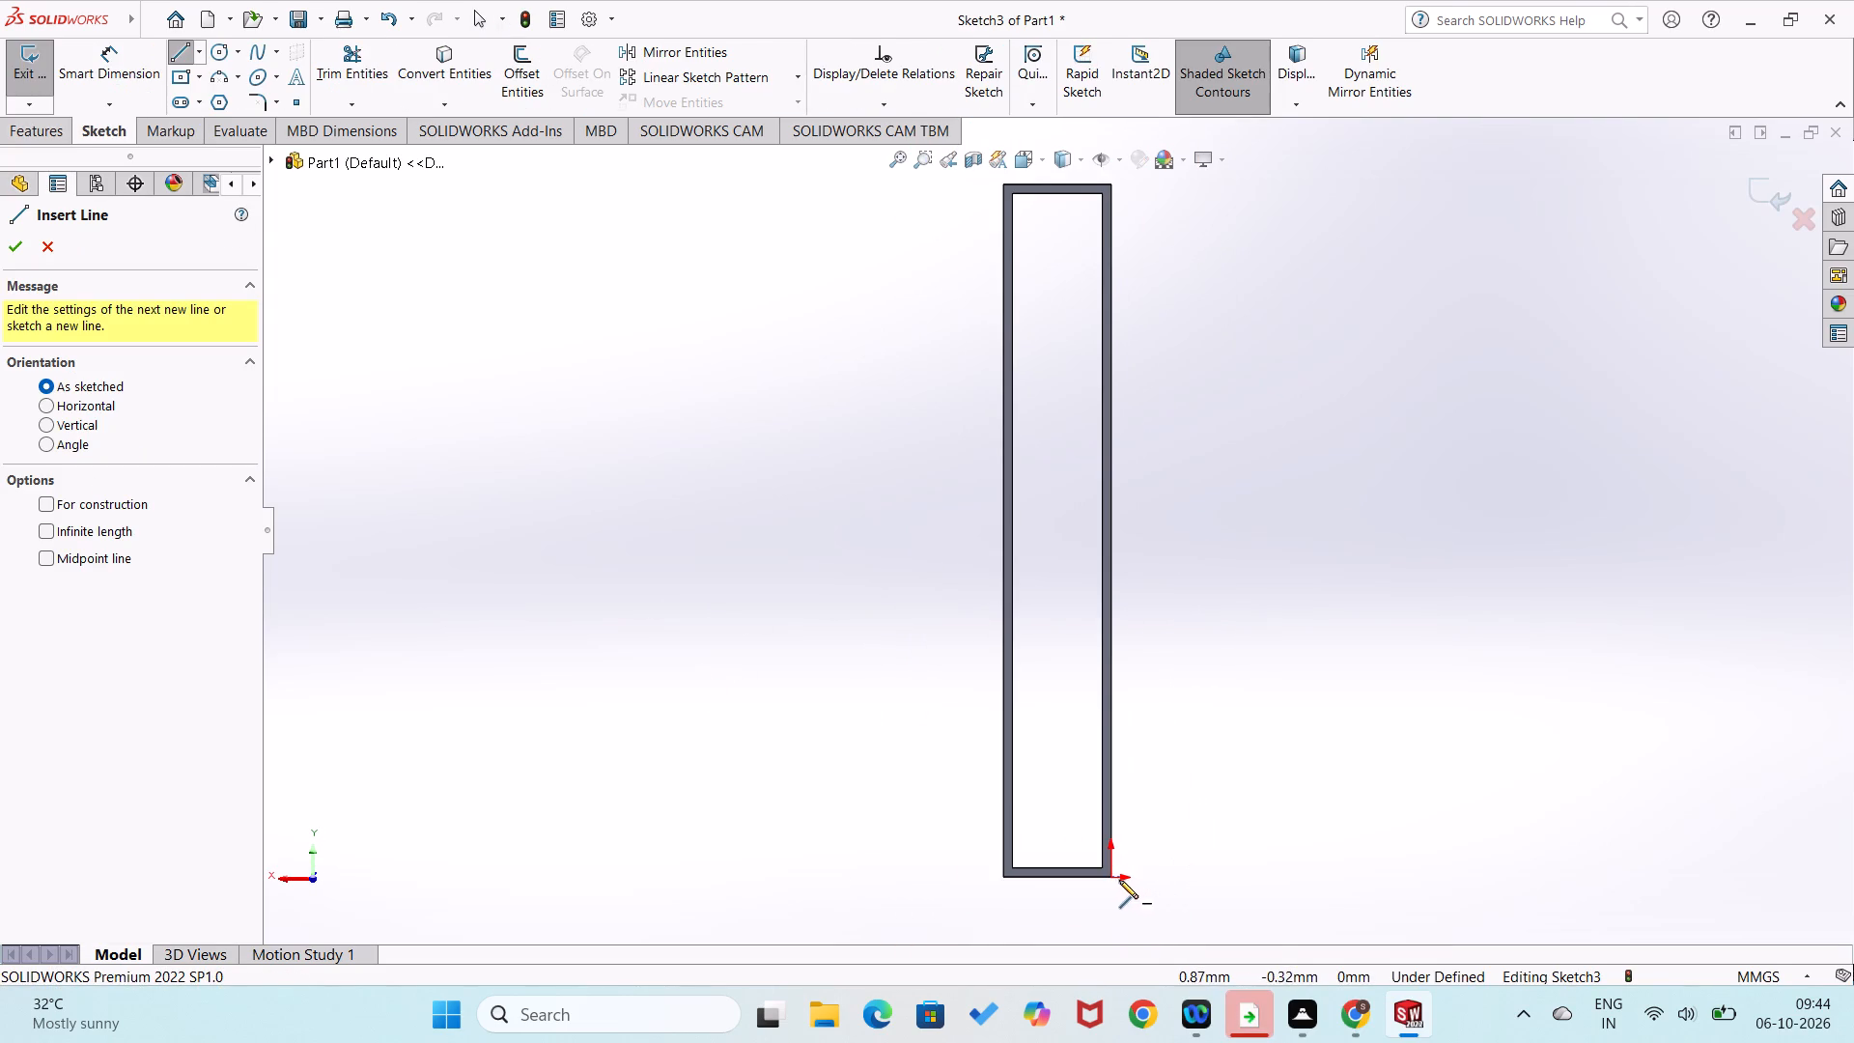
click(1110, 878)
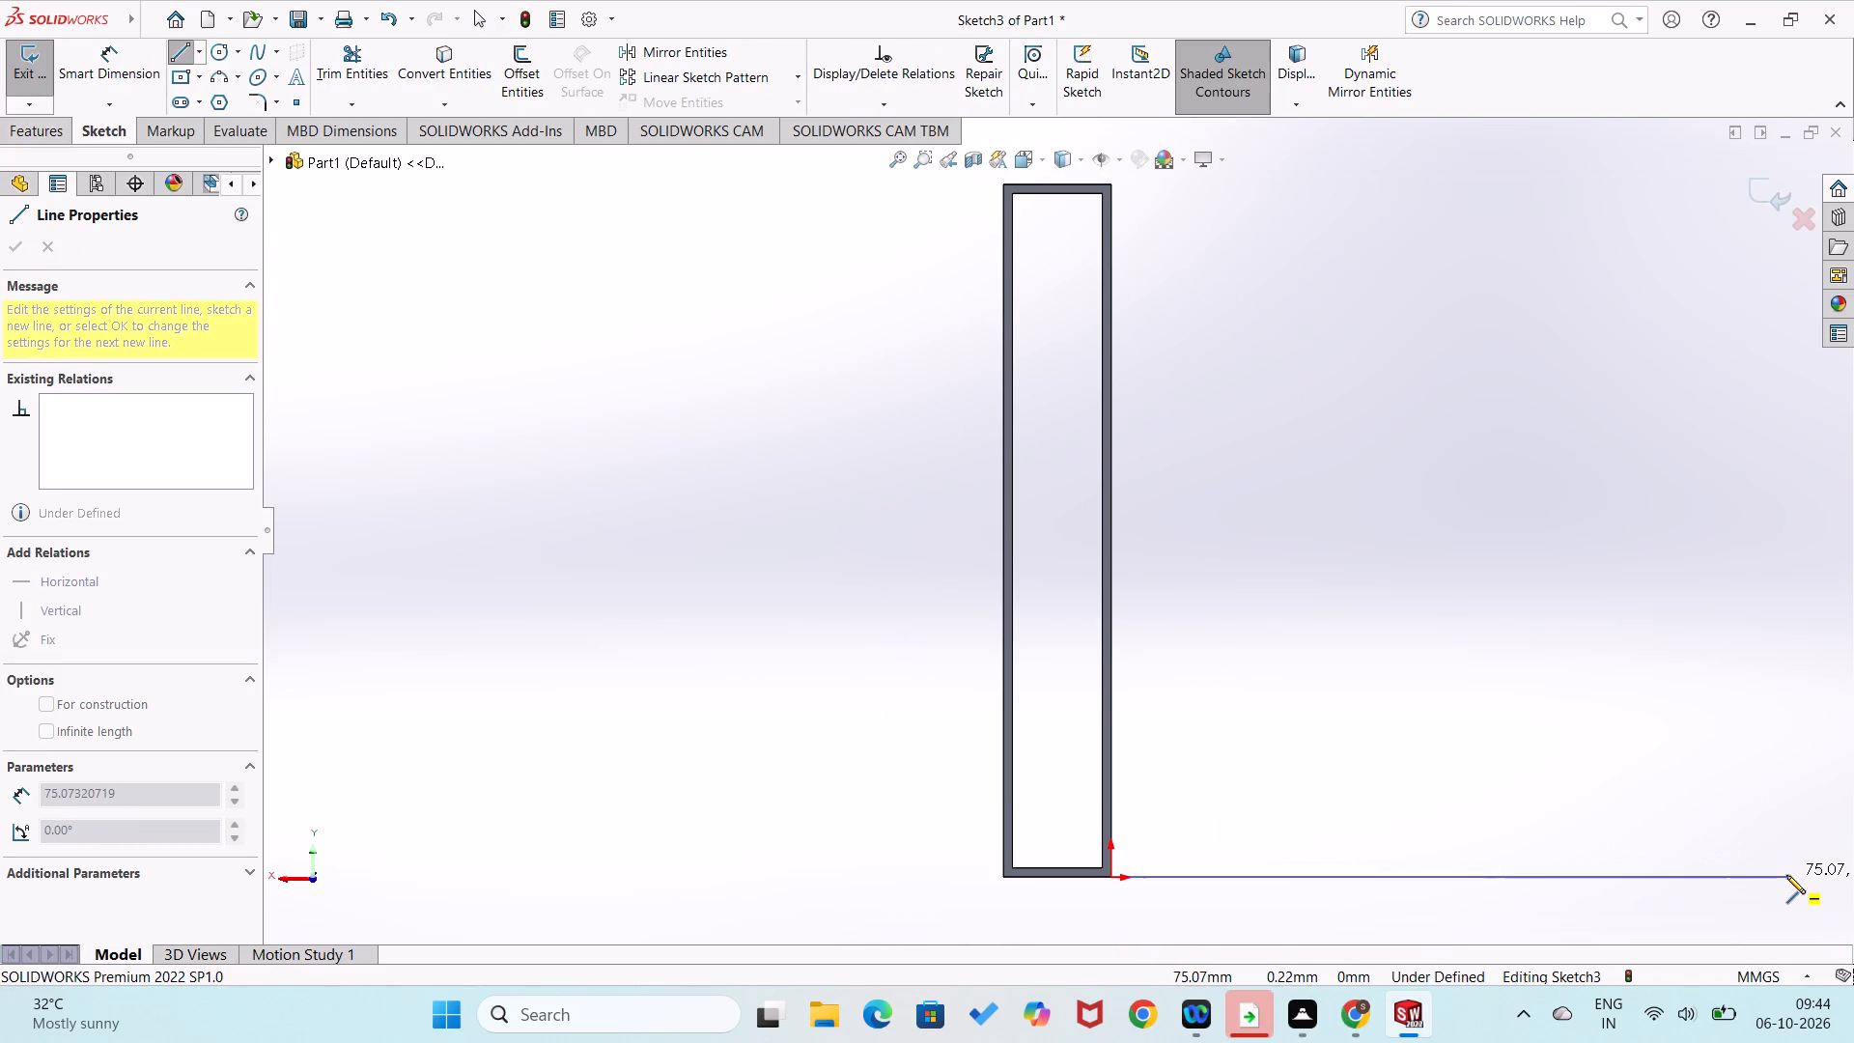
scroll(1783, 877, up, 3)
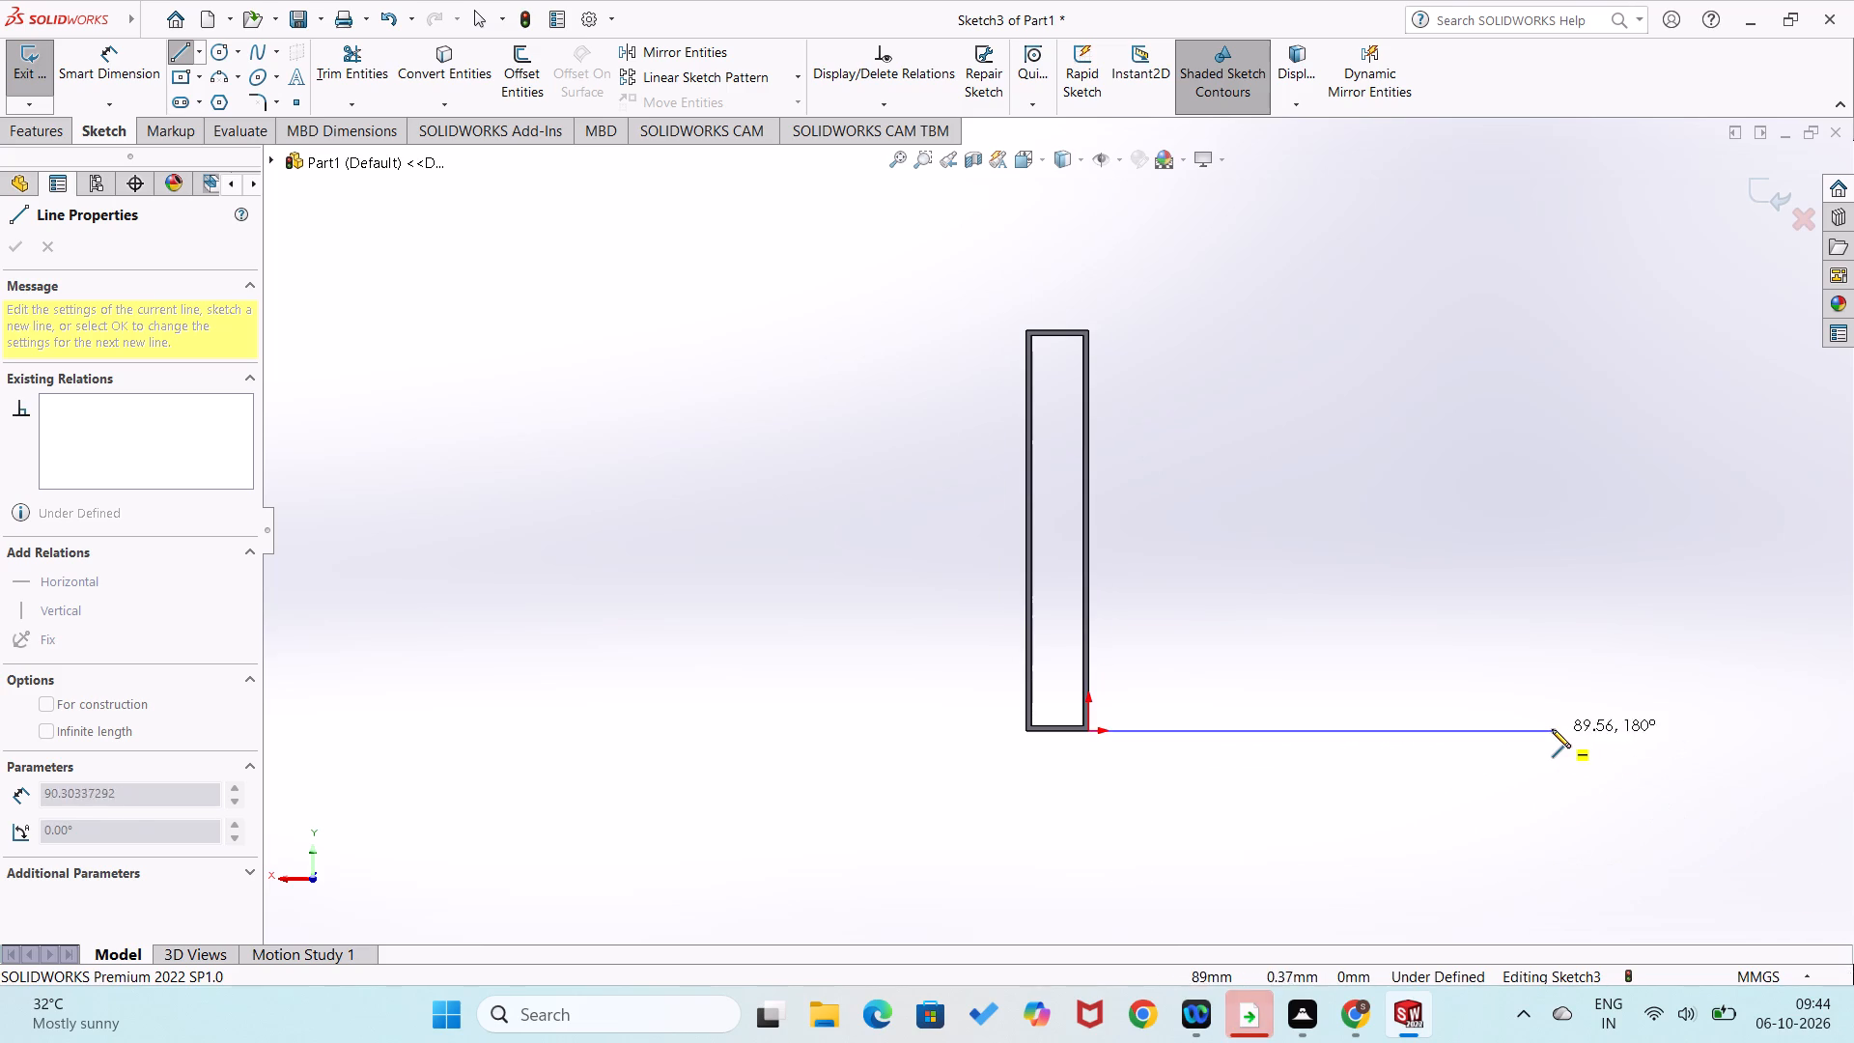
click(1545, 728)
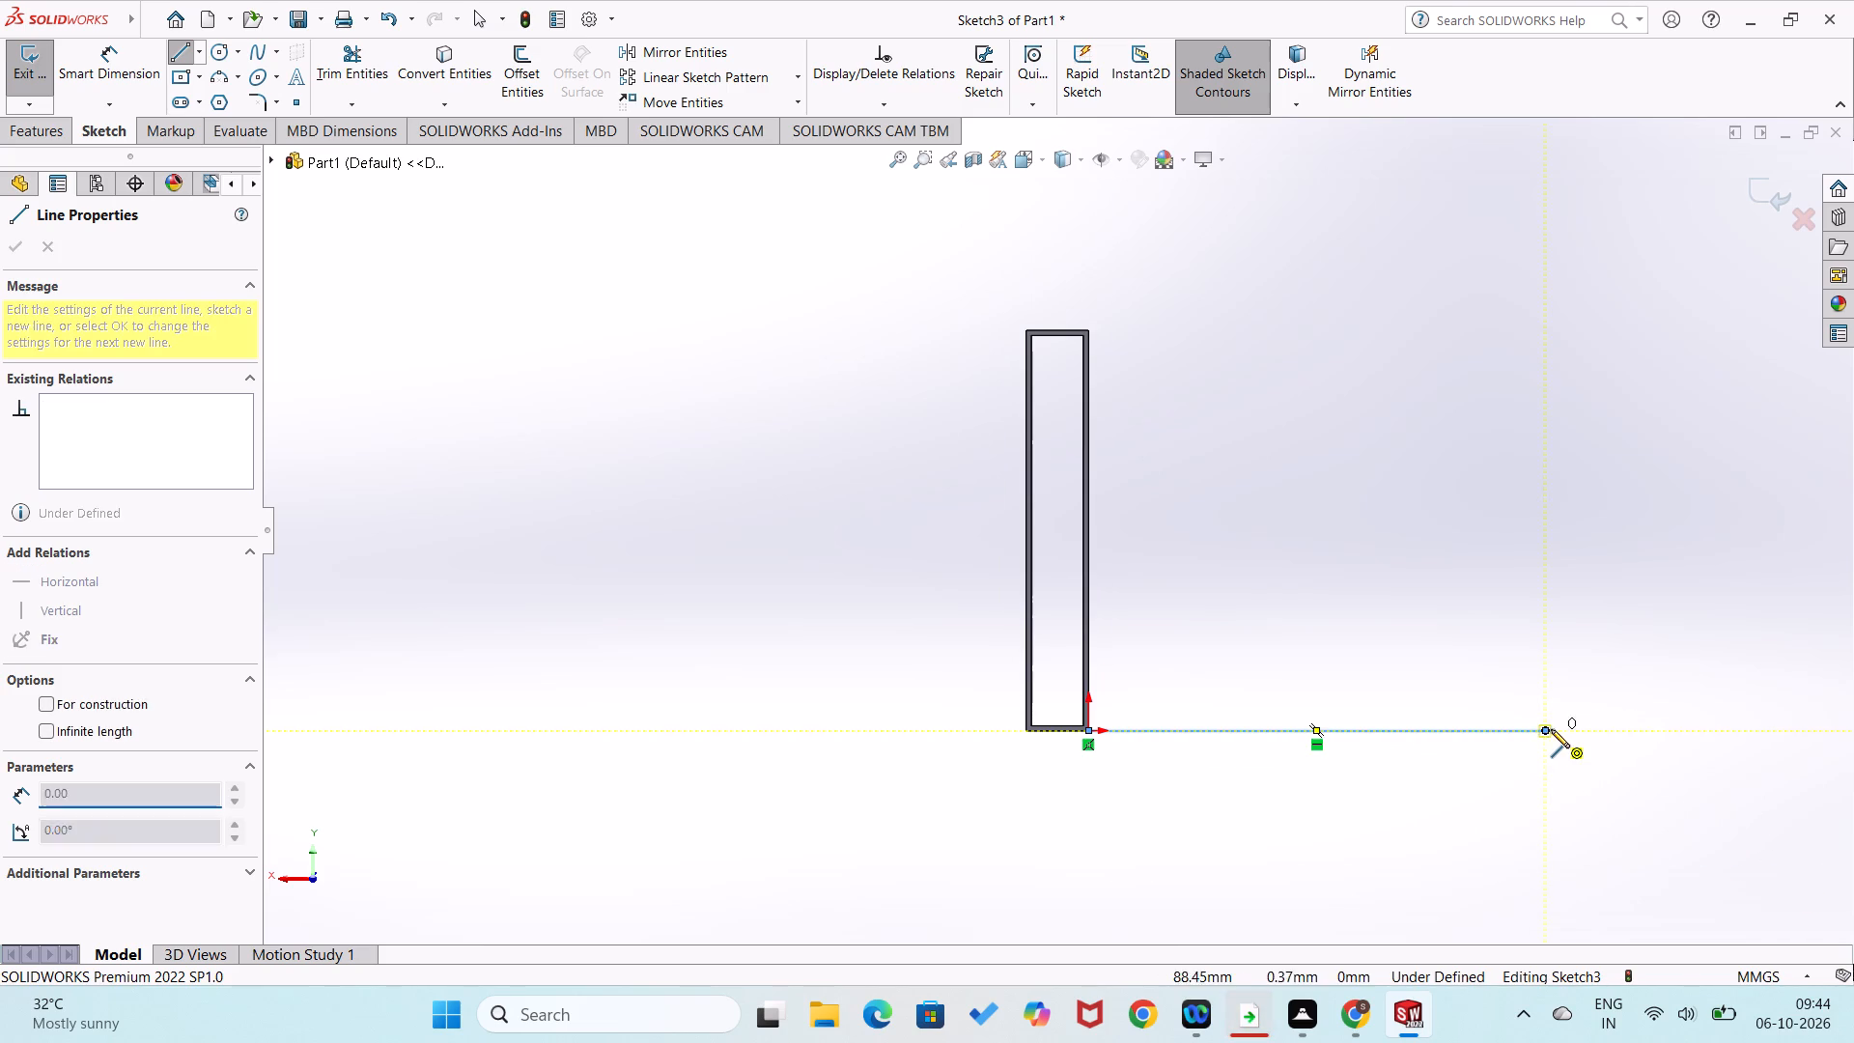
Sketch a corner rectangle about 21 mm wide and 80 mm high, rising from the free end of the horizontal line.
right_drag(1594, 748, 1516, 838)
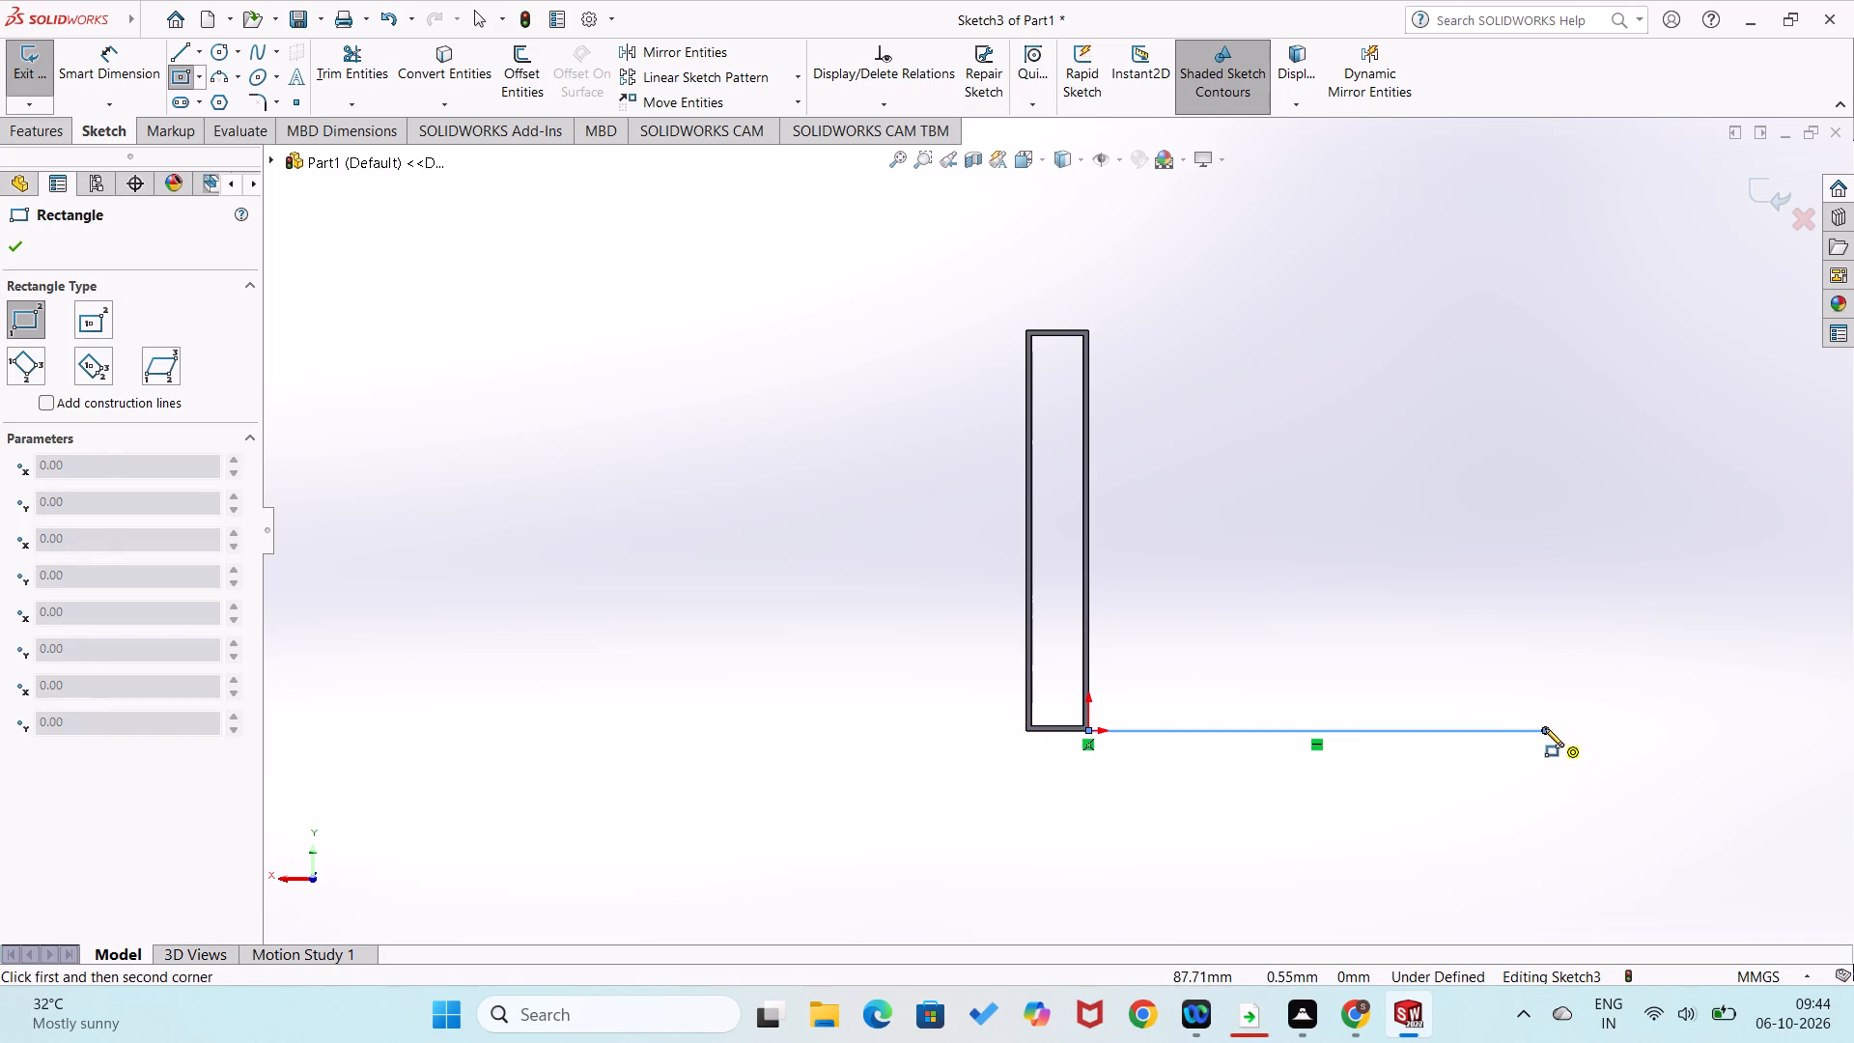
click(1545, 728)
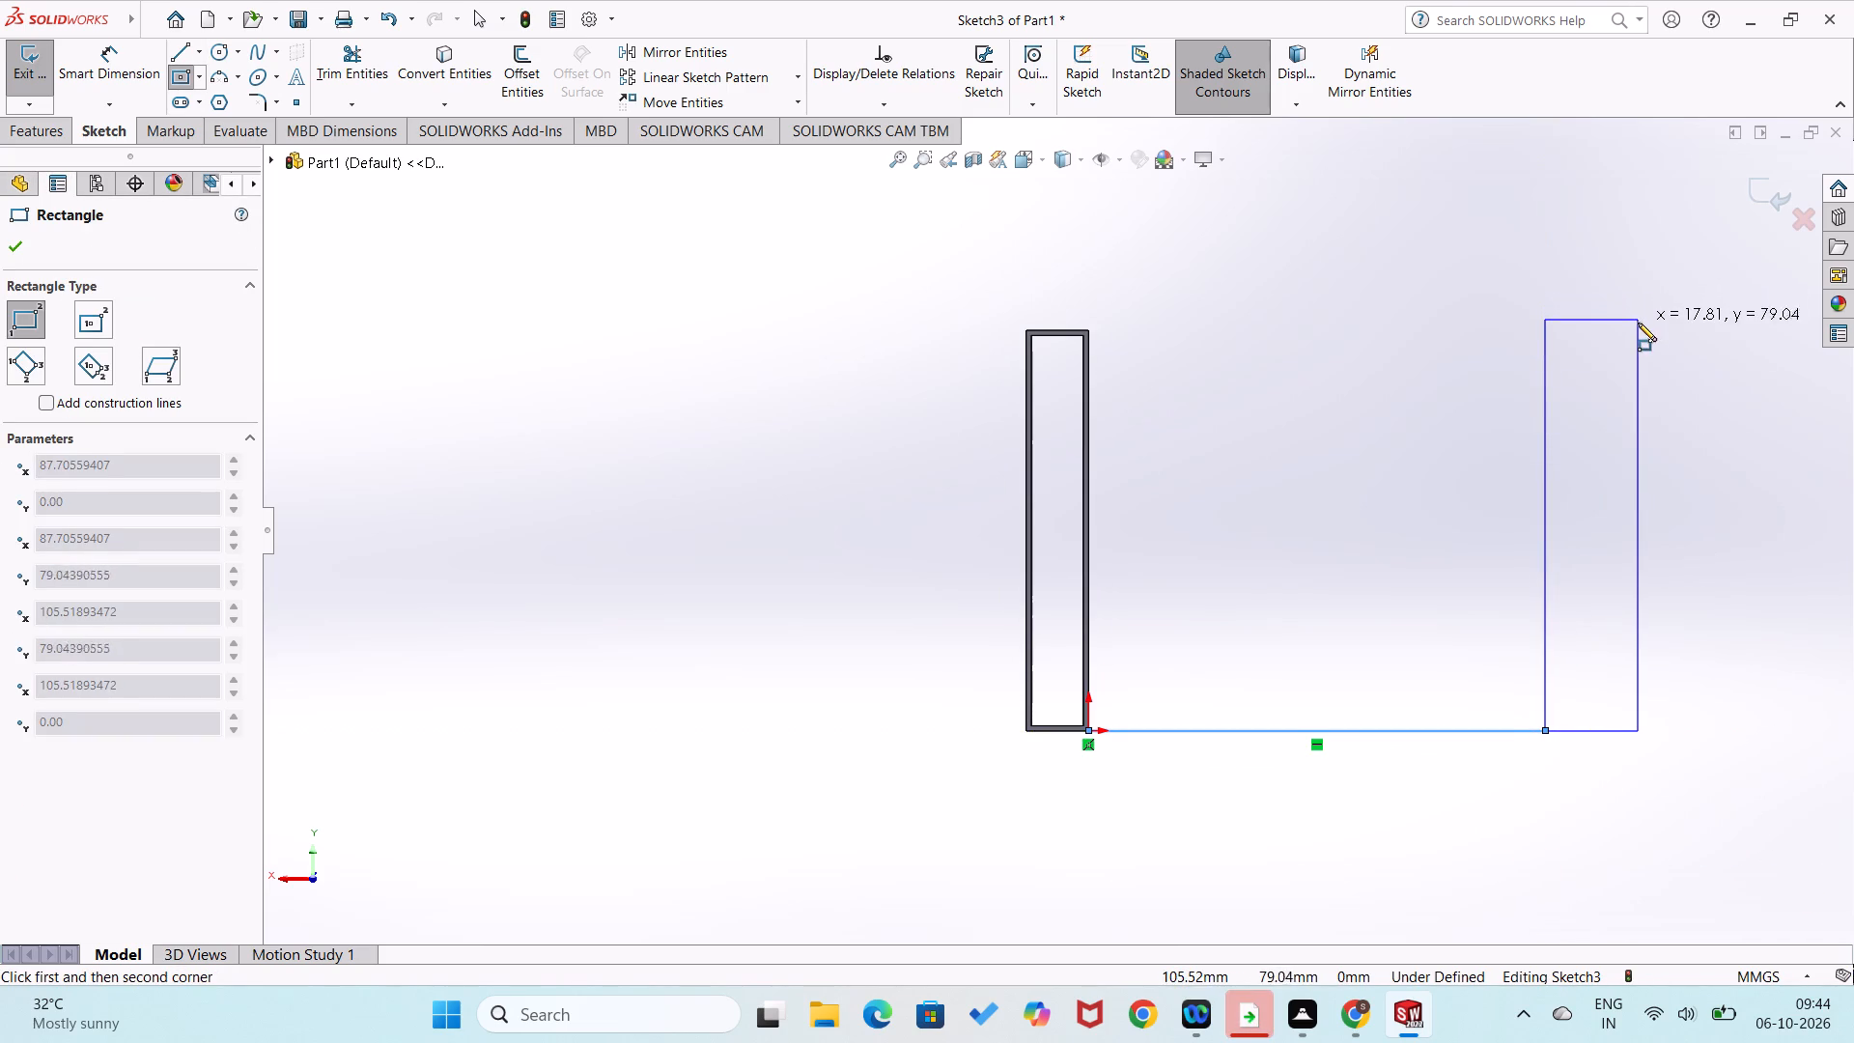
click(1653, 315)
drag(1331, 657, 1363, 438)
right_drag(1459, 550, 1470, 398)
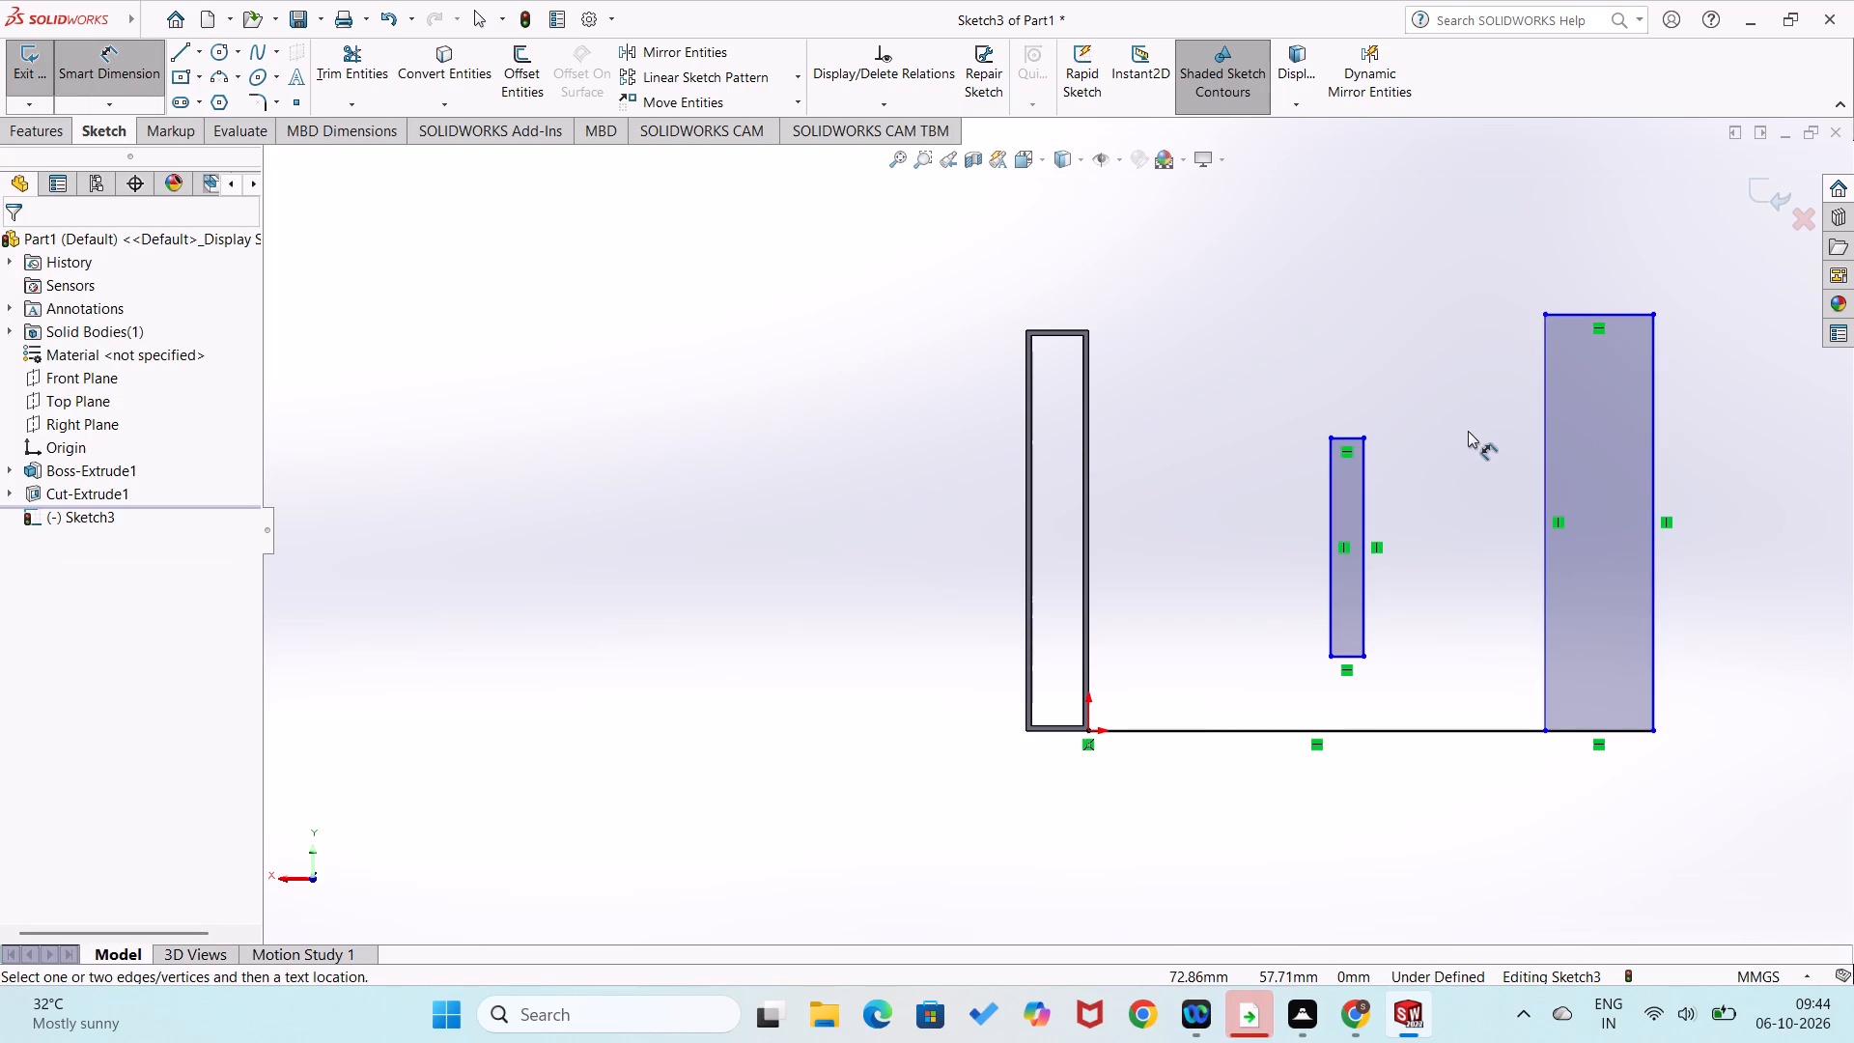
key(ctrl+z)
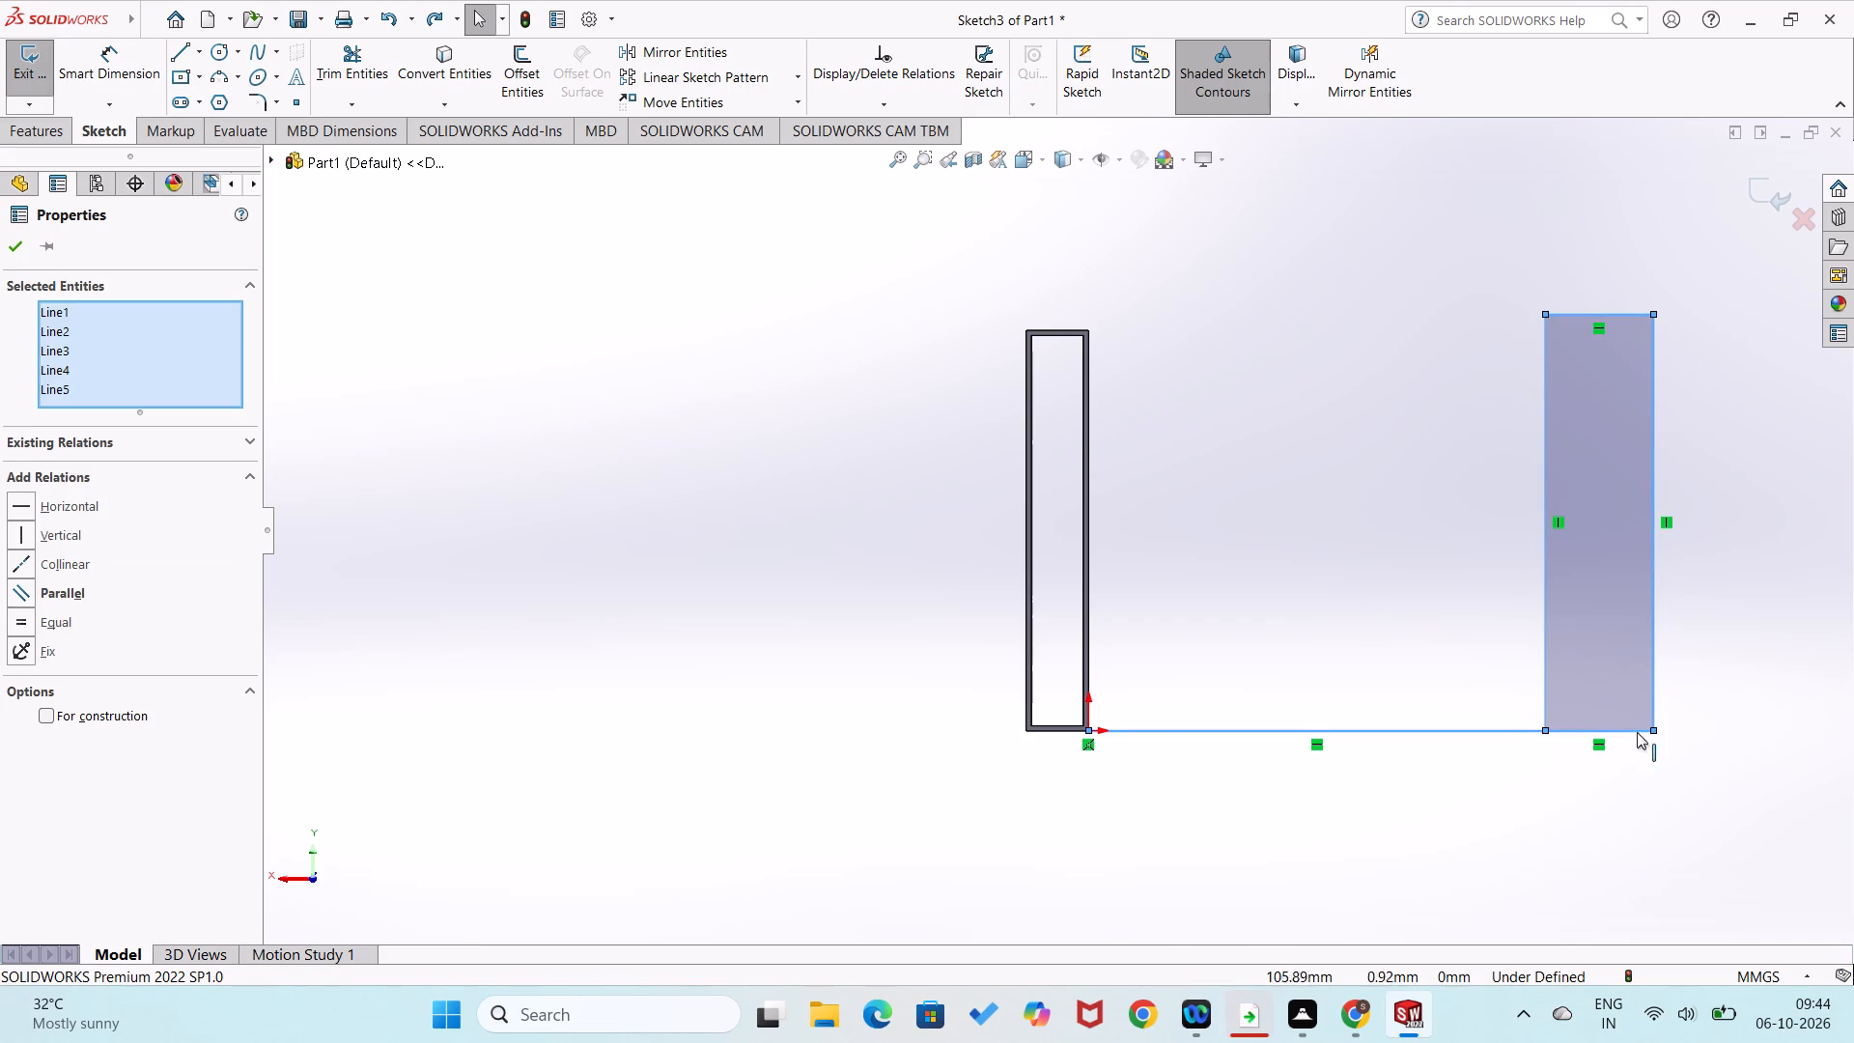
Dimension the new rectangle's bottom side to a width of 12 mm.
right_drag(1582, 783, 1594, 584)
click(1633, 733)
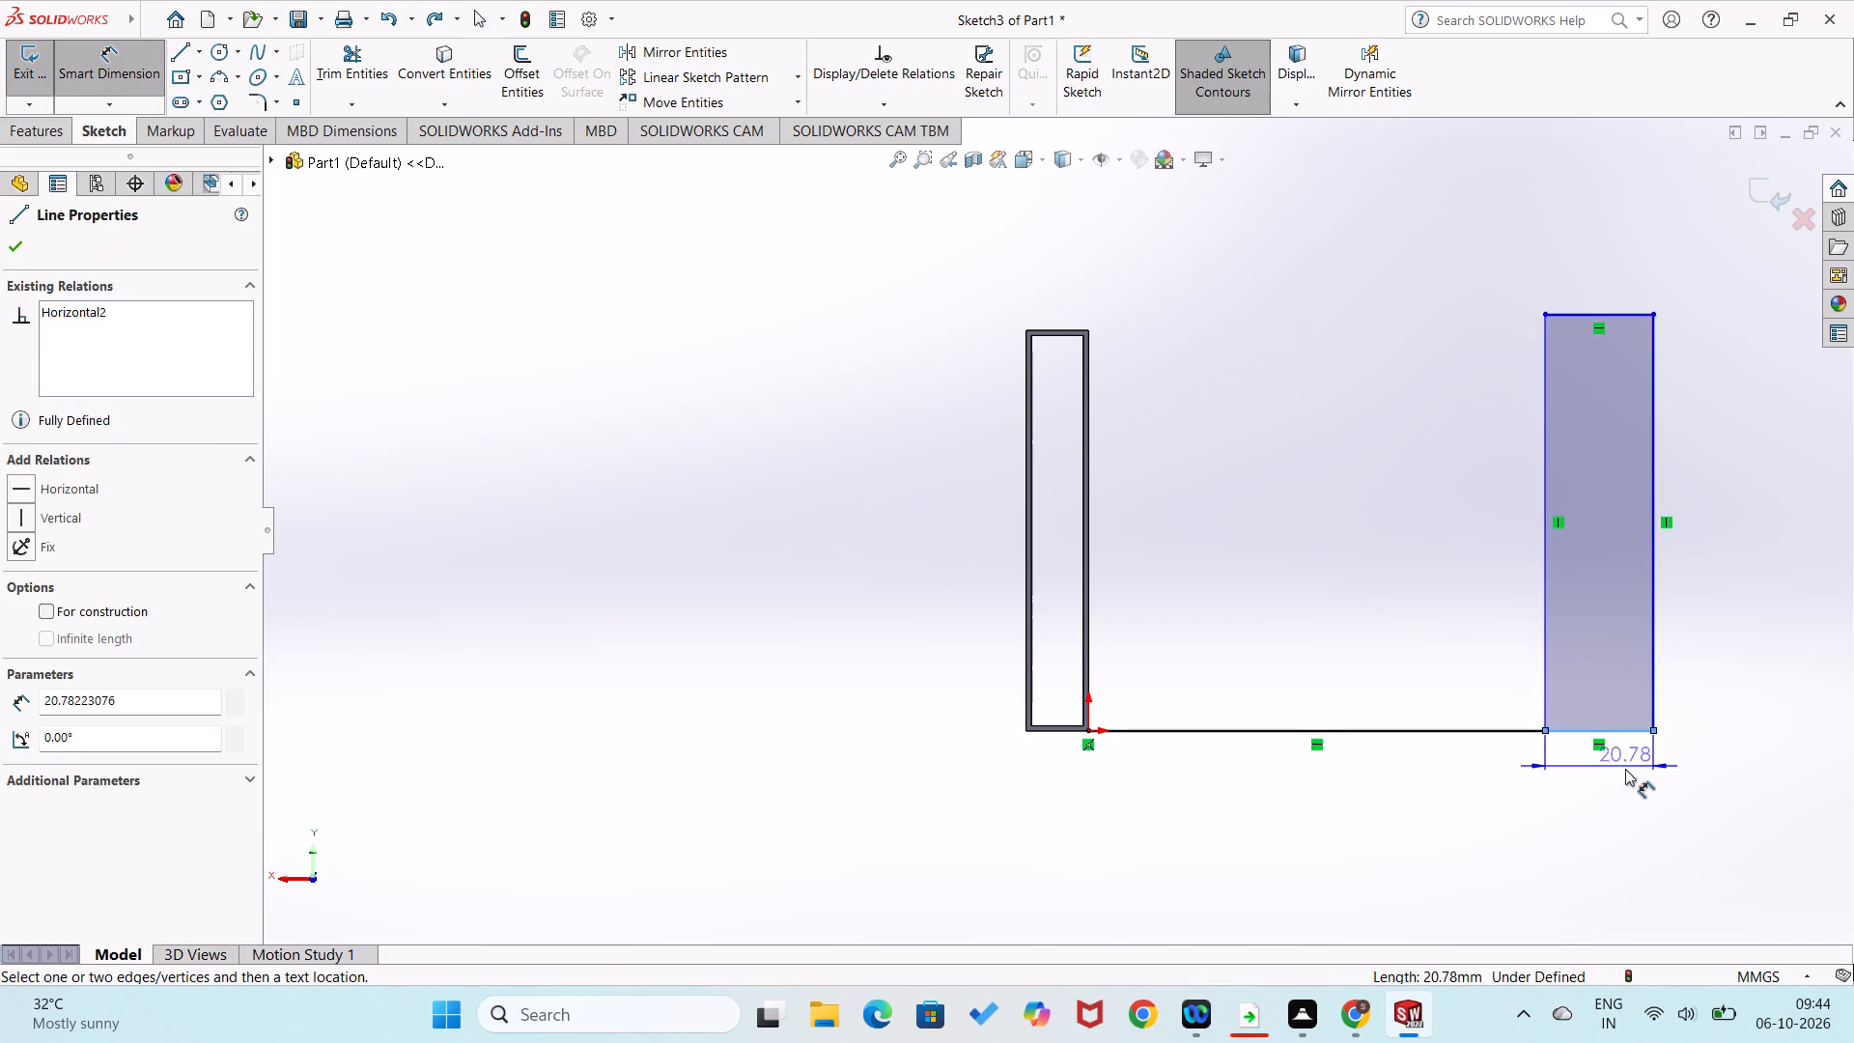
click(1625, 769)
text(12)
key(Return)
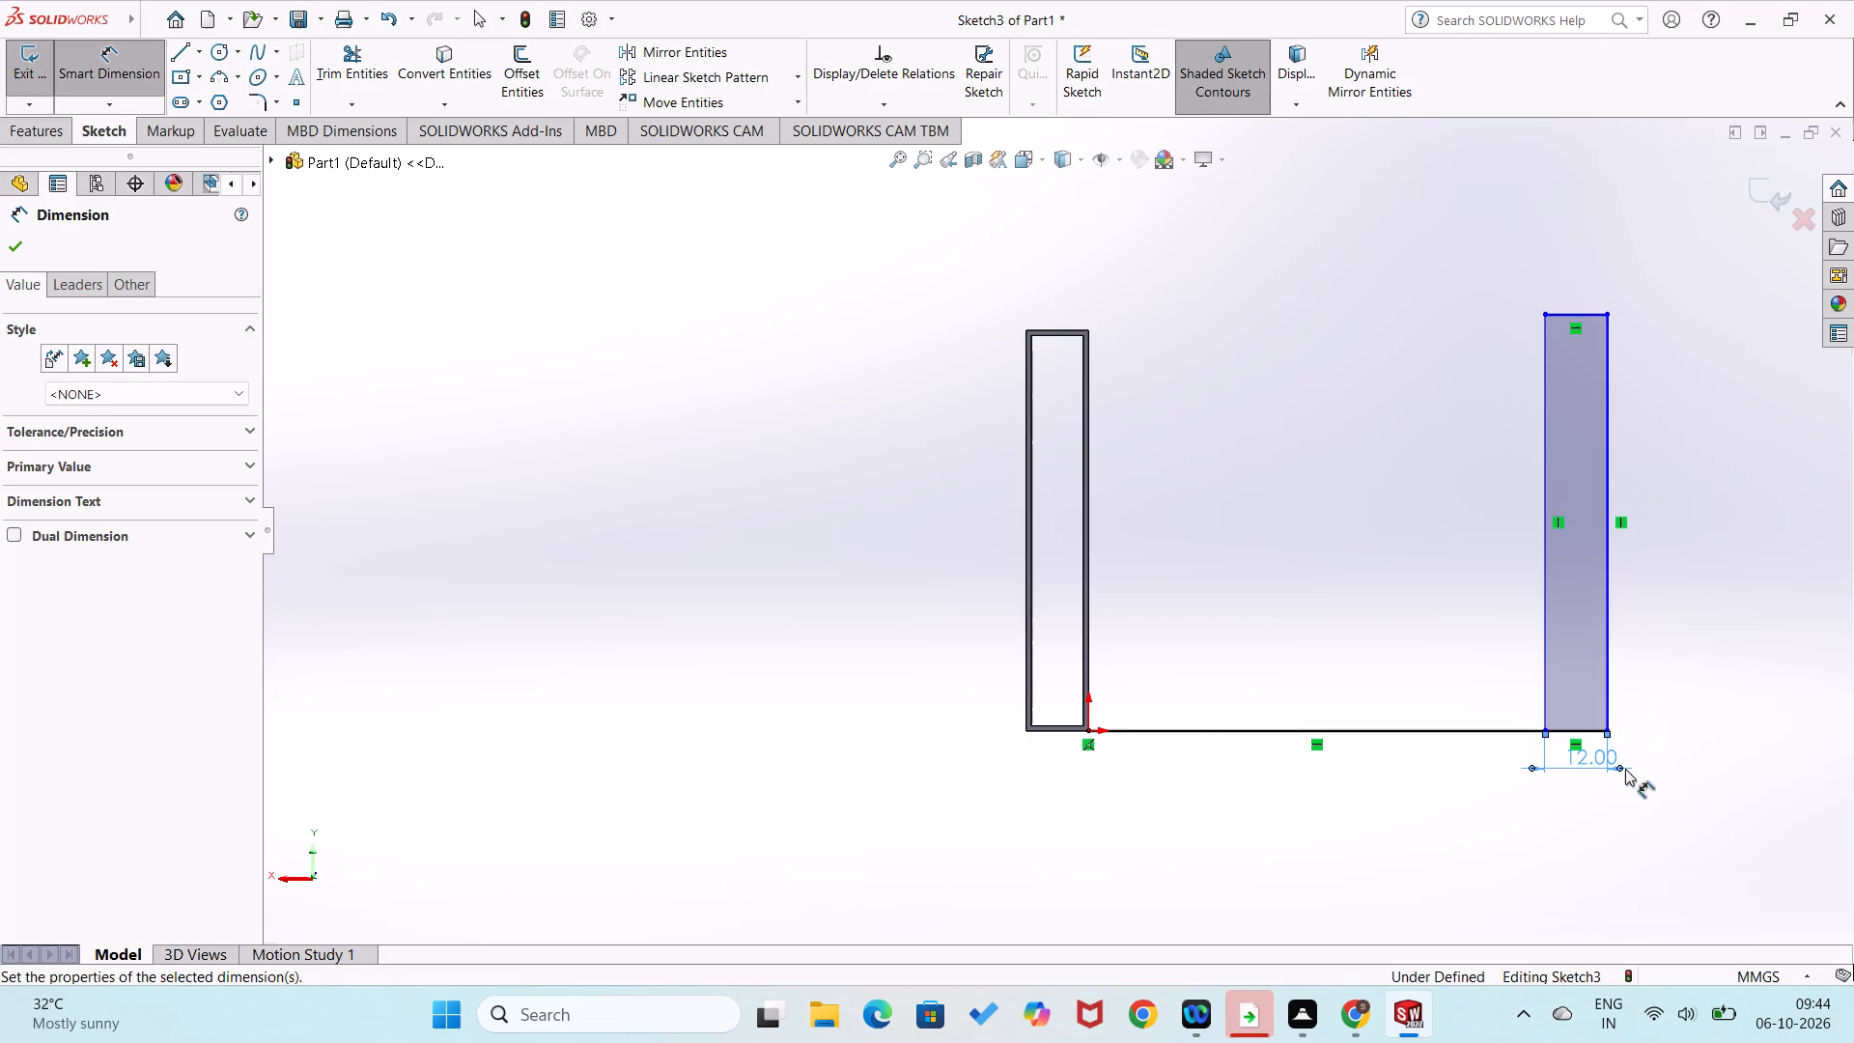
Dimension the new rectangle's outer vertical side to a height of 77 mm.
click(1609, 696)
click(1673, 678)
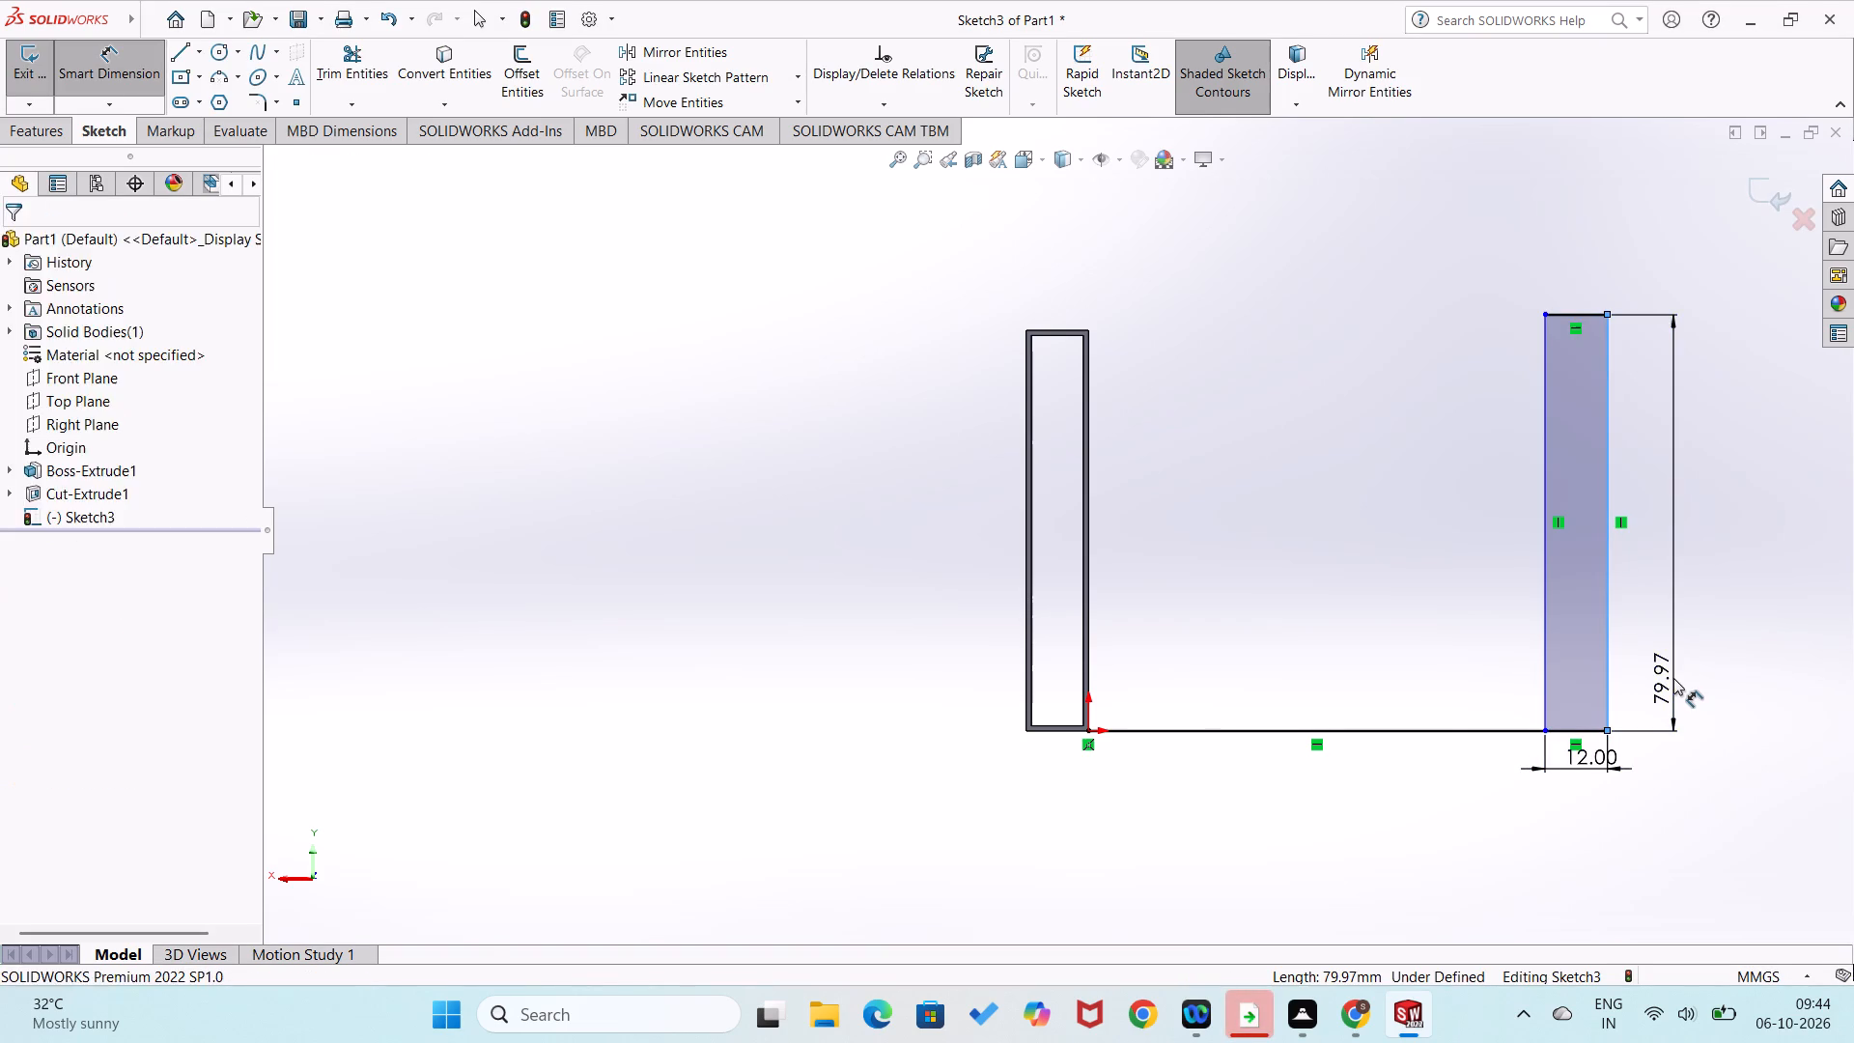
key(7)
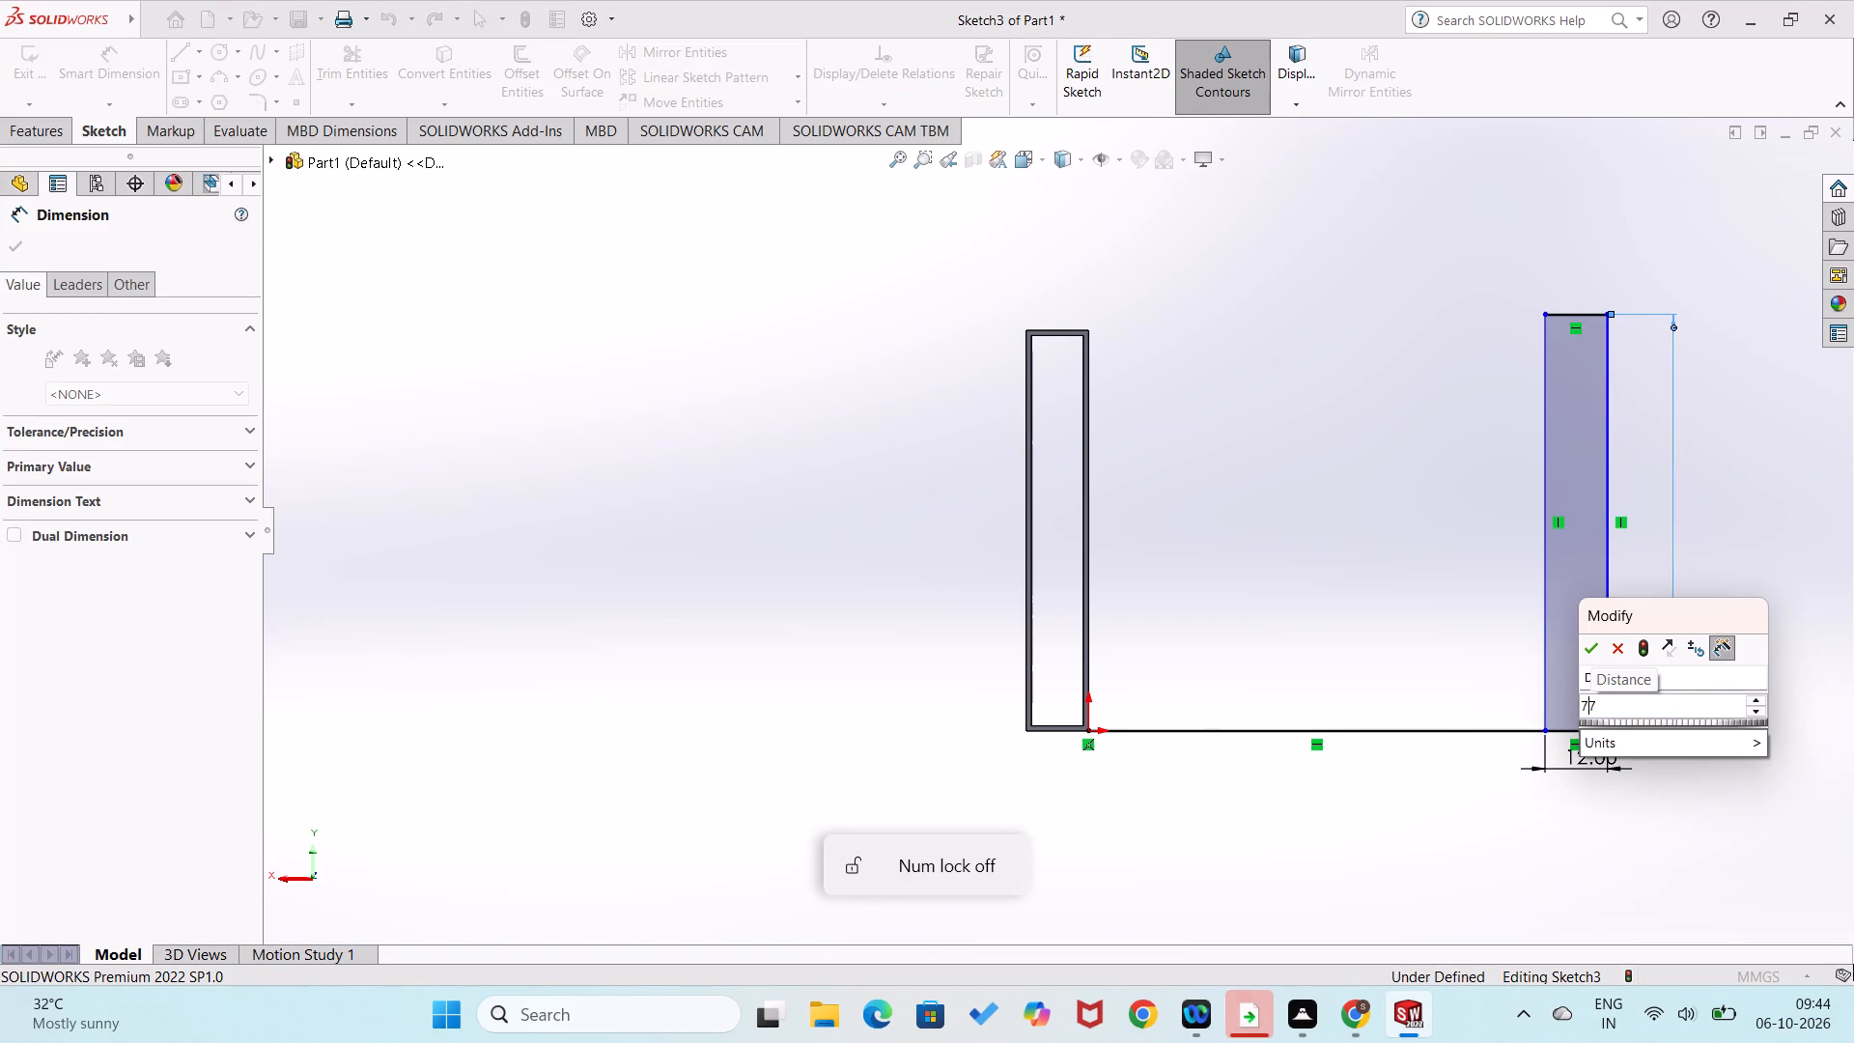
key(Return)
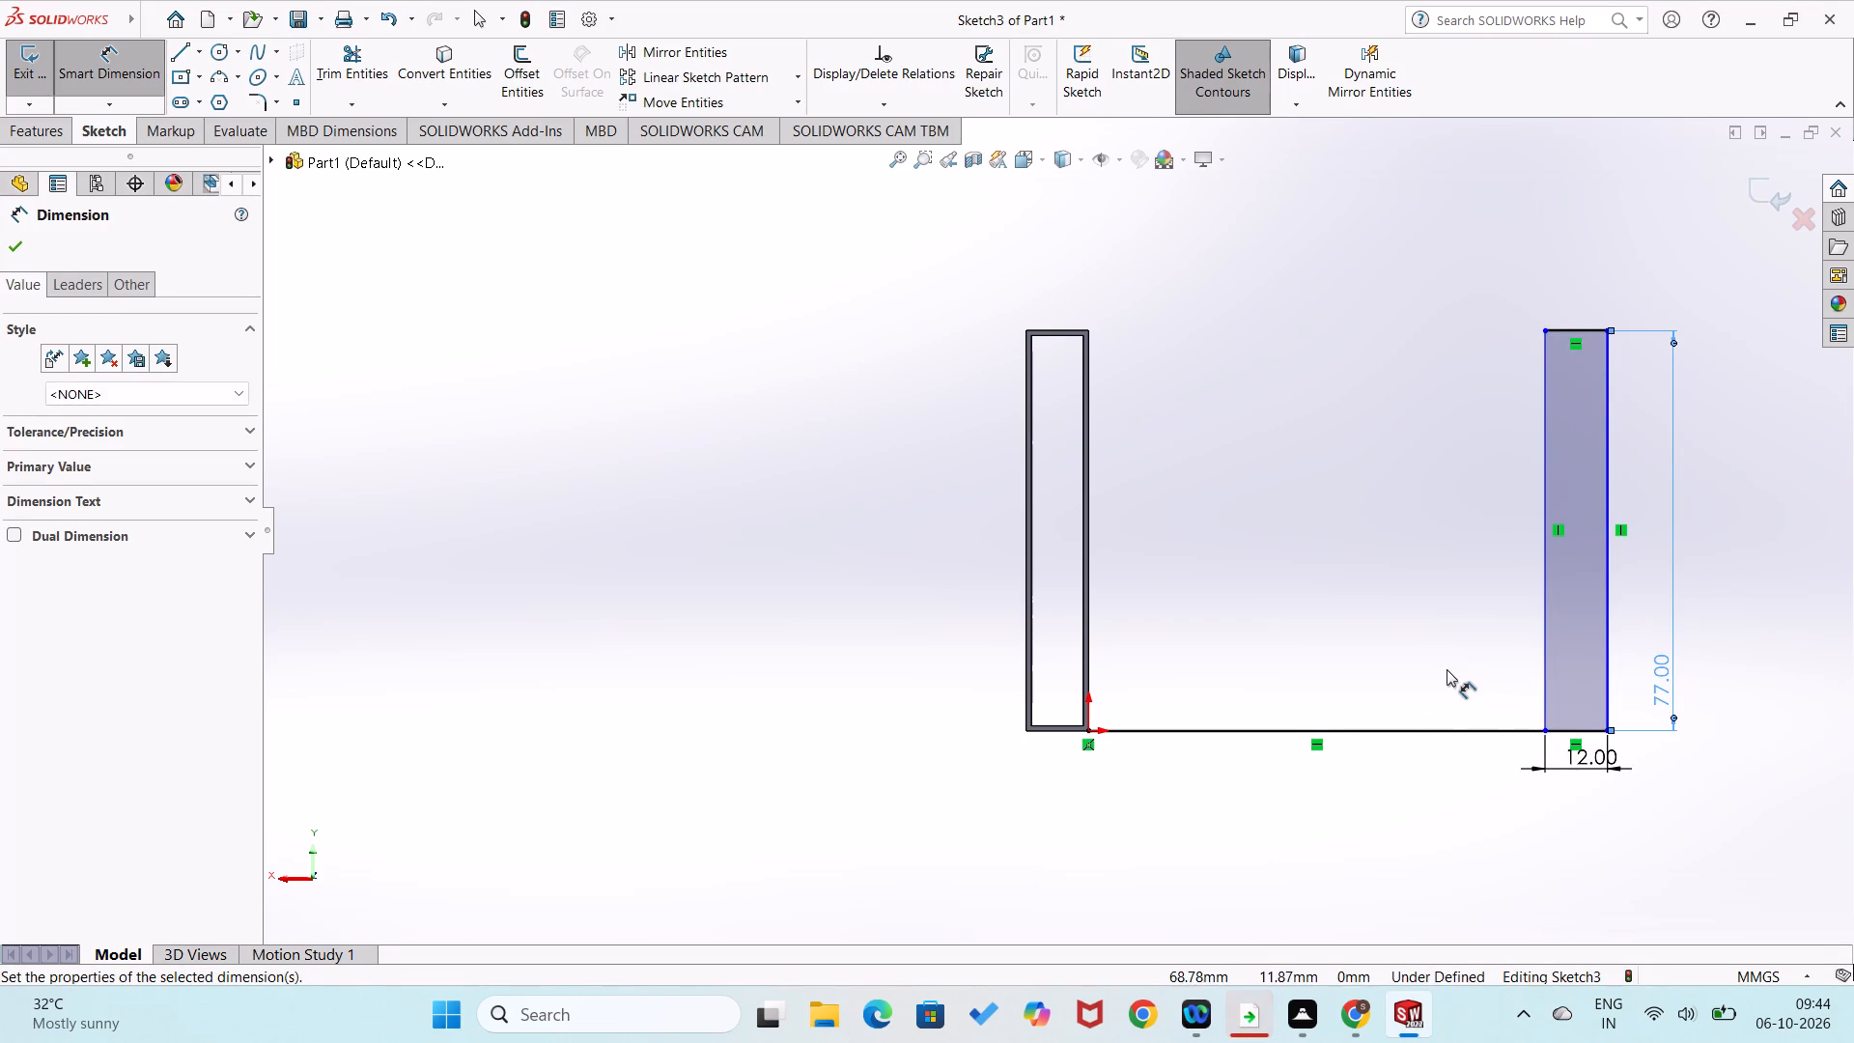
click(1447, 669)
Dimension the horizontal line between the frame and the new rectangle to 77 mm.
click(1473, 727)
click(1450, 762)
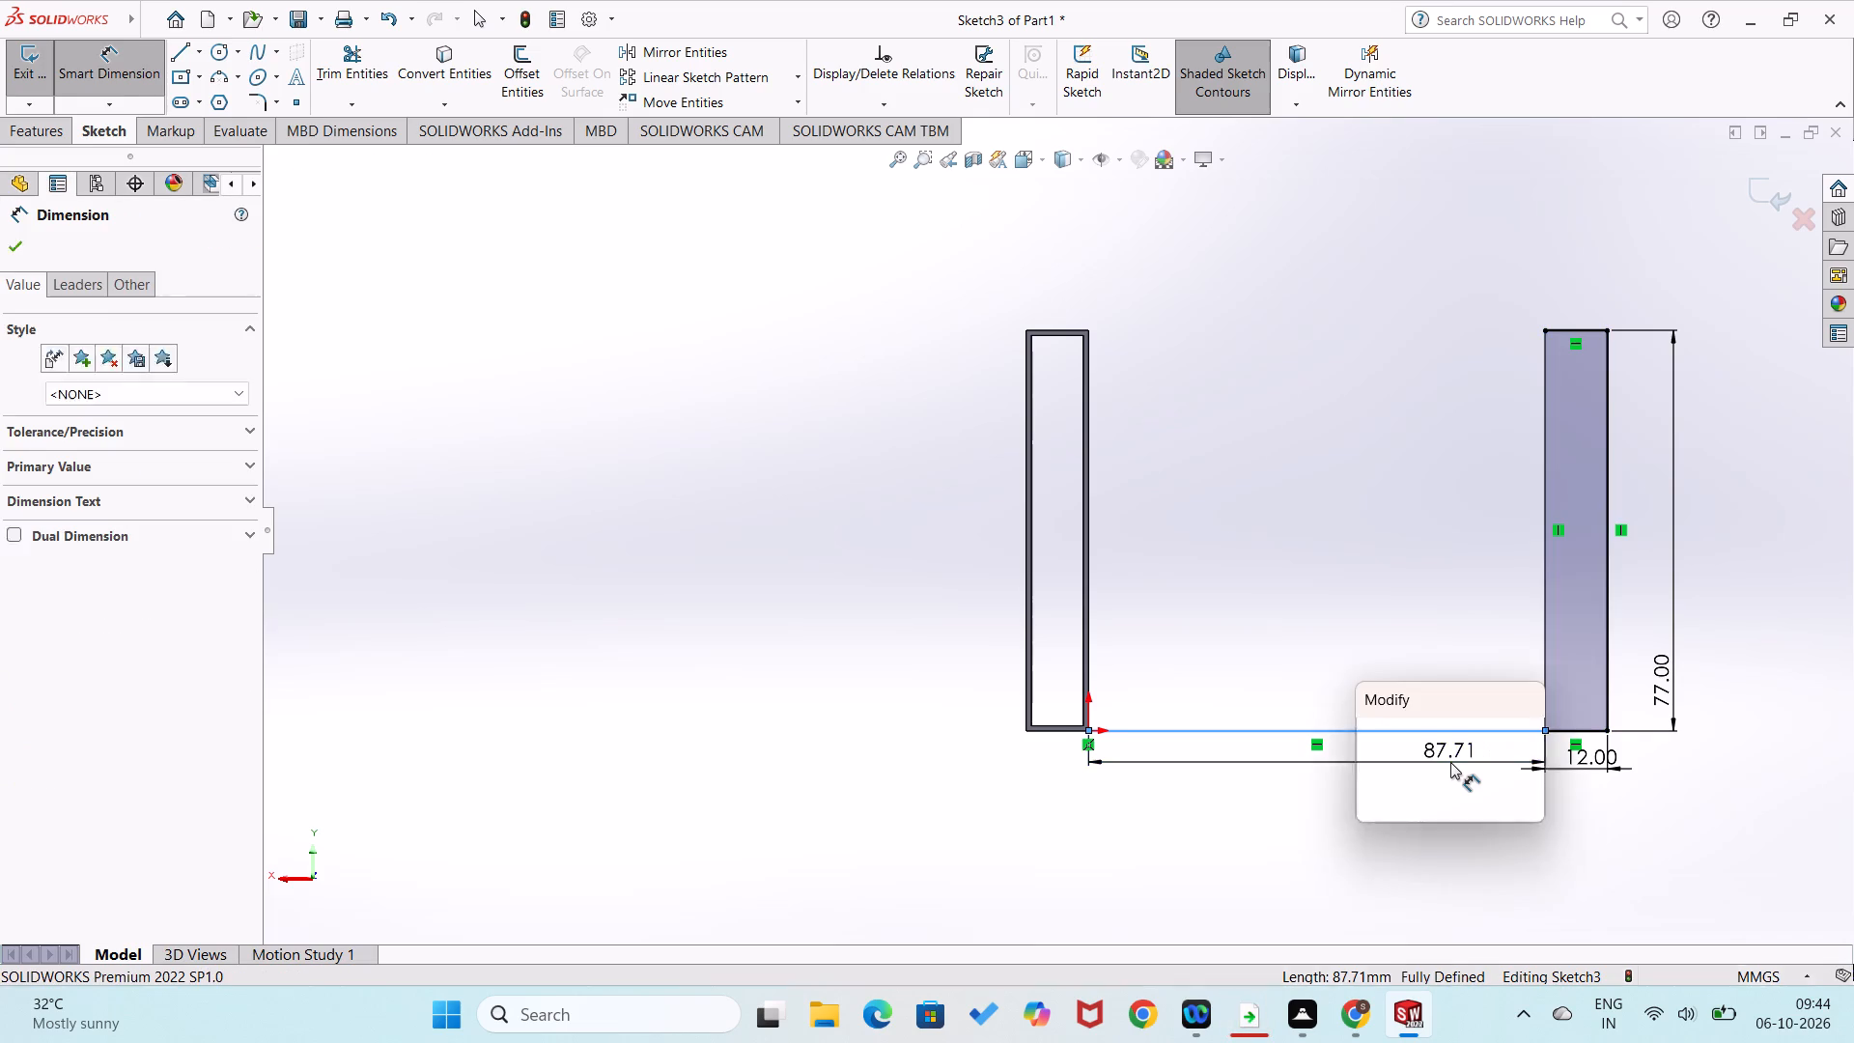
text(77)
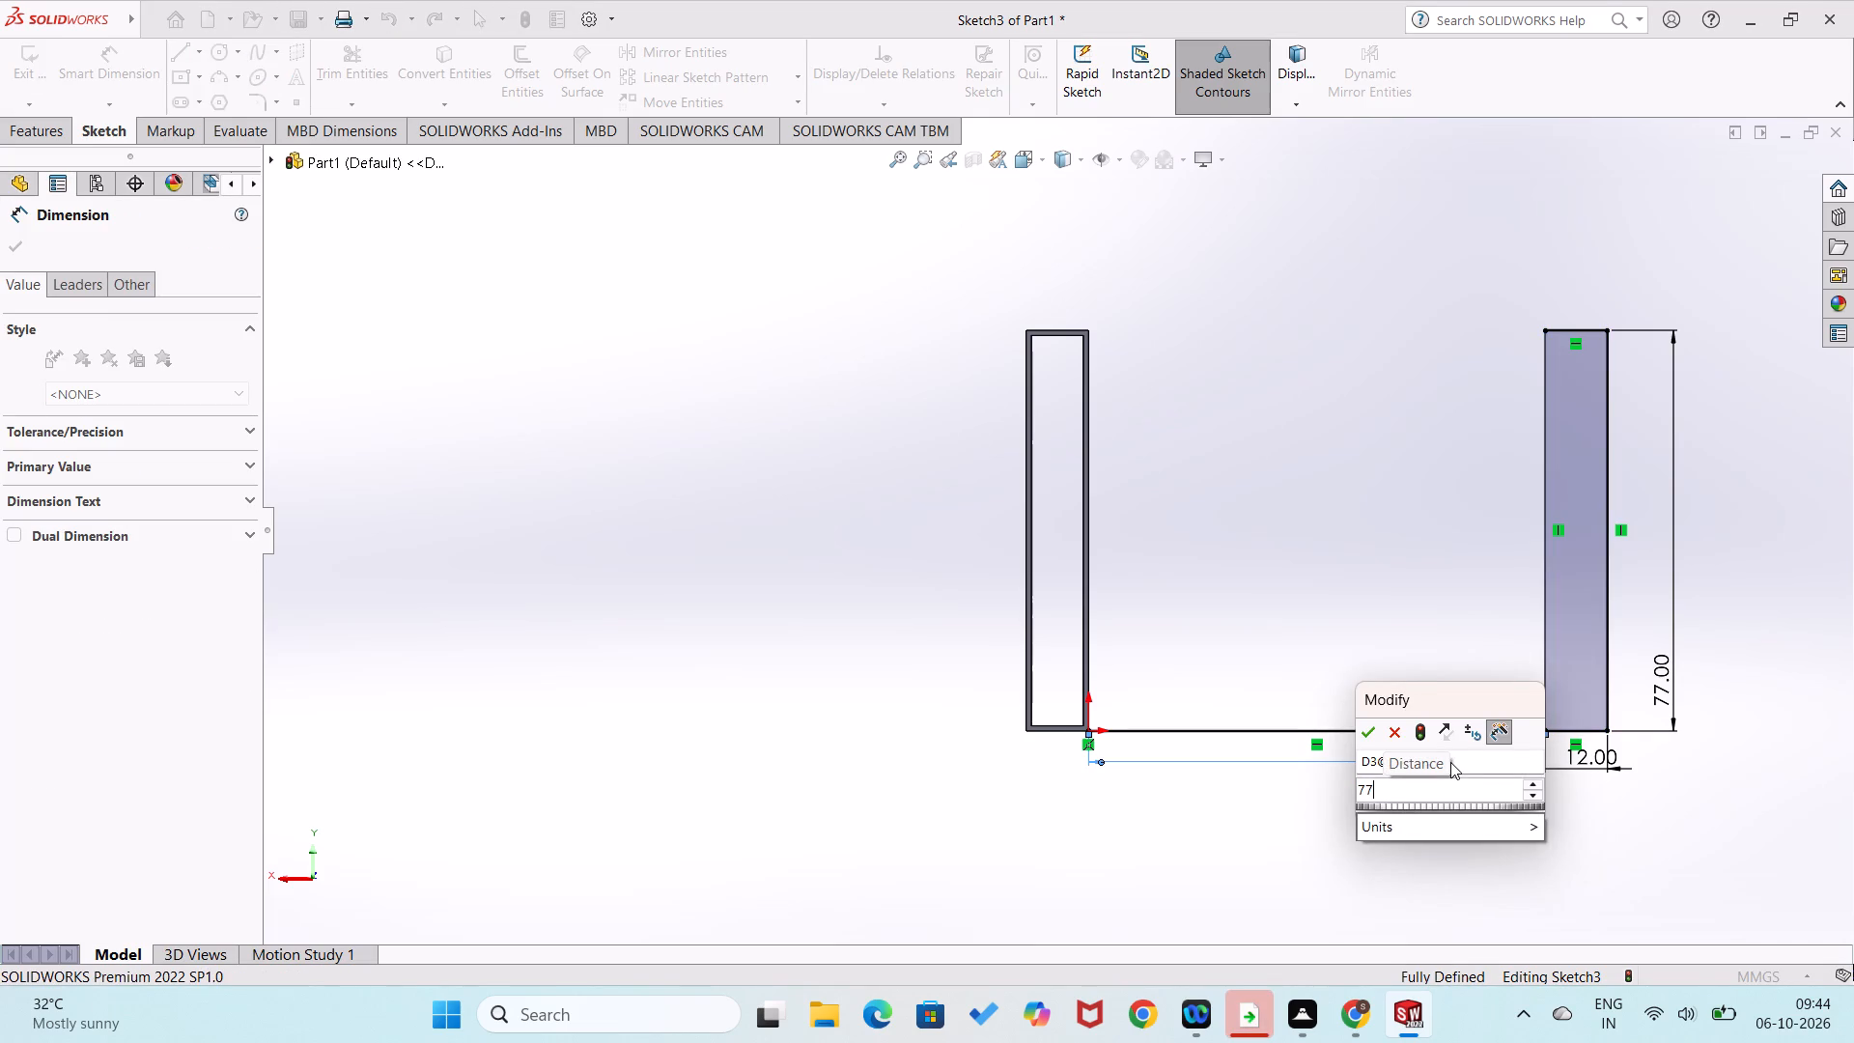
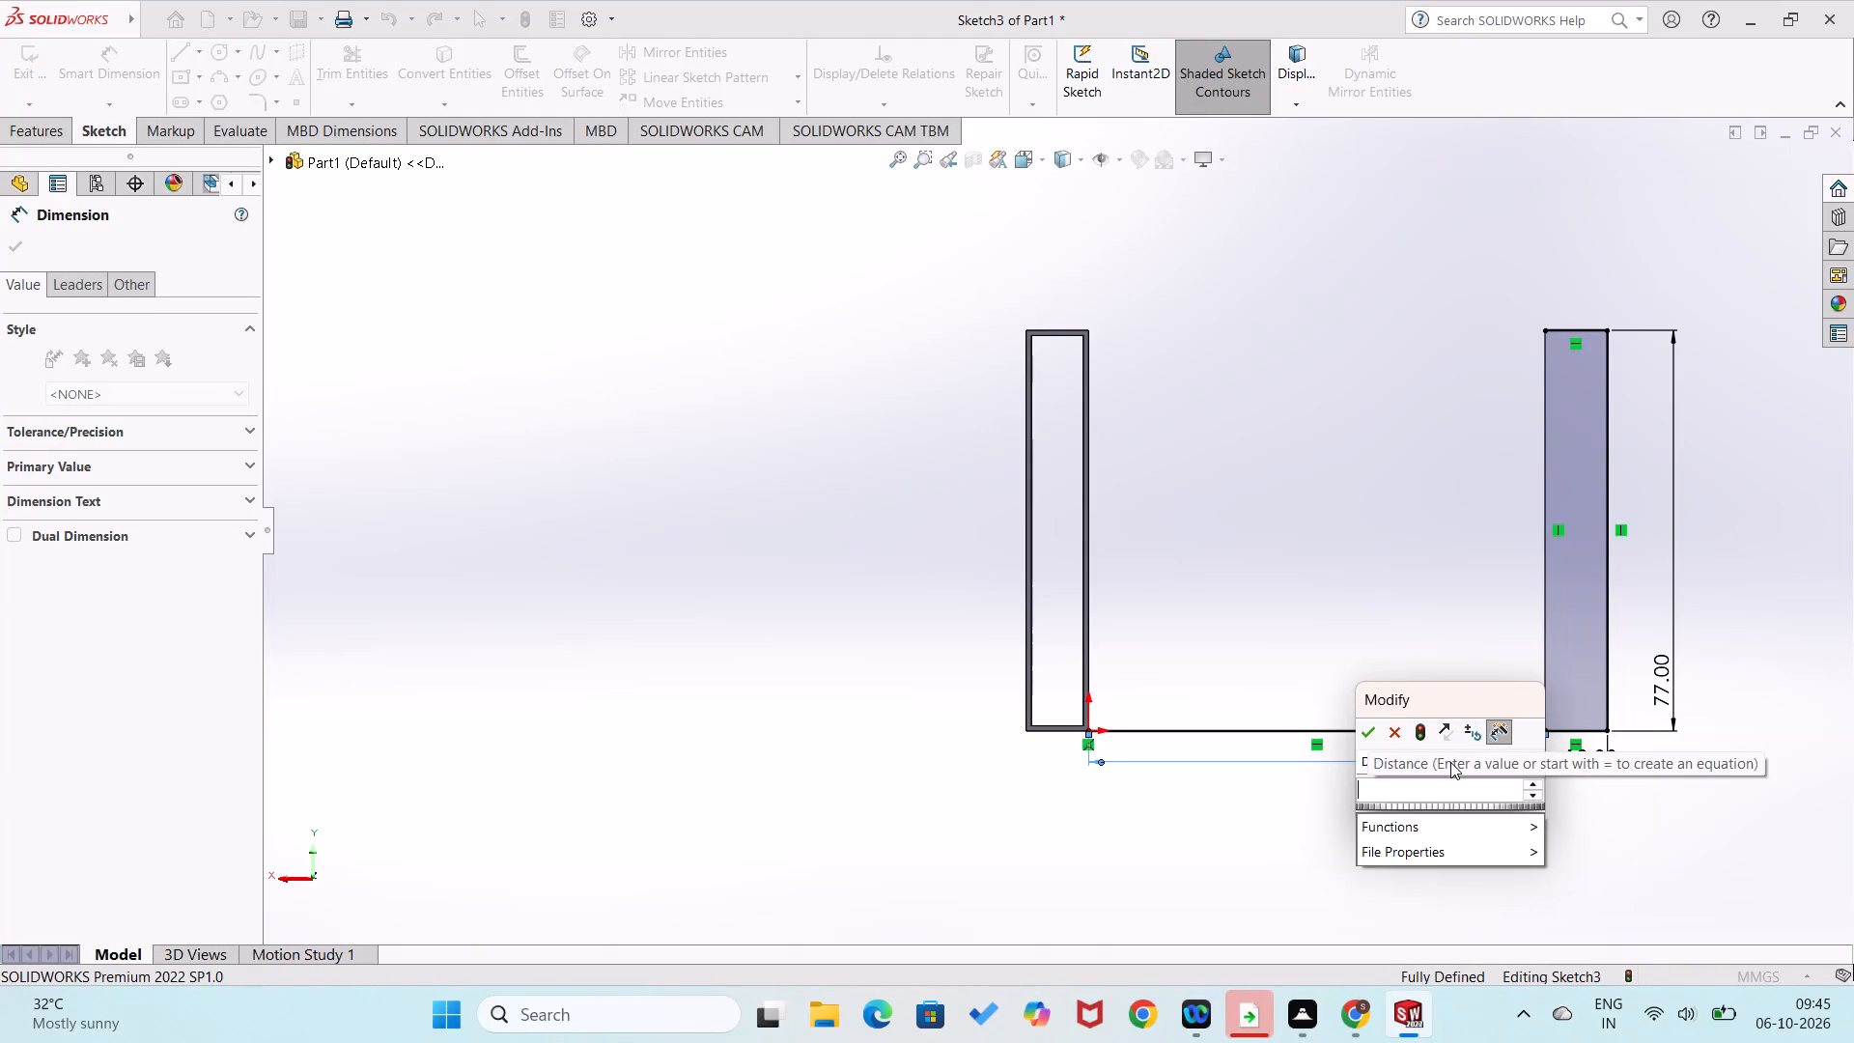
Set the length of the horizontal line between the frame and the new rectangle to 97 mm.
text(97)
key(Return)
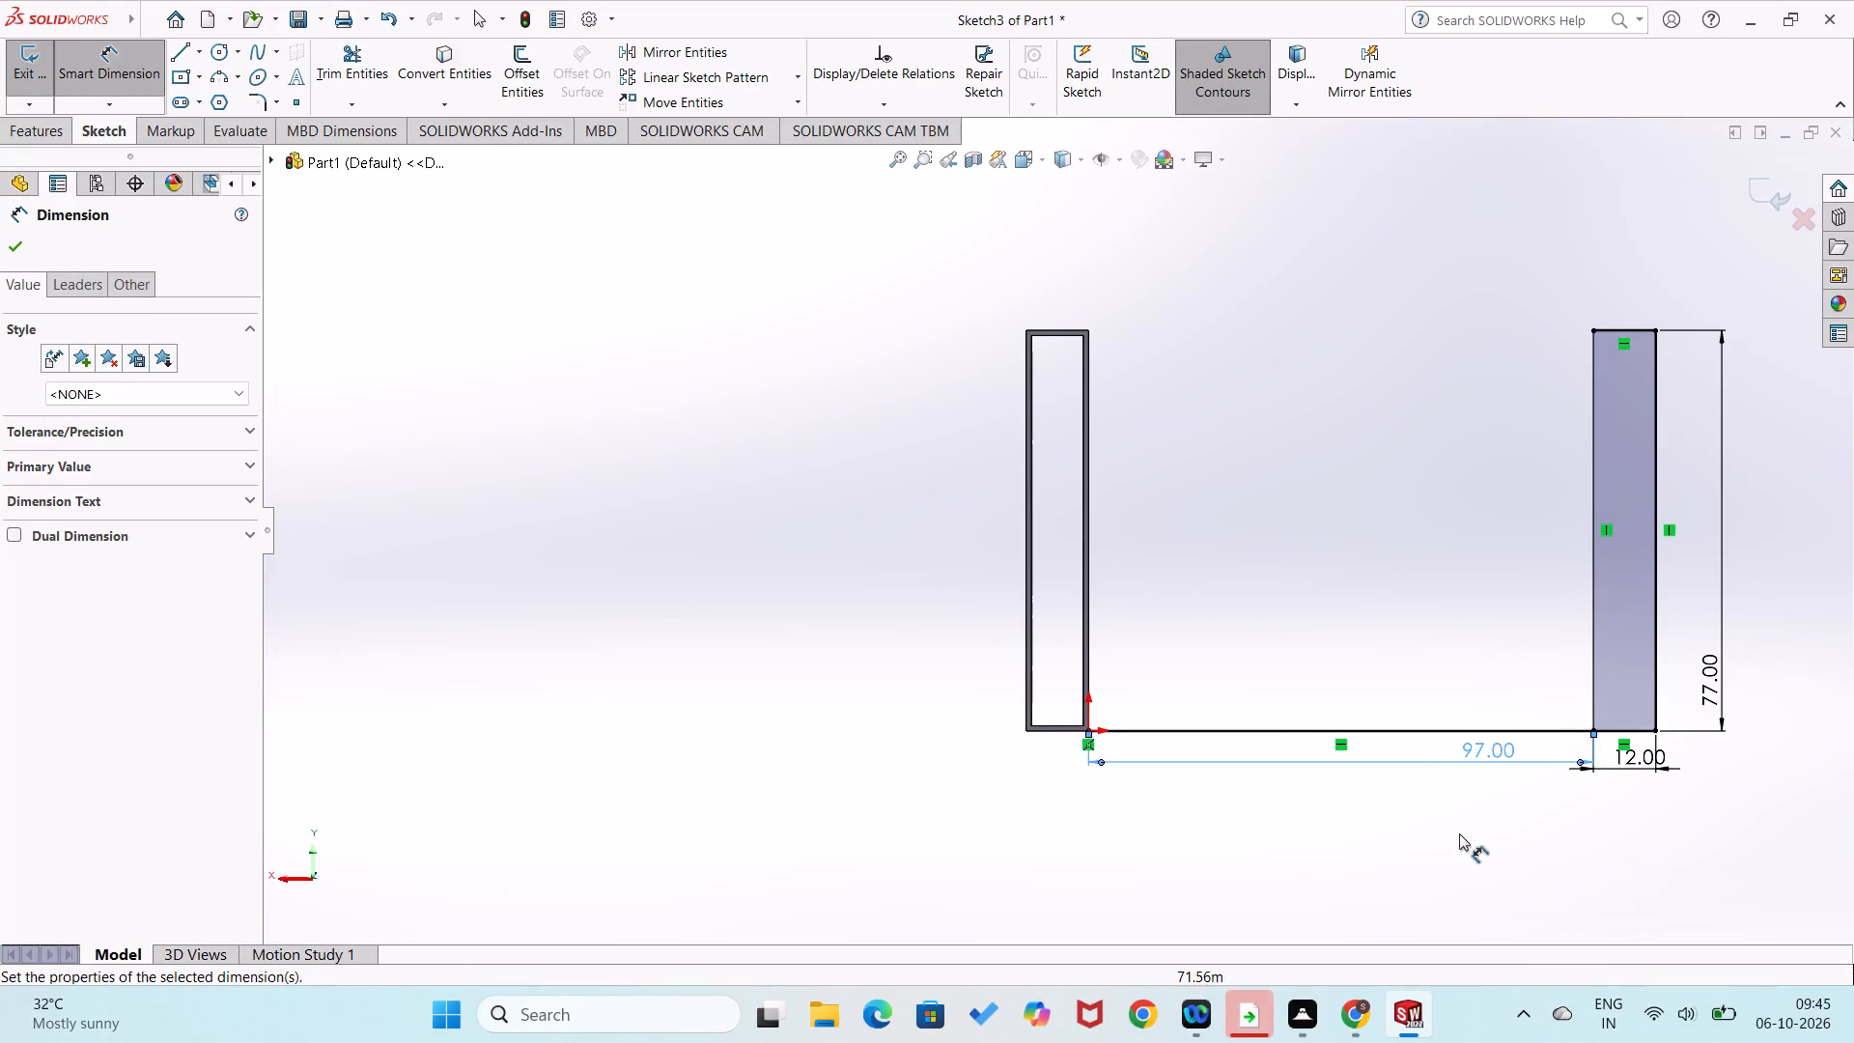
click(1468, 836)
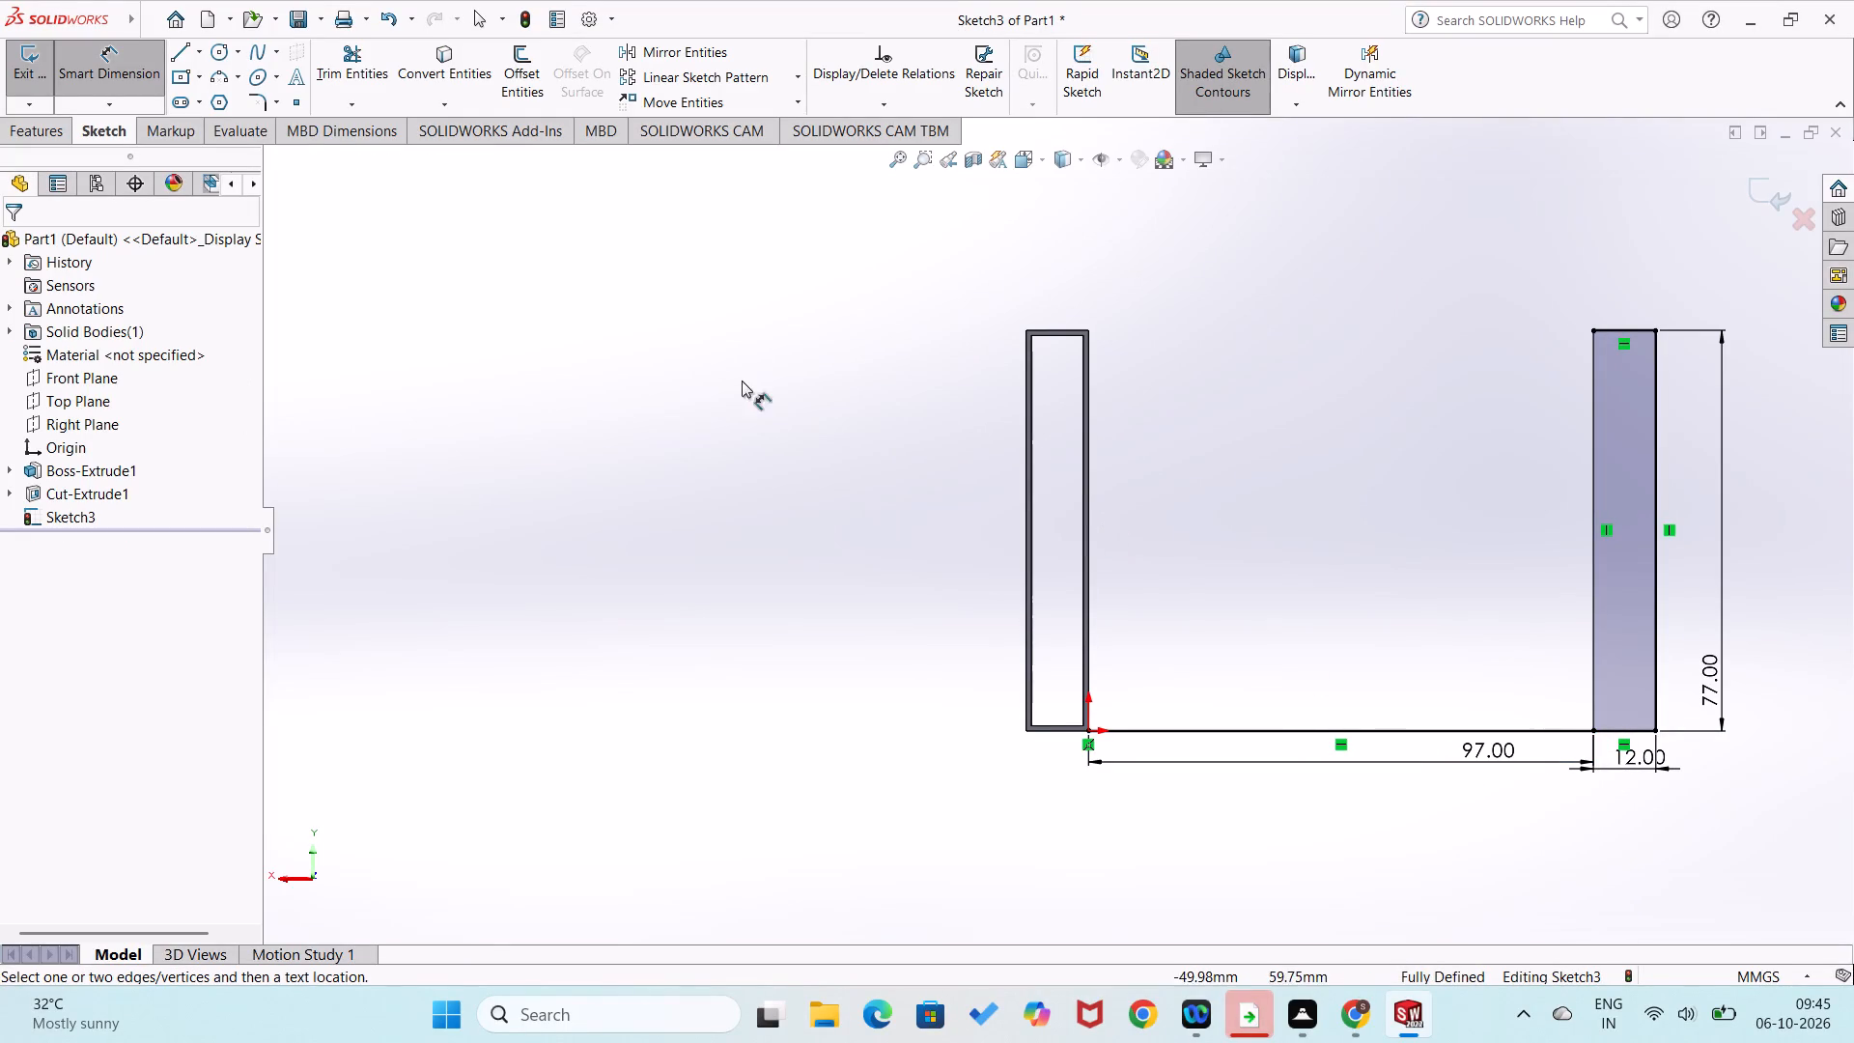
Extrude only the 77 × 12 mm rectangle region as a blind 2 mm boss in the reversed direction.
click(63, 132)
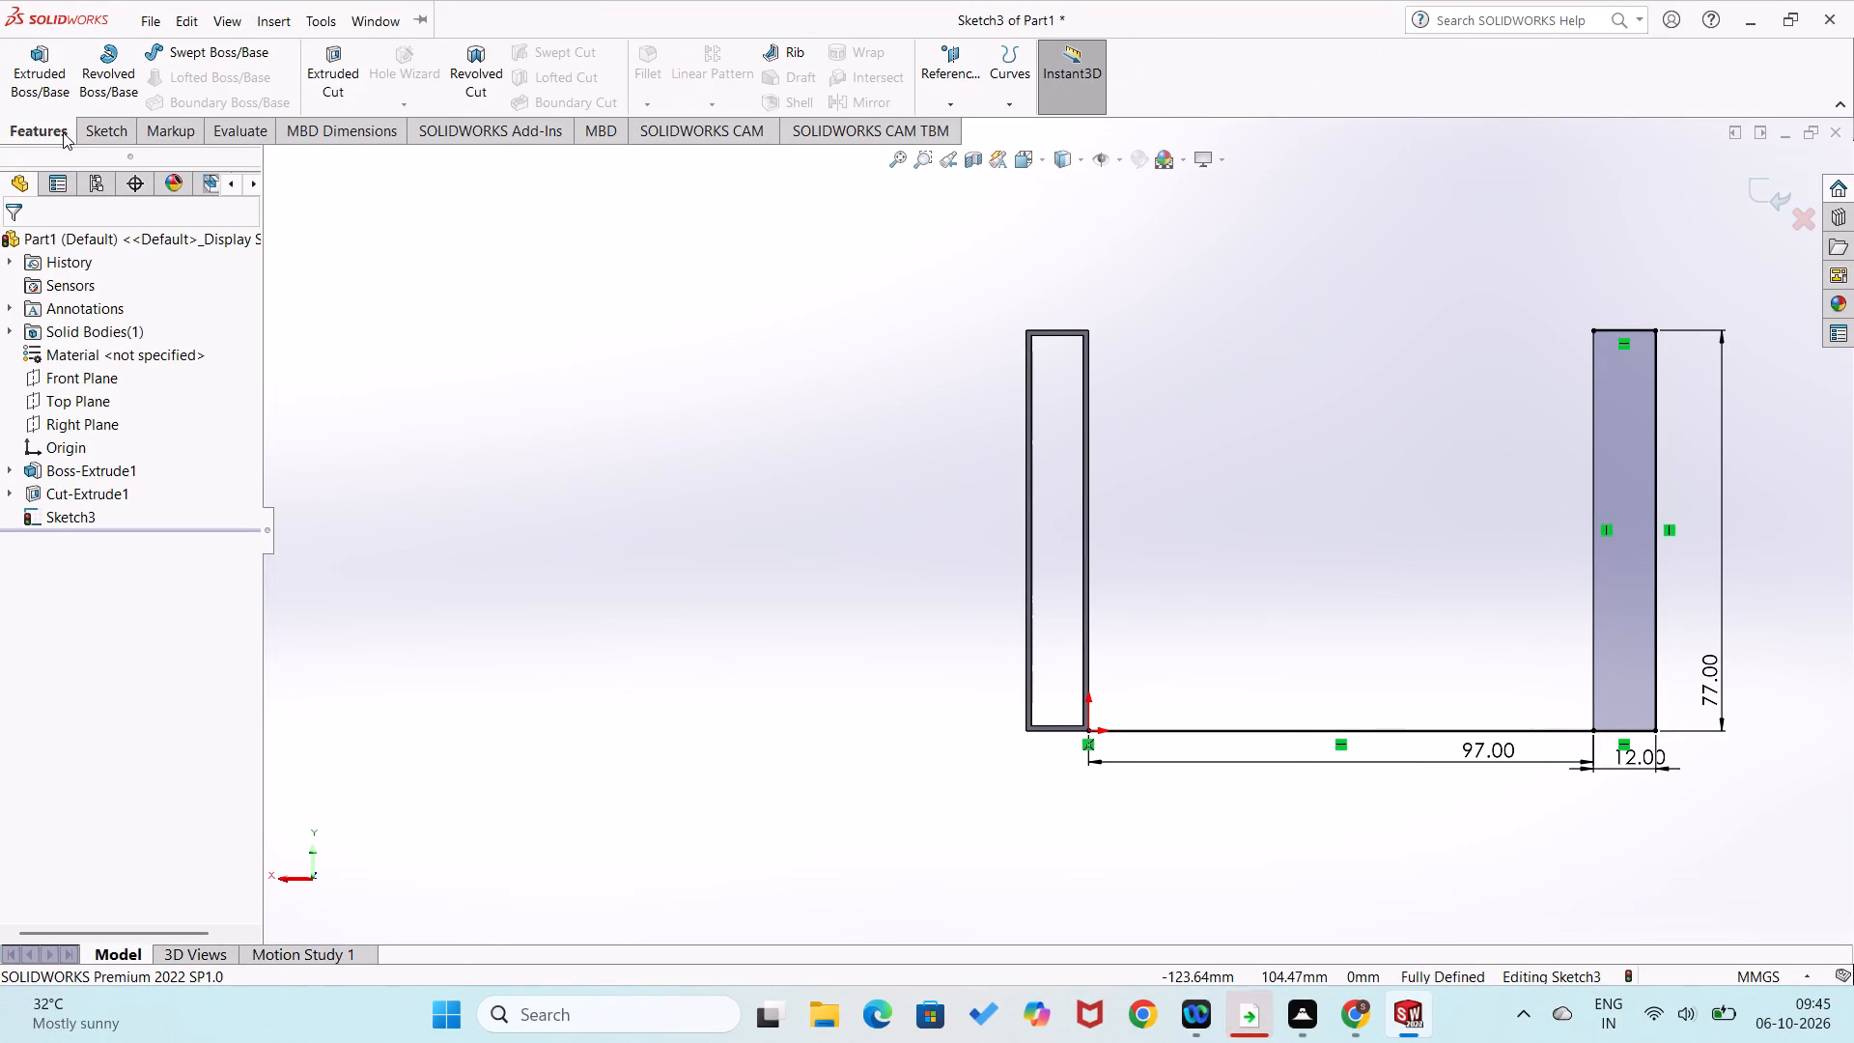
click(55, 106)
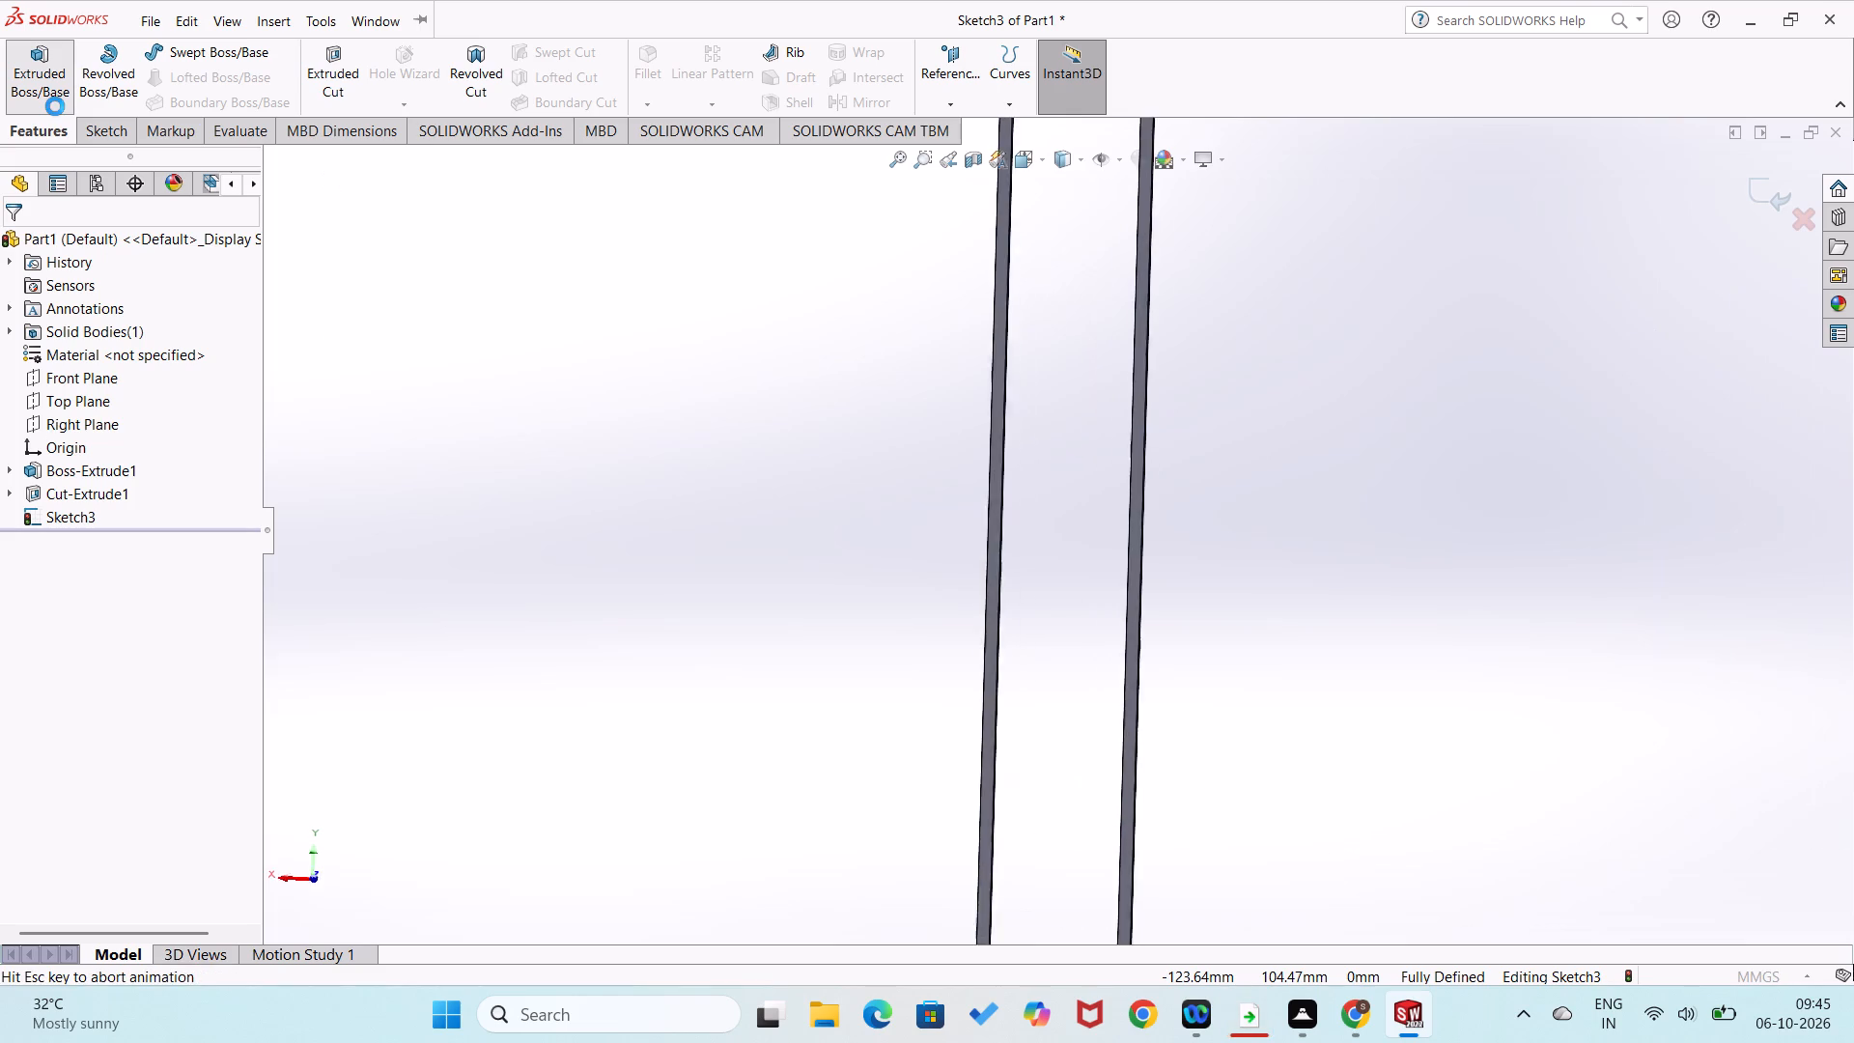
scroll(837, 466, up, 7)
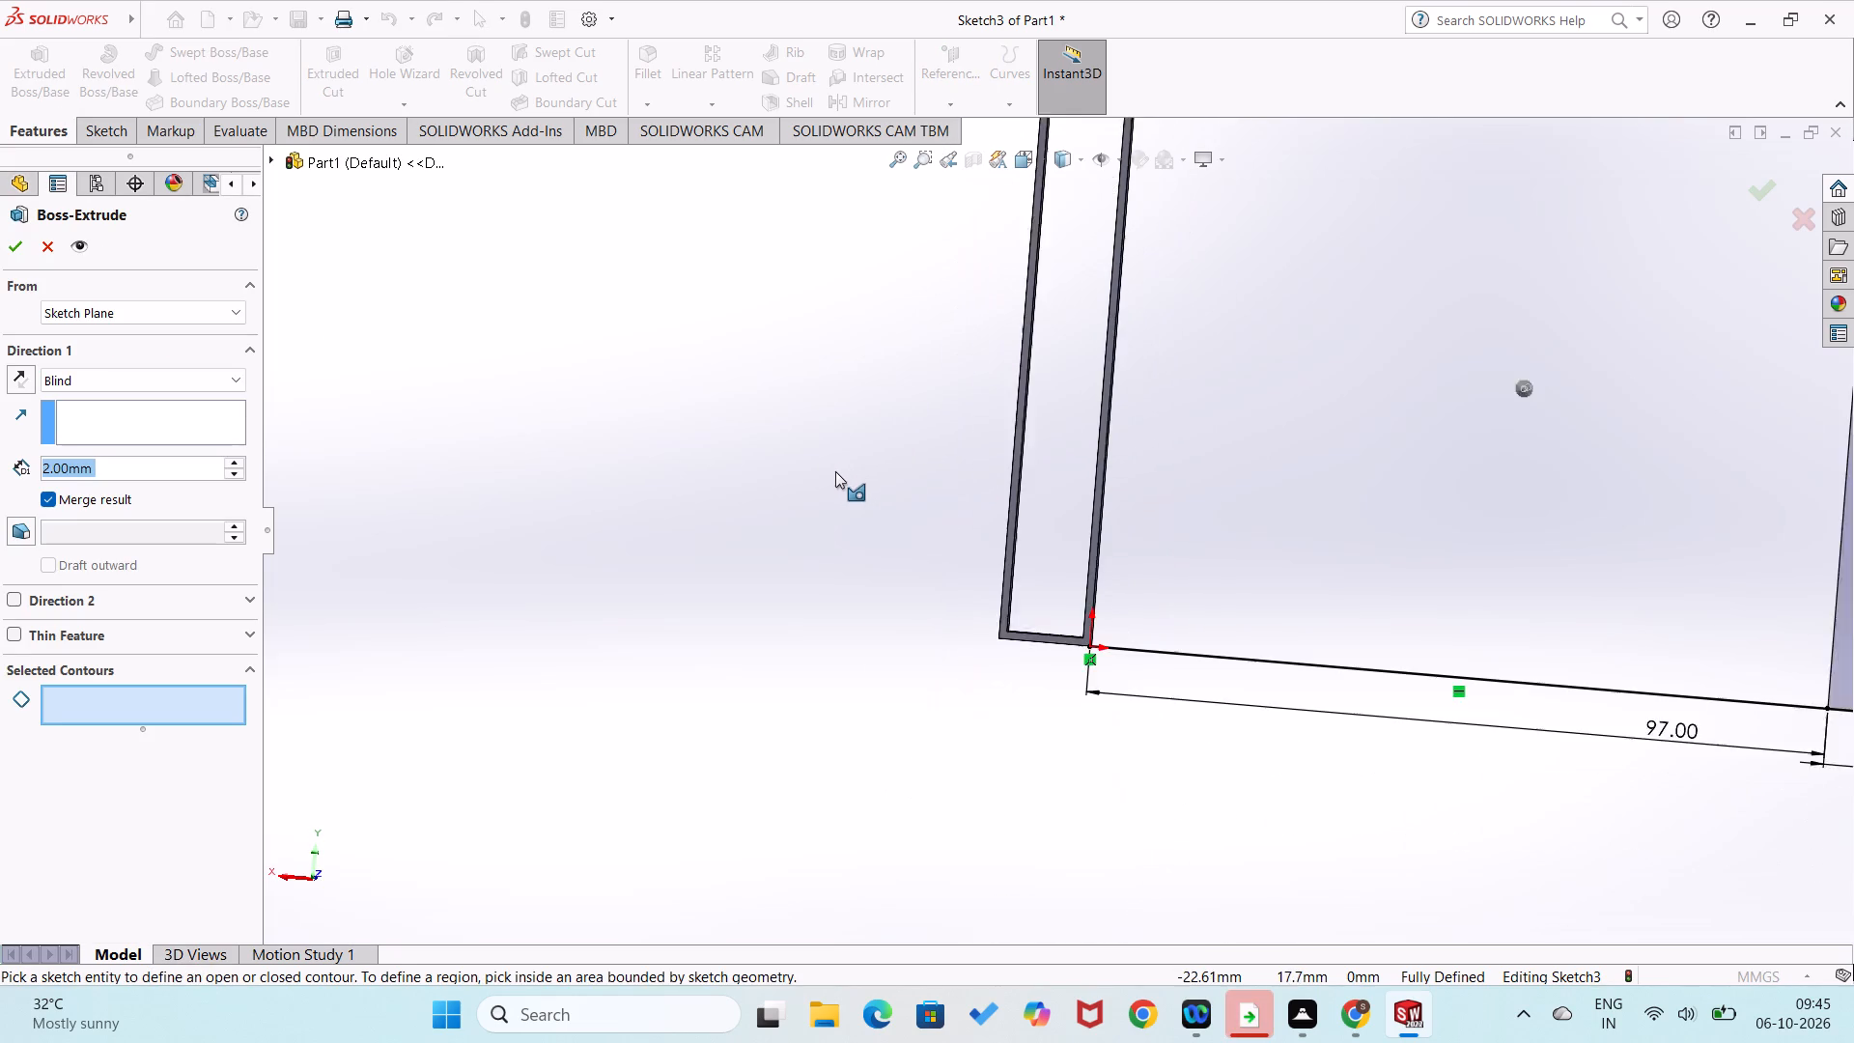
scroll(835, 471, up, 1)
middle_drag(1273, 541, 1110, 594)
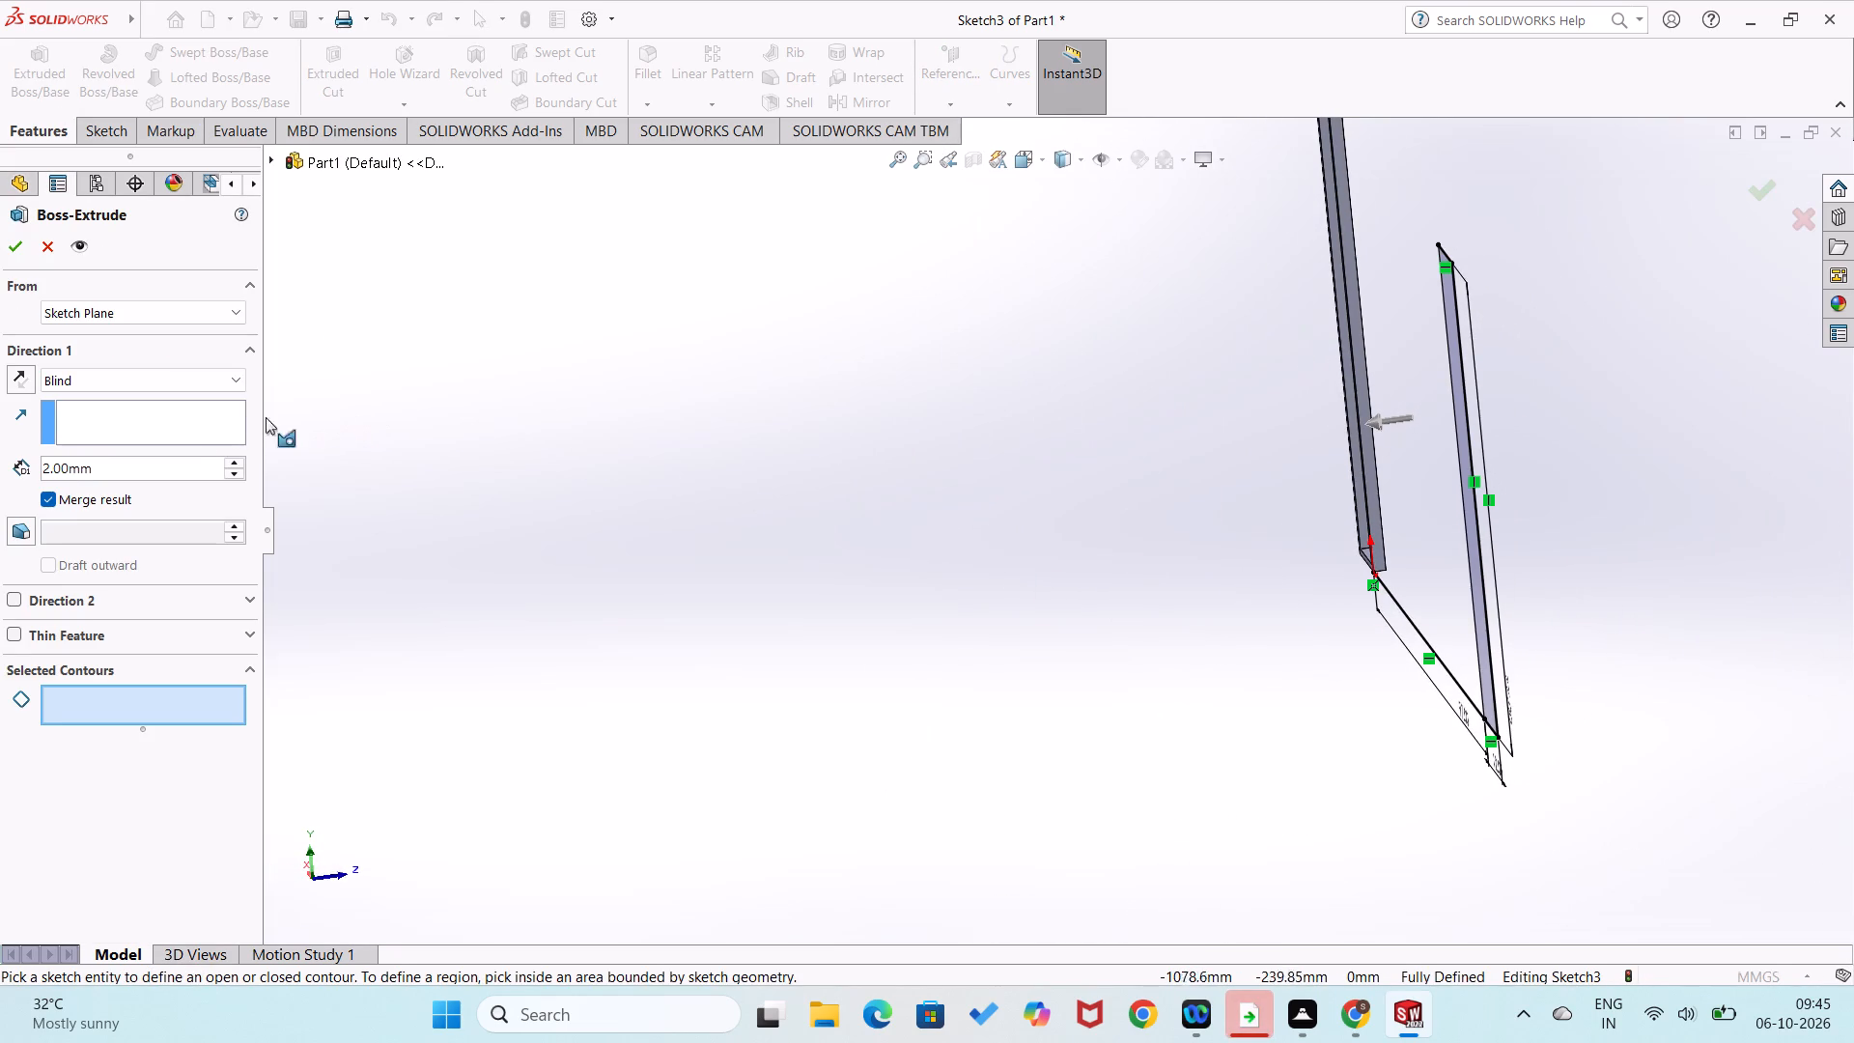
click(14, 381)
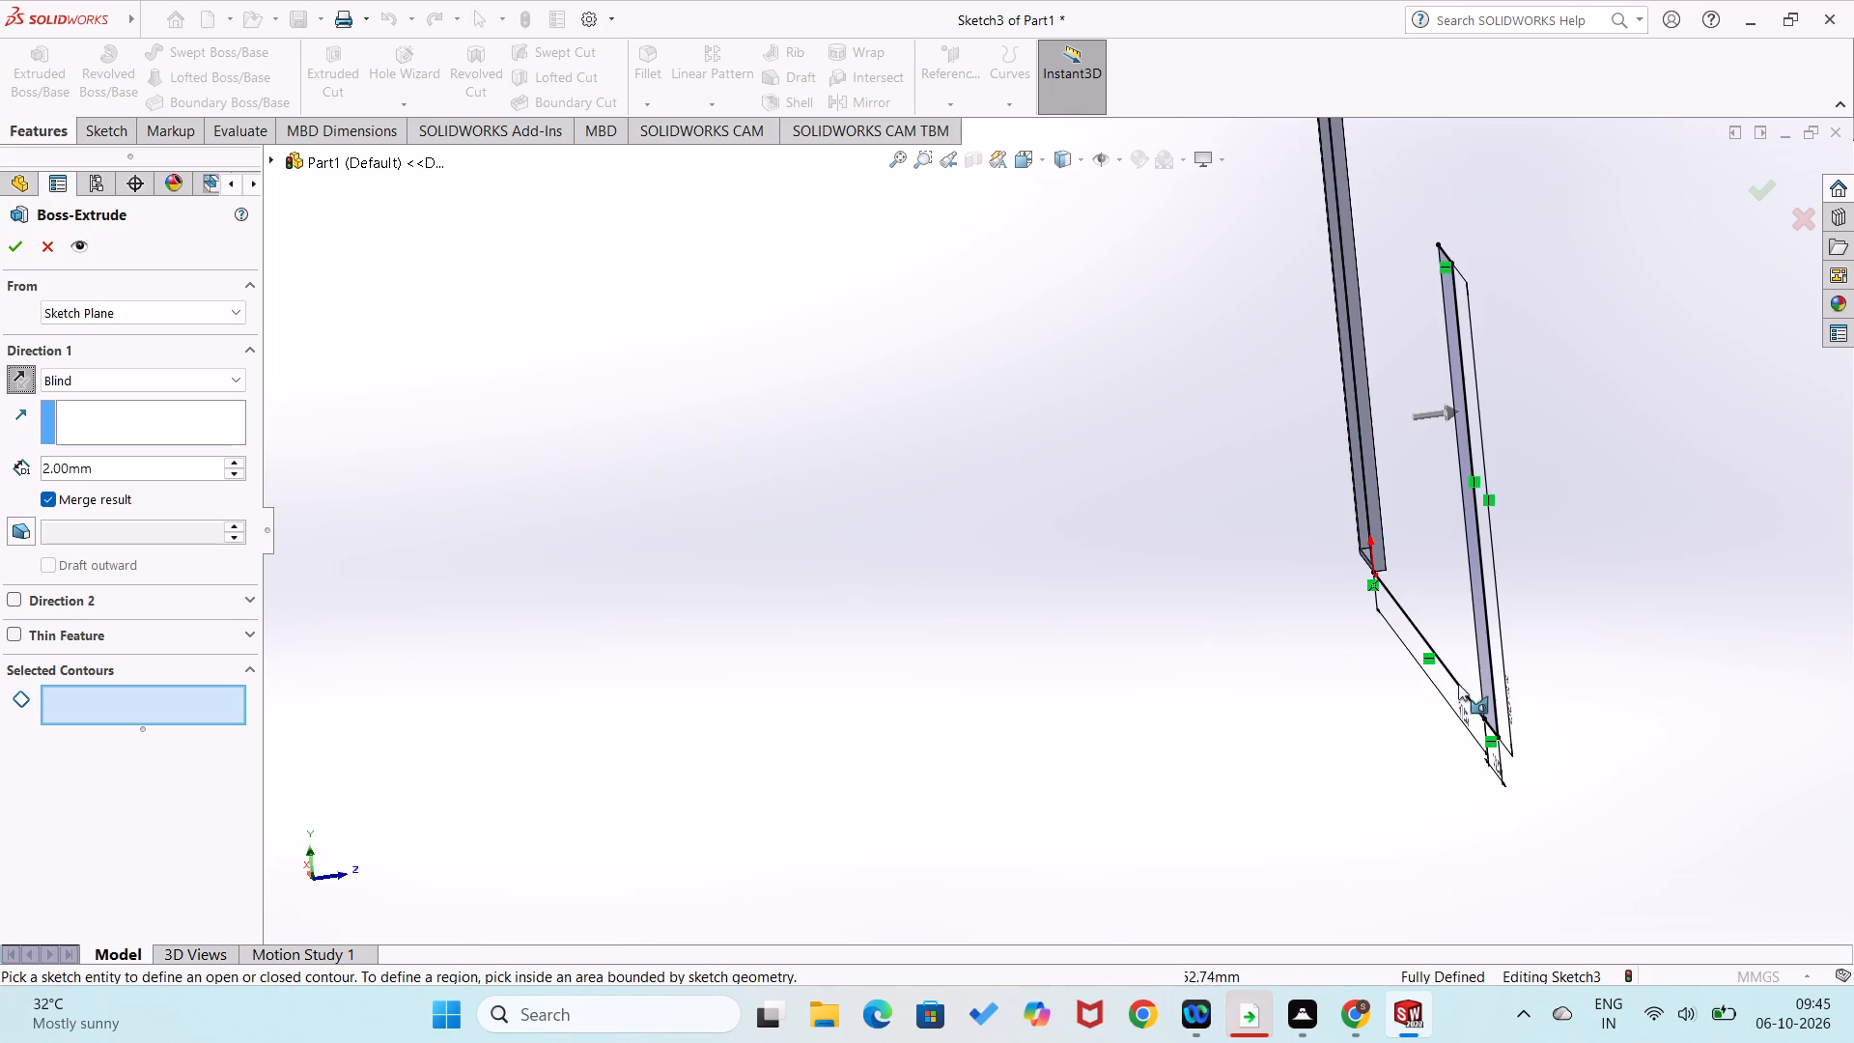
middle_drag(1488, 699, 1577, 710)
click(1636, 671)
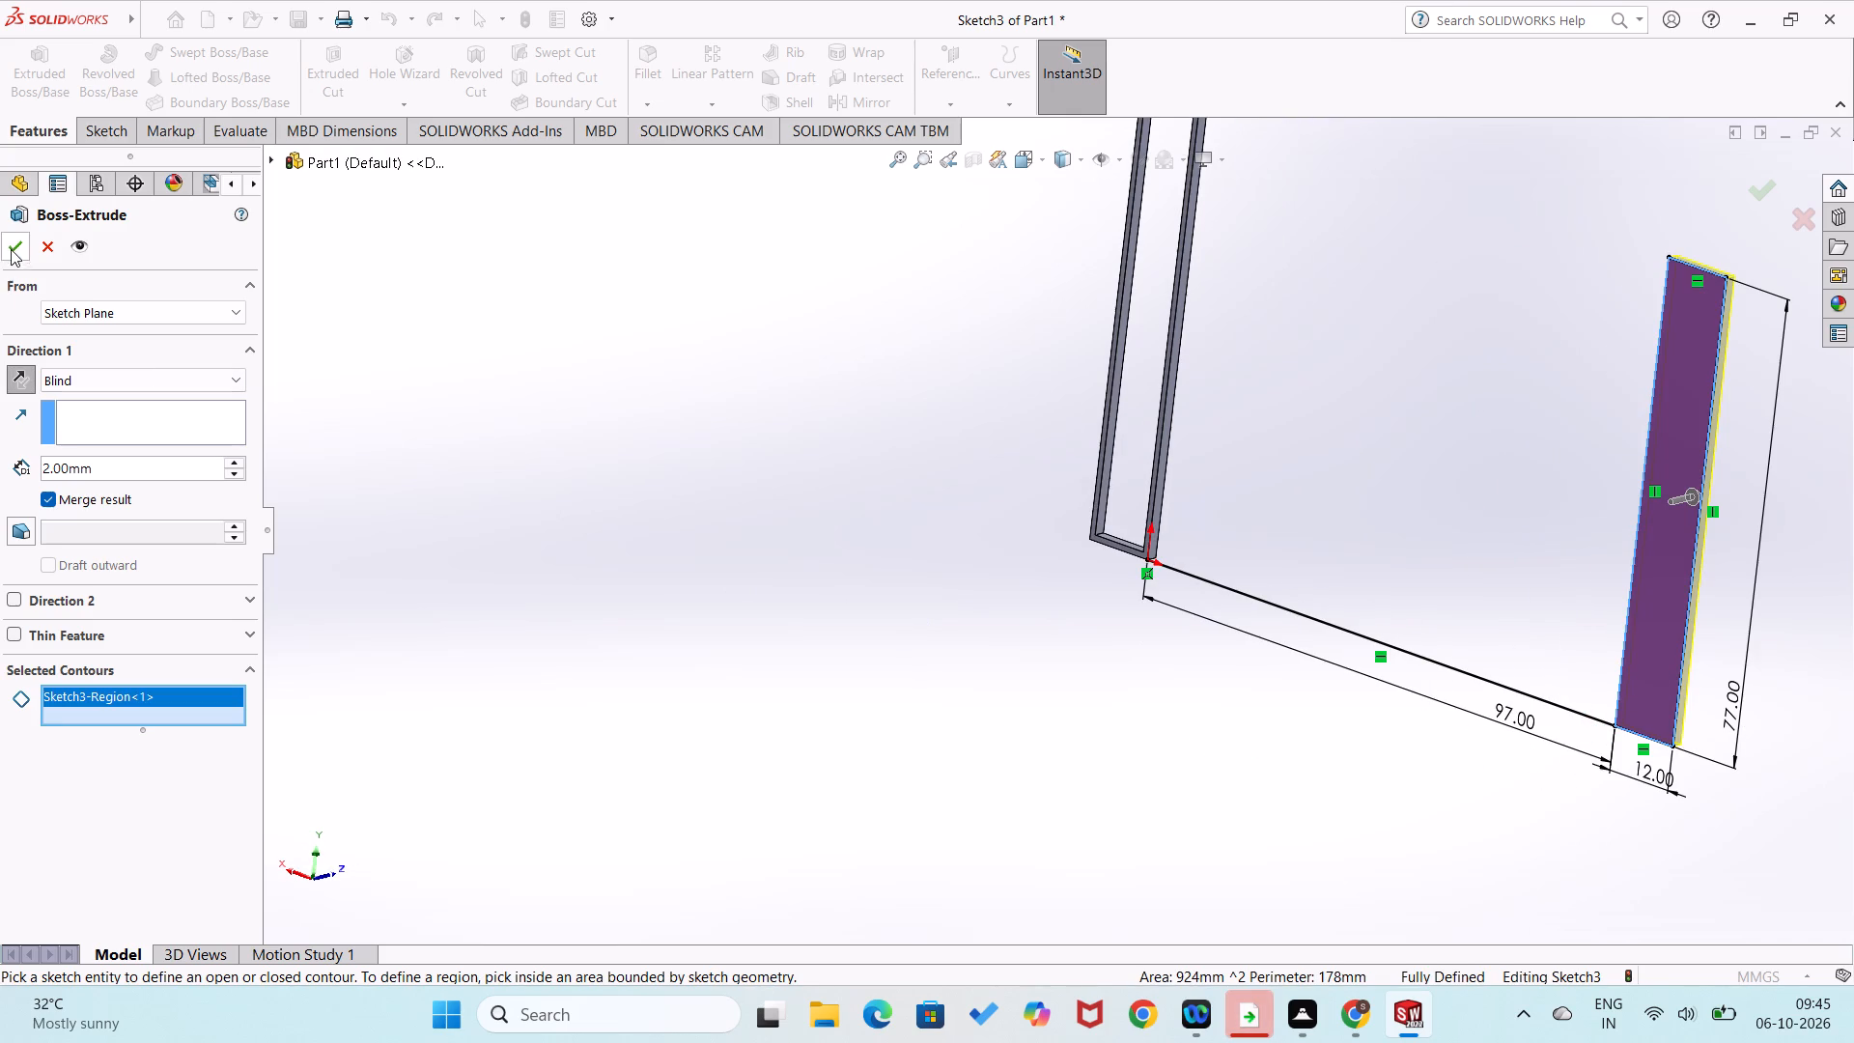
click(11, 245)
click(648, 544)
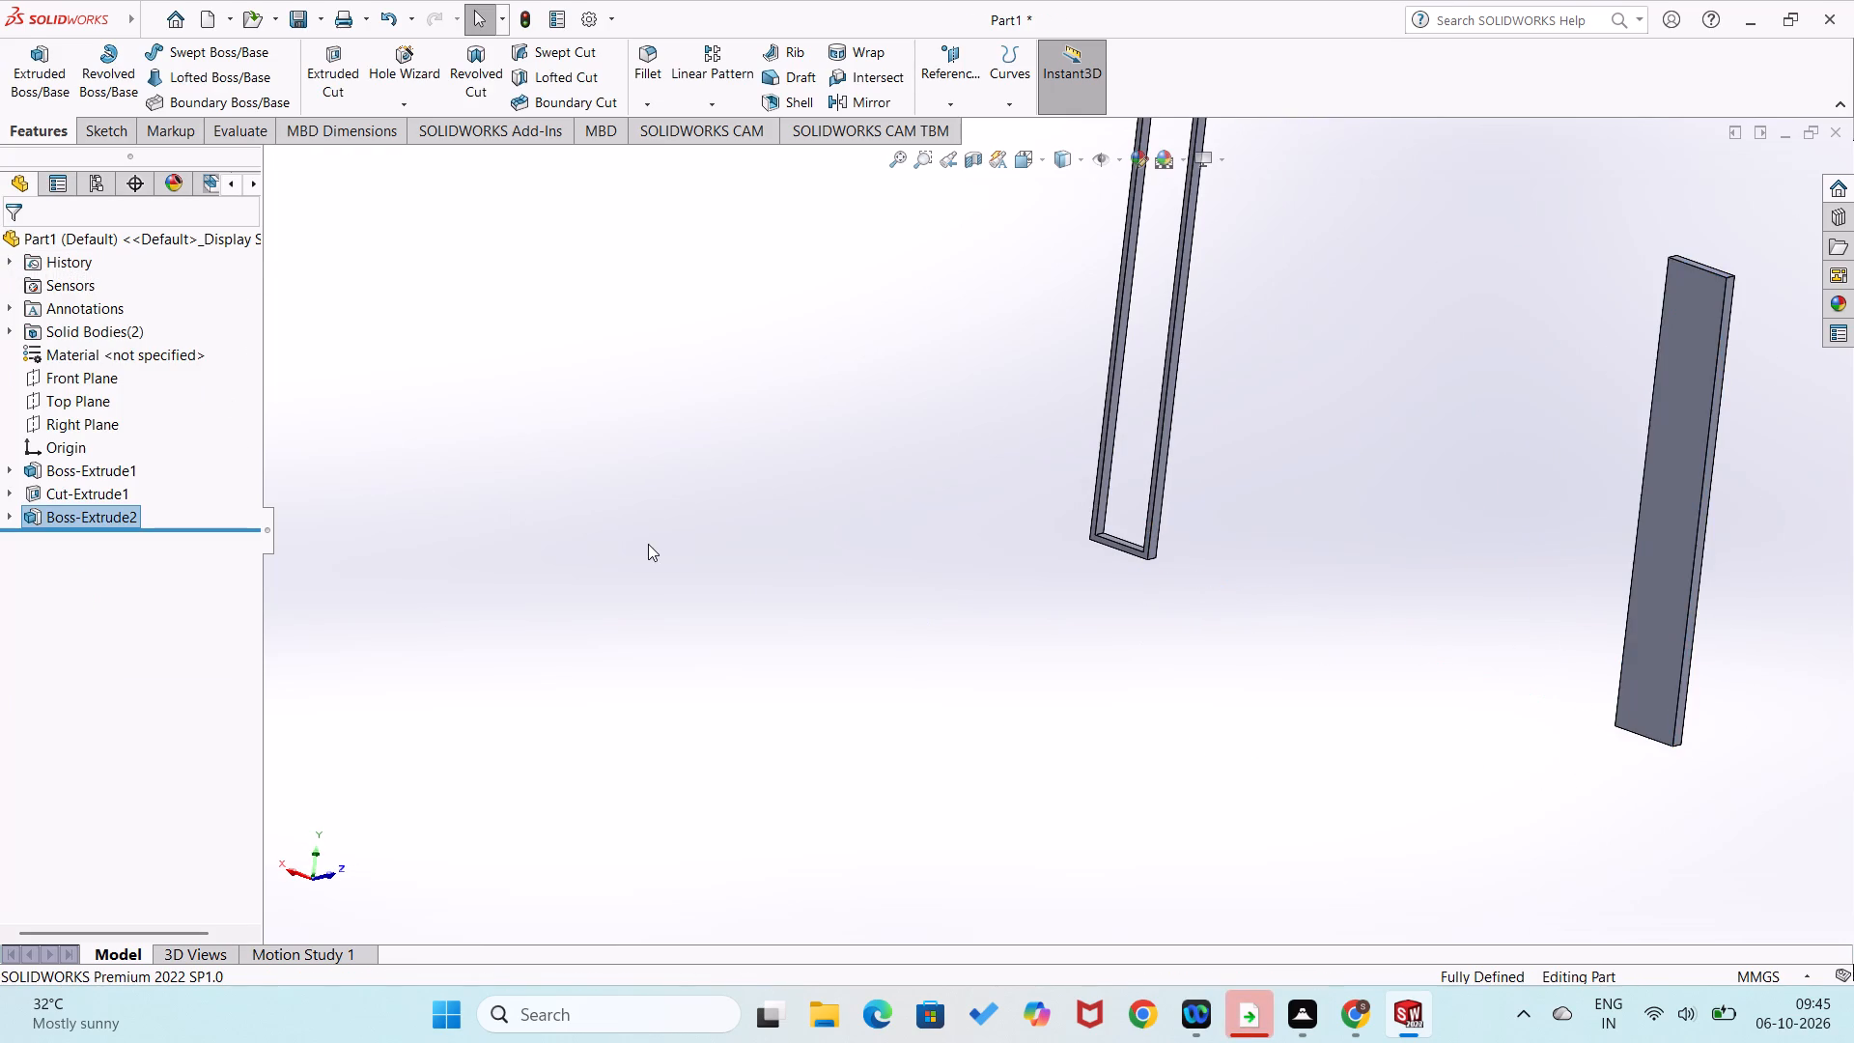
On the new block's large face, sketch a corner rectangle about 9.9 mm wide and 74.5 mm high just inside the edges.
right_click(1657, 507)
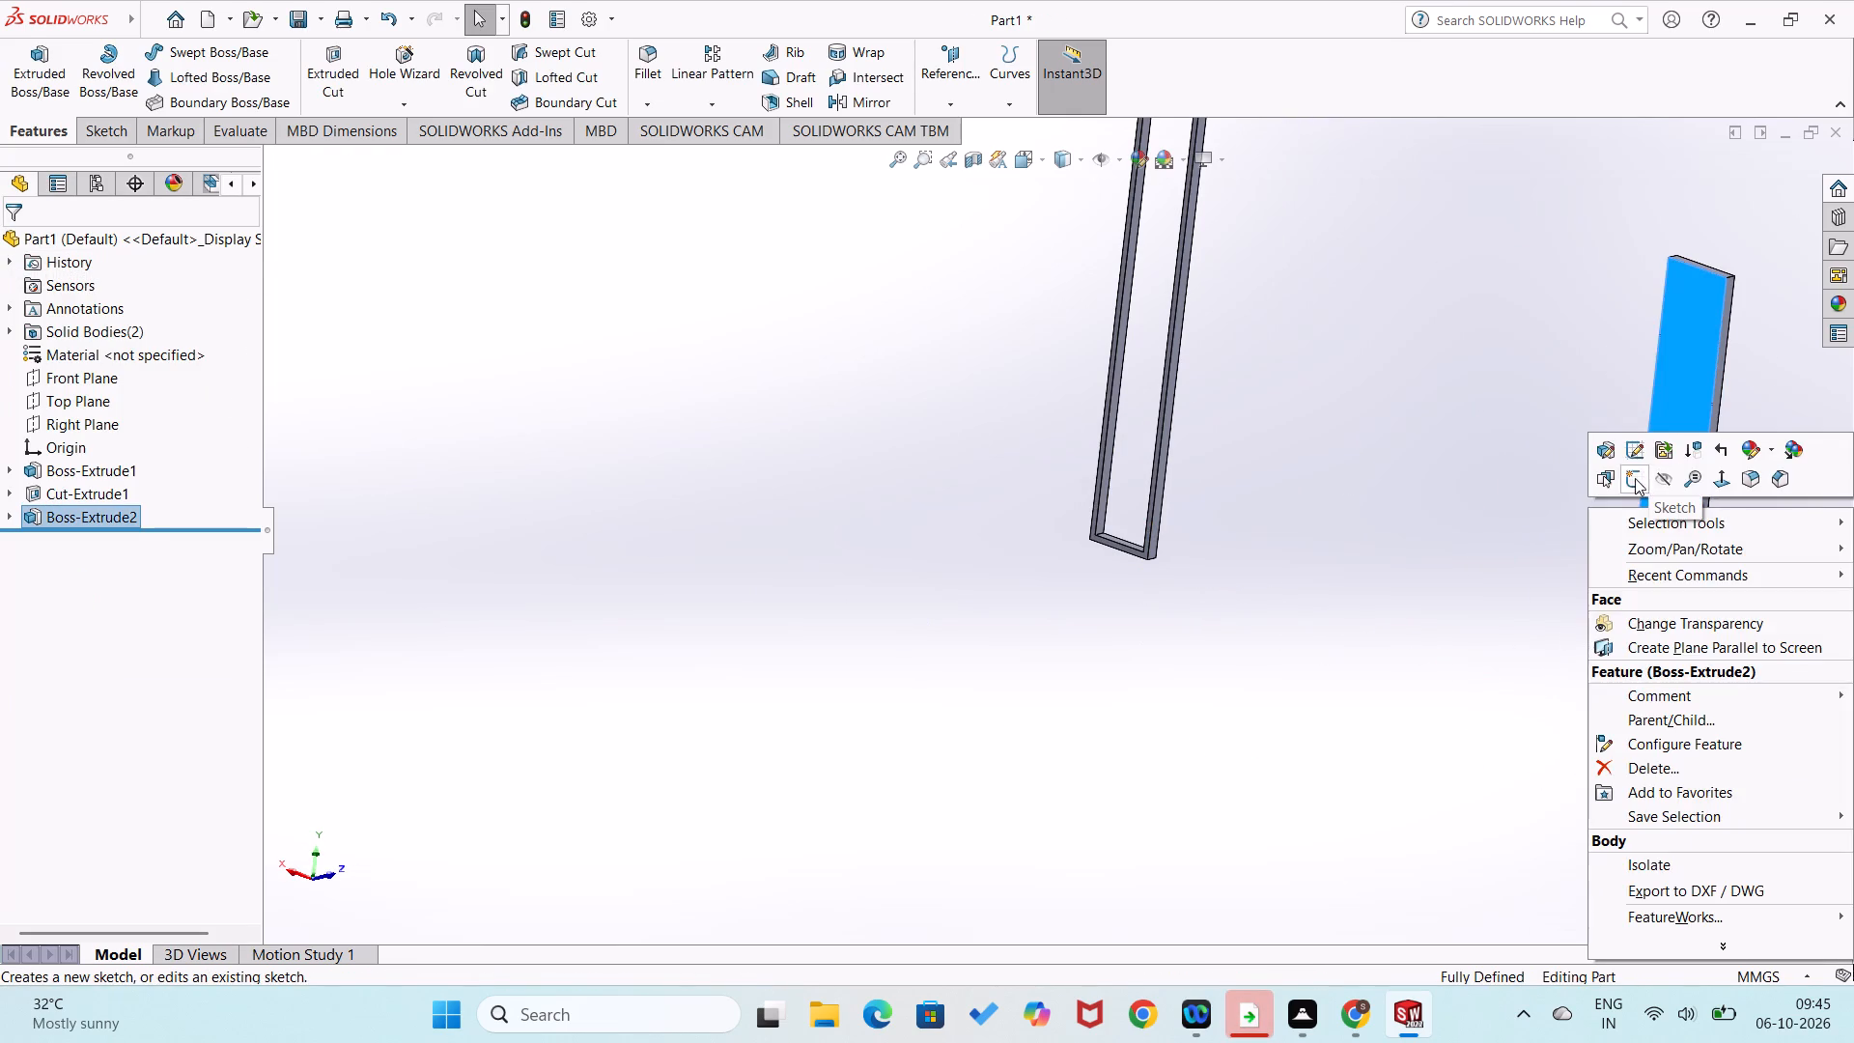
click(1635, 478)
click(1227, 447)
right_drag(1226, 401, 1227, 647)
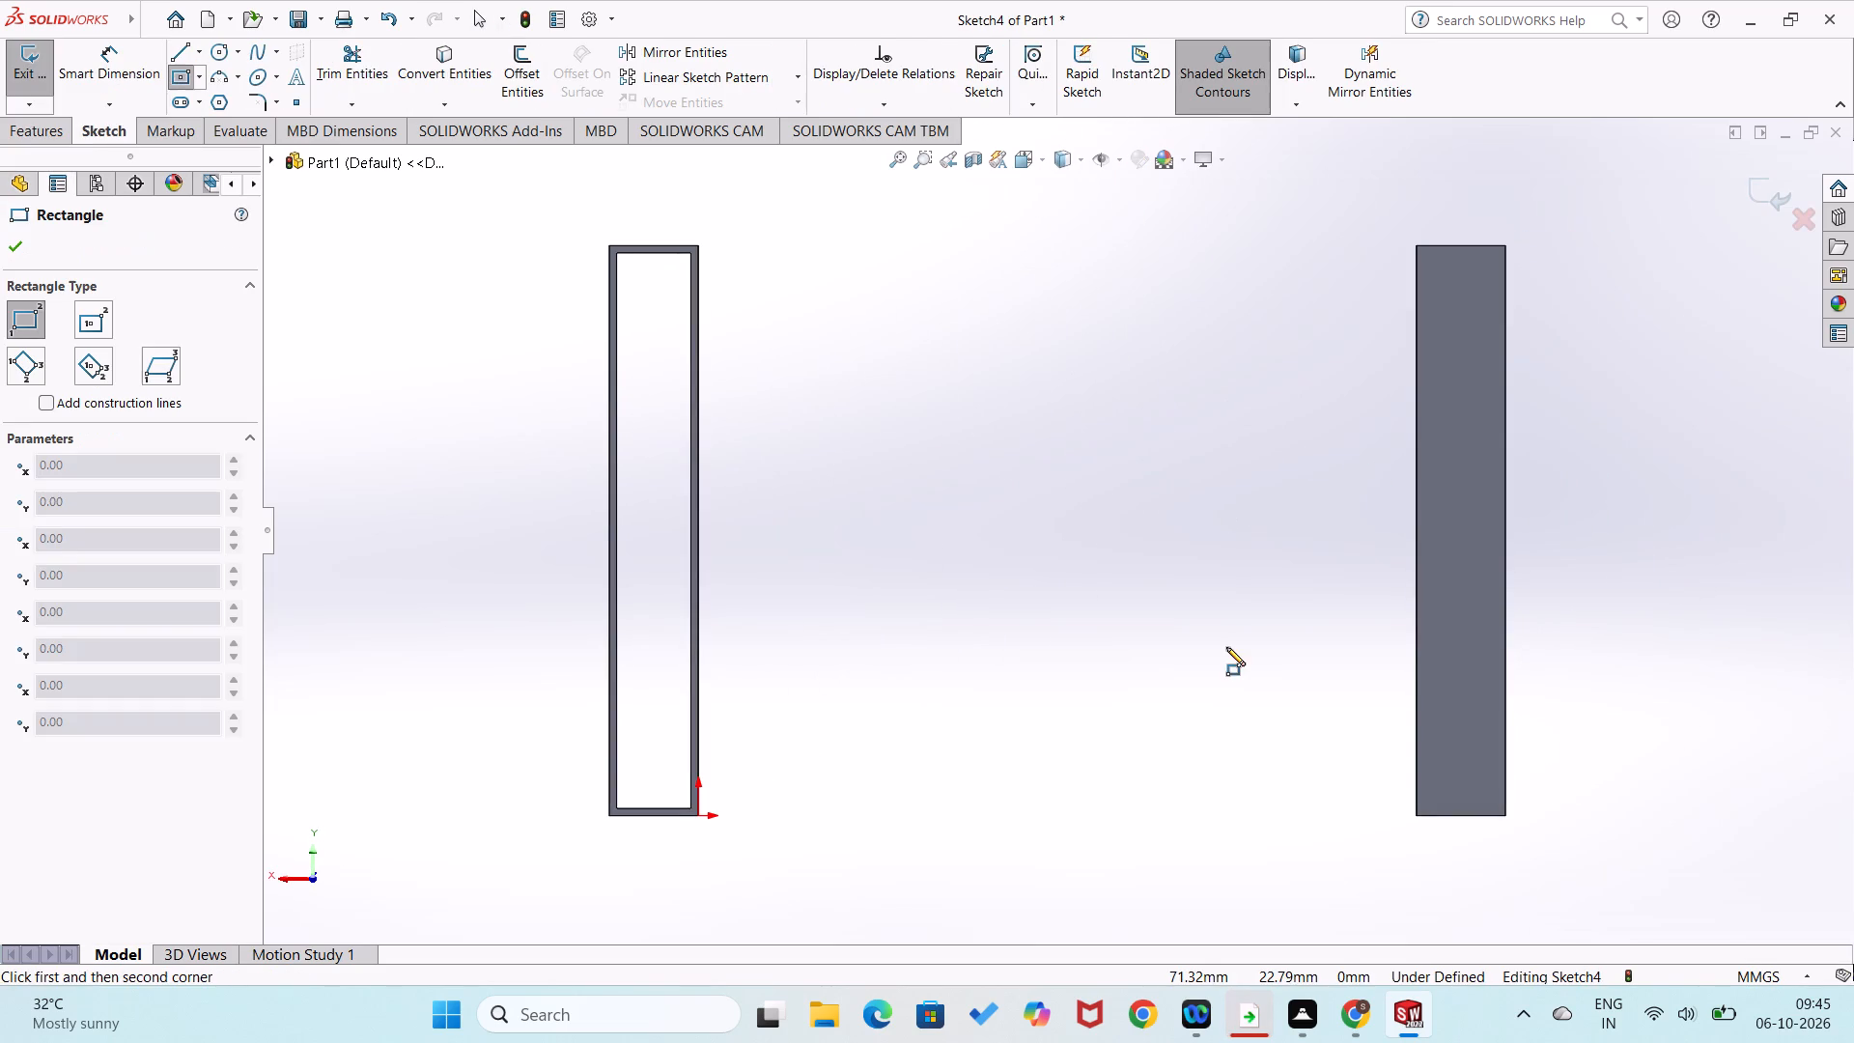
click(1423, 255)
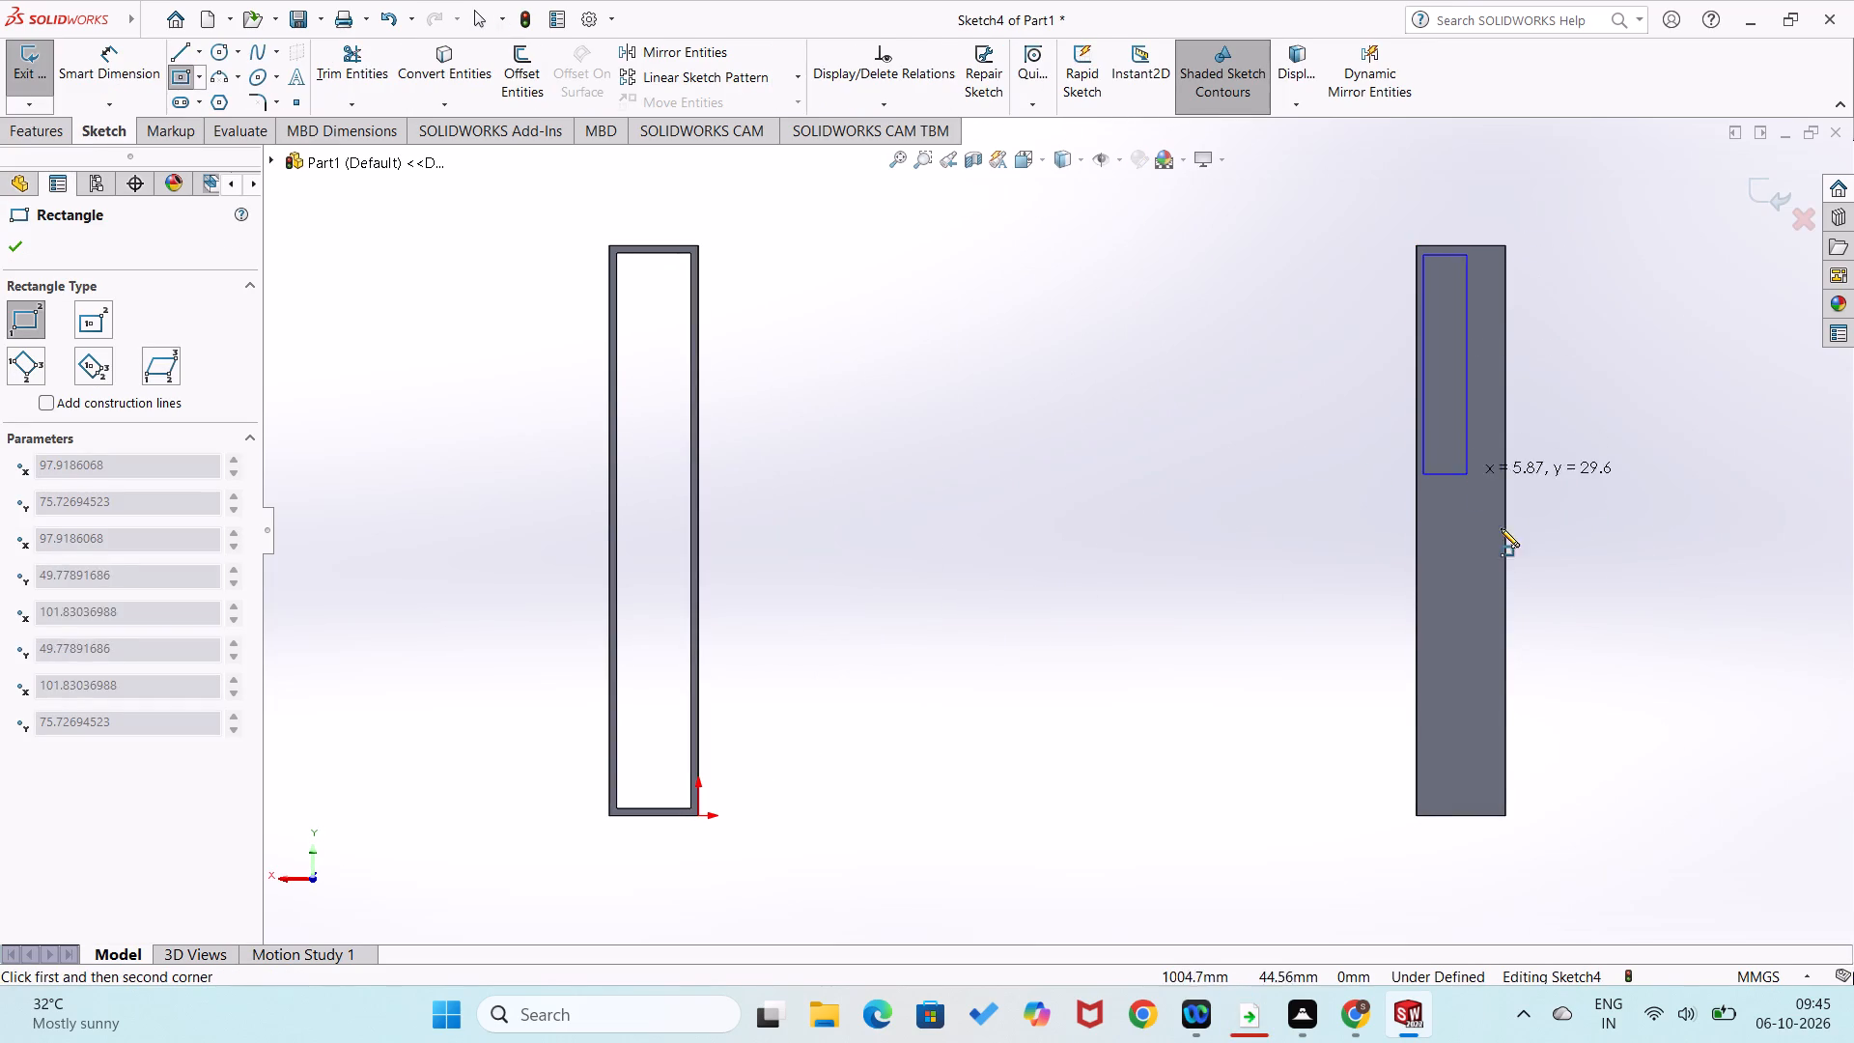
click(1497, 806)
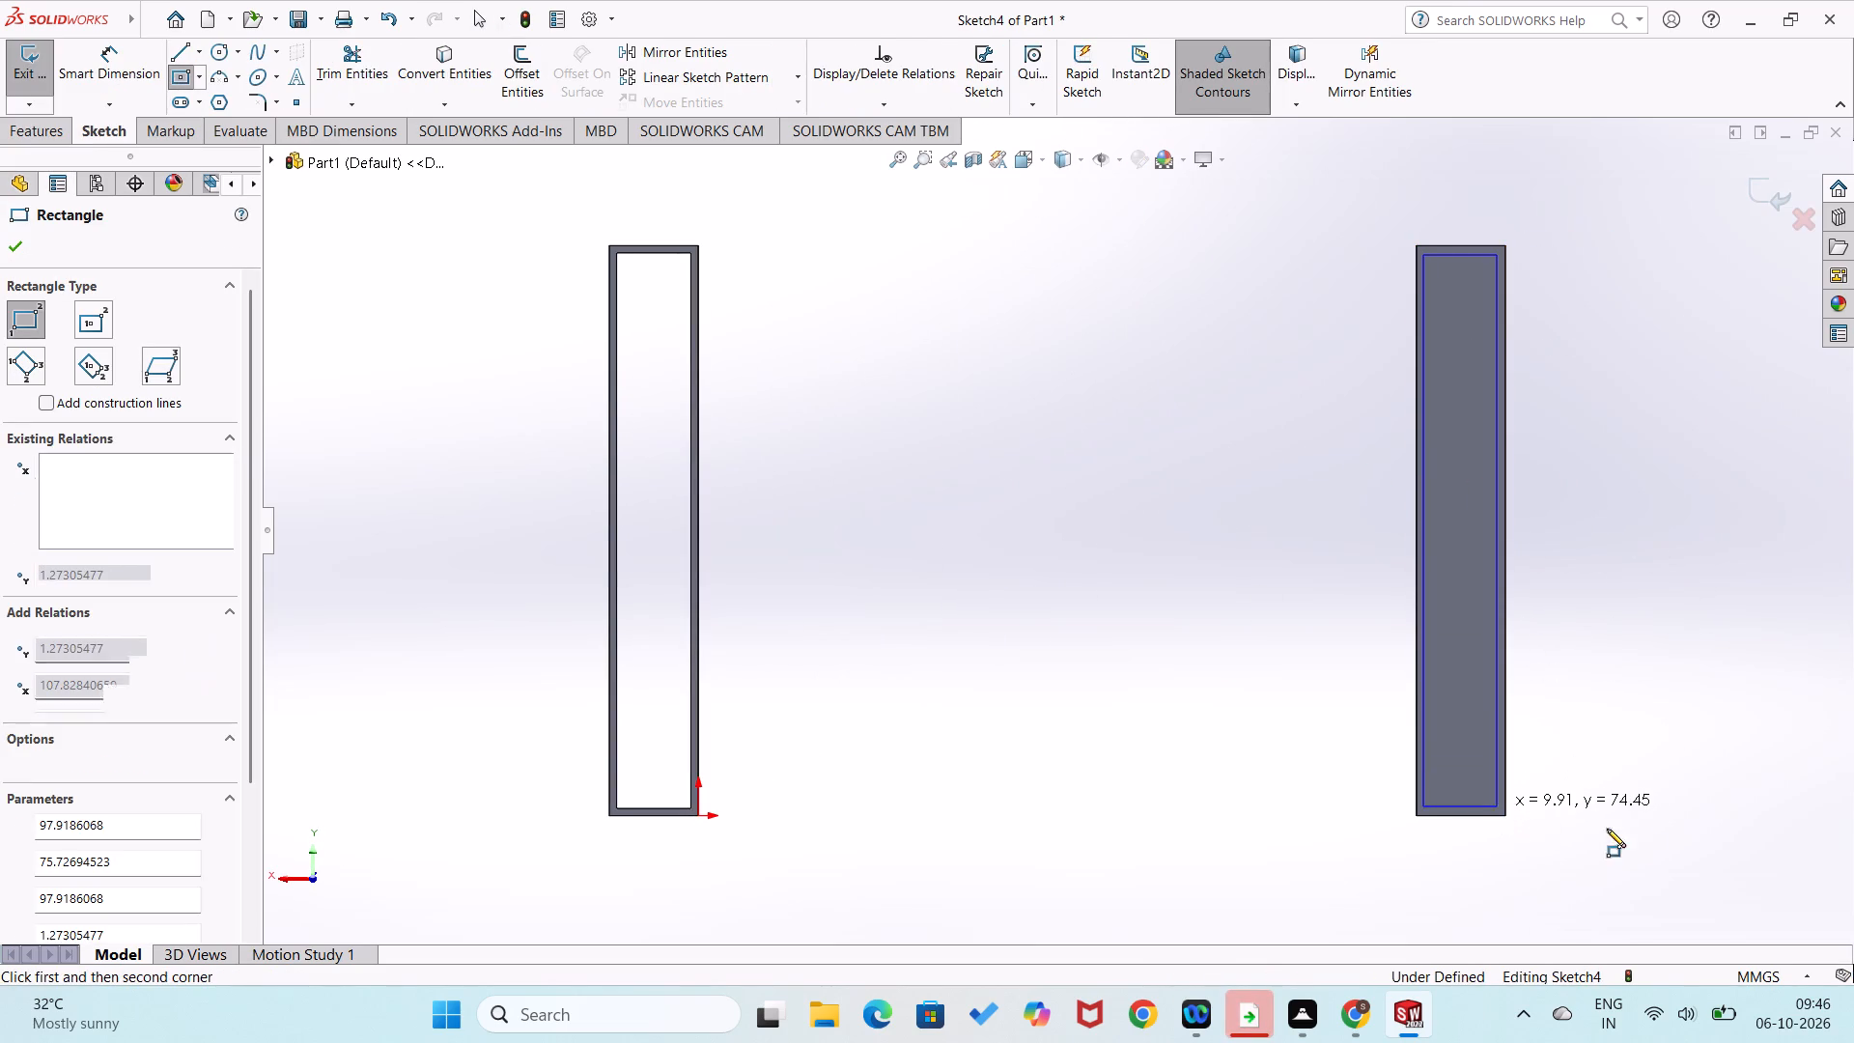
Dimension the gap between the inner rectangle and the block's vertical edge farthest from the first frame to 1 mm.
right_drag(1628, 825, 1596, 650)
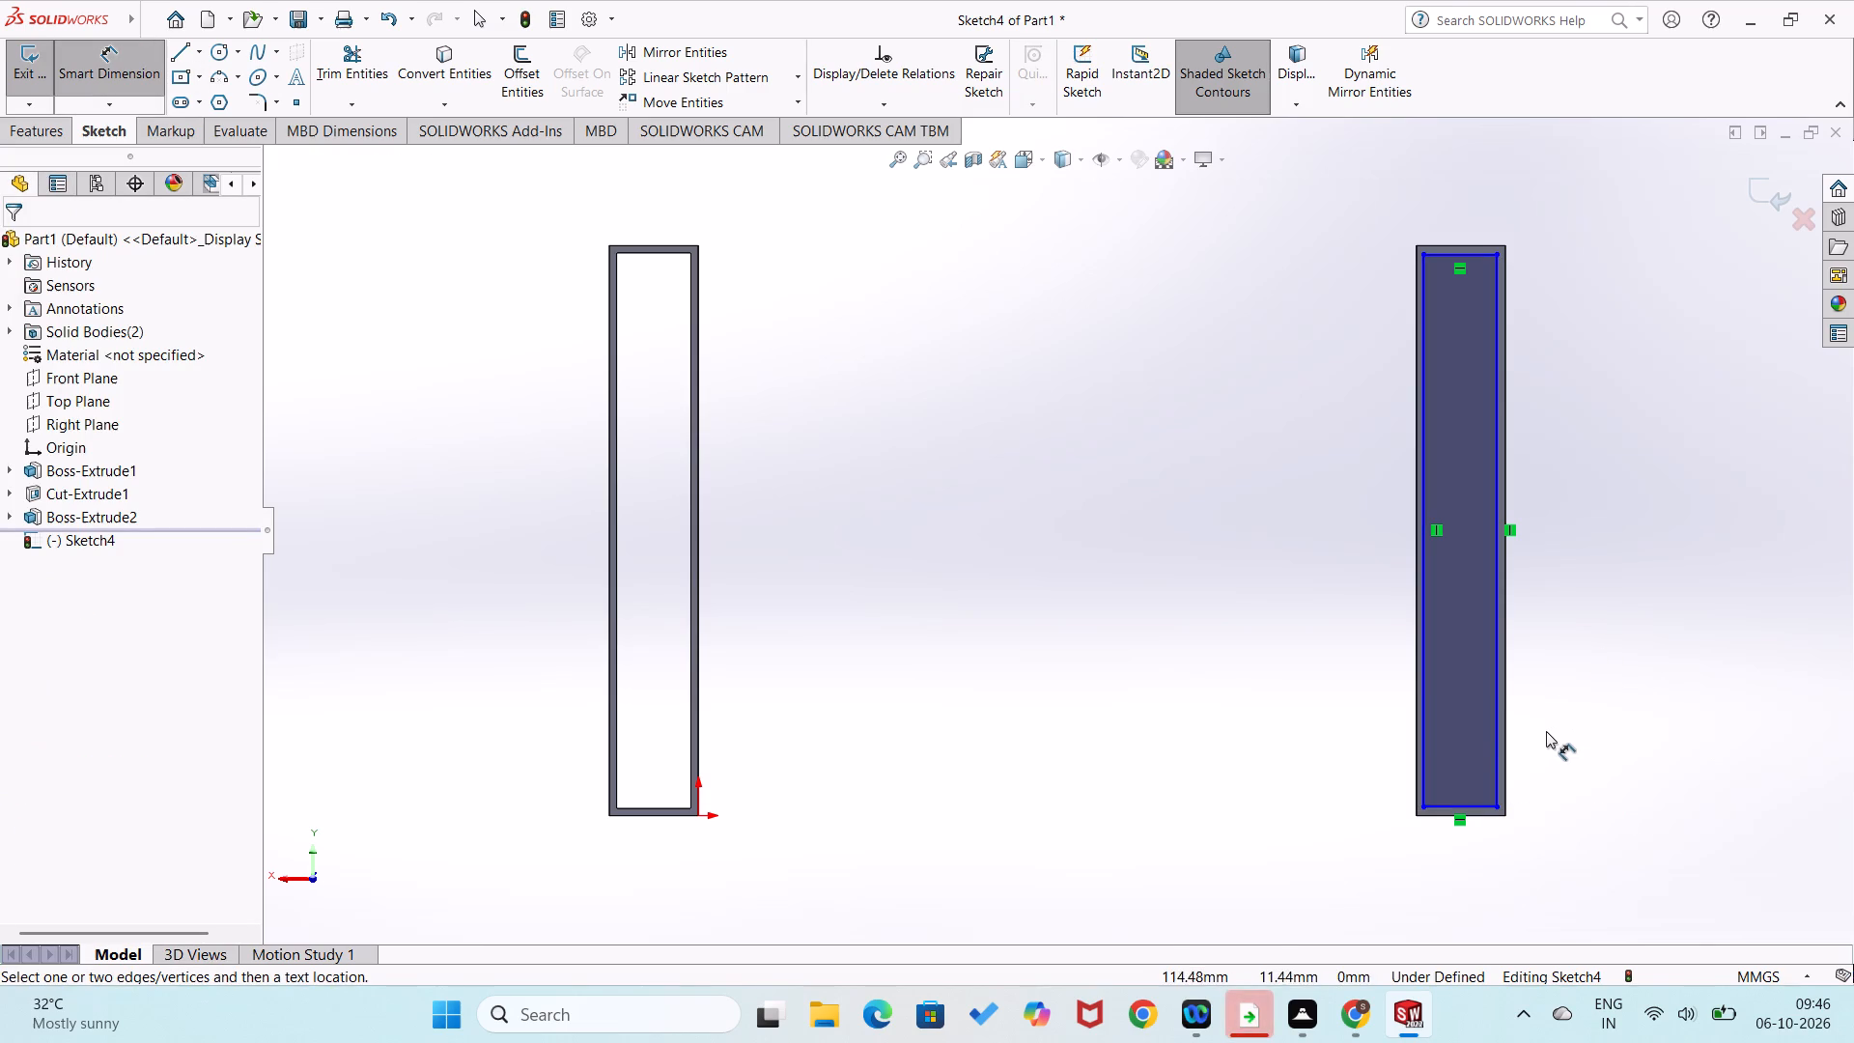
click(1497, 784)
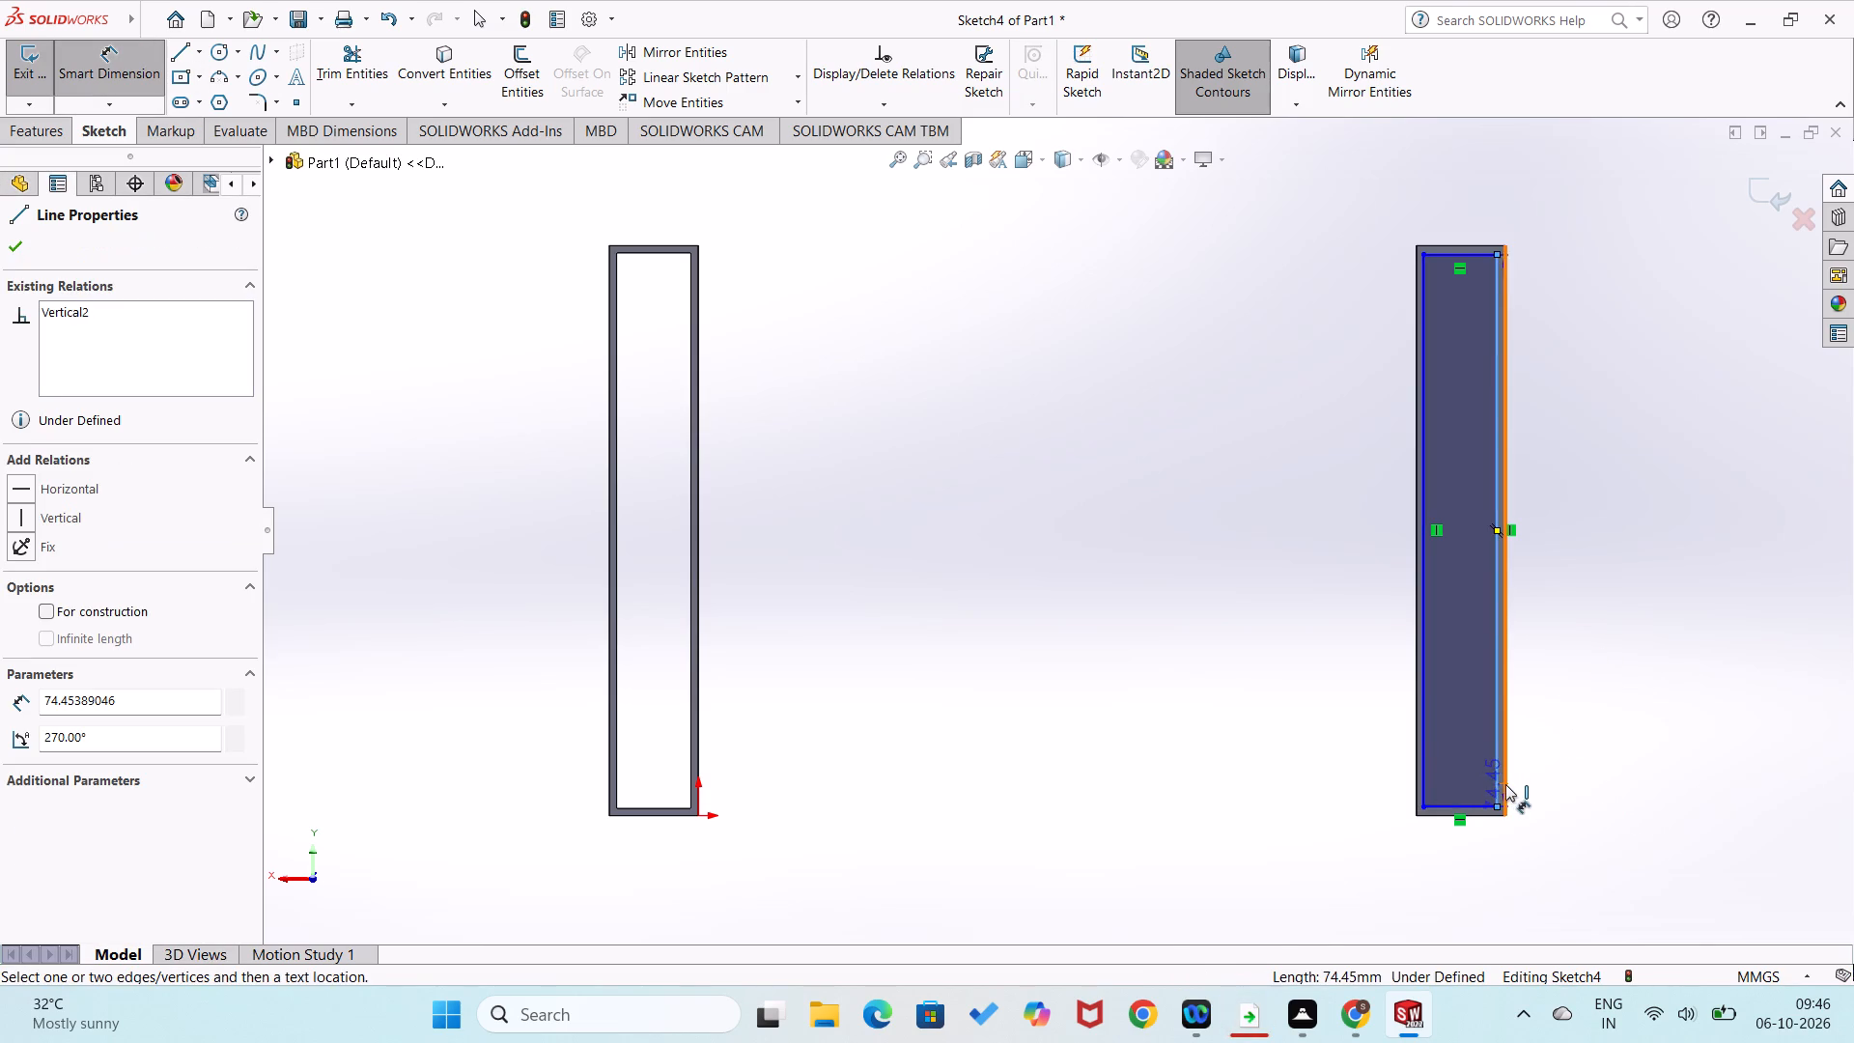
click(1505, 784)
click(1544, 777)
key(1)
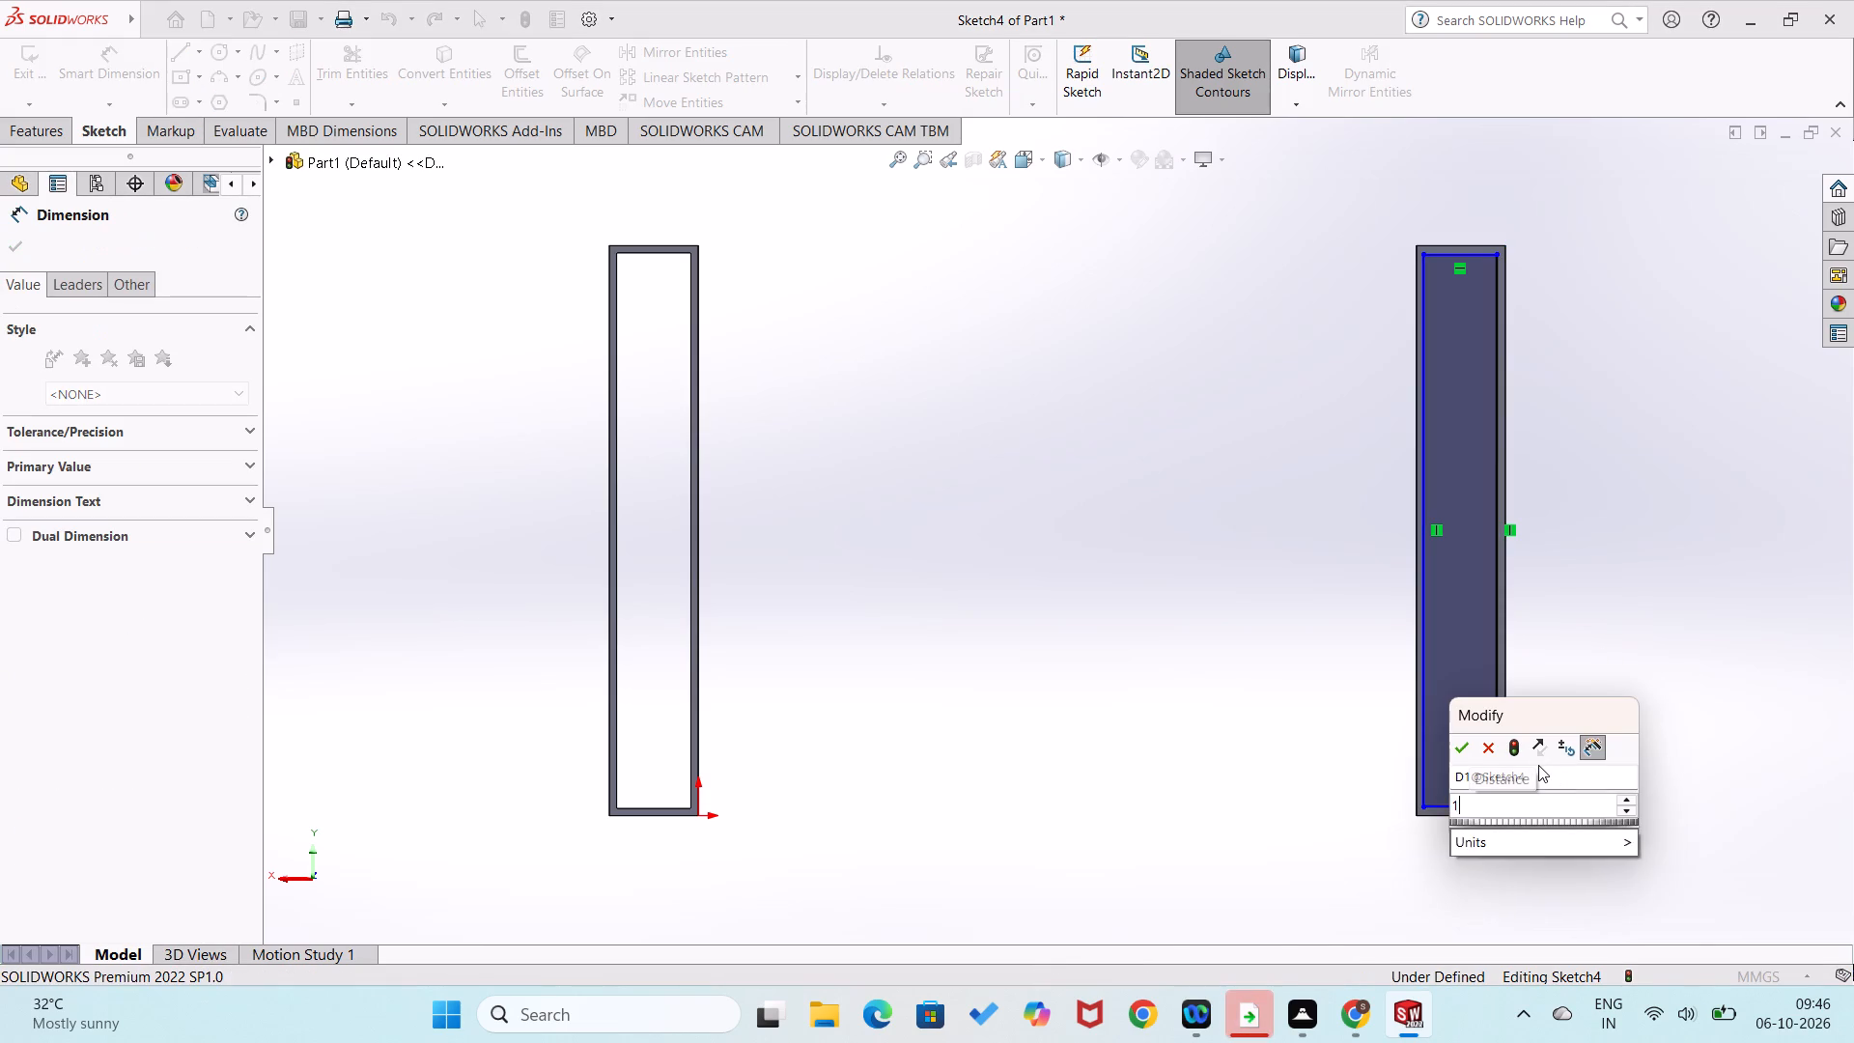
key(Return)
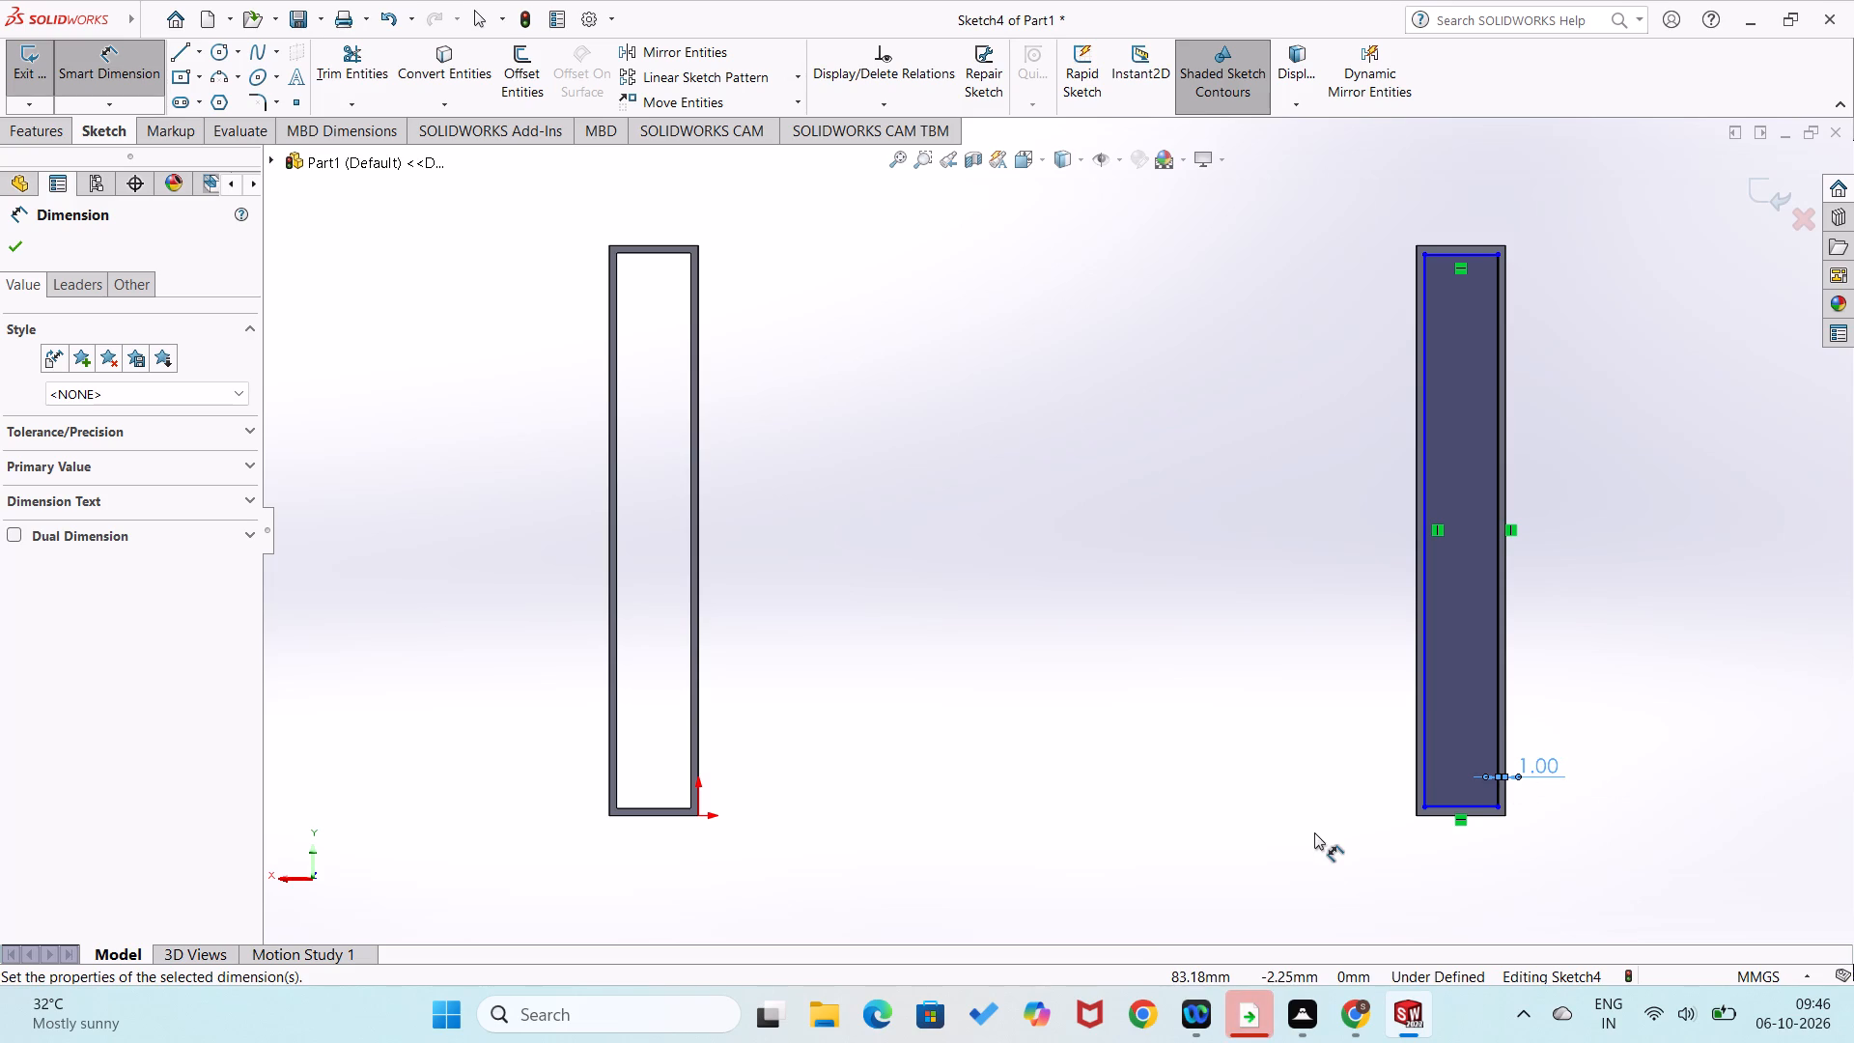
Dimension the gap between the inner rectangle's bottom side and the block's bottom edge to 1 mm.
click(1448, 818)
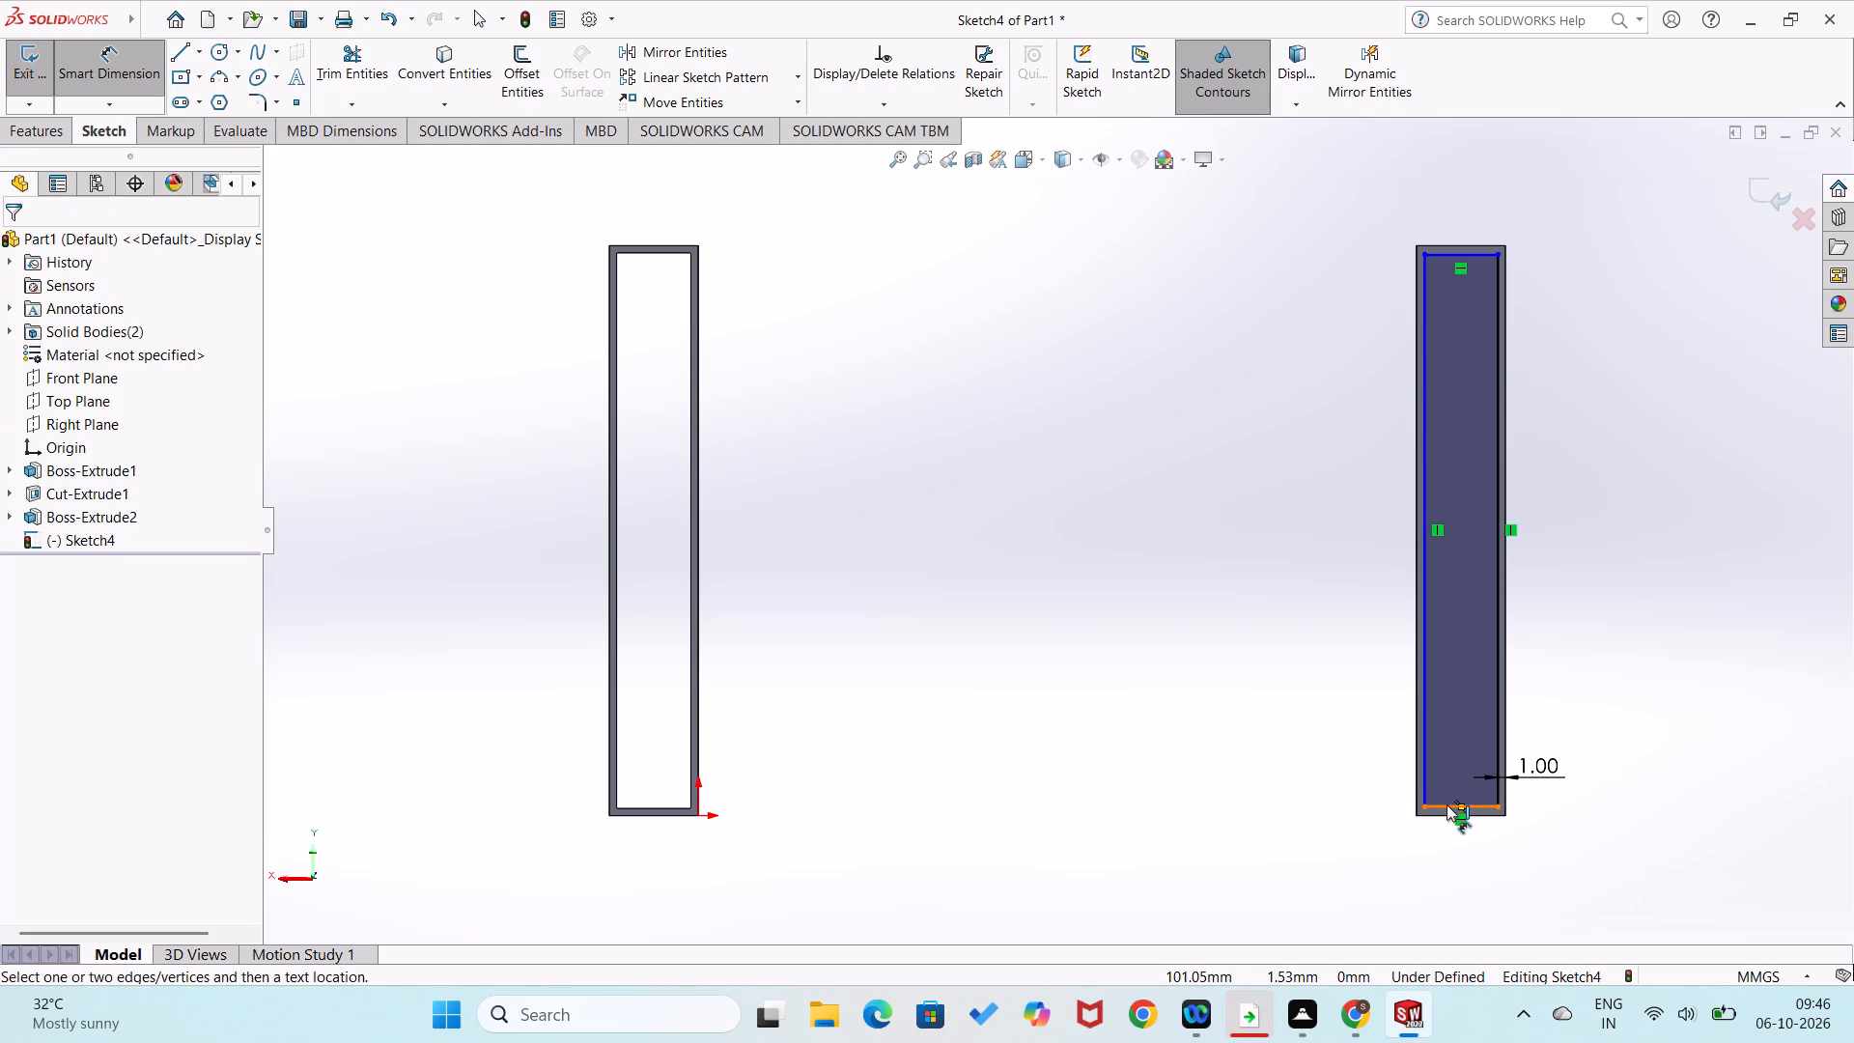
click(1447, 804)
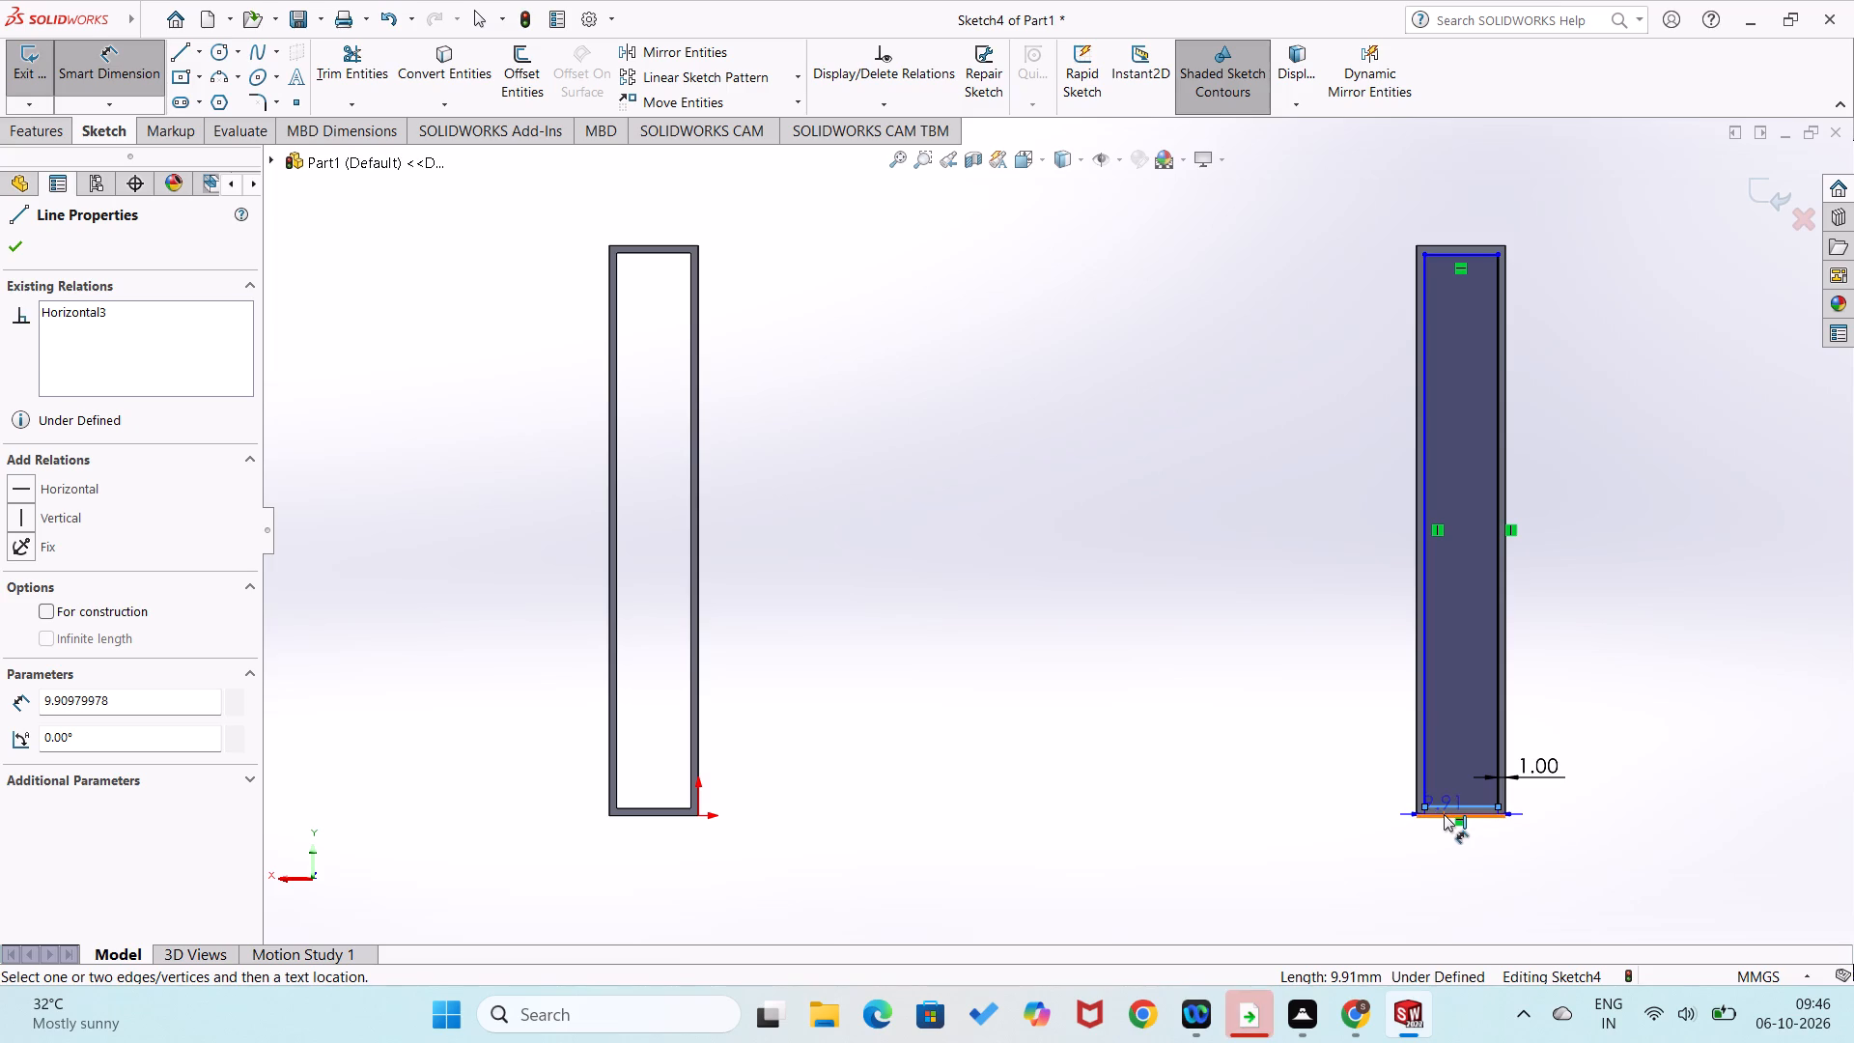
click(1444, 814)
click(1350, 821)
key(1)
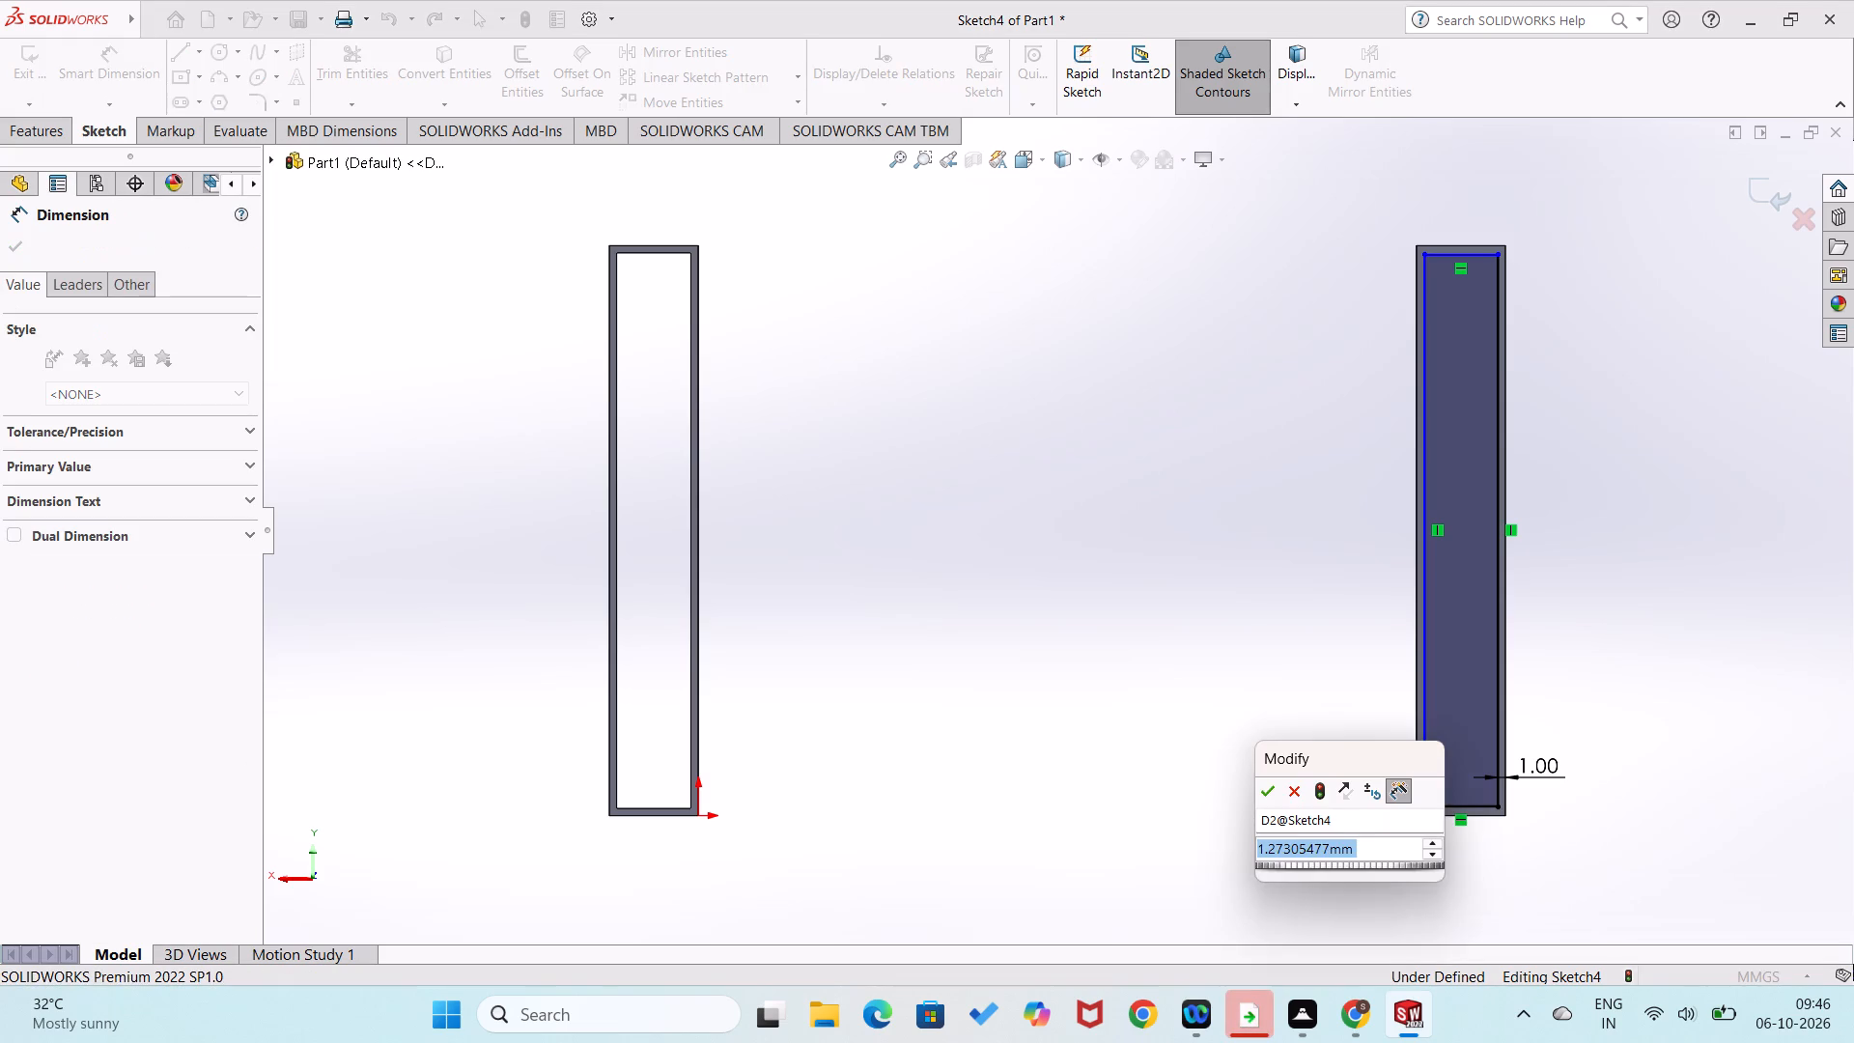
key(Return)
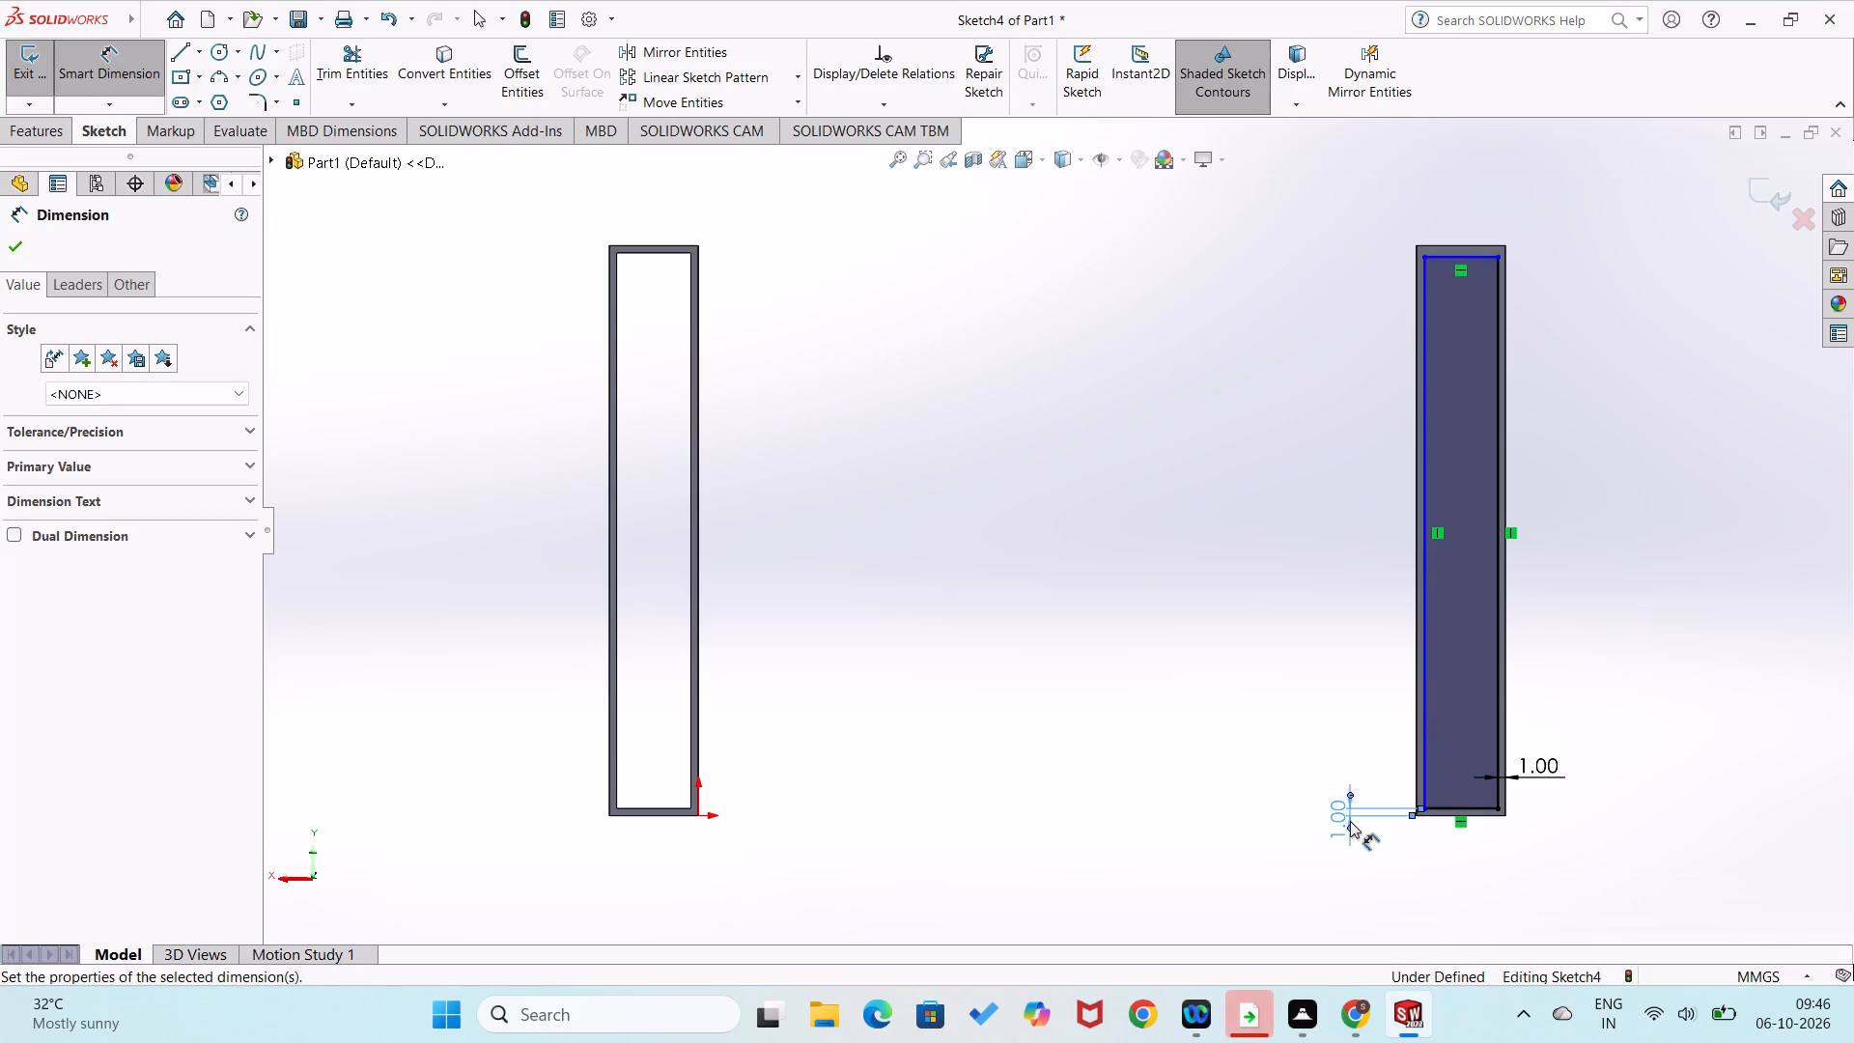
Dimension the gap between the inner rectangle and the block's vertical edge nearest the first frame to 1 mm.
click(1426, 664)
click(1418, 669)
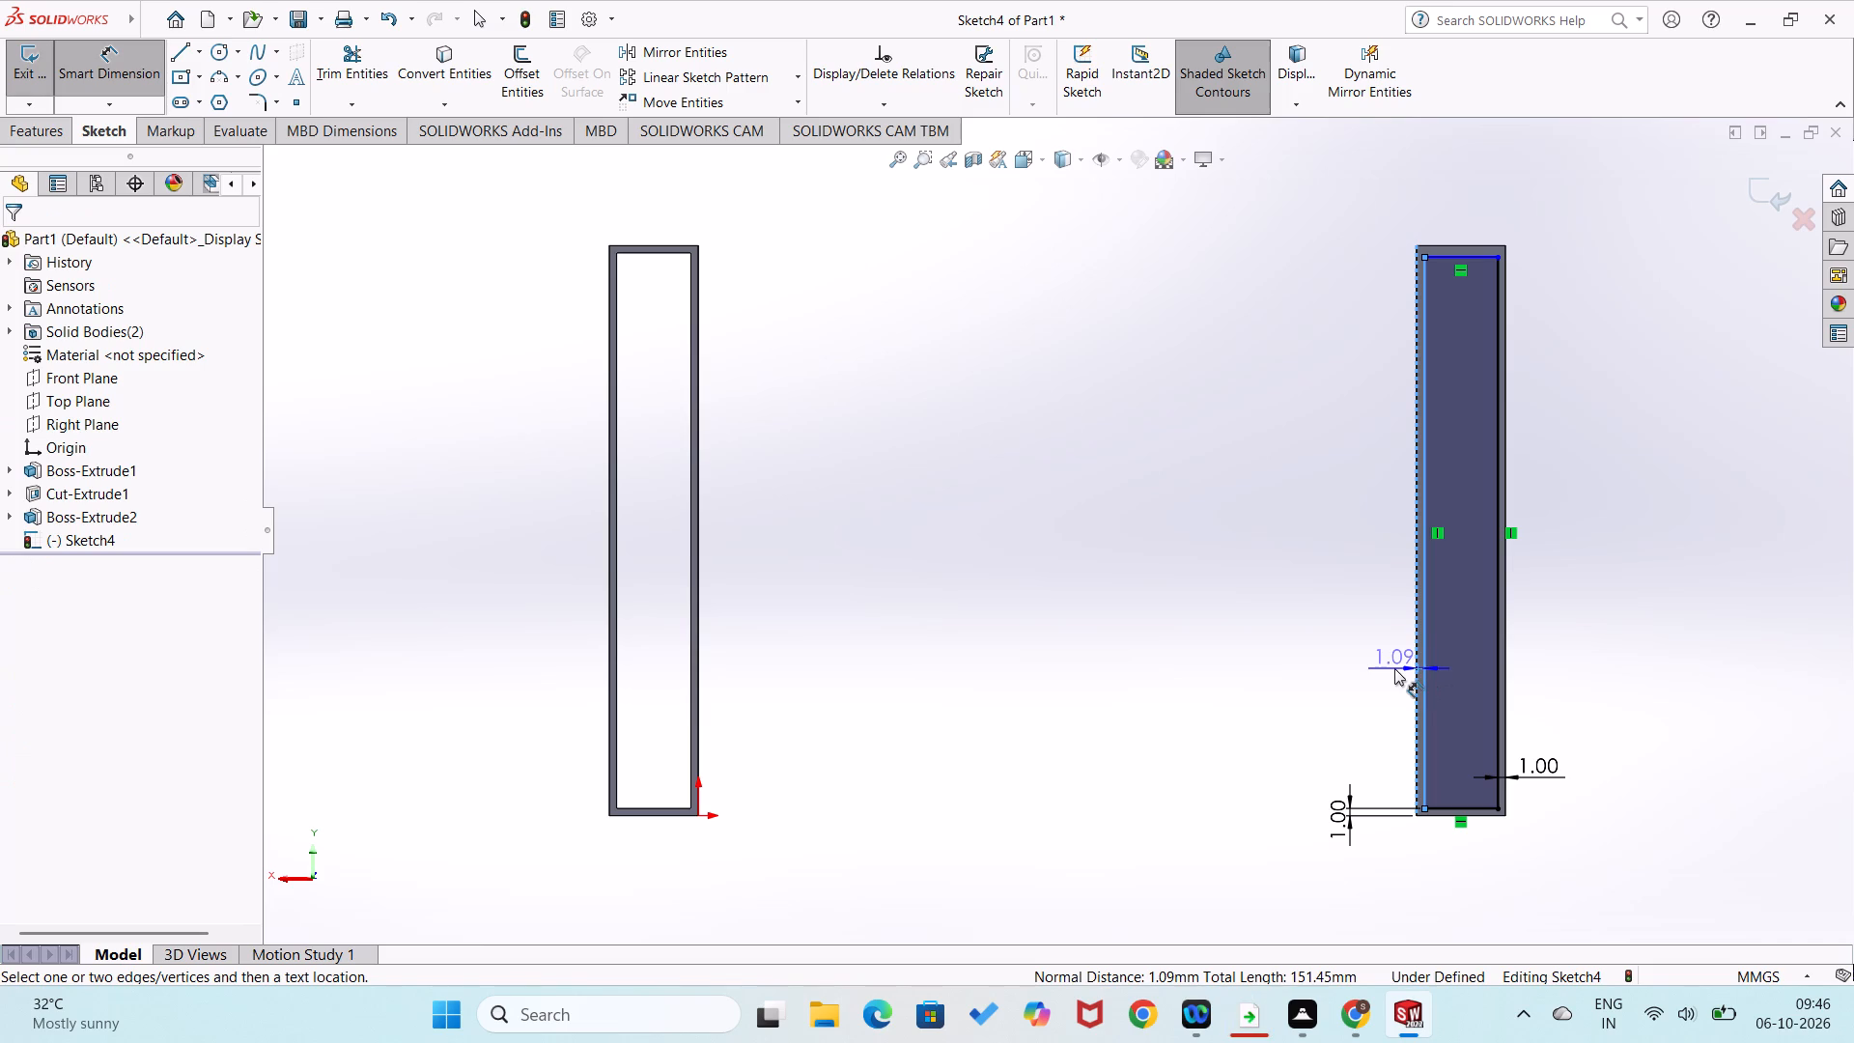
double_click(1394, 668)
key(1)
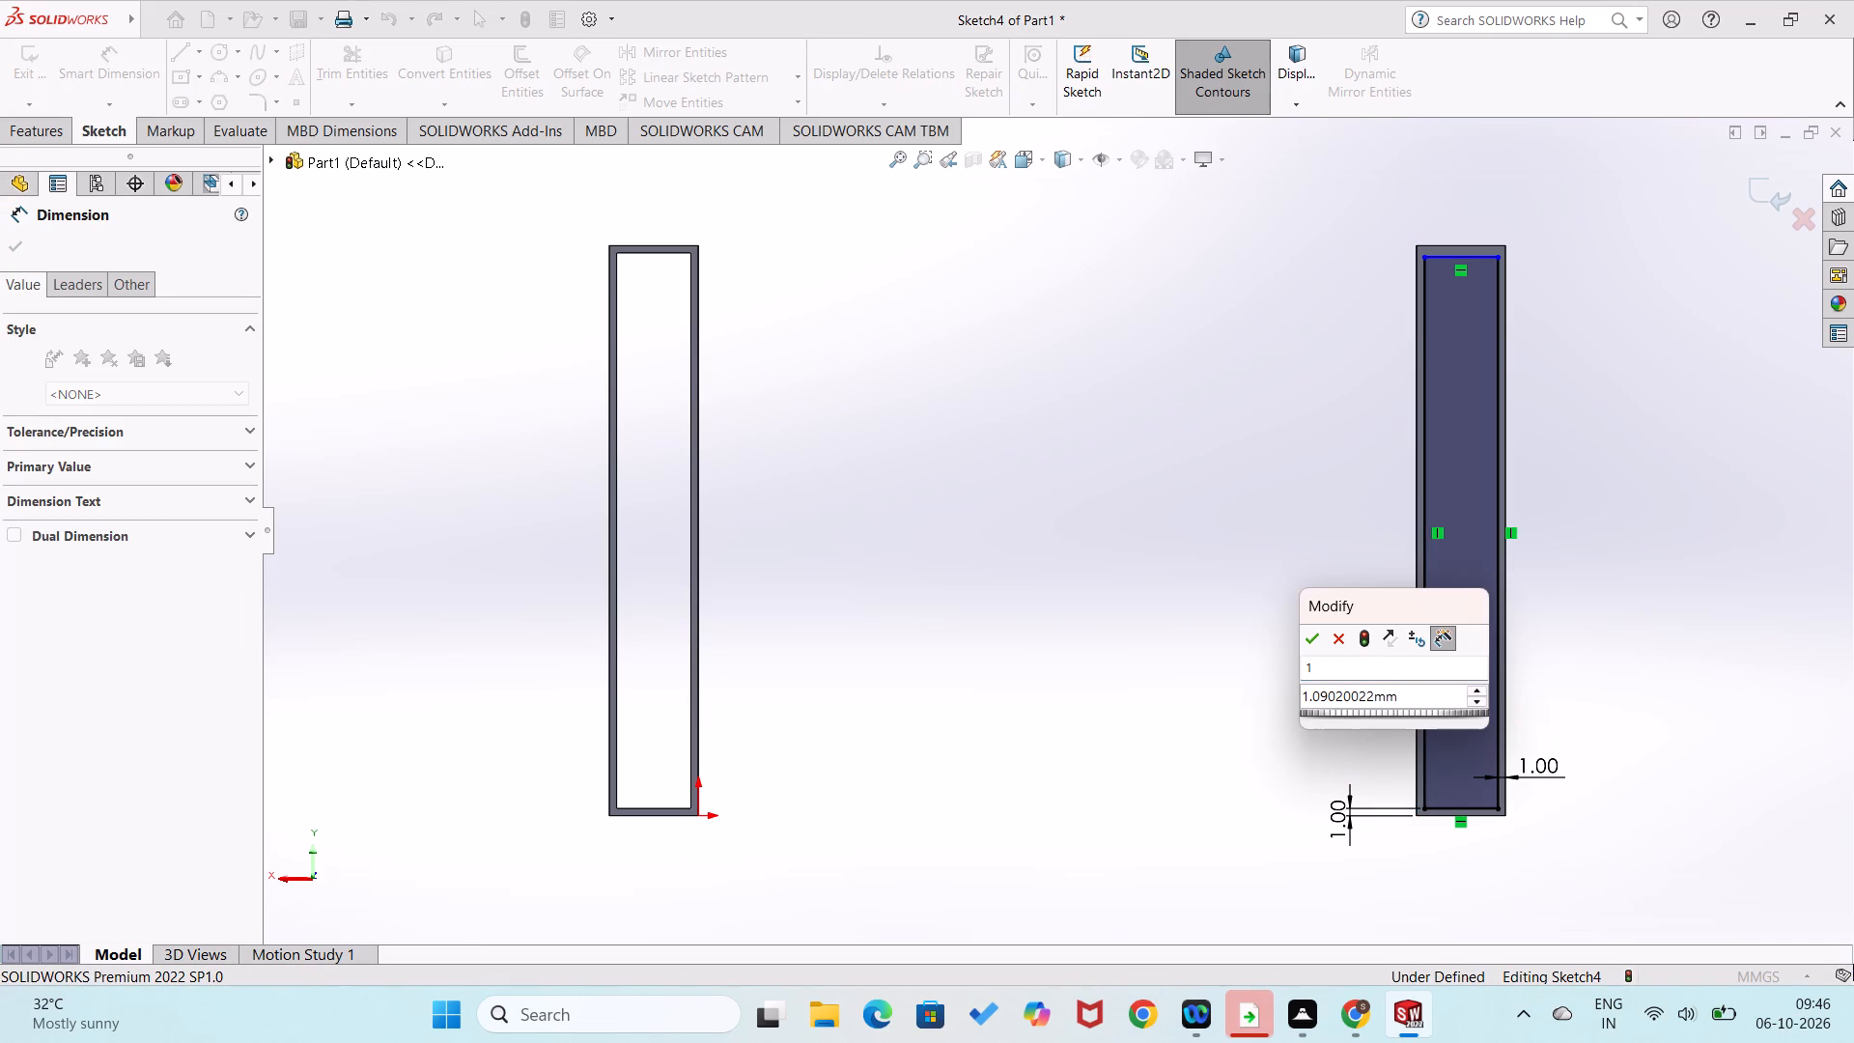
key(Return)
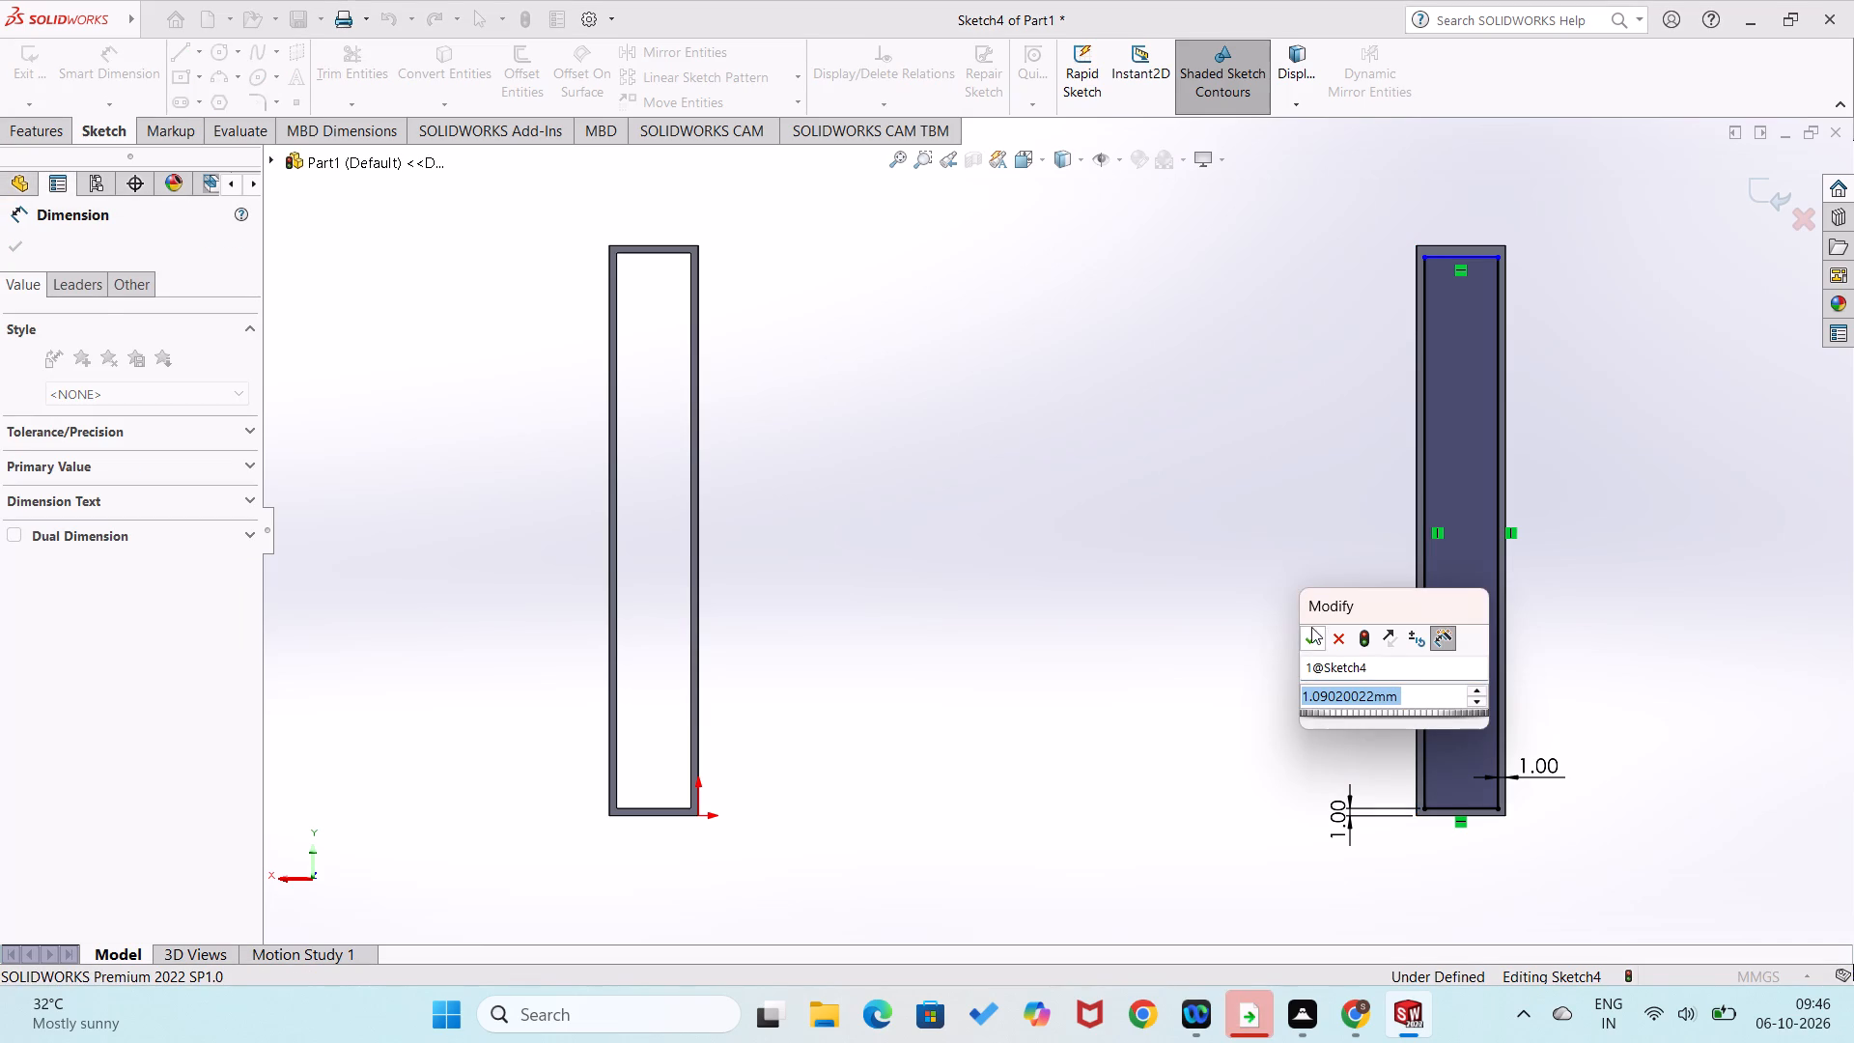
key(1)
key(Return)
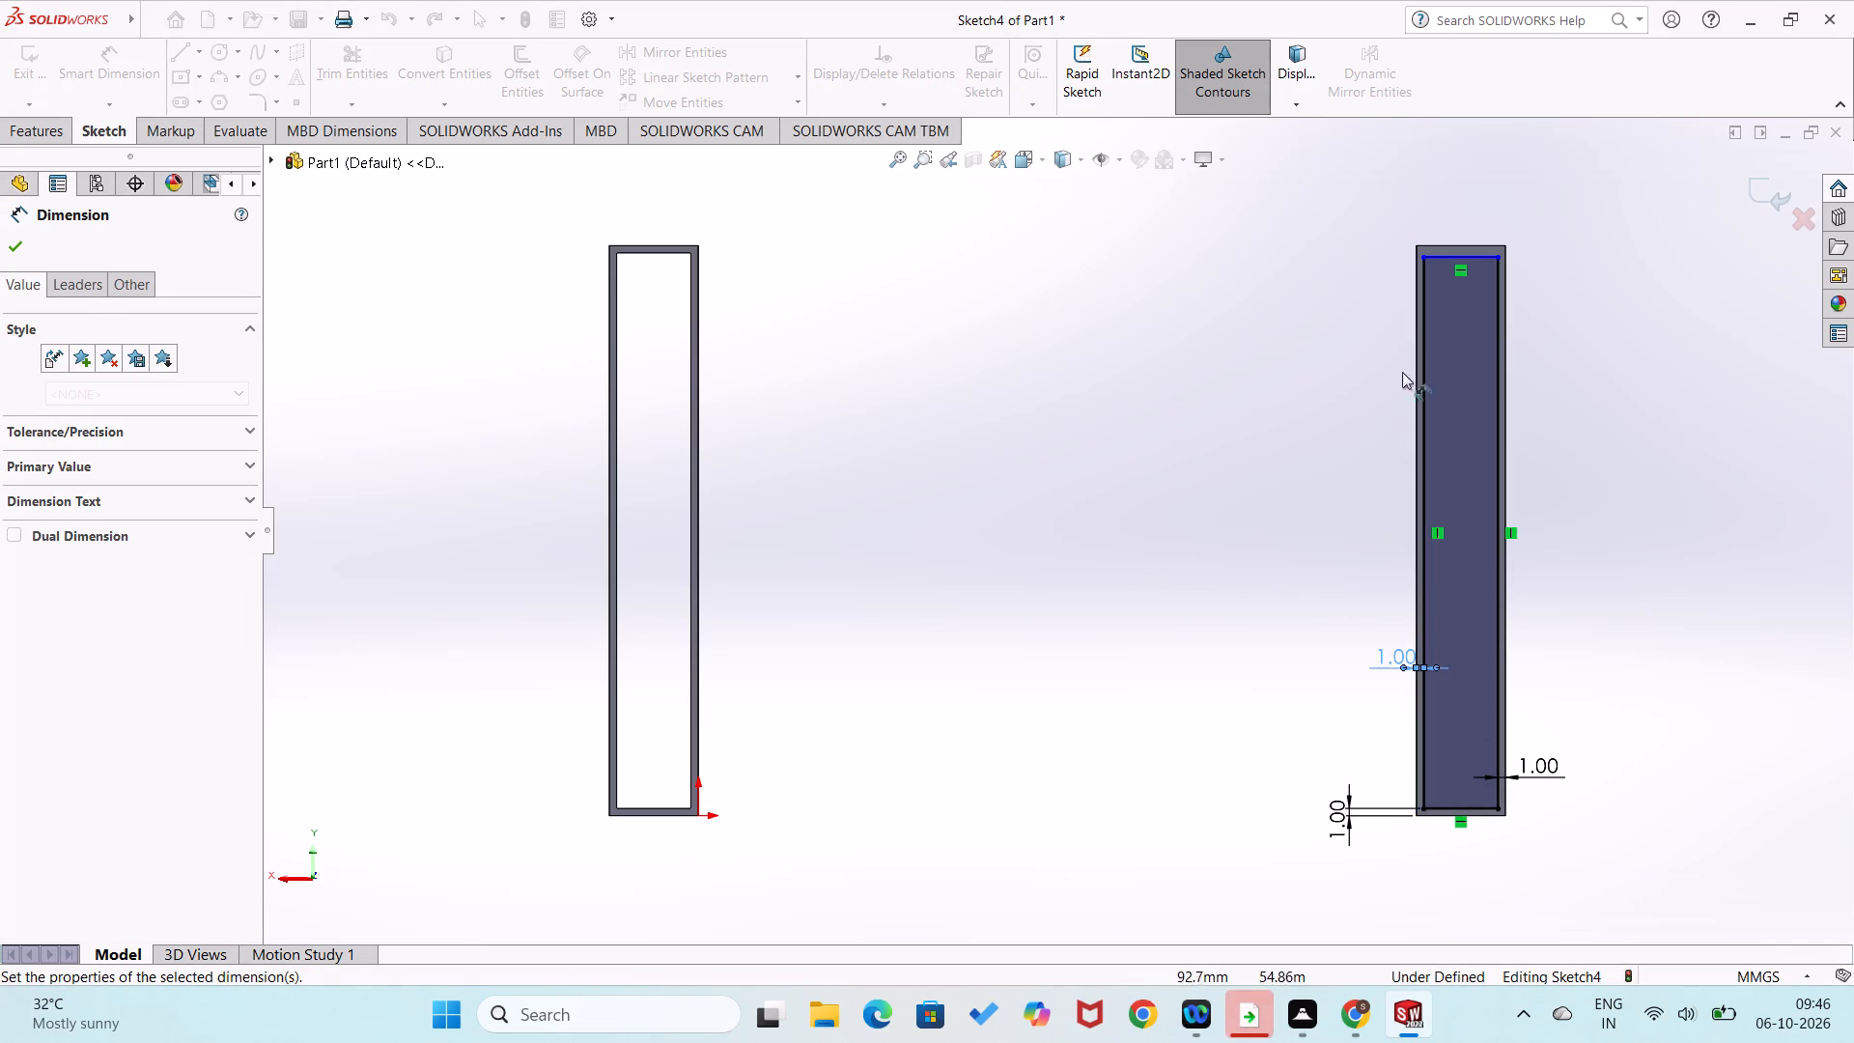
Dimension the gap between the inner rectangle's top side and the block's top edge to 1 mm.
click(1475, 258)
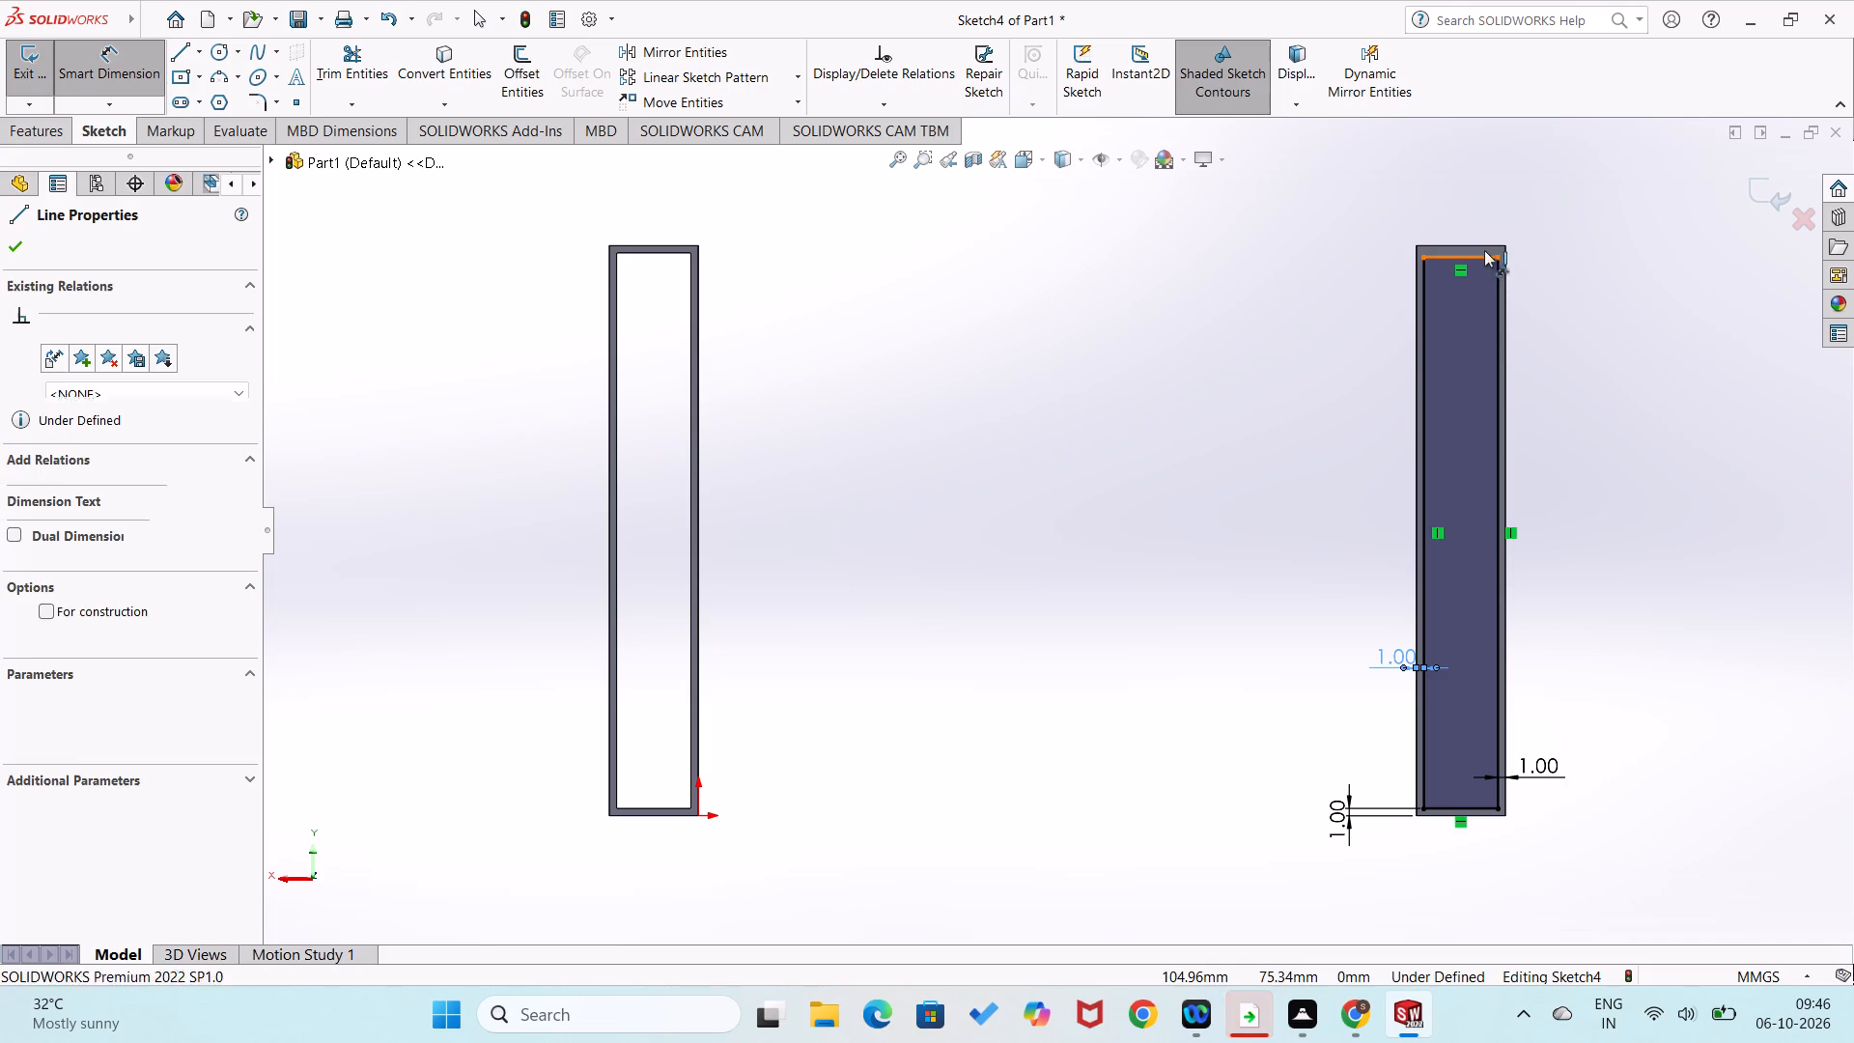
click(1488, 245)
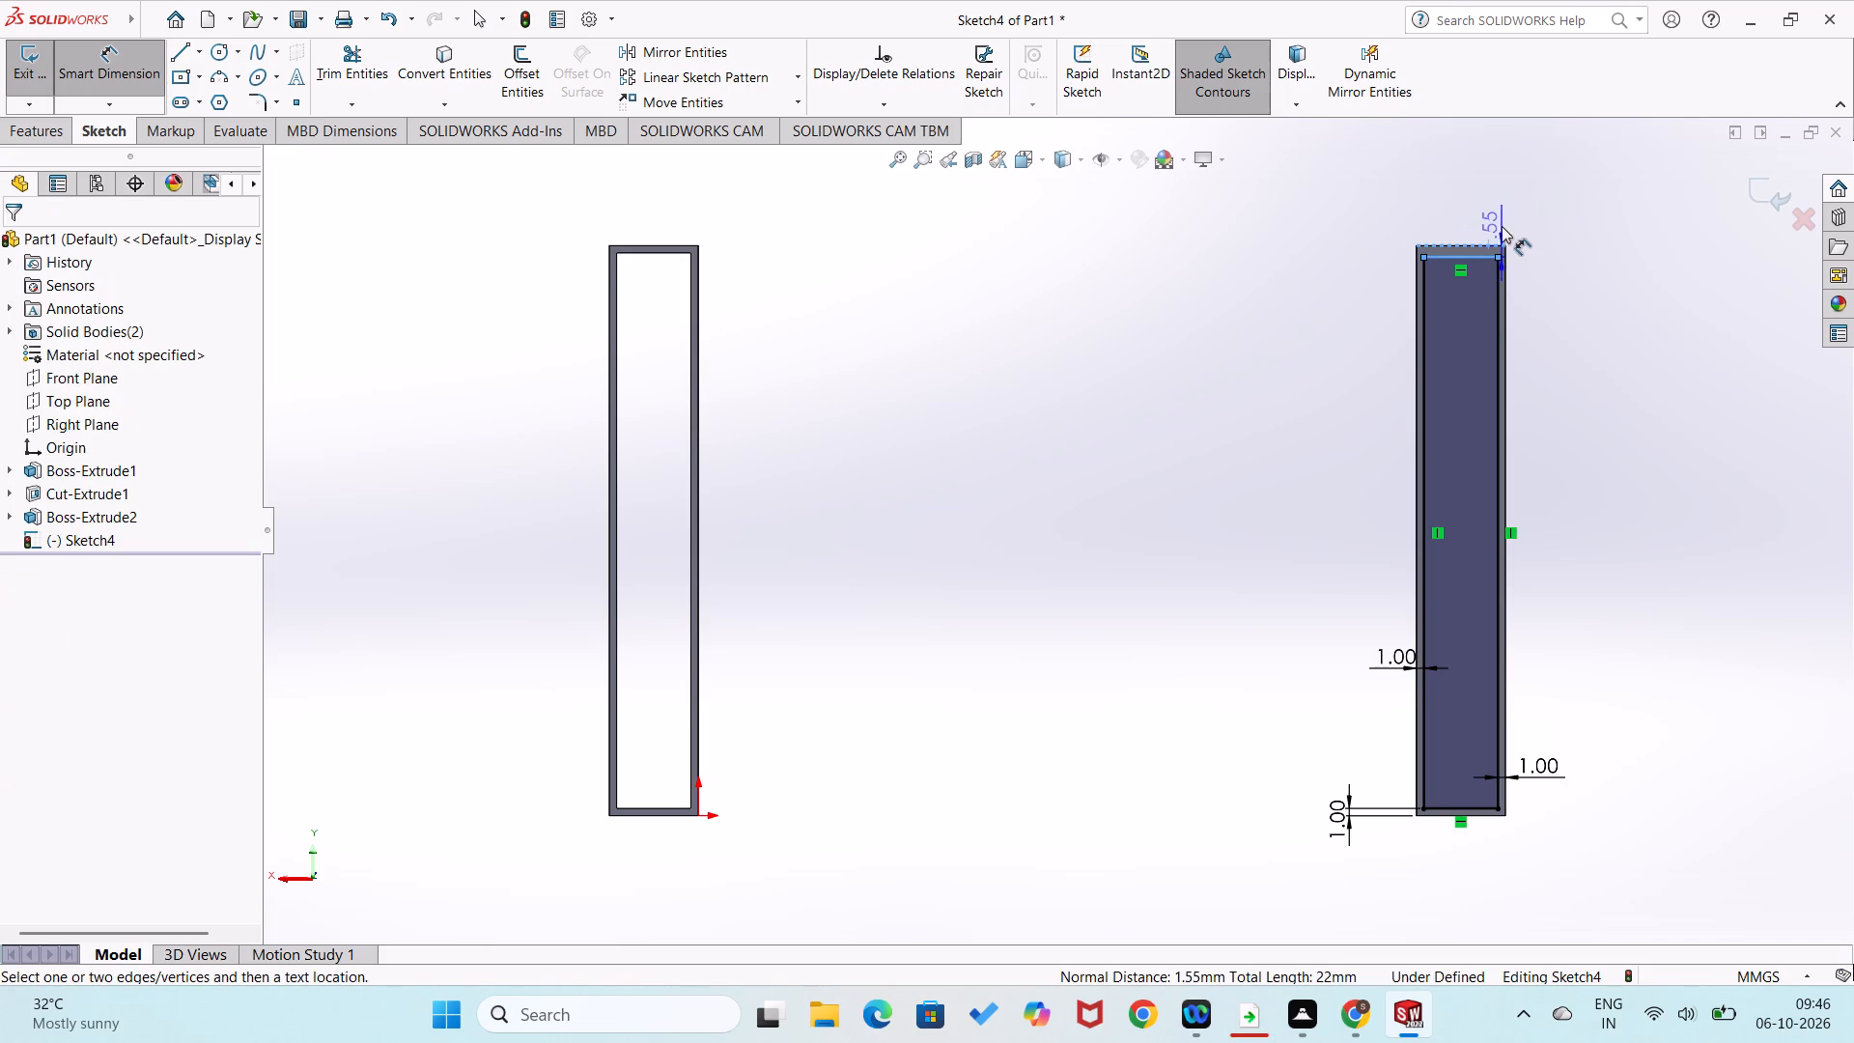
click(1504, 208)
key(1)
key(Return)
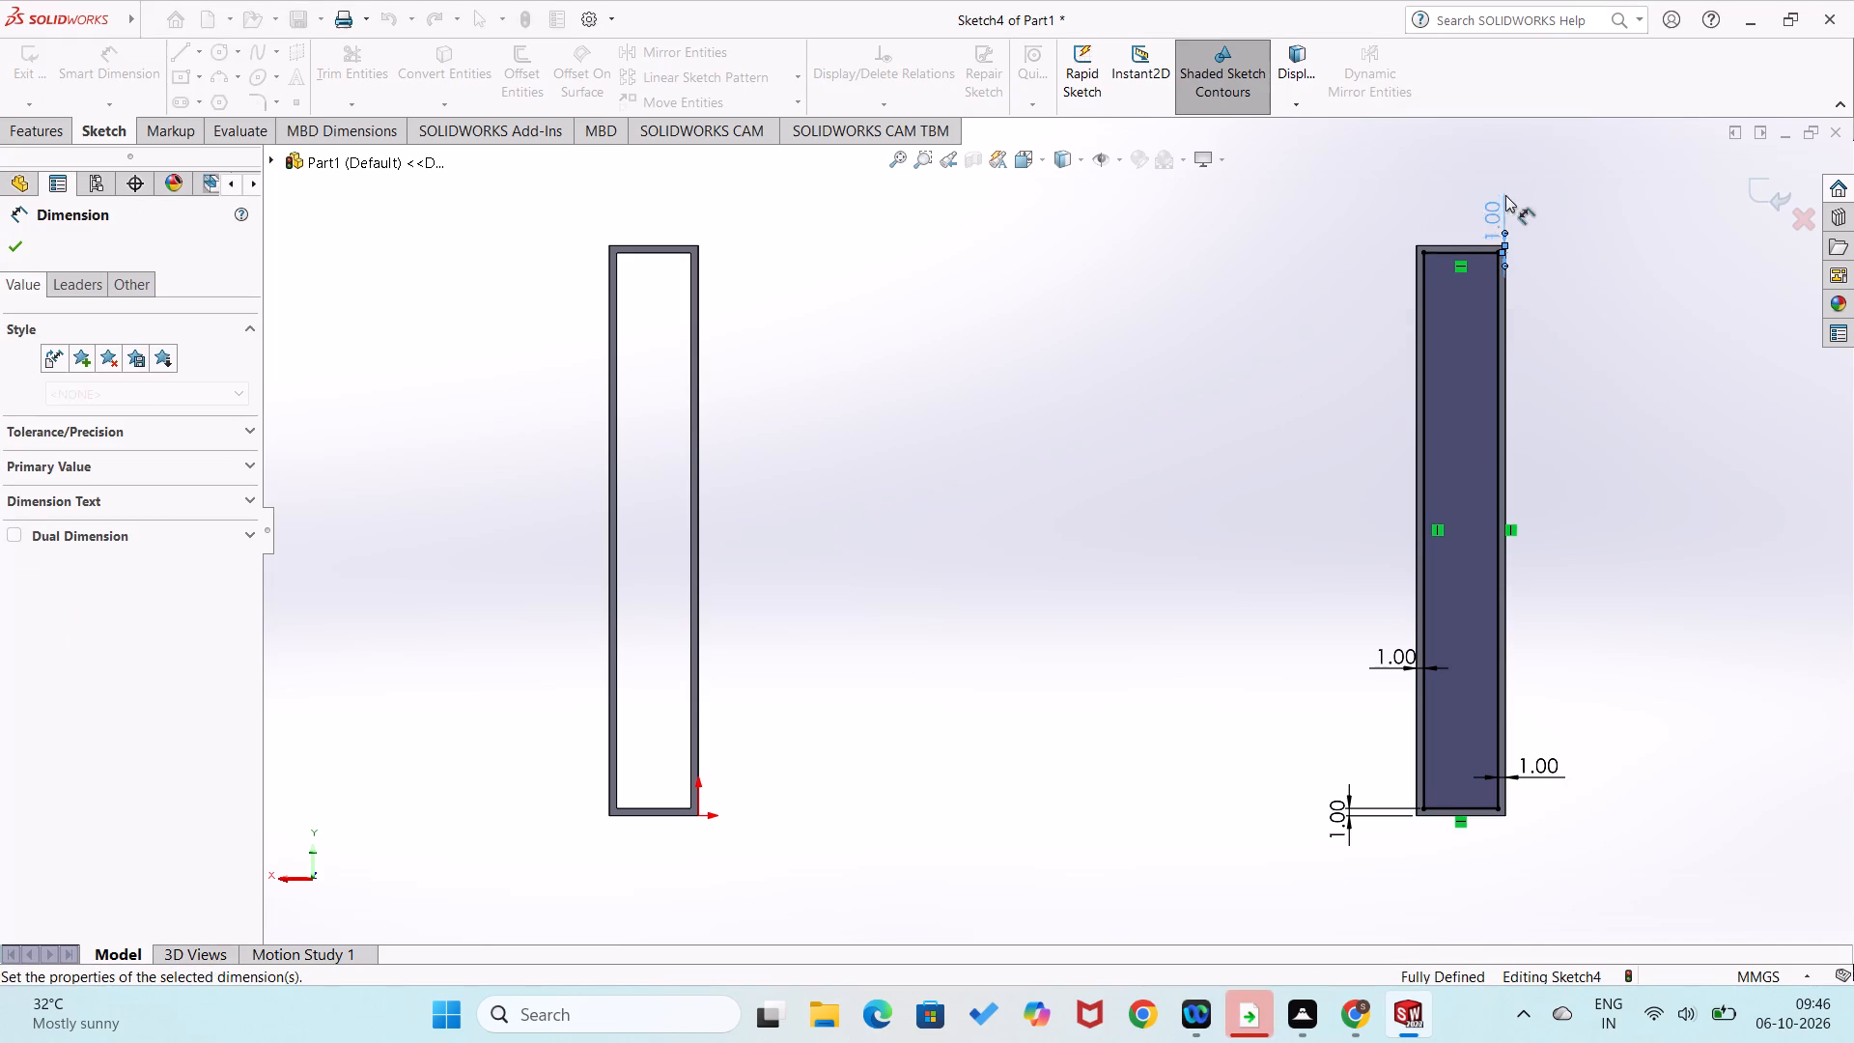
click(1255, 334)
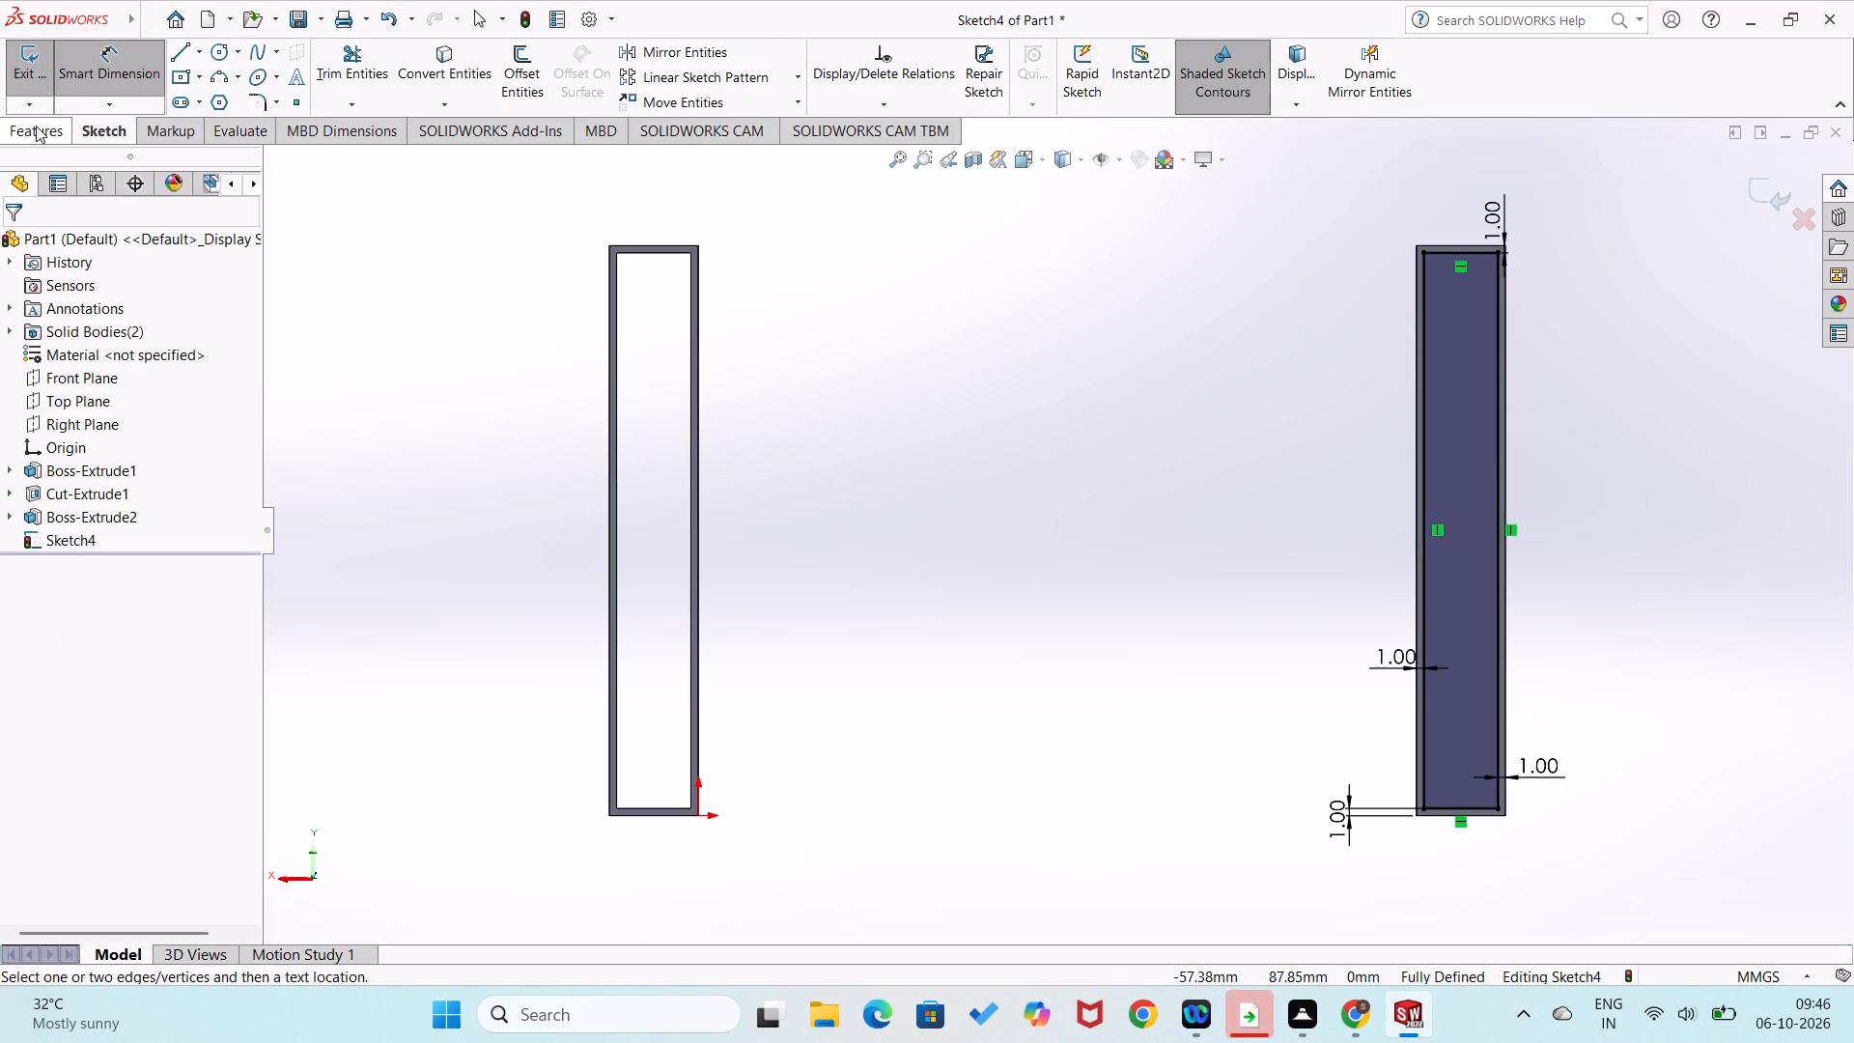
Cut the inner rectangle 2 mm deep through the second block to form a frame.
click(39, 126)
click(339, 67)
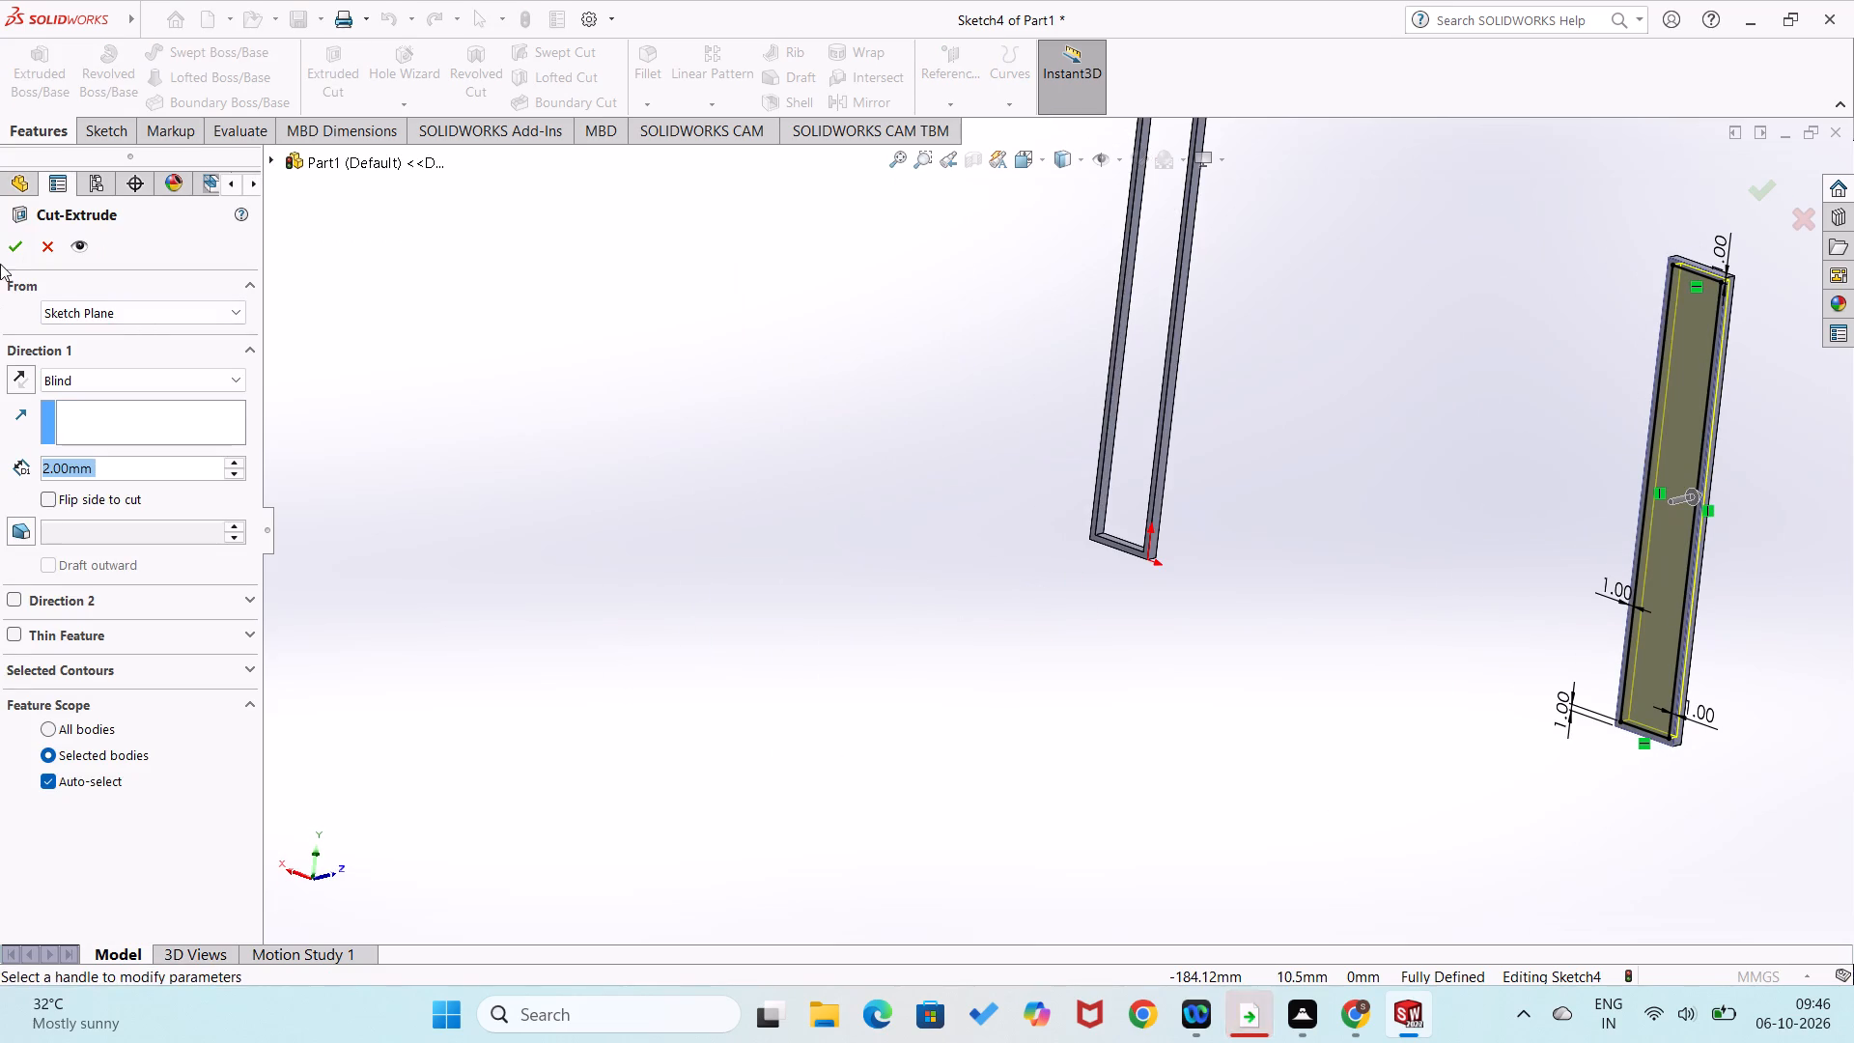
click(9, 247)
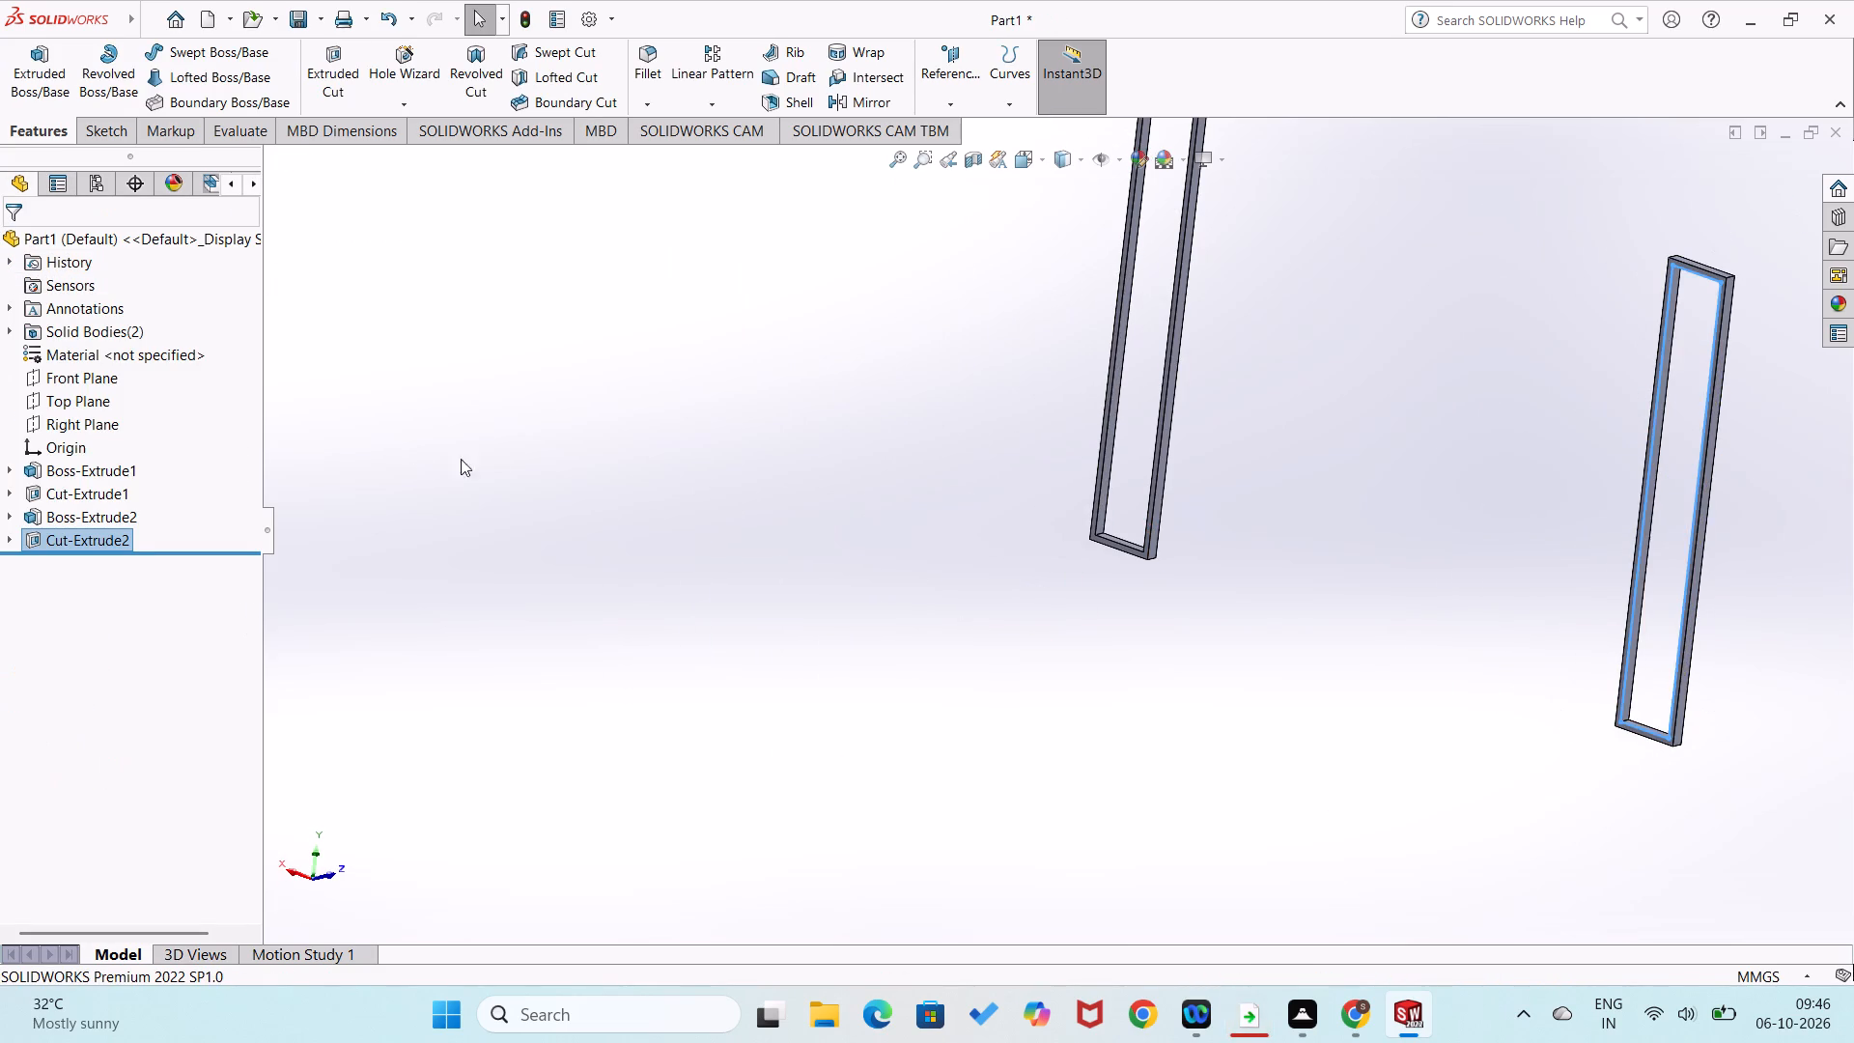
click(492, 466)
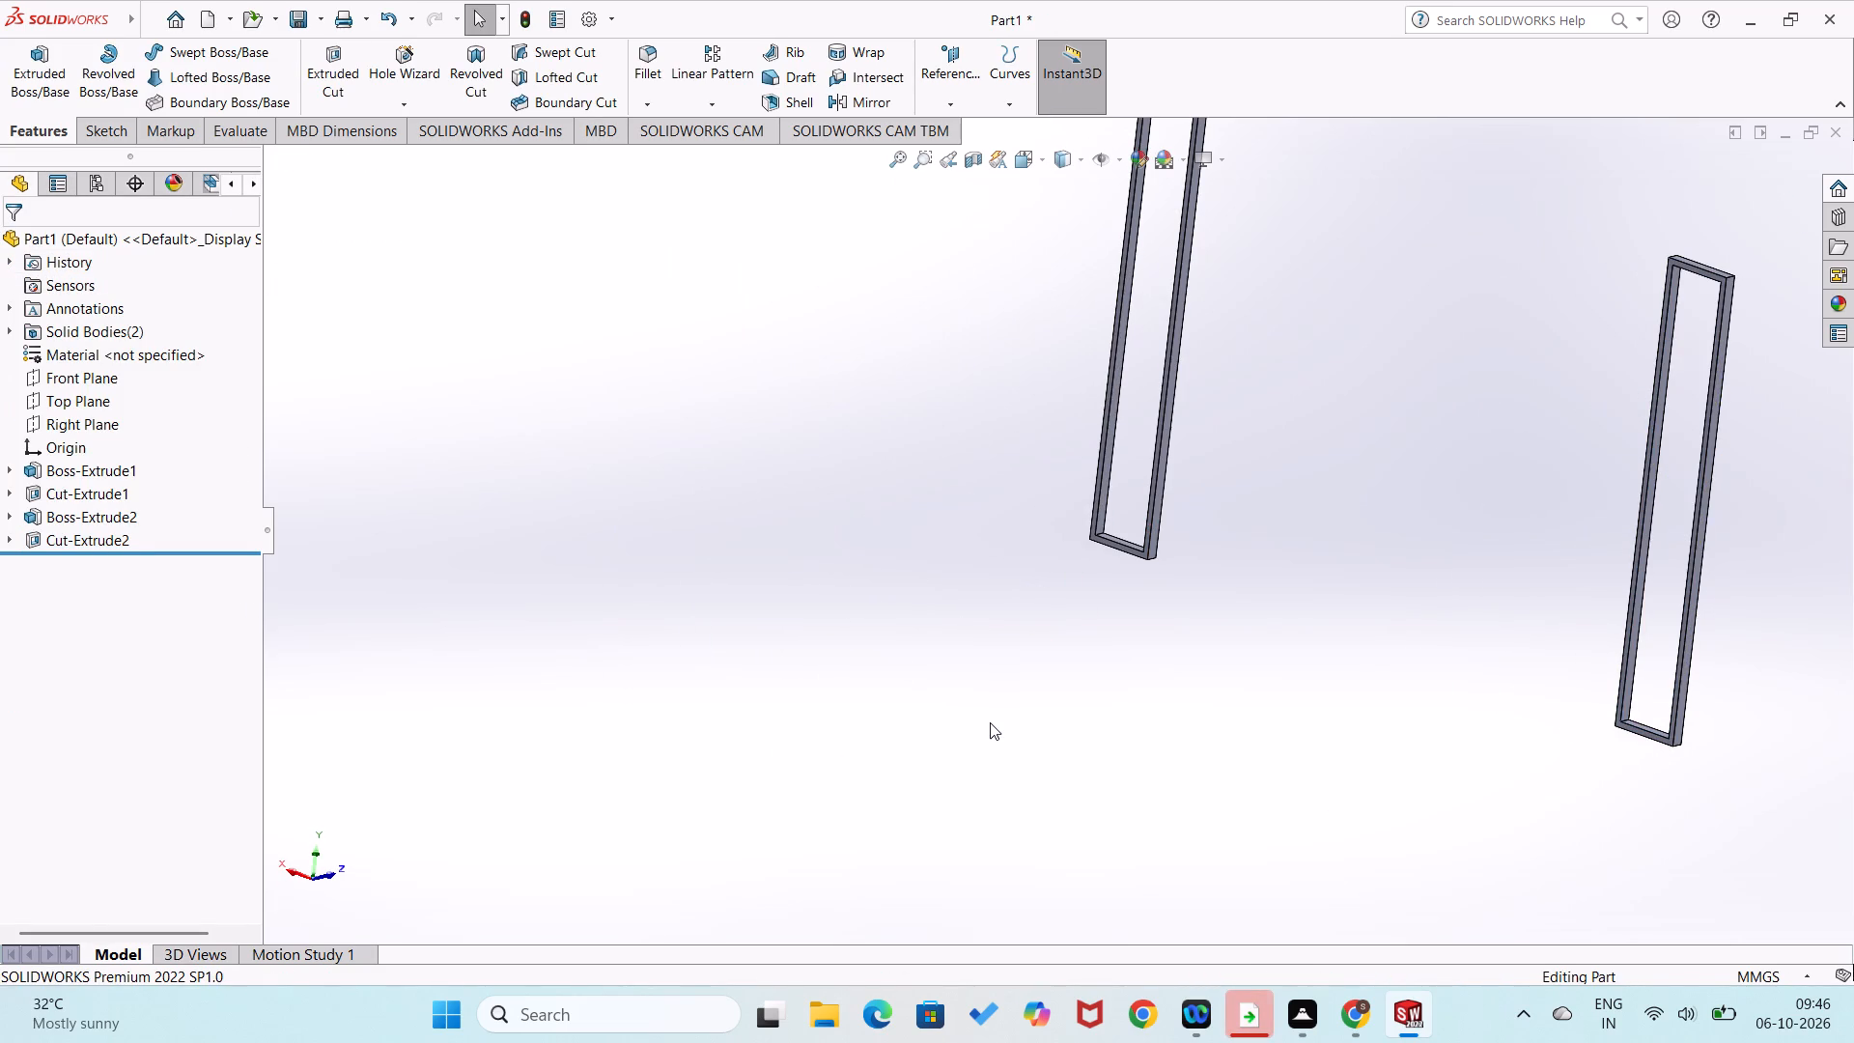
On the first frame's bottom face, sketch a corner rectangle from the origin, about 12 × 63 mm, extending past the frame's thickness.
middle_drag(990, 722, 1105, 343)
scroll(1064, 511, down, 6)
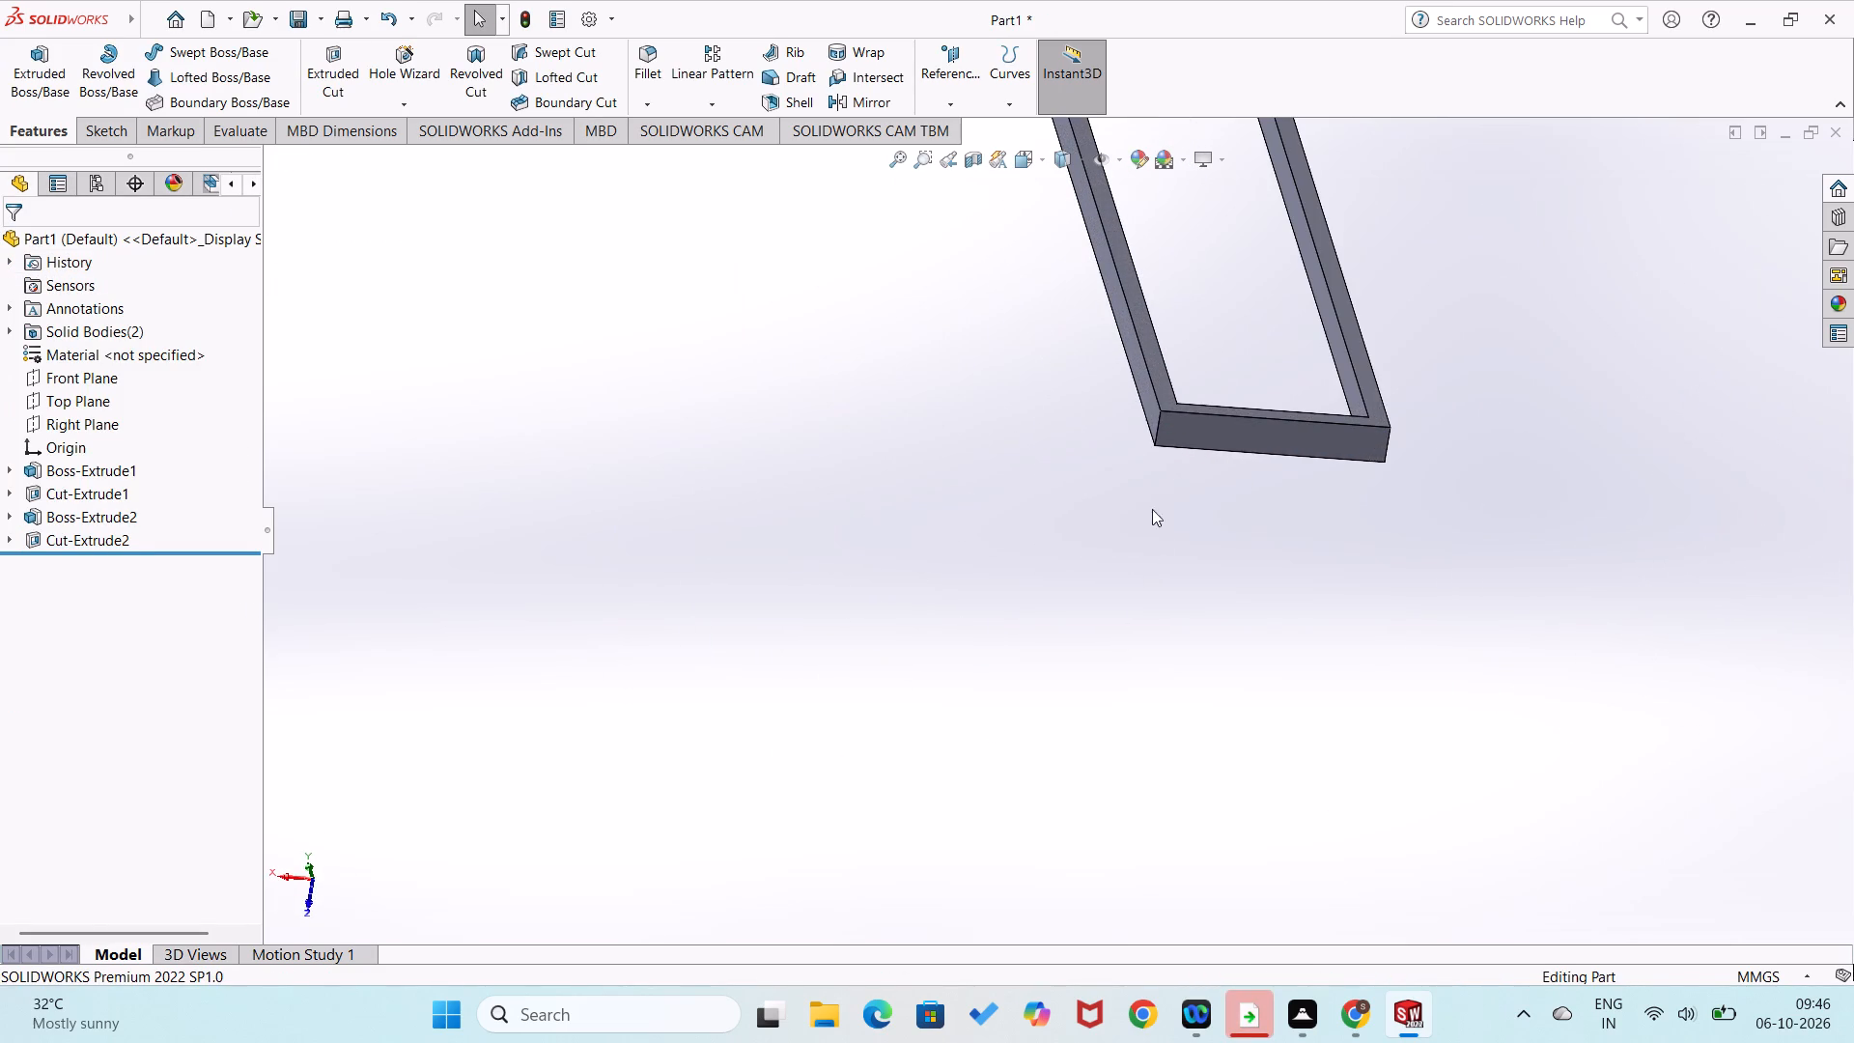
right_click(1242, 429)
click(1283, 393)
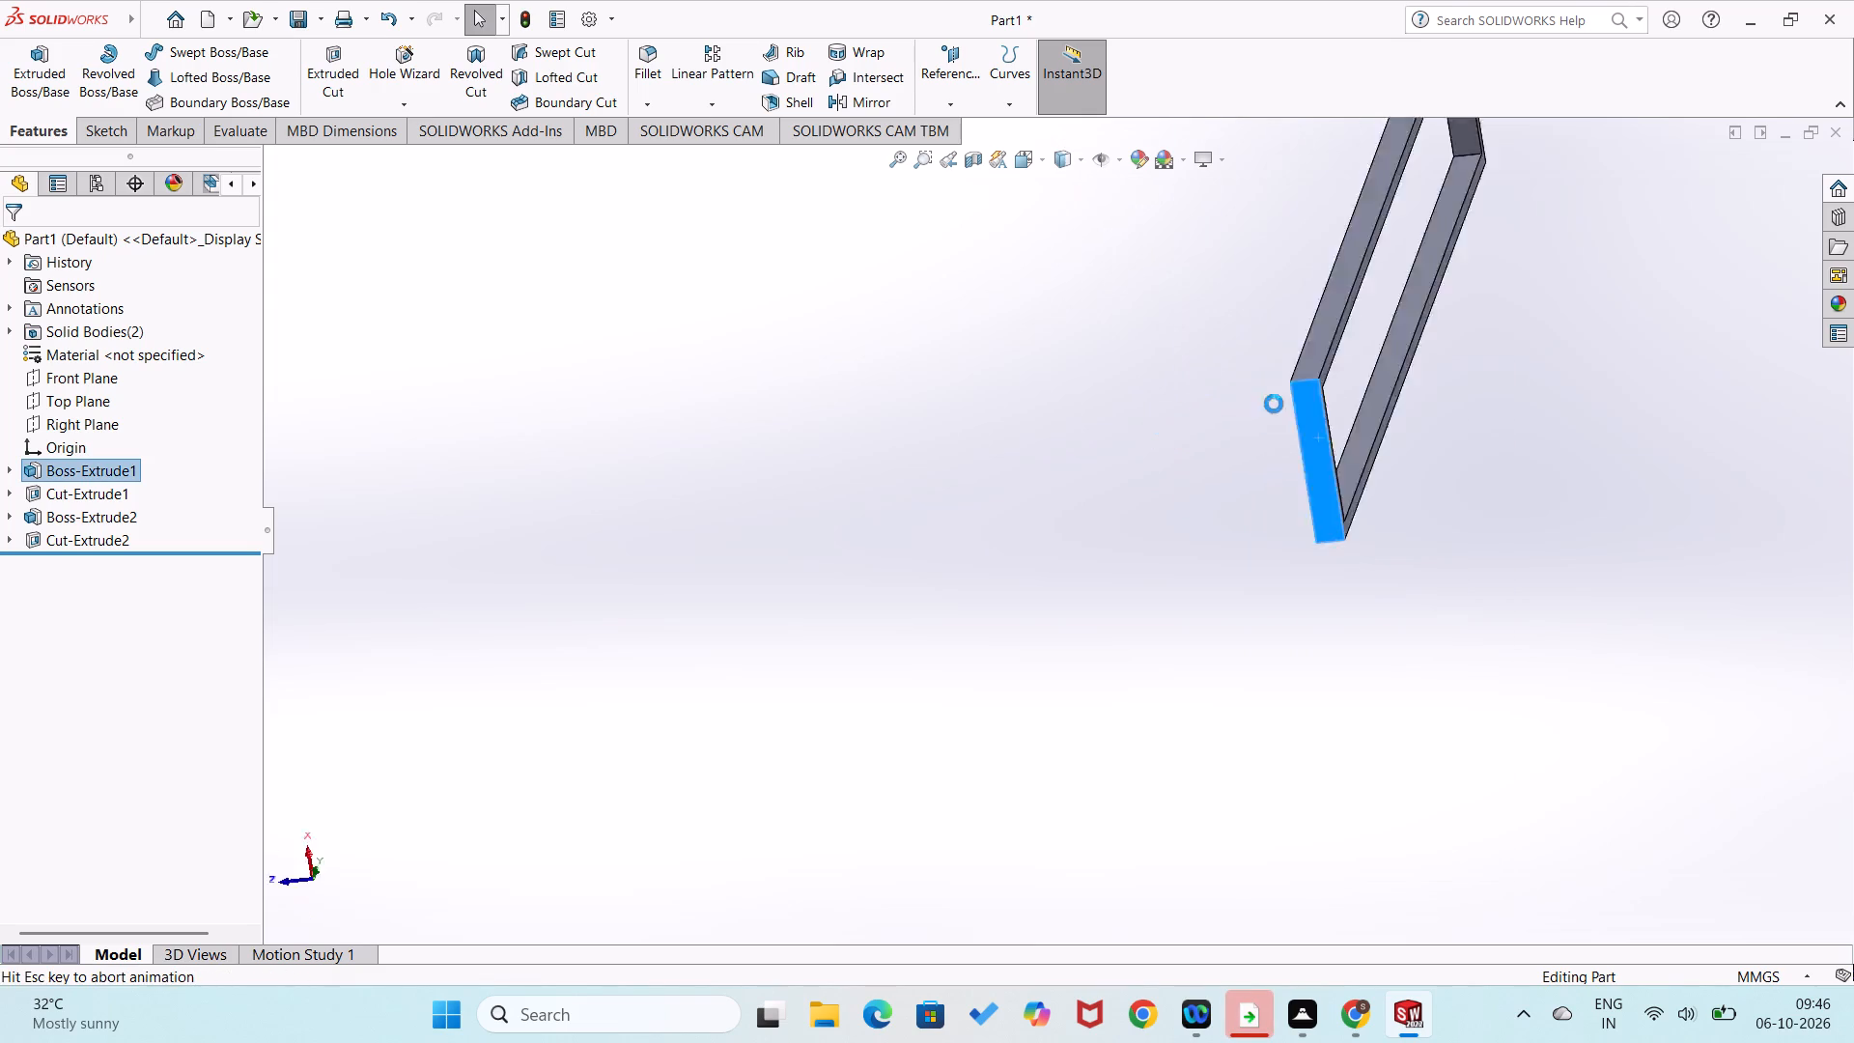
middle_drag(1084, 494, 1090, 542)
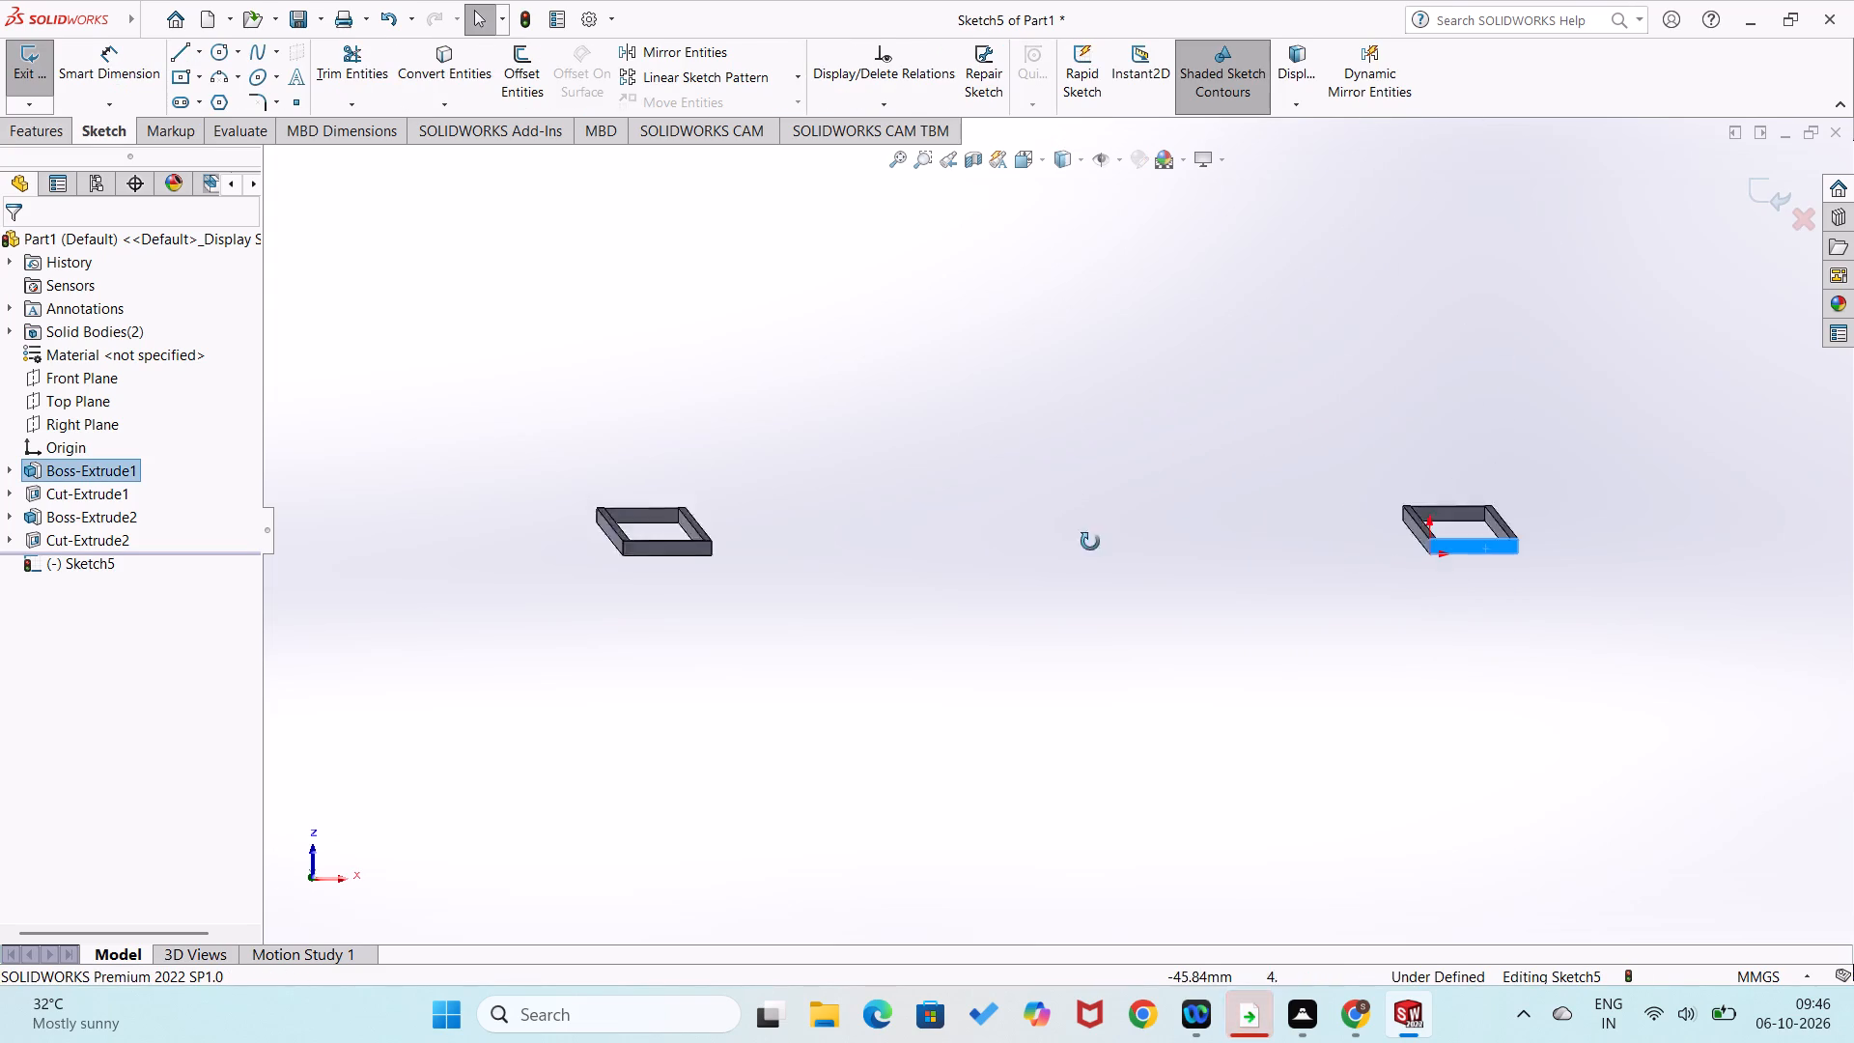
middle_drag(1090, 542, 1098, 481)
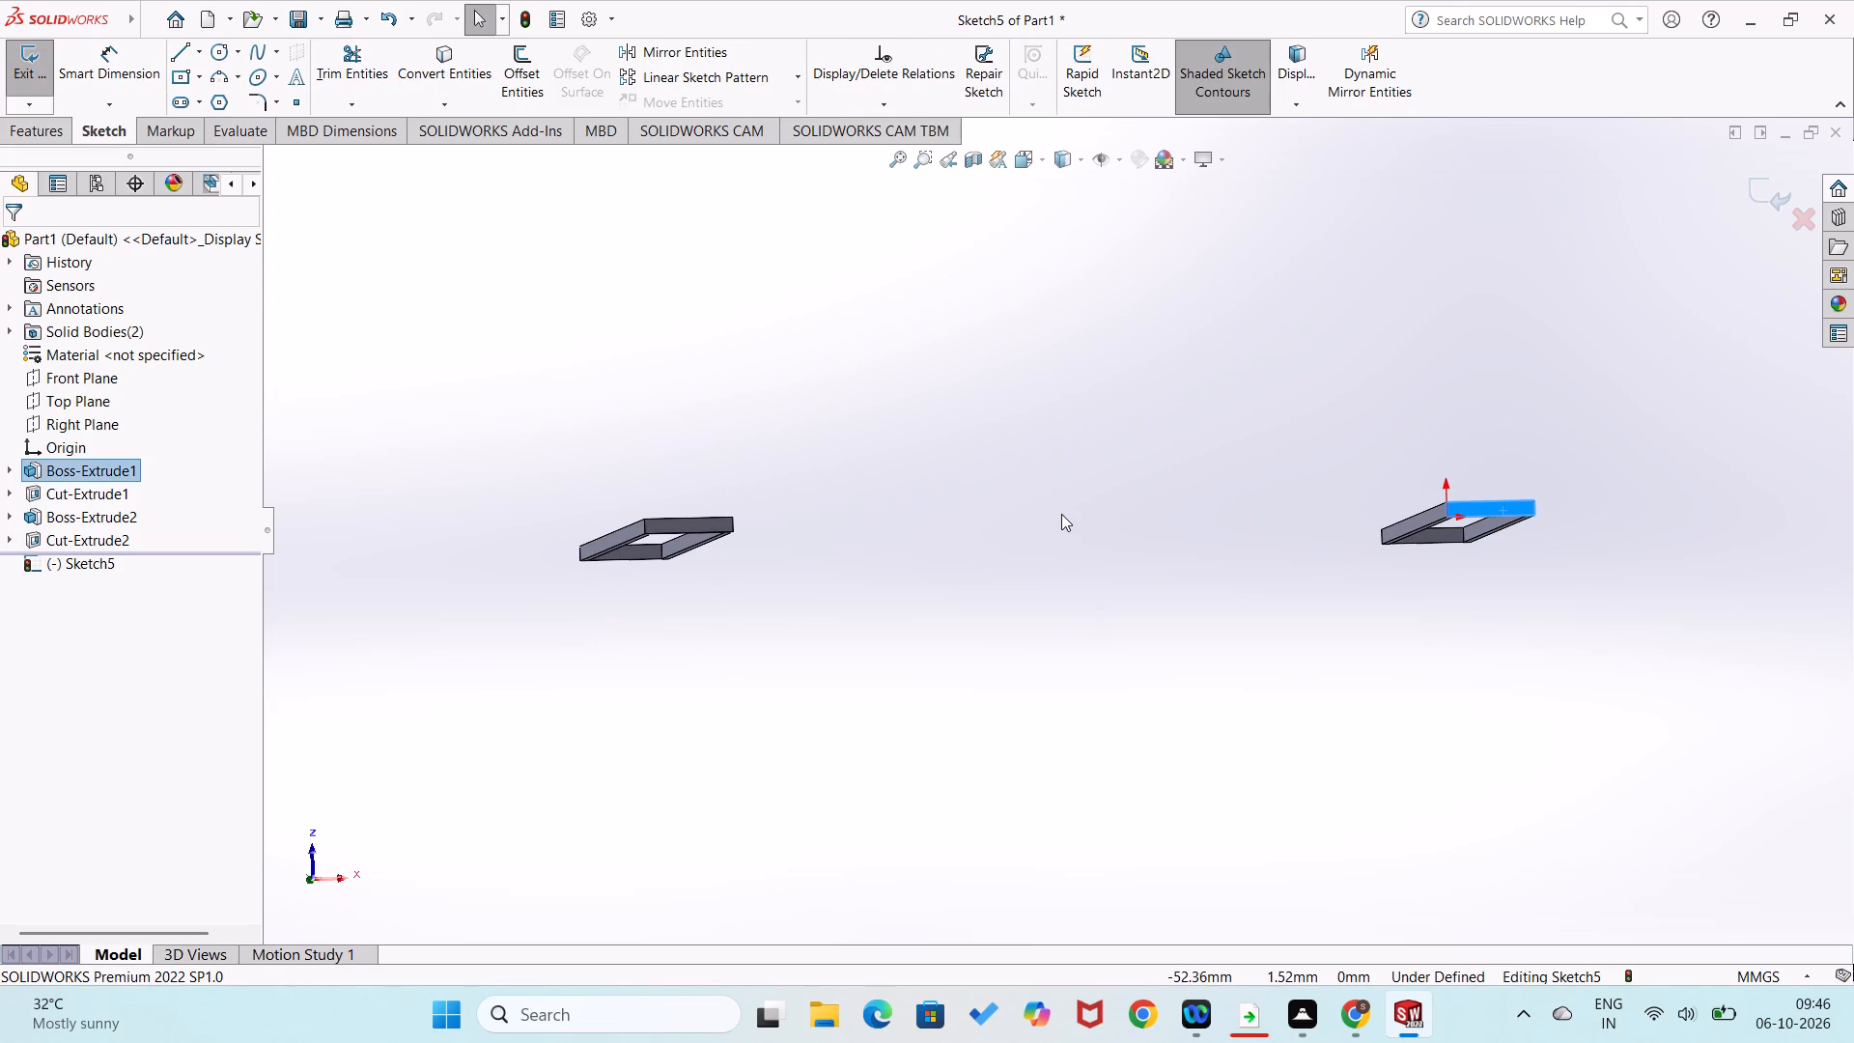
key(ctrl+8)
right_click(1216, 465)
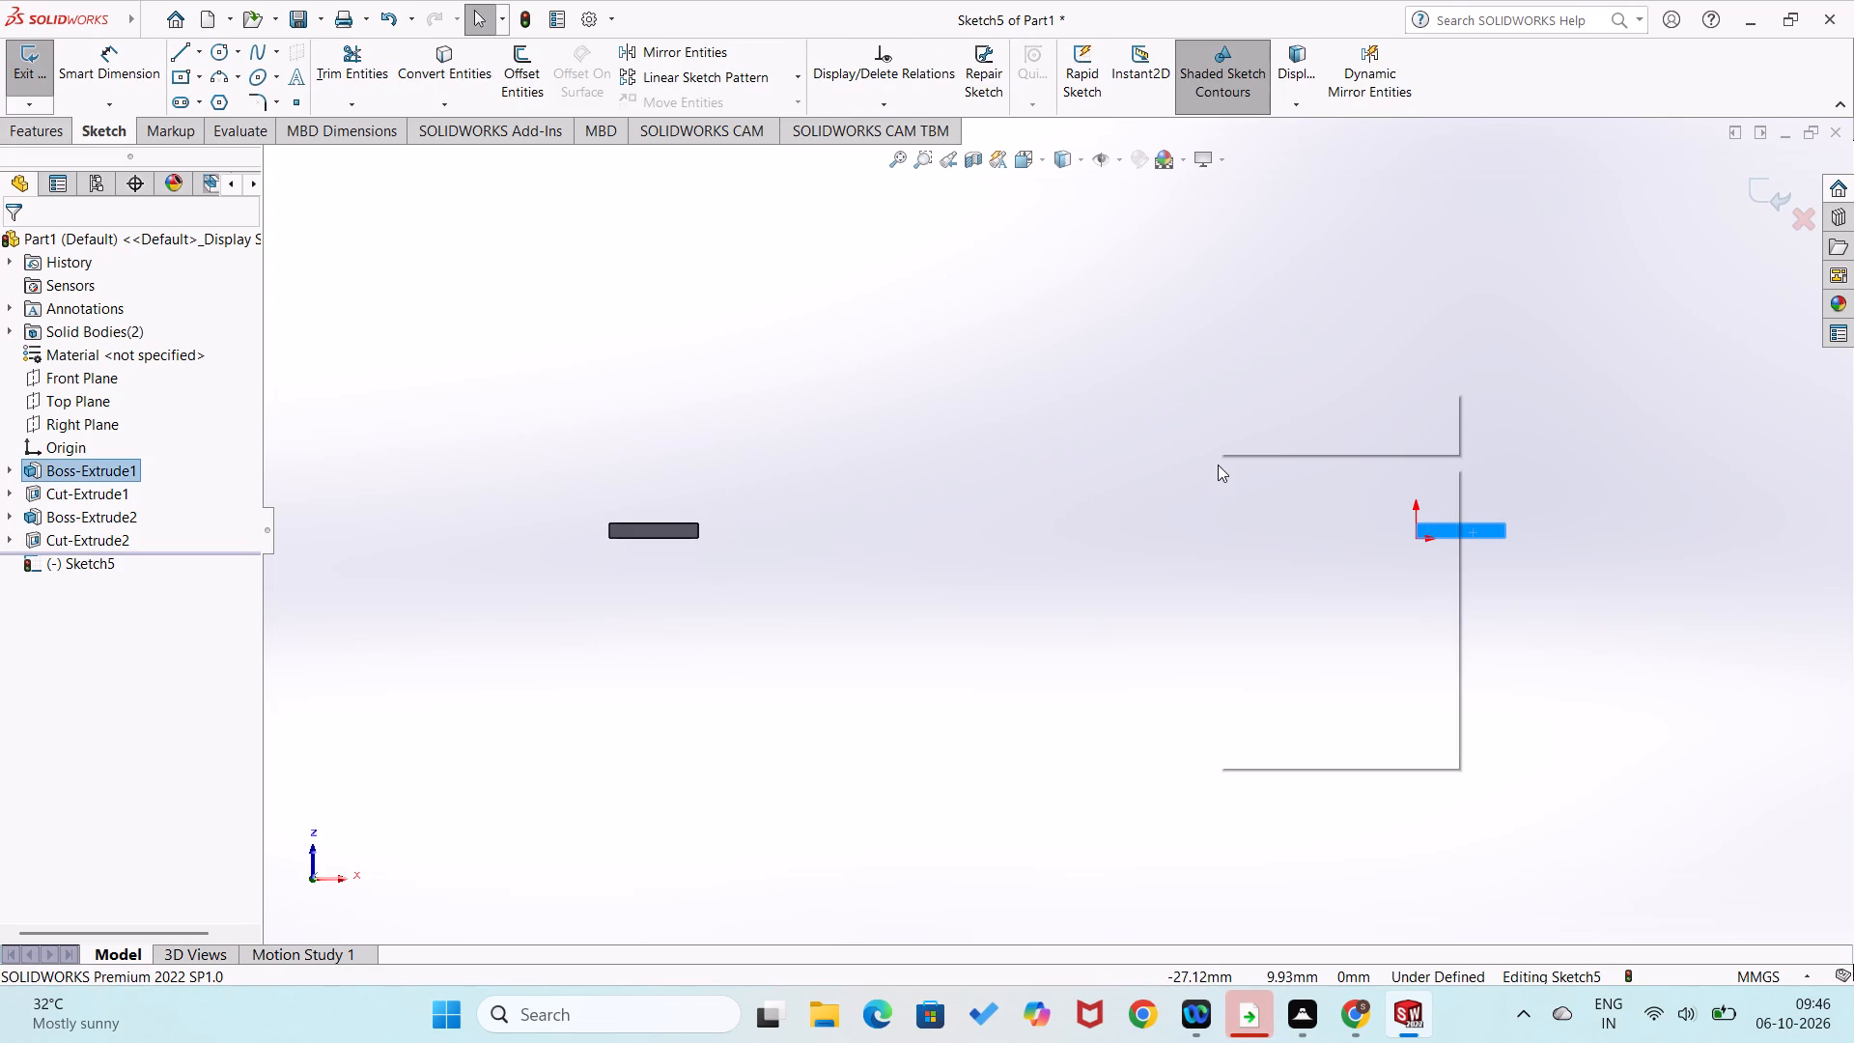
right_drag(1138, 515, 1069, 703)
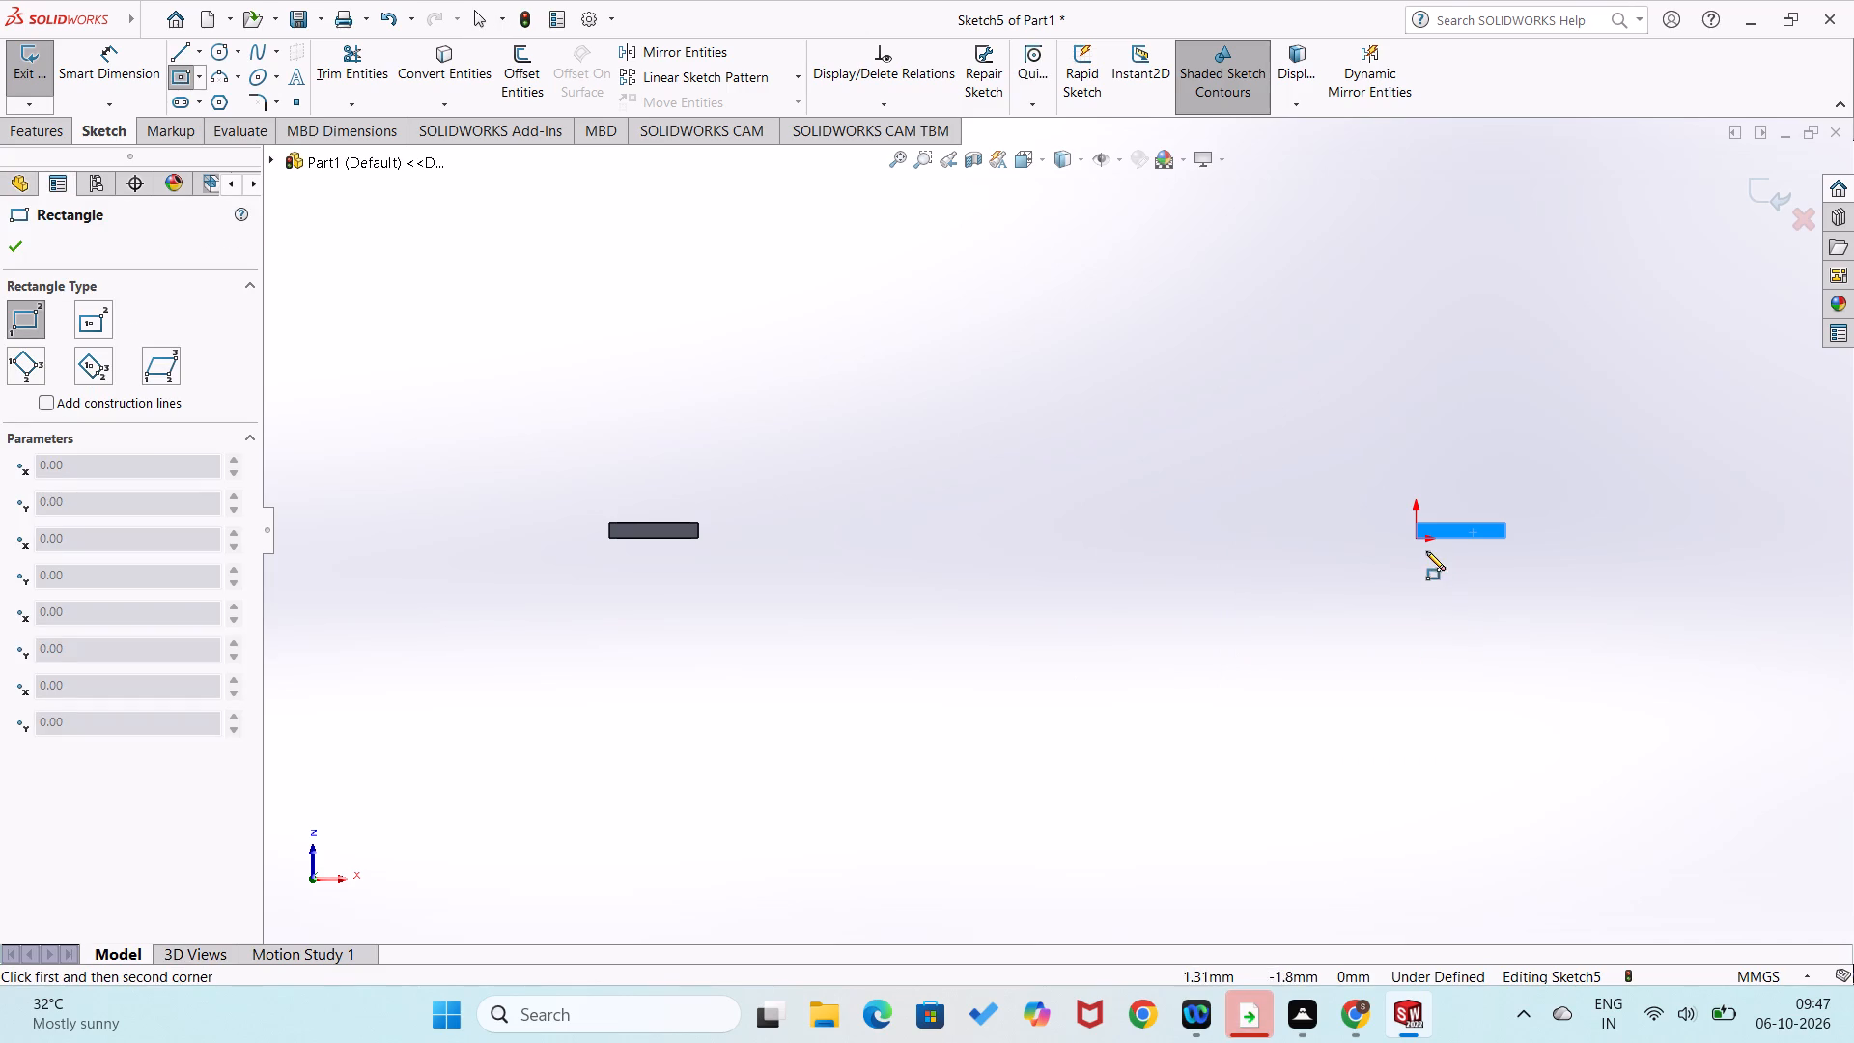
click(1415, 536)
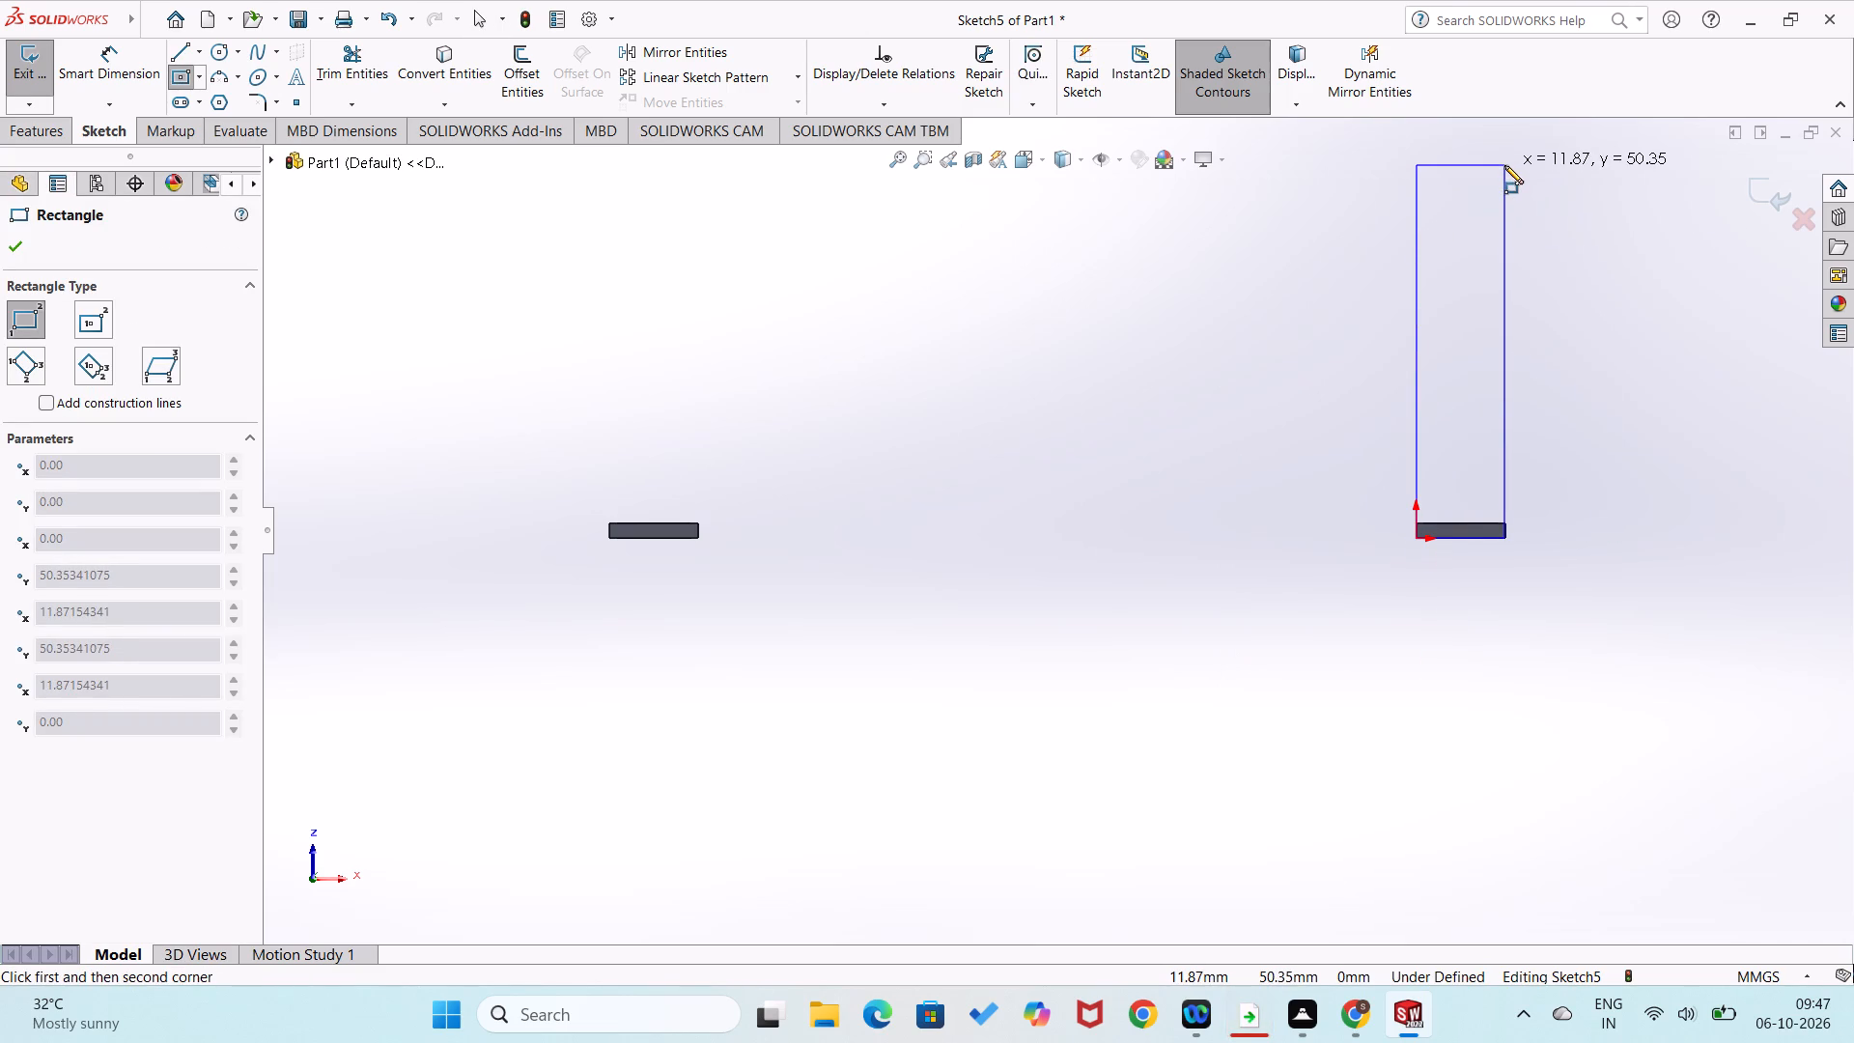
scroll(1505, 153, up, 1)
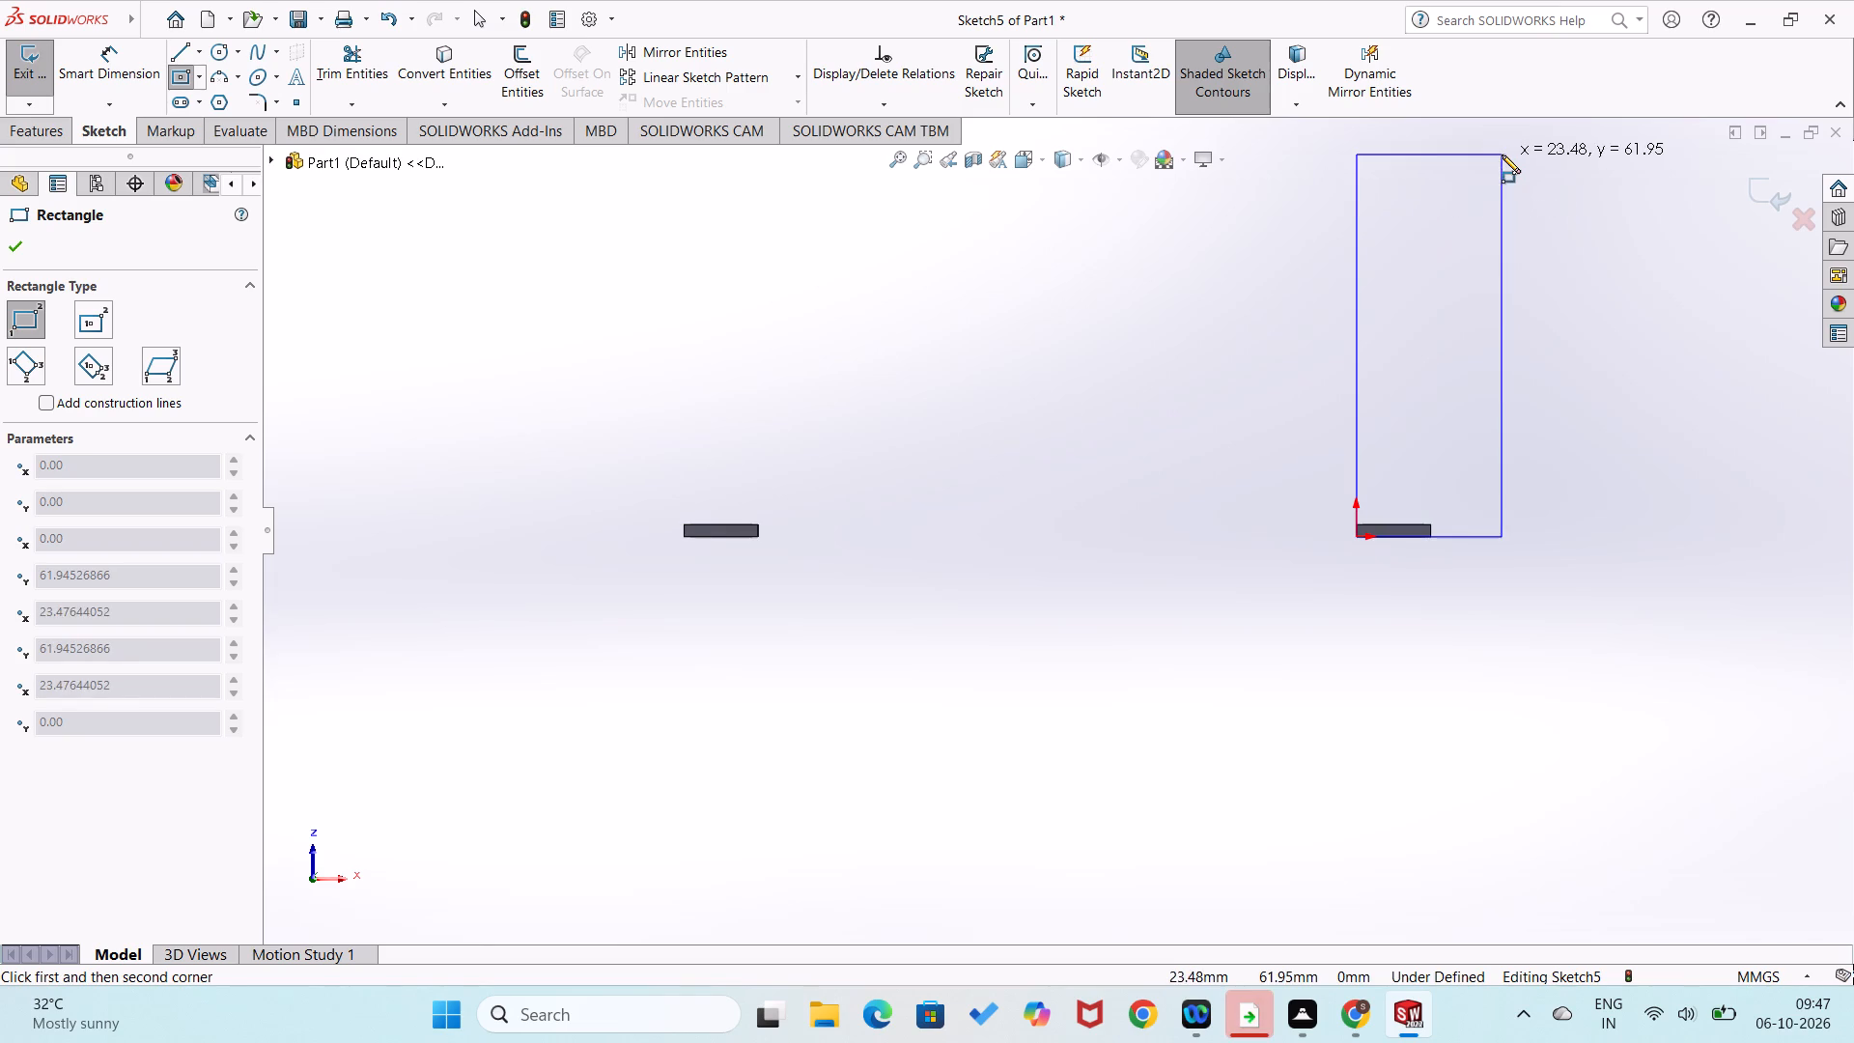
click(1430, 149)
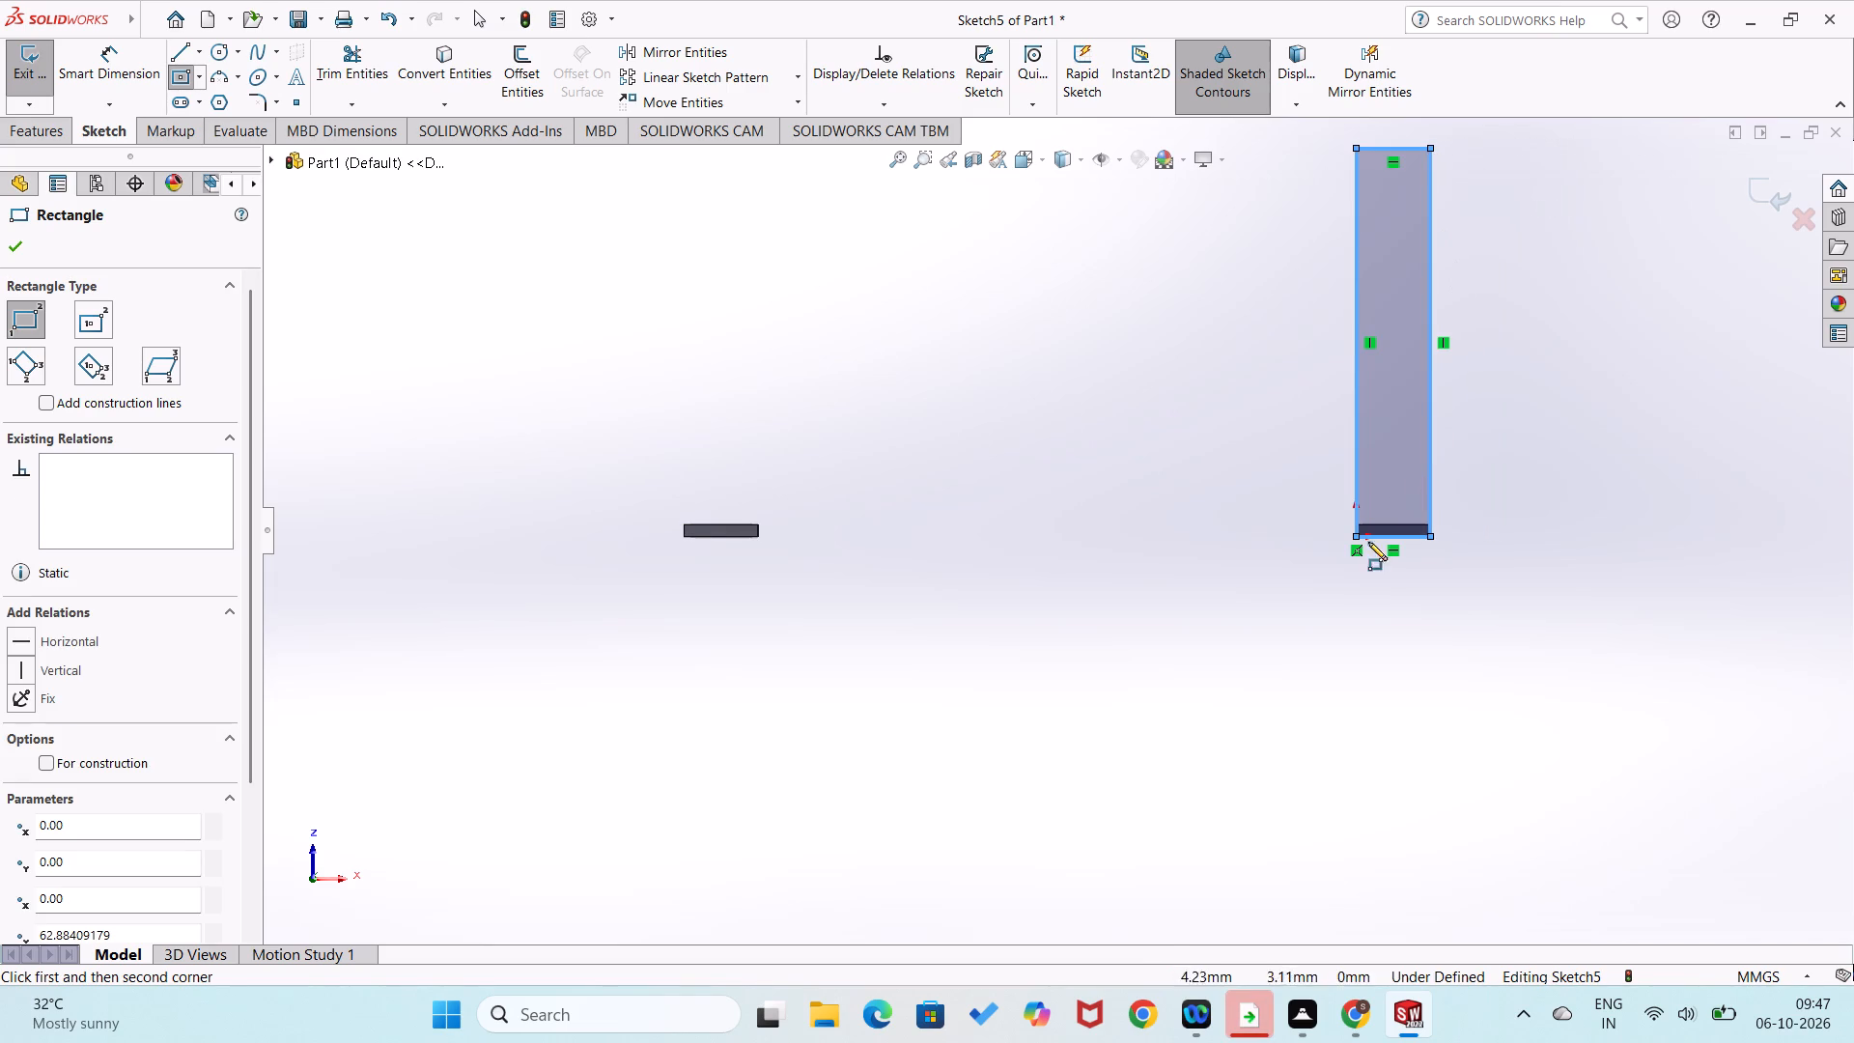
Dimension the rectangle's long side to 73 mm.
right_drag(1343, 610, 1355, 464)
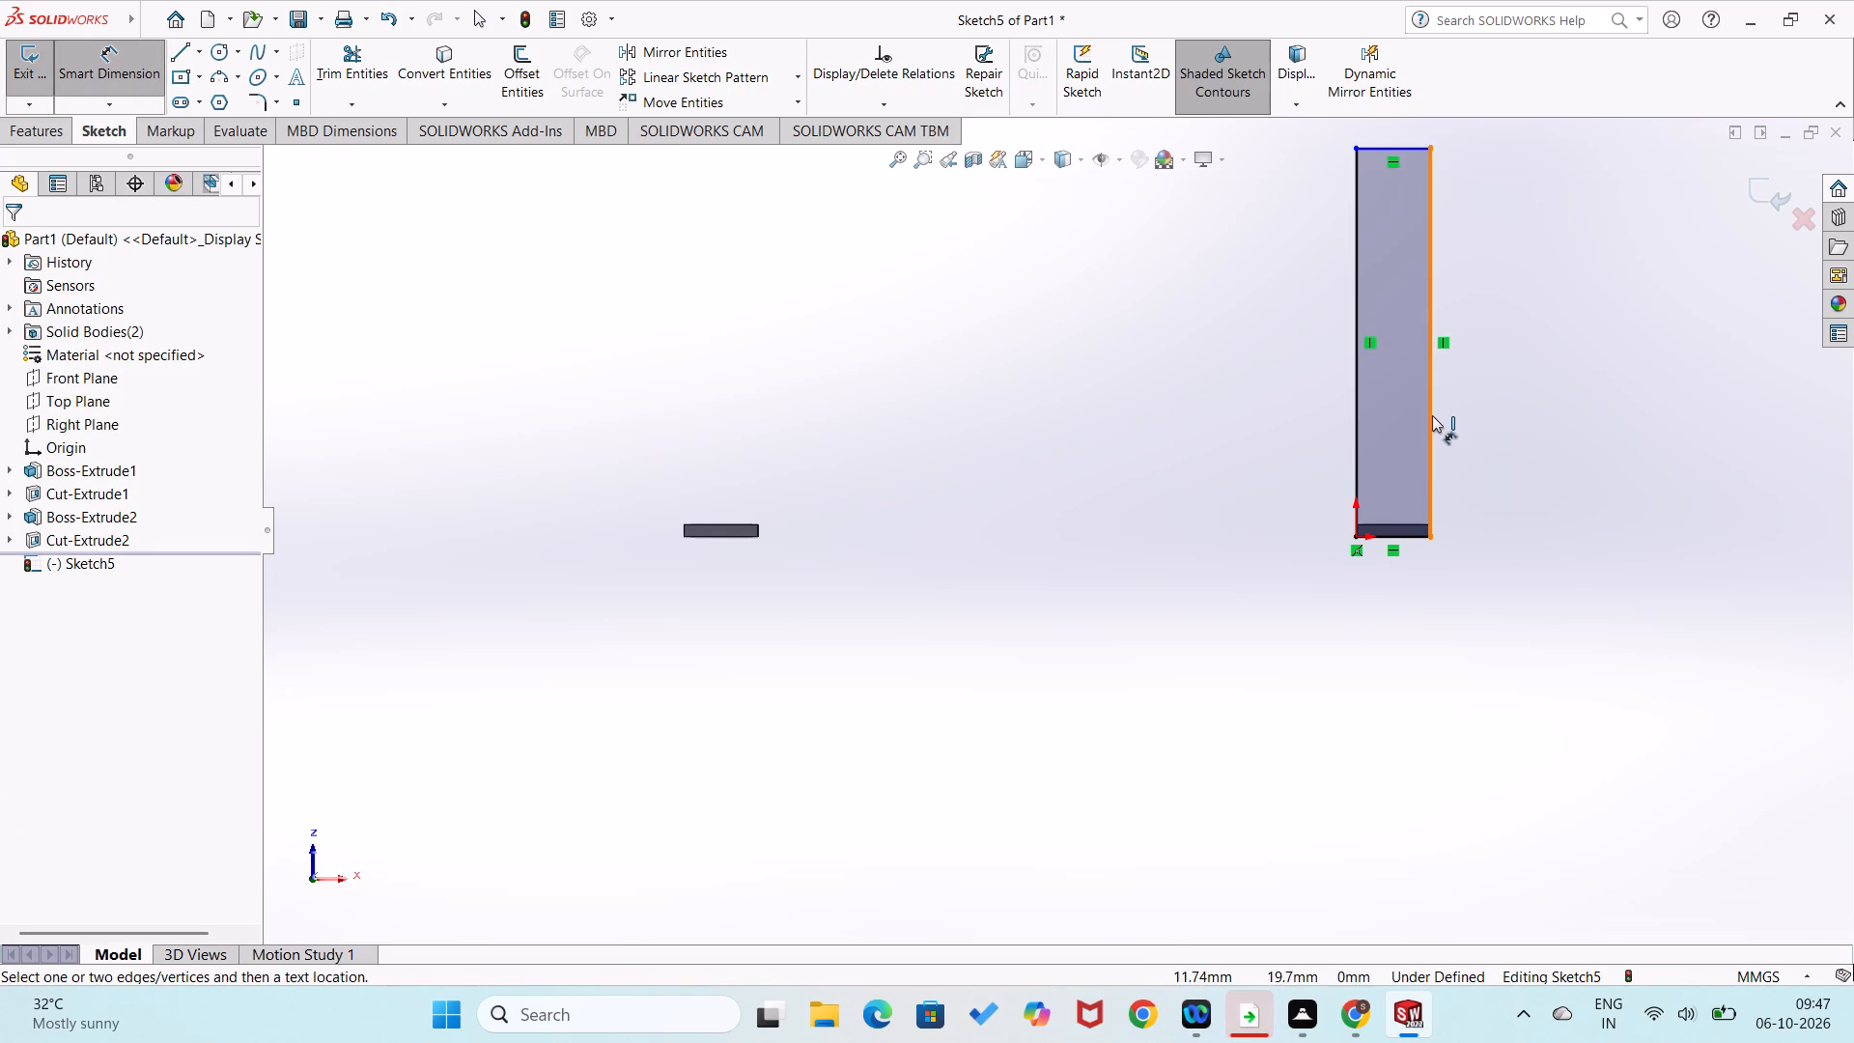
click(1435, 415)
click(1489, 421)
text(73)
key(Return)
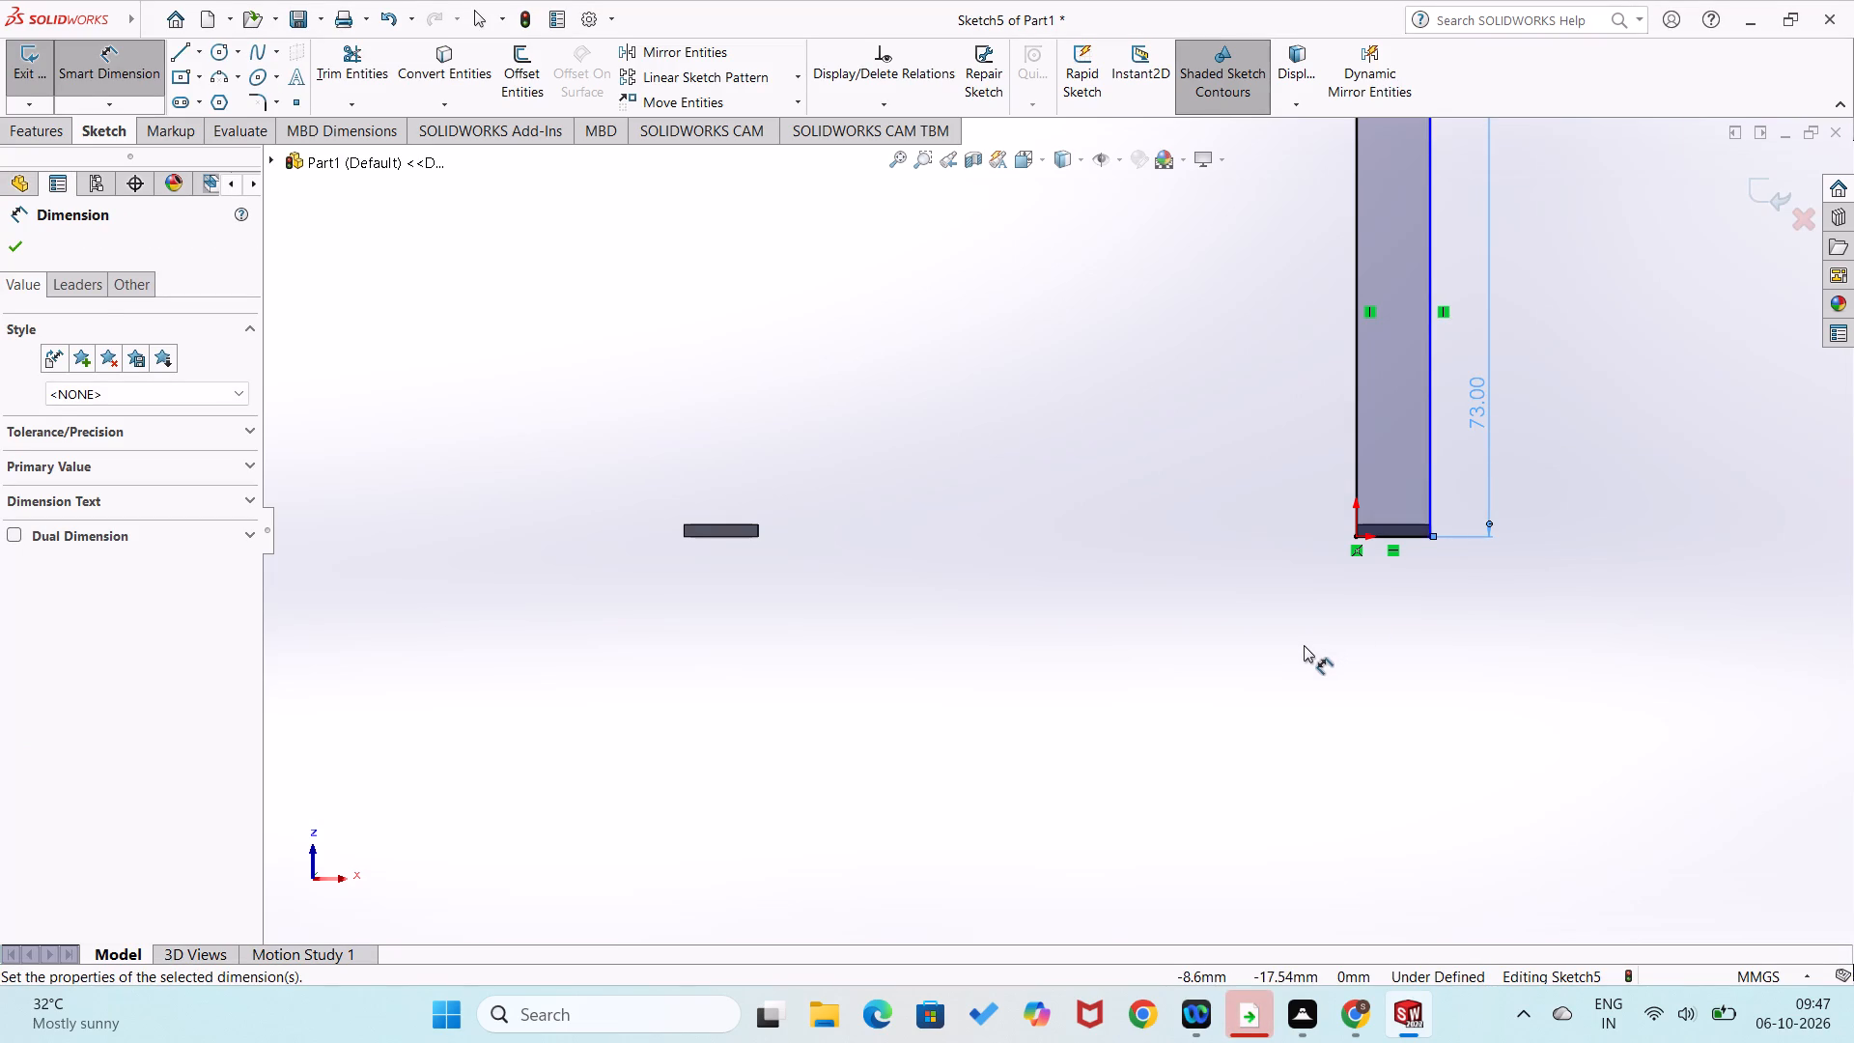
Dimension the rectangle's short side along the first frame's bottom to 12 mm.
click(1397, 541)
click(1386, 616)
text(12)
key(Return)
click(1123, 627)
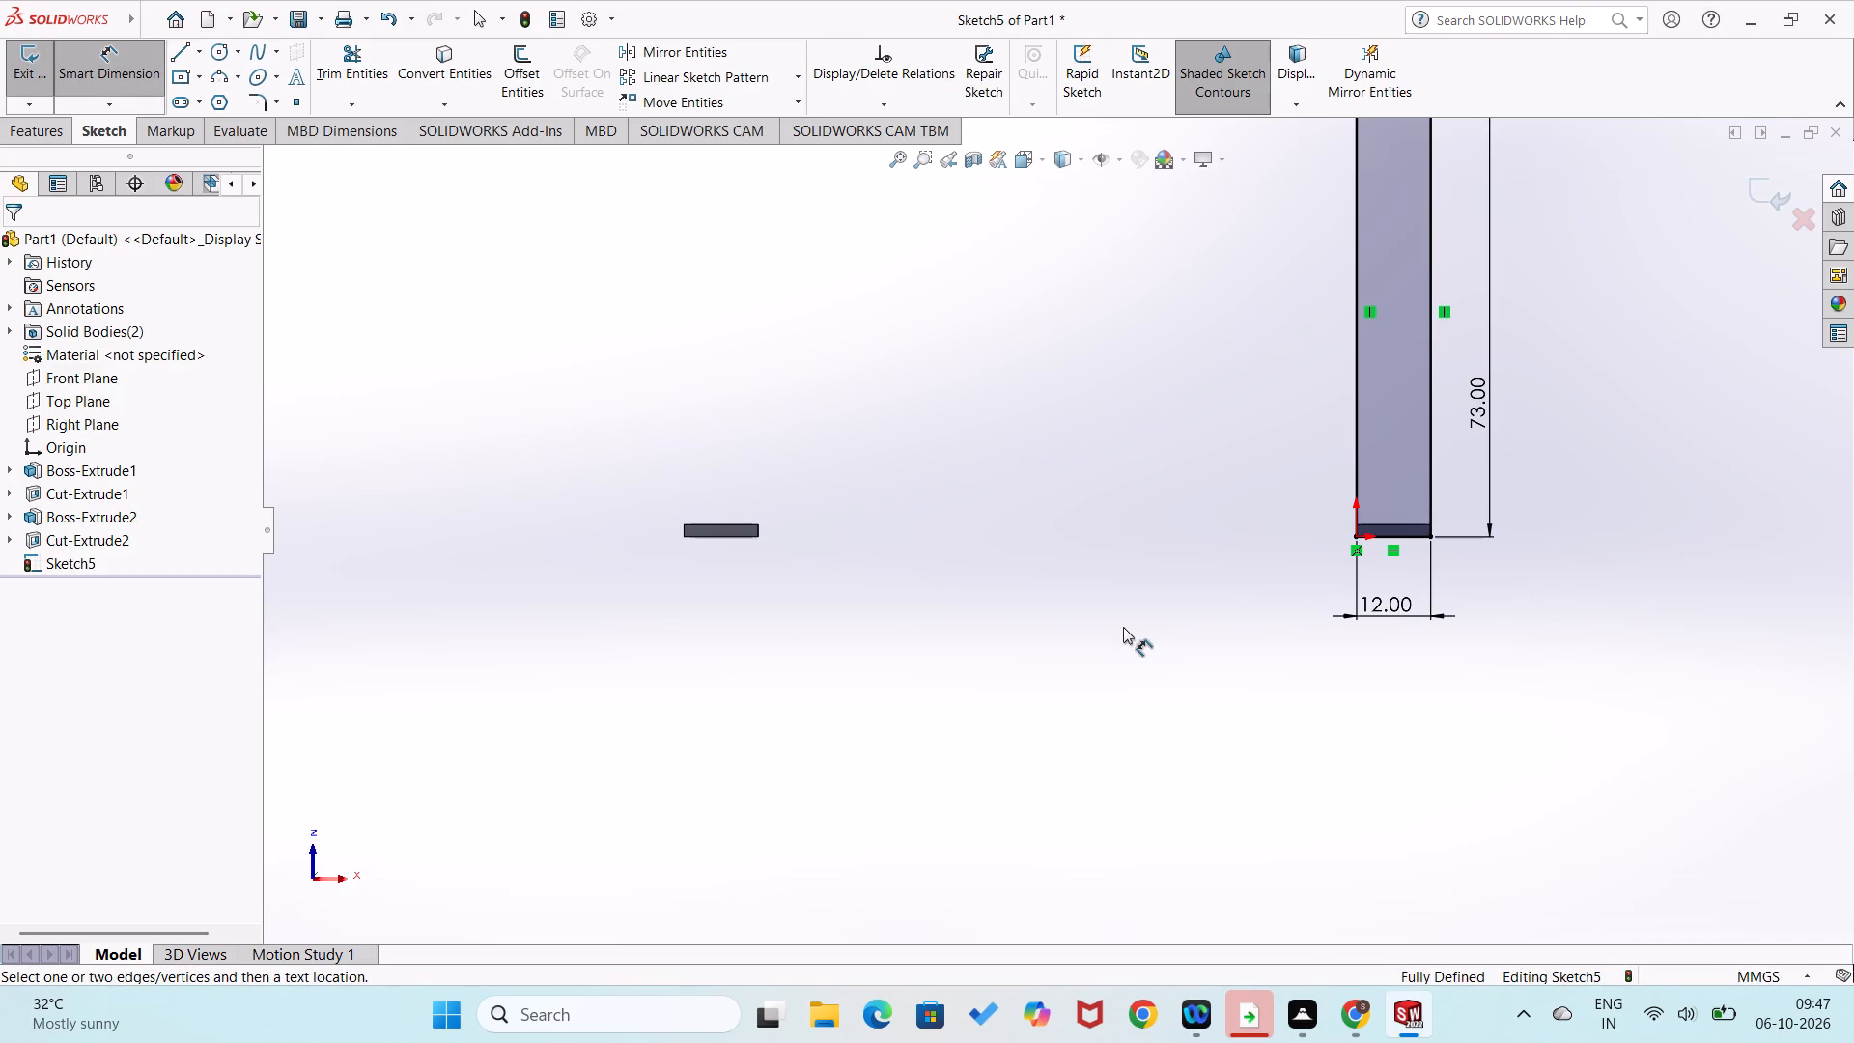
In the same sketch, draw a rectangle about 11 × 73 mm from the second frame's bottom outer corner, level with the first rectangle.
scroll(1081, 528, up, 2)
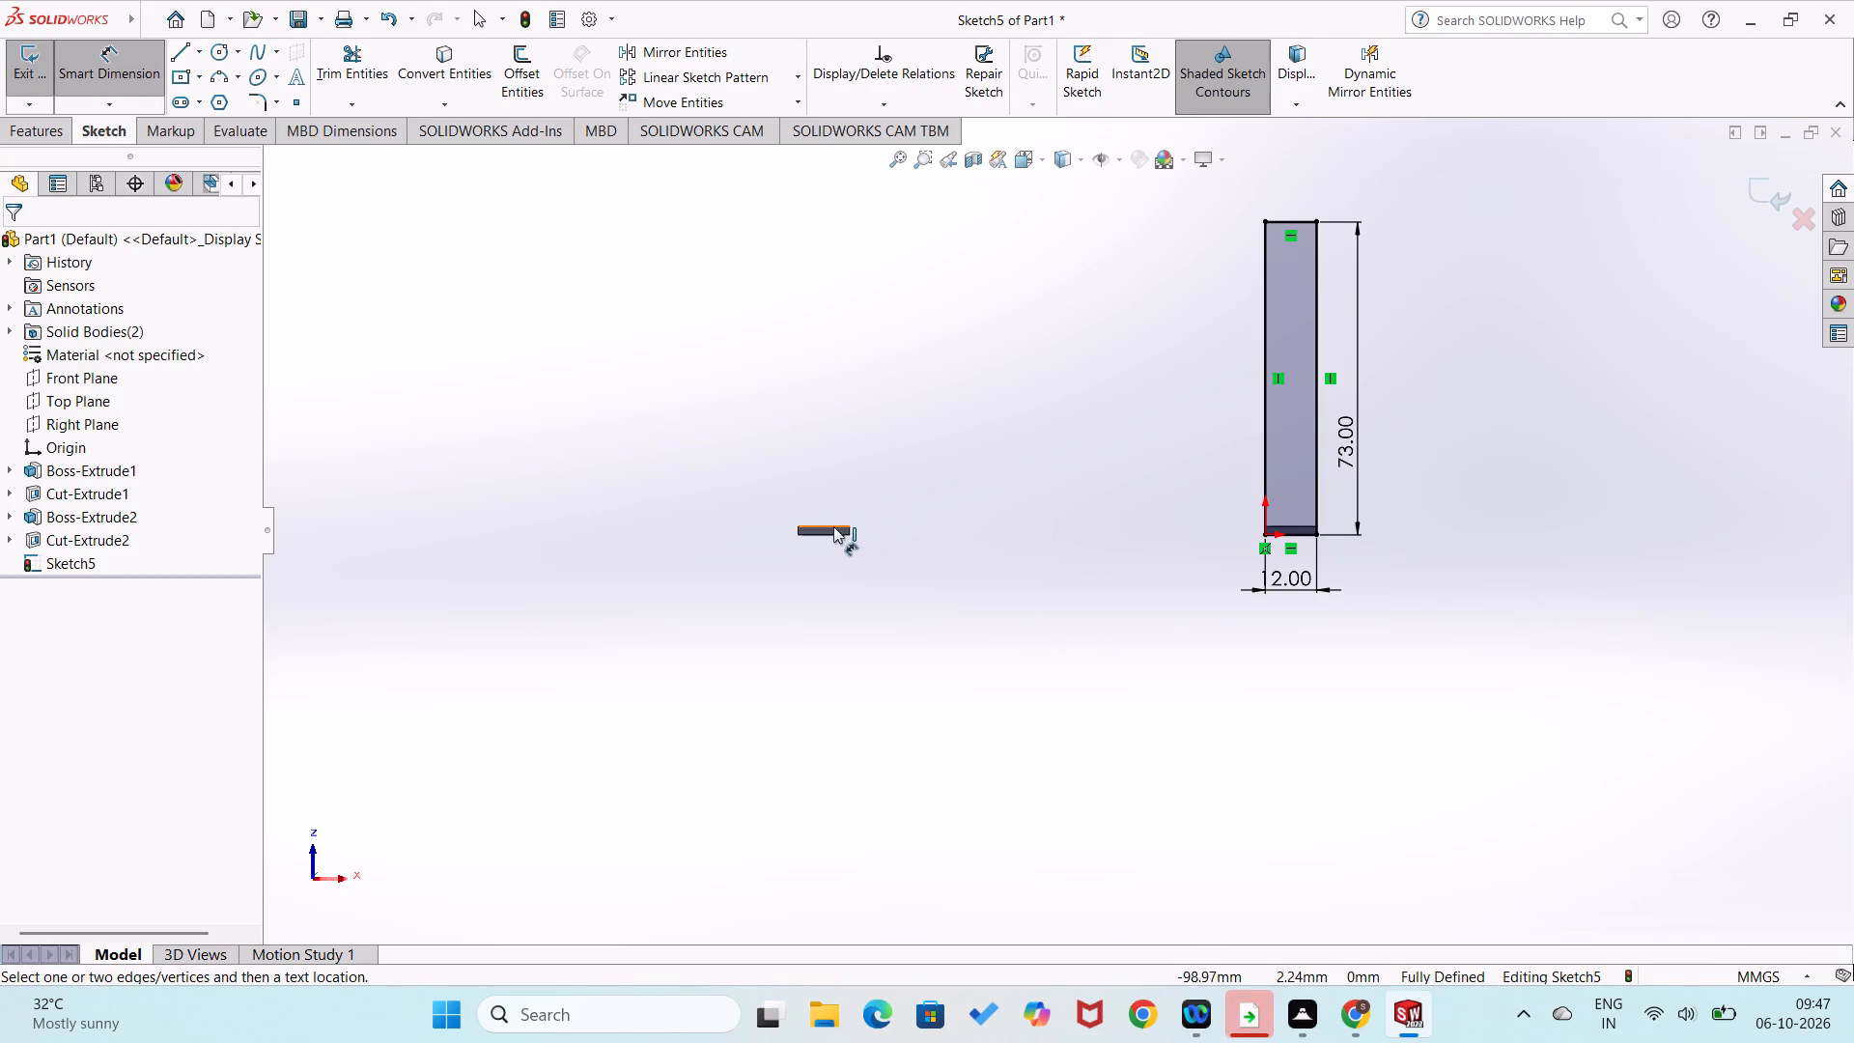
right_drag(738, 447, 640, 604)
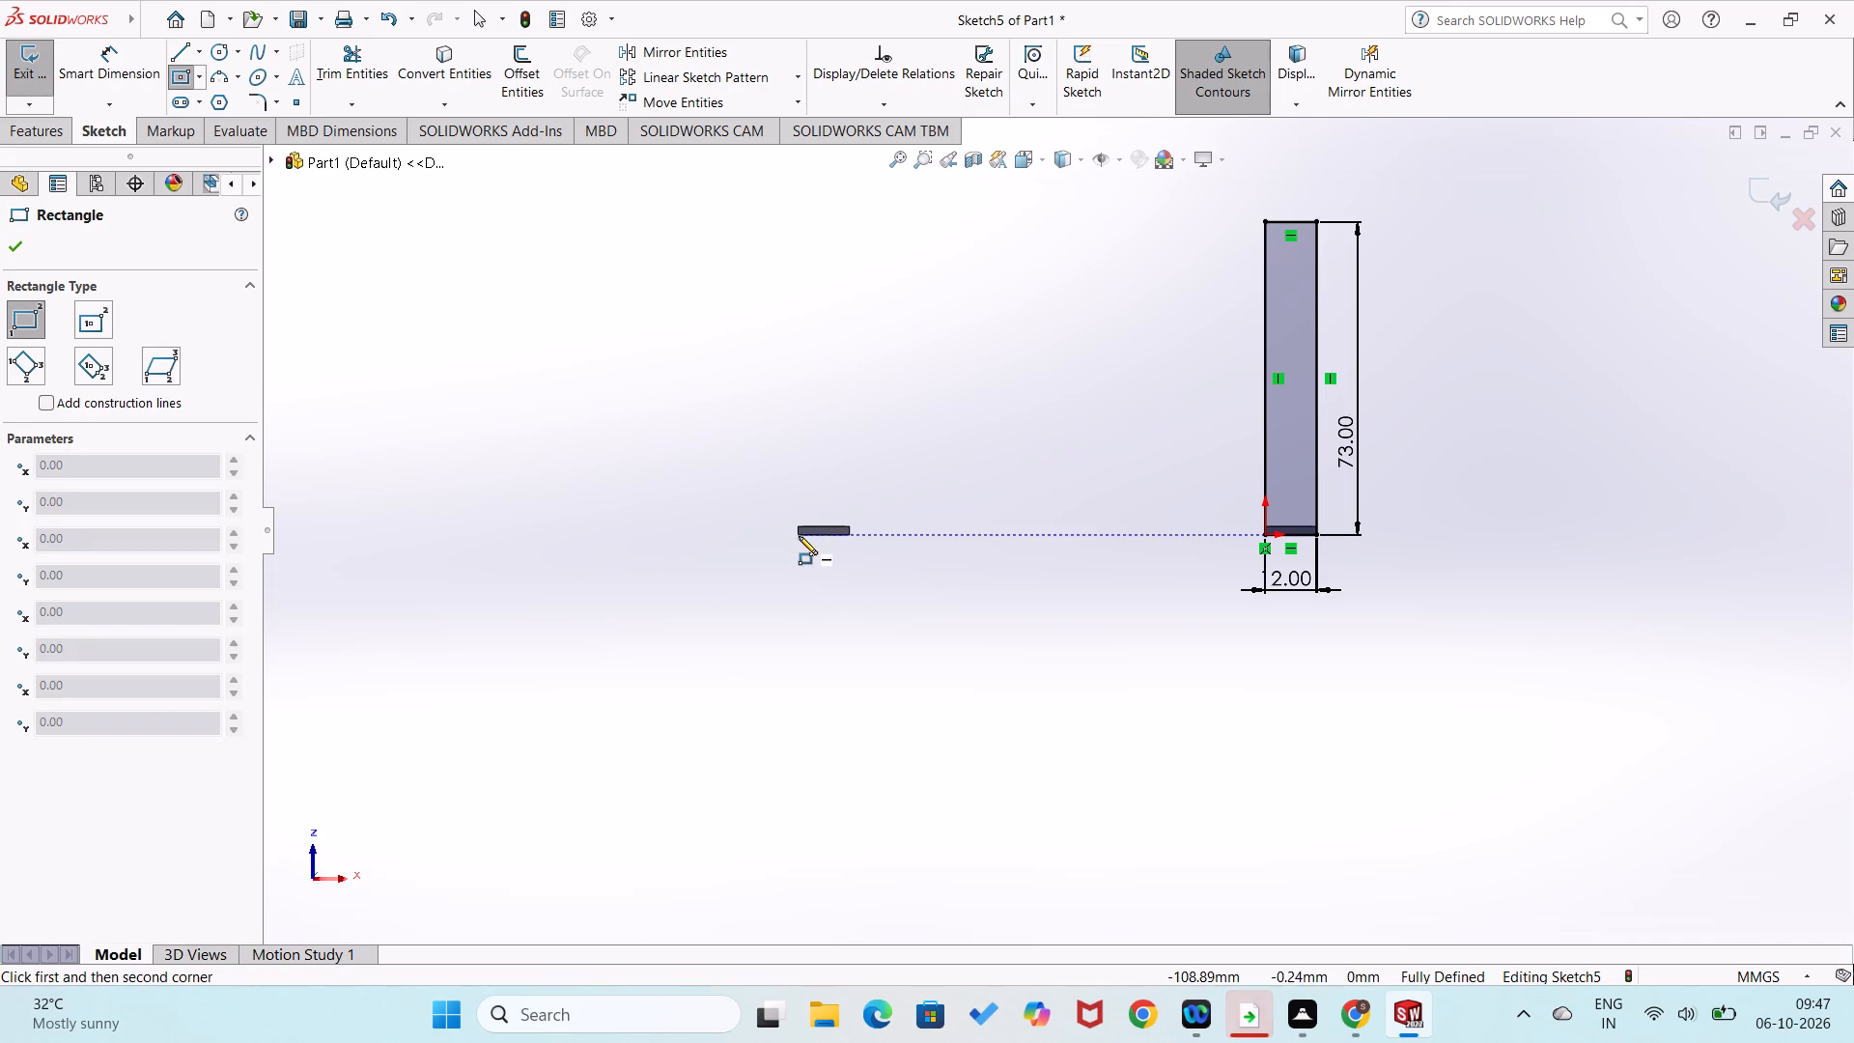
click(796, 534)
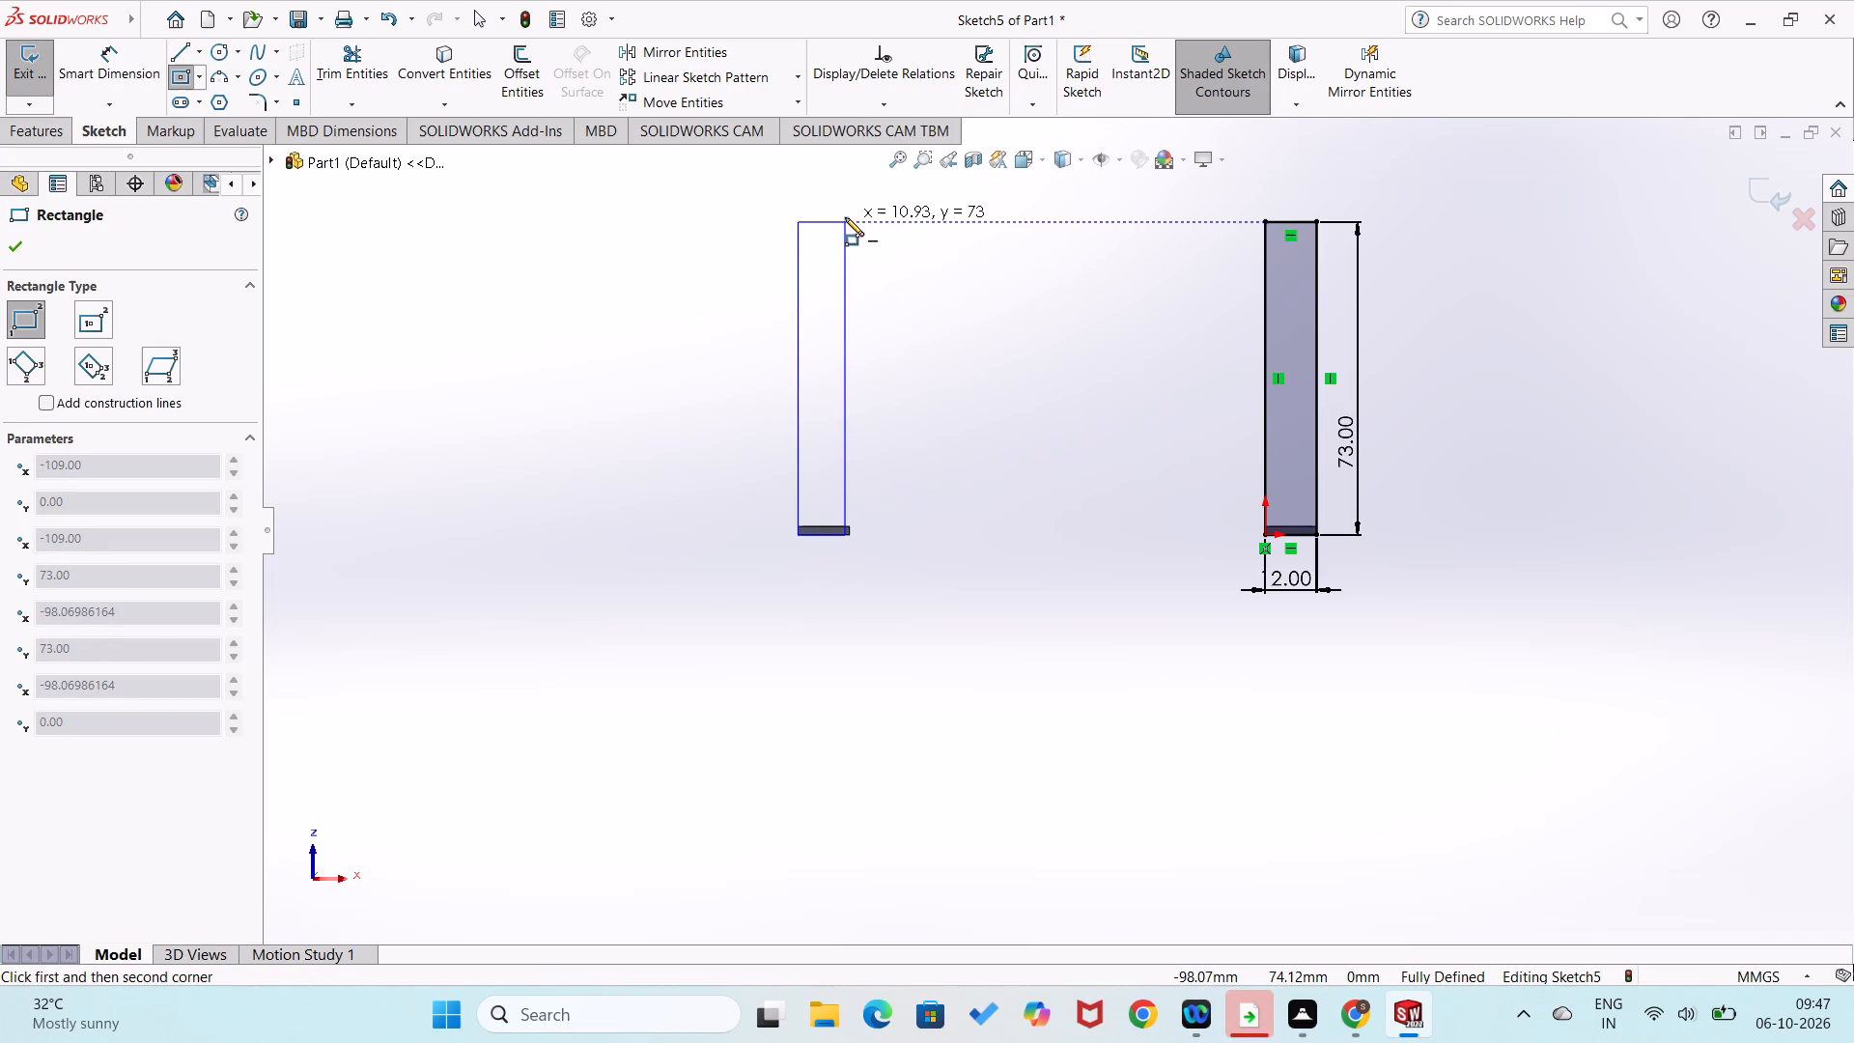
click(845, 217)
Dimension the second rectangle's long side to 73 mm.
right_drag(684, 384, 661, 156)
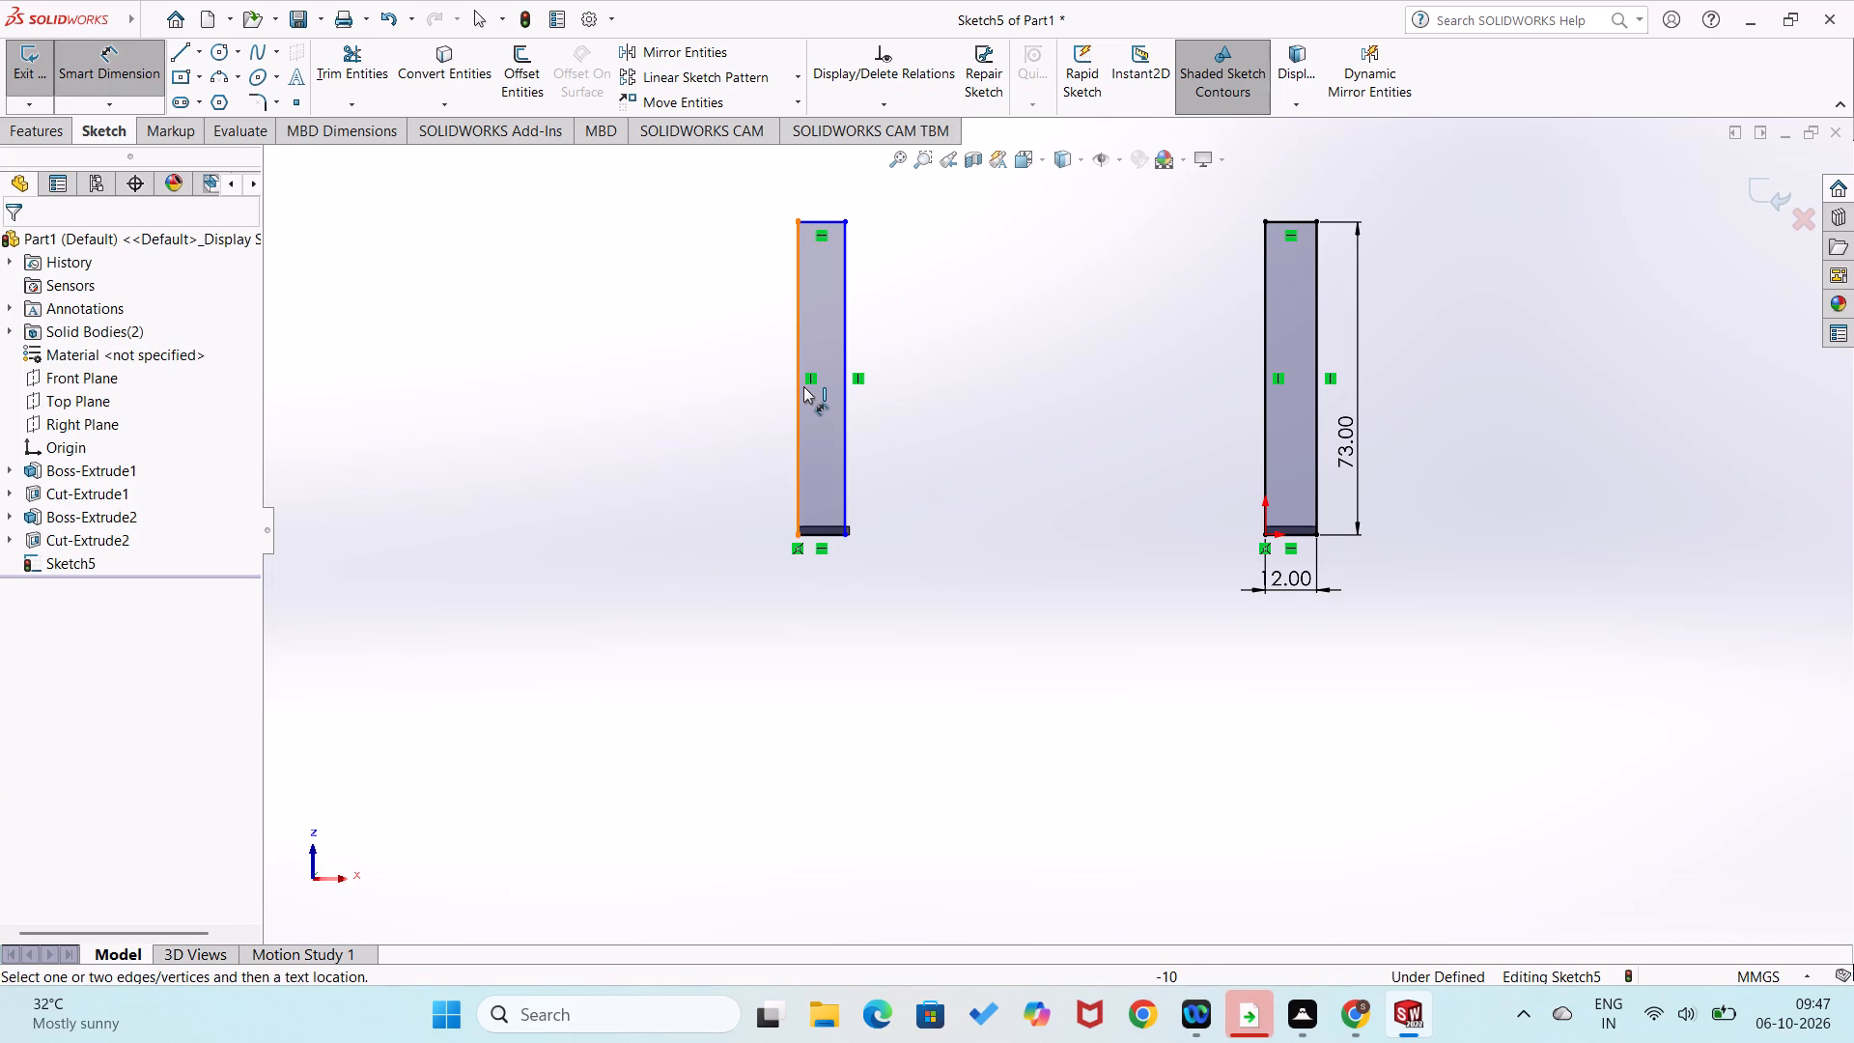
click(795, 391)
click(757, 407)
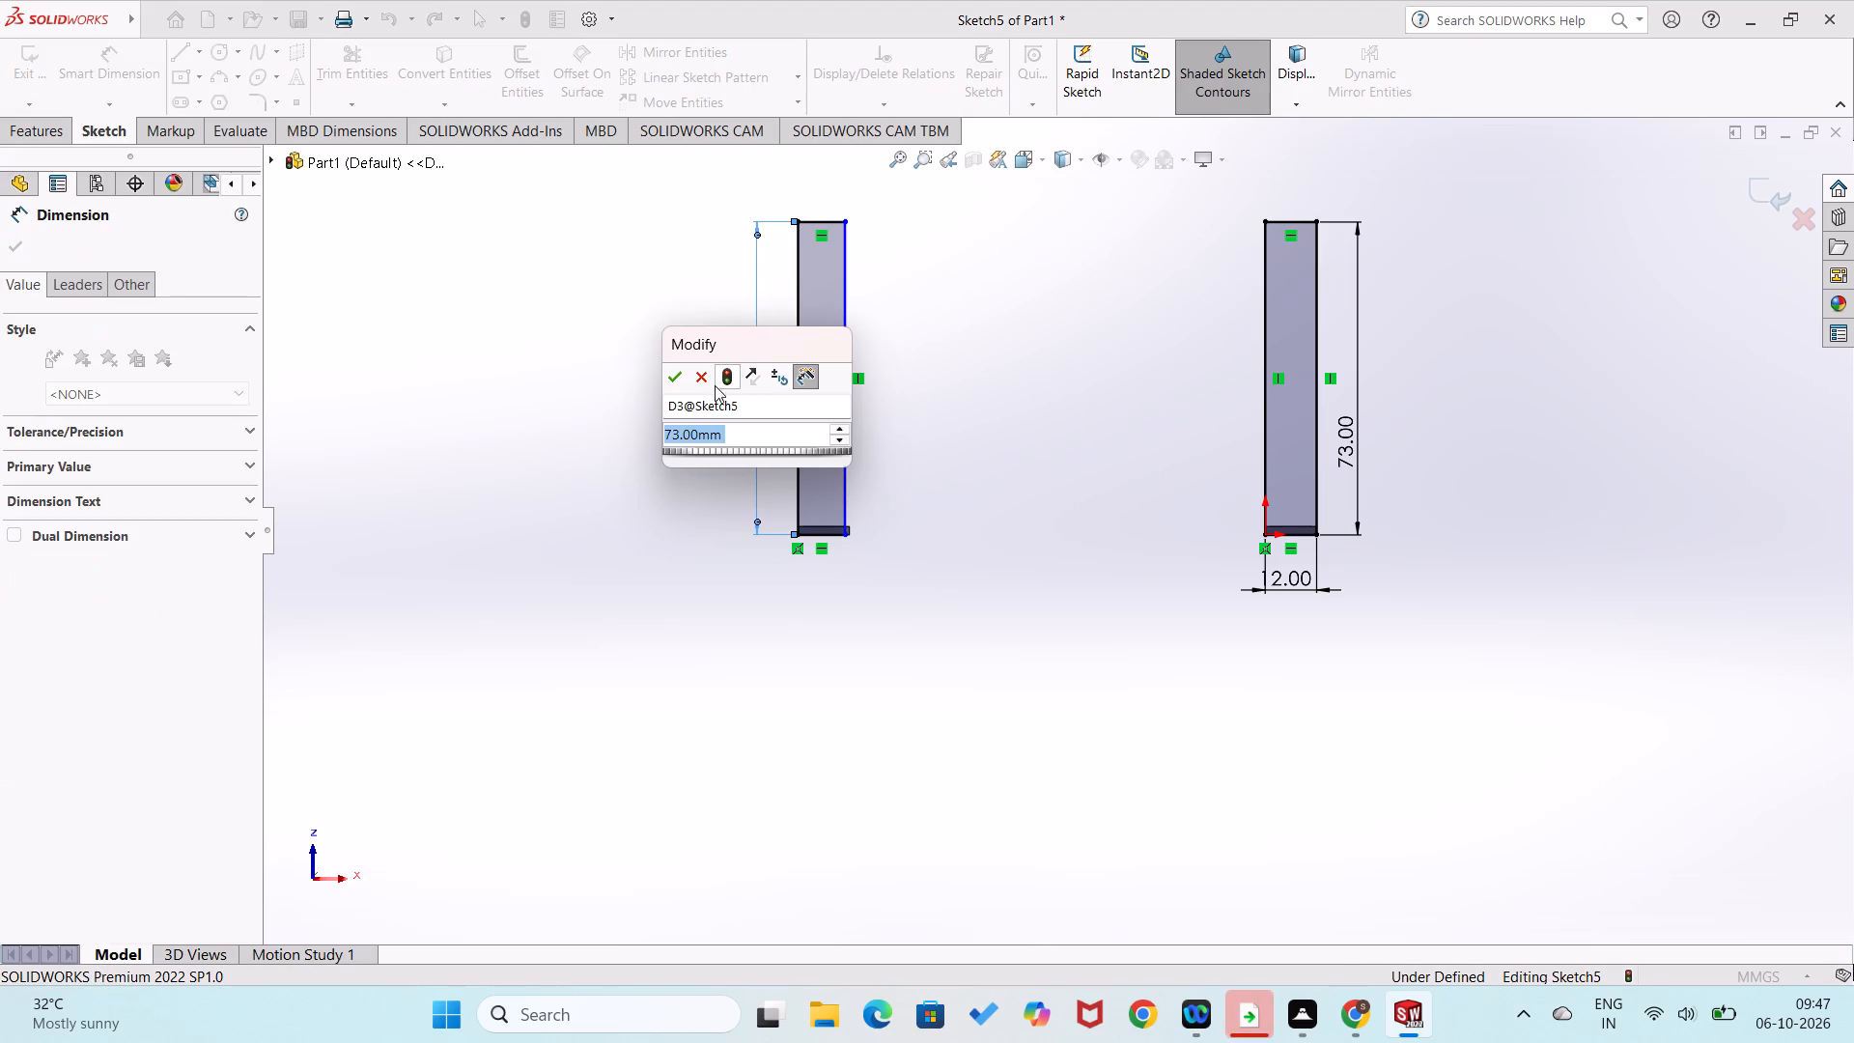
click(675, 377)
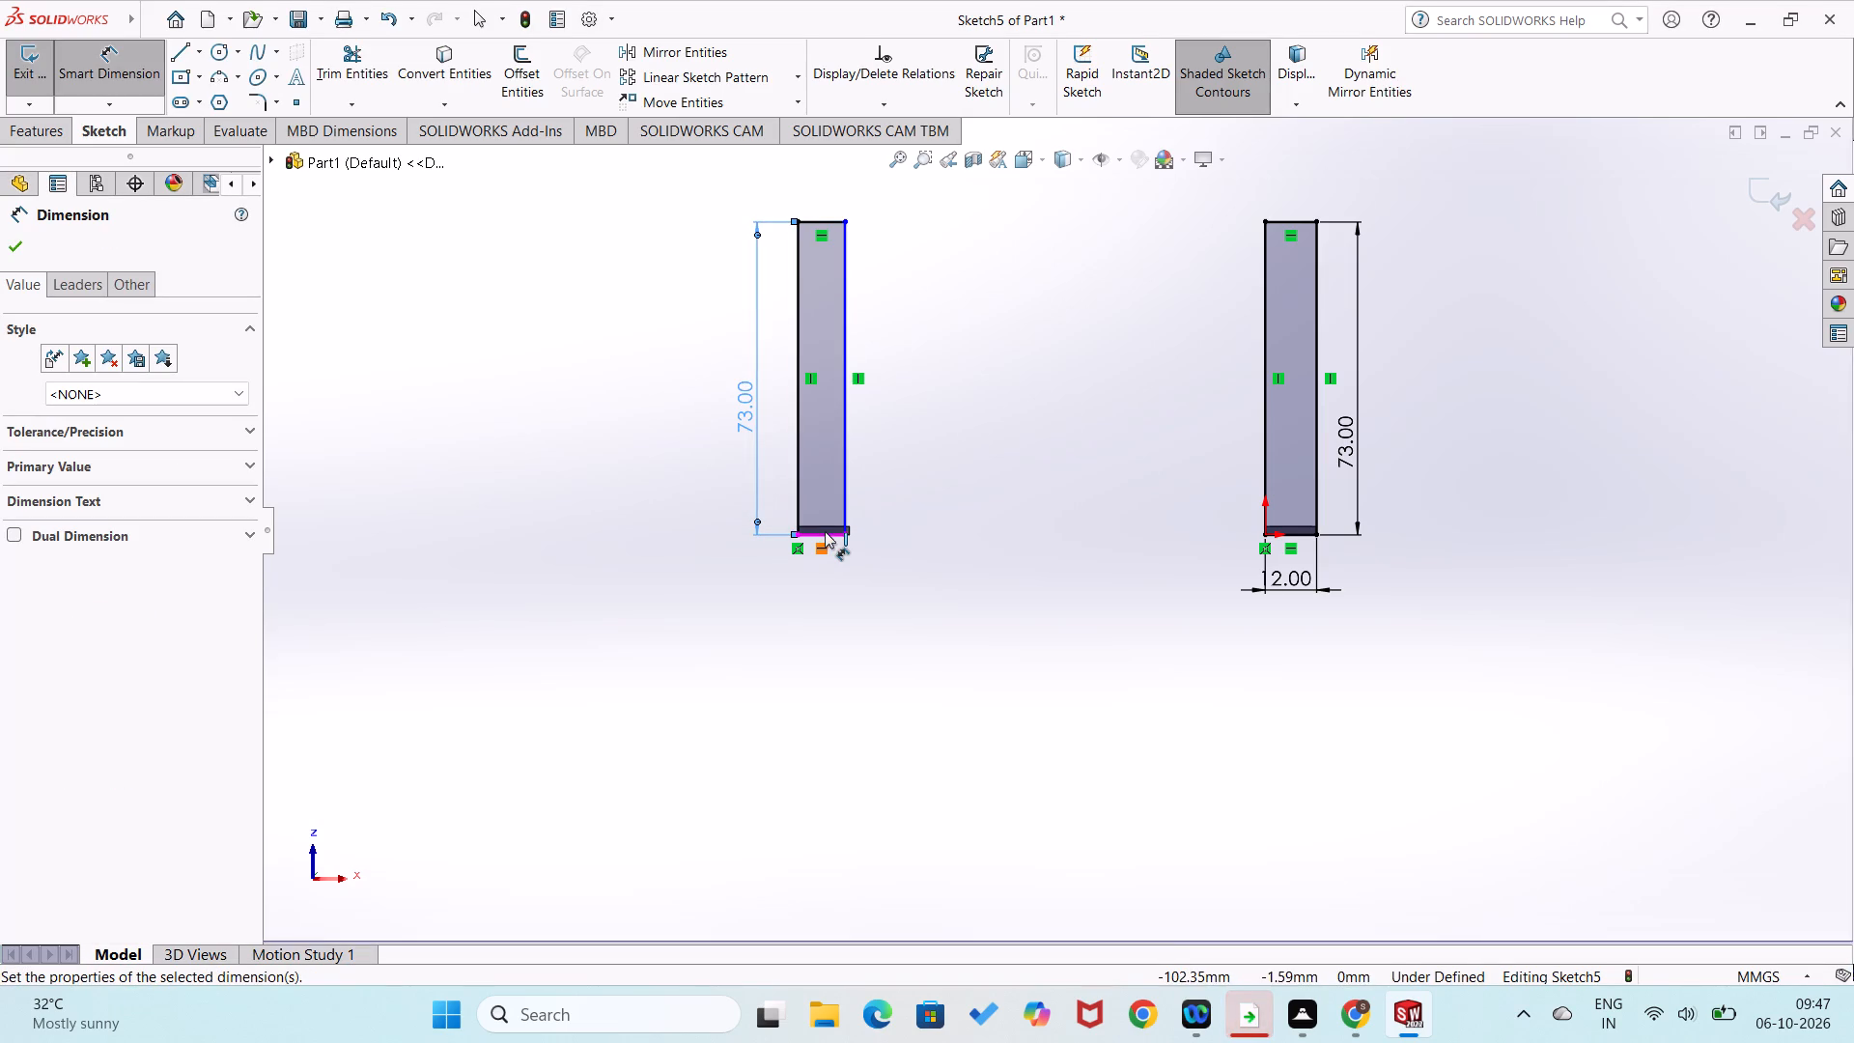
Dimension the second rectangle's short side along the second frame's bottom to 12 mm.
click(826, 535)
click(818, 568)
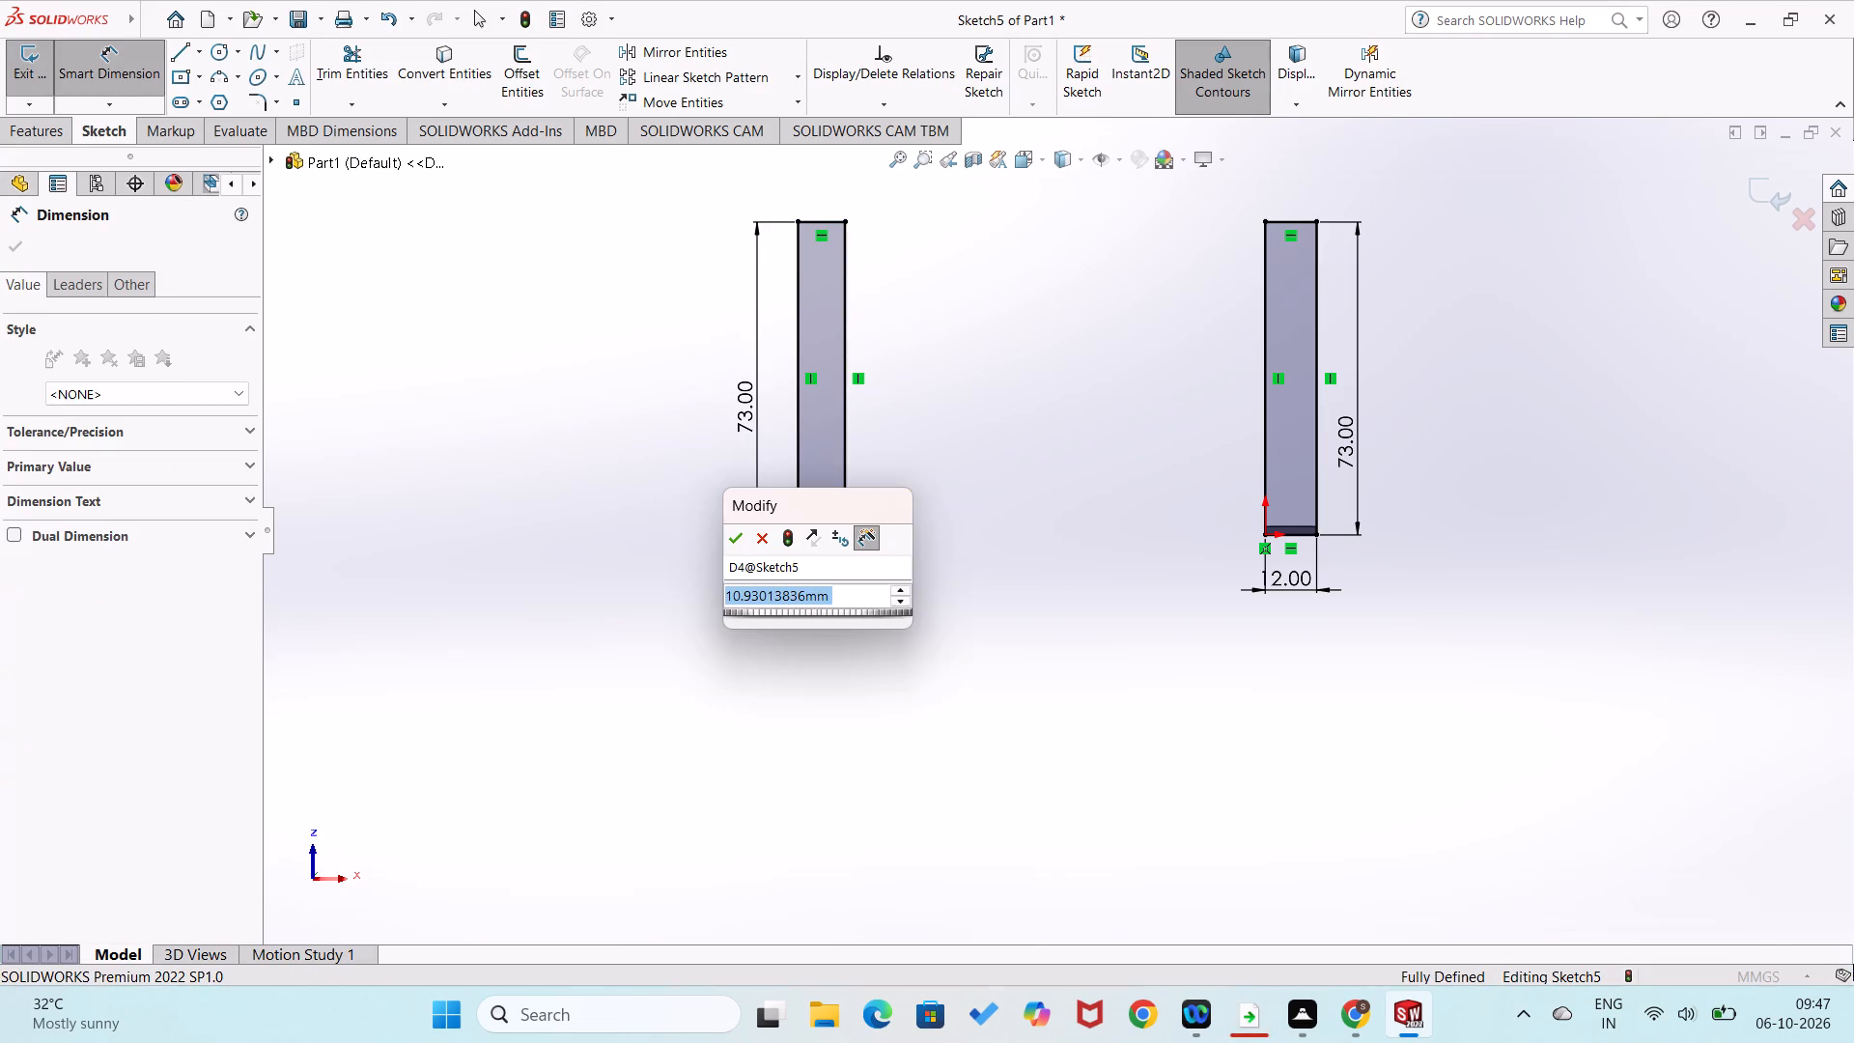
text(12)
key(Return)
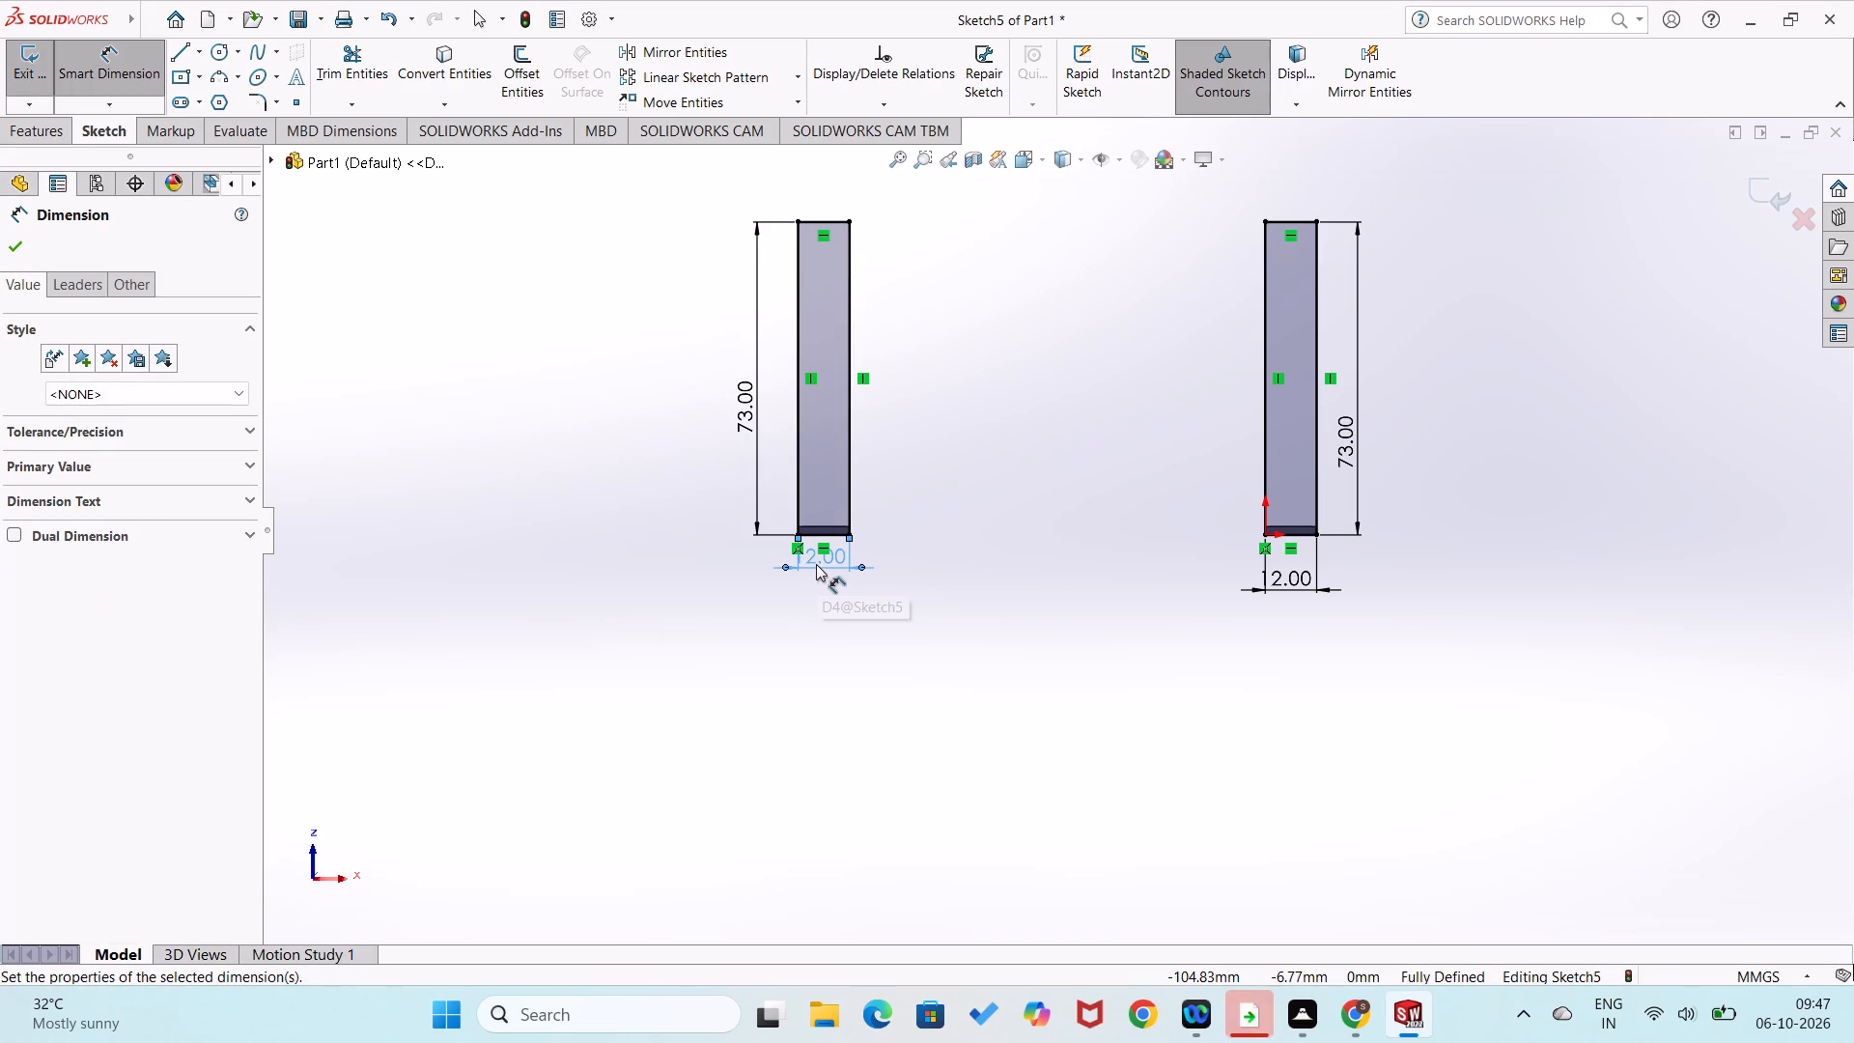
click(816, 564)
click(743, 618)
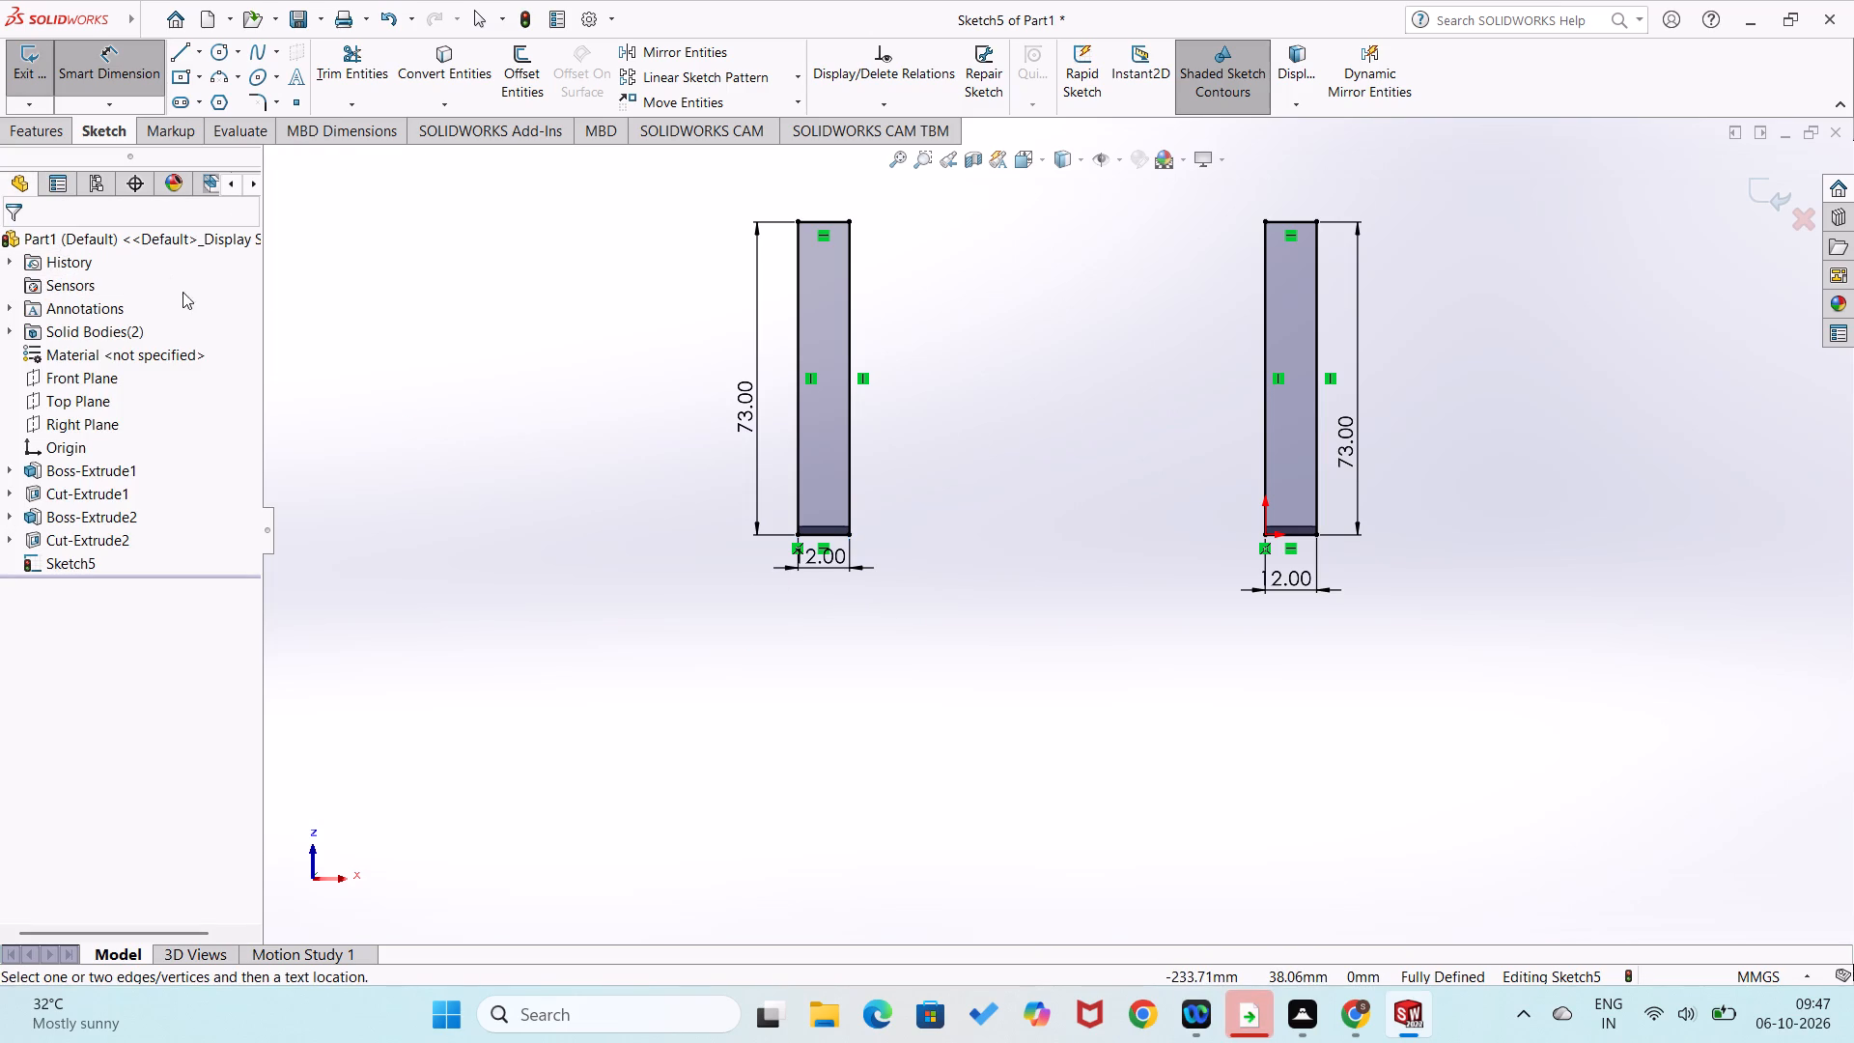
Extrude both rectangles 2 mm in the reversed direction, up toward the frames, with the result merged.
click(19, 131)
click(23, 72)
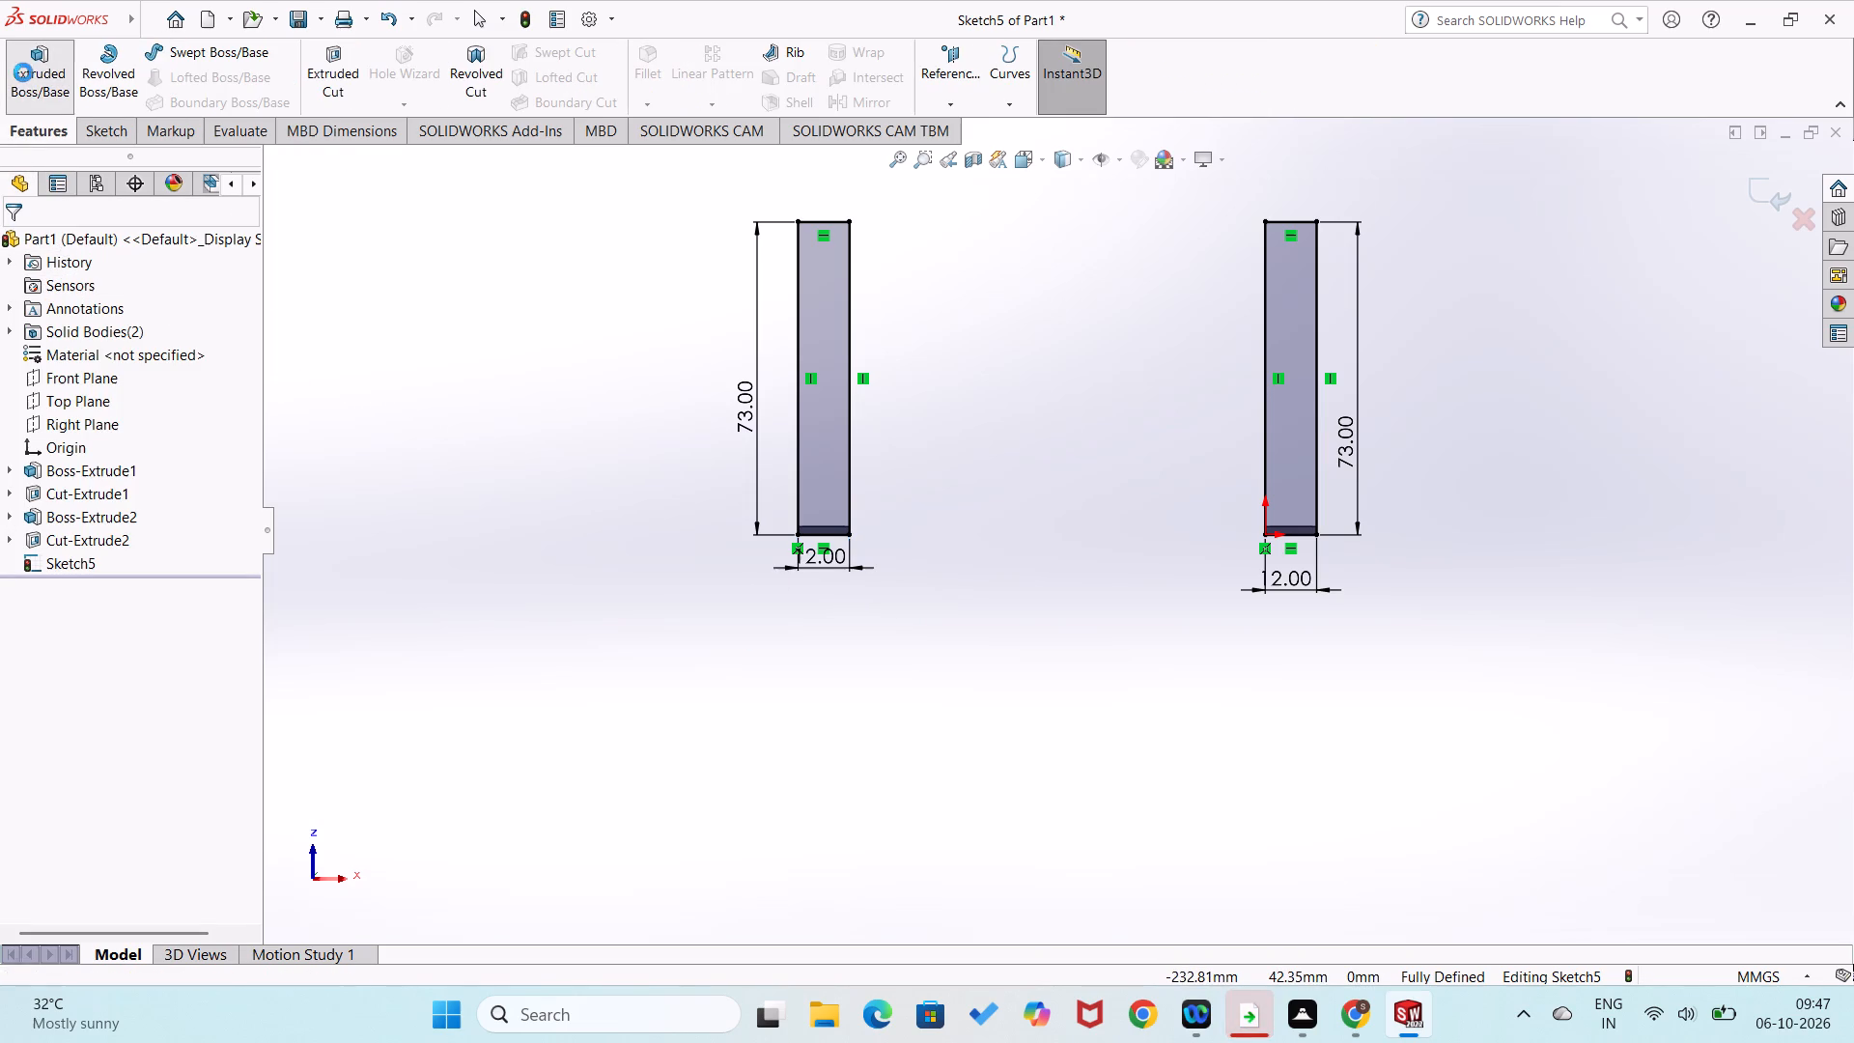
scroll(435, 338, up, 4)
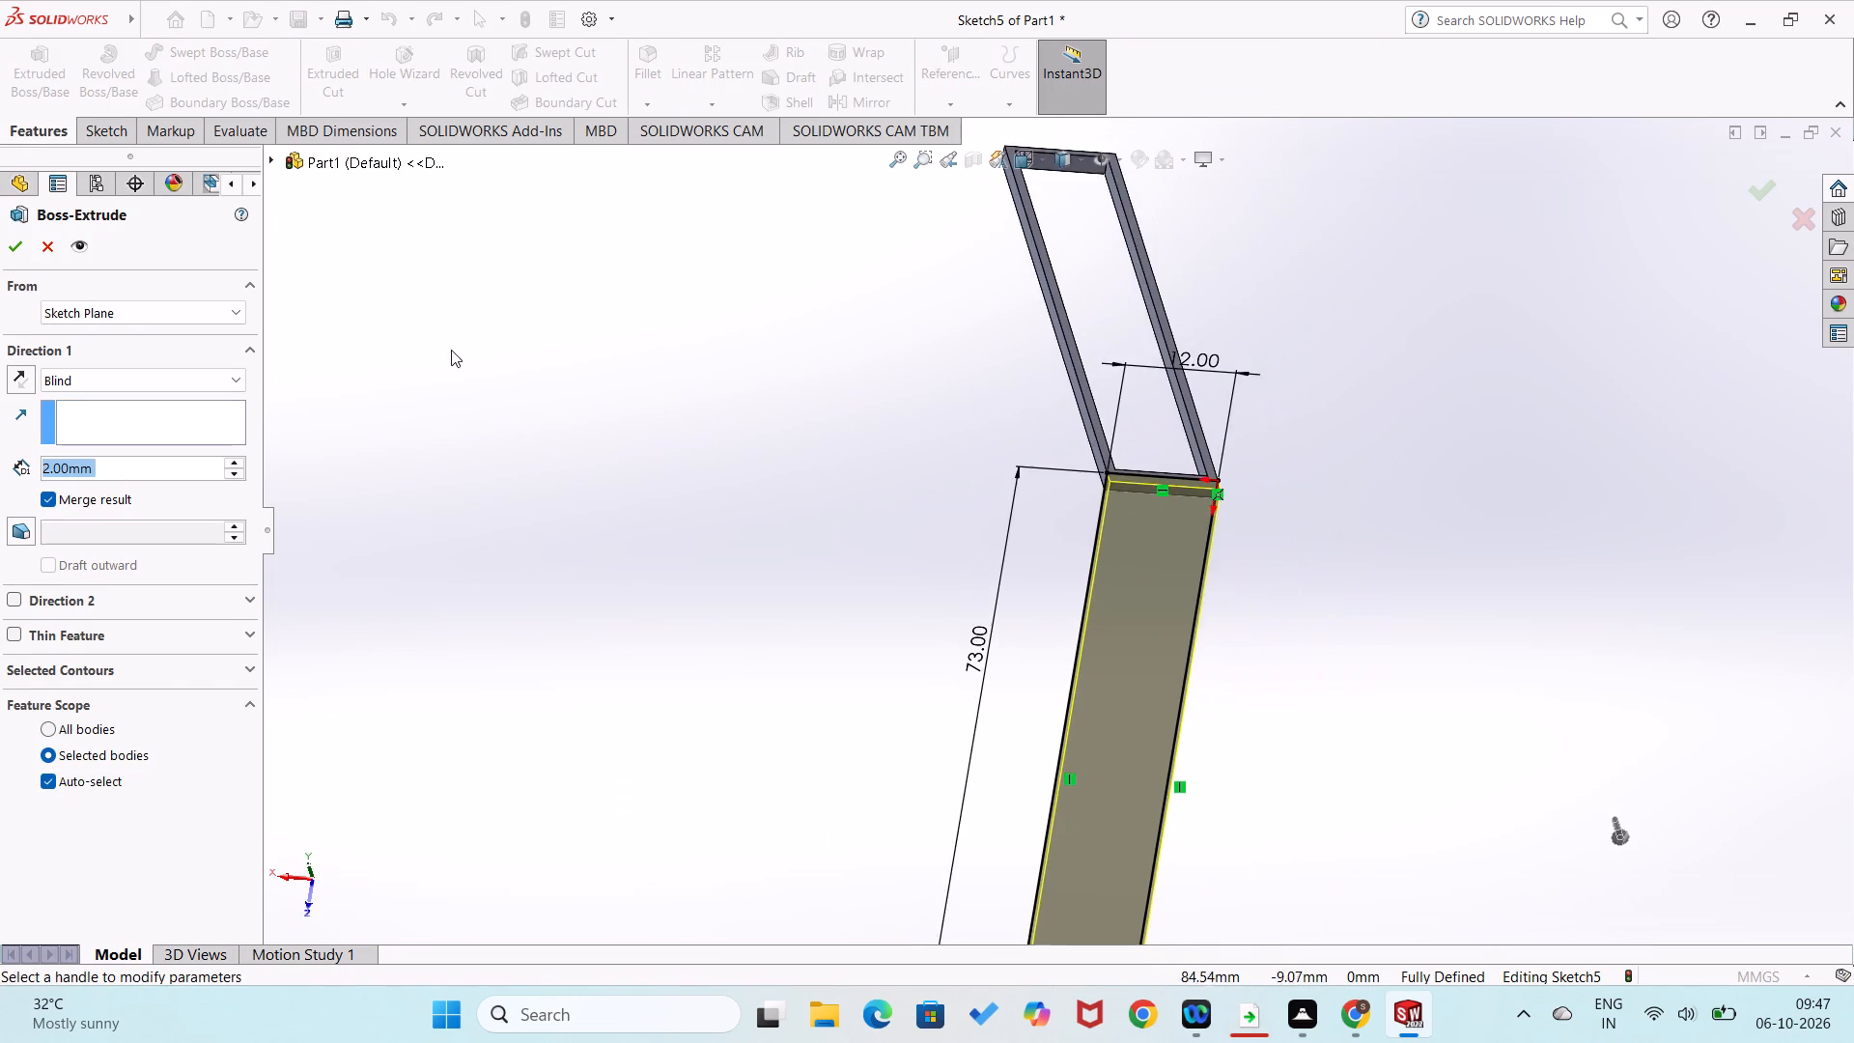
scroll(452, 350, up, 3)
middle_drag(598, 442, 575, 800)
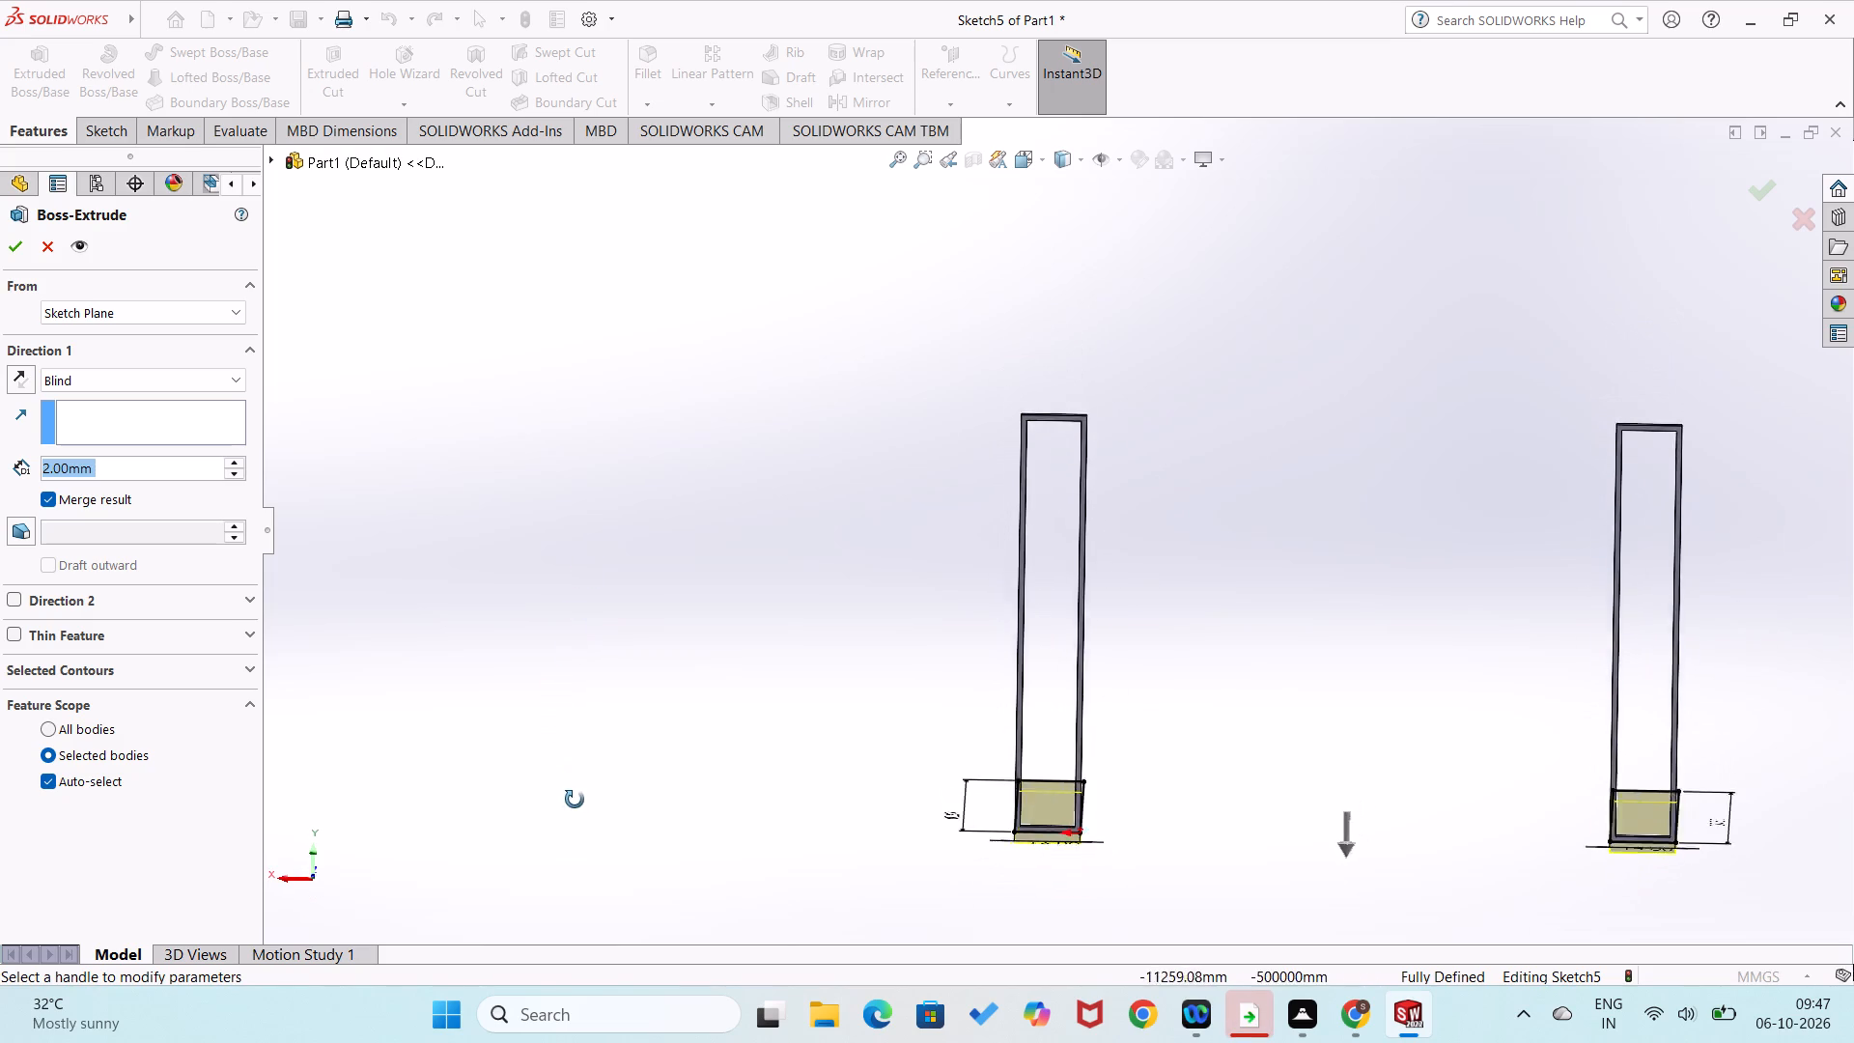
middle_drag(575, 800, 559, 851)
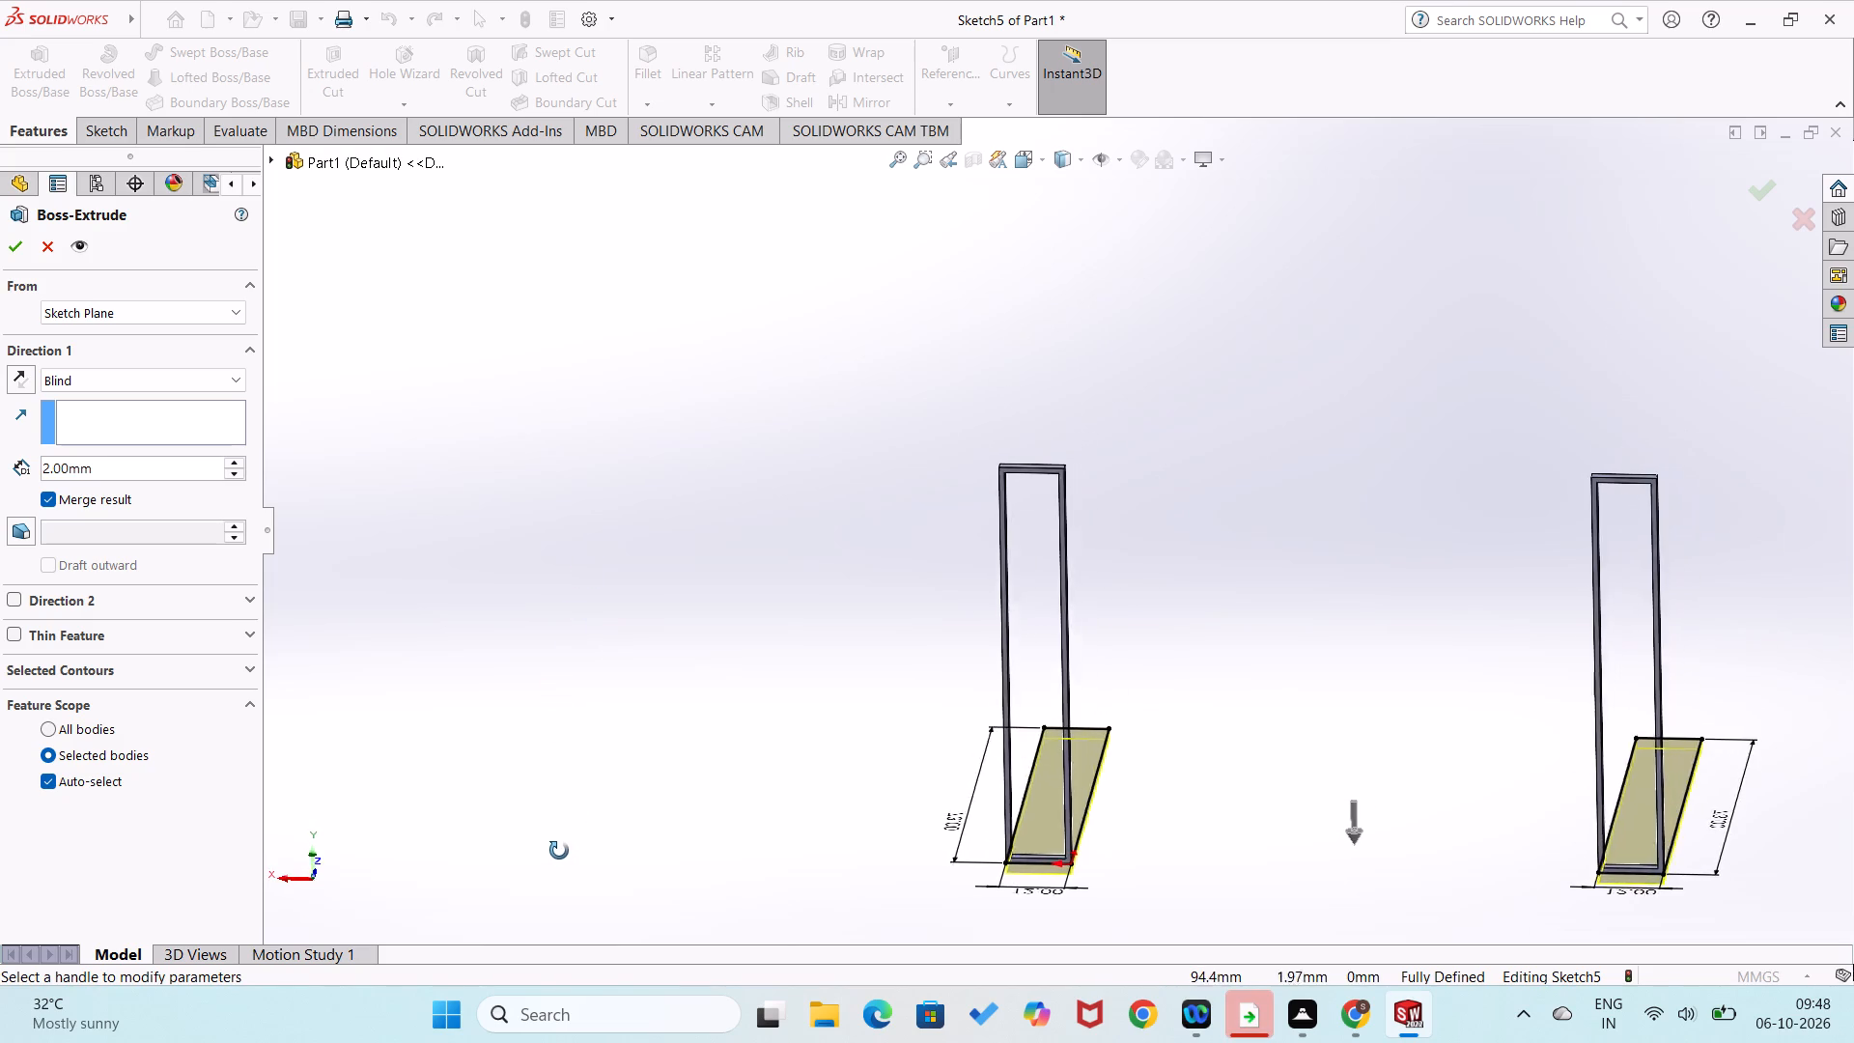
middle_drag(559, 851, 548, 820)
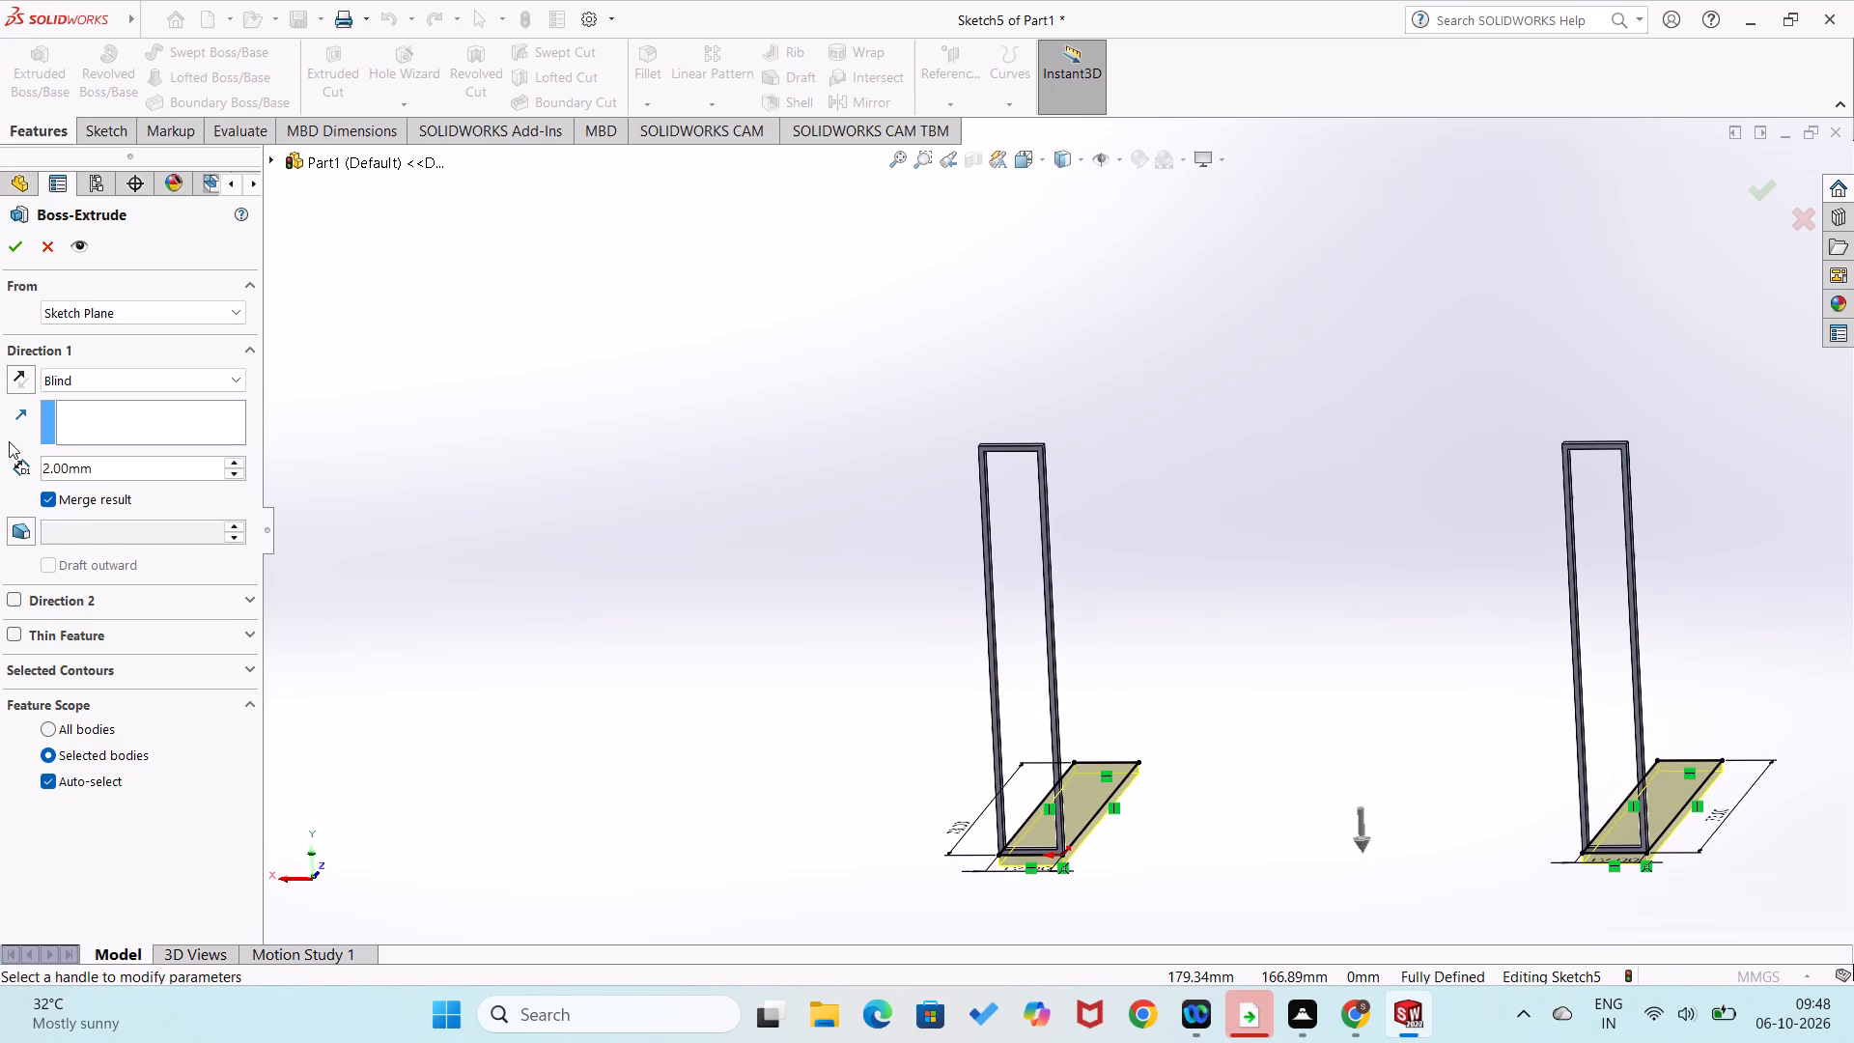
click(23, 373)
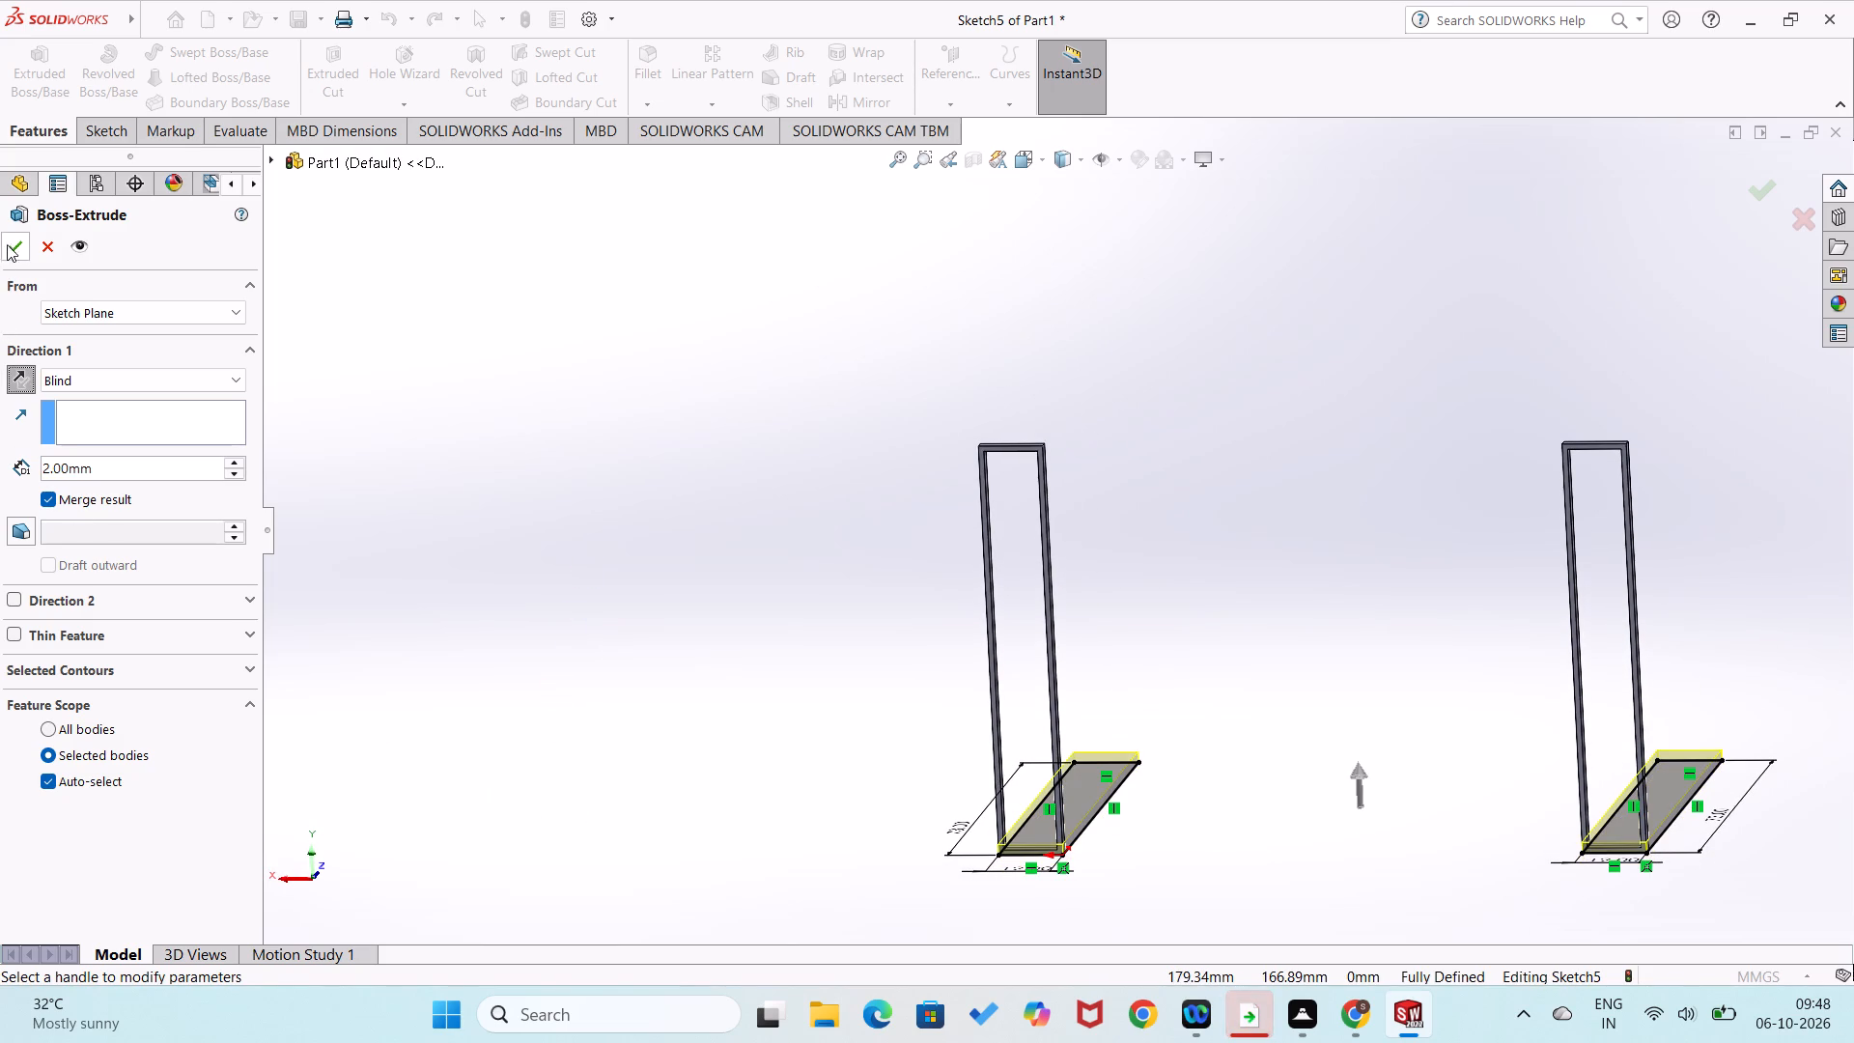
click(9, 240)
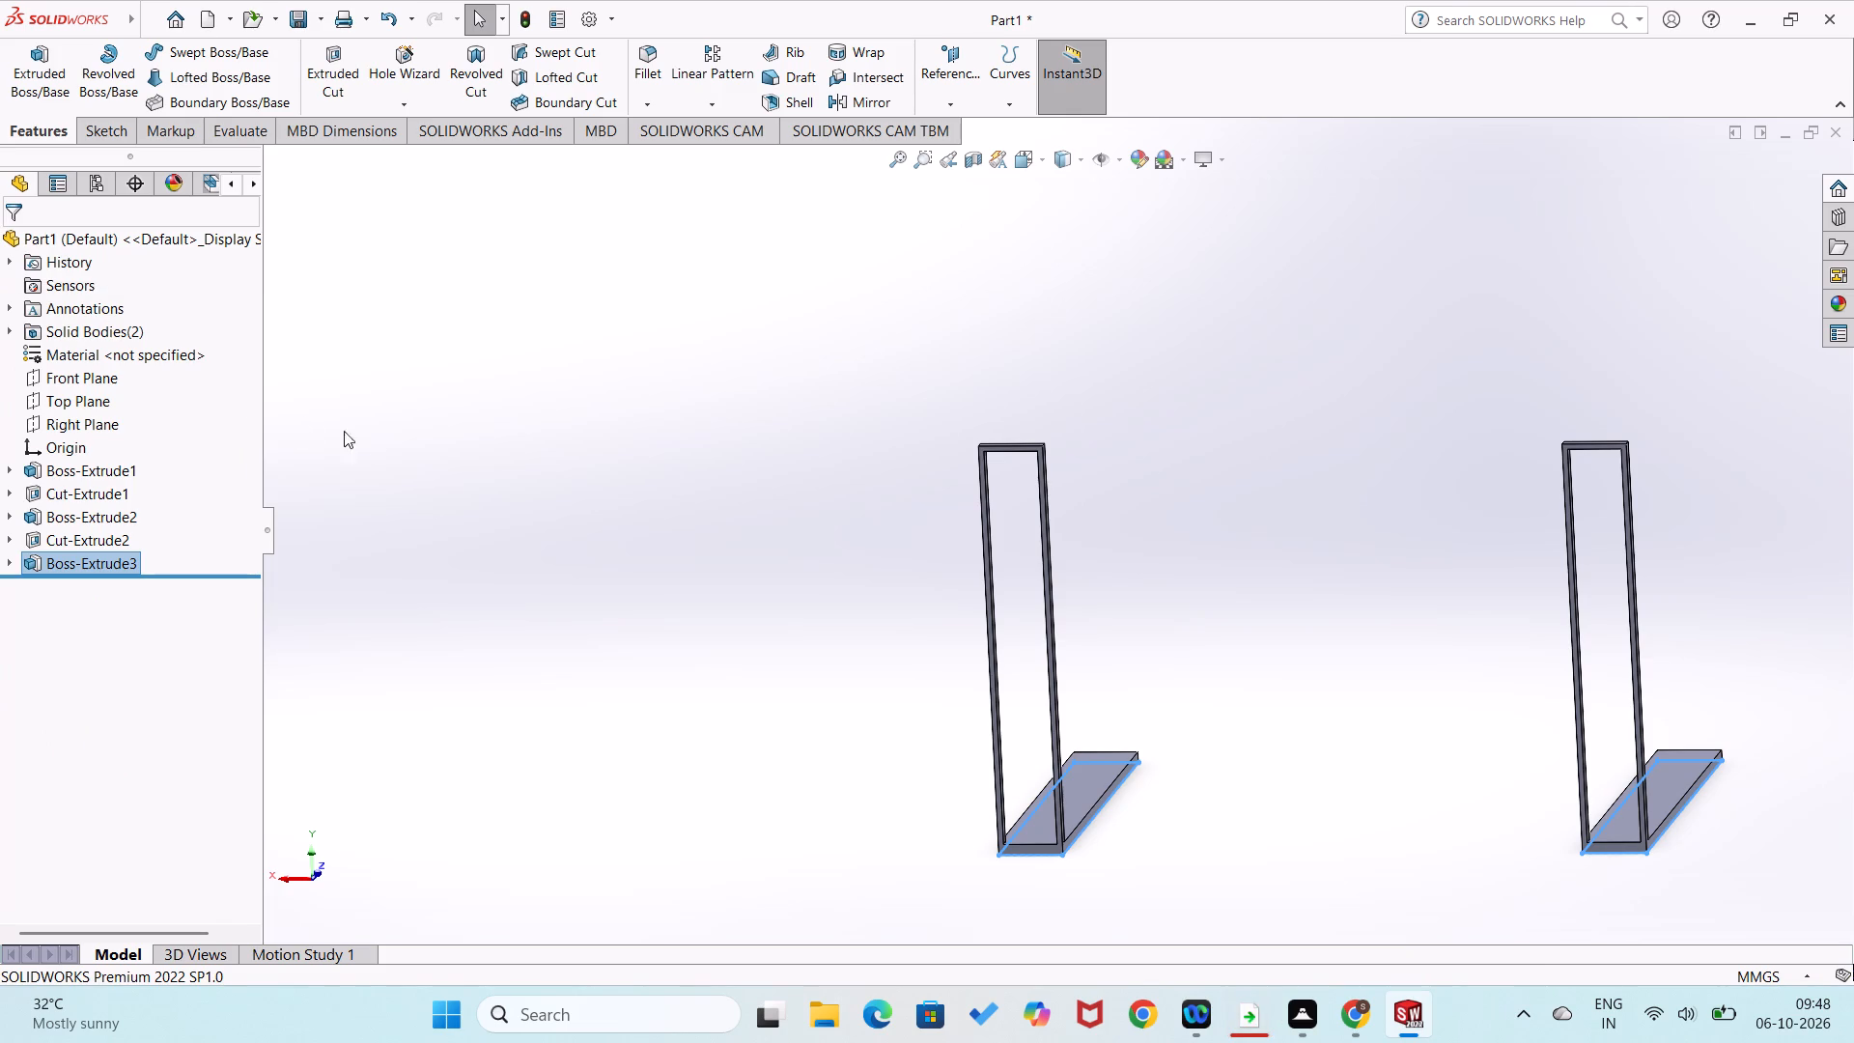
click(372, 437)
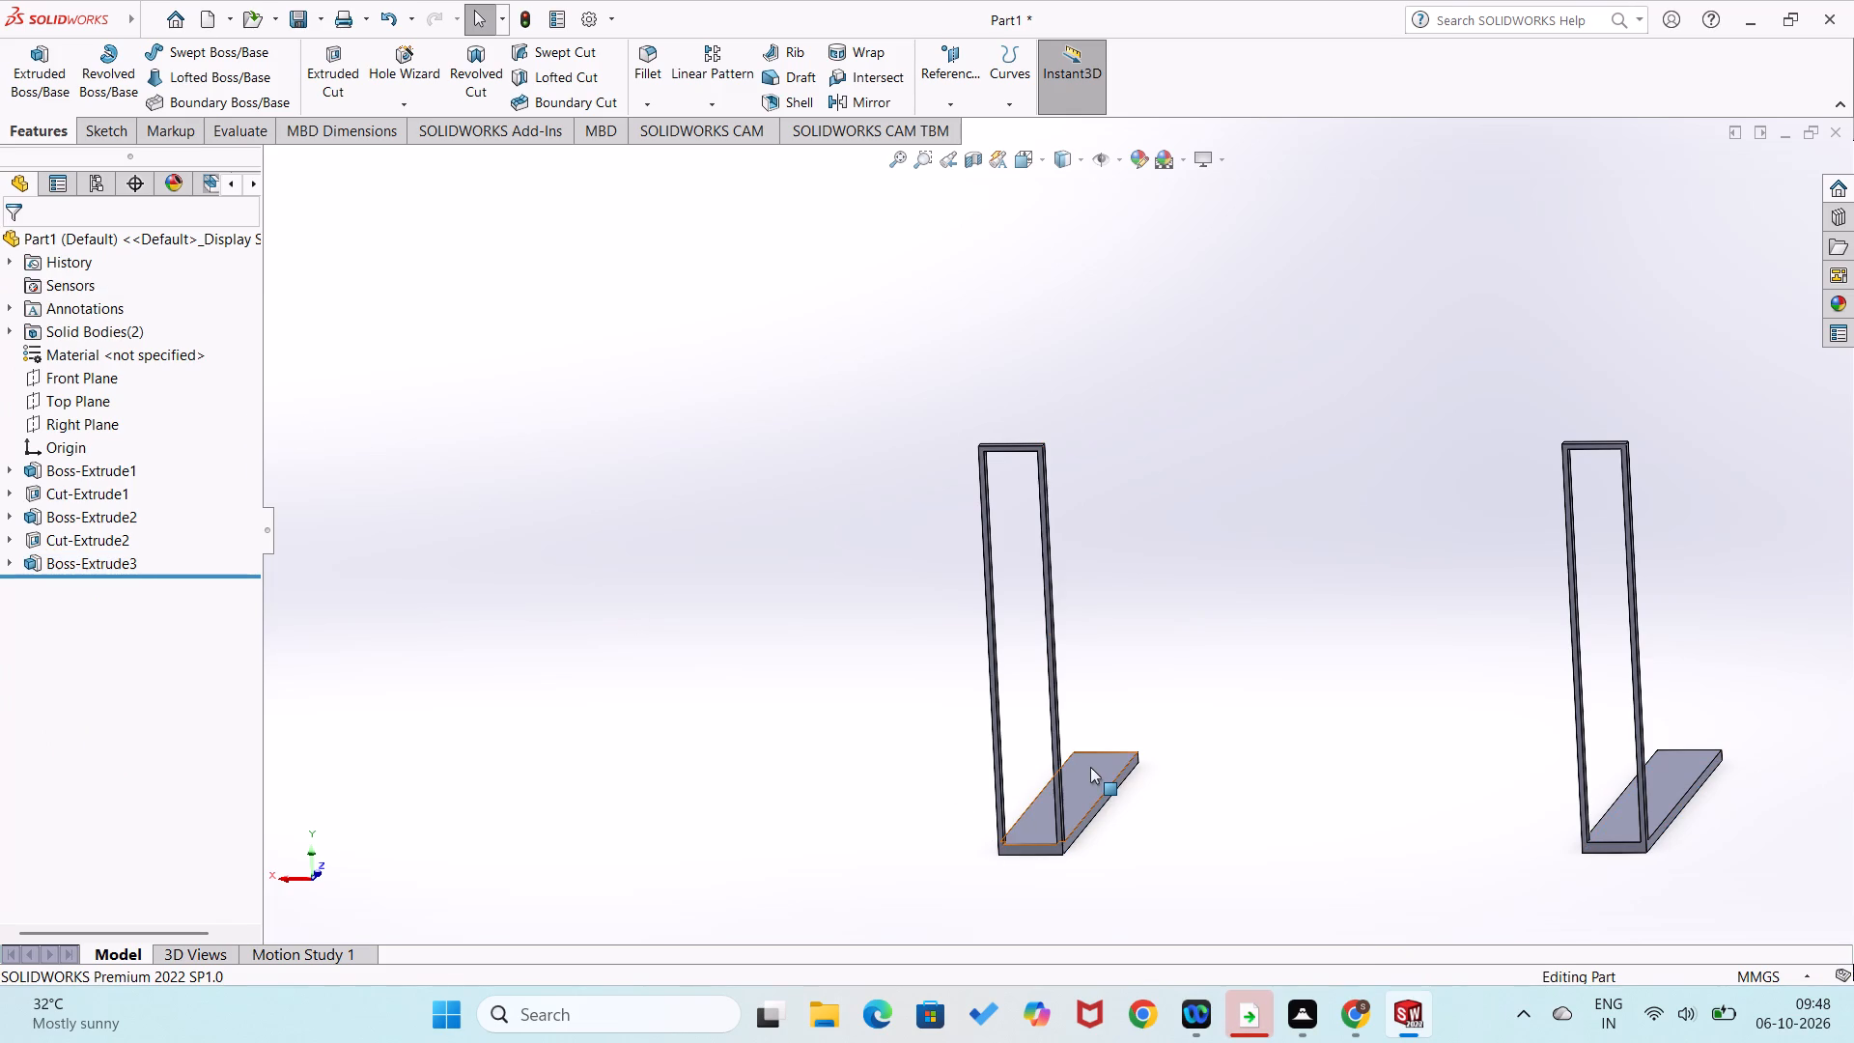
On the top face of the first frame's base plate, sketch a narrow rectangle about 68 mm long beside the long edge nearest the second frame.
right_click(1090, 767)
click(1134, 557)
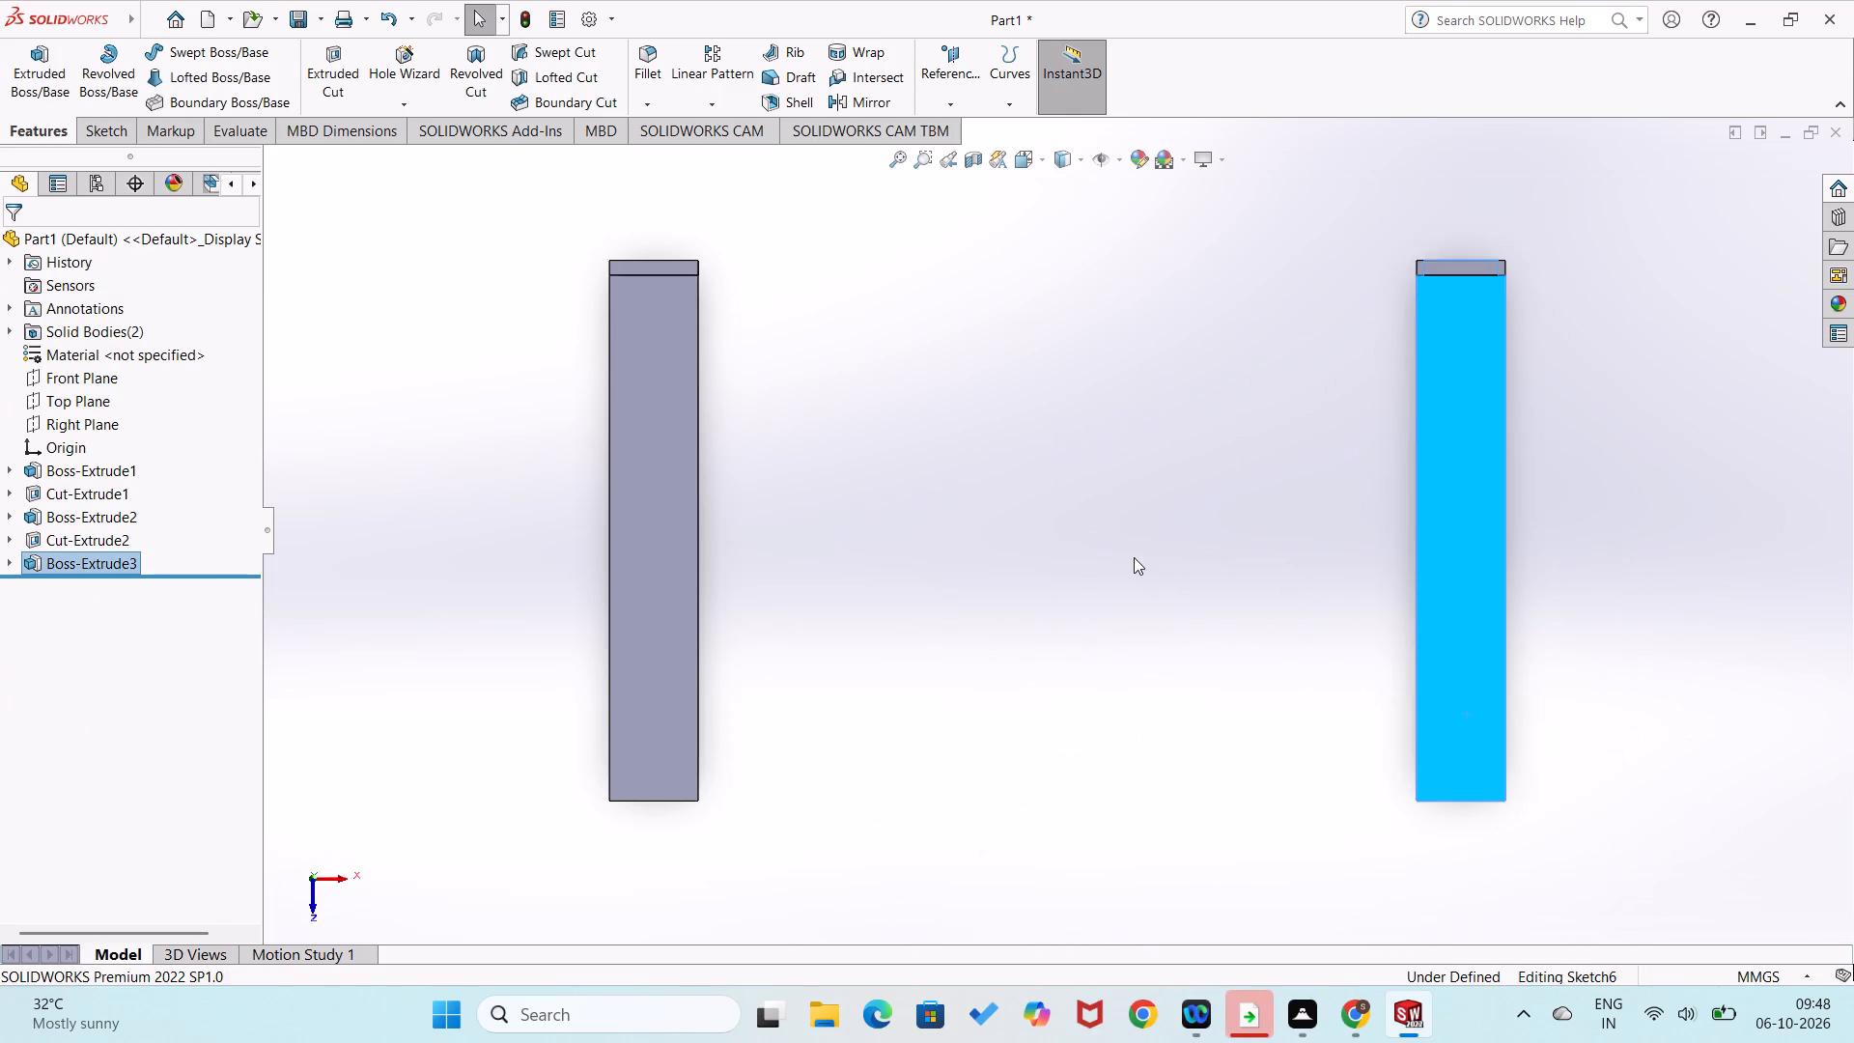
click(1132, 632)
right_drag(1217, 489, 1140, 634)
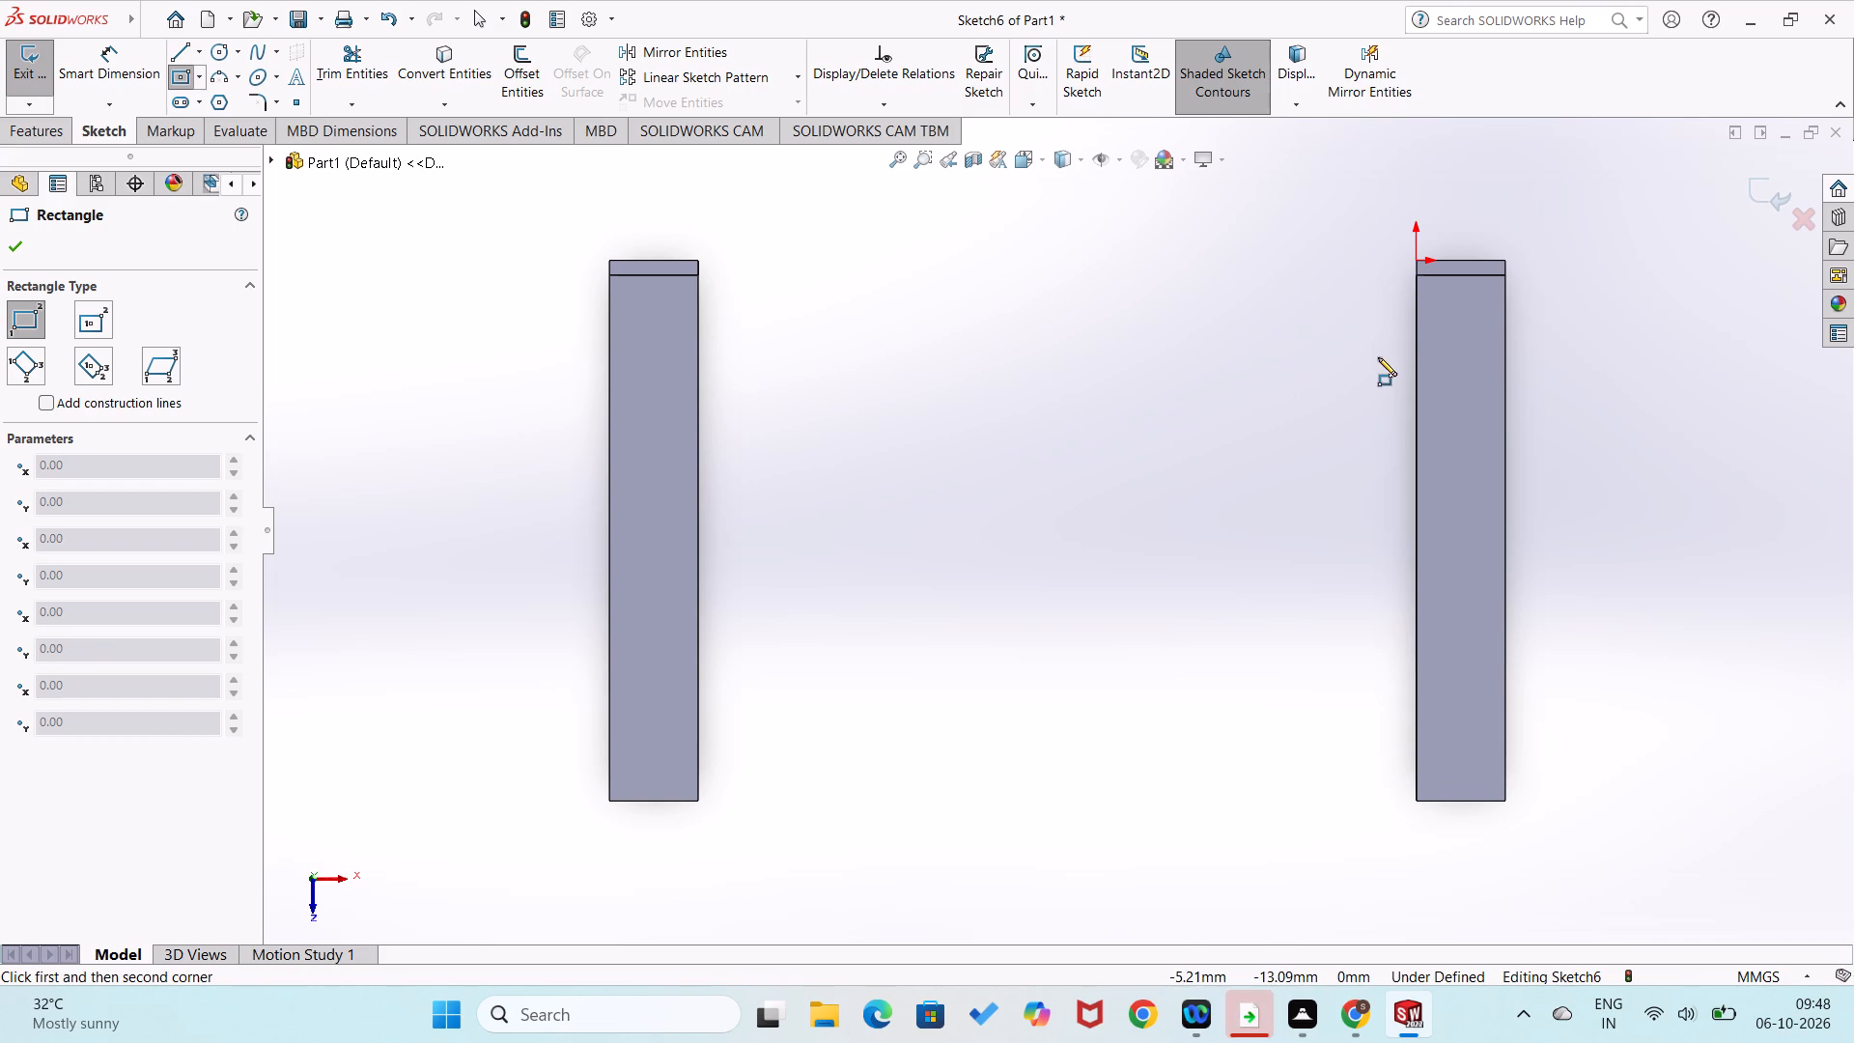
click(1425, 287)
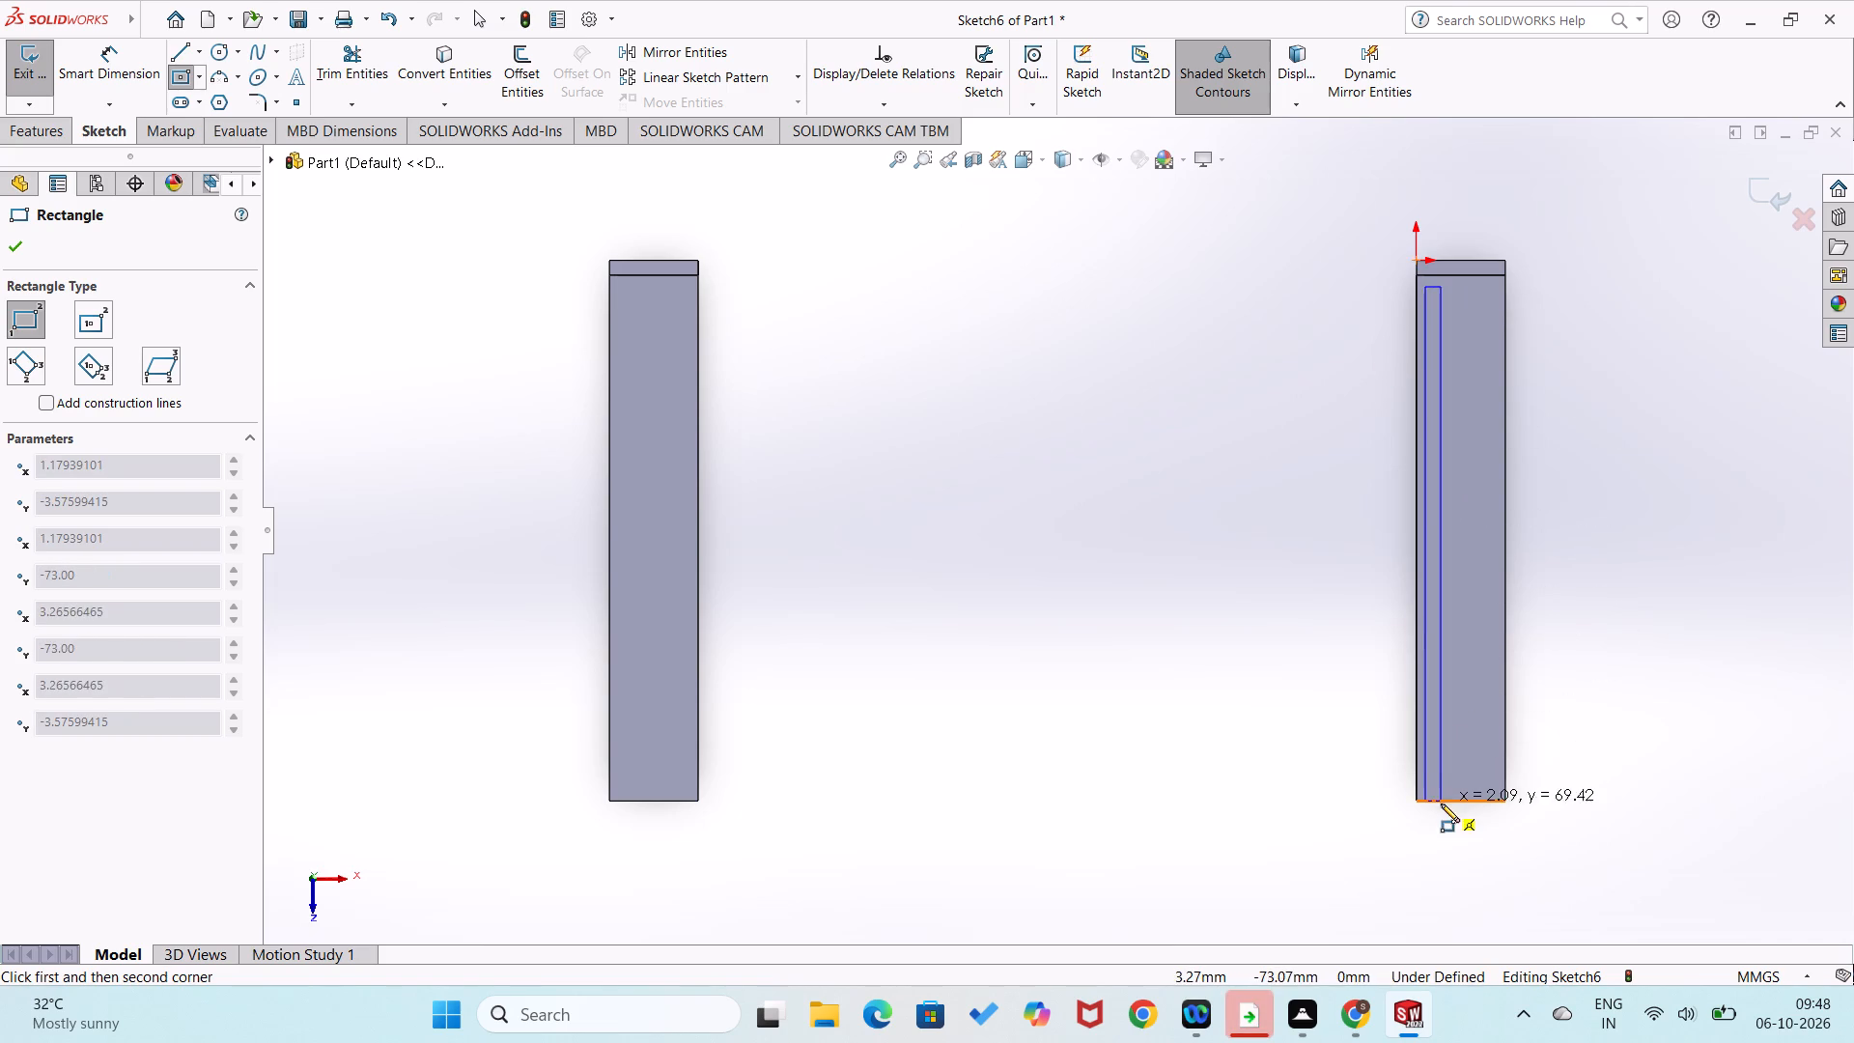
click(1450, 793)
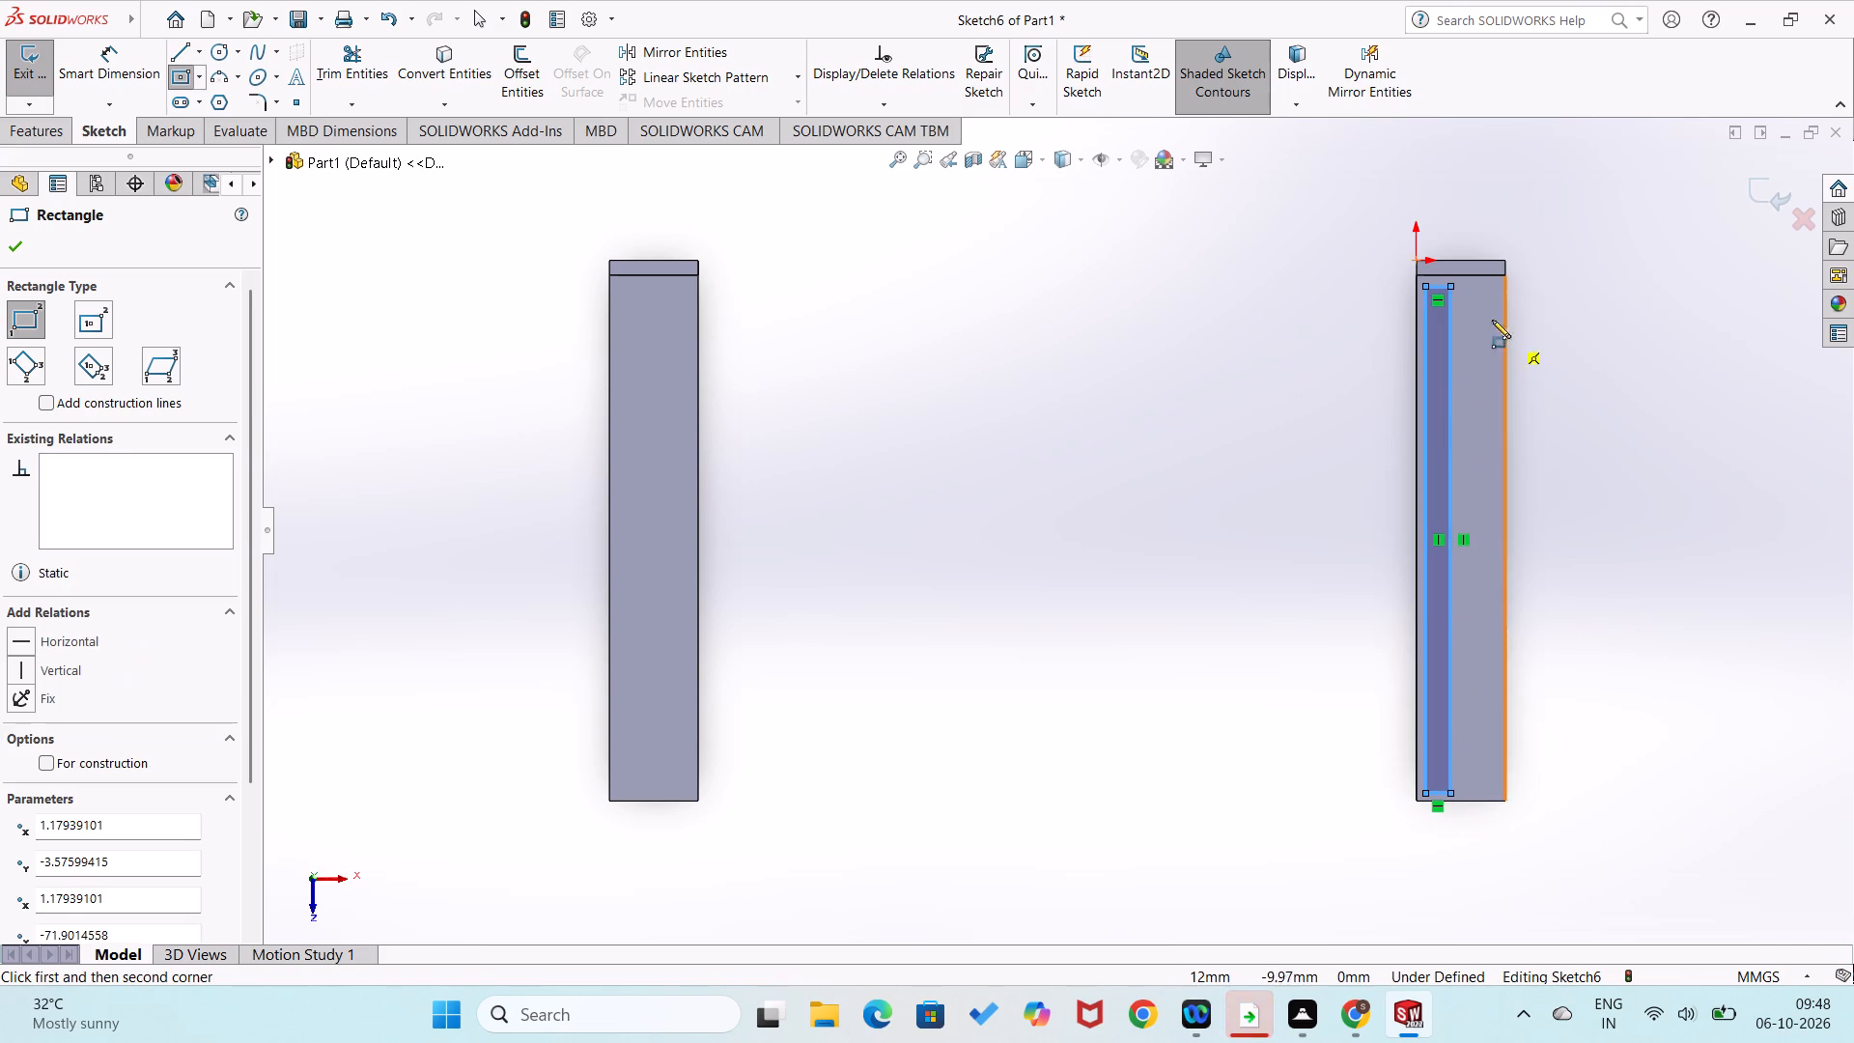
Sketch a parallel rectangle about 2.5 × 68 mm beside the base plate's opposite long edge, aligned with the first narrow rectangle's ends.
click(1470, 287)
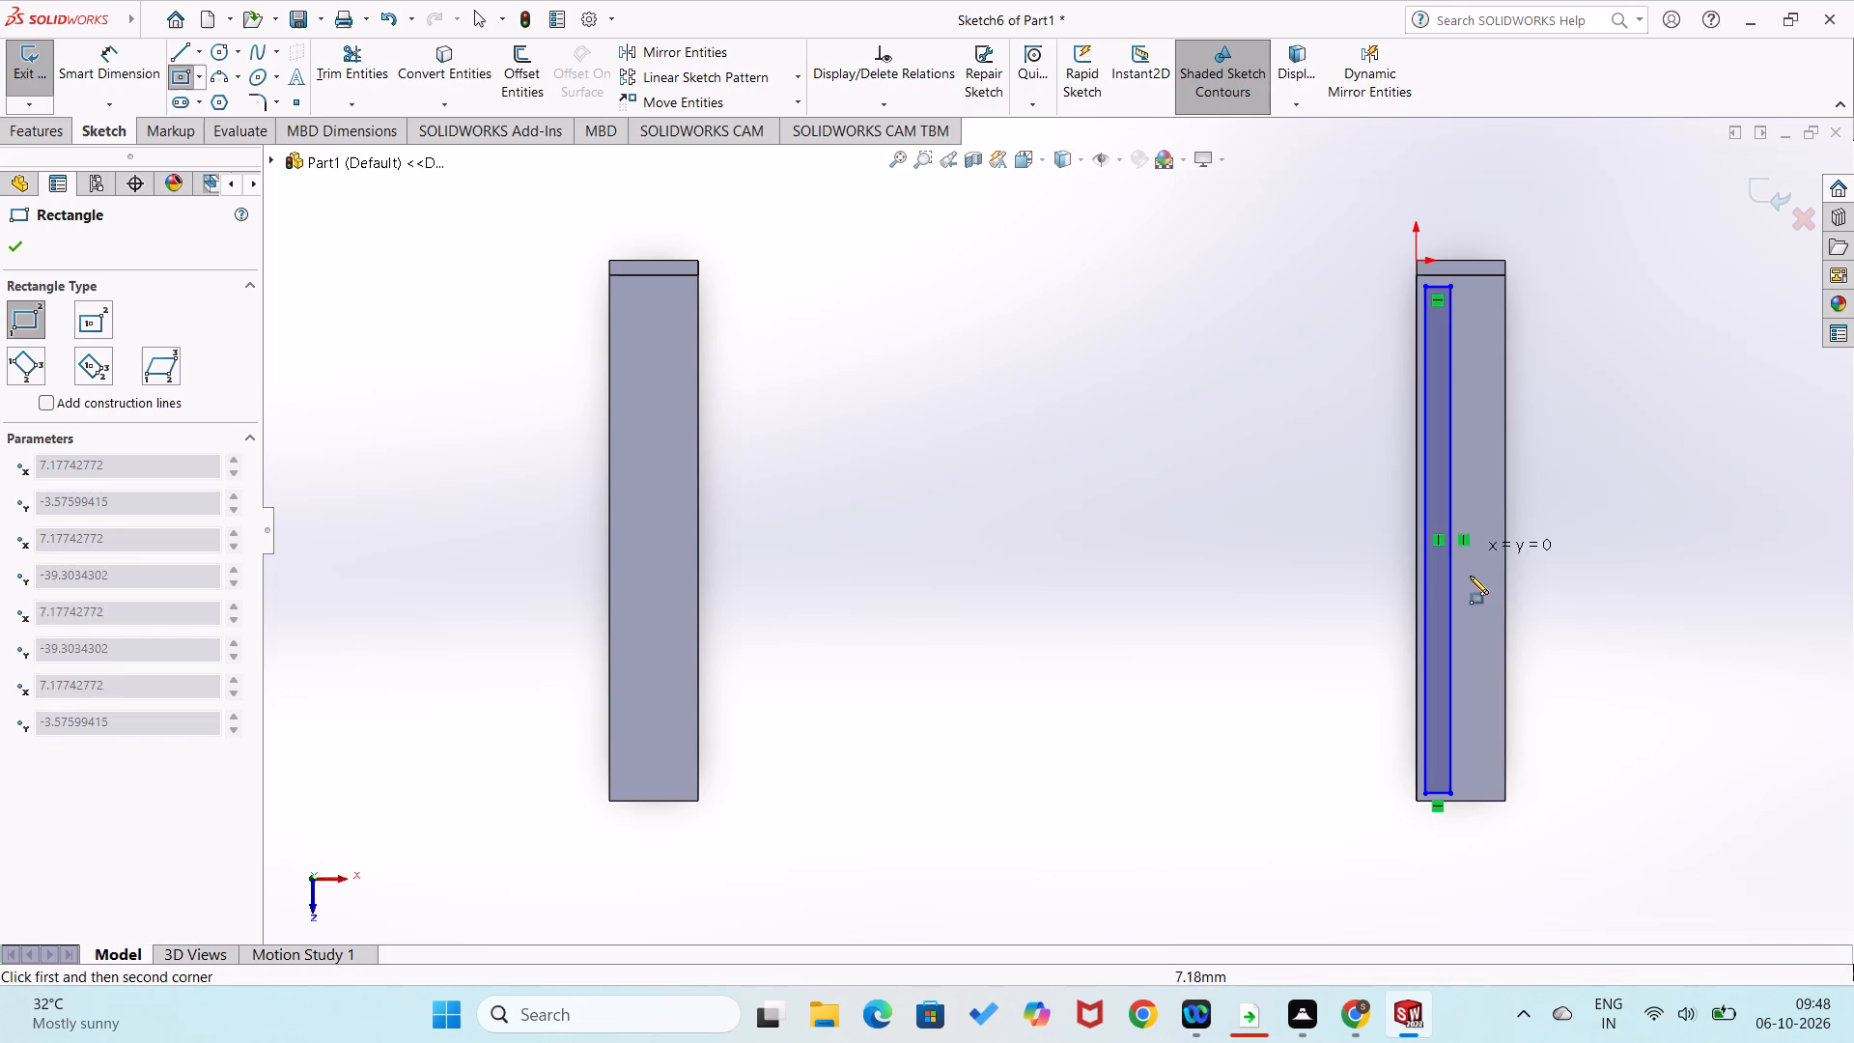
click(1488, 793)
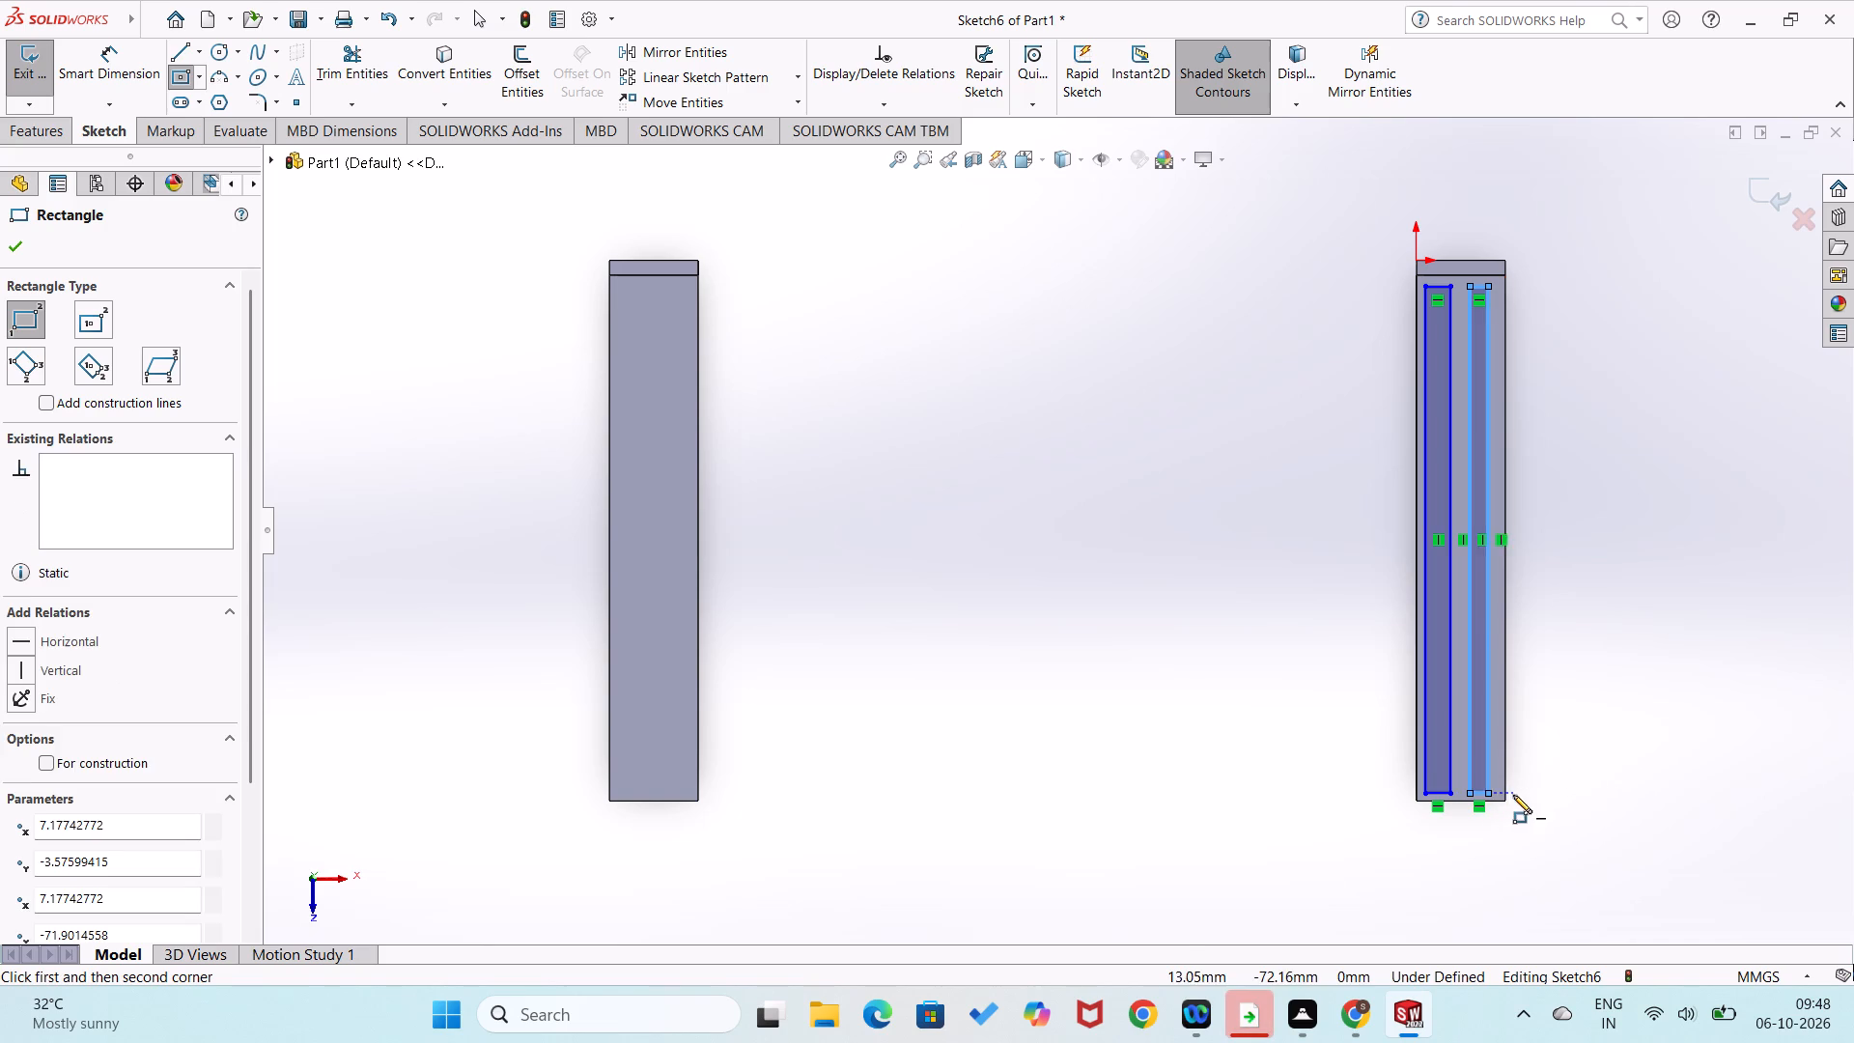
Dimension the outer rectangle's long side 2 mm from the base plate's long edge farthest from the second frame.
right_drag(1513, 795, 1475, 603)
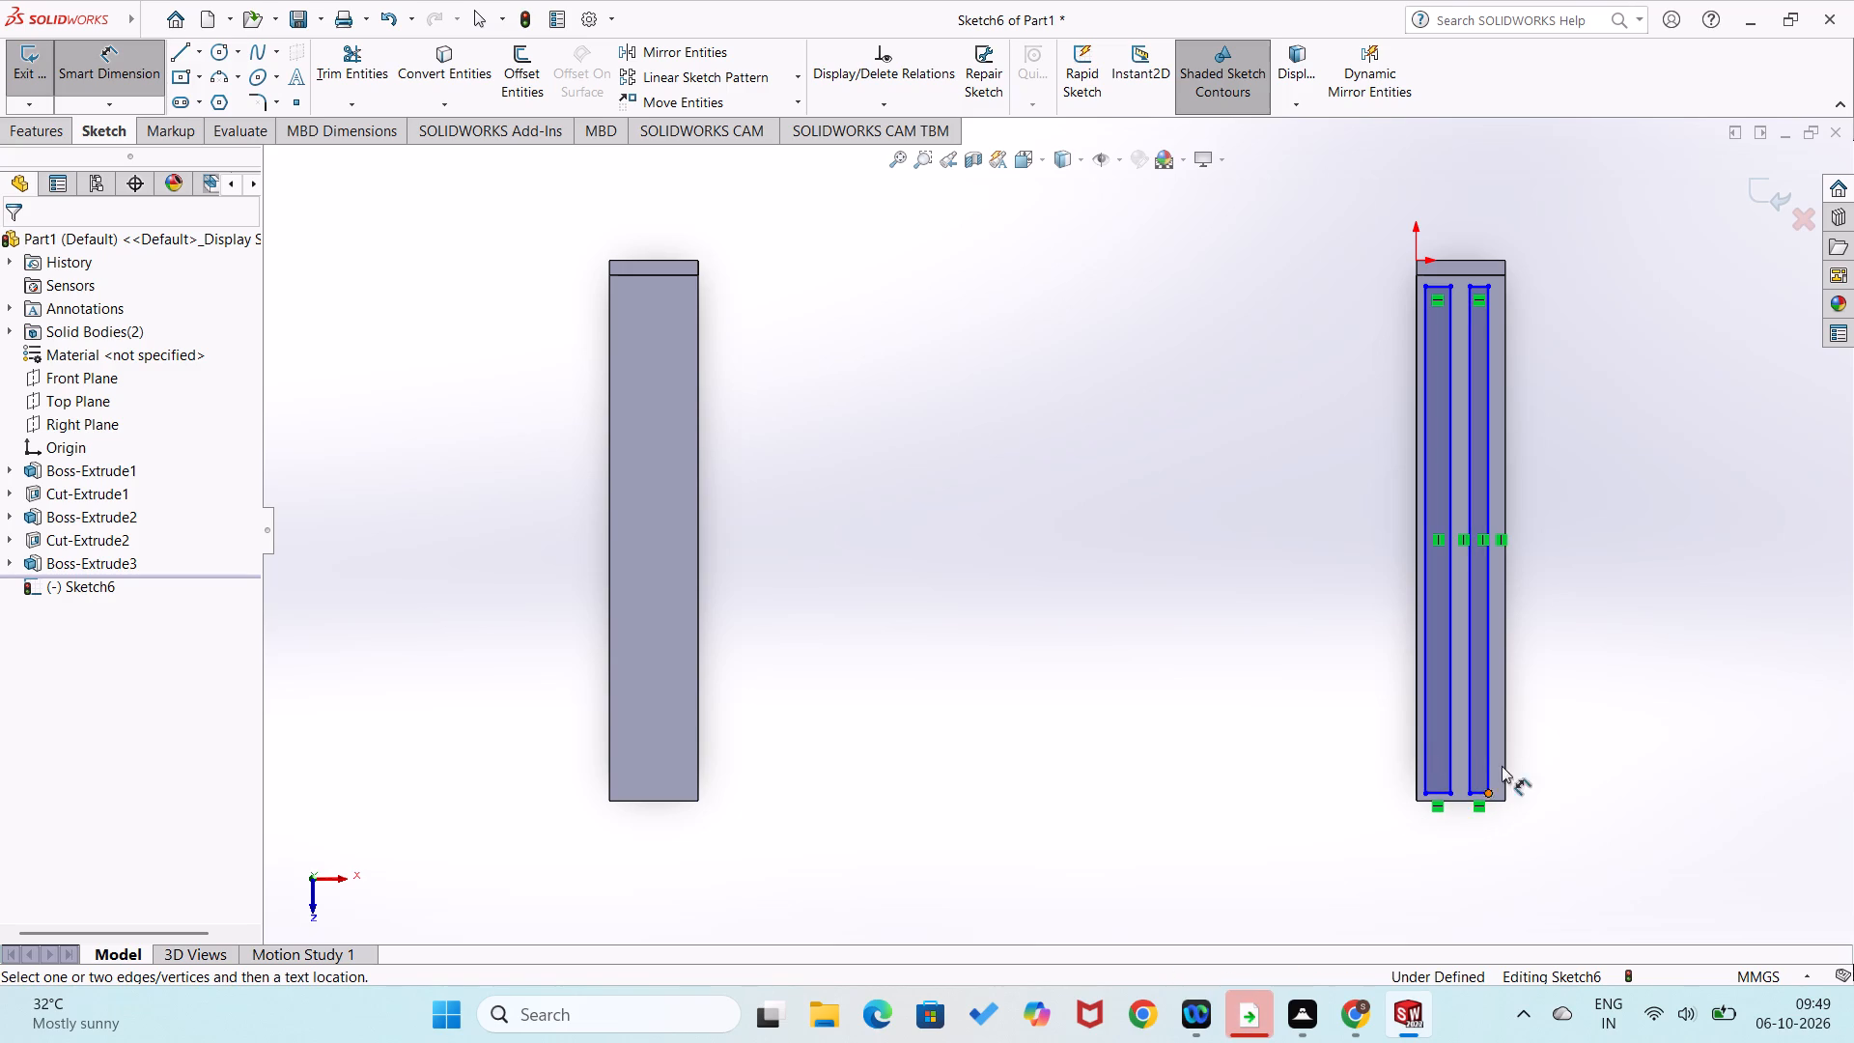
scroll(1492, 771, down, 3)
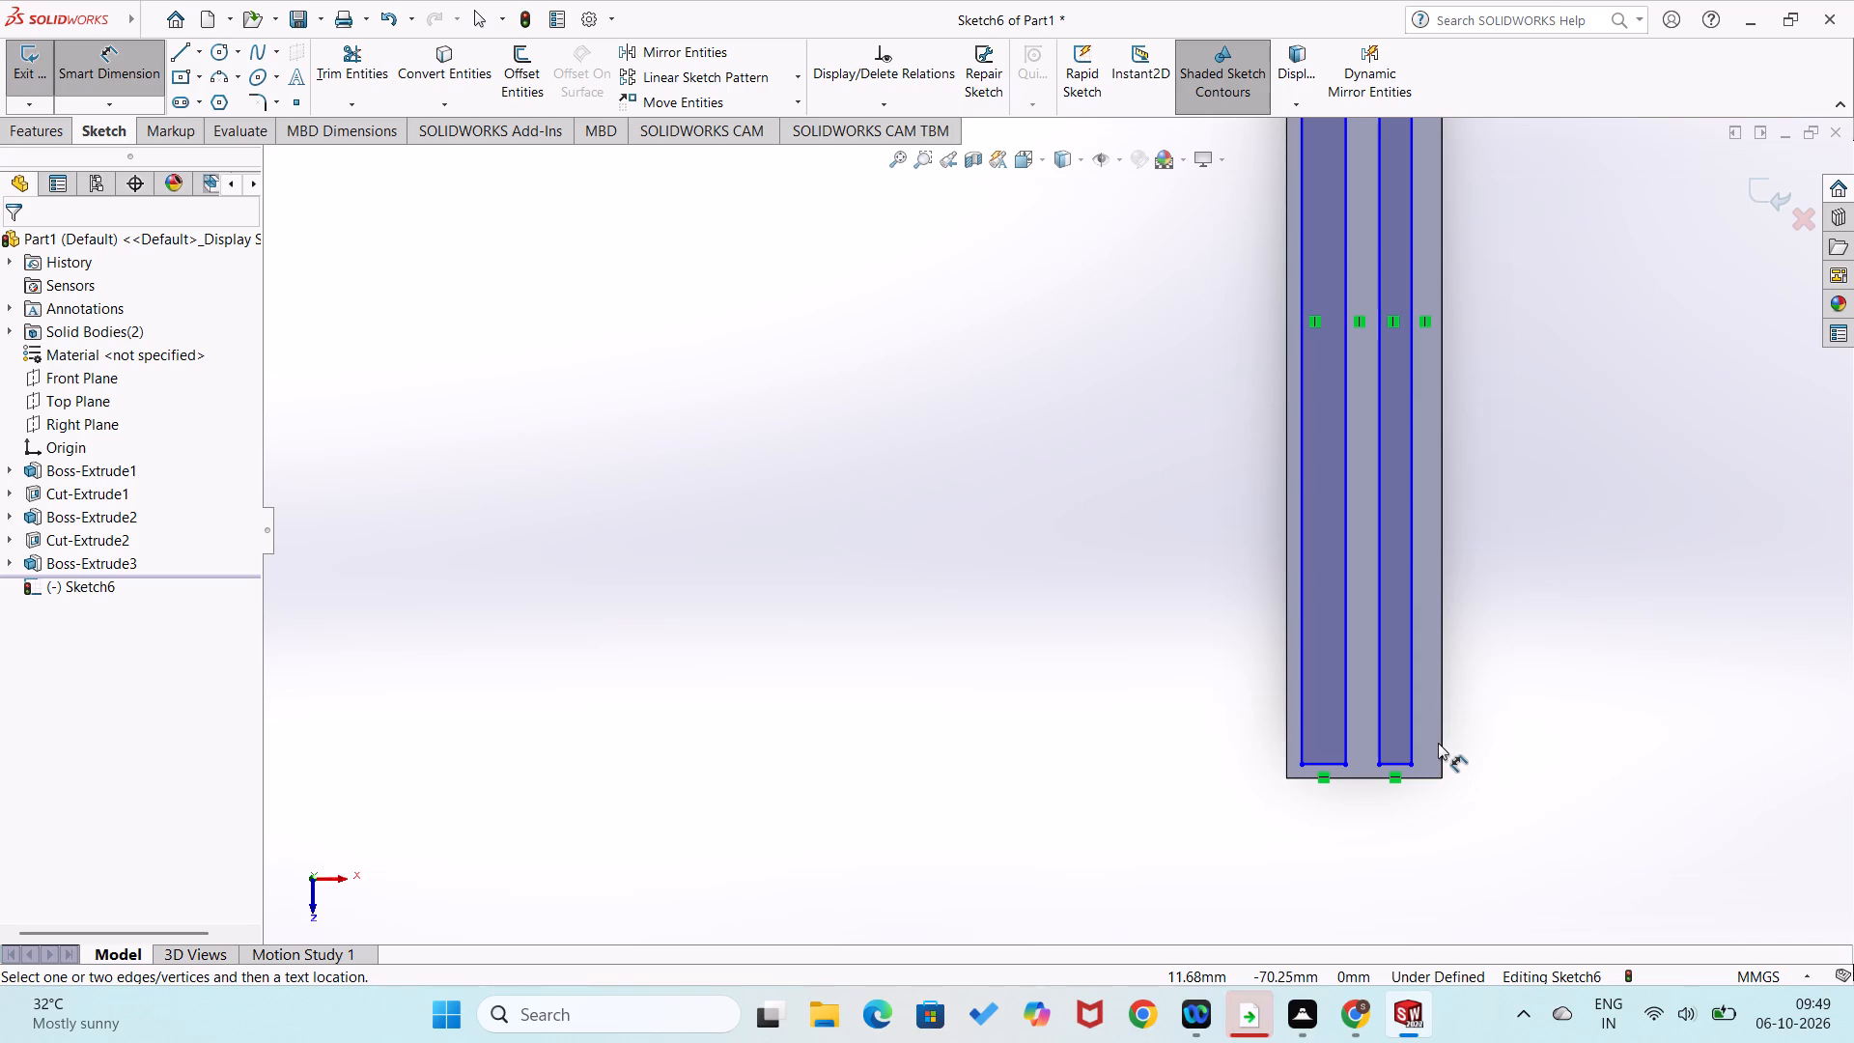
click(1442, 743)
click(1414, 750)
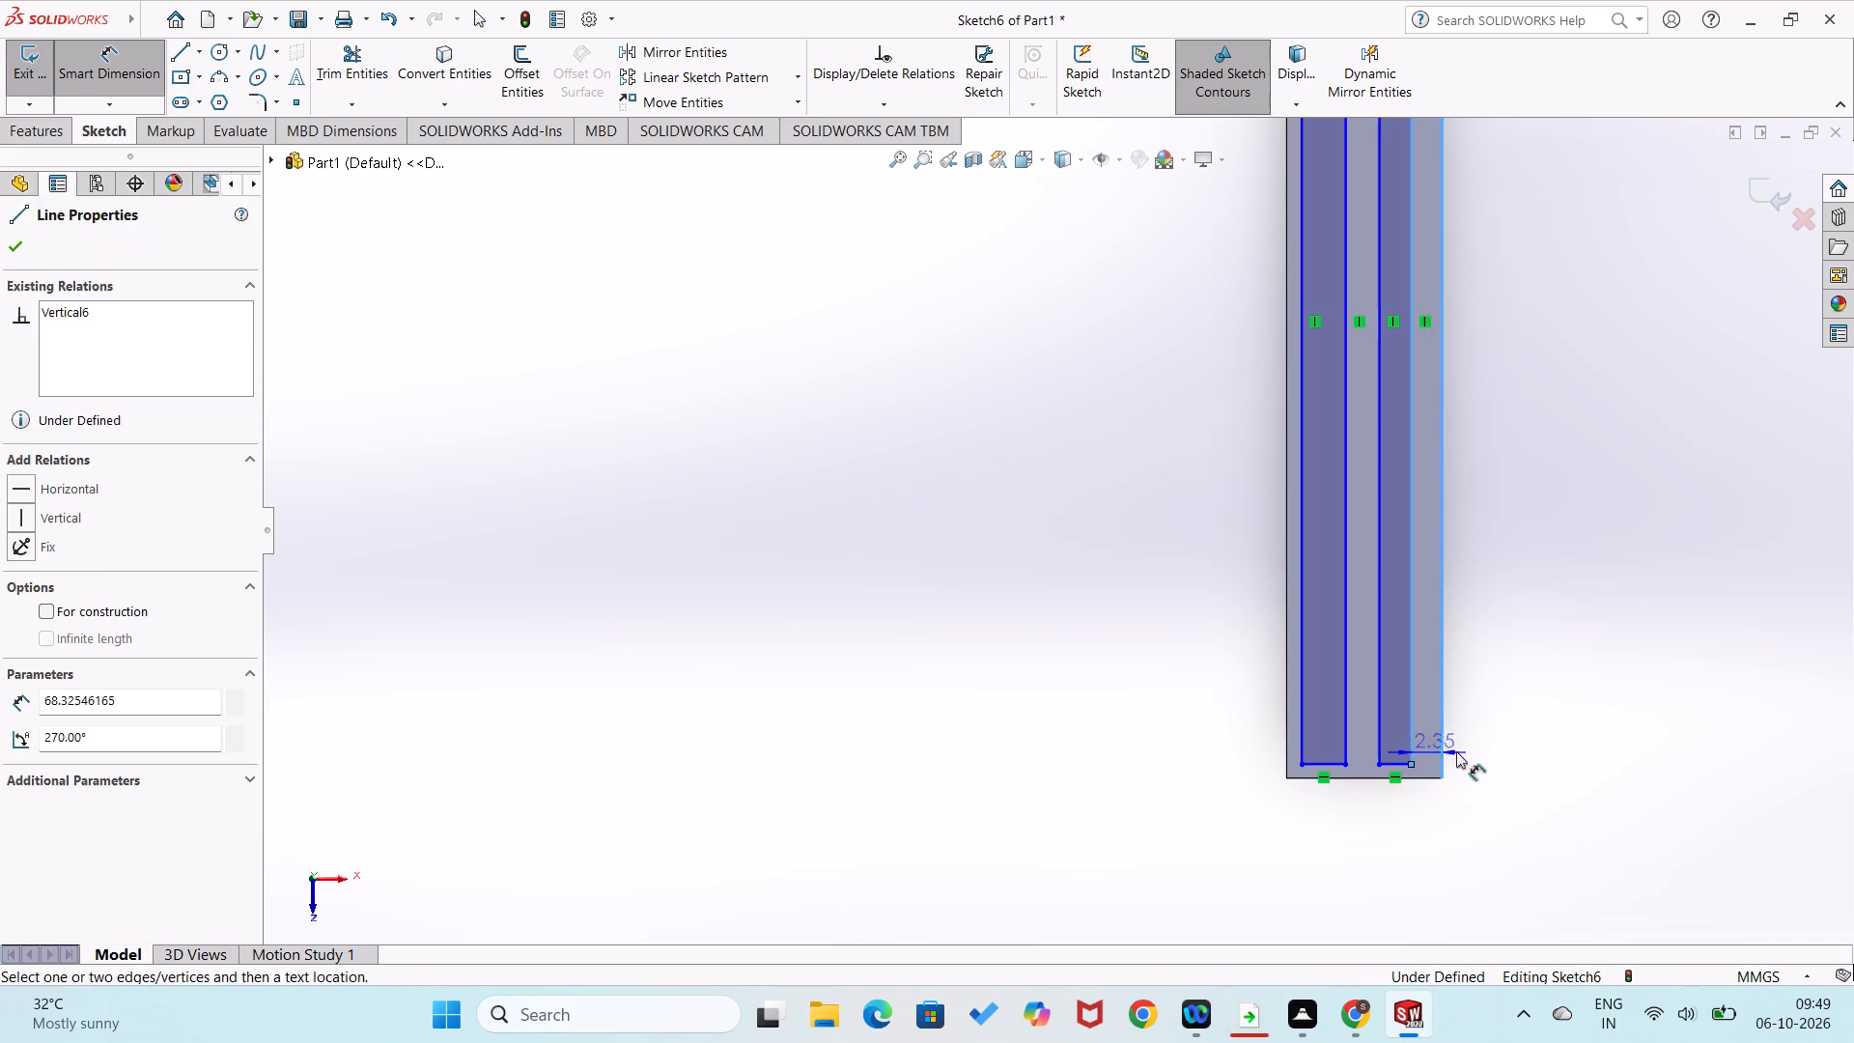
click(1475, 747)
key(2)
key(Return)
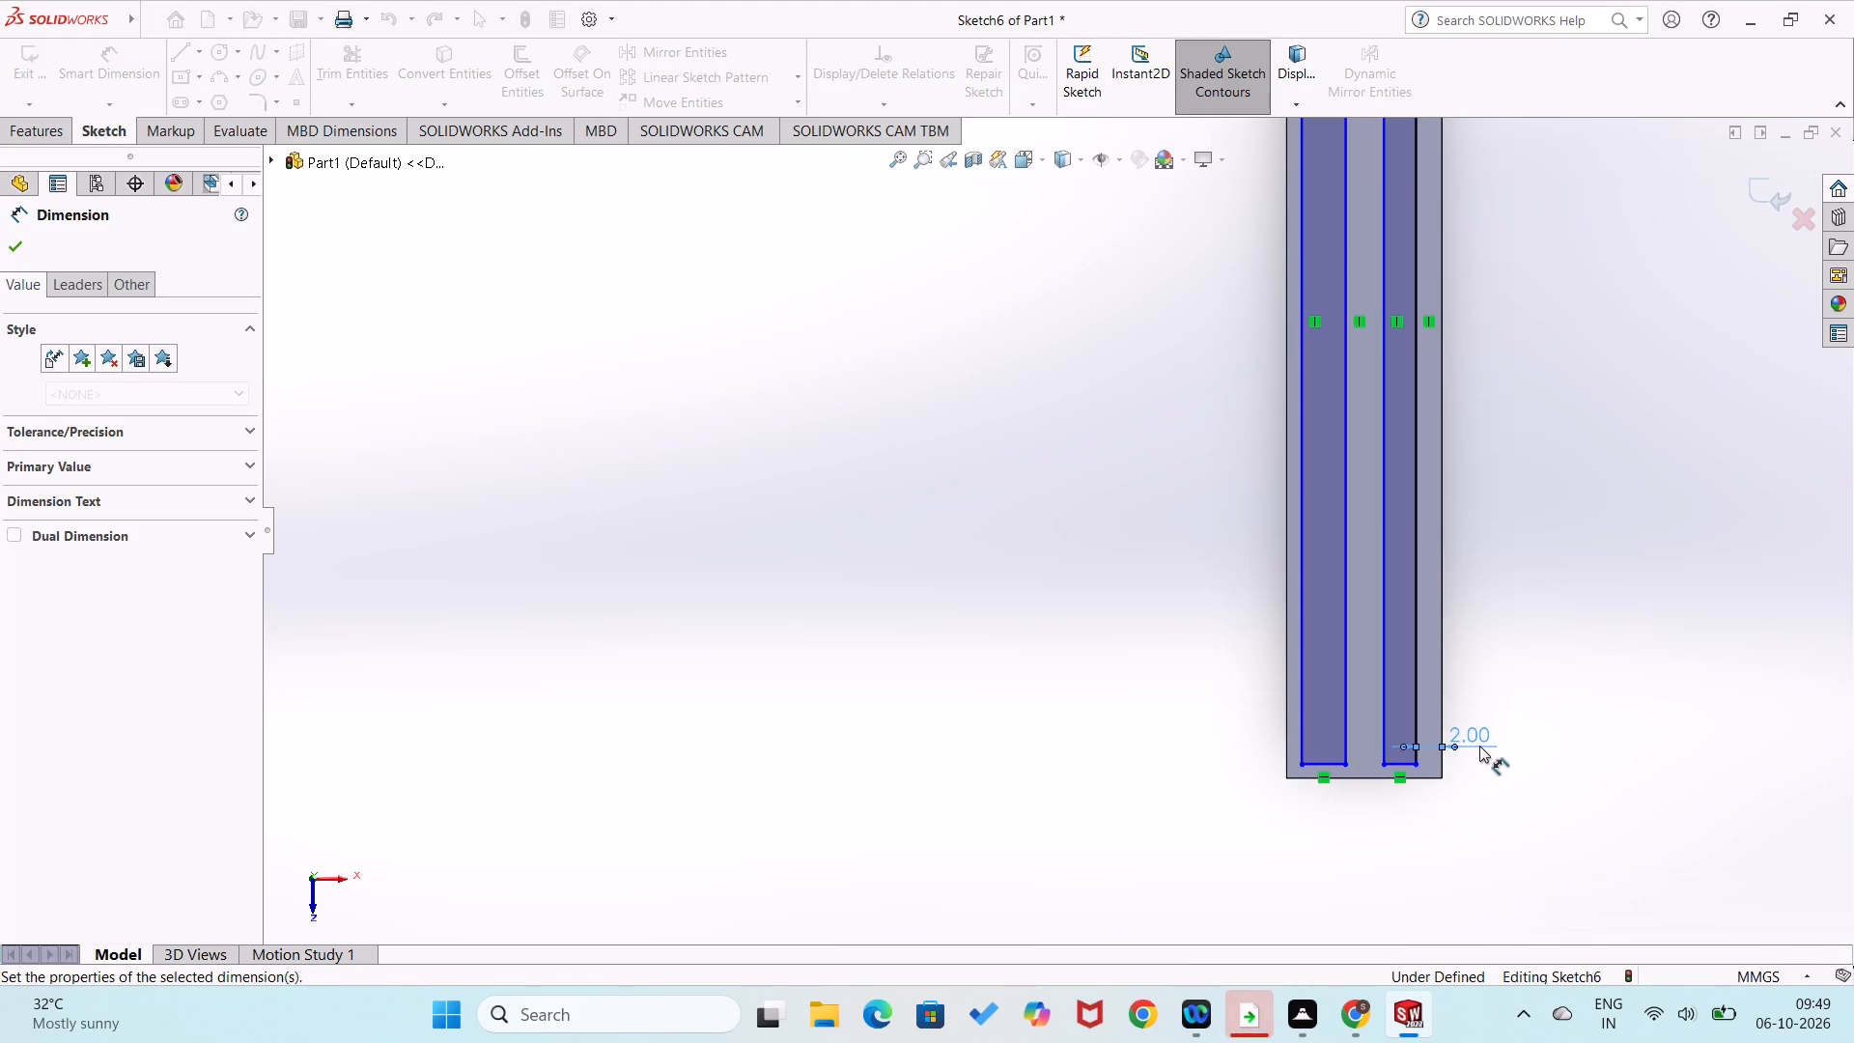
Dimension the inner rectangle's long side 2 mm from the base plate's long edge nearest the second frame.
click(1299, 682)
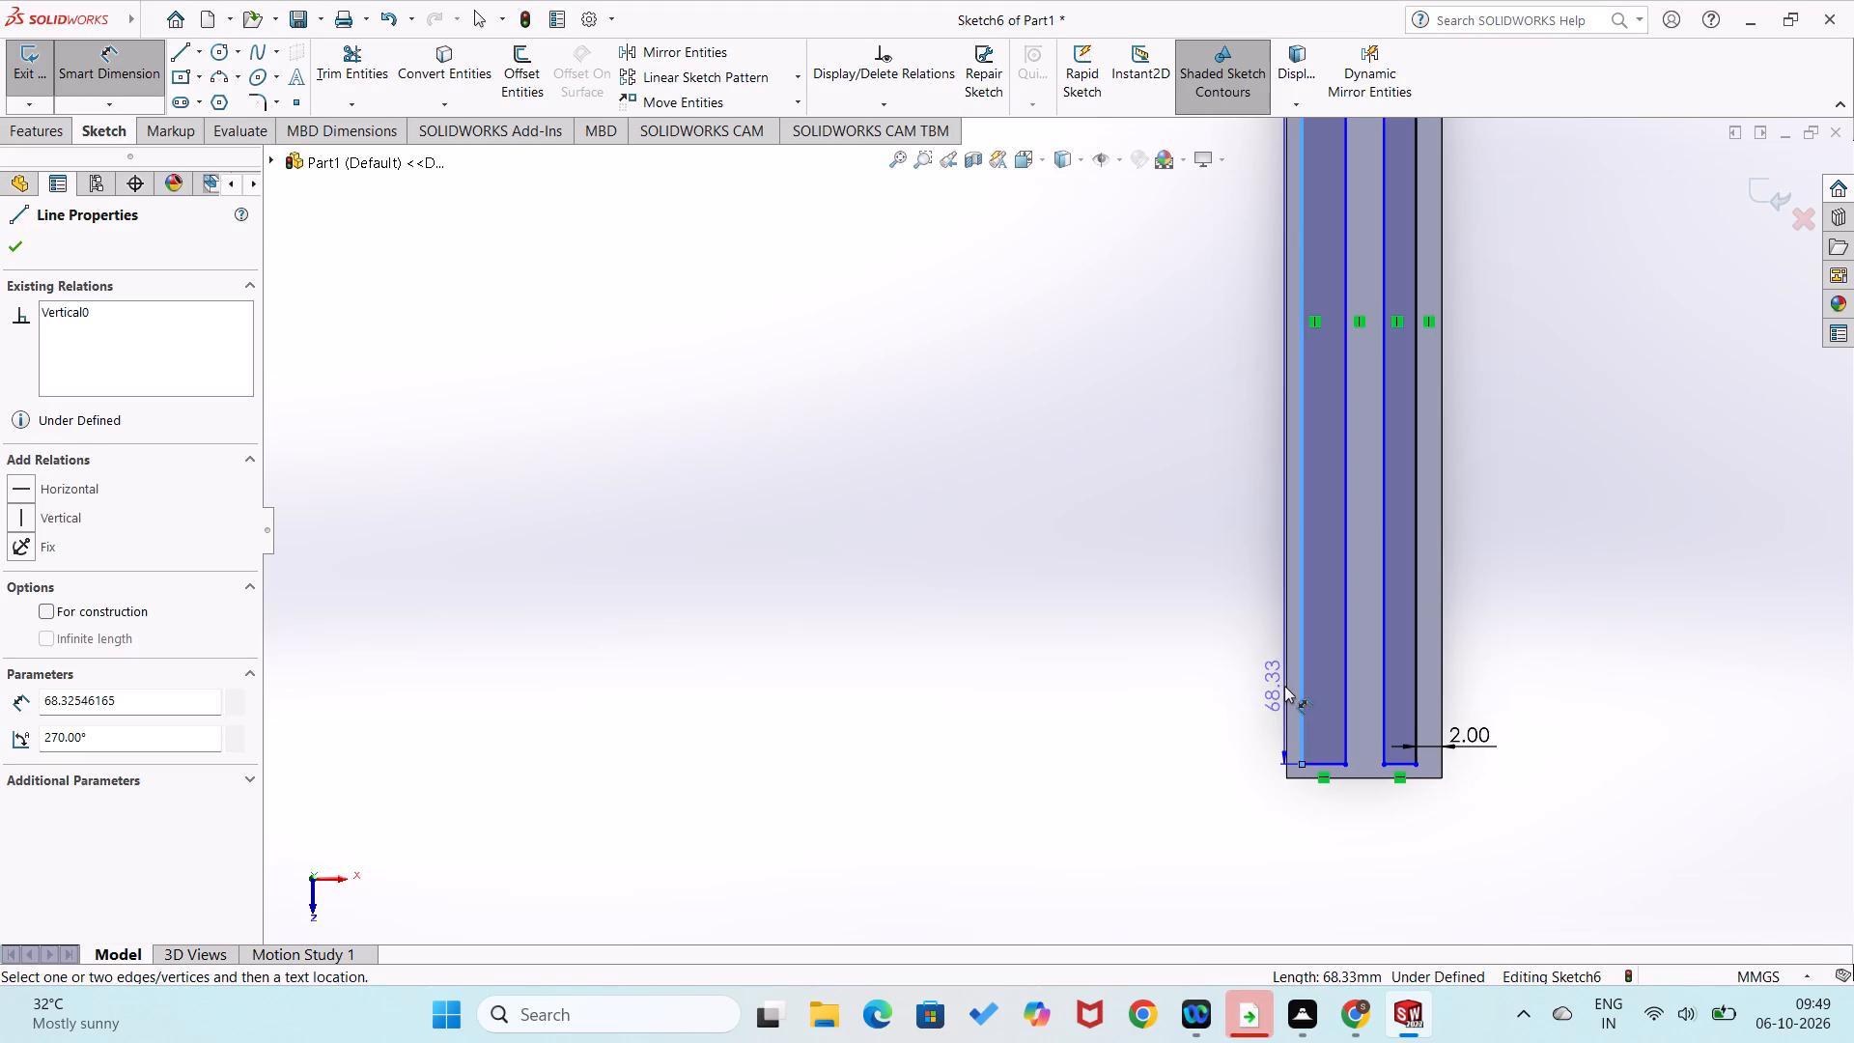
click(1285, 688)
click(1253, 689)
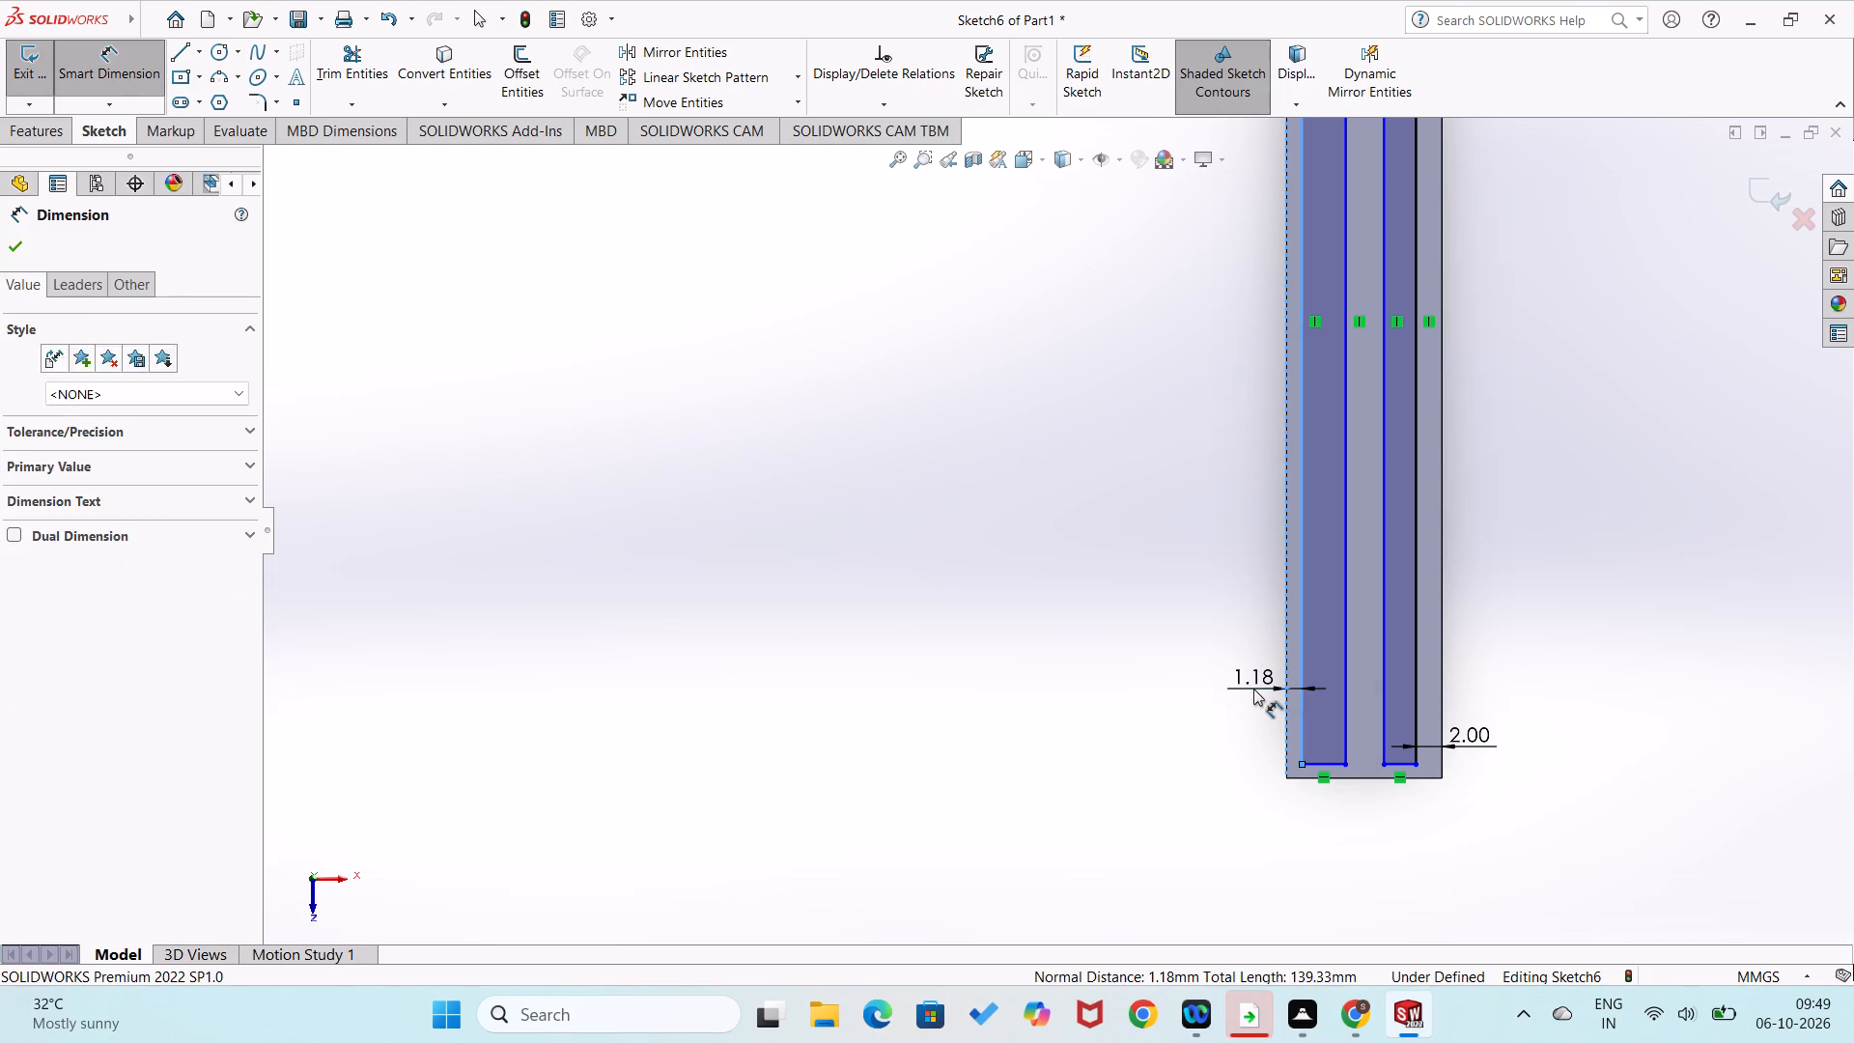
key(2)
key(Return)
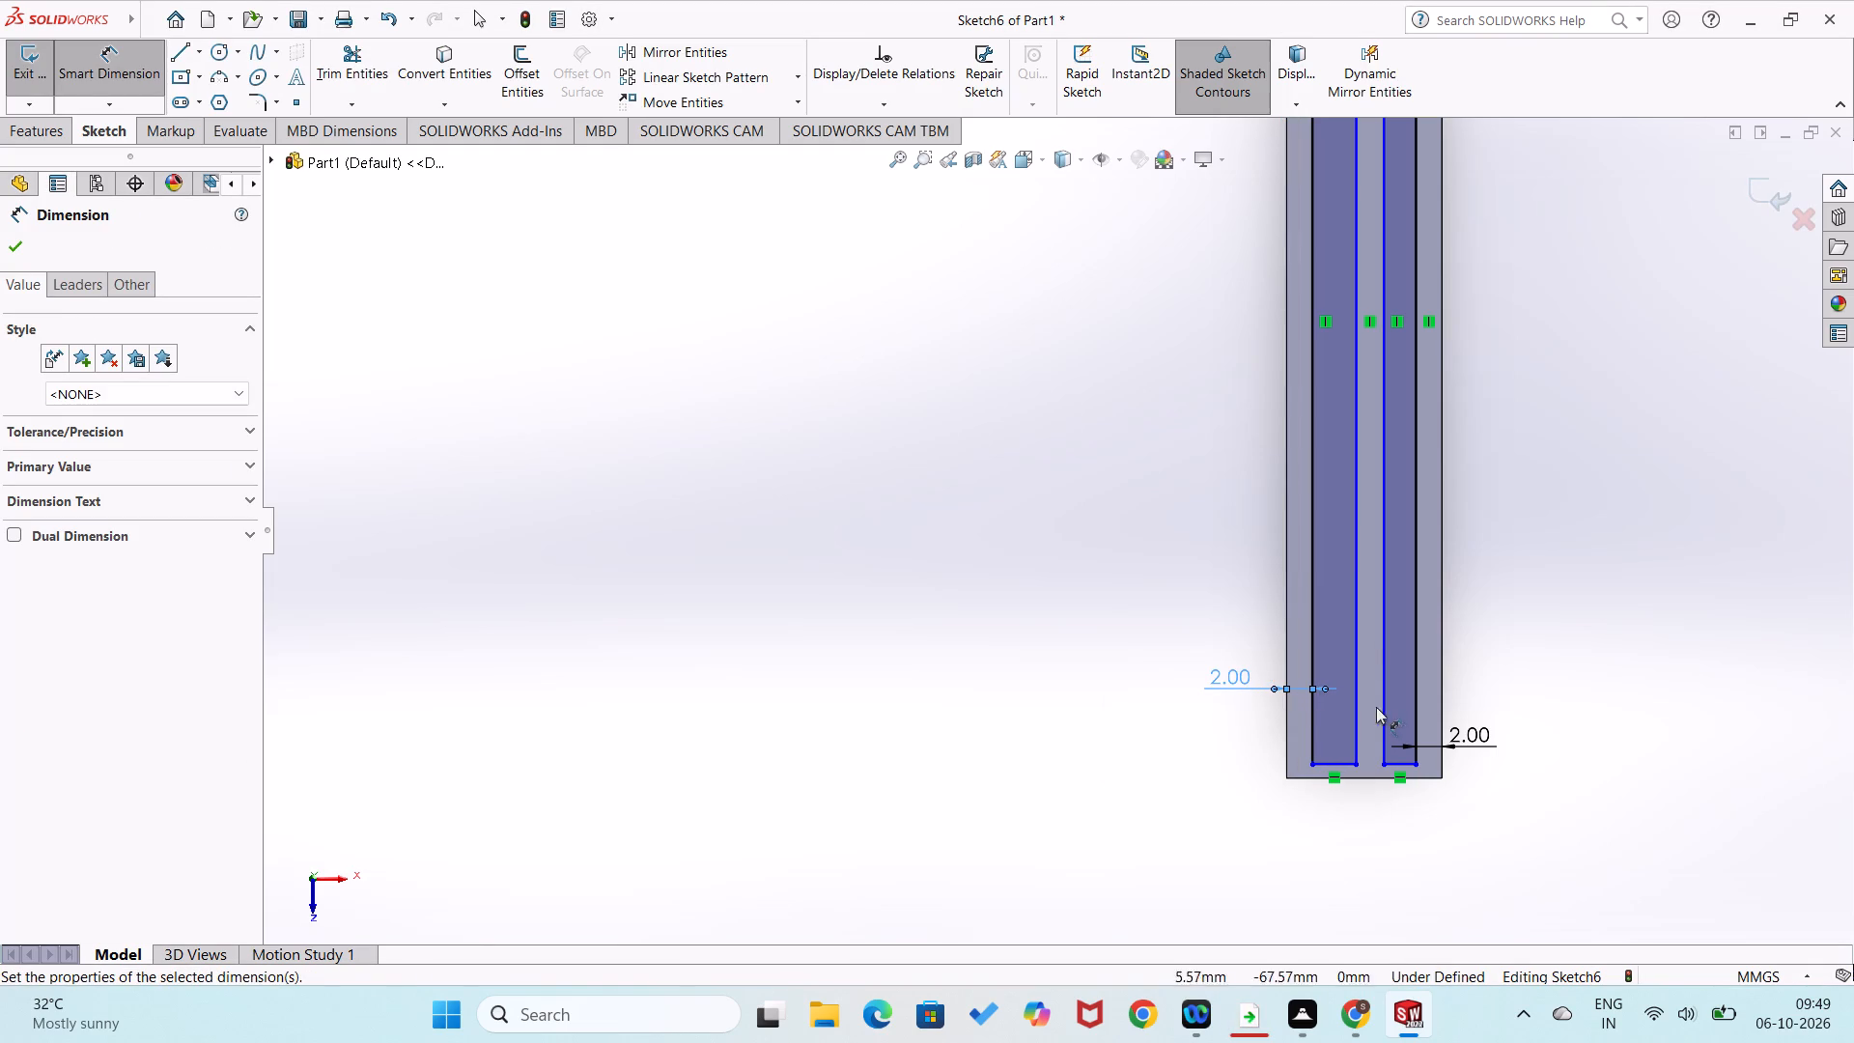
Set the gap between the two narrow rectangles to 2 mm.
click(1355, 712)
click(1385, 716)
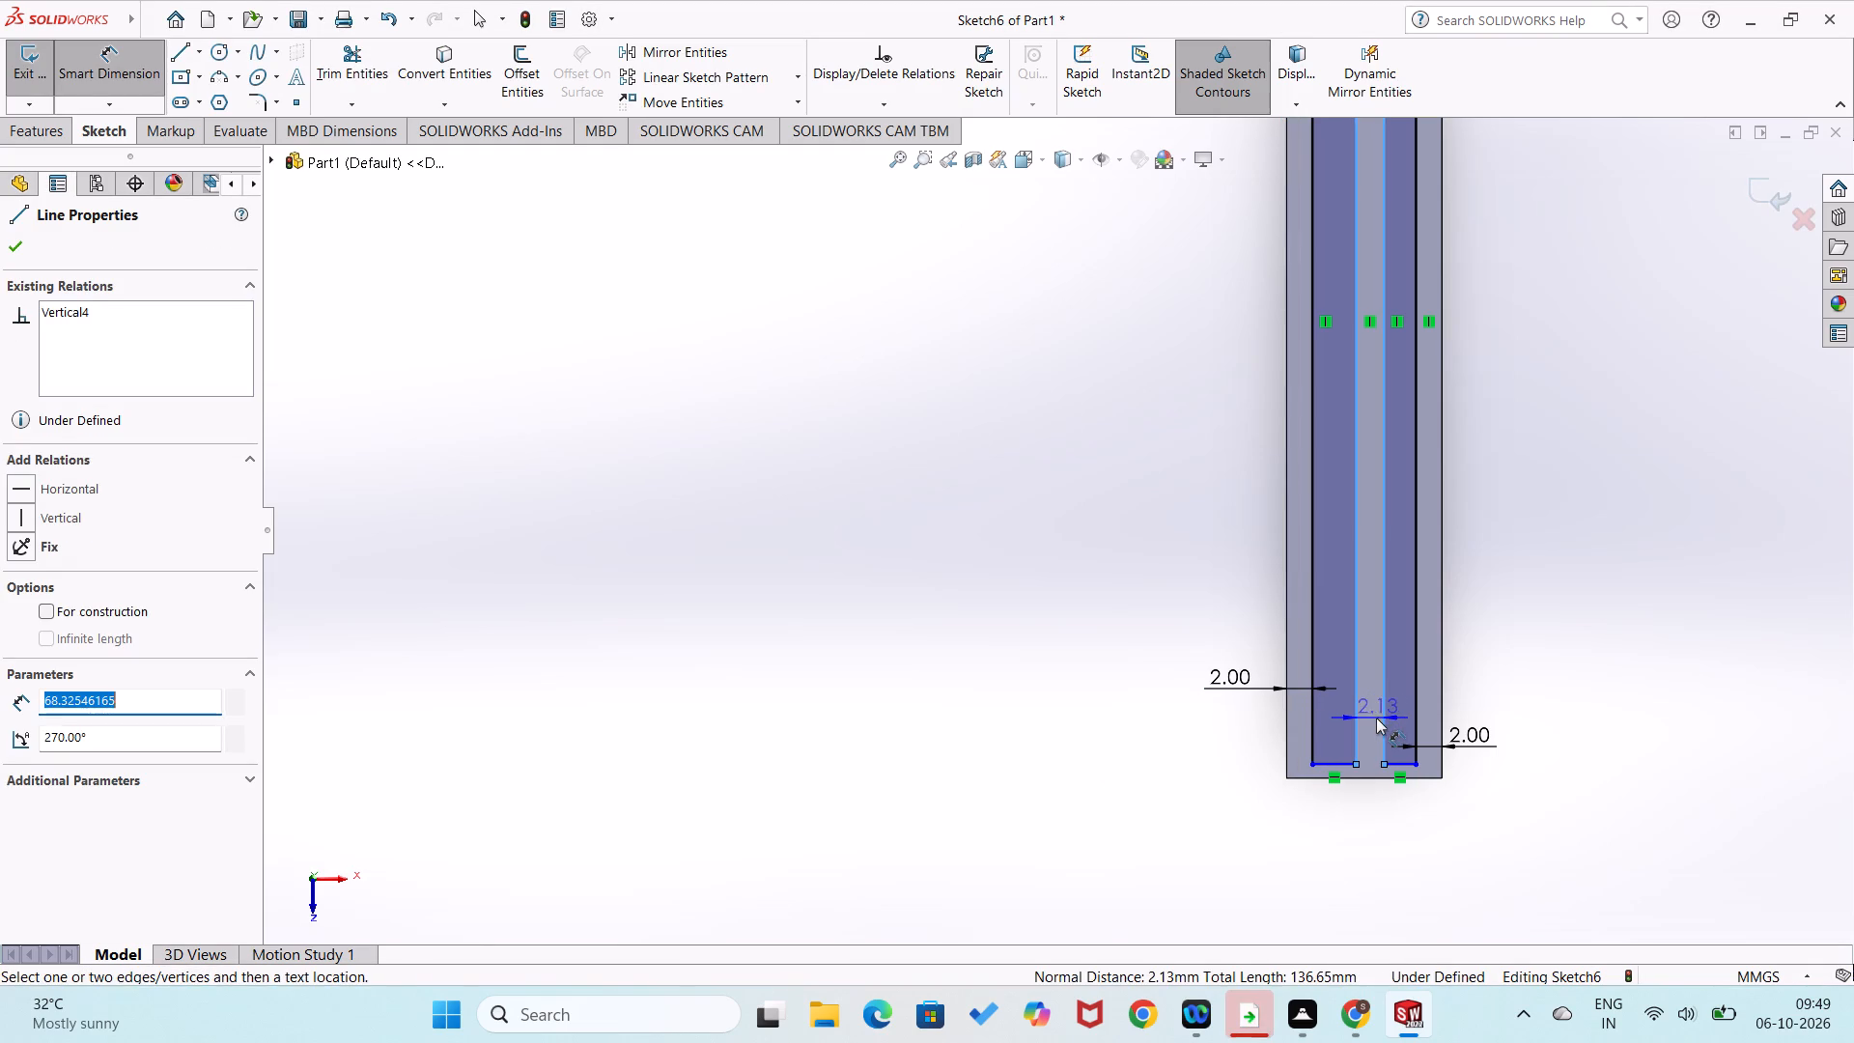
click(1375, 719)
key(2)
key(Return)
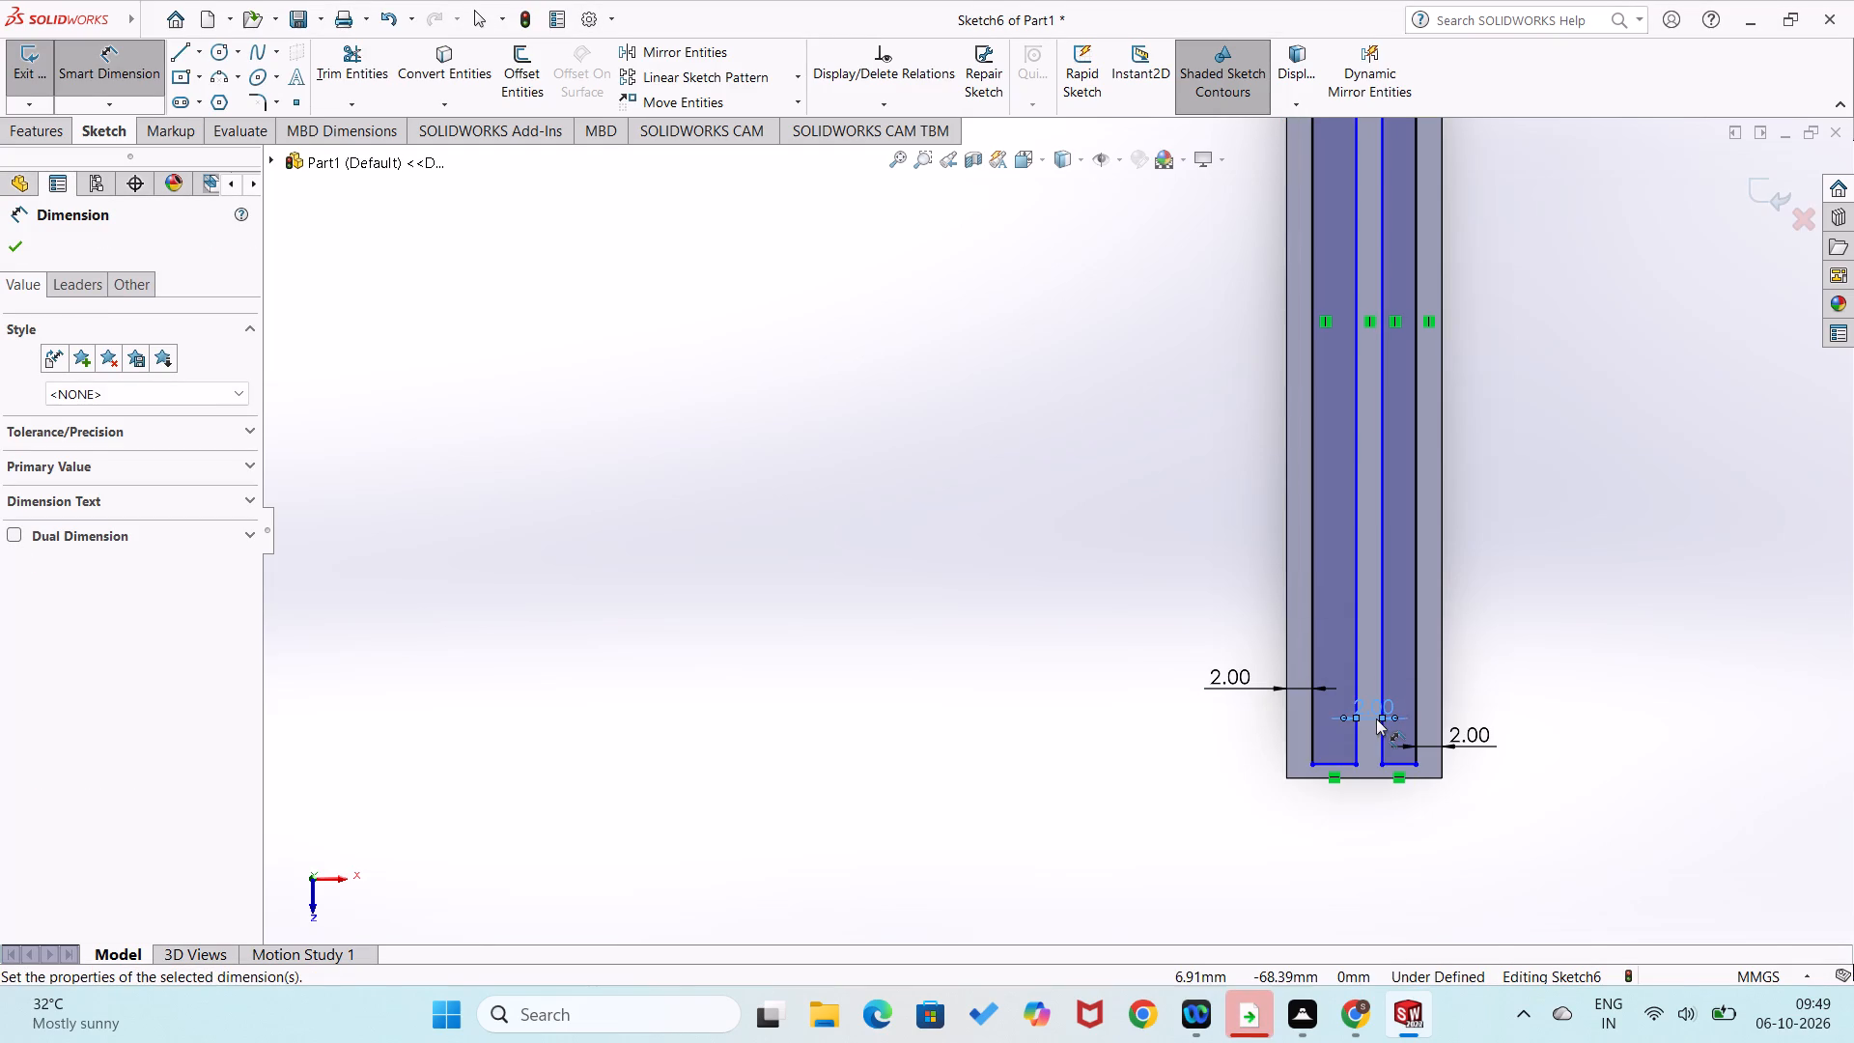
Dimension the short side of the rectangle nearest the second frame to 3 mm.
click(1337, 761)
click(1331, 815)
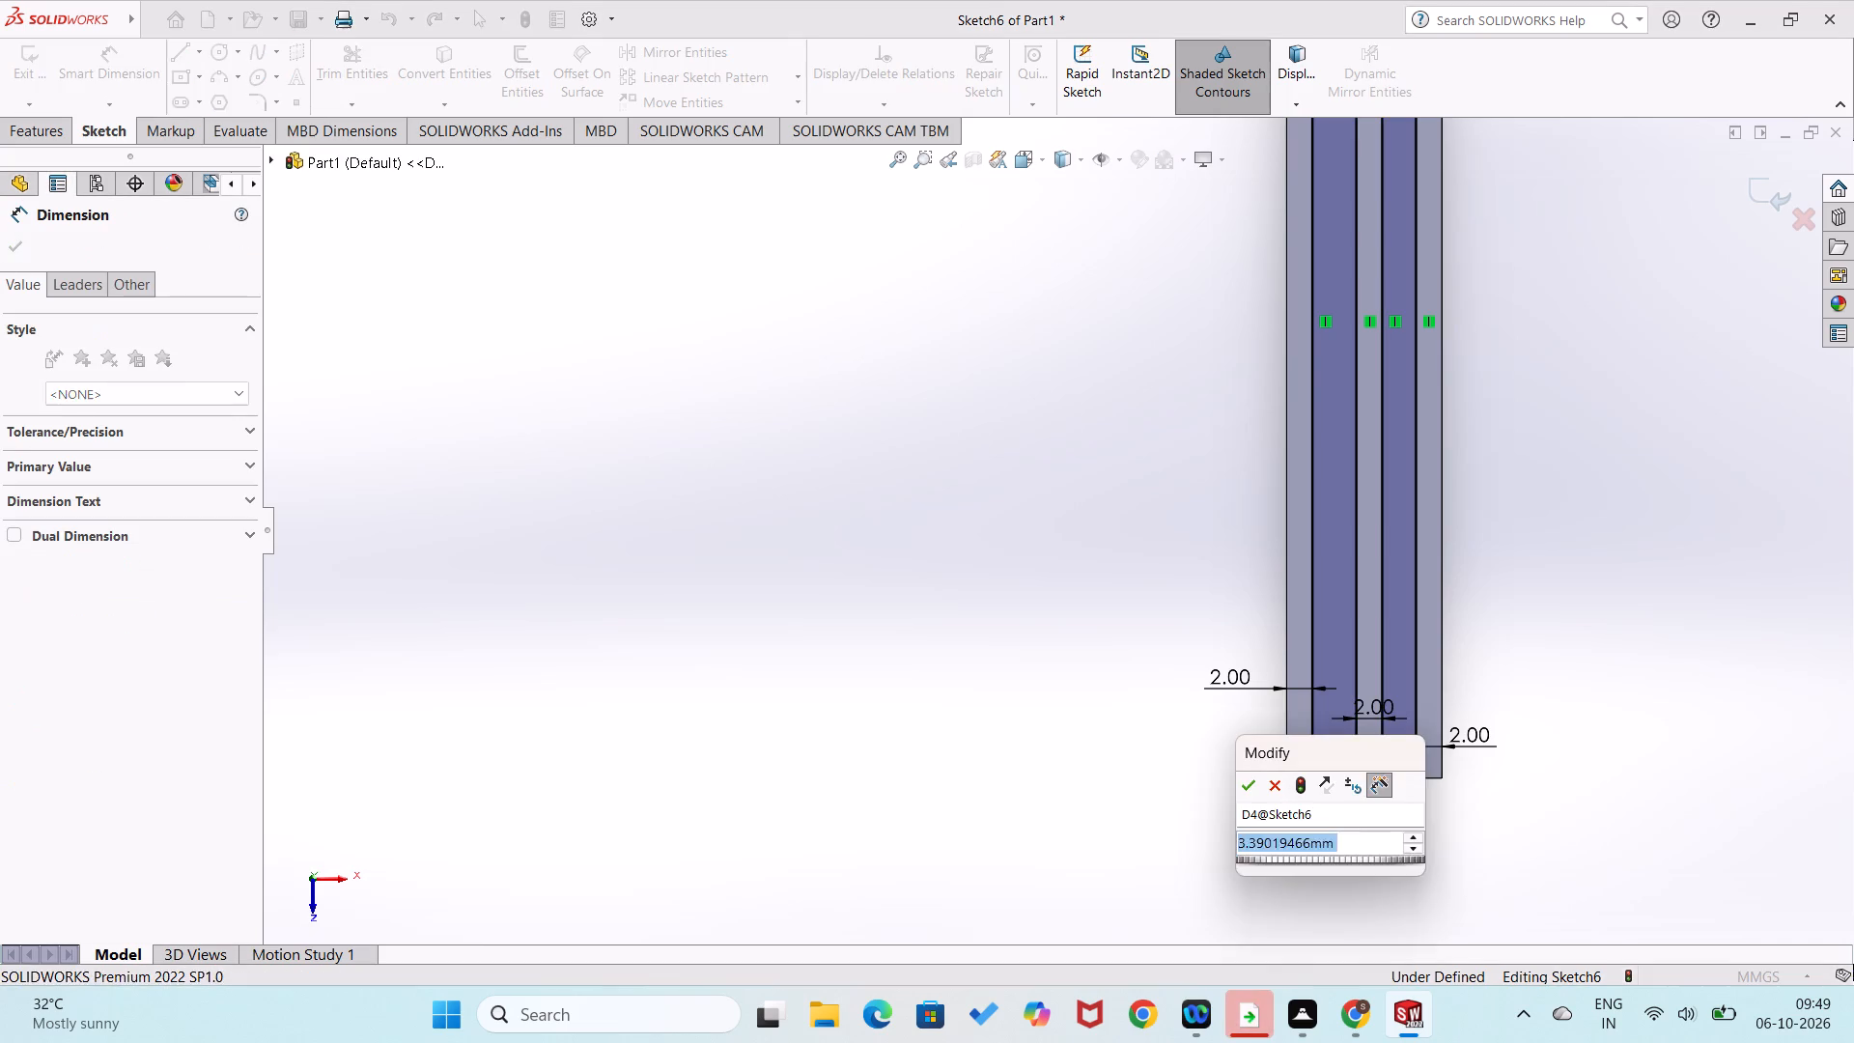
key(3)
key(Return)
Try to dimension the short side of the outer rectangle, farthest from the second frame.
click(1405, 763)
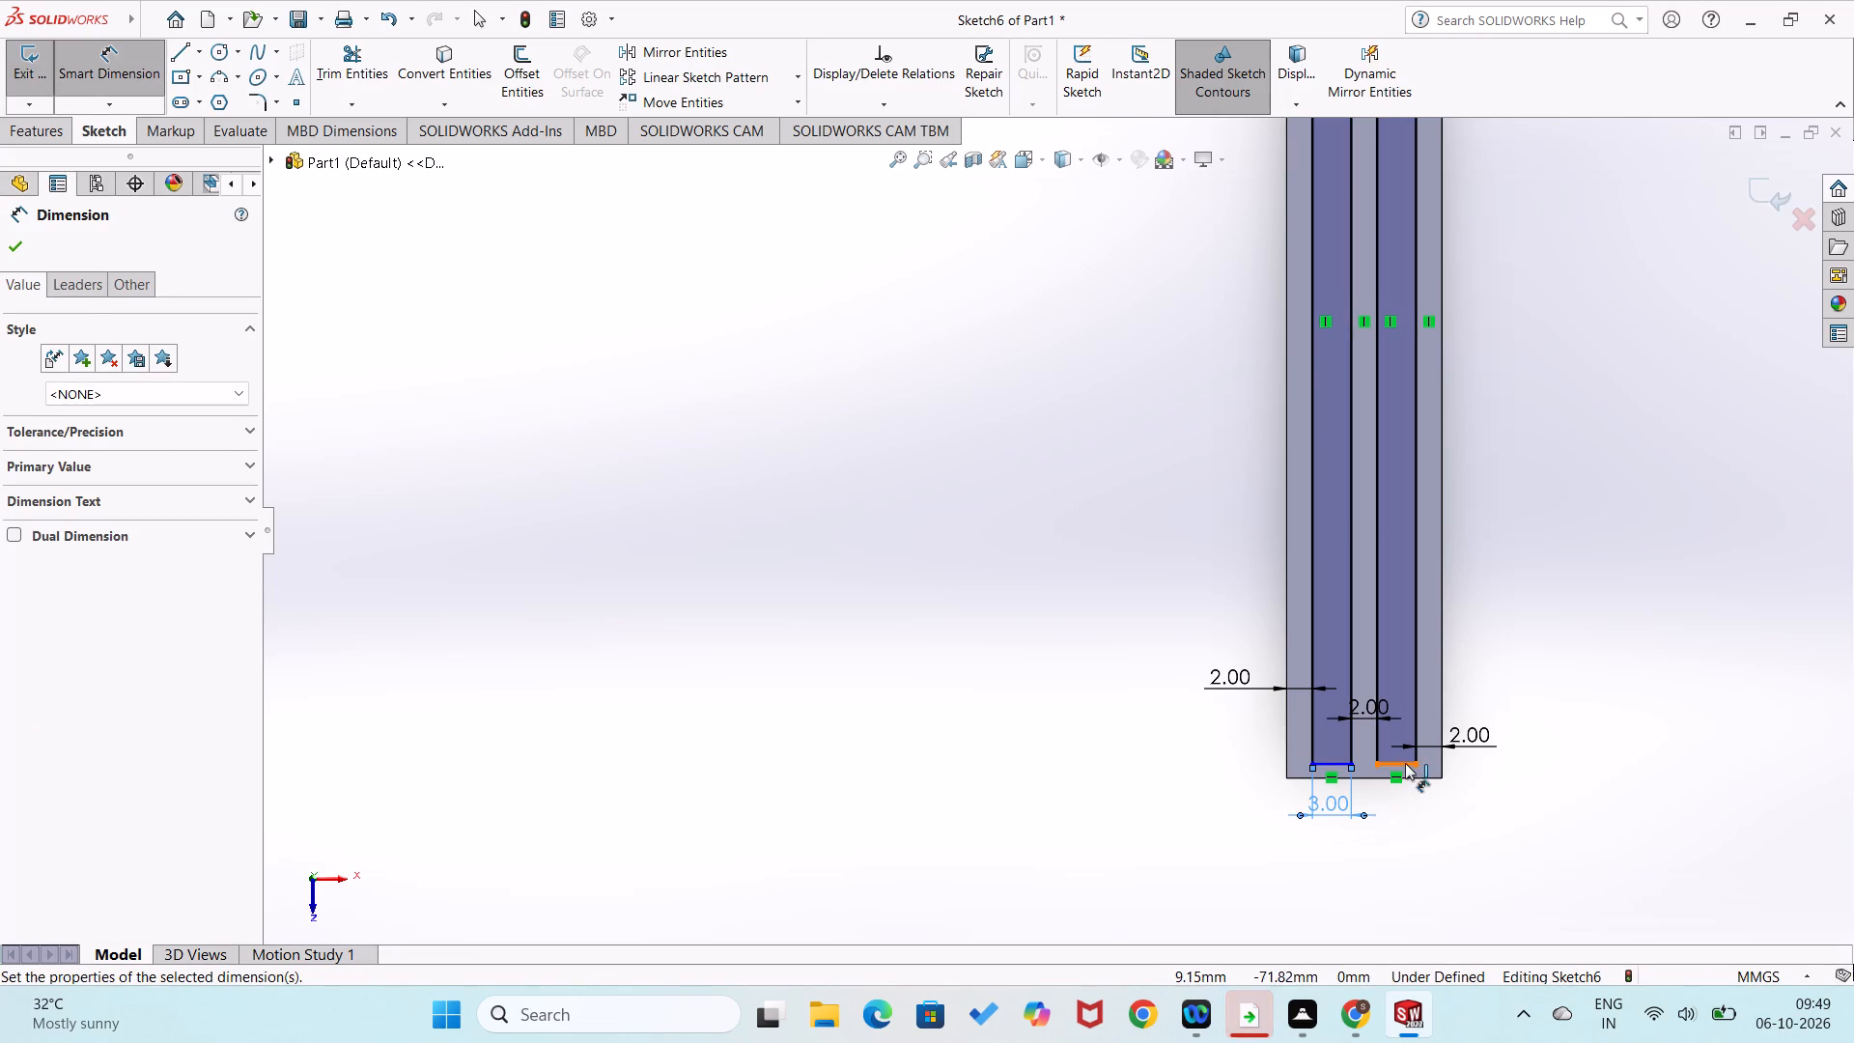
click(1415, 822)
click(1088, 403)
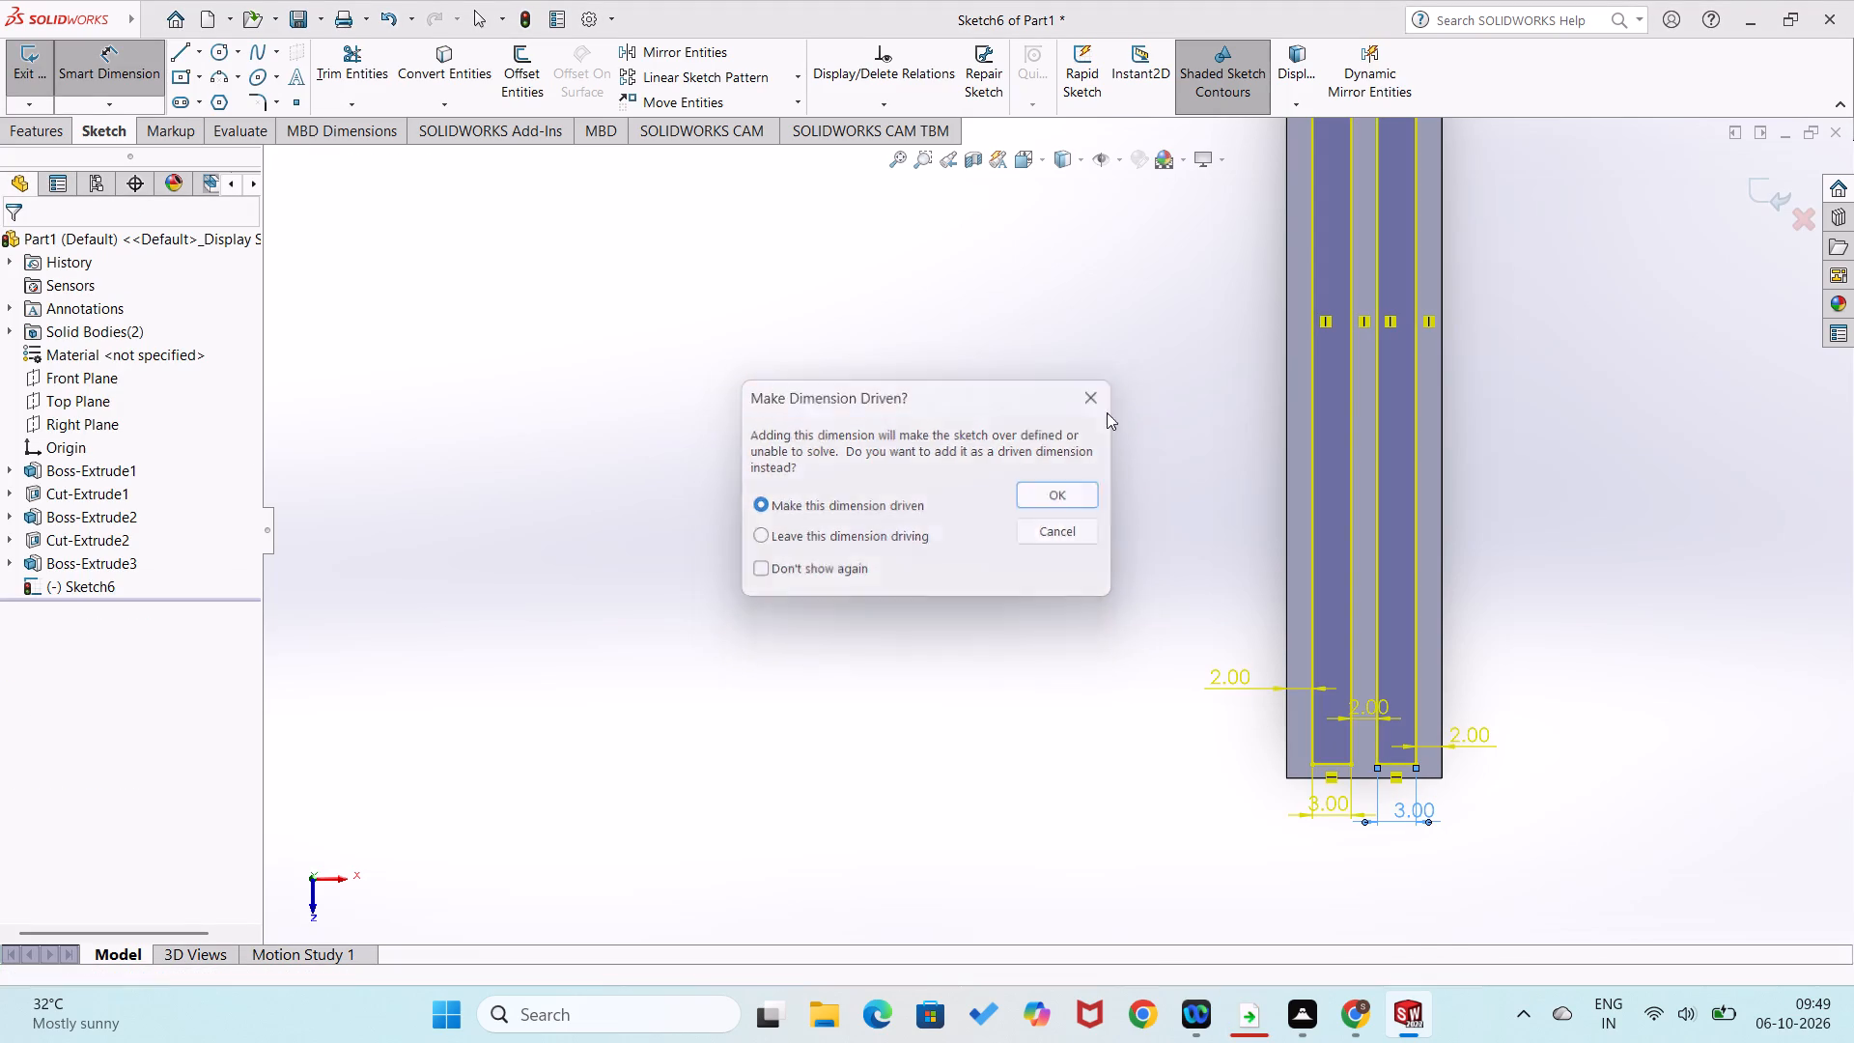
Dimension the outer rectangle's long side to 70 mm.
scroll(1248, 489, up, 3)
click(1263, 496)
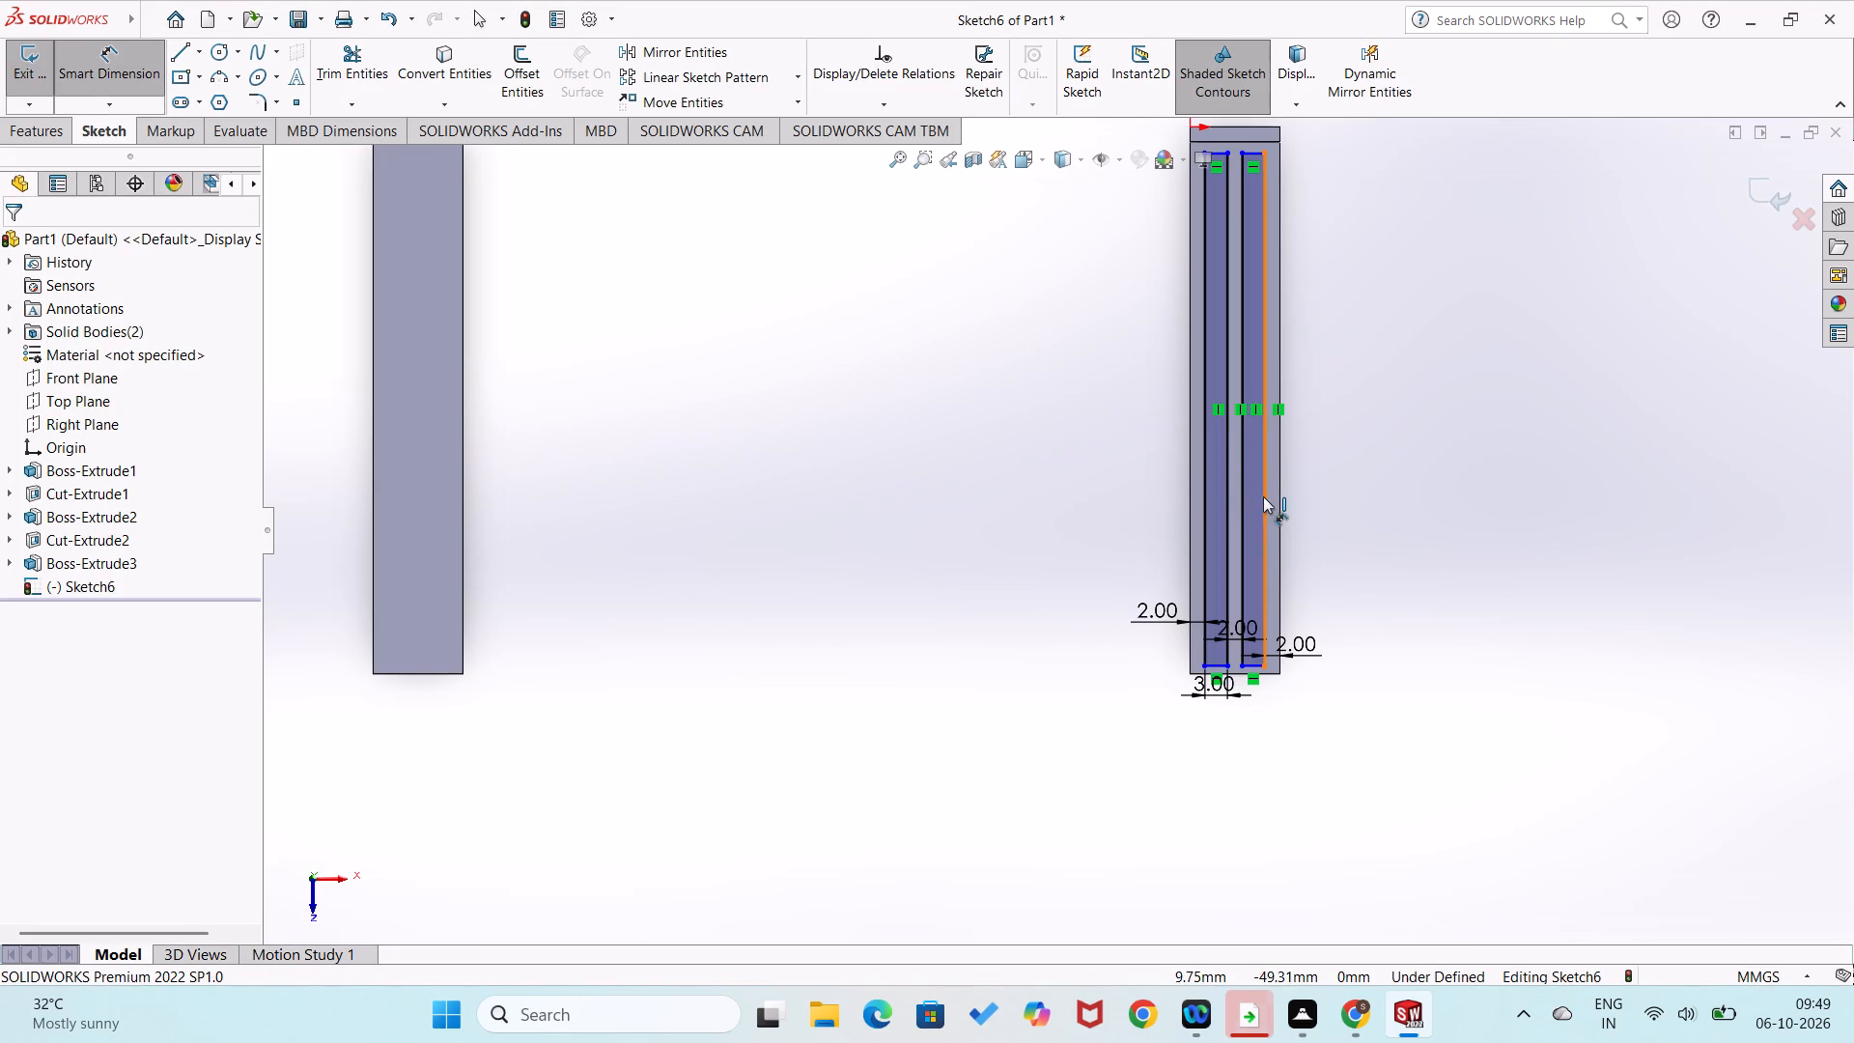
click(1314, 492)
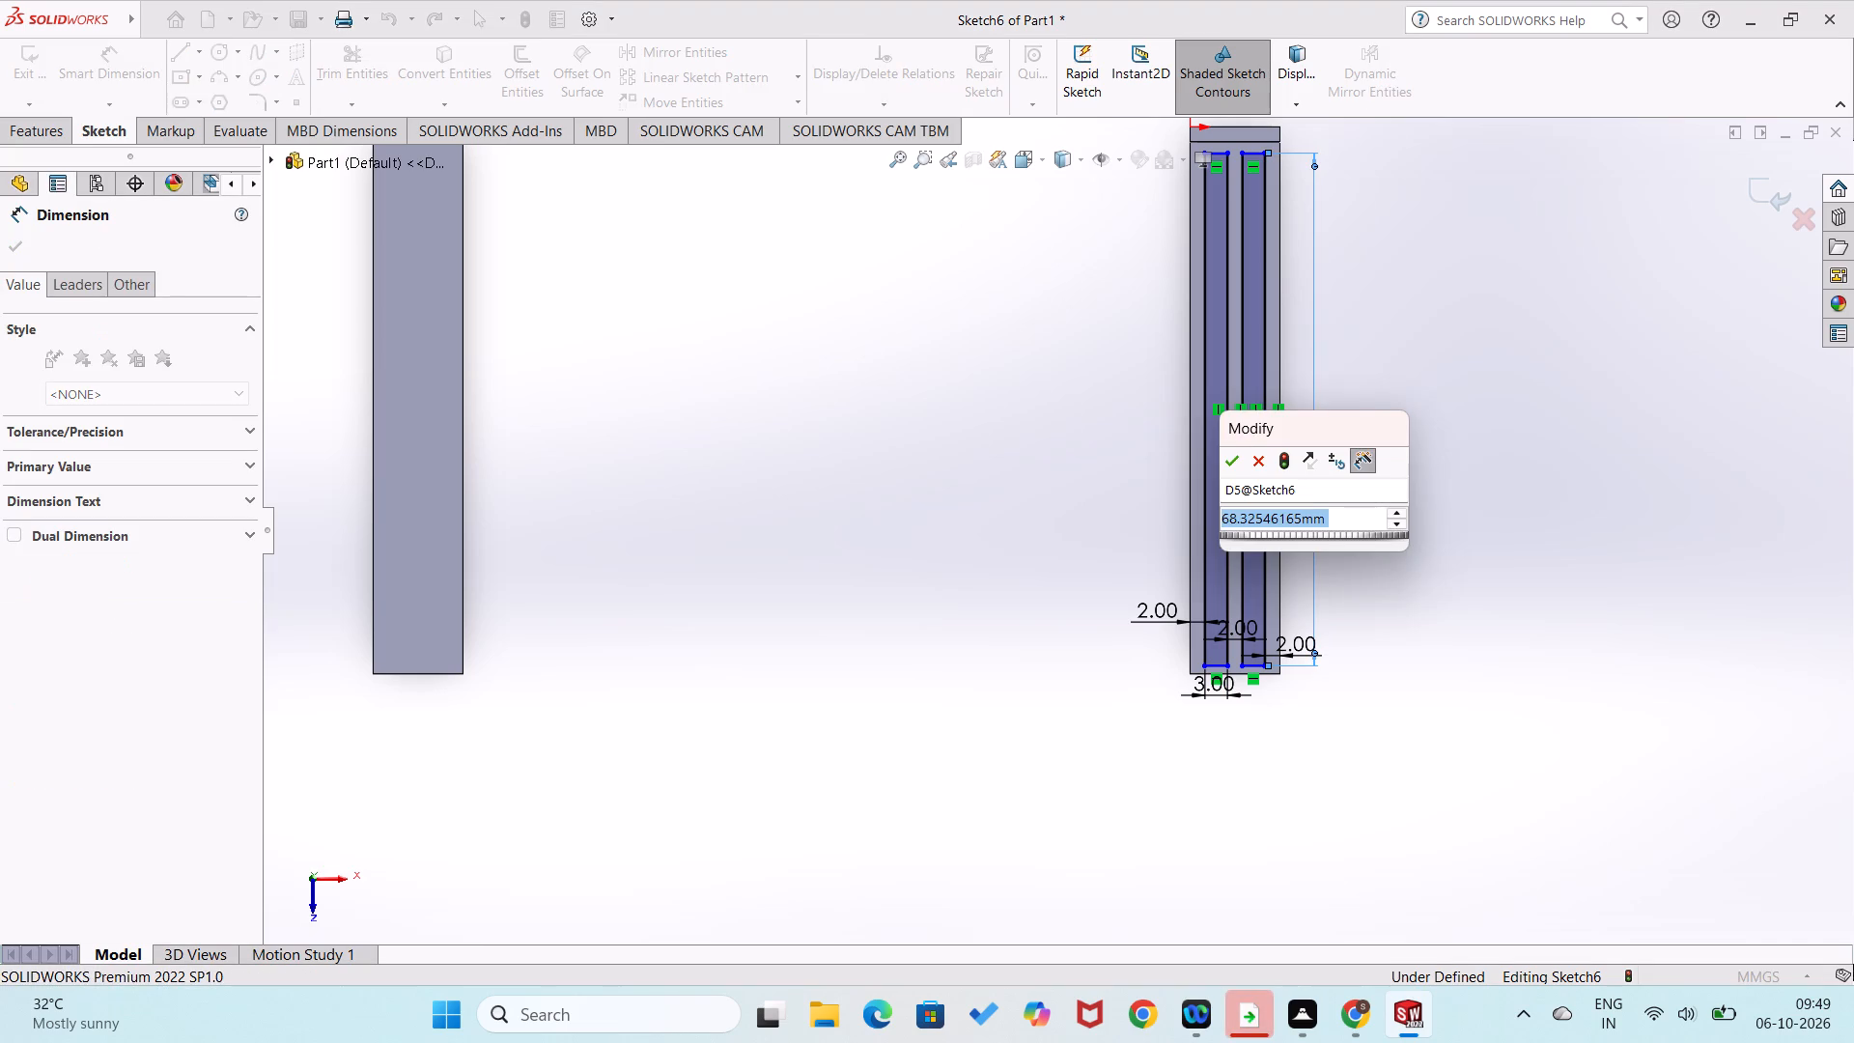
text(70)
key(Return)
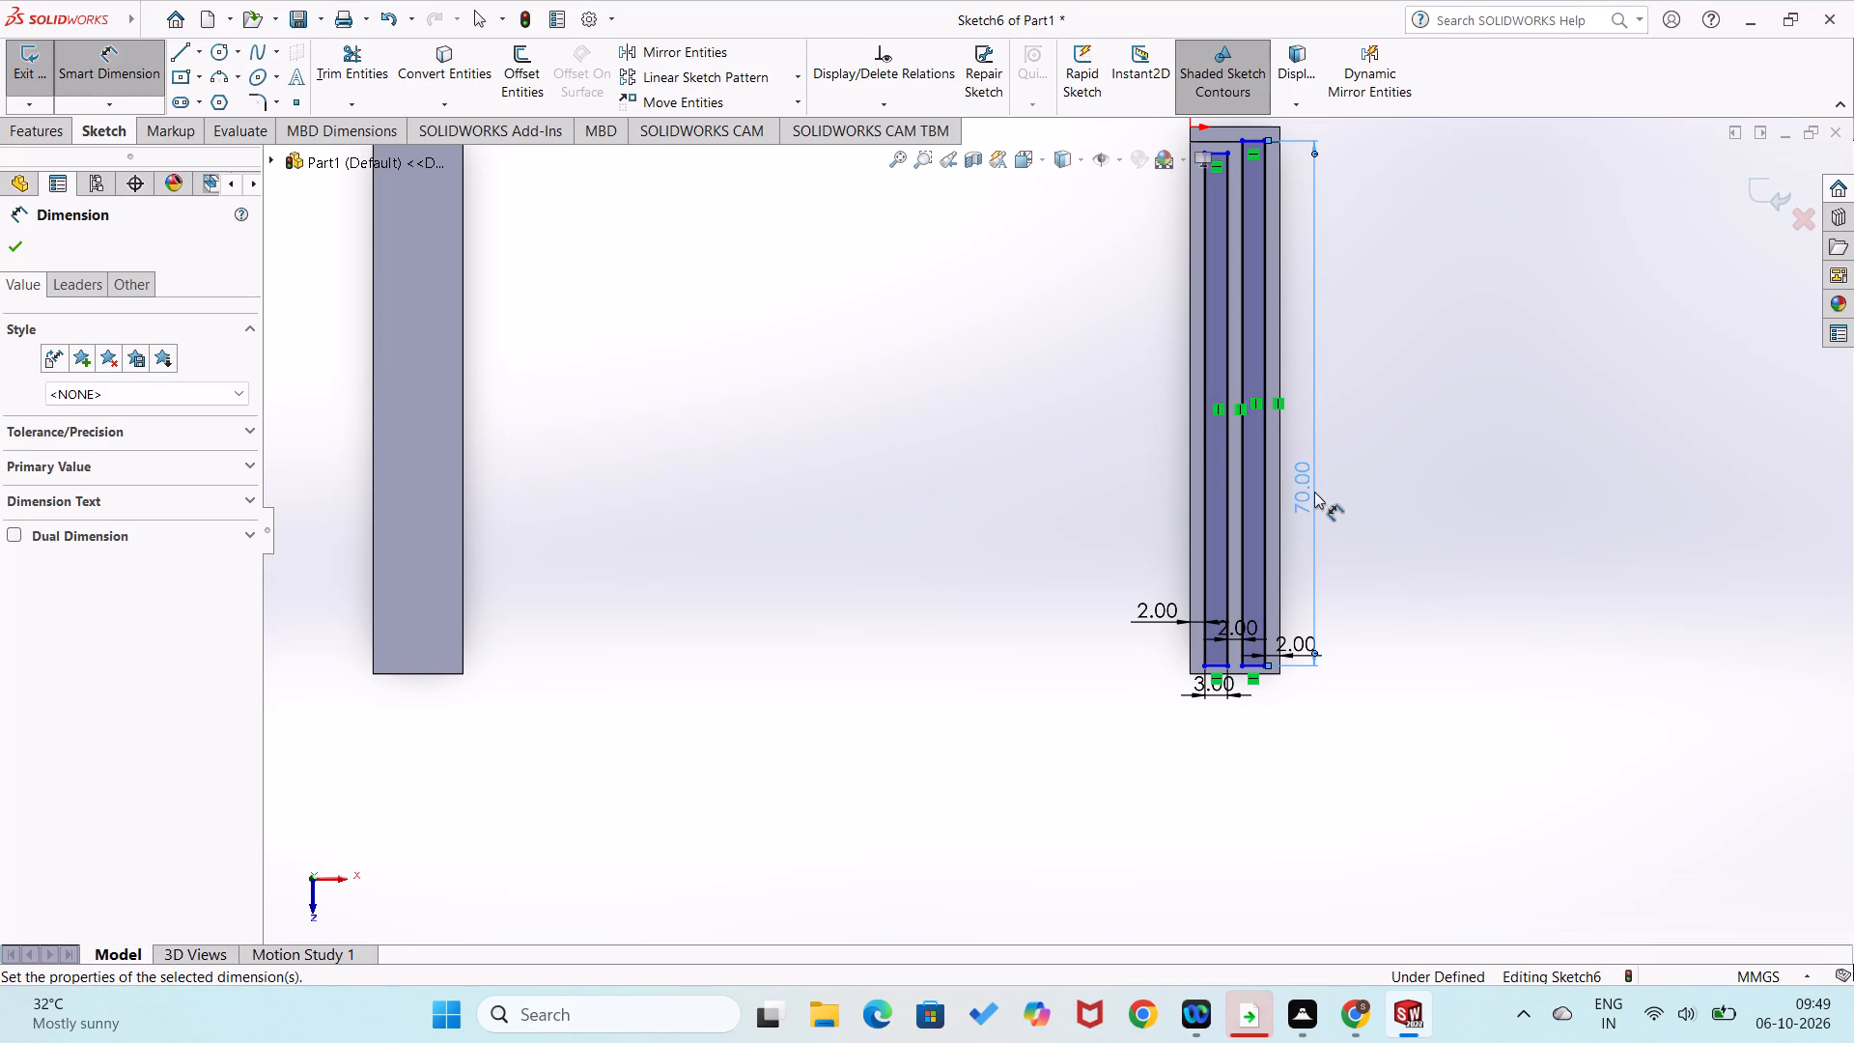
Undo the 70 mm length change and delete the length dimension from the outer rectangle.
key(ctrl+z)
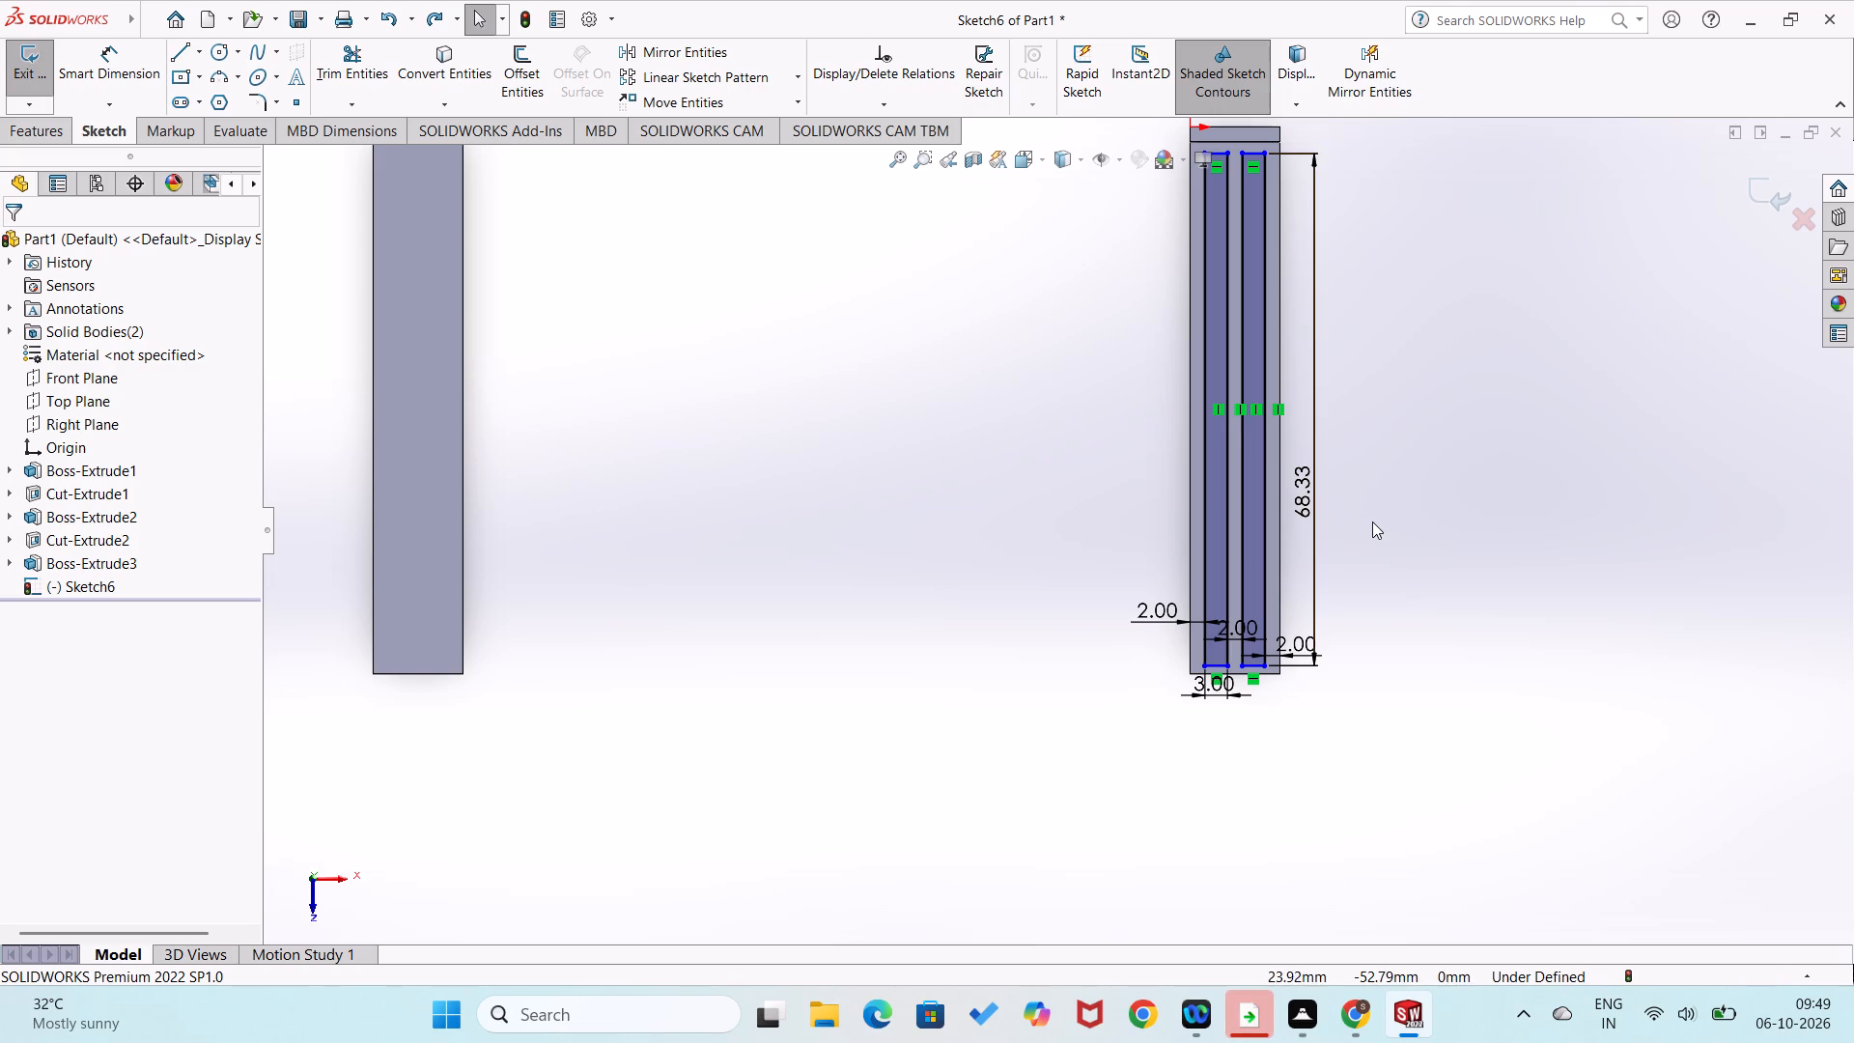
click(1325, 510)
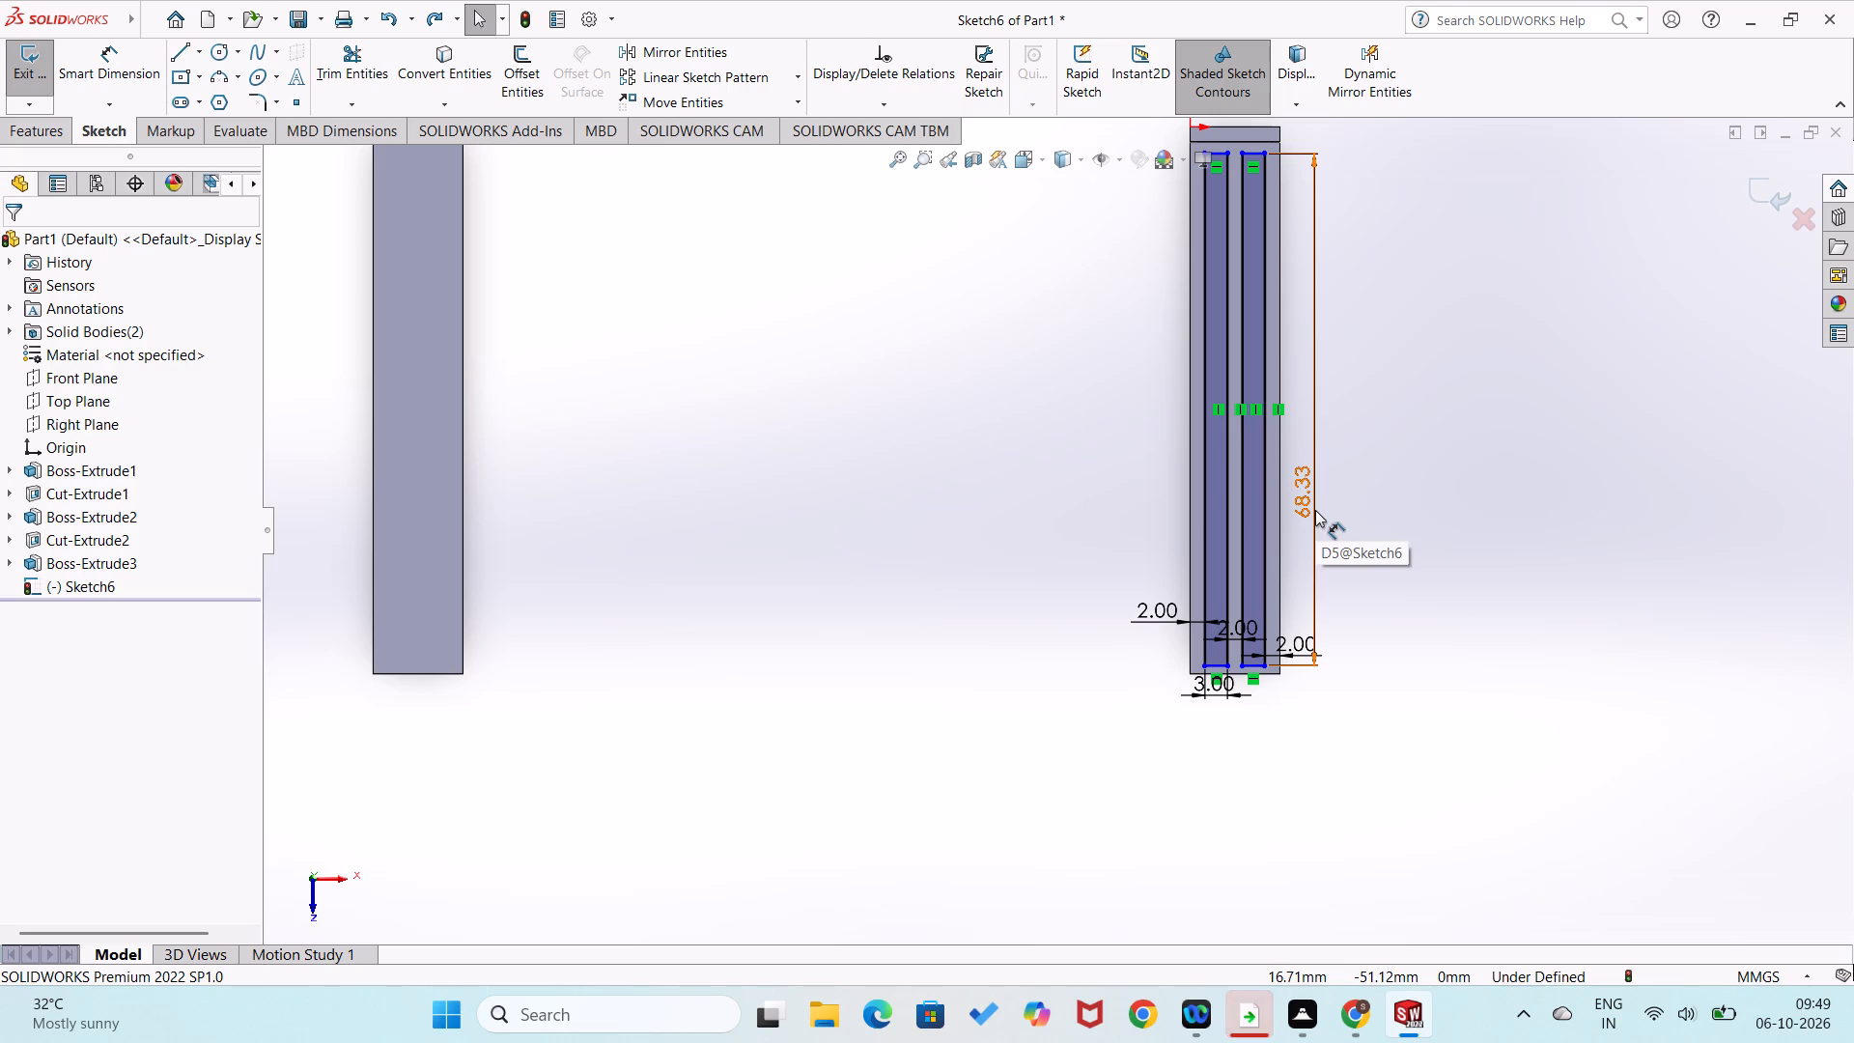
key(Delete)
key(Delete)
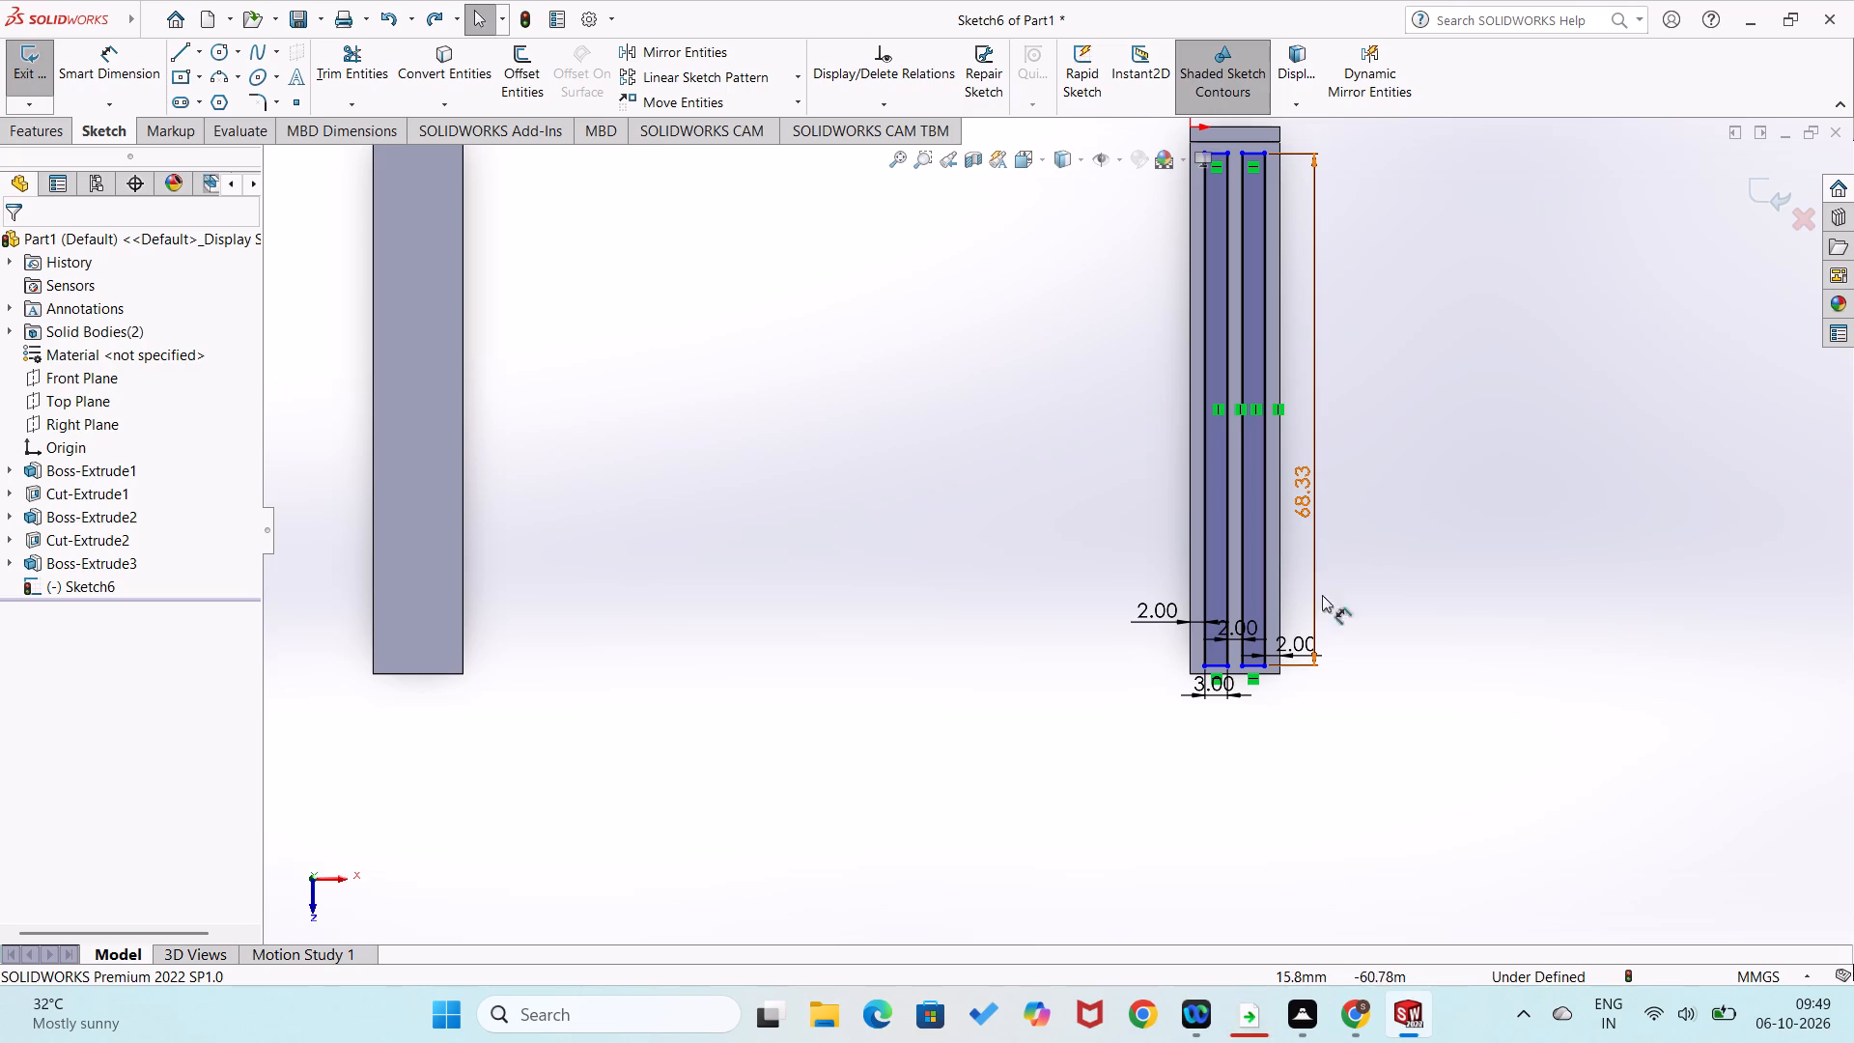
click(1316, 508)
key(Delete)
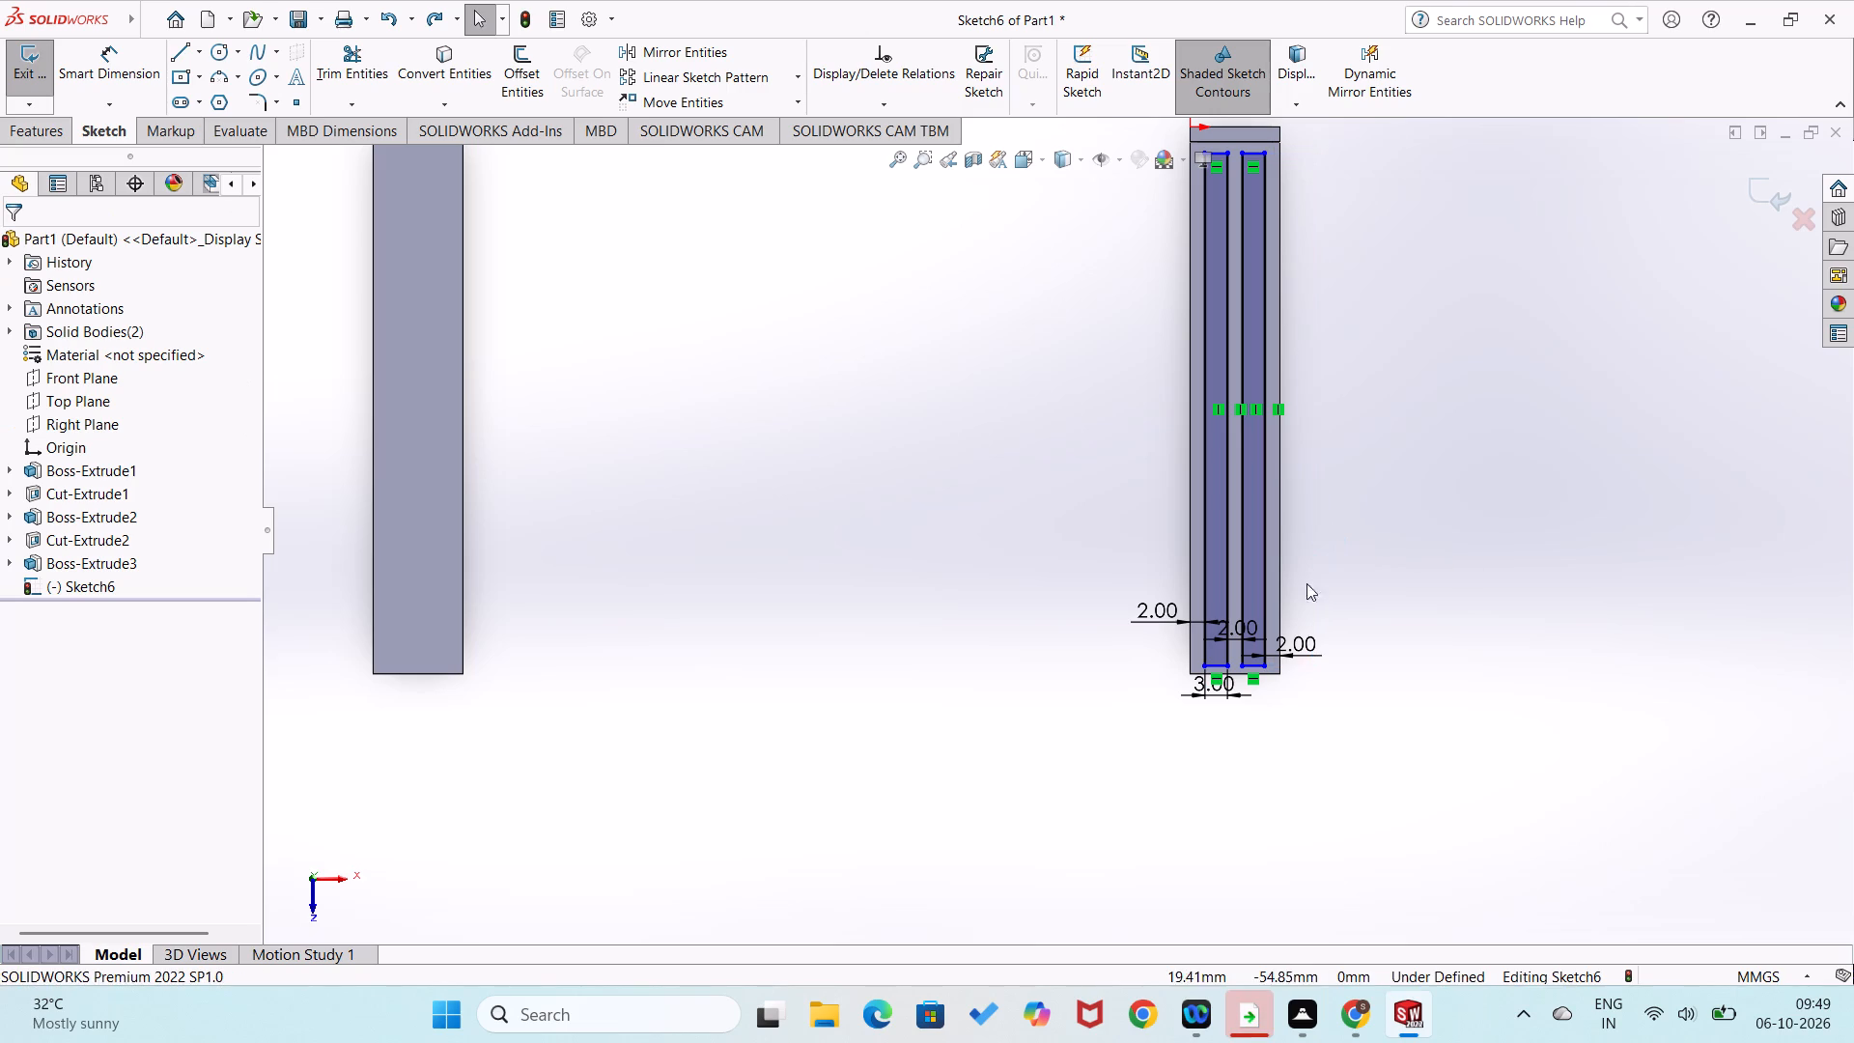
Dimension the outer rectangle's end 1.5 mm from the base plate's short edge farthest from the origin.
scroll(1278, 648, down, 8)
right_drag(1369, 783, 1412, 566)
click(1145, 623)
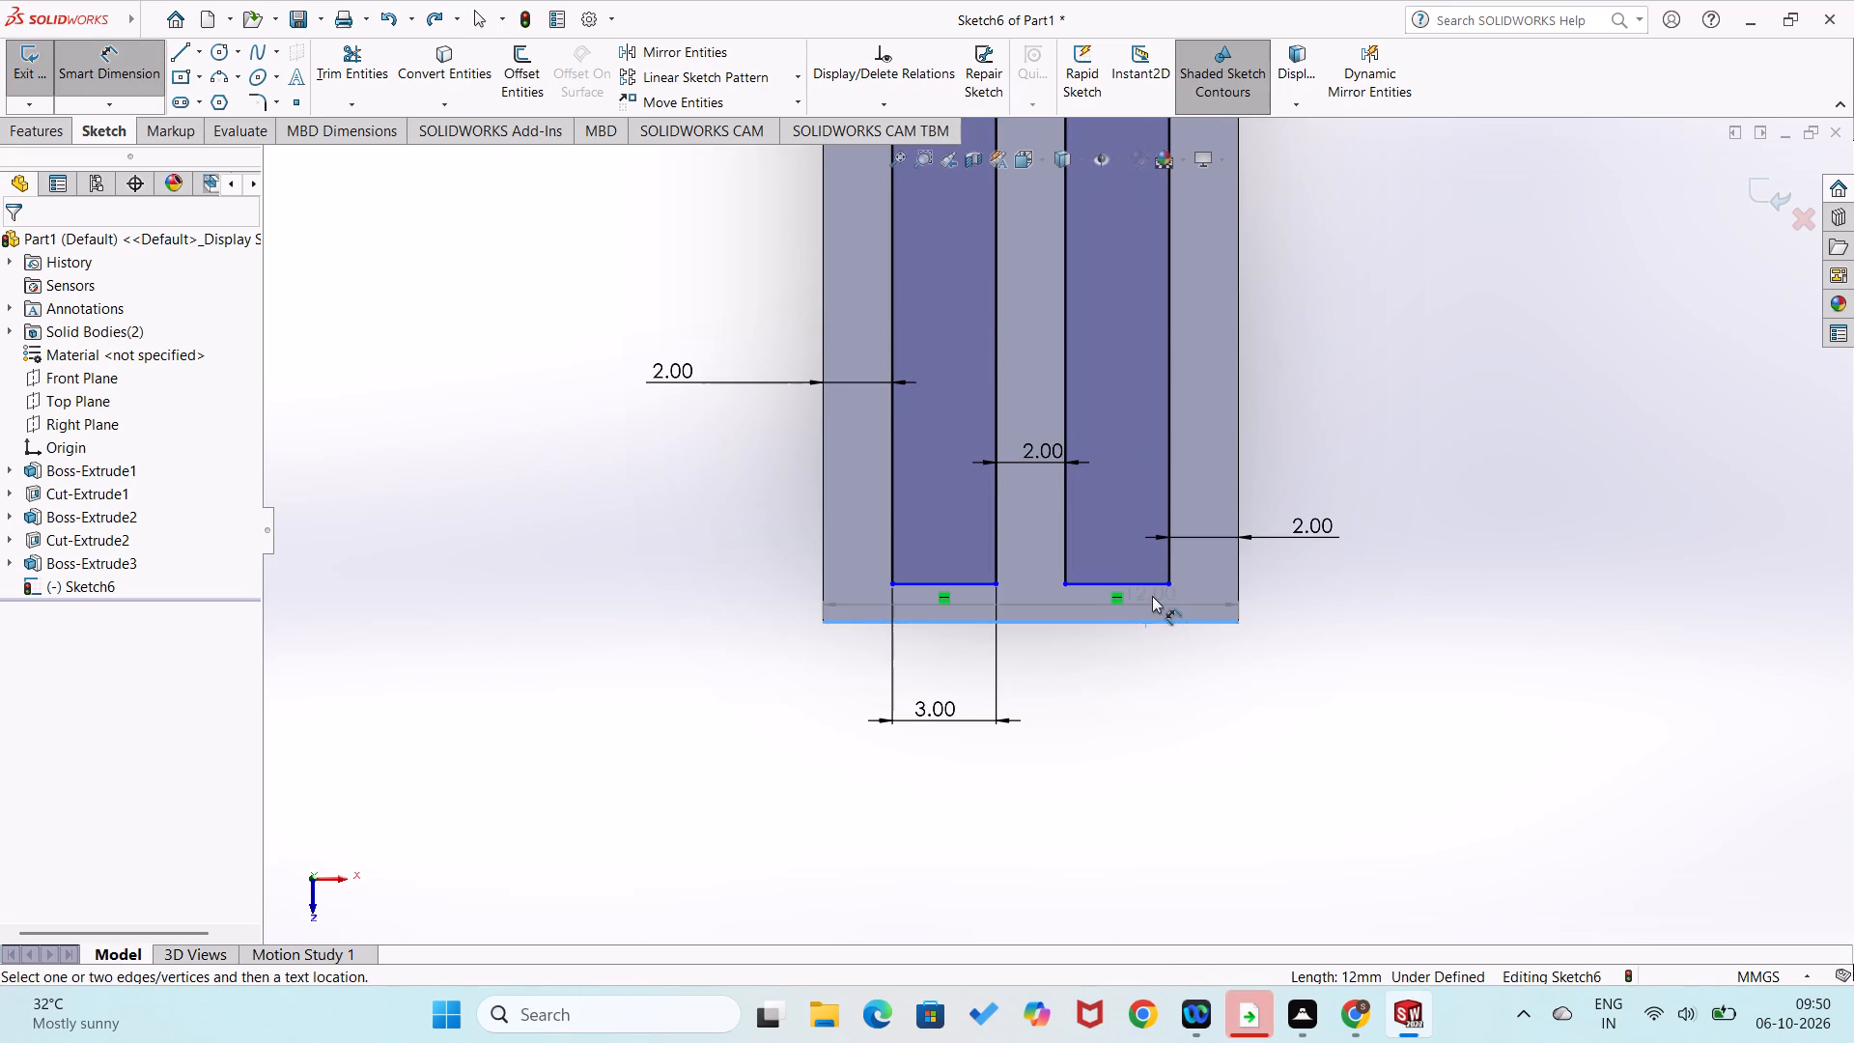
click(1152, 580)
click(1275, 619)
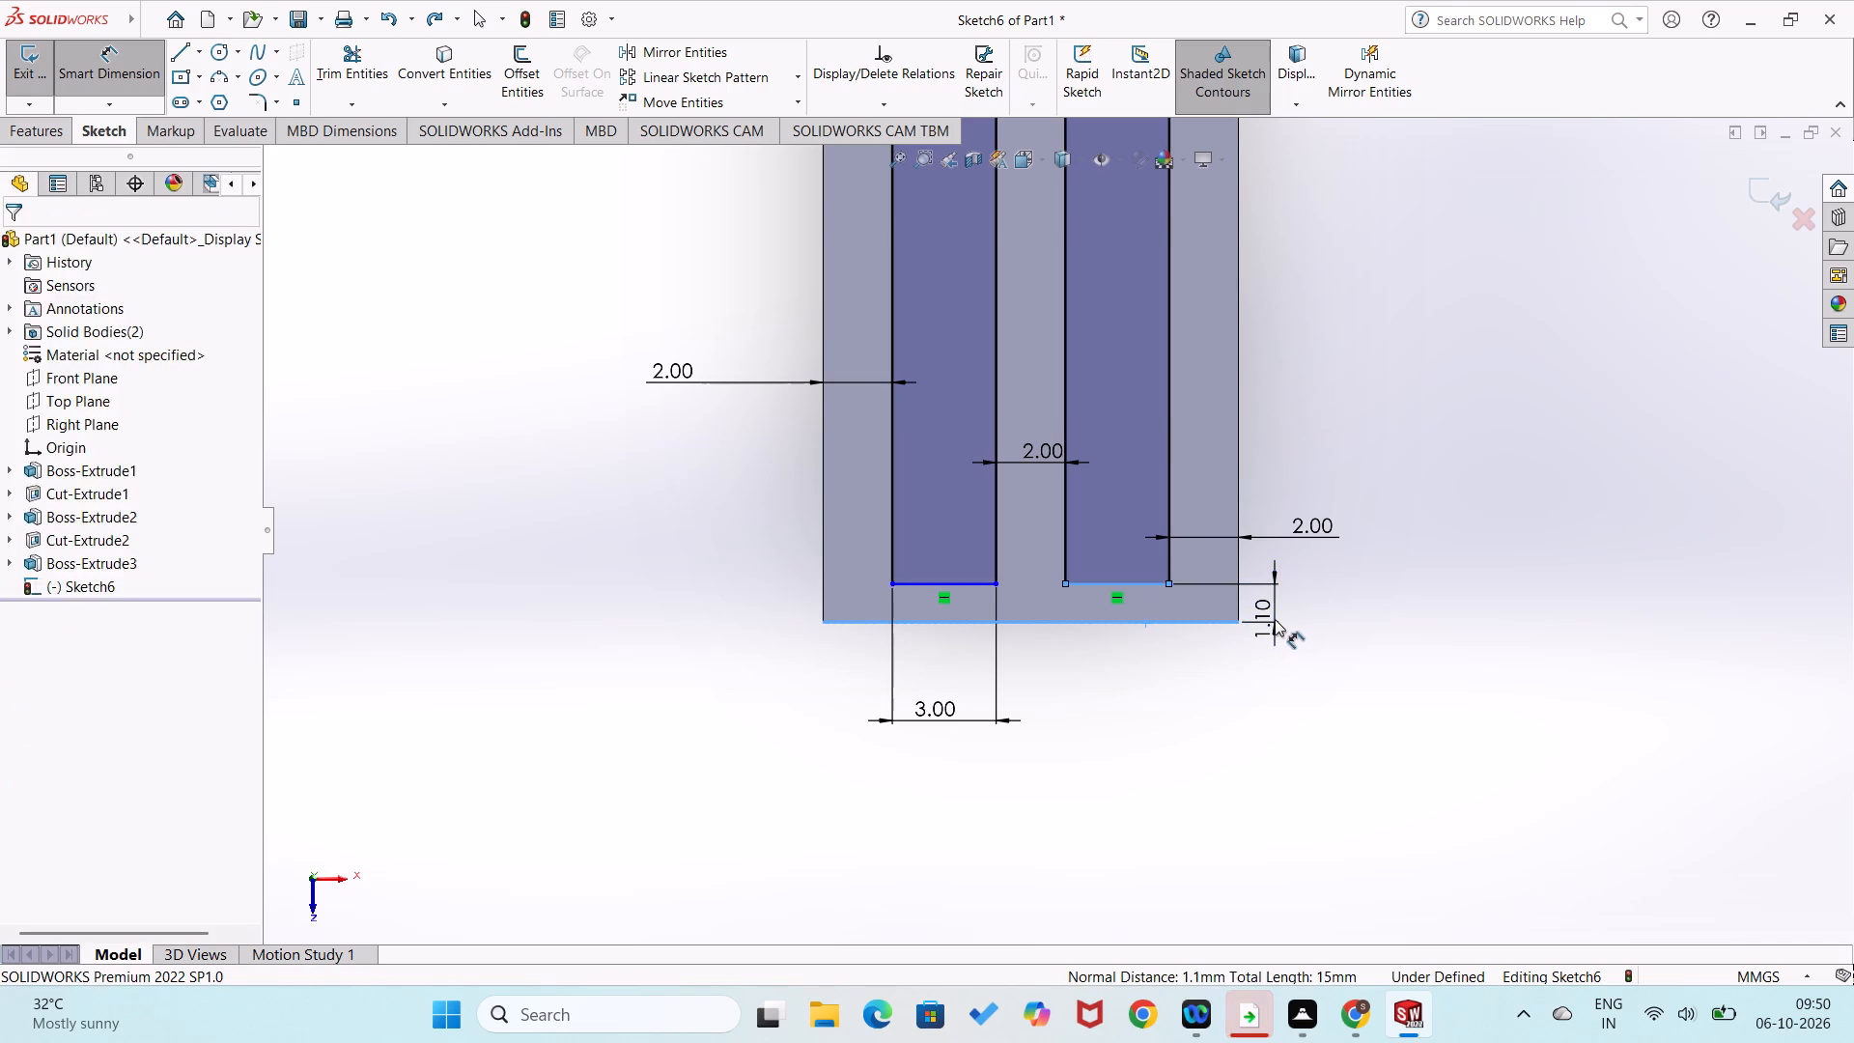
text(1.5)
key(Return)
click(1113, 665)
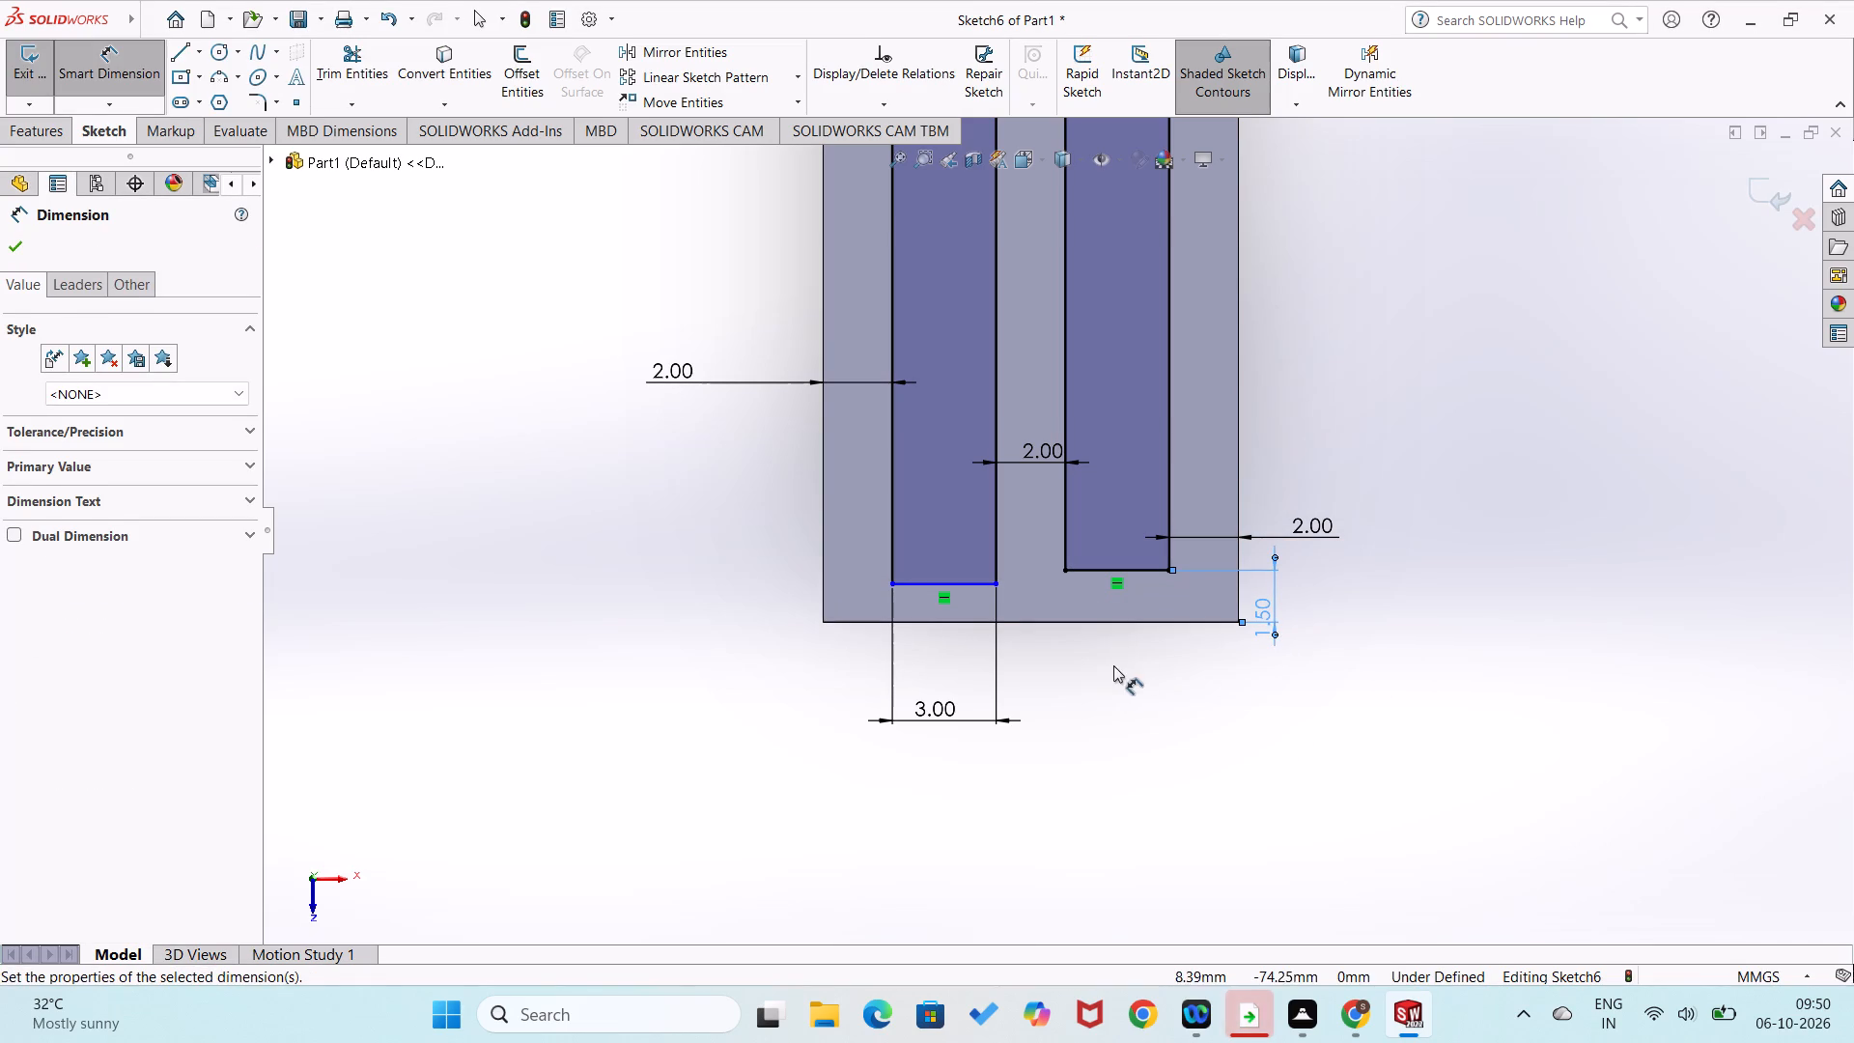
Dimension the inner rectangle's matching end 1.5 mm from the same short edge of the base plate.
click(970, 622)
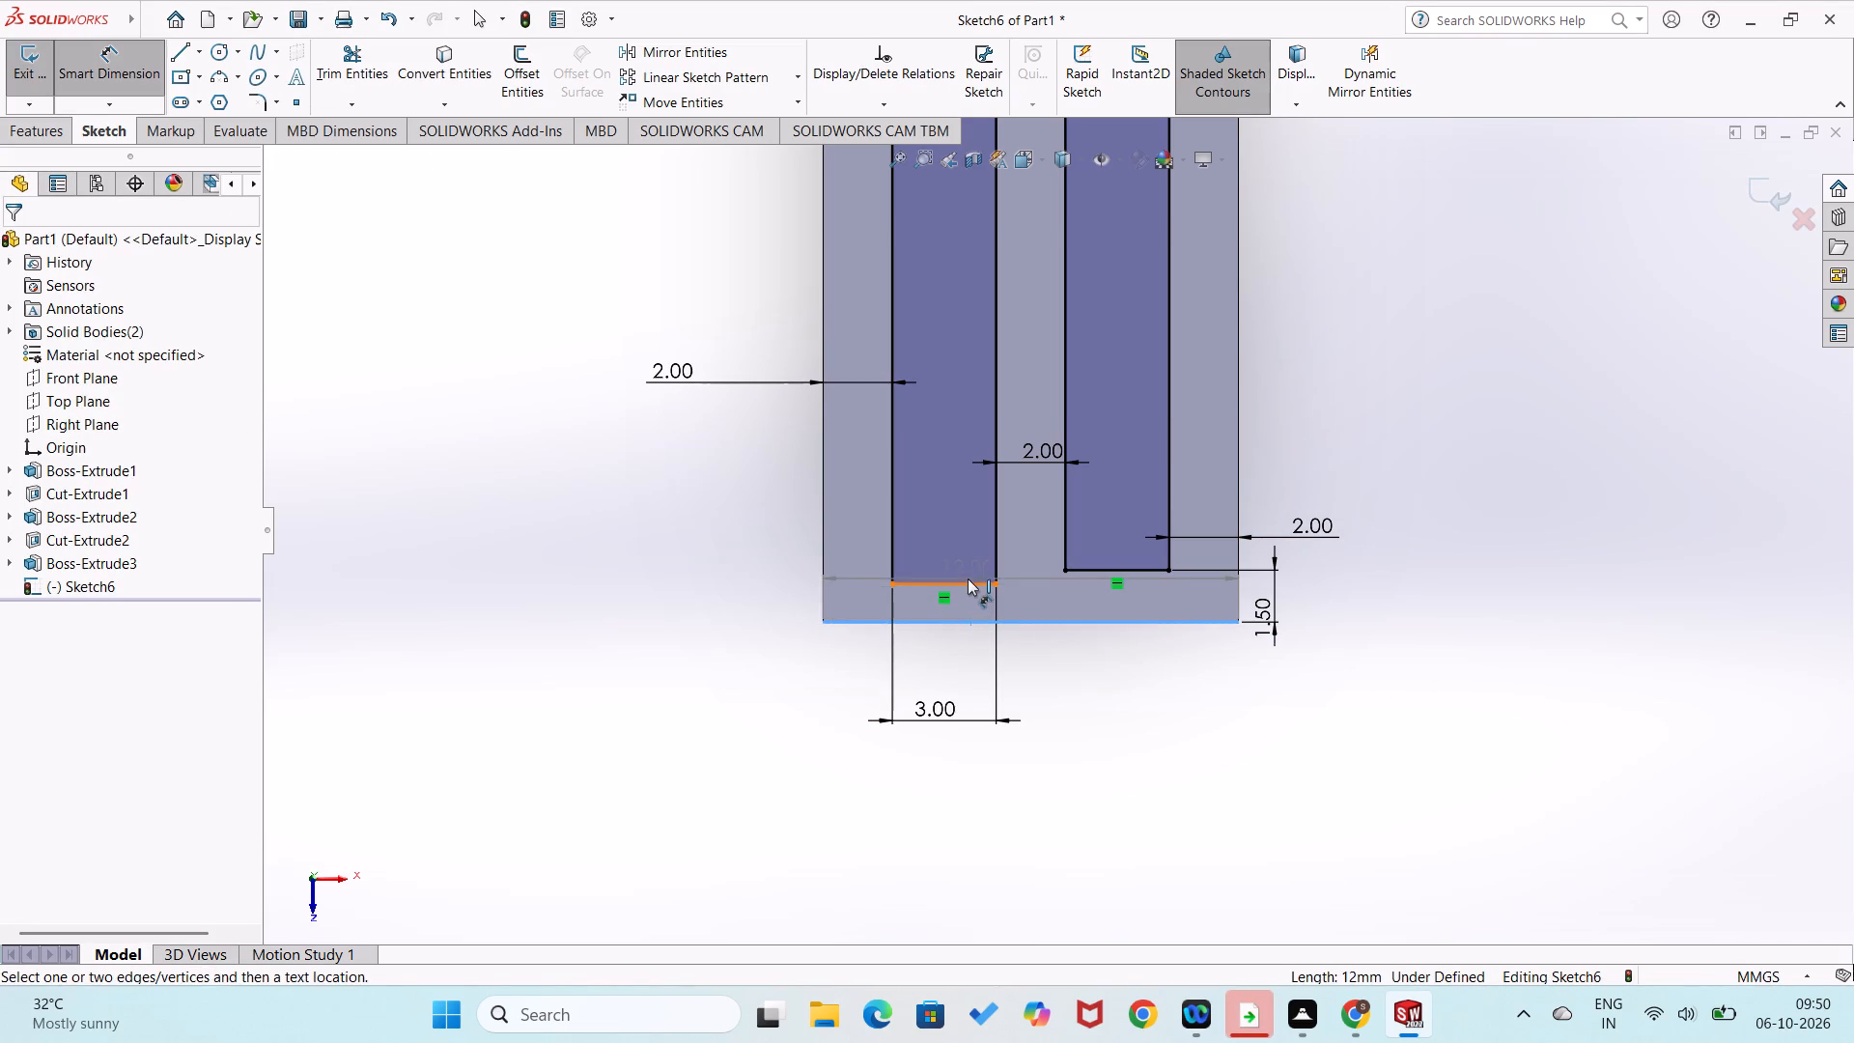
click(968, 578)
click(749, 556)
text(1.5)
key(Return)
click(685, 606)
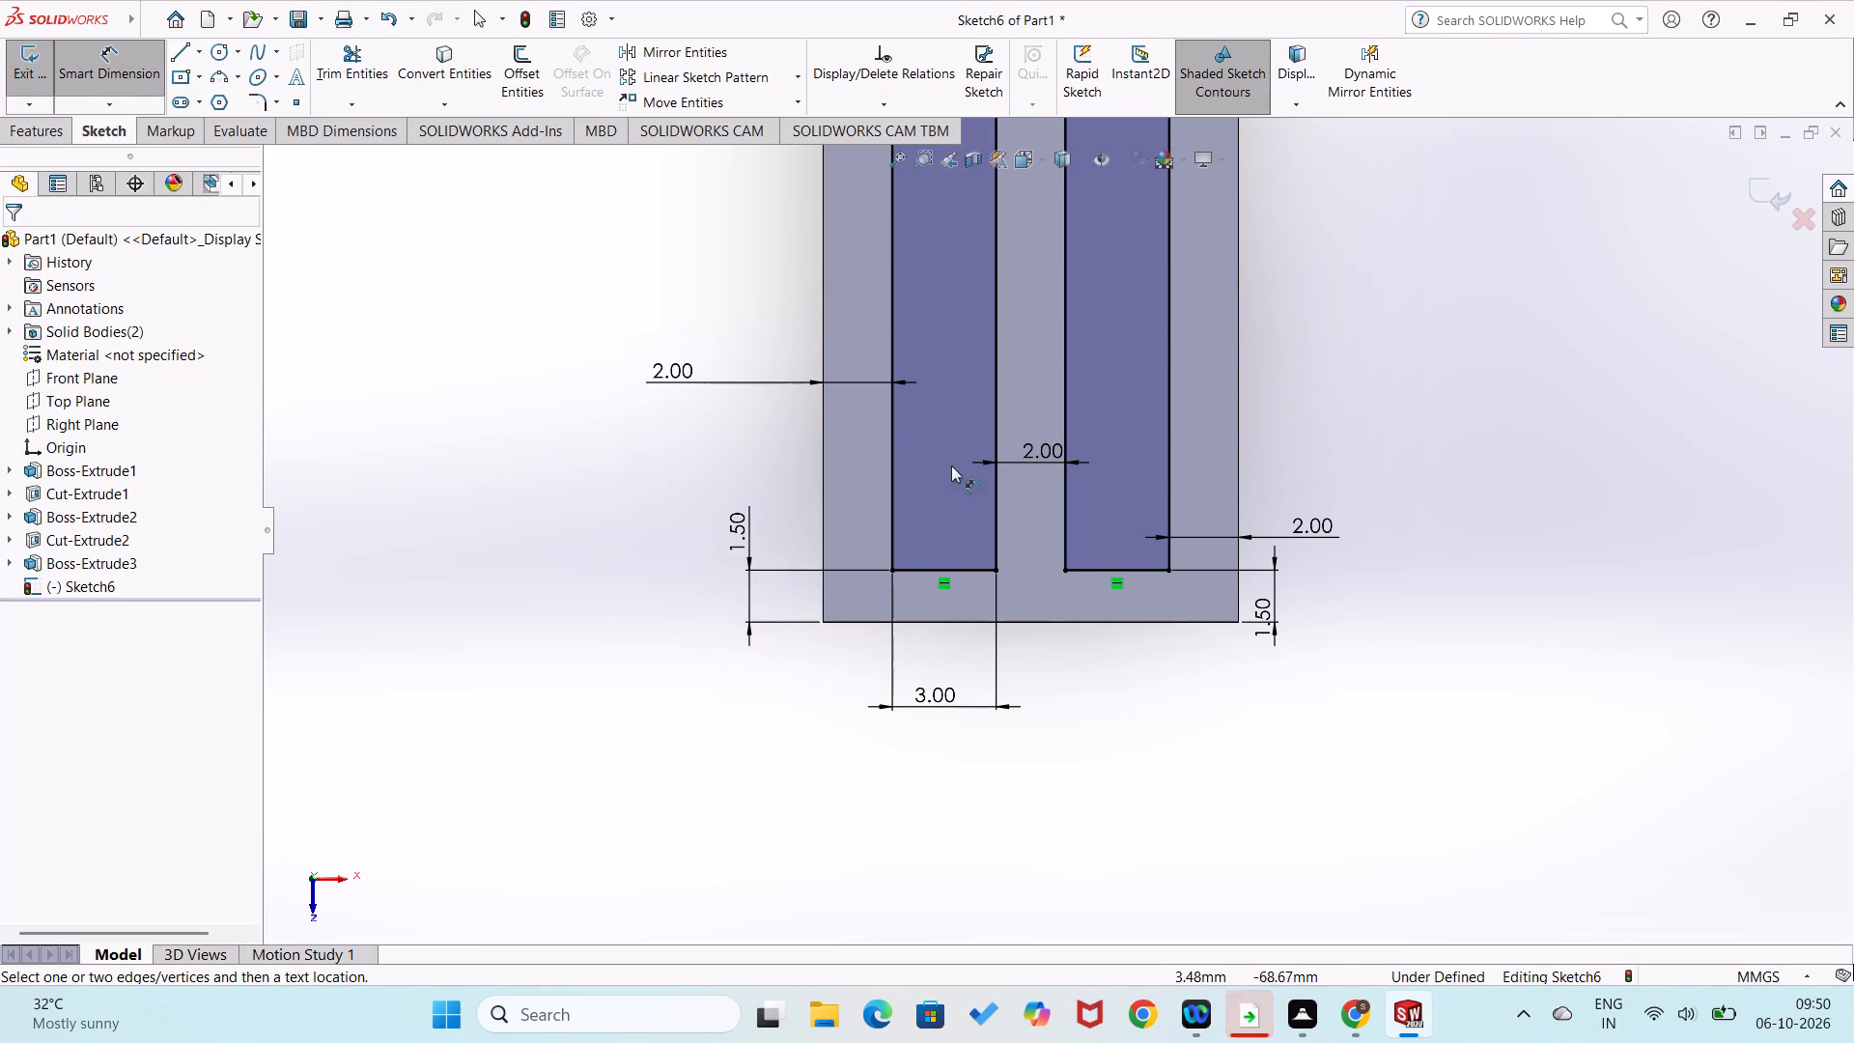
Dimension the outer rectangle's other end 1.5 mm from the base plate's short edge nearest the origin.
scroll(954, 463, up, 11)
scroll(1056, 183, down, 11)
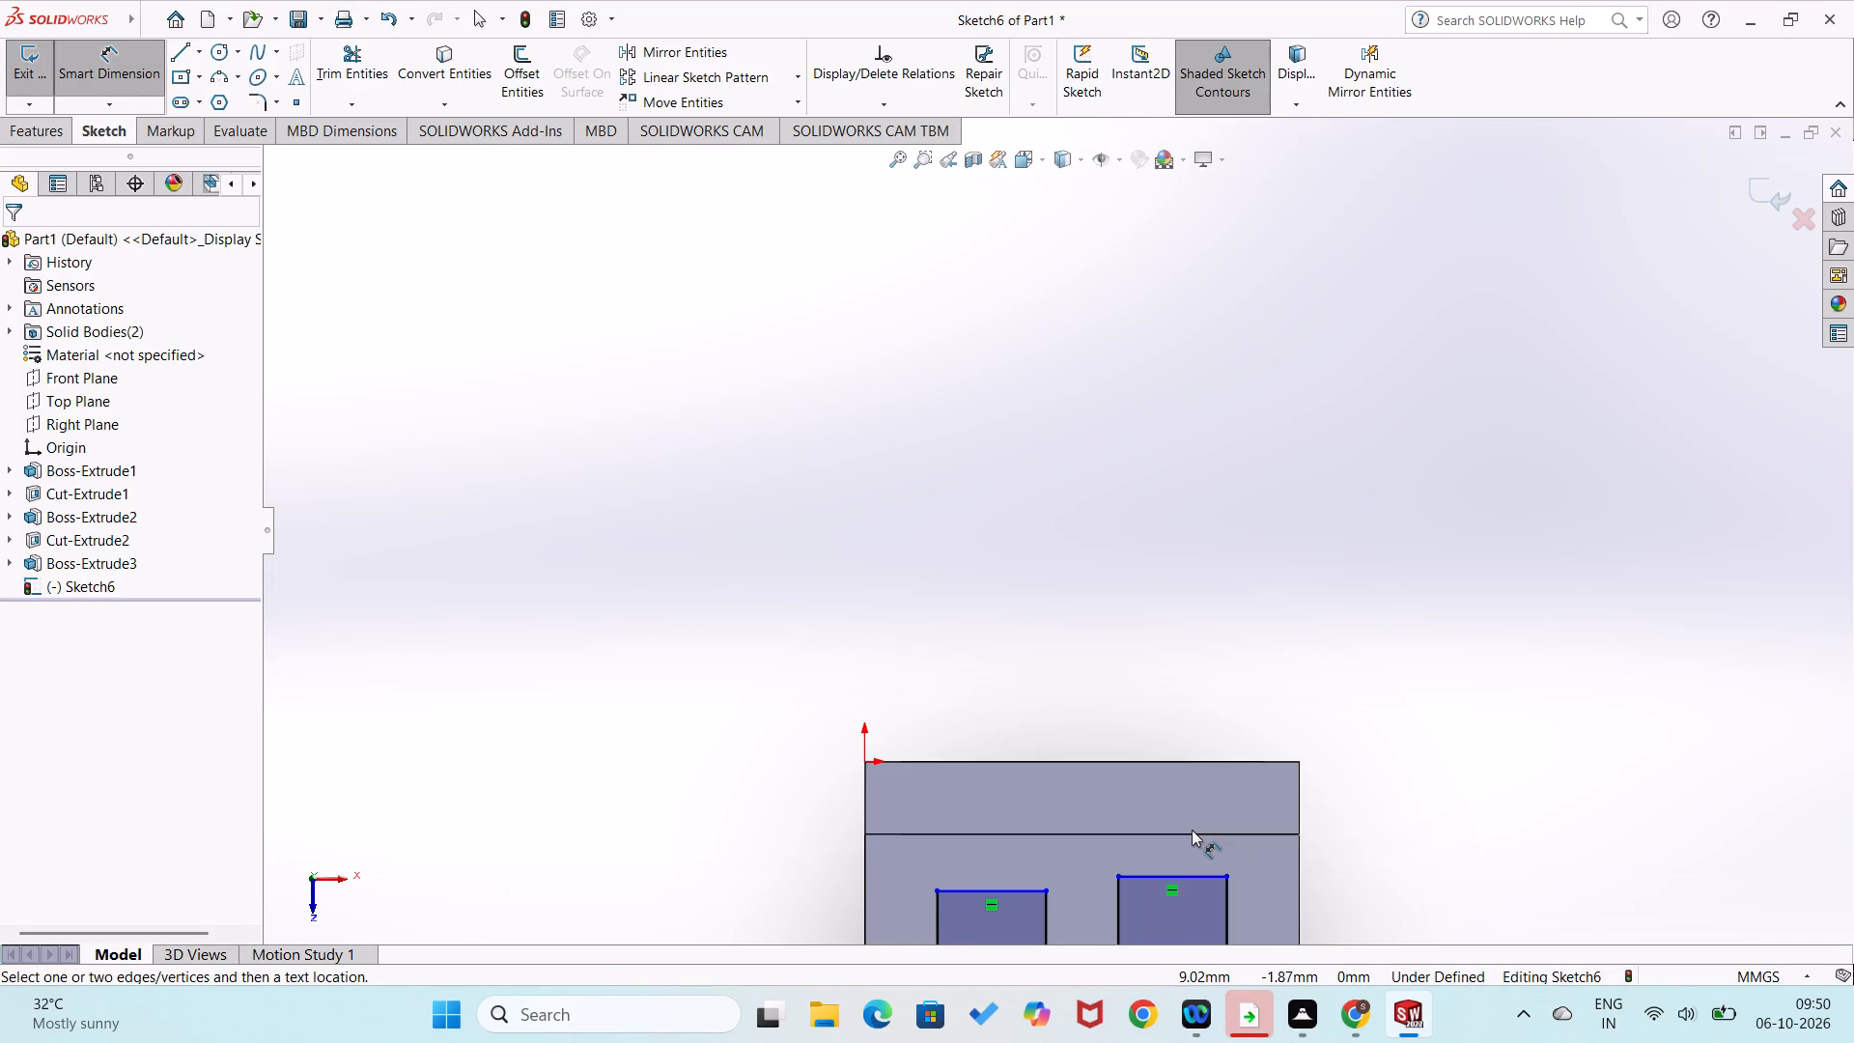
click(1192, 834)
click(1194, 834)
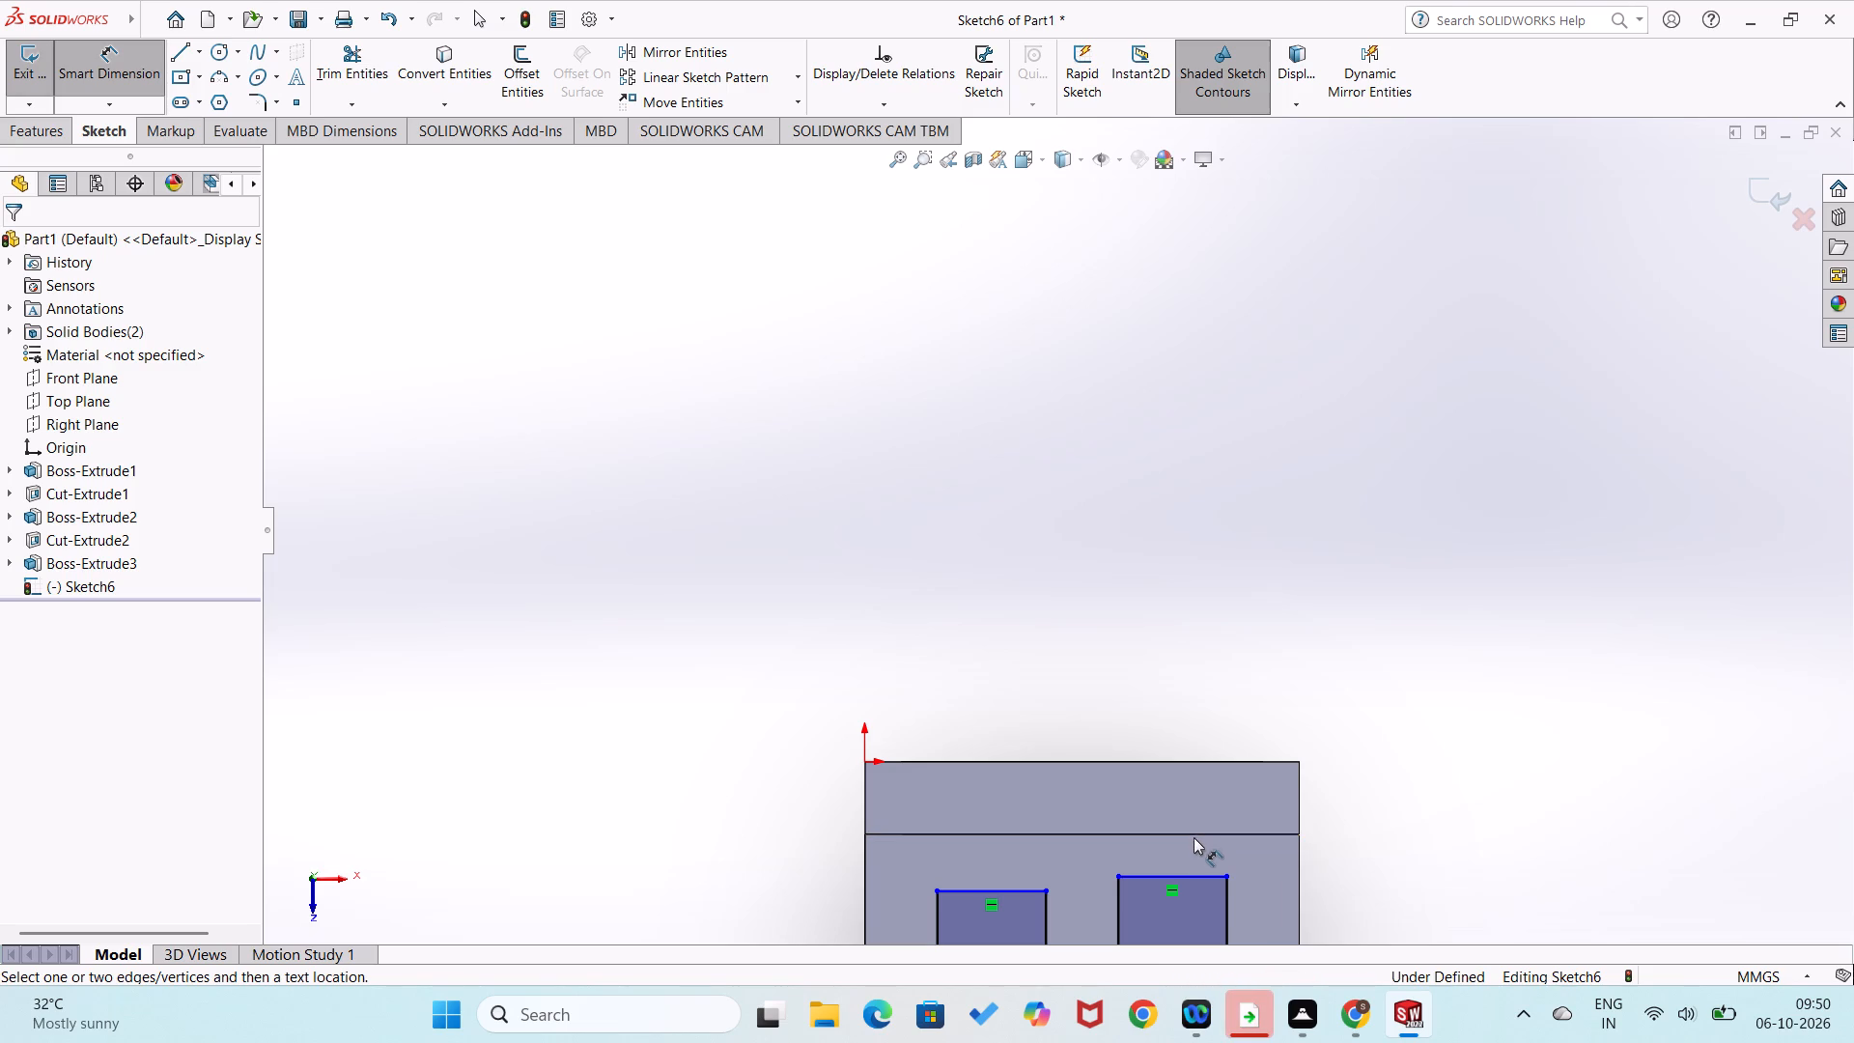
click(1189, 873)
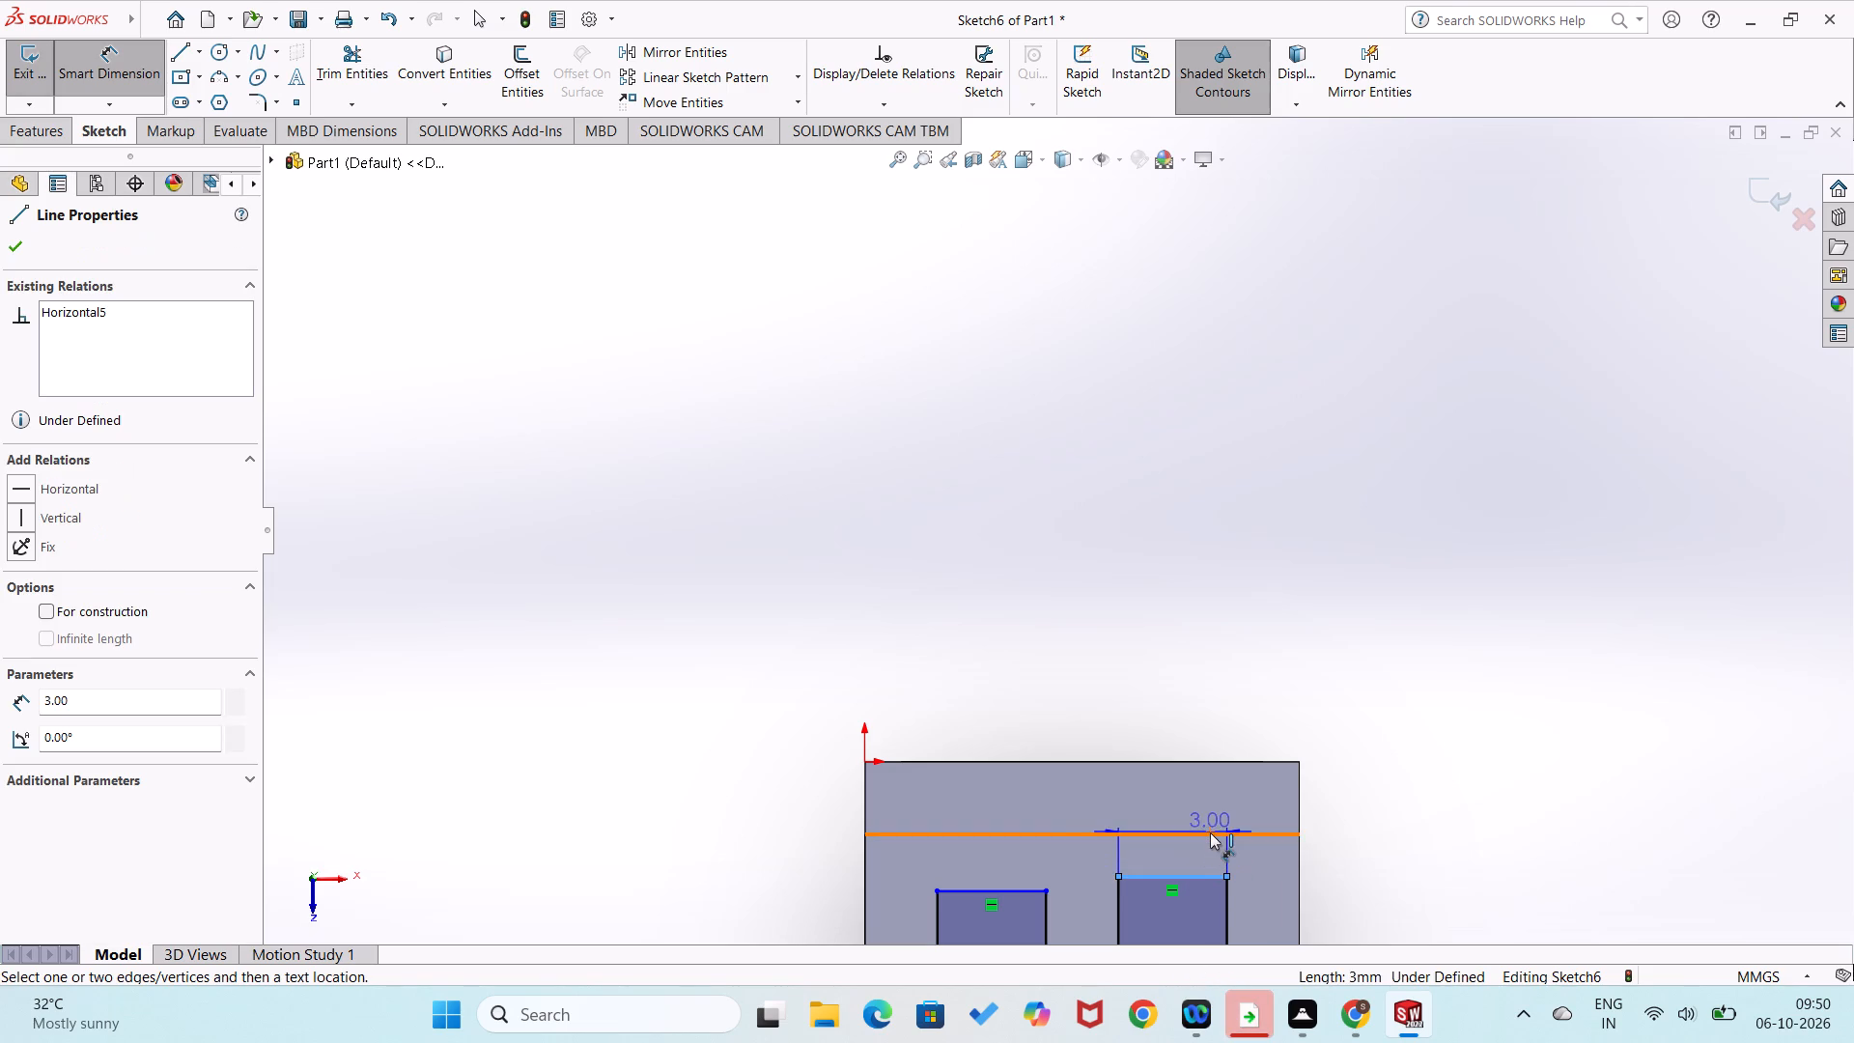
click(1210, 832)
click(1350, 866)
text(1.5)
key(Return)
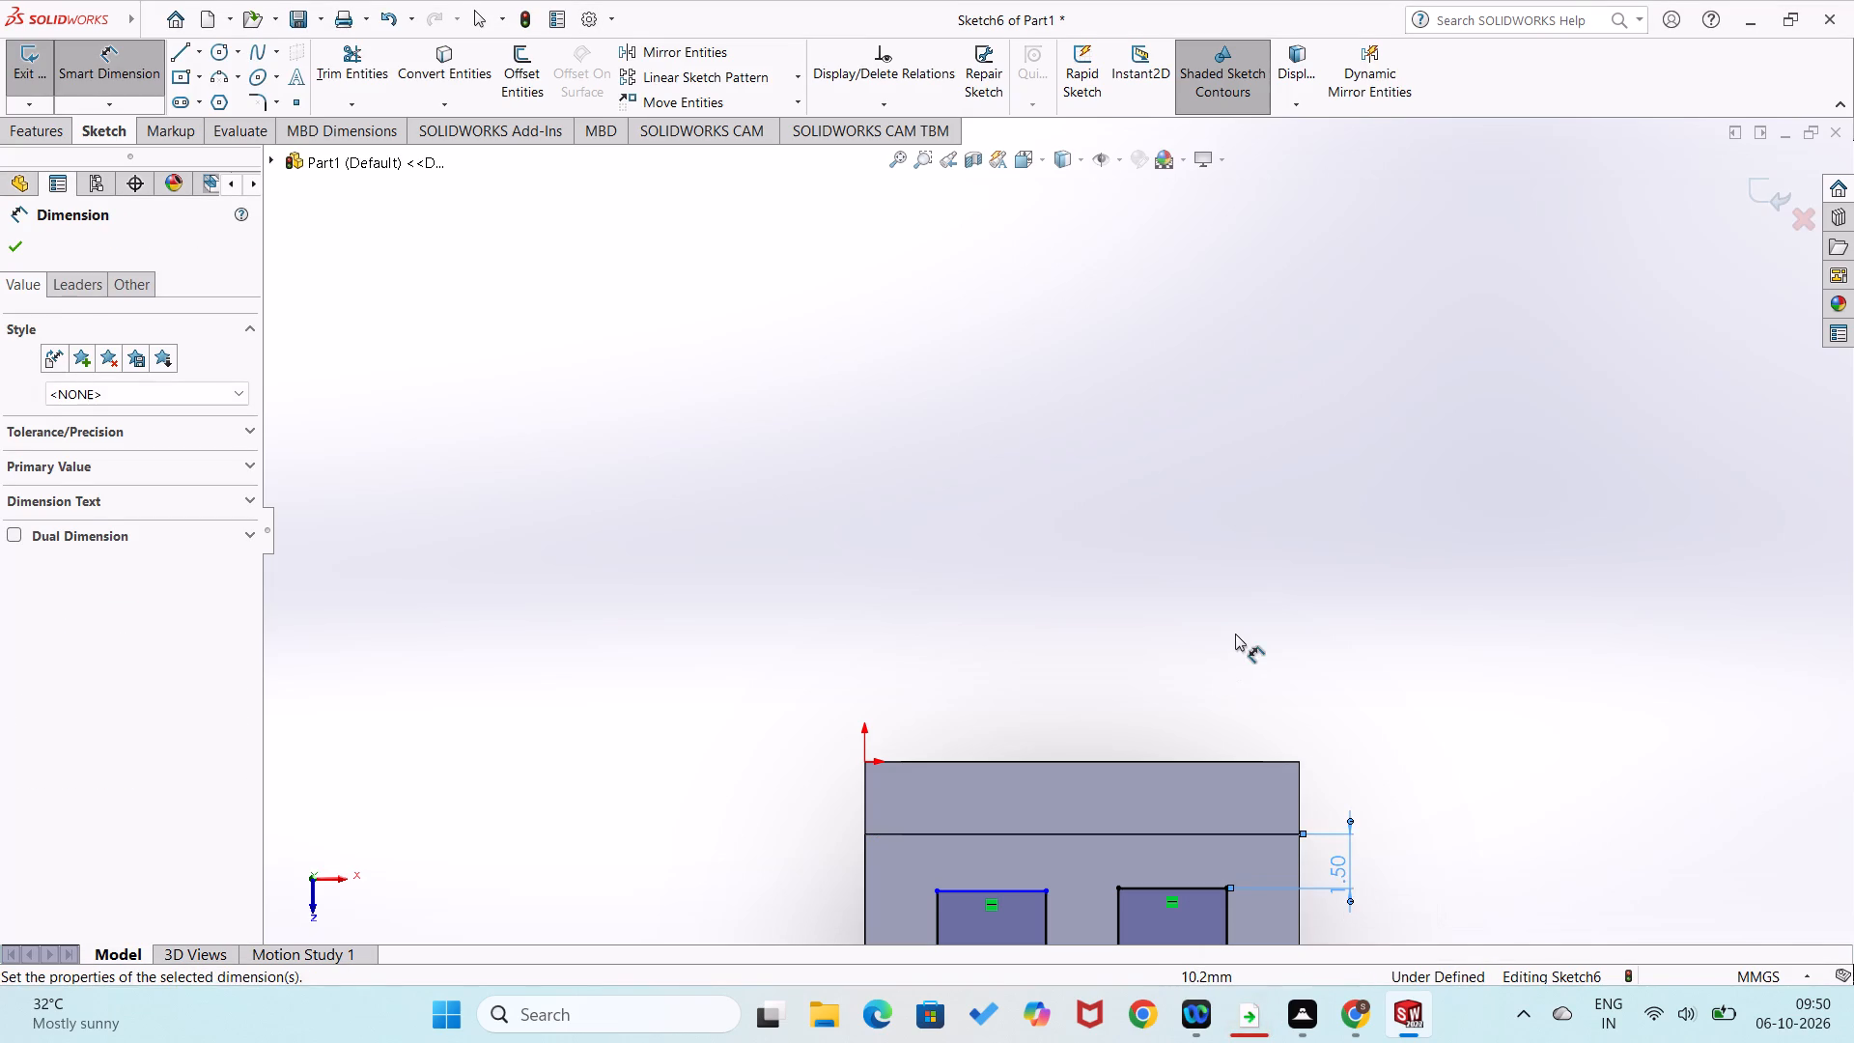
click(1235, 634)
Dimension the inner rectangle's other end 1.5 mm from the base plate's short edge nearest the origin.
click(1036, 888)
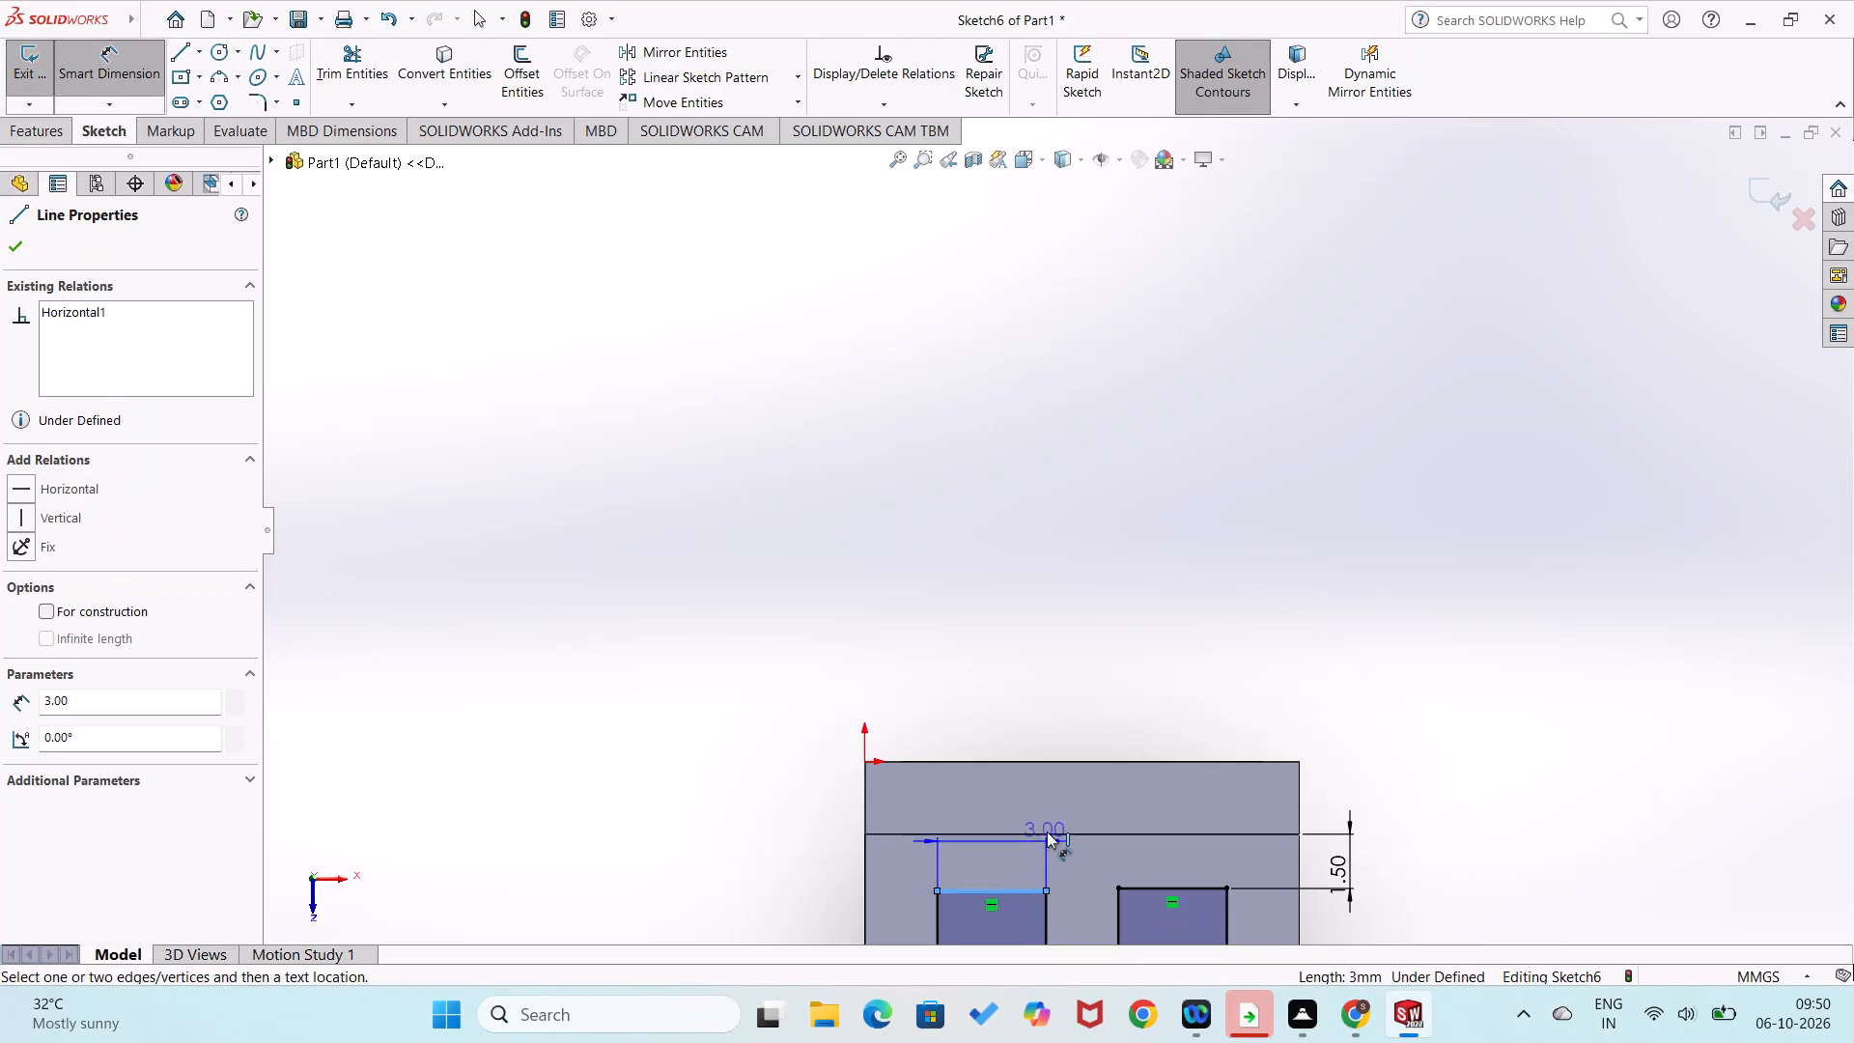
click(1047, 832)
click(807, 834)
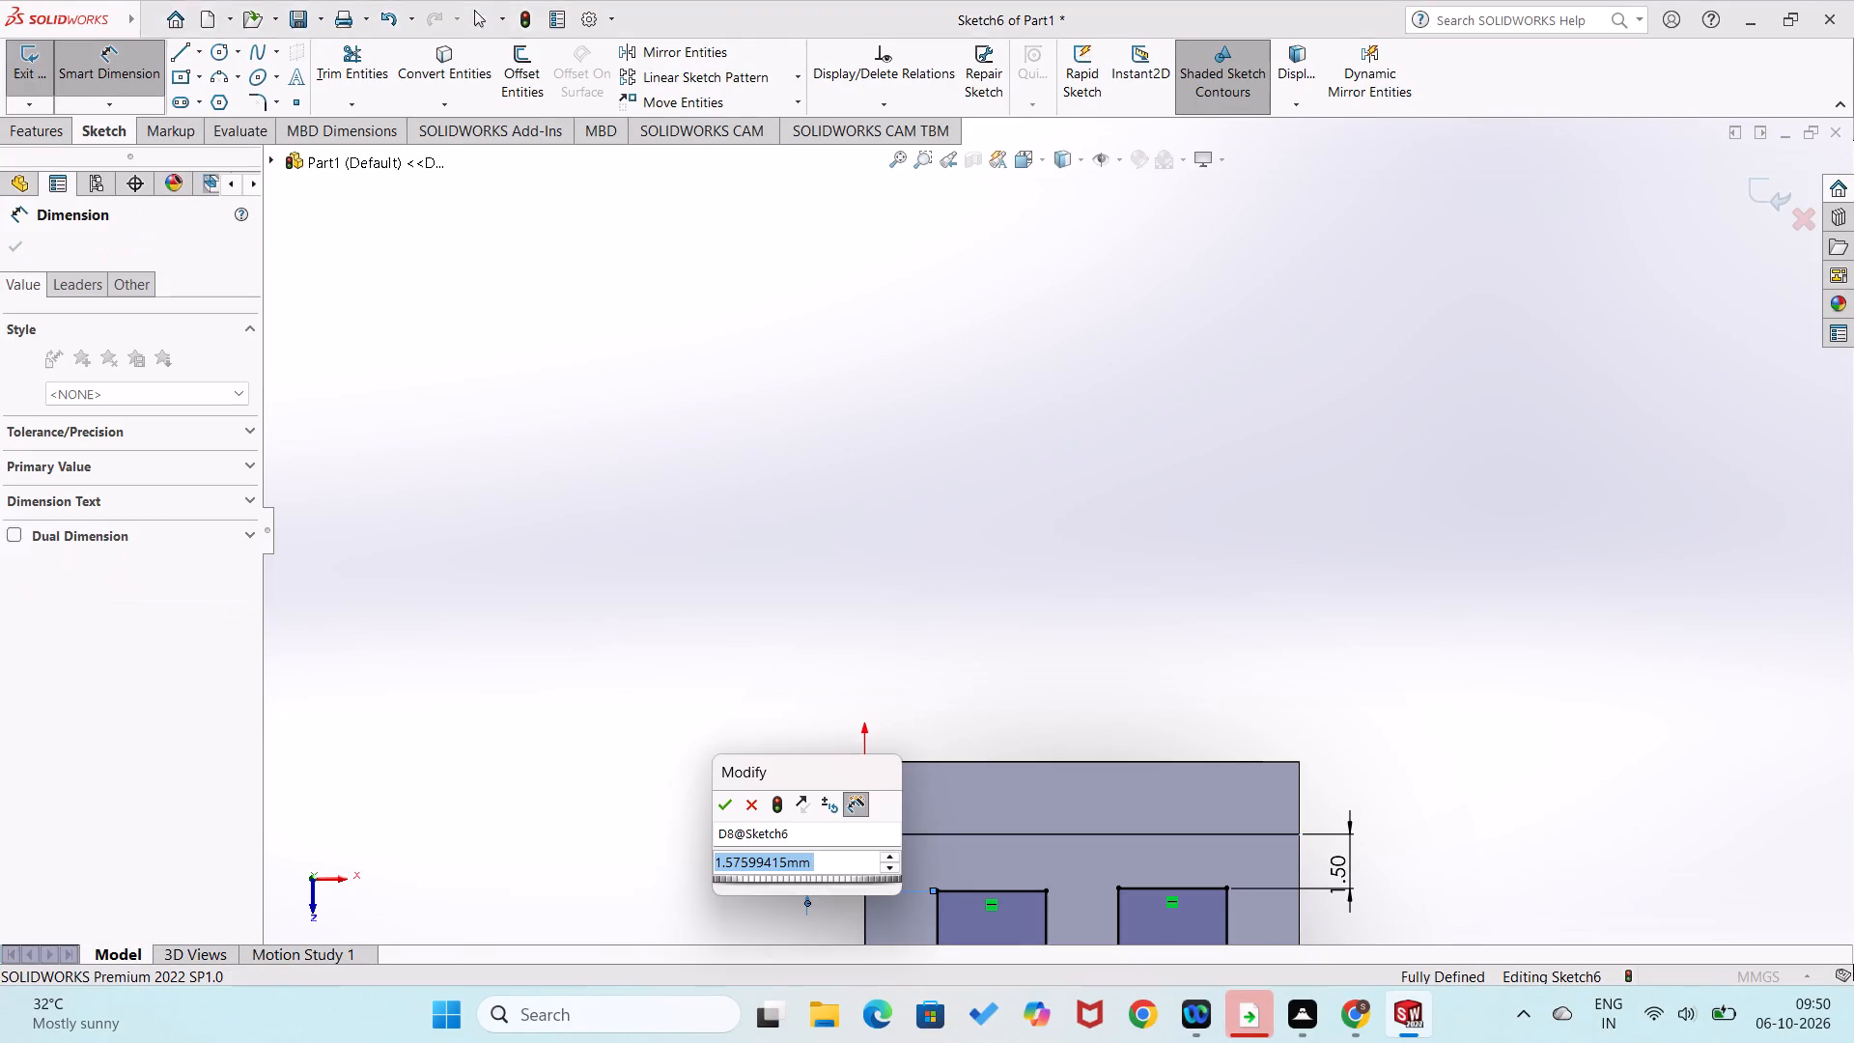
text(1.5)
key(Return)
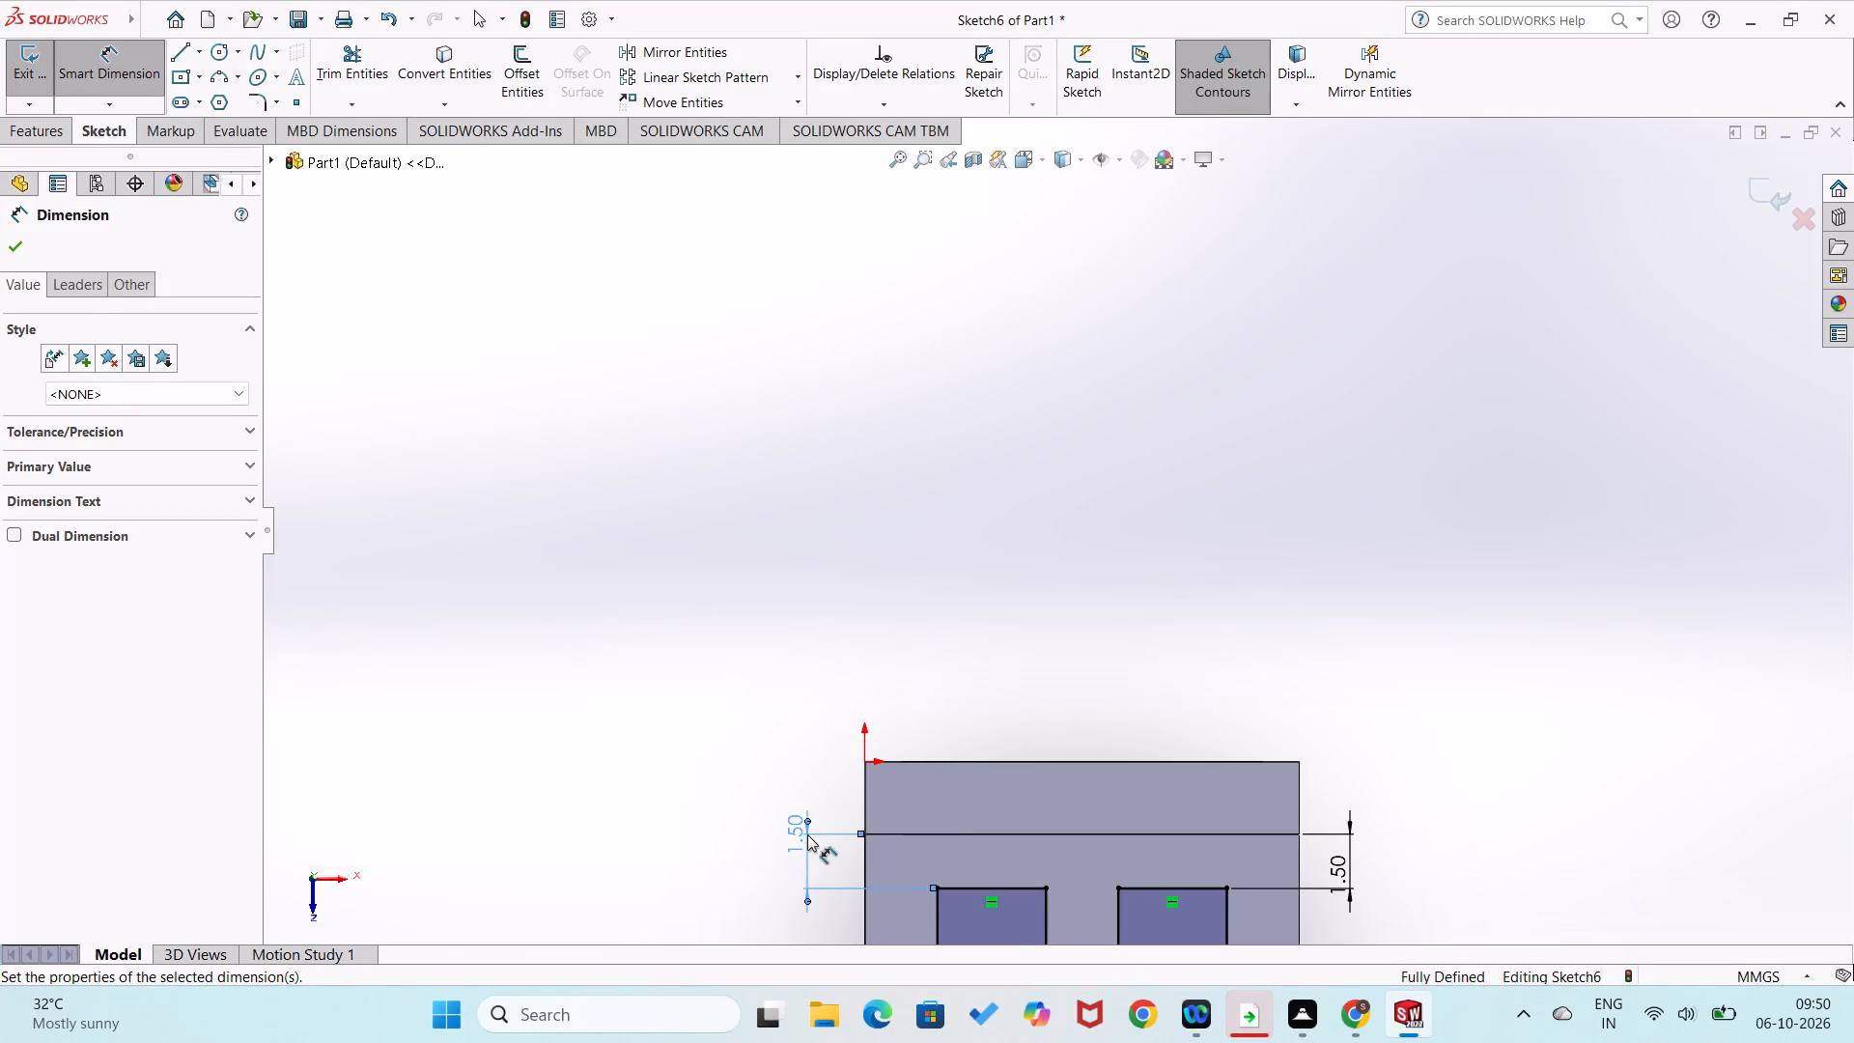
click(843, 690)
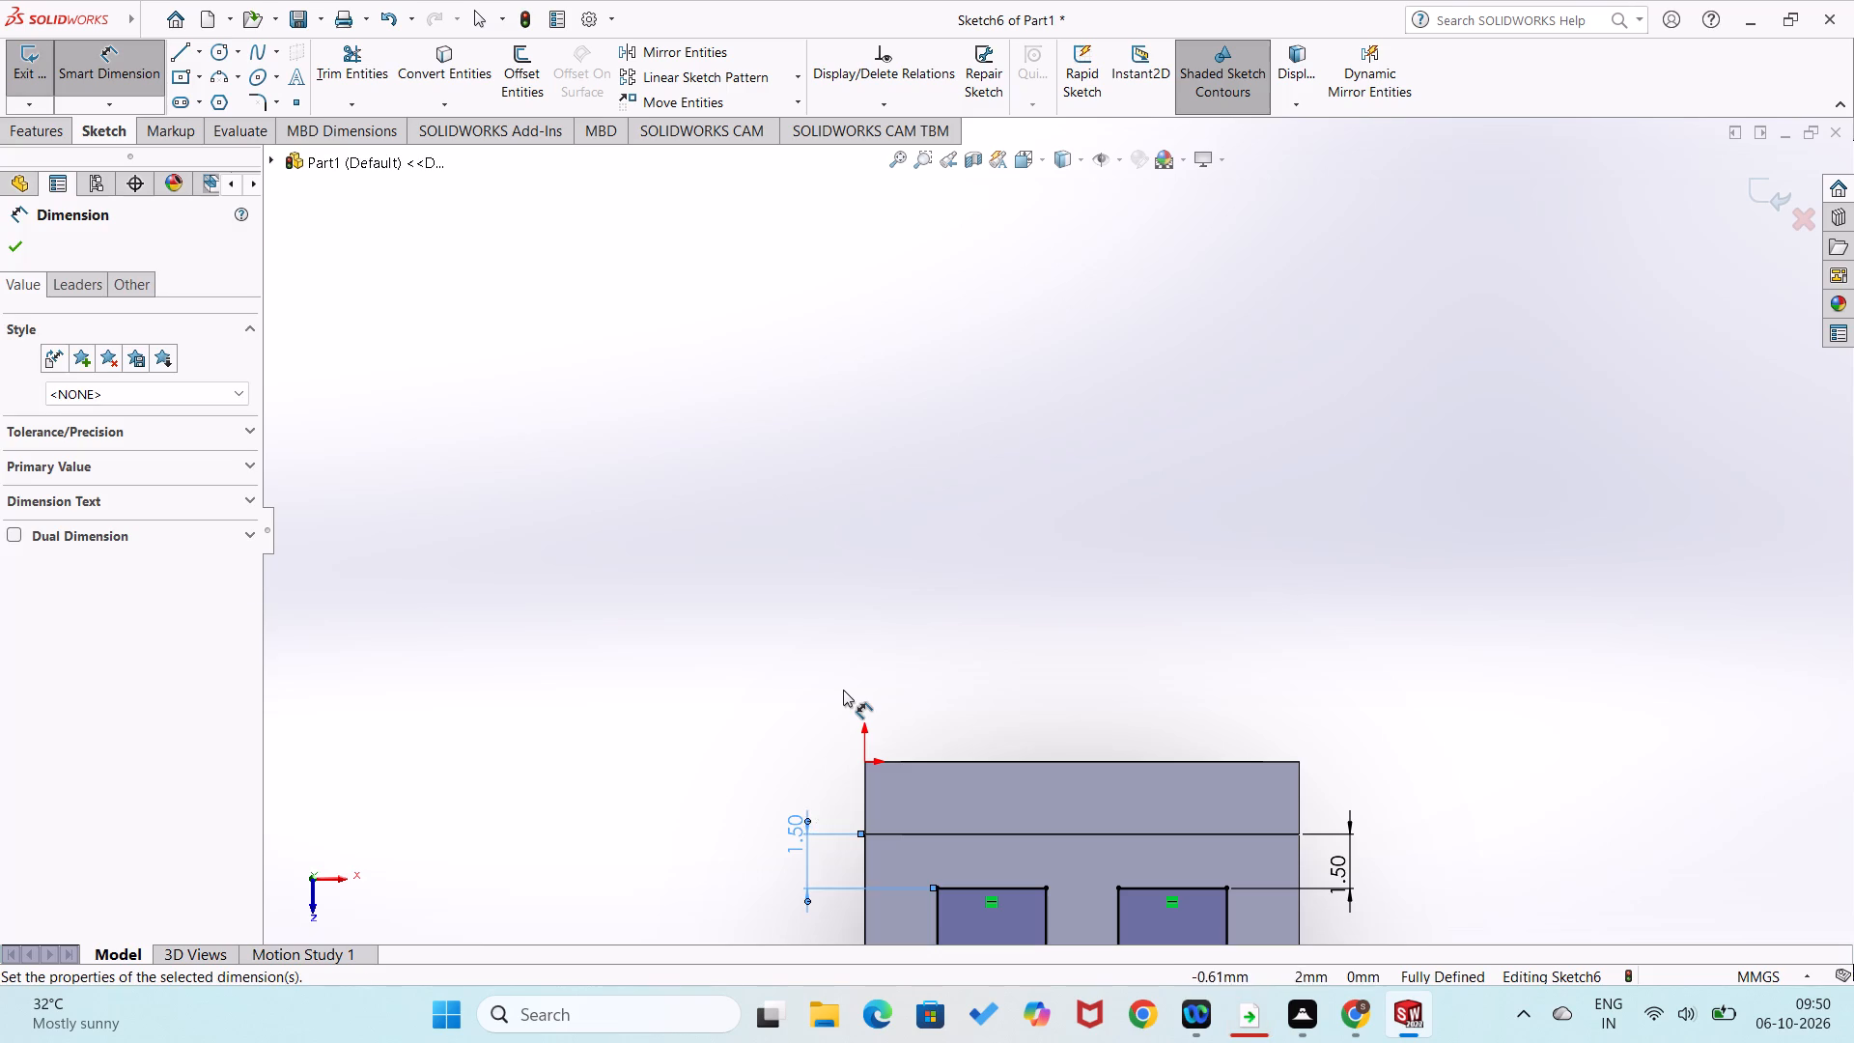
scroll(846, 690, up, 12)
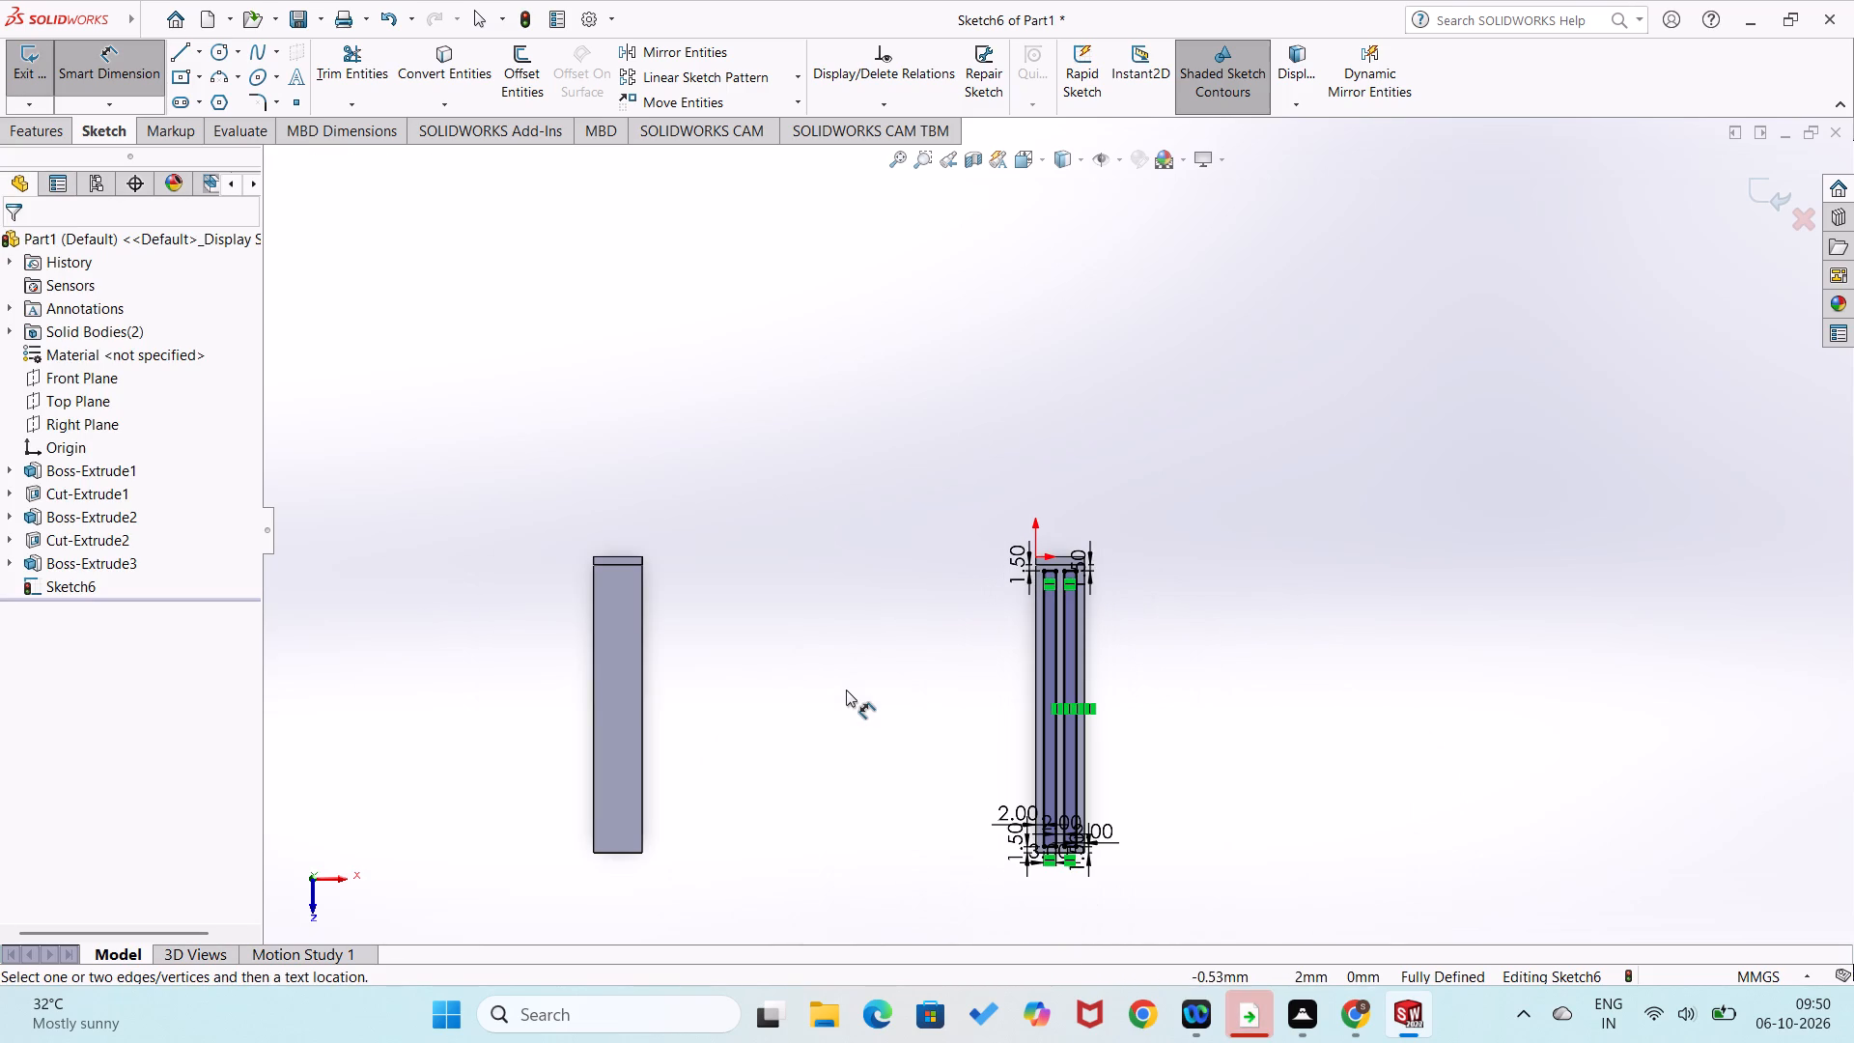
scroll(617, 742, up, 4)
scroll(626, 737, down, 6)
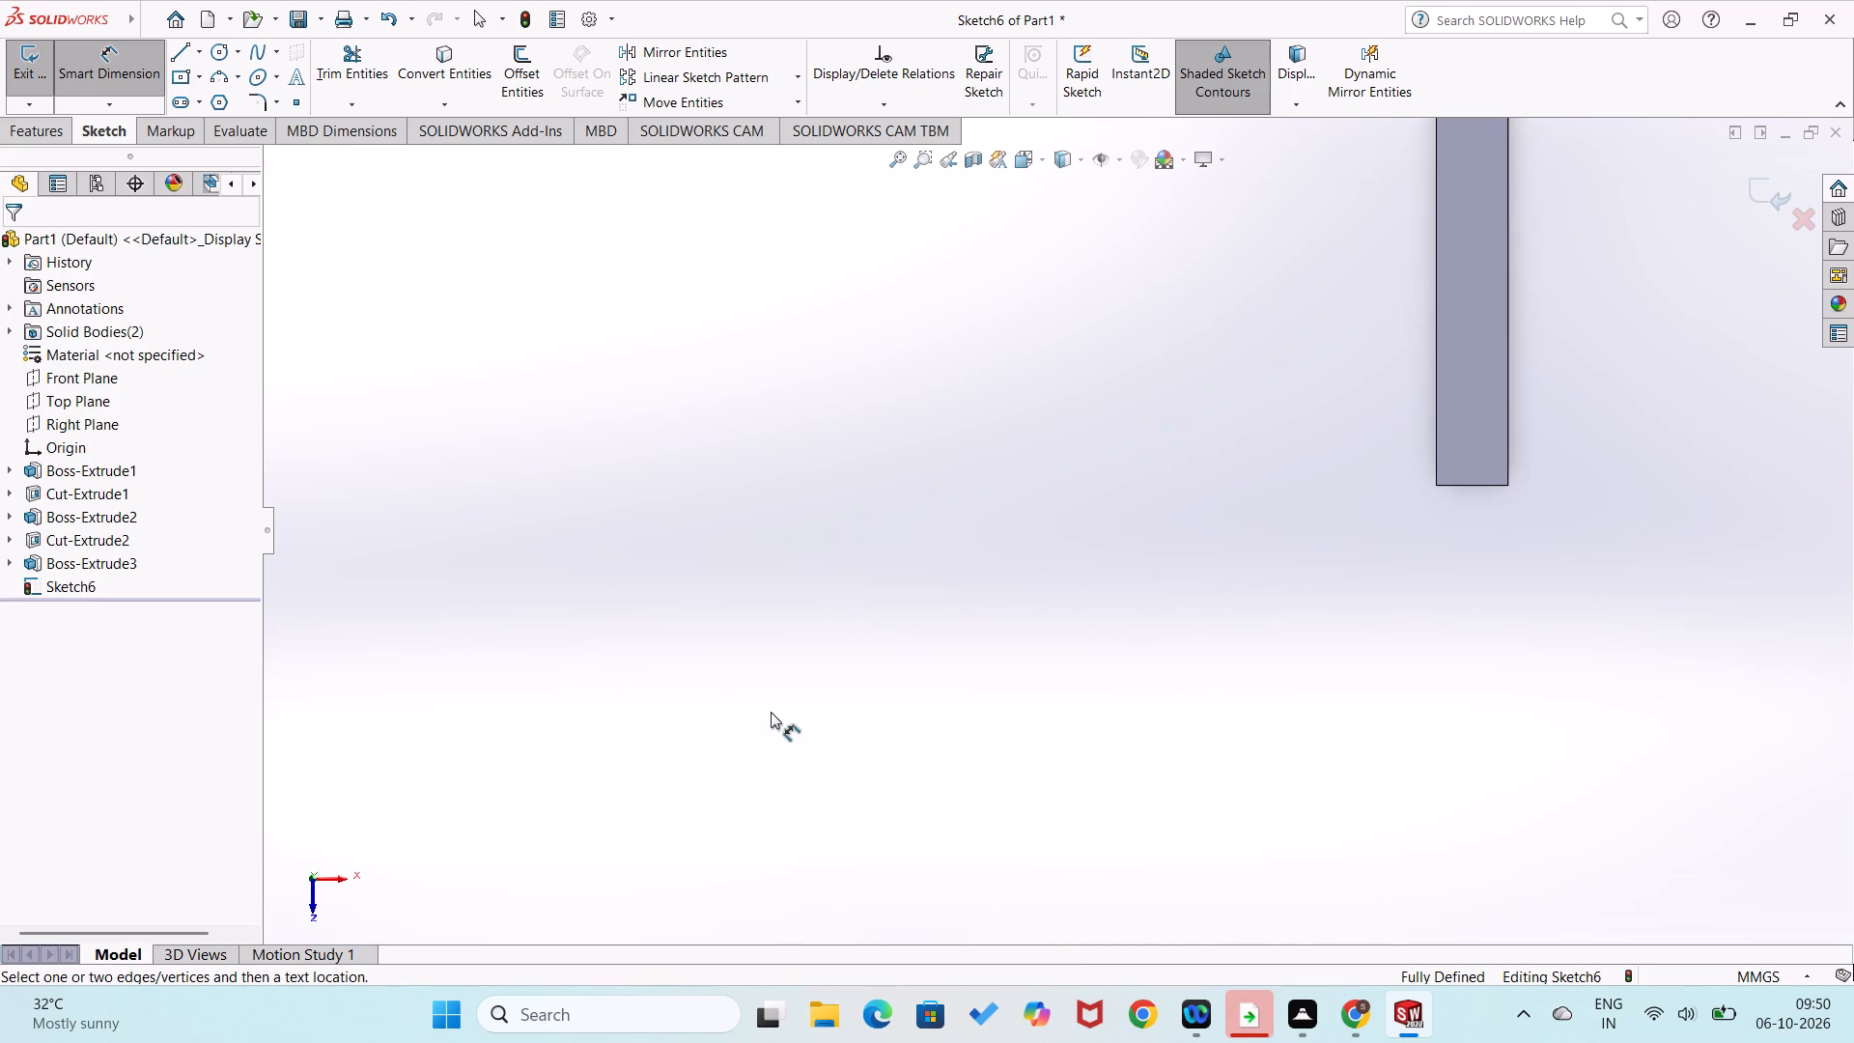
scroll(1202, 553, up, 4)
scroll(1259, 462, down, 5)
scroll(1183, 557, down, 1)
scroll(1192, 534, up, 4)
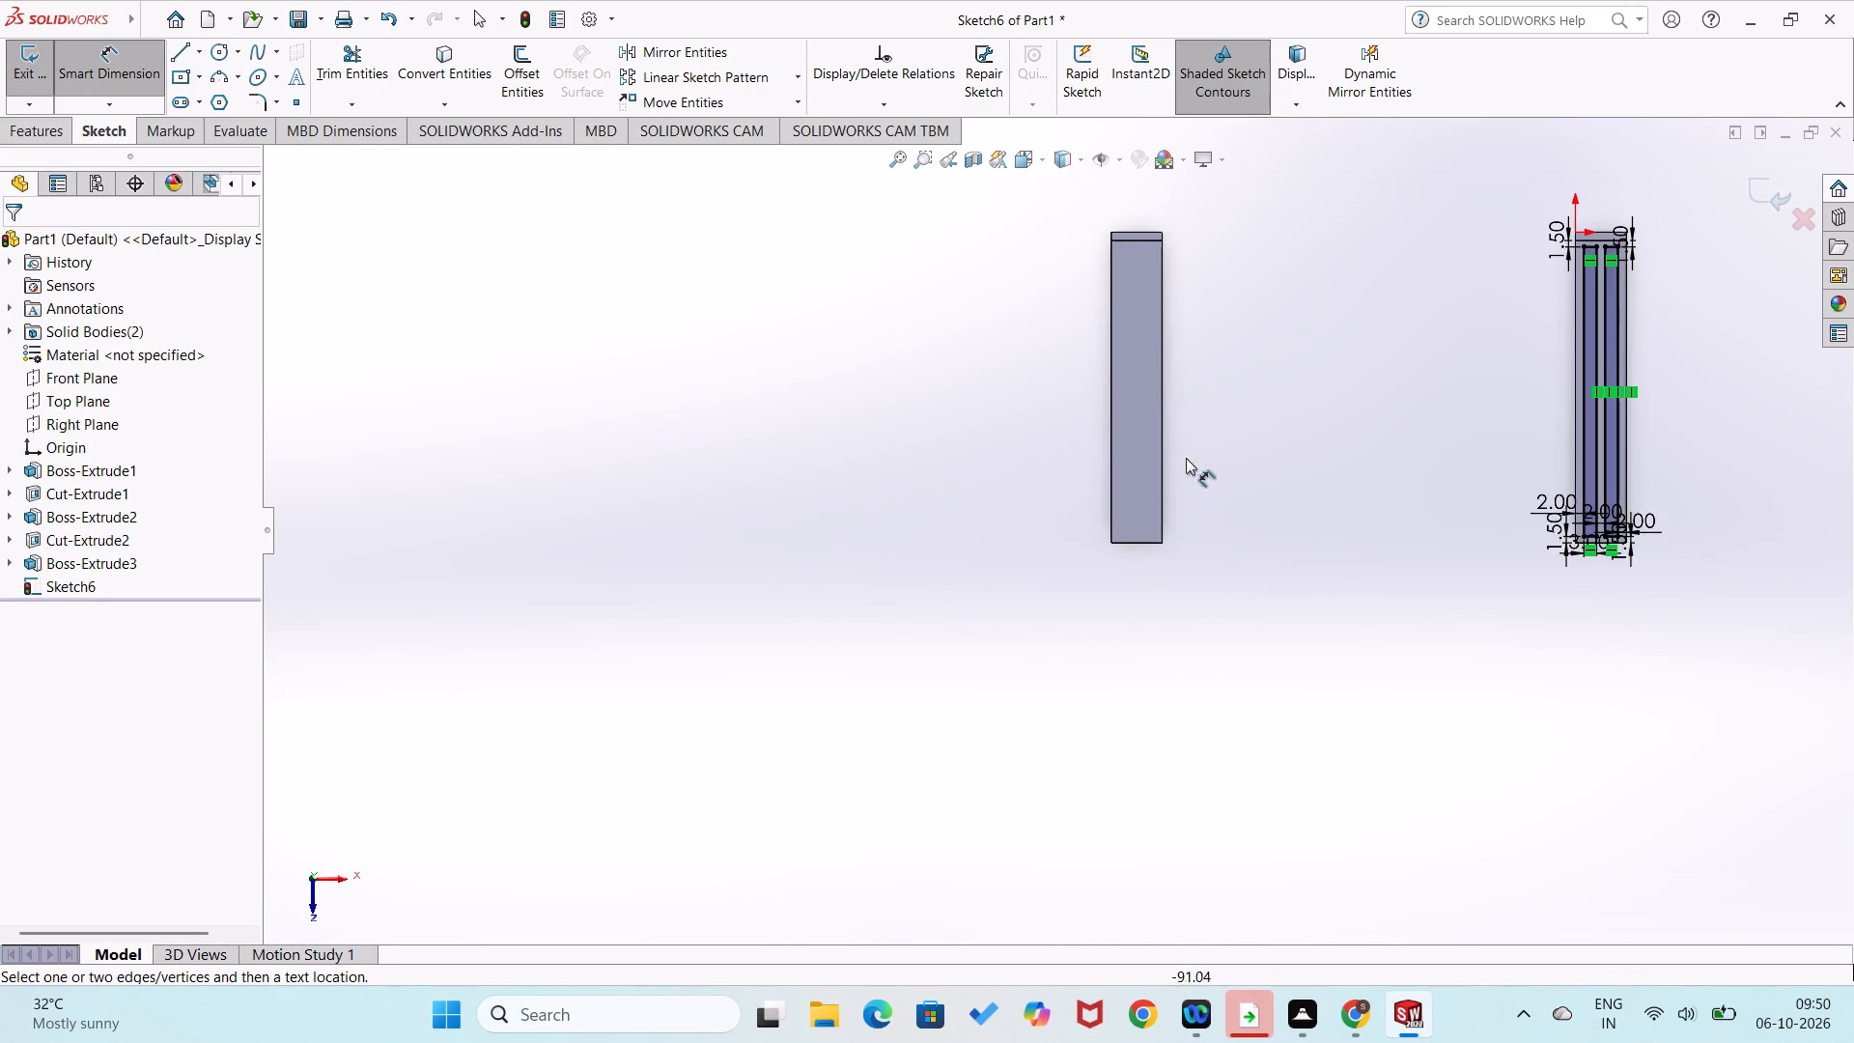
Sketch two side-by-side narrow rectangles, each about 68 mm long, on the base plate farther from the origin.
scroll(1116, 326, down, 4)
right_drag(940, 494, 867, 662)
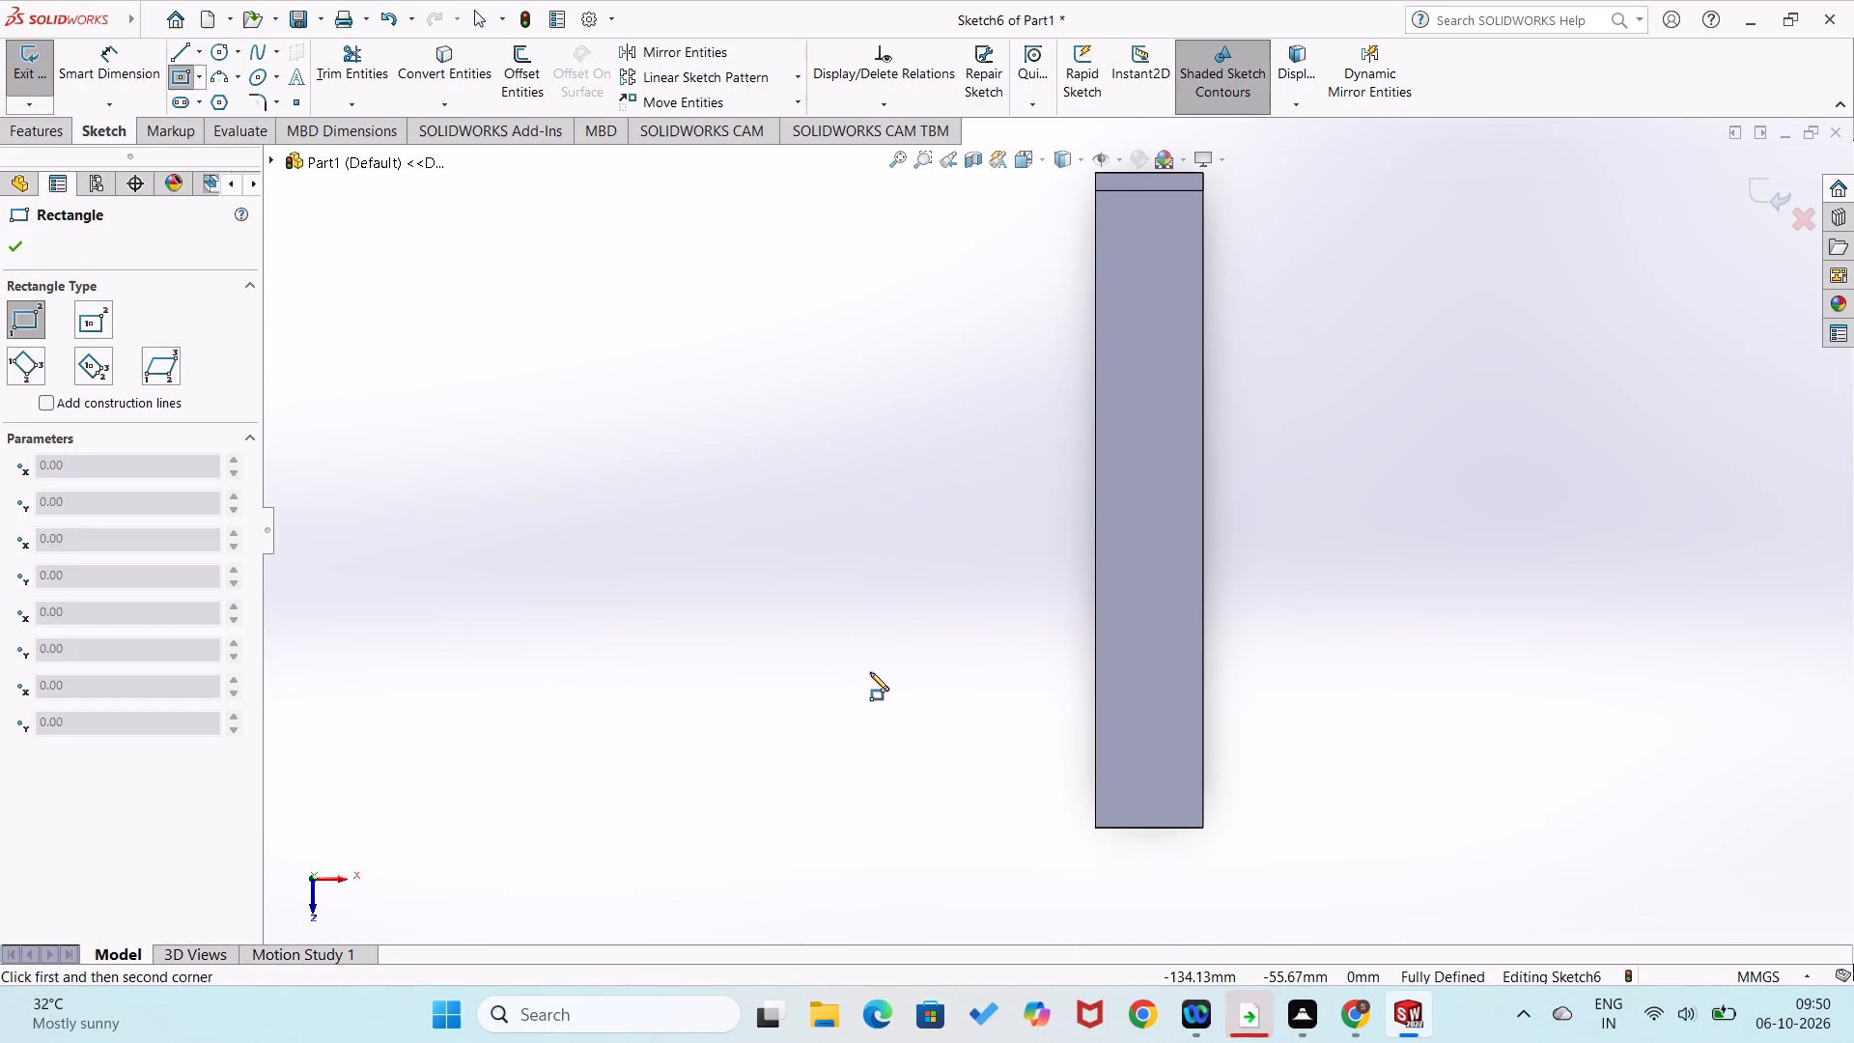
click(1108, 200)
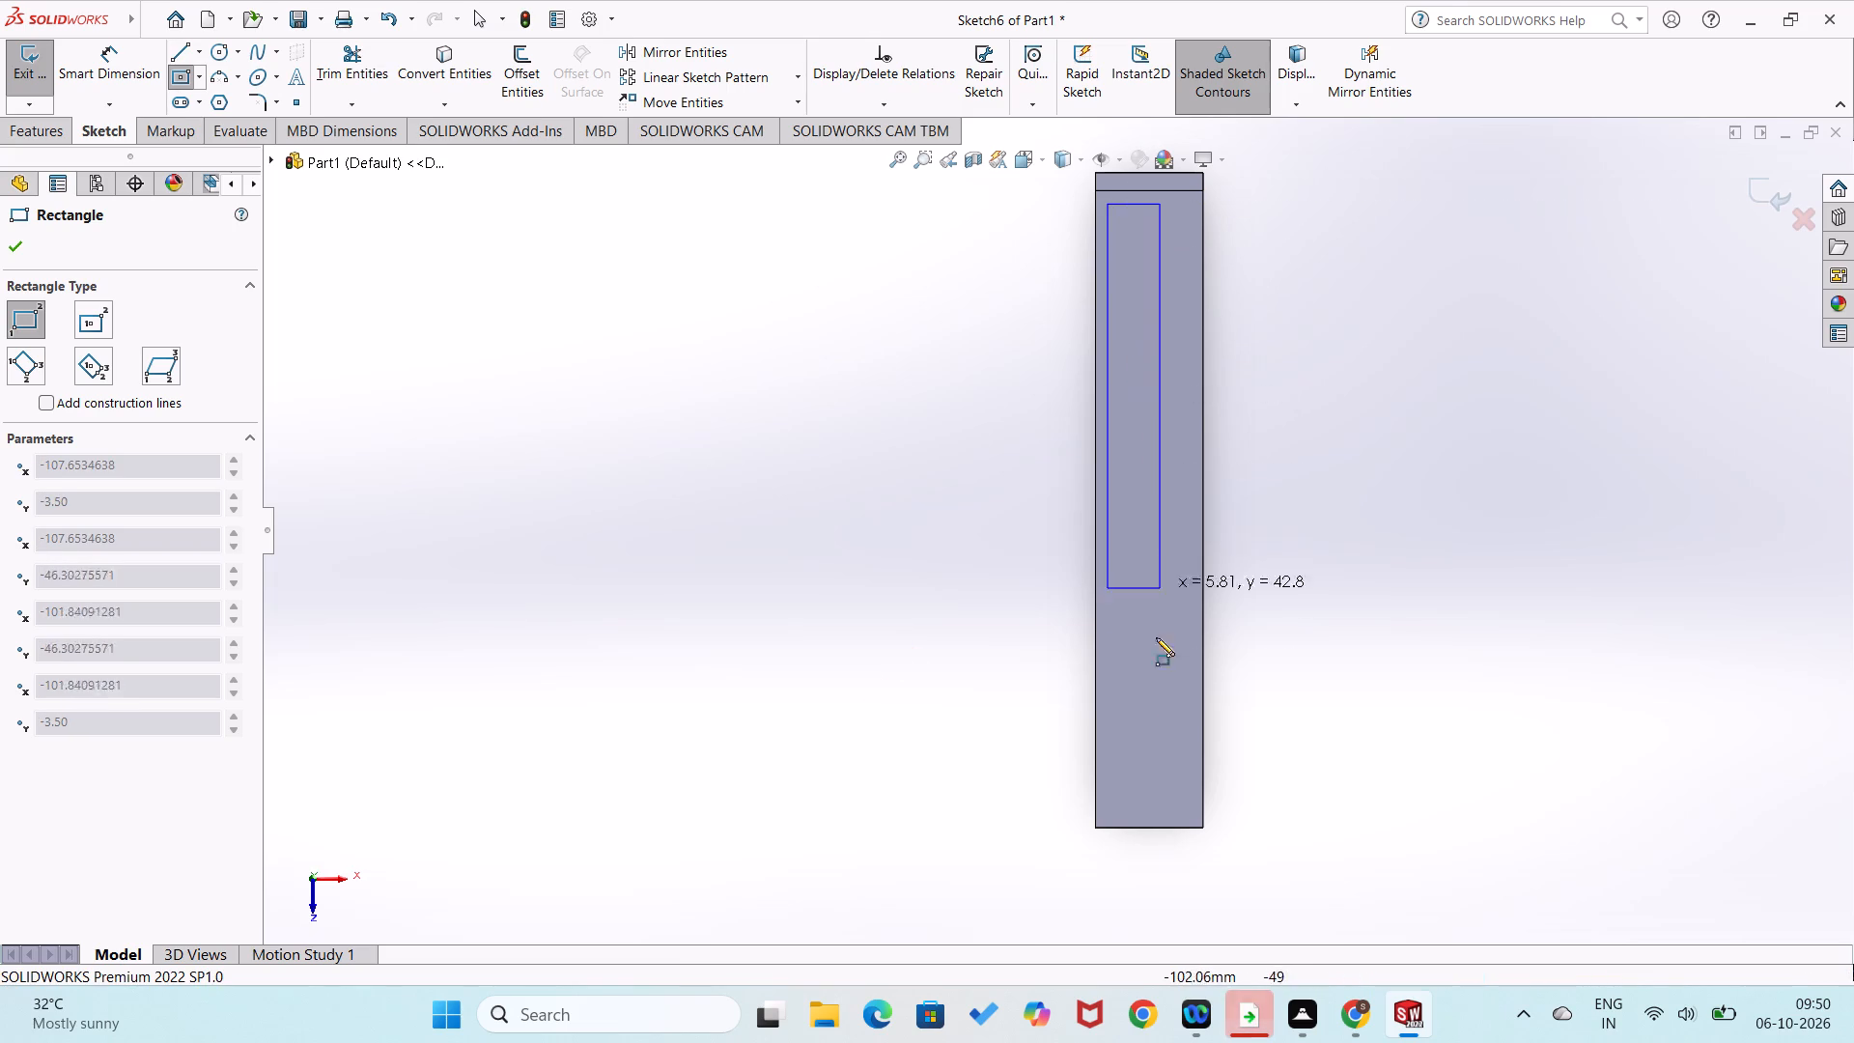
click(1142, 819)
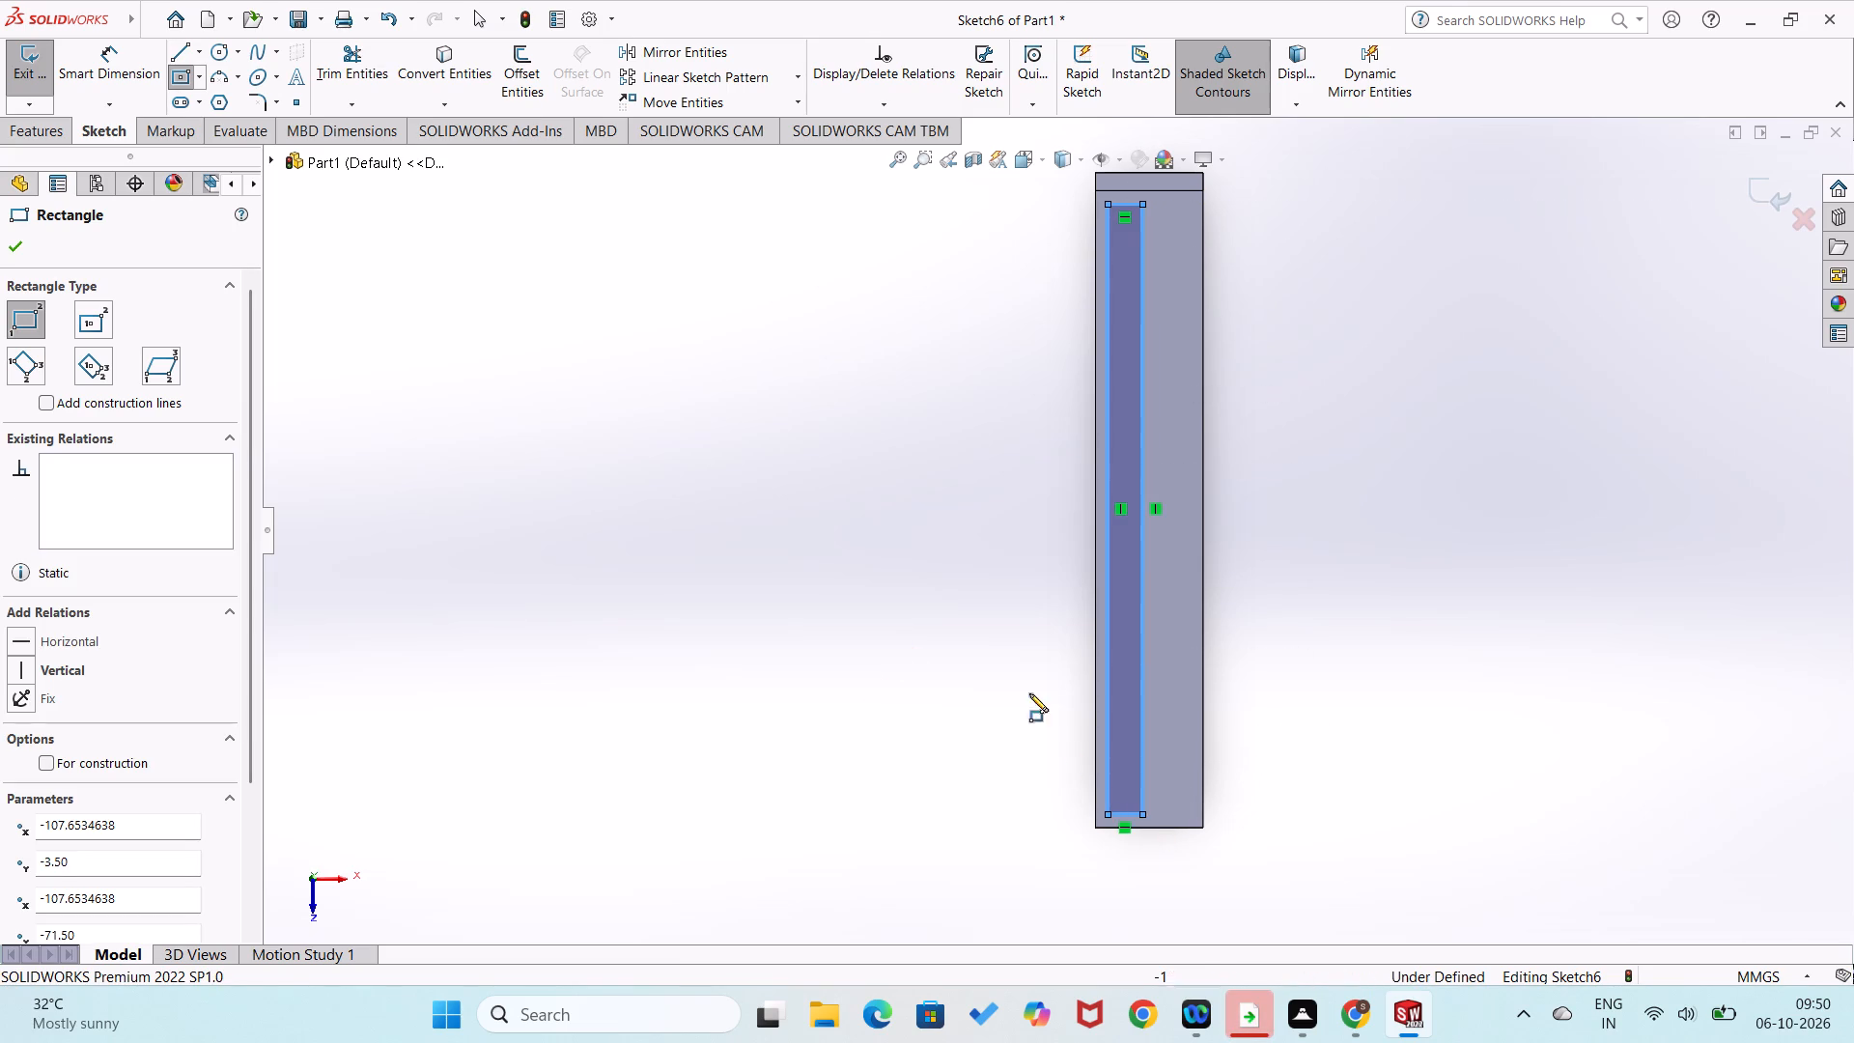
click(1160, 202)
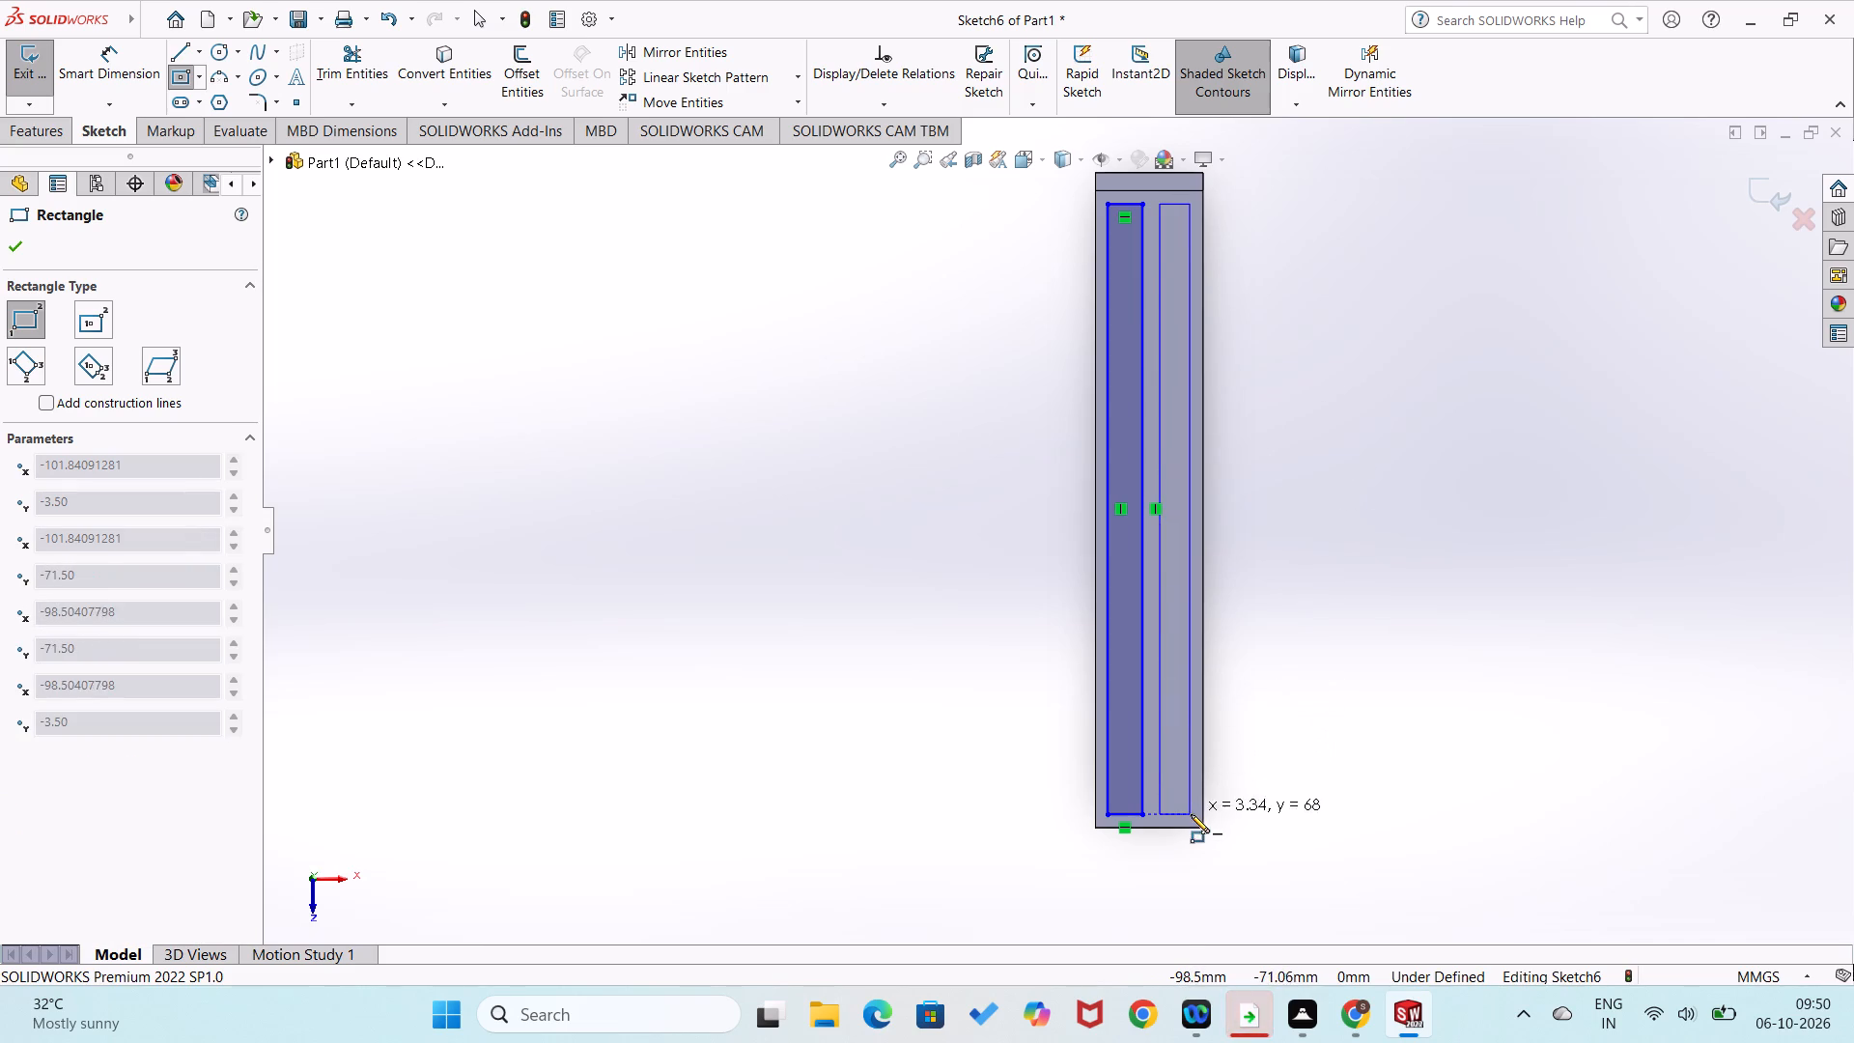
click(1190, 818)
Dimension the inner rectangle's long side 2 mm from the base plate's long edge nearest the origin.
scroll(1212, 776, down, 4)
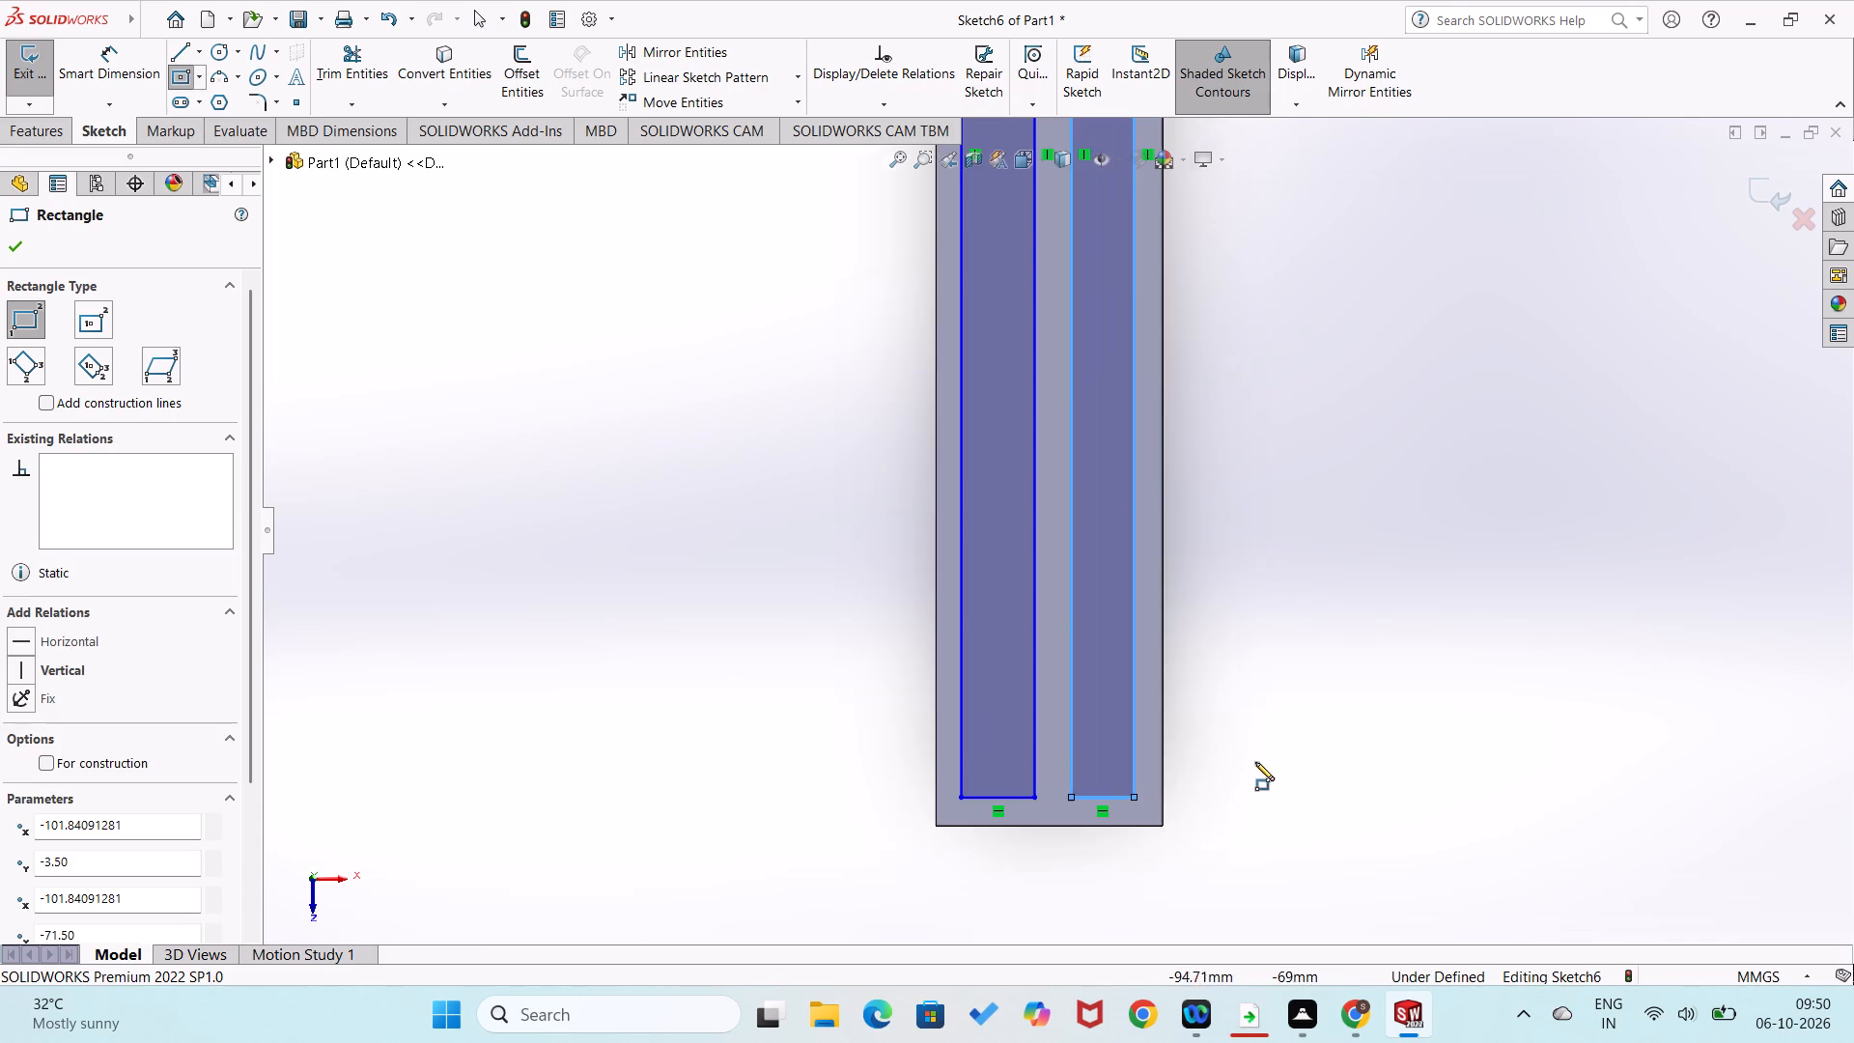
right_drag(1258, 772, 1225, 630)
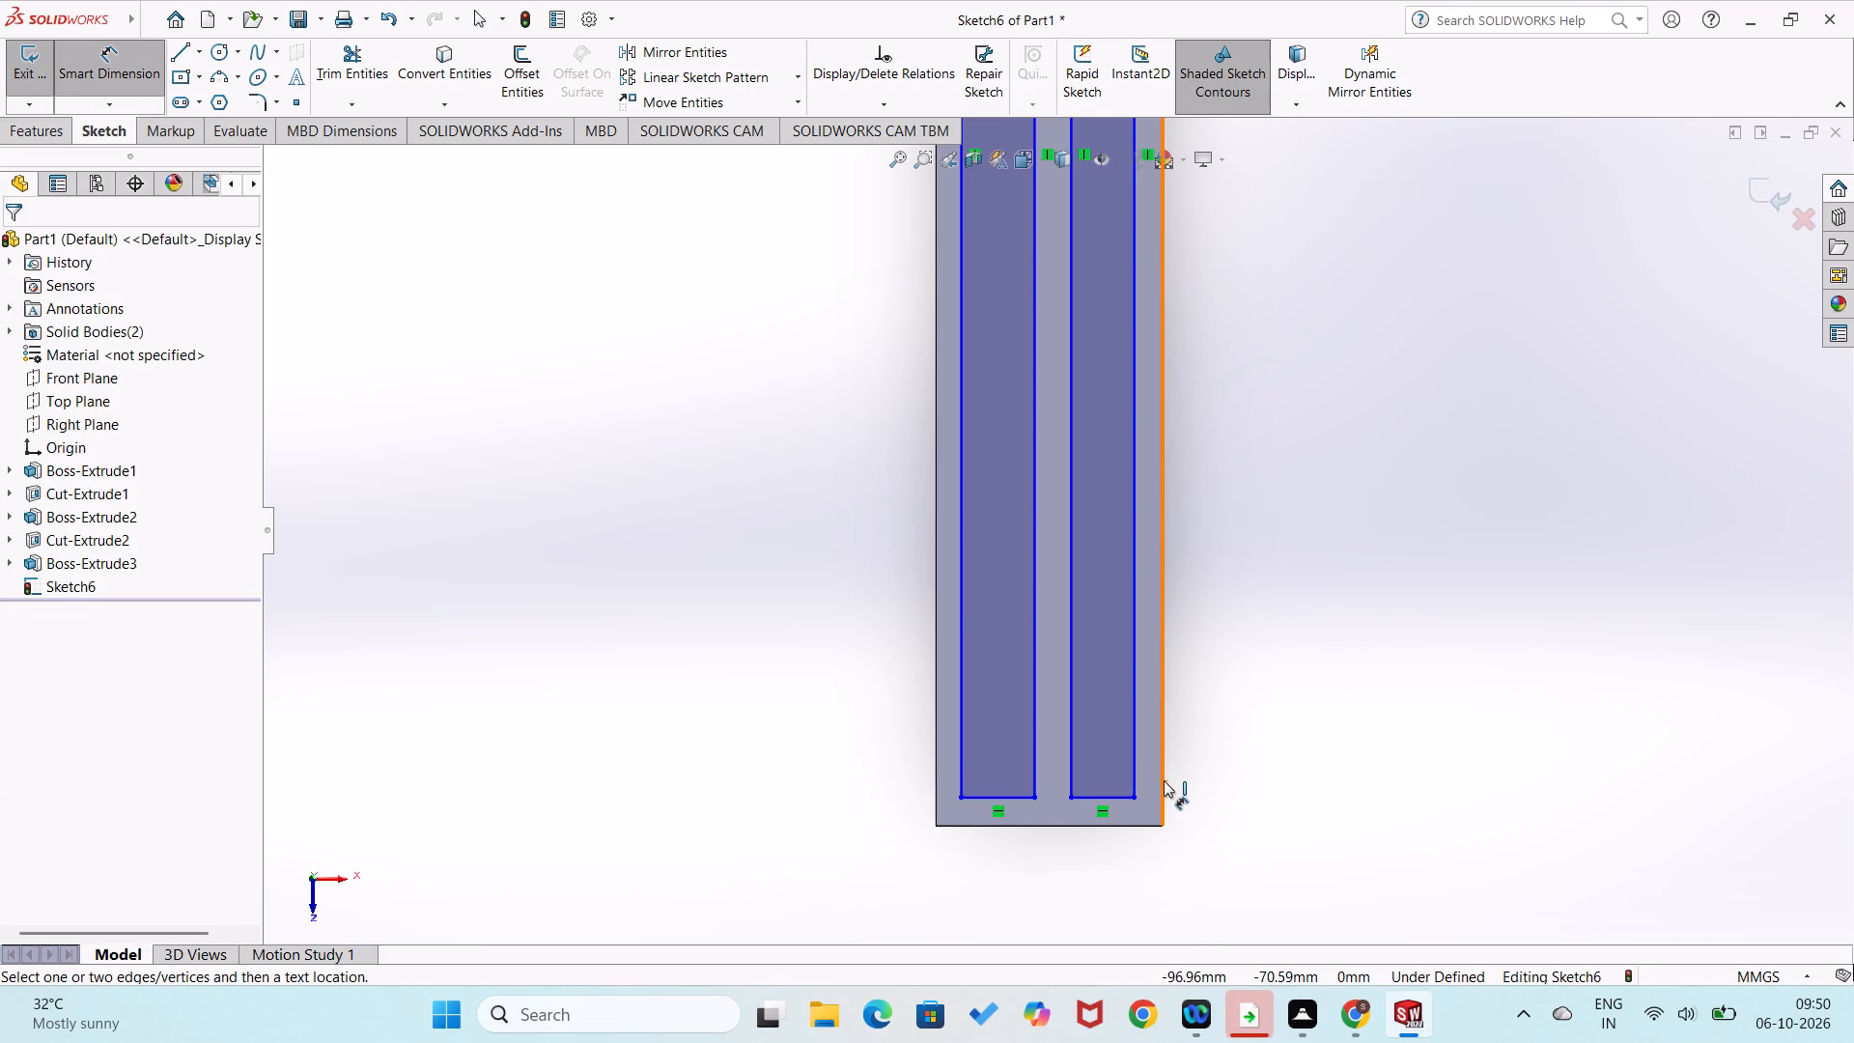
click(1164, 780)
click(1129, 755)
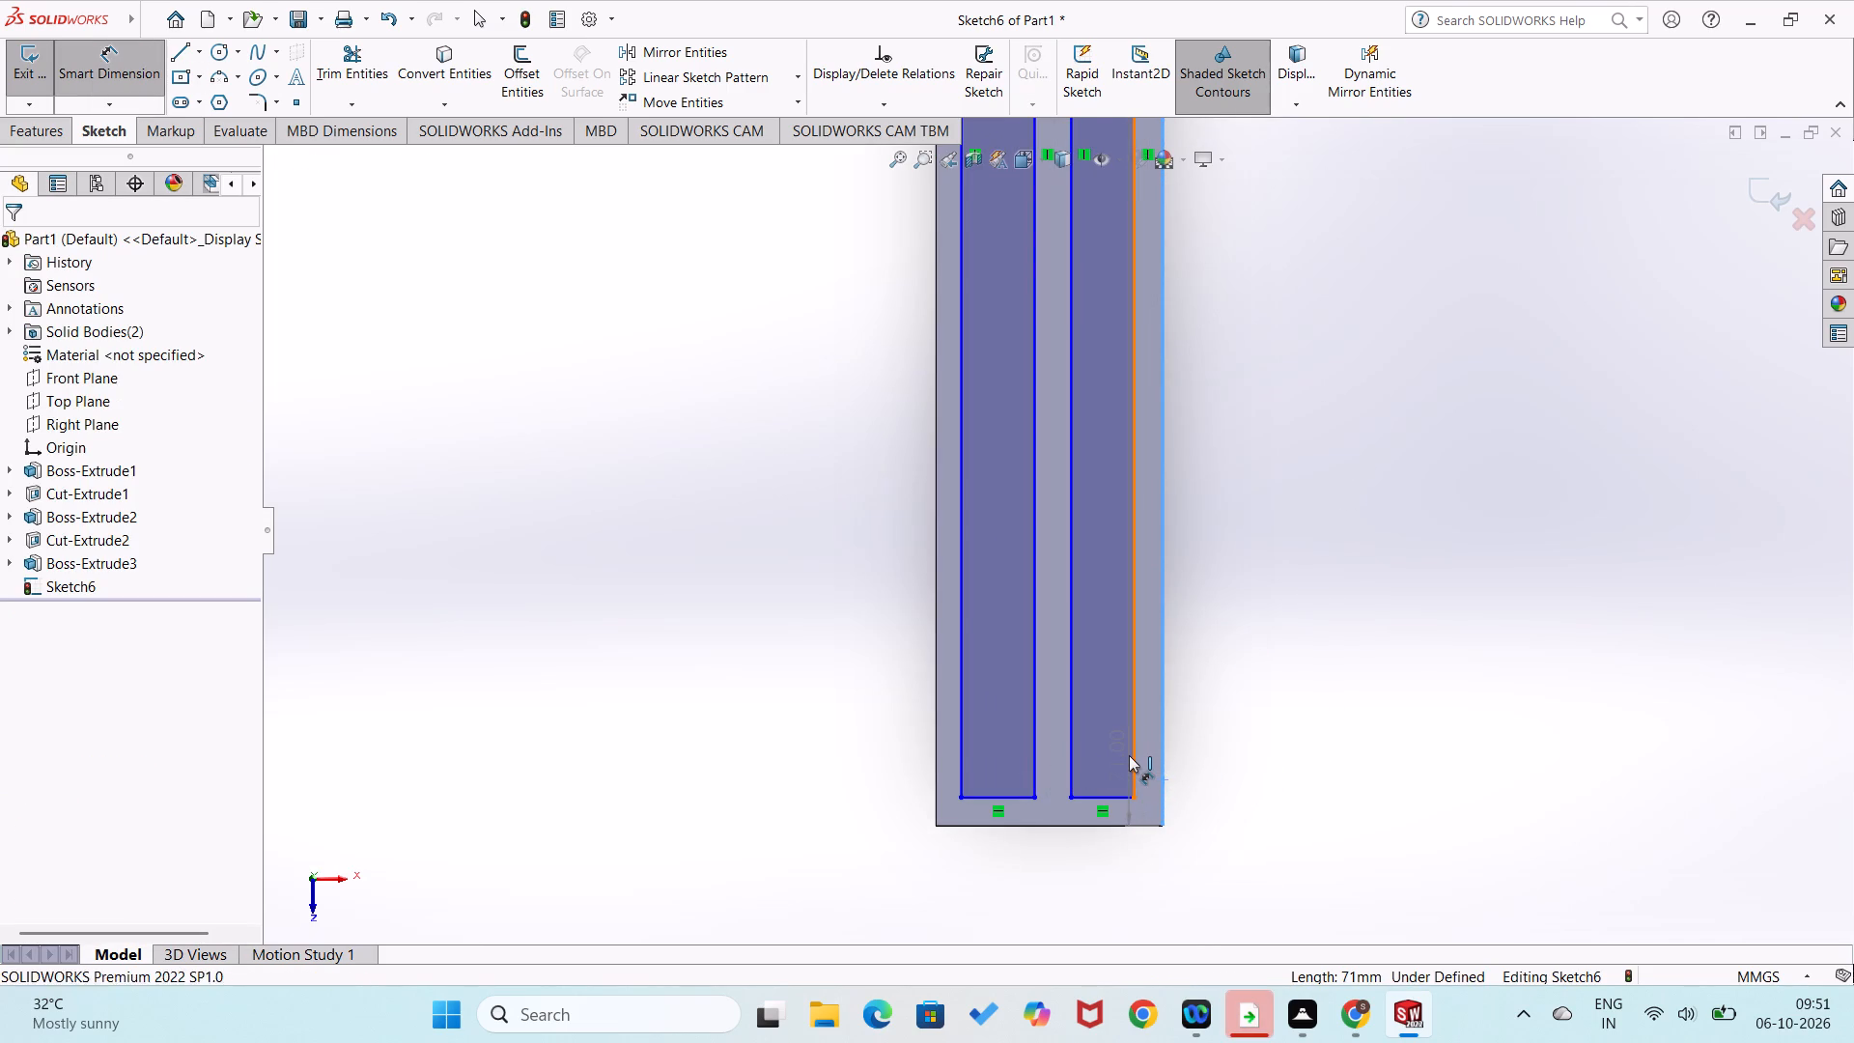
click(1194, 786)
key(2)
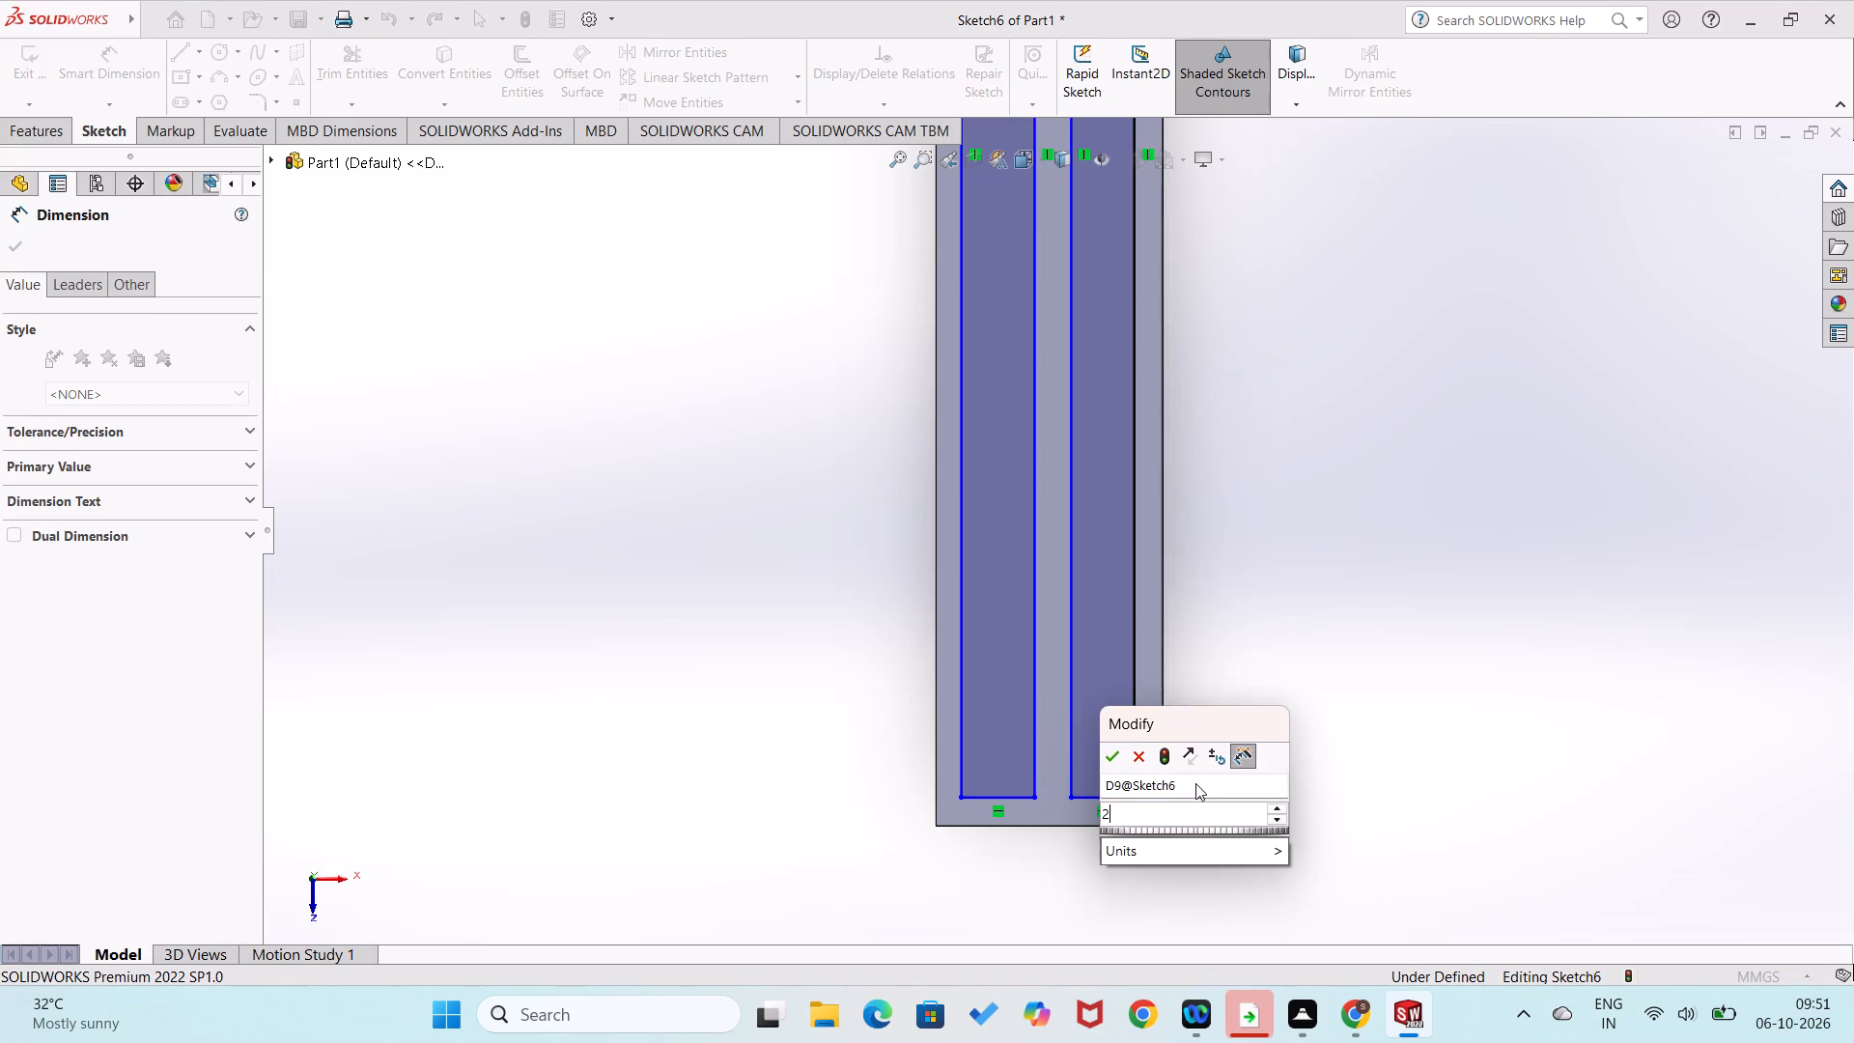
key(Return)
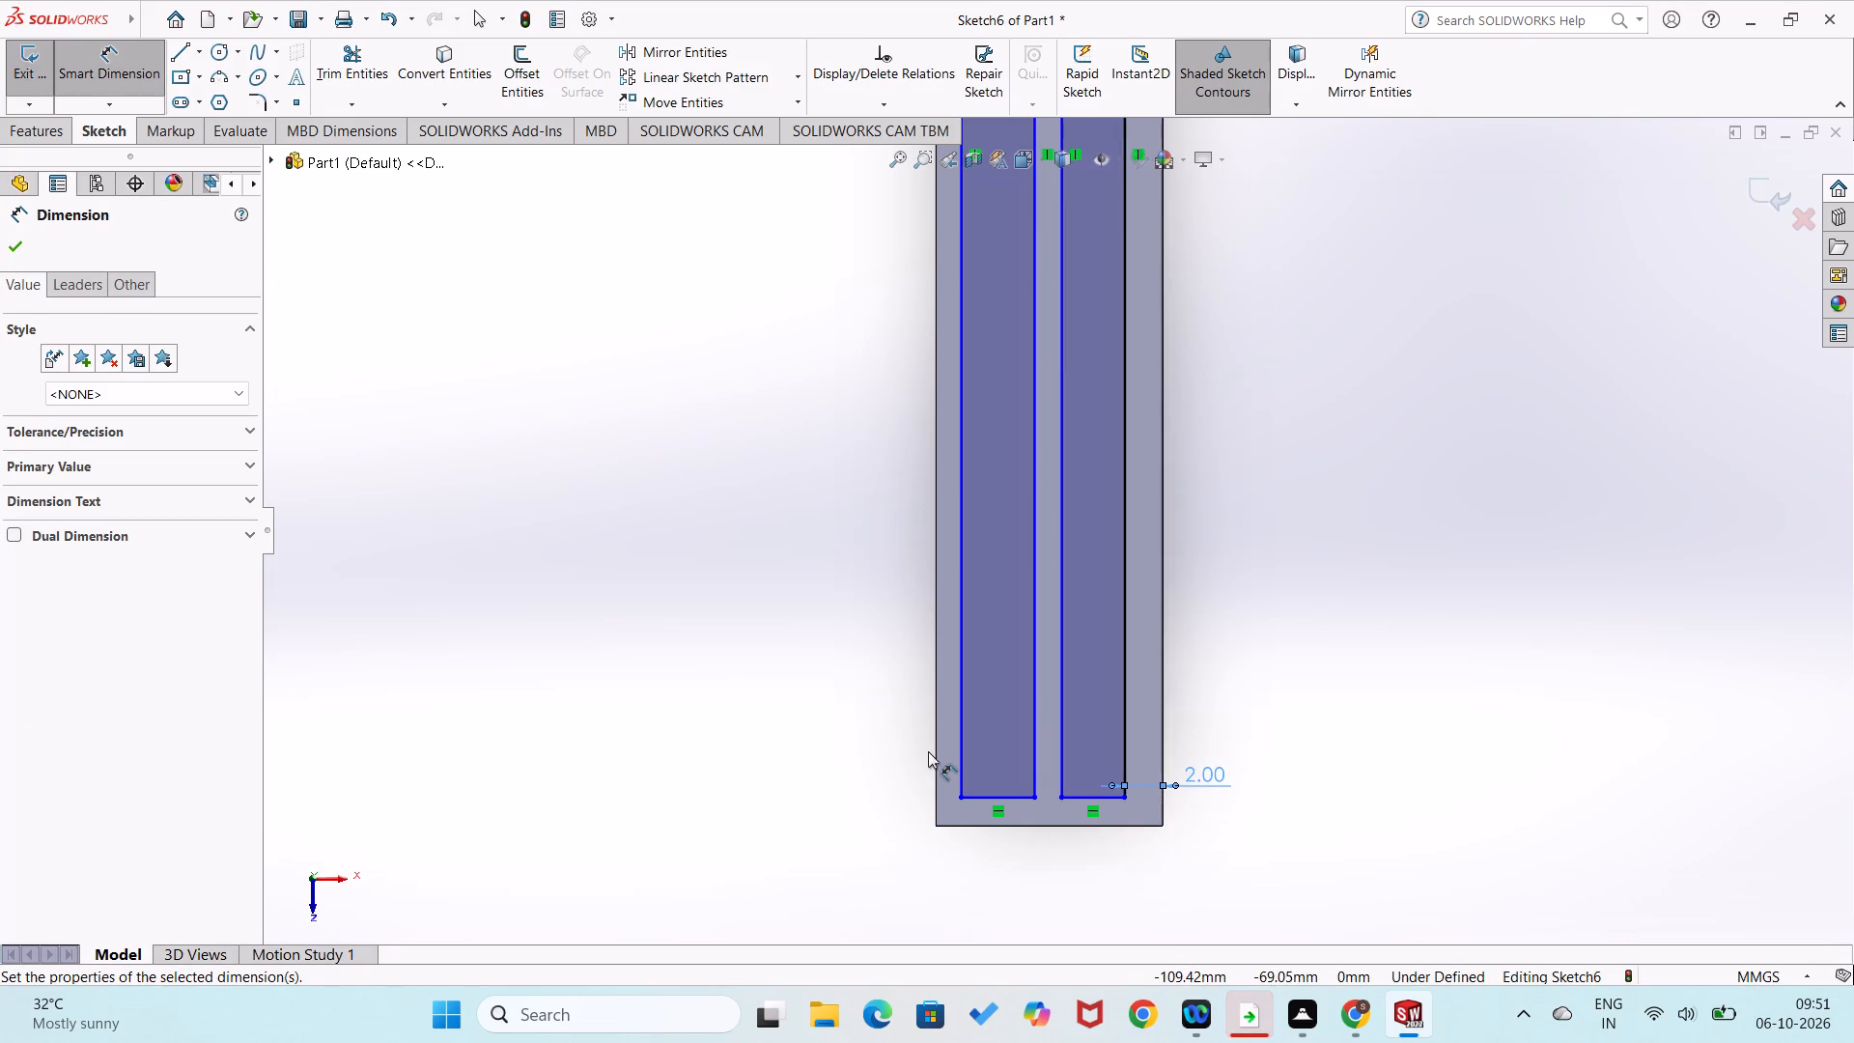
Dimension the outer rectangle's long side 2 mm from the base plate's long edge farthest from the origin.
click(938, 741)
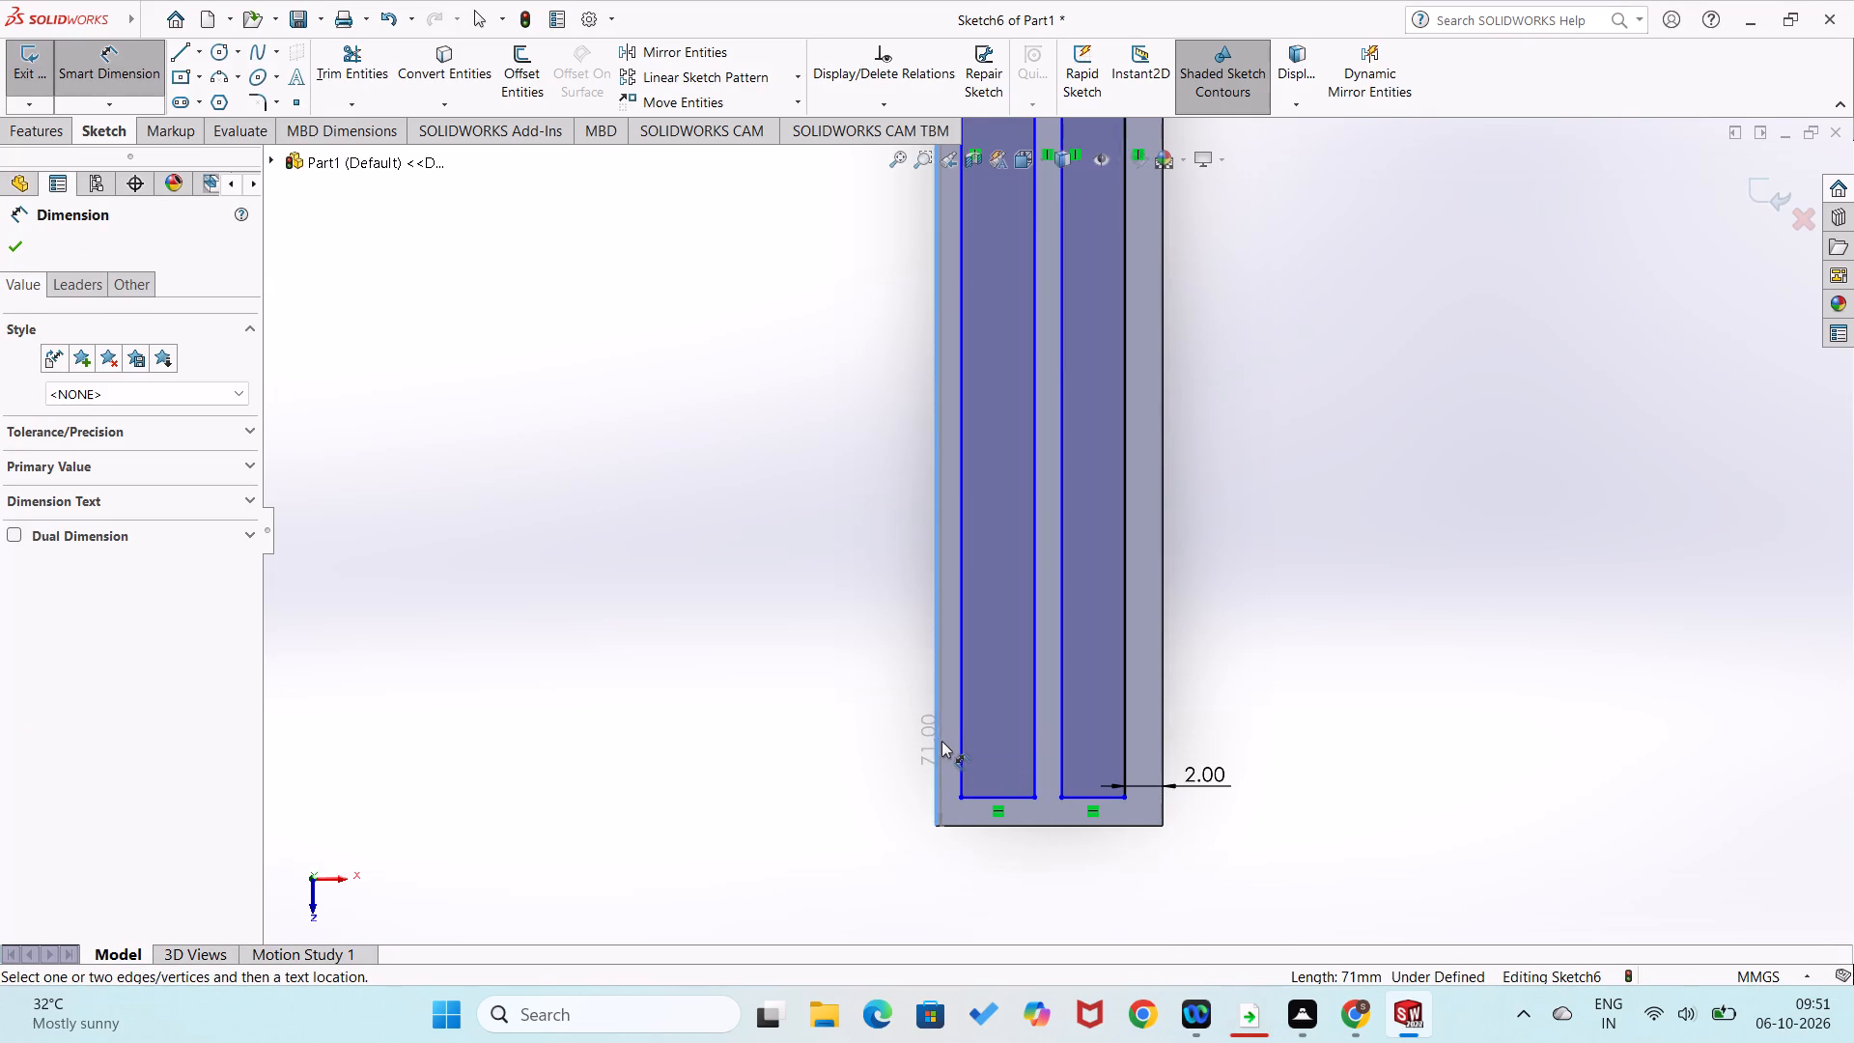
click(956, 747)
click(912, 747)
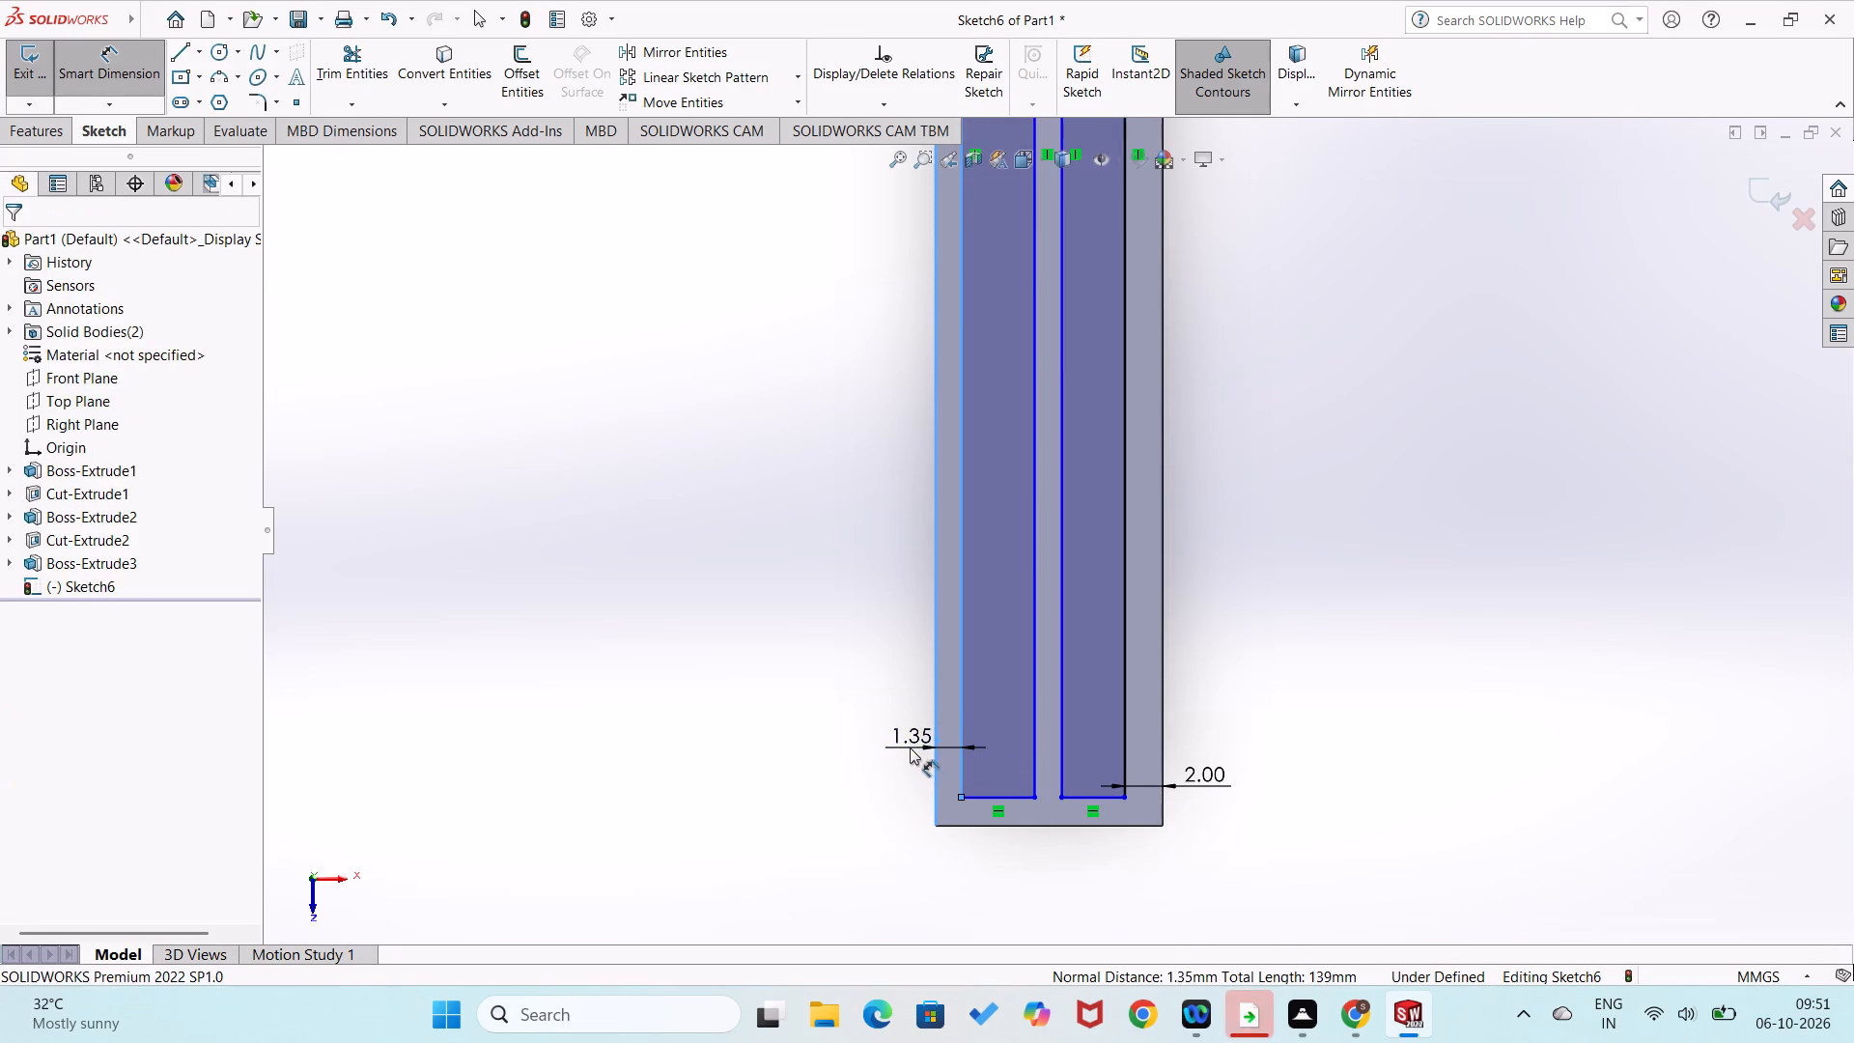
key(1)
key(BackSpace)
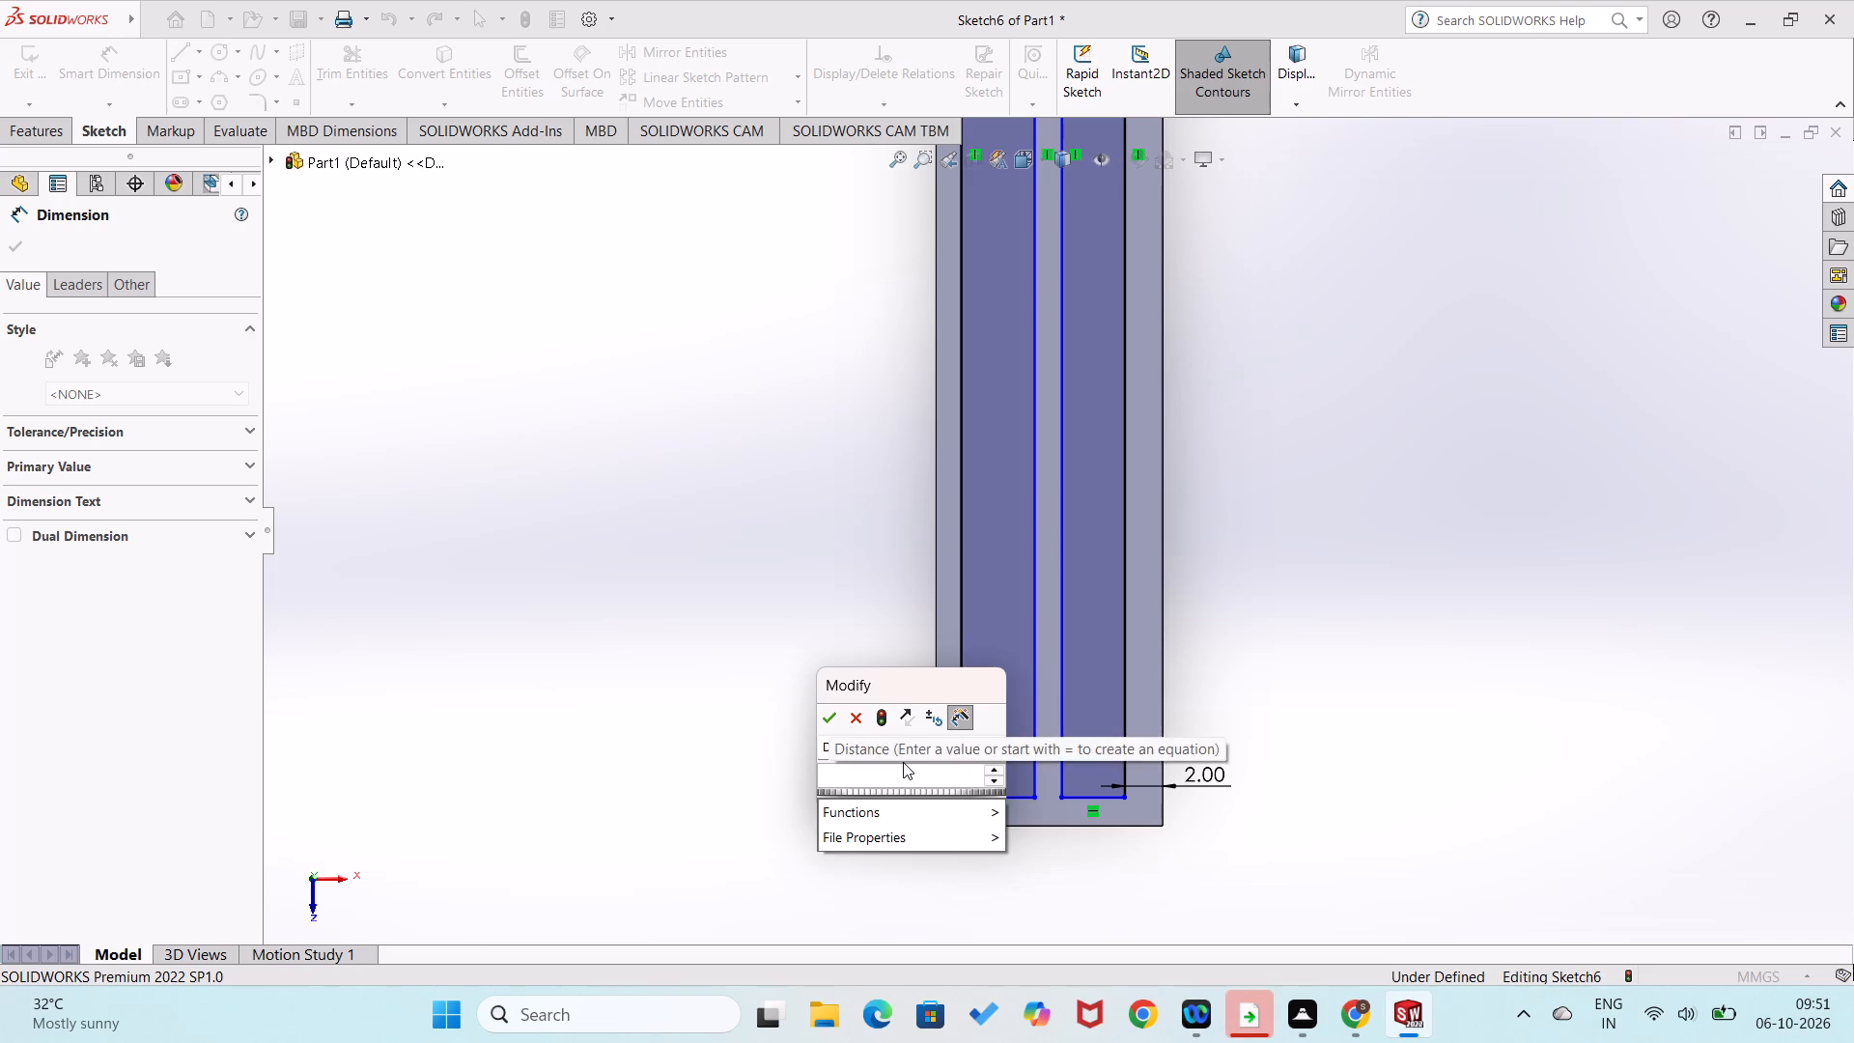
key(2)
key(Return)
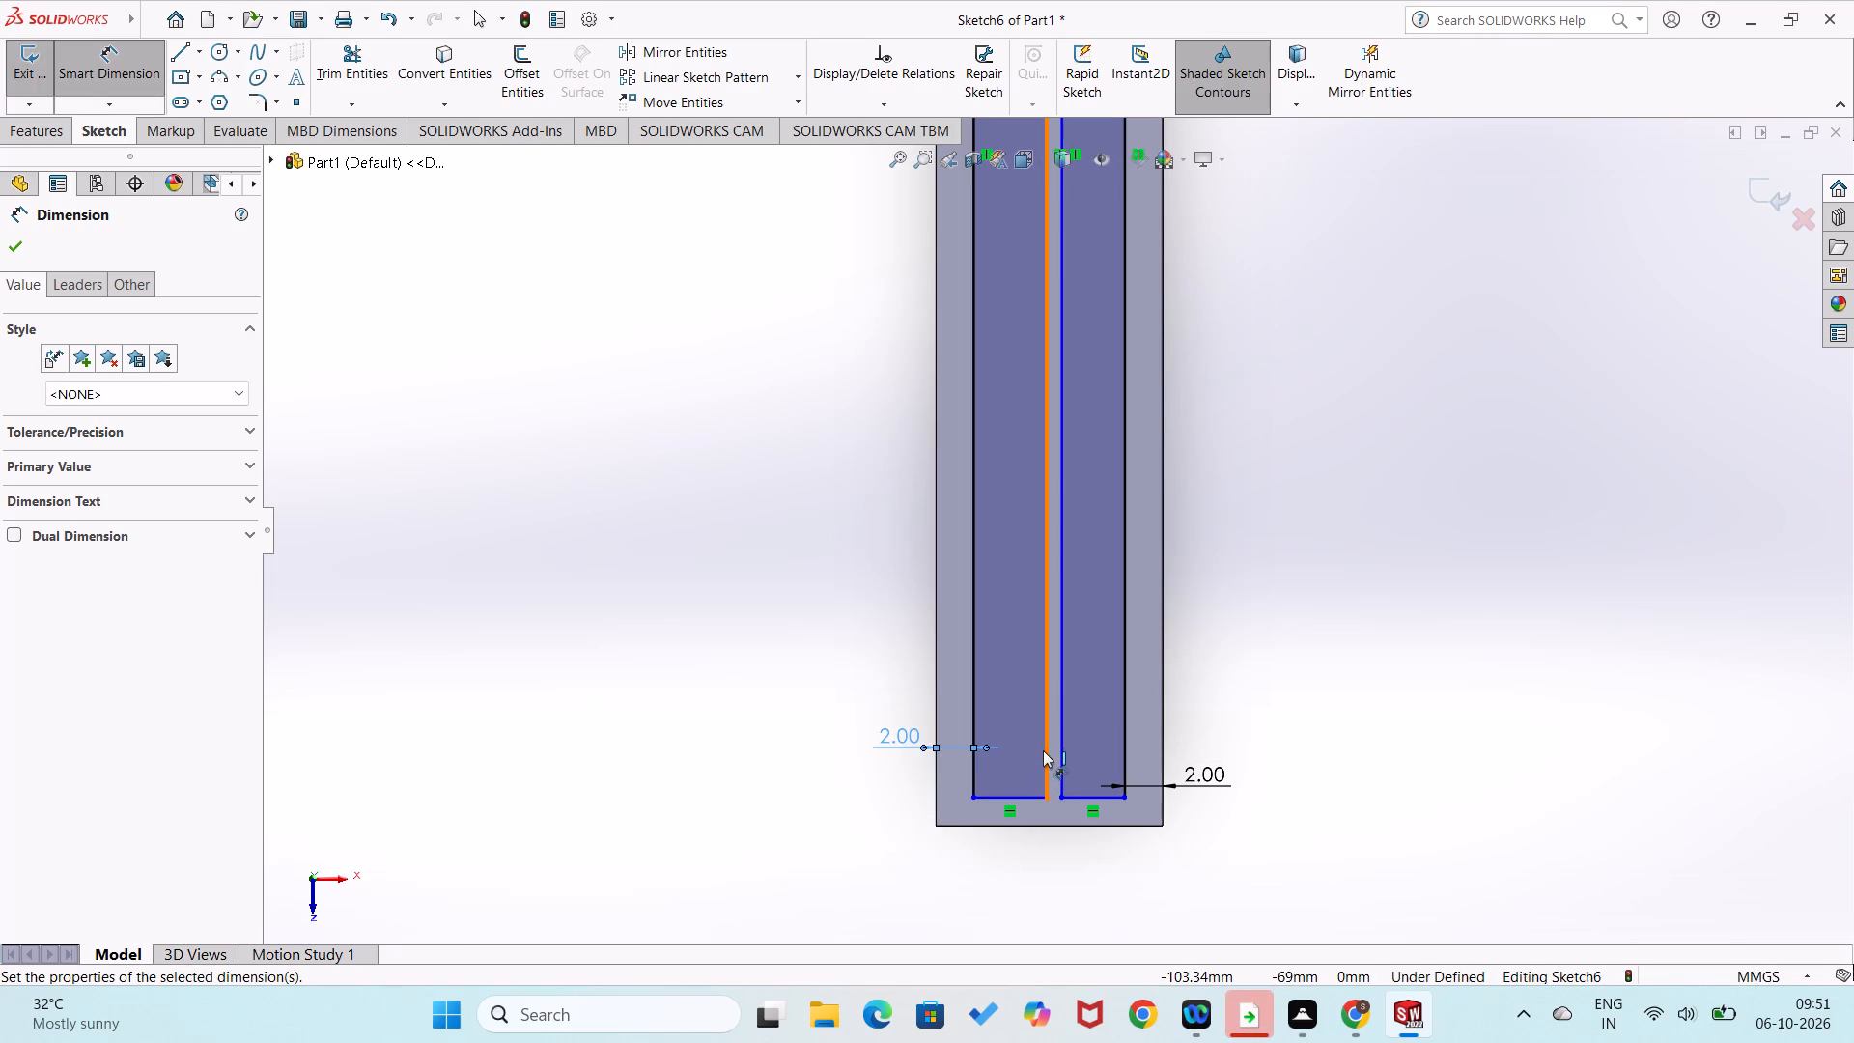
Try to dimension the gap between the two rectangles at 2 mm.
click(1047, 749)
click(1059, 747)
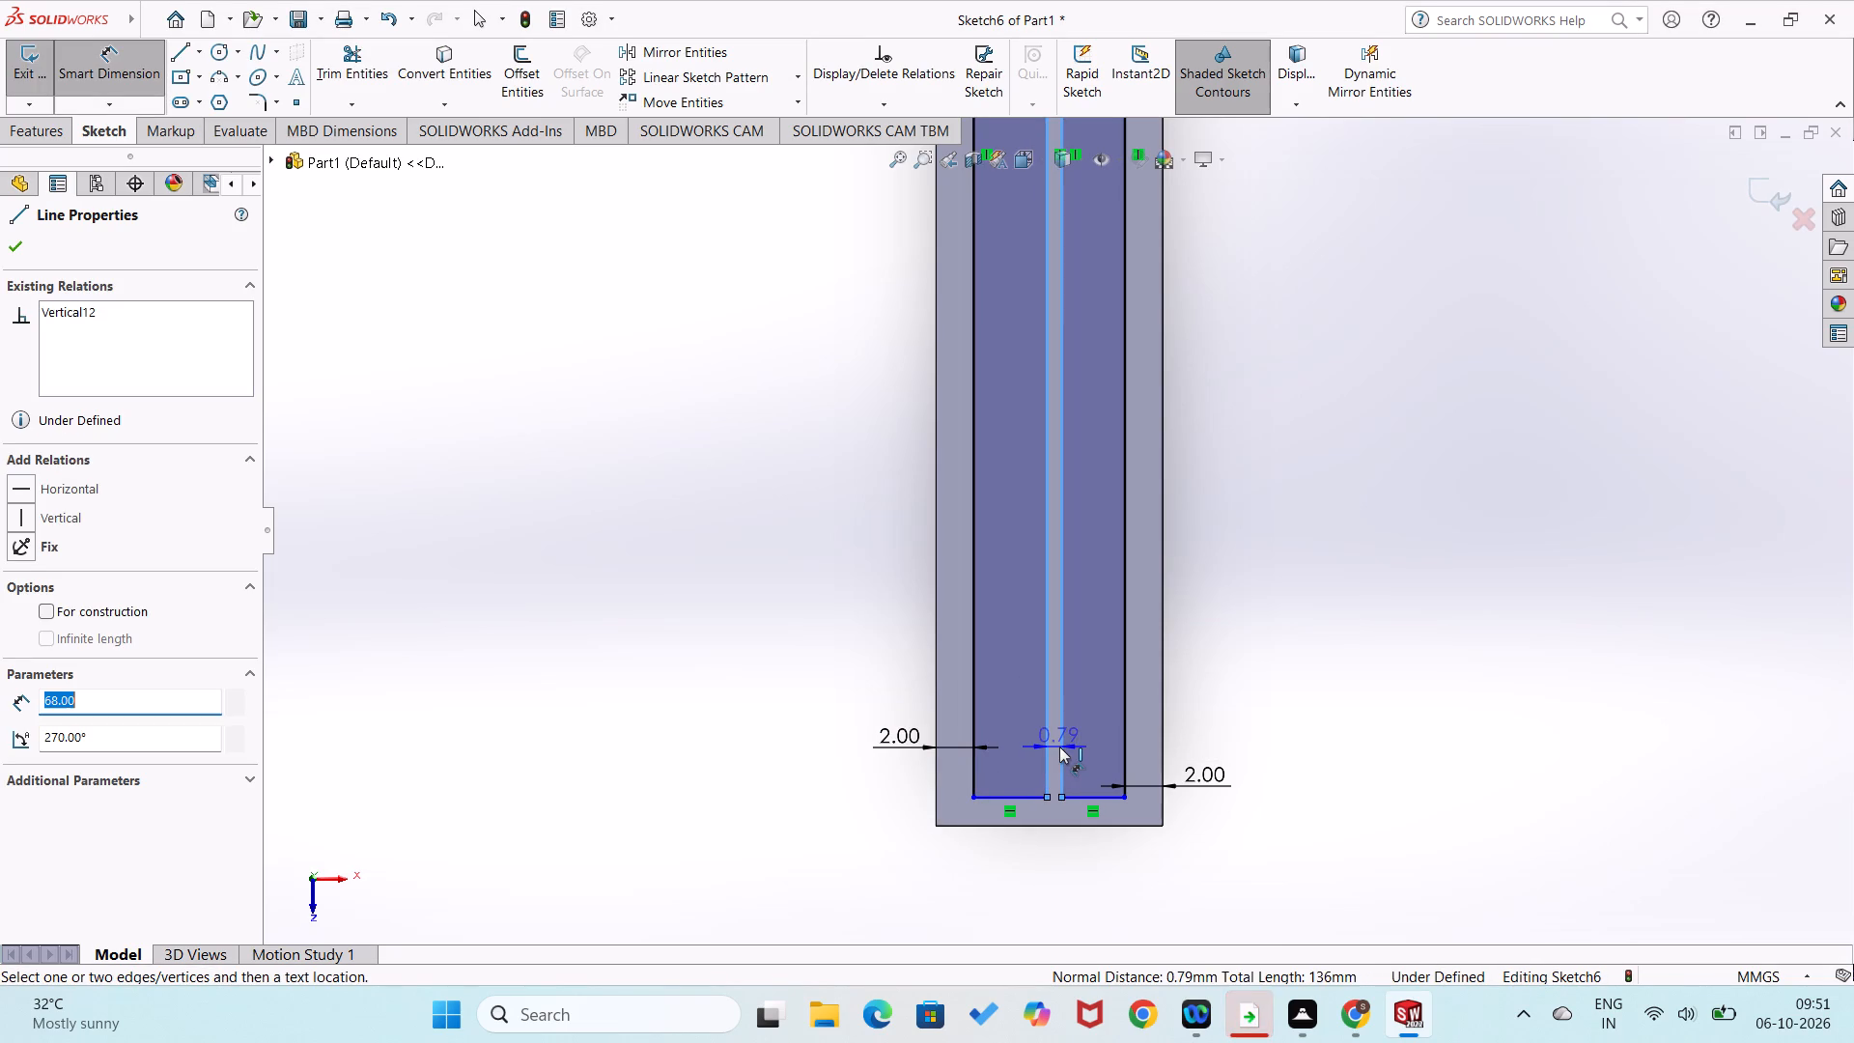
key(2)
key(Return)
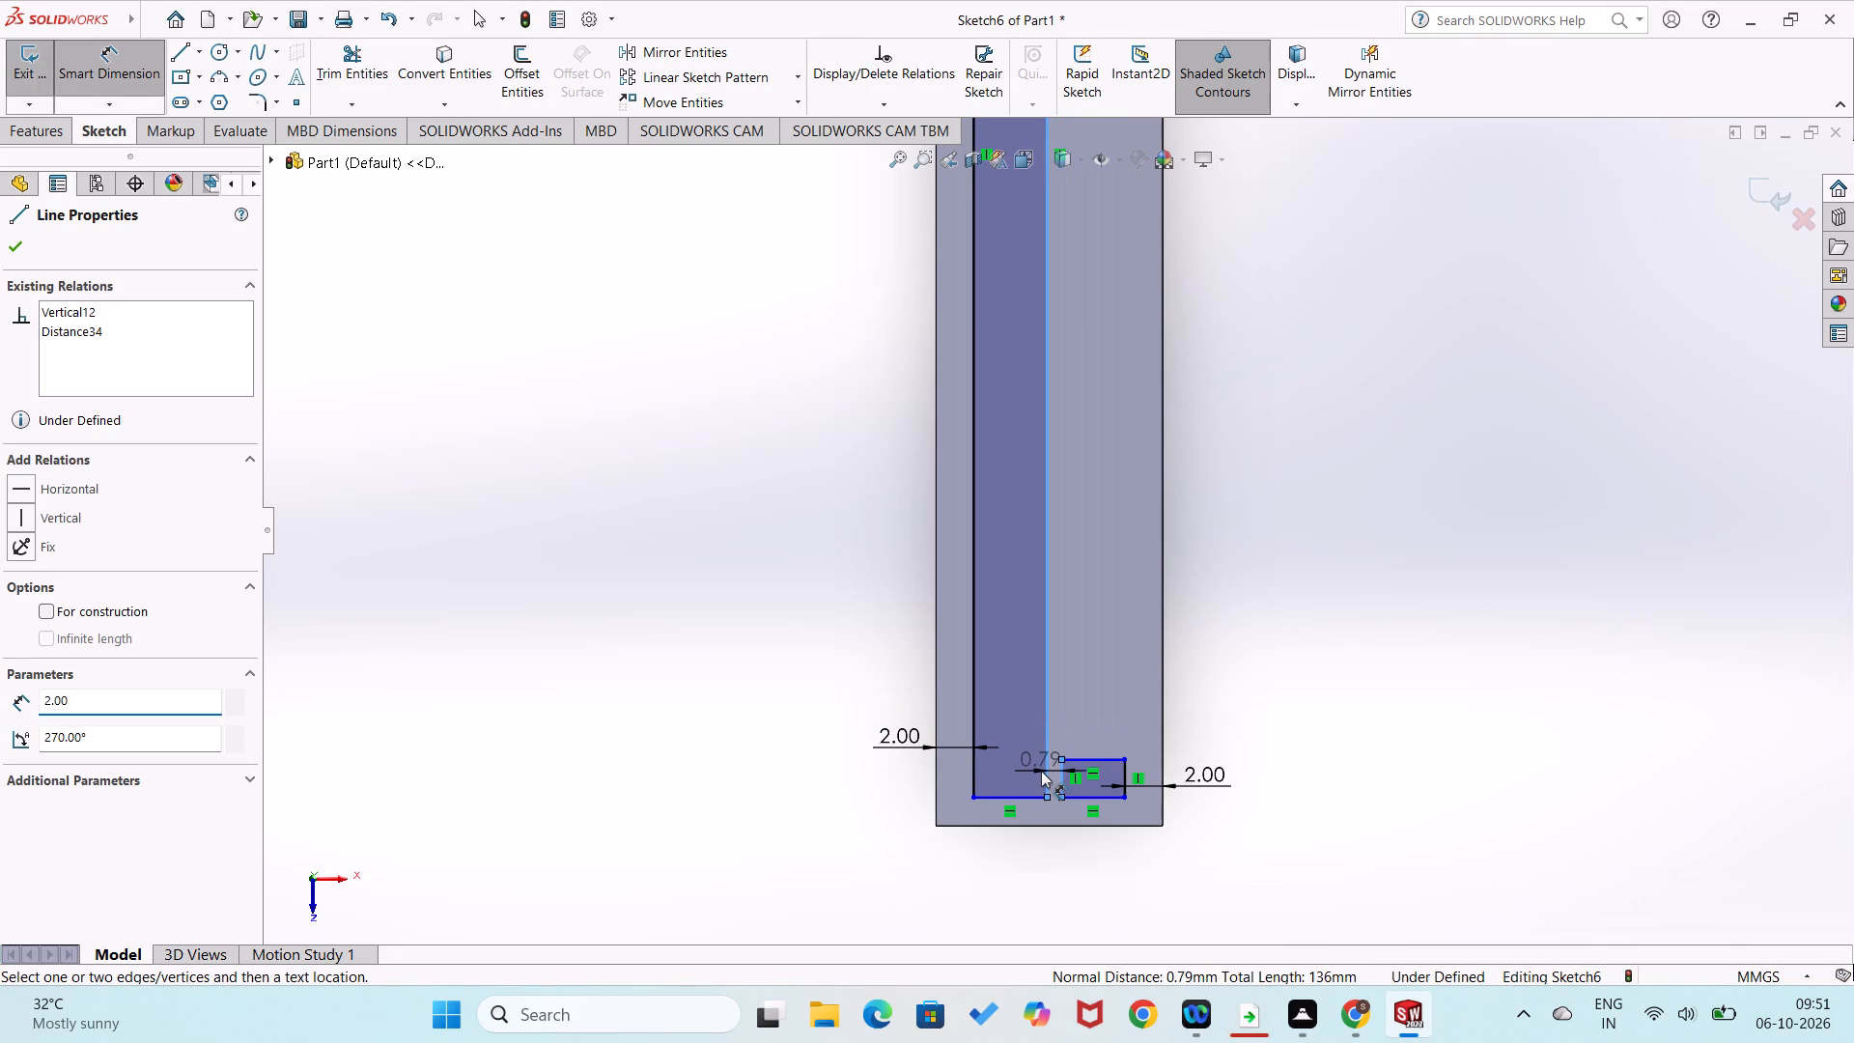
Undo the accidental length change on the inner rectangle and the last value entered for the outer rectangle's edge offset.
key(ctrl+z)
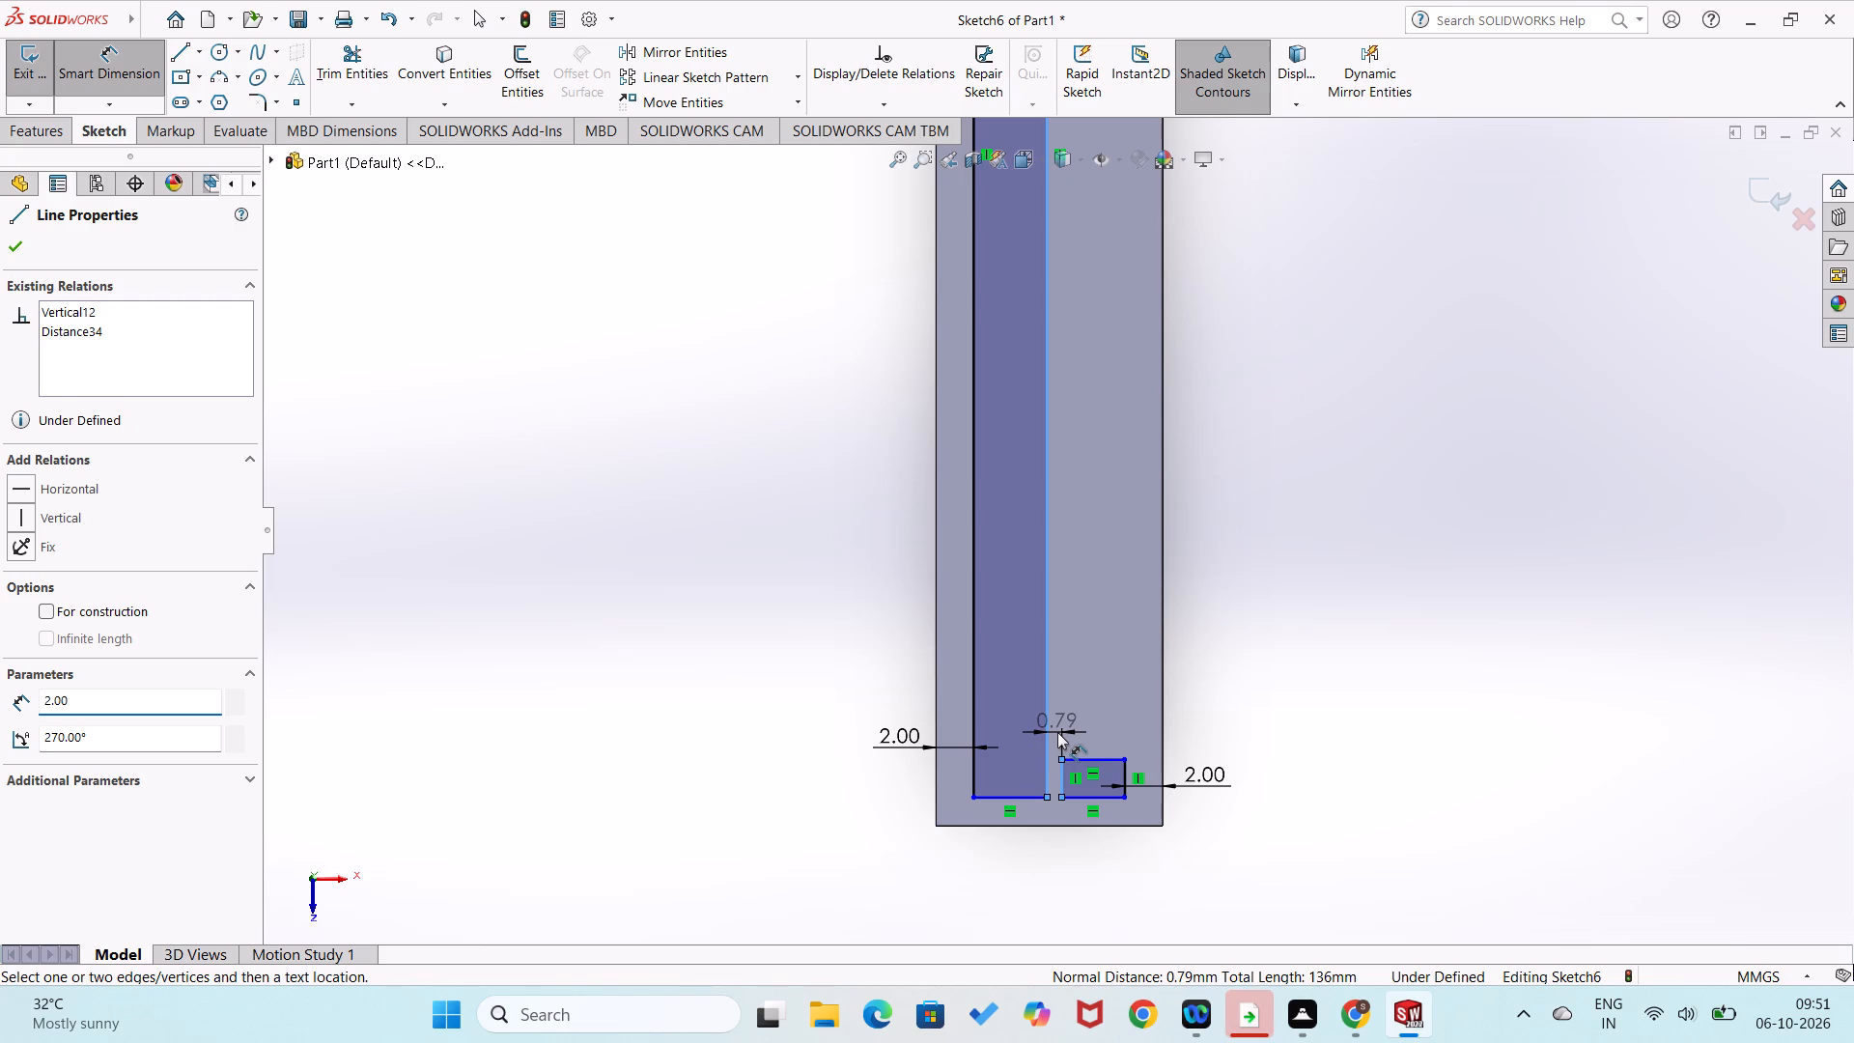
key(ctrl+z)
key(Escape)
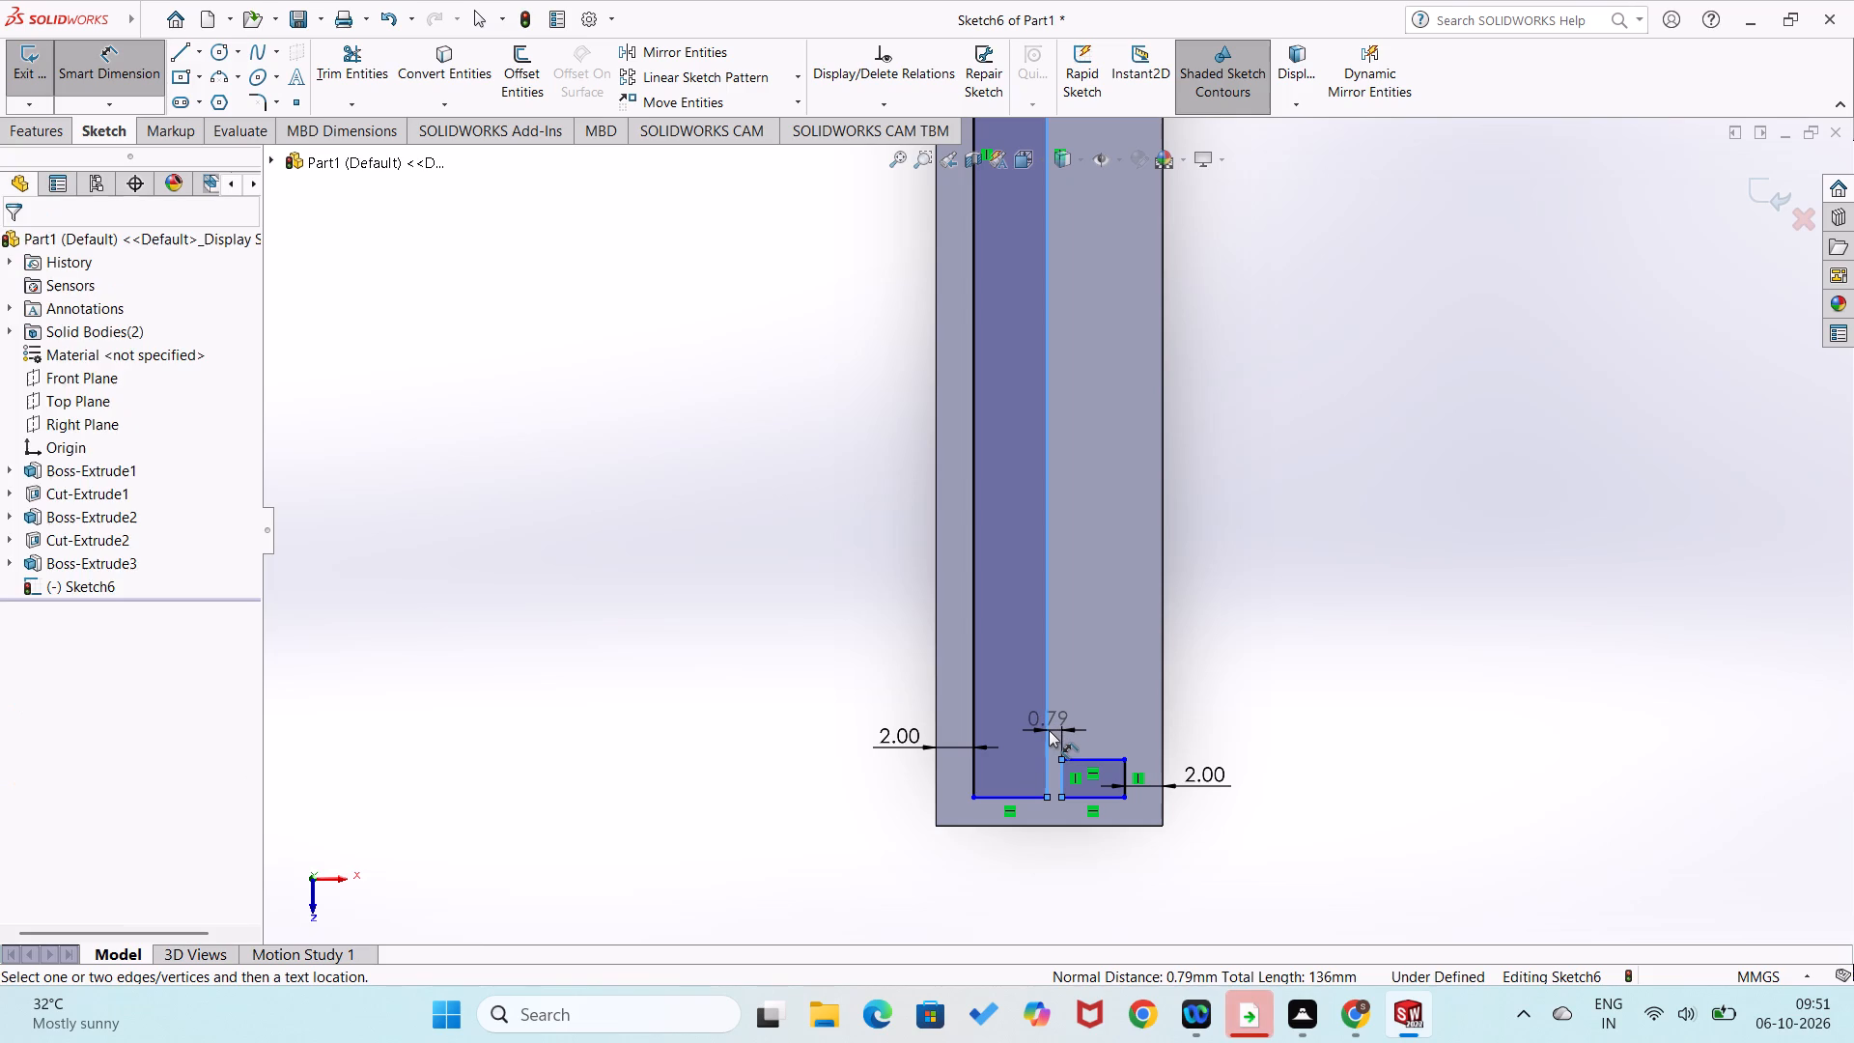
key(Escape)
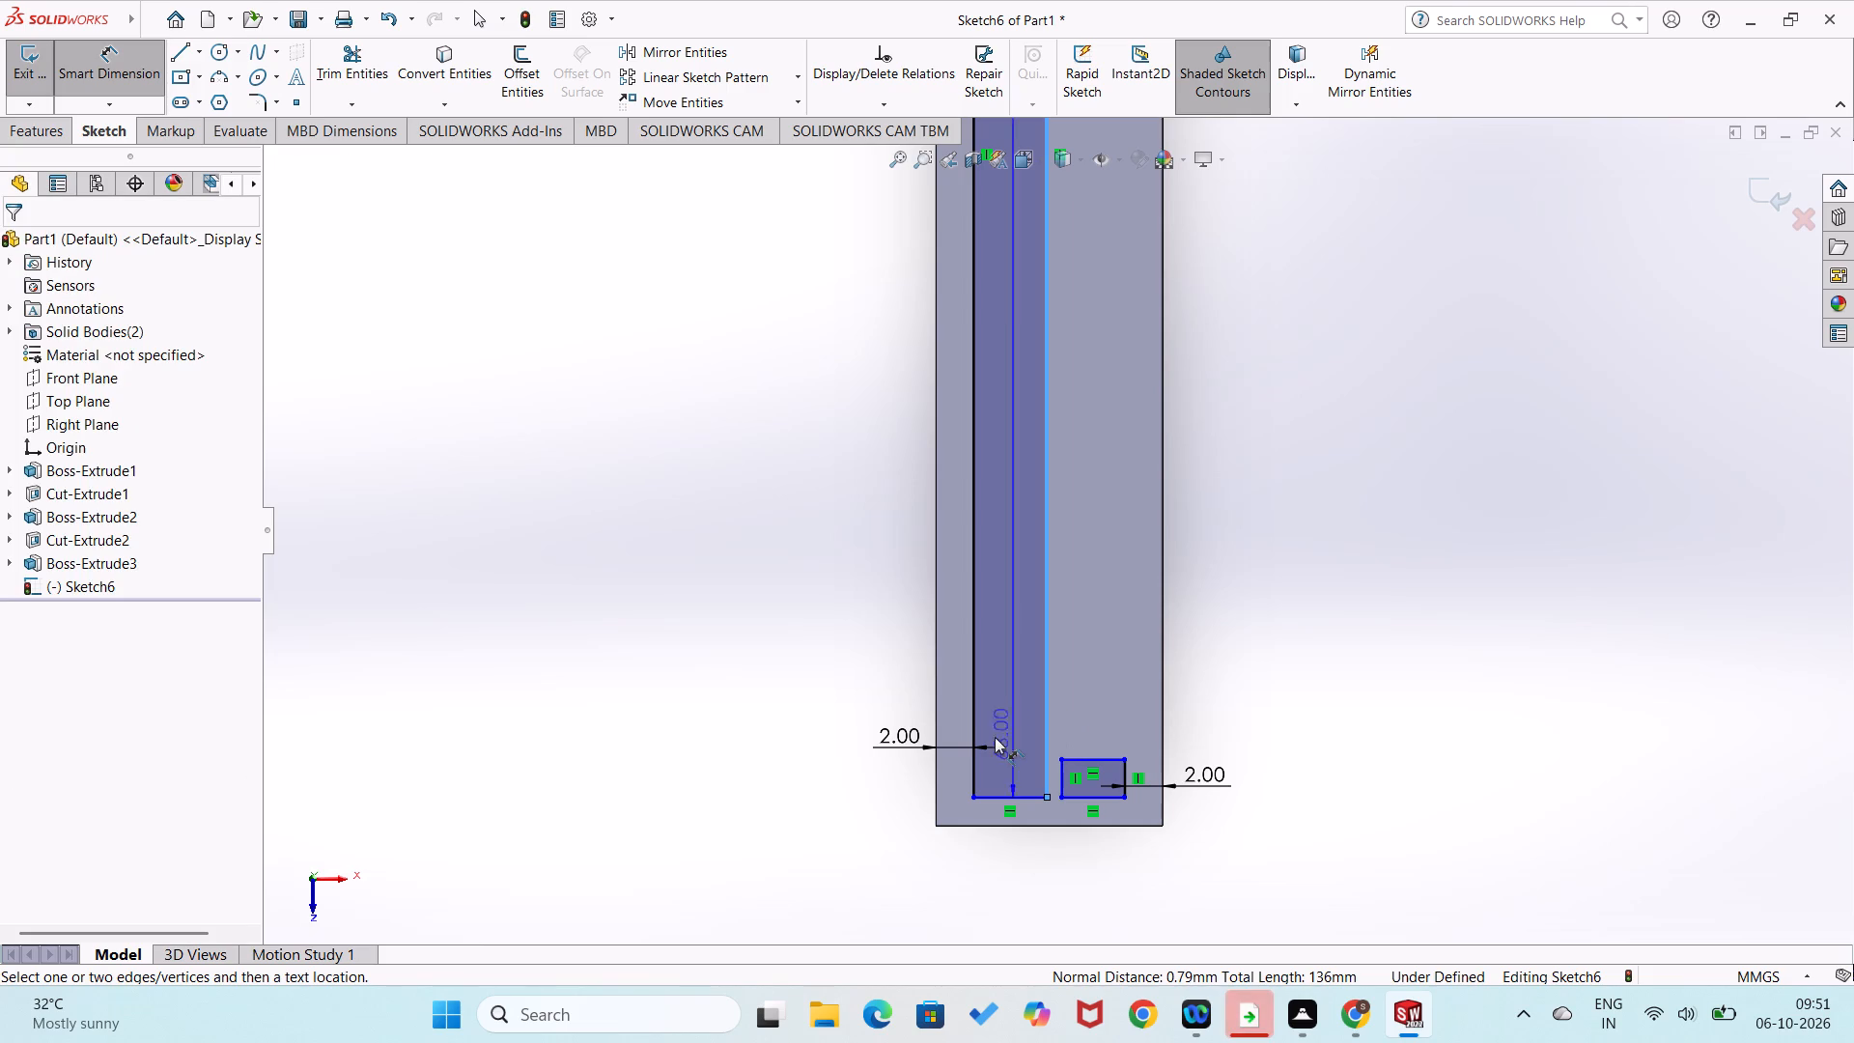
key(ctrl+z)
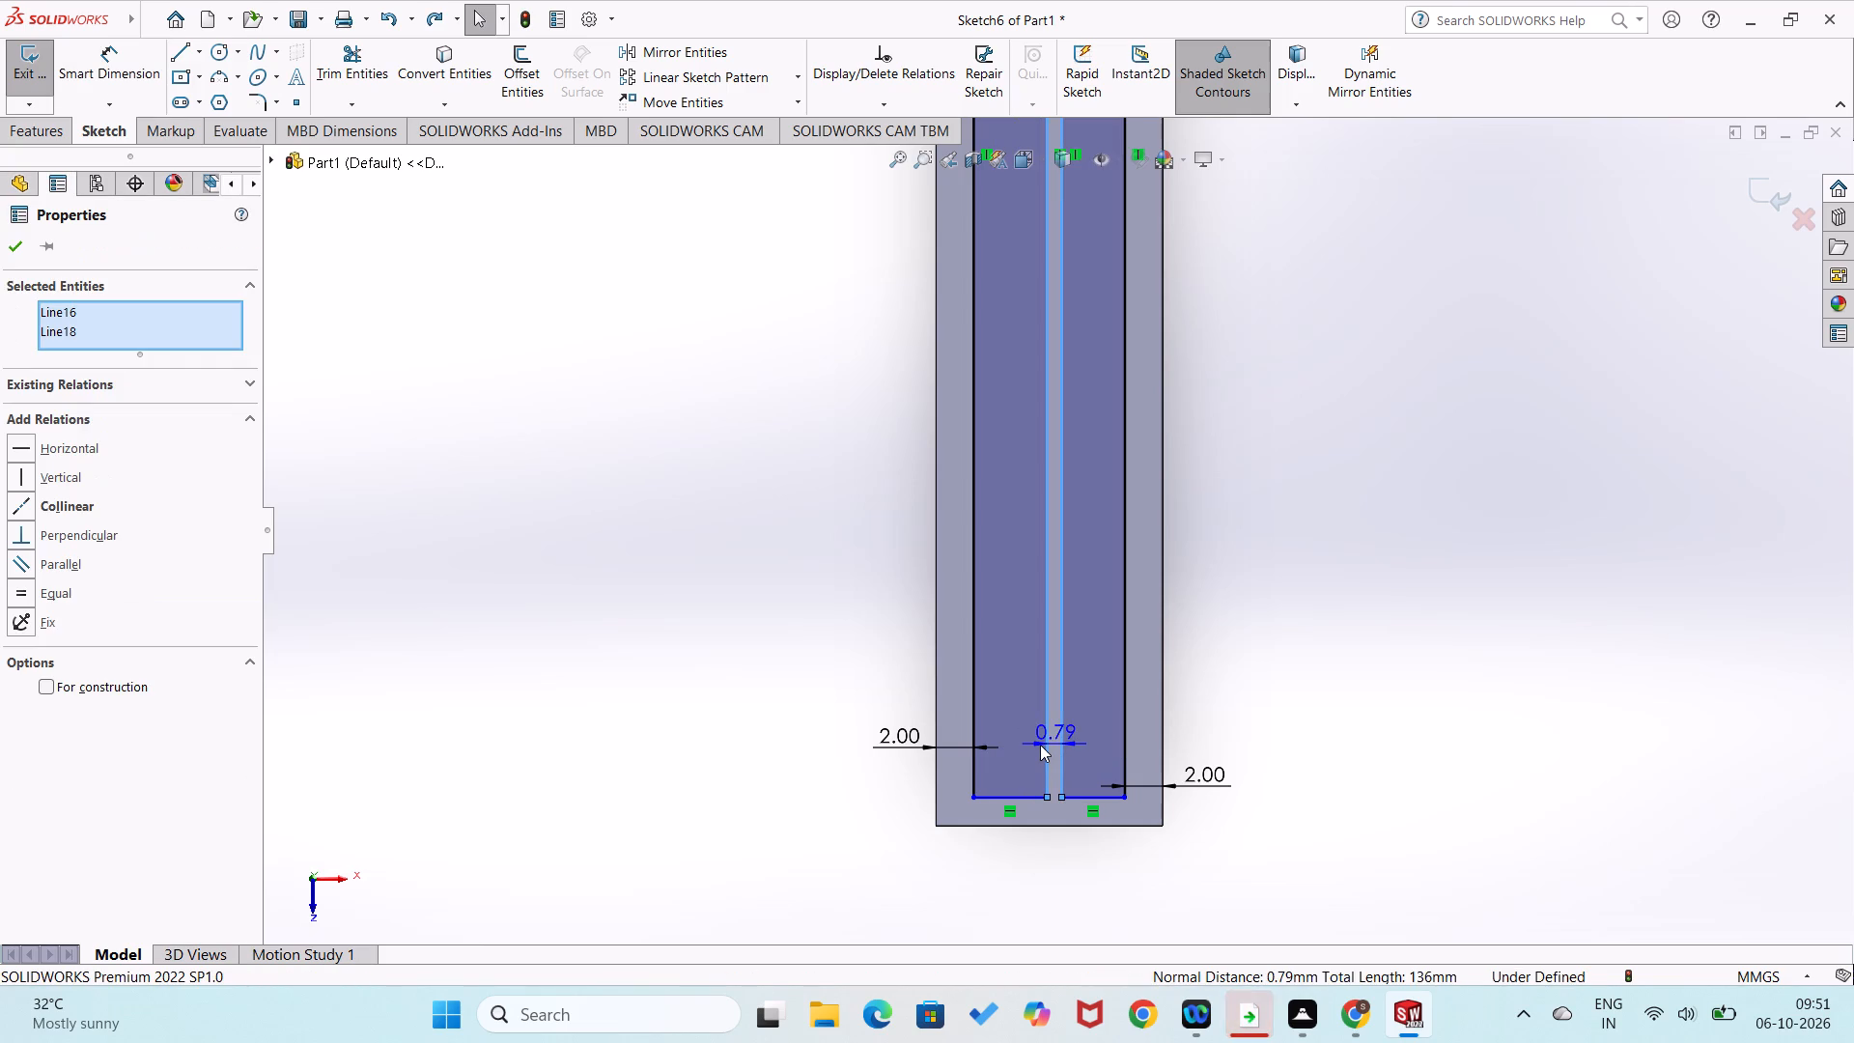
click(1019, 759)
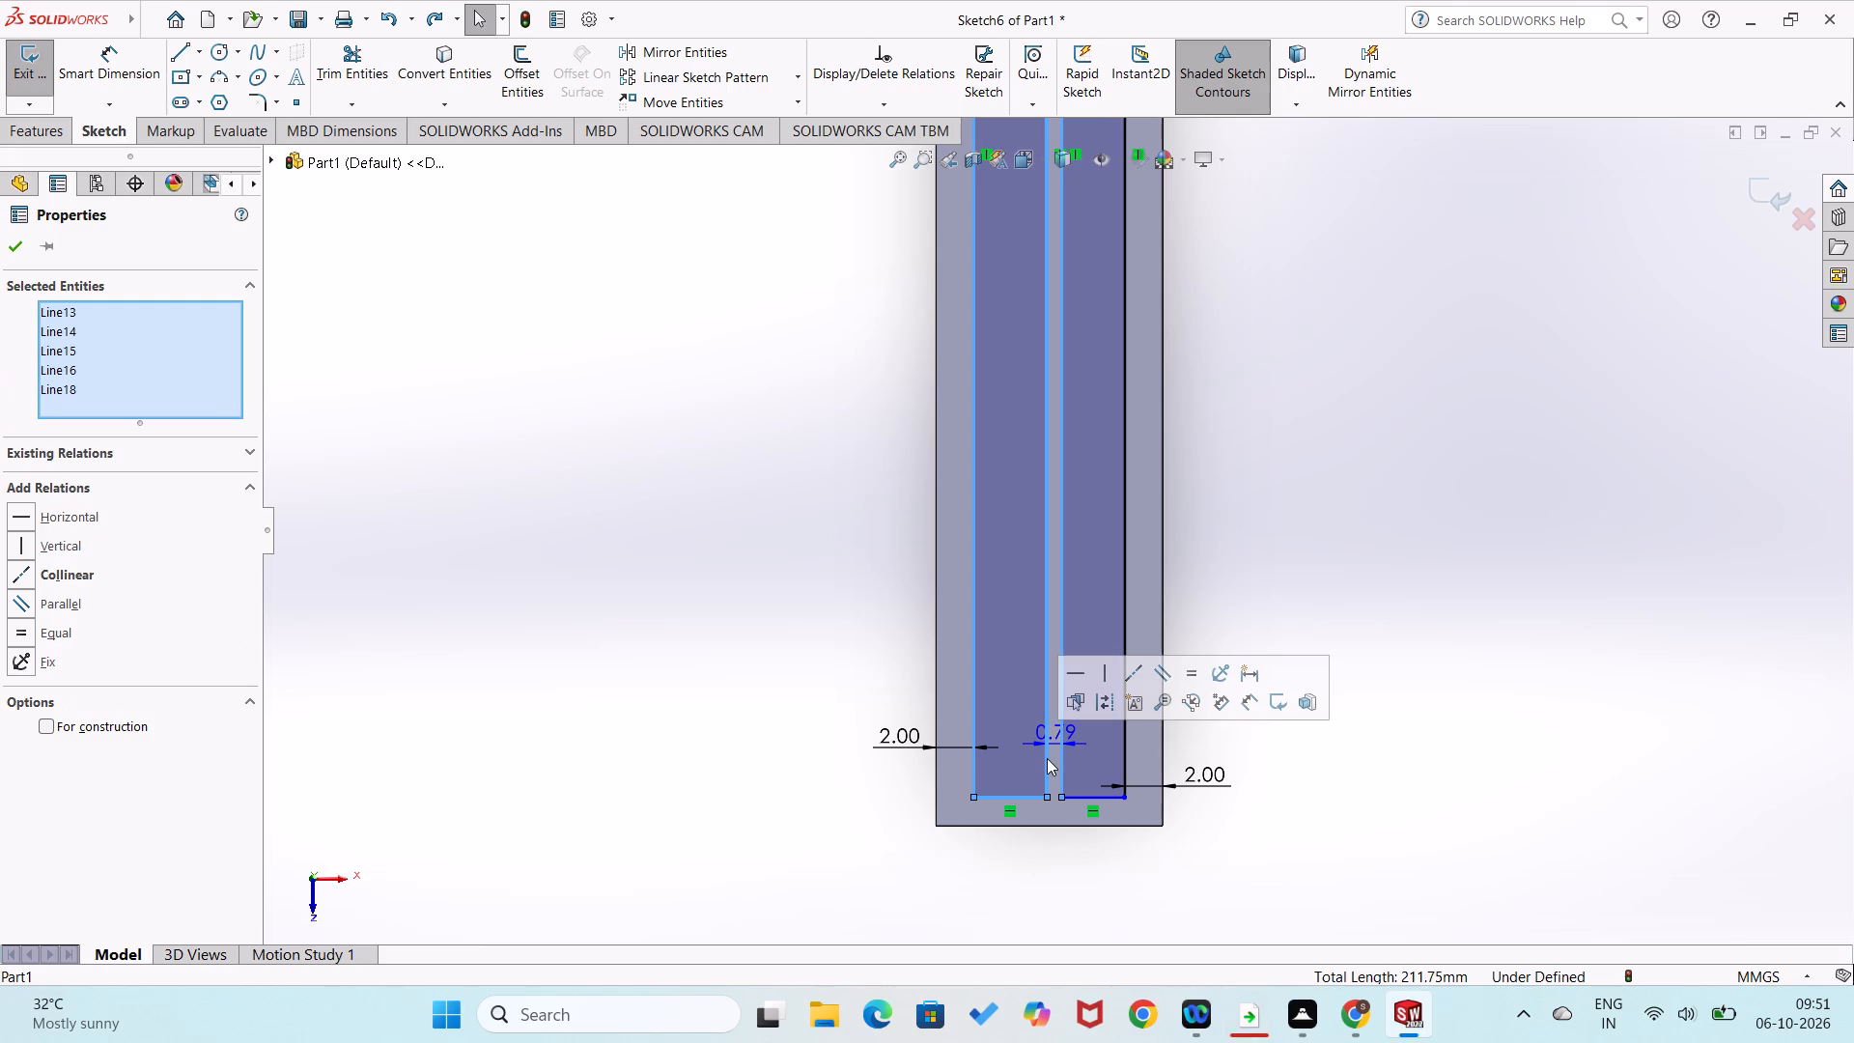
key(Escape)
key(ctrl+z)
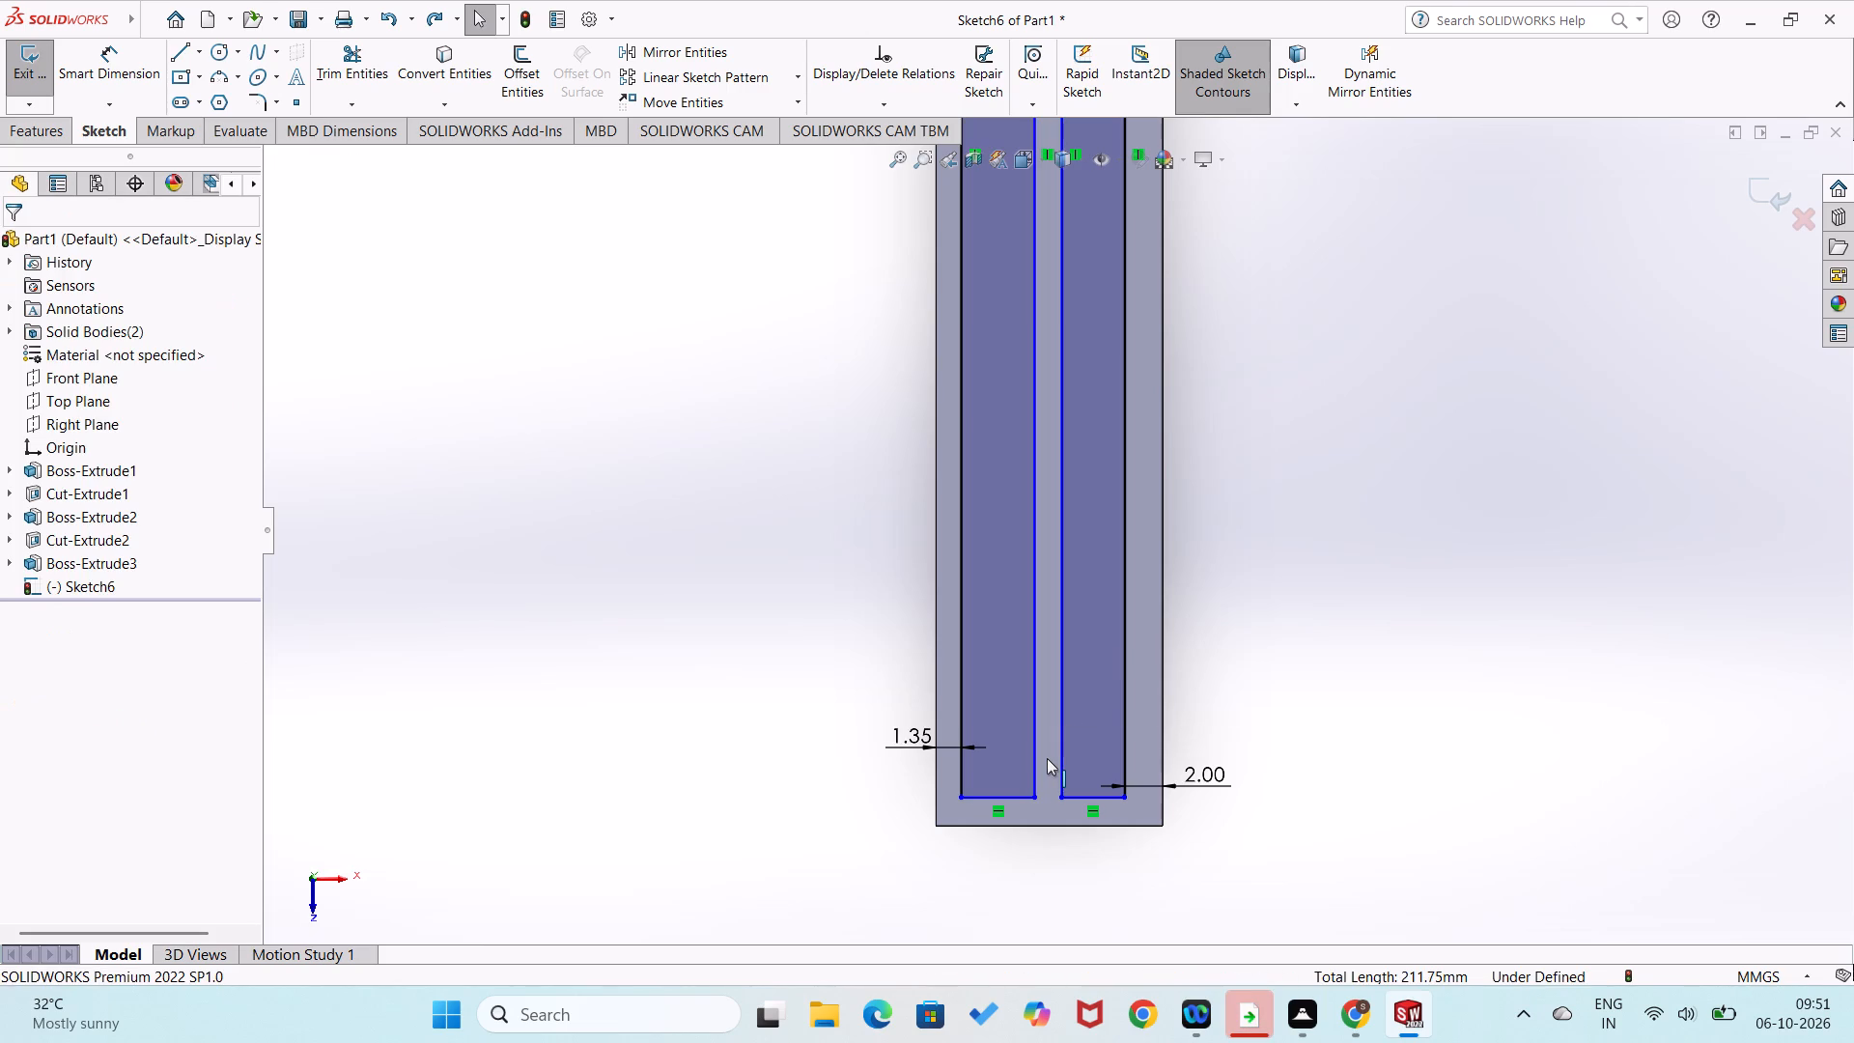
Dimension the gap between the two rectangles at 2 mm.
right_drag(1370, 822, 1315, 591)
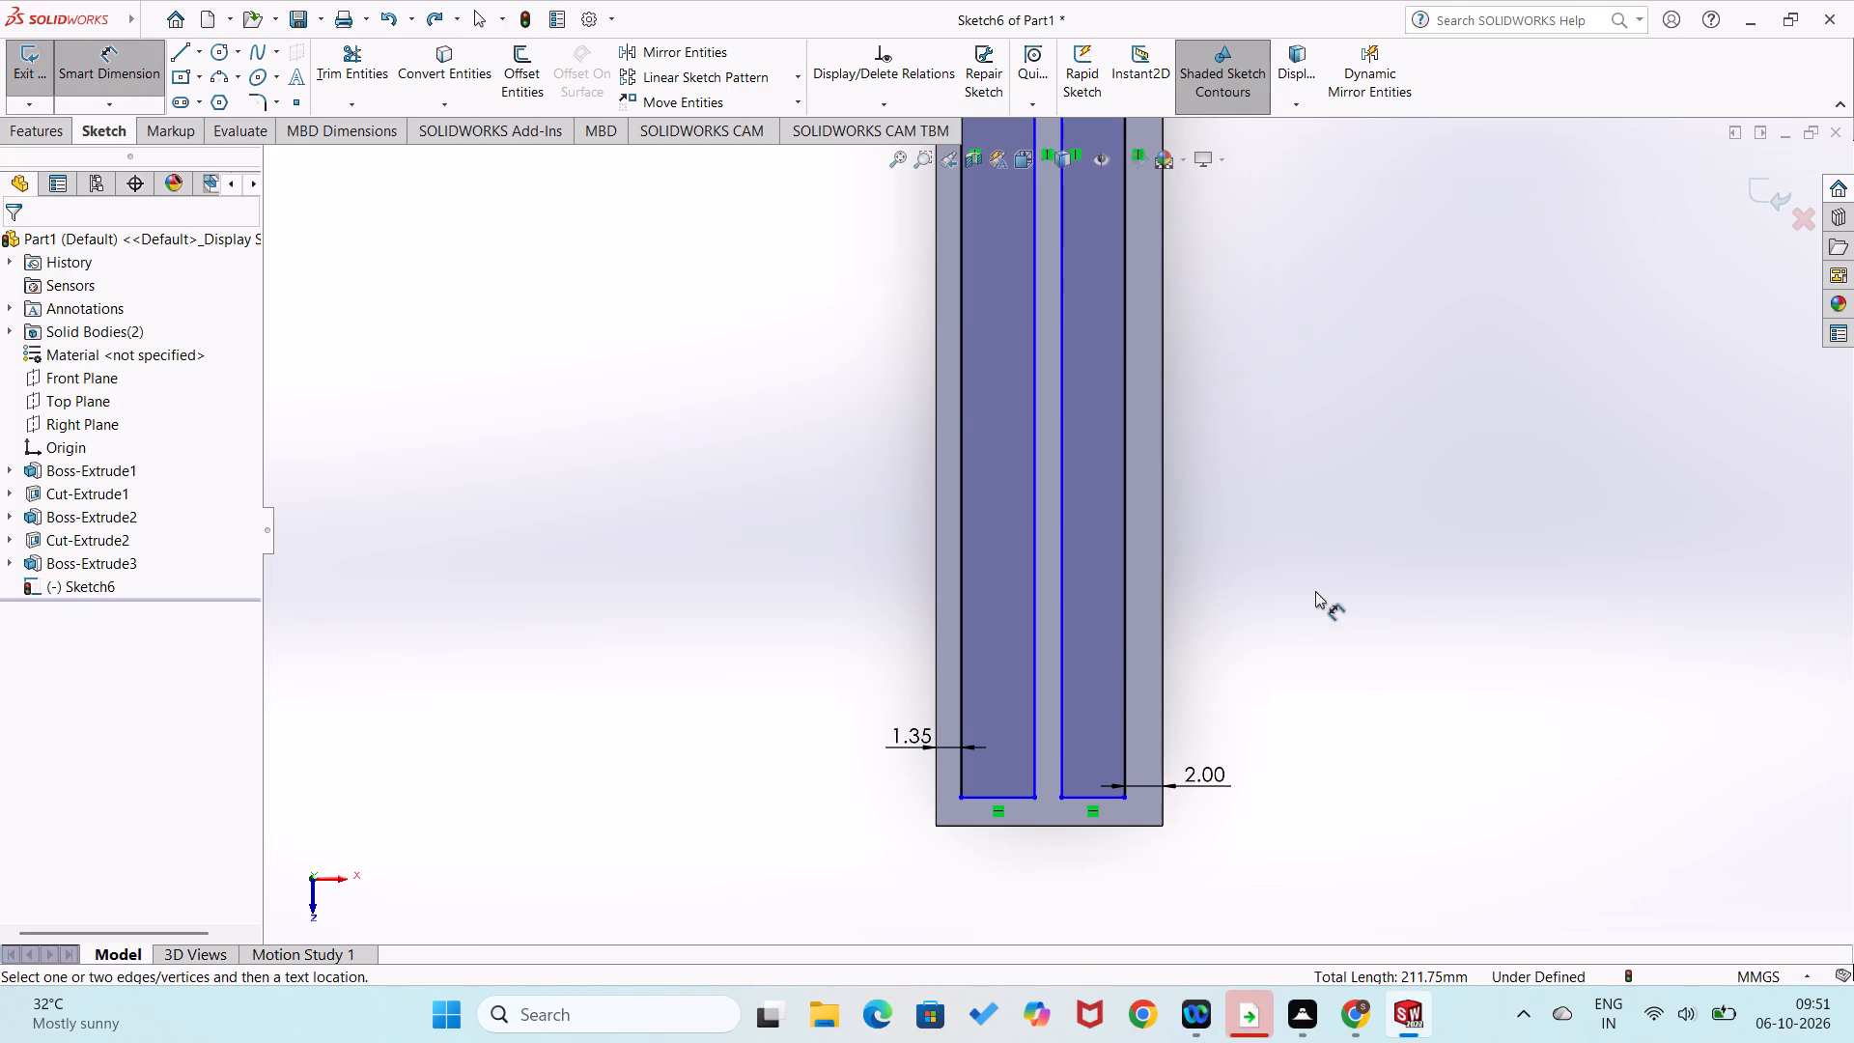
click(1063, 689)
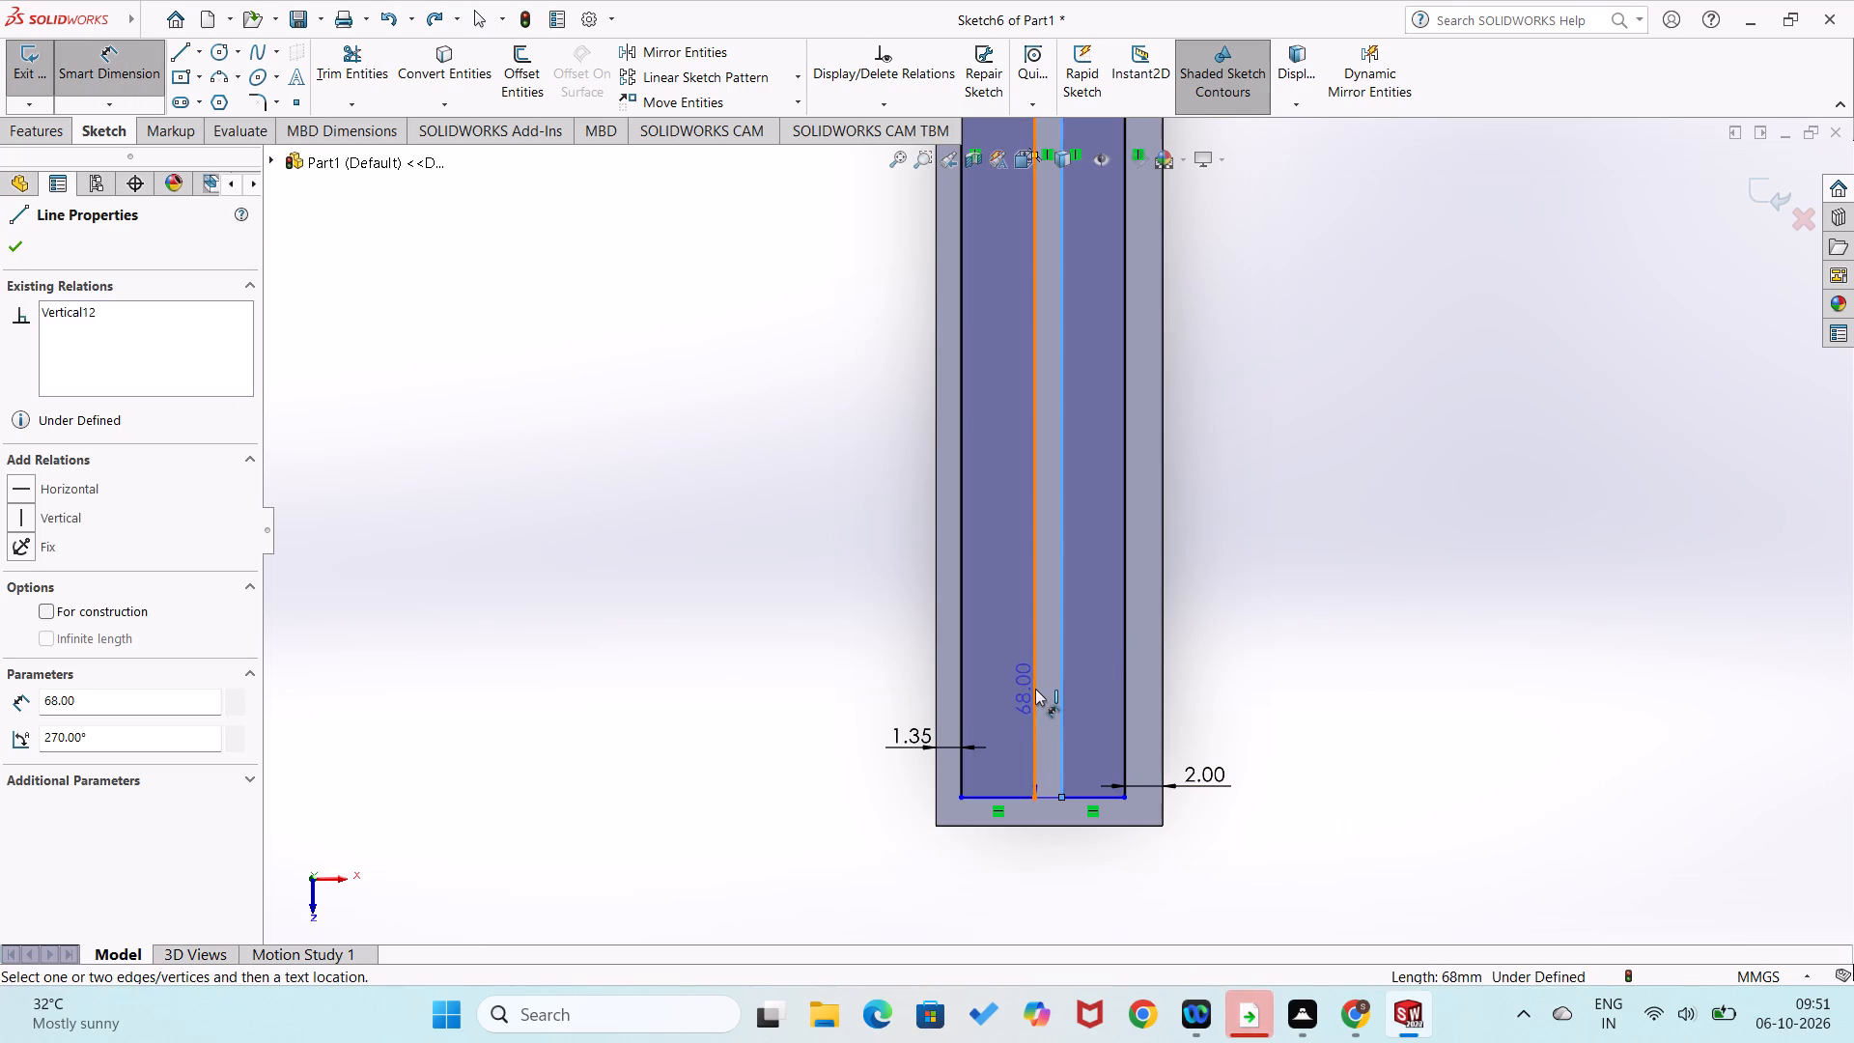
click(1035, 689)
click(1055, 728)
key(2)
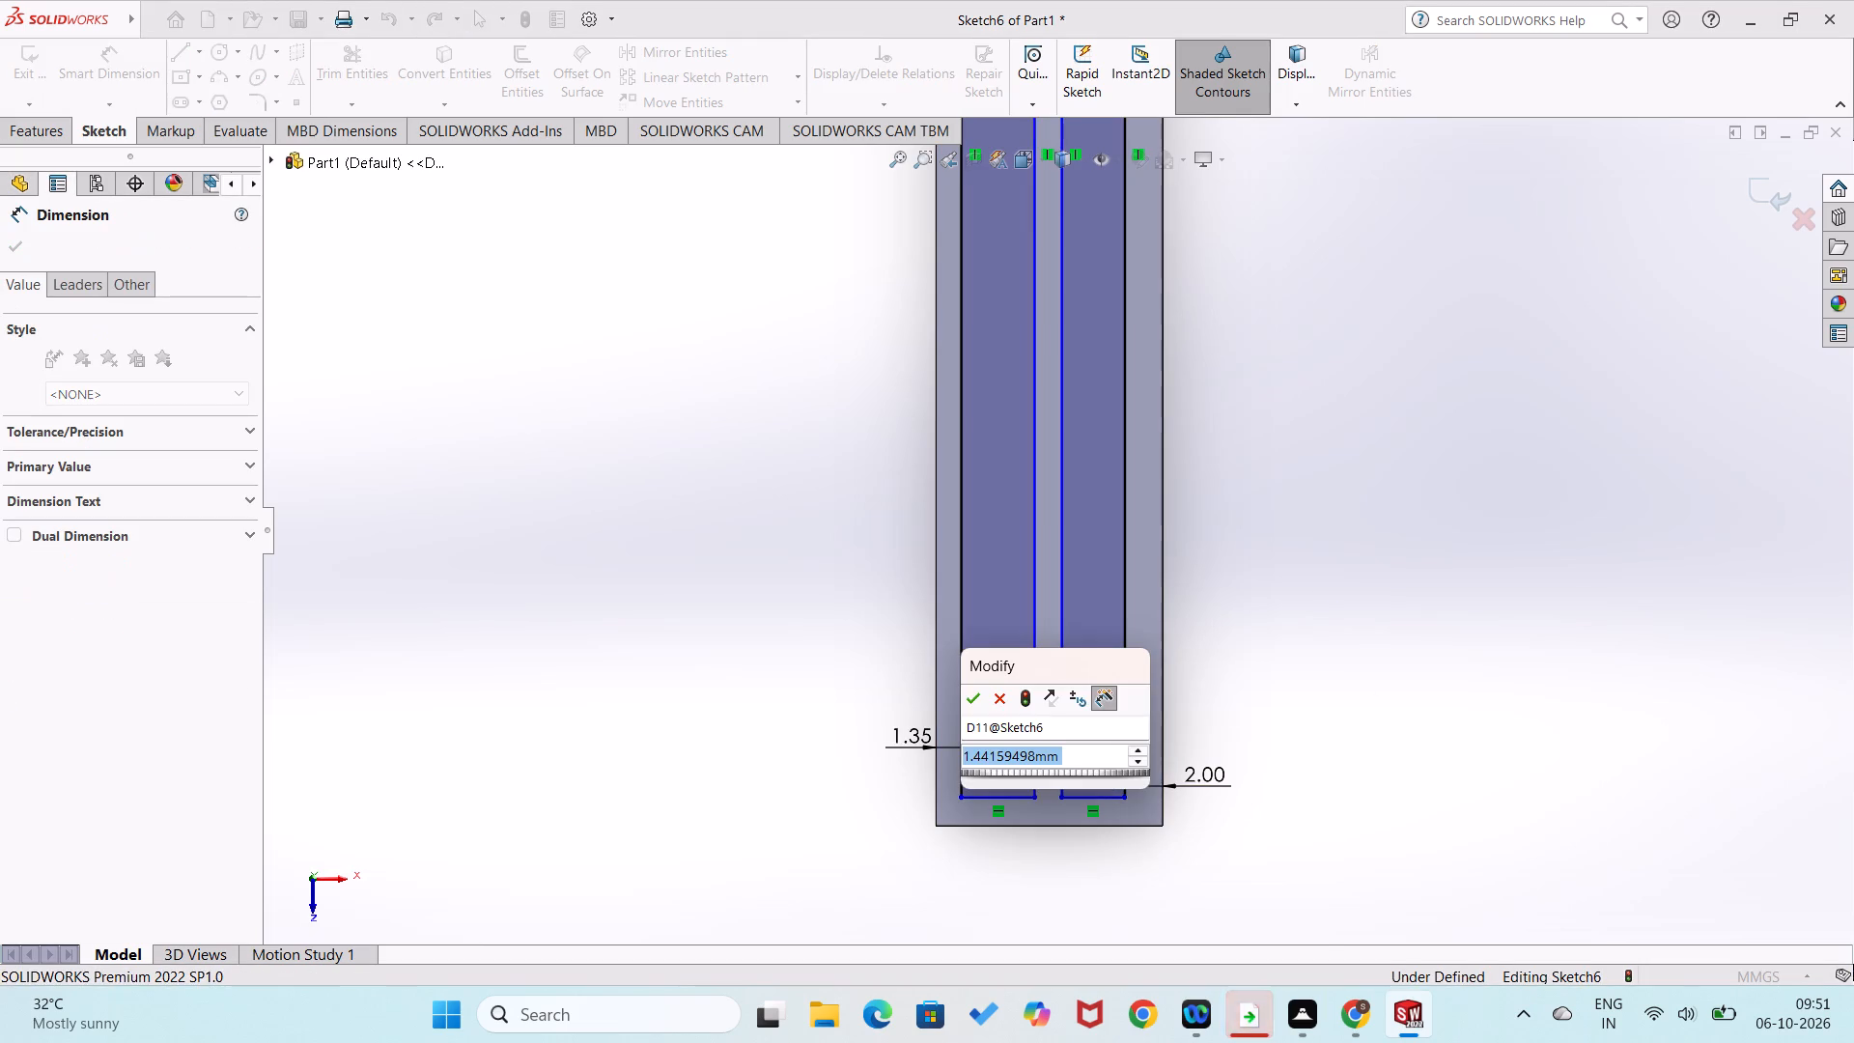
key(Return)
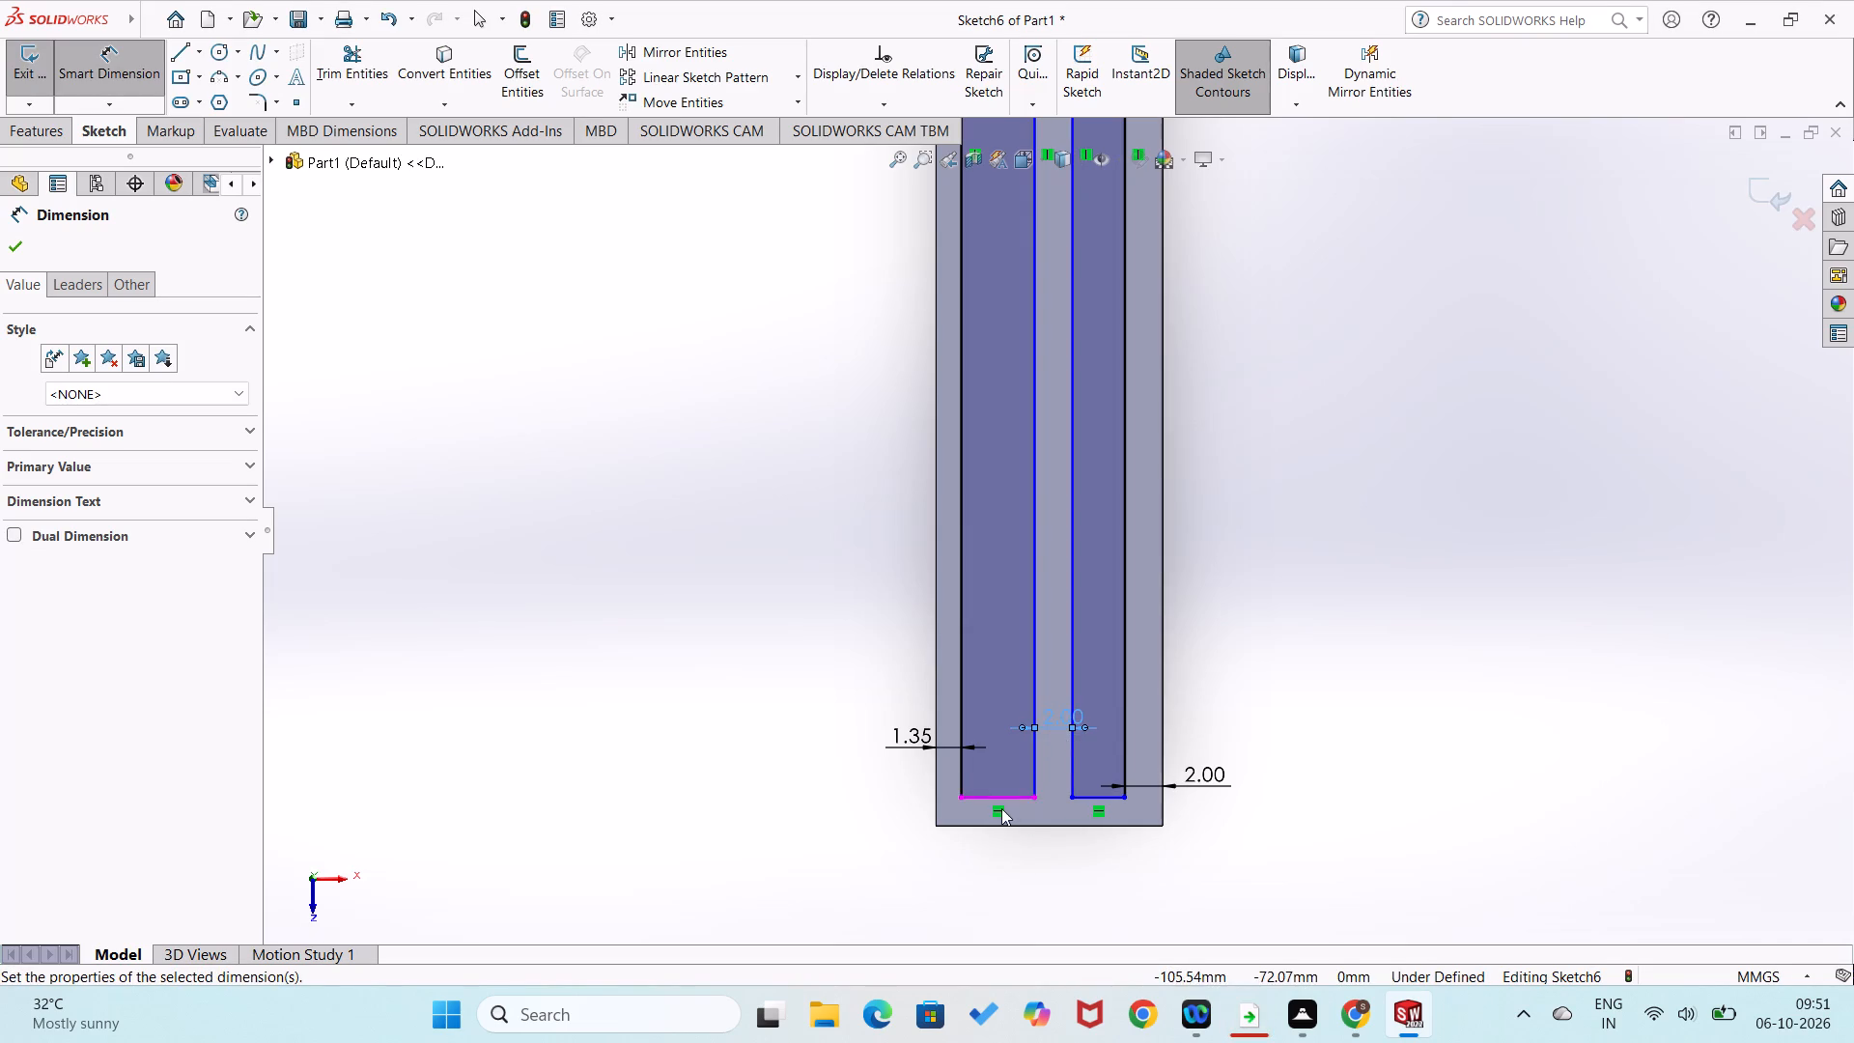
Dimension the outer rectangle's width at 3 mm.
click(1016, 797)
click(997, 844)
key(3)
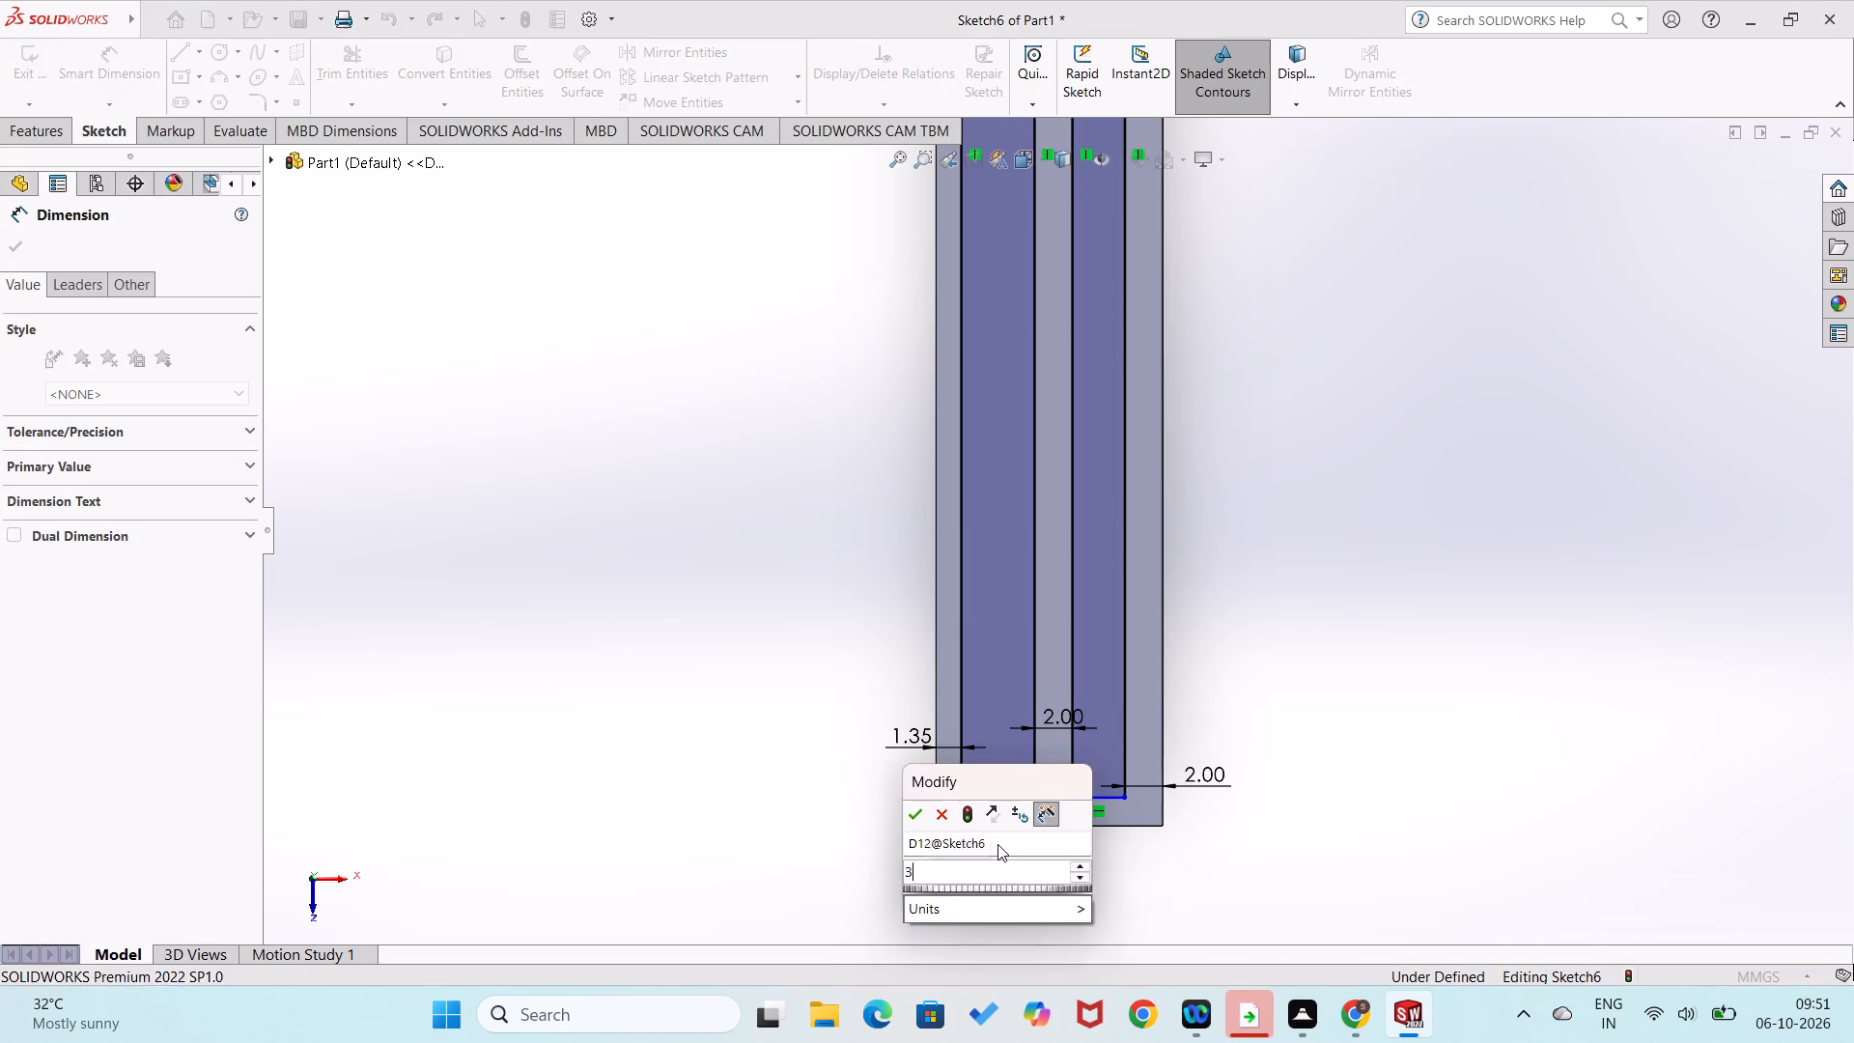
key(Return)
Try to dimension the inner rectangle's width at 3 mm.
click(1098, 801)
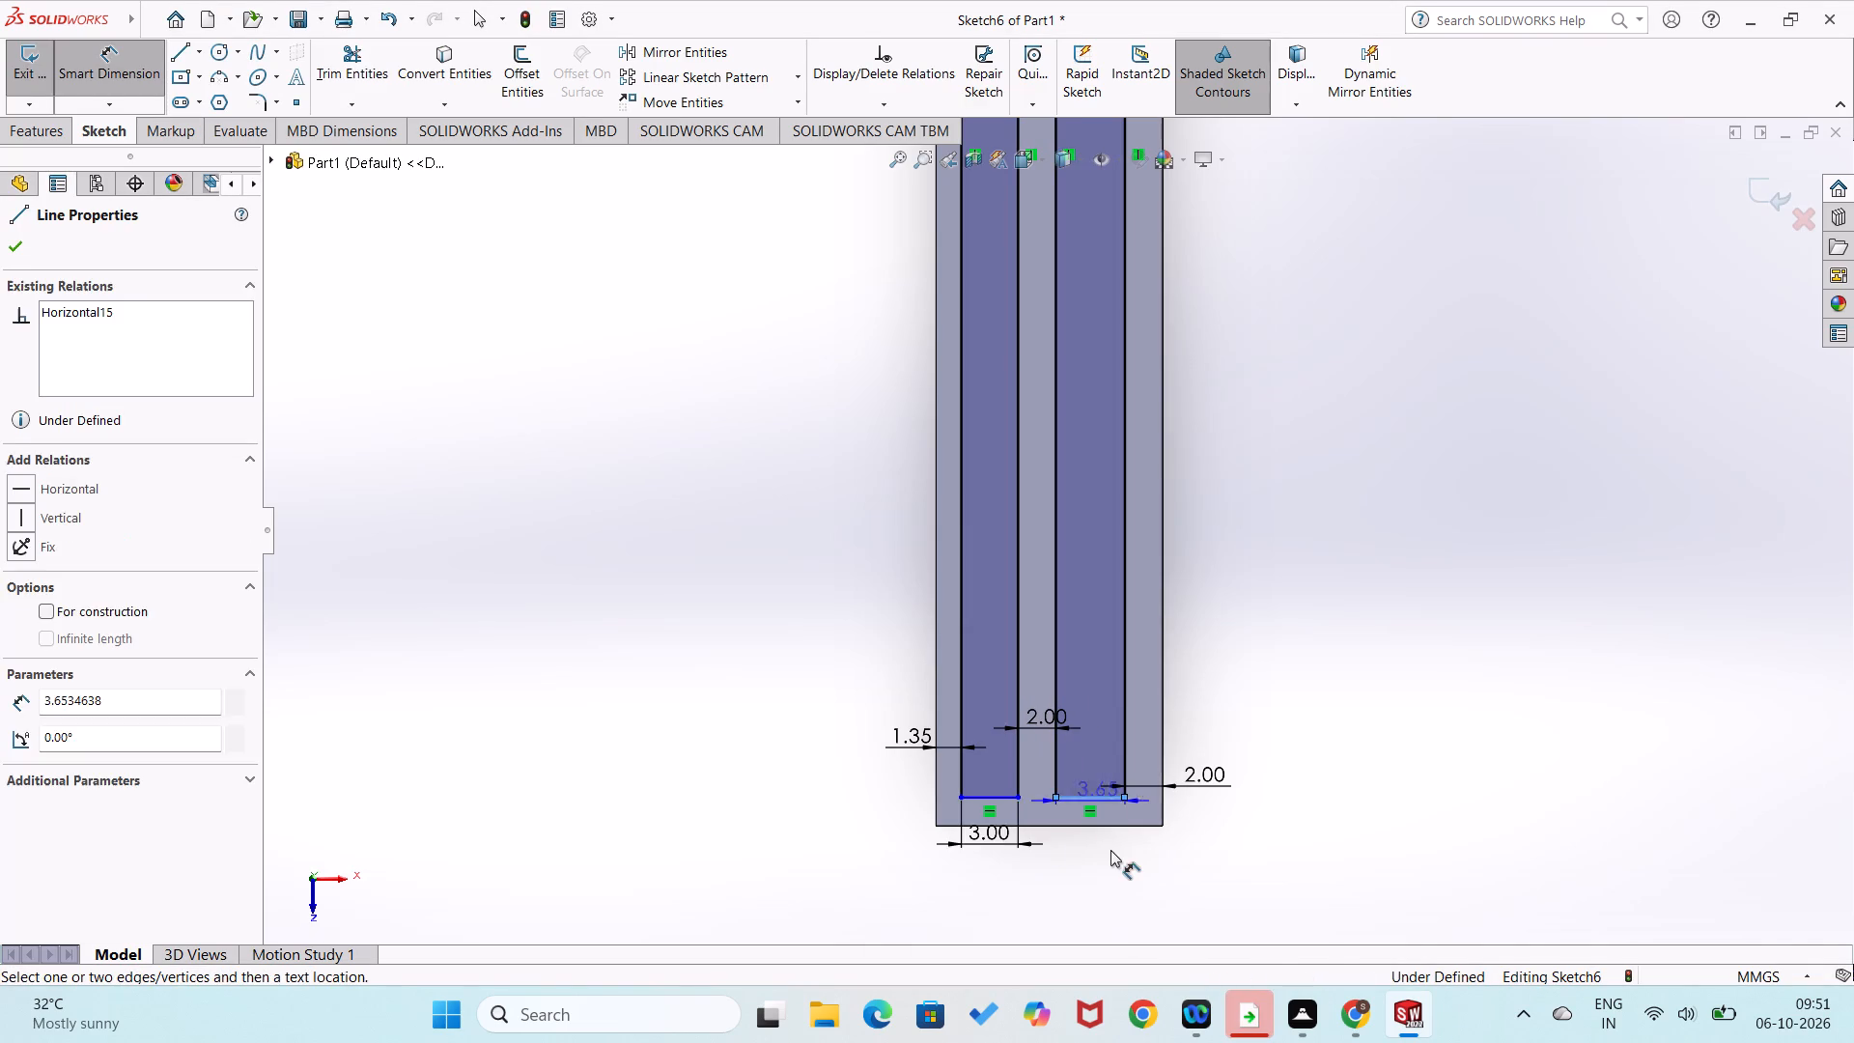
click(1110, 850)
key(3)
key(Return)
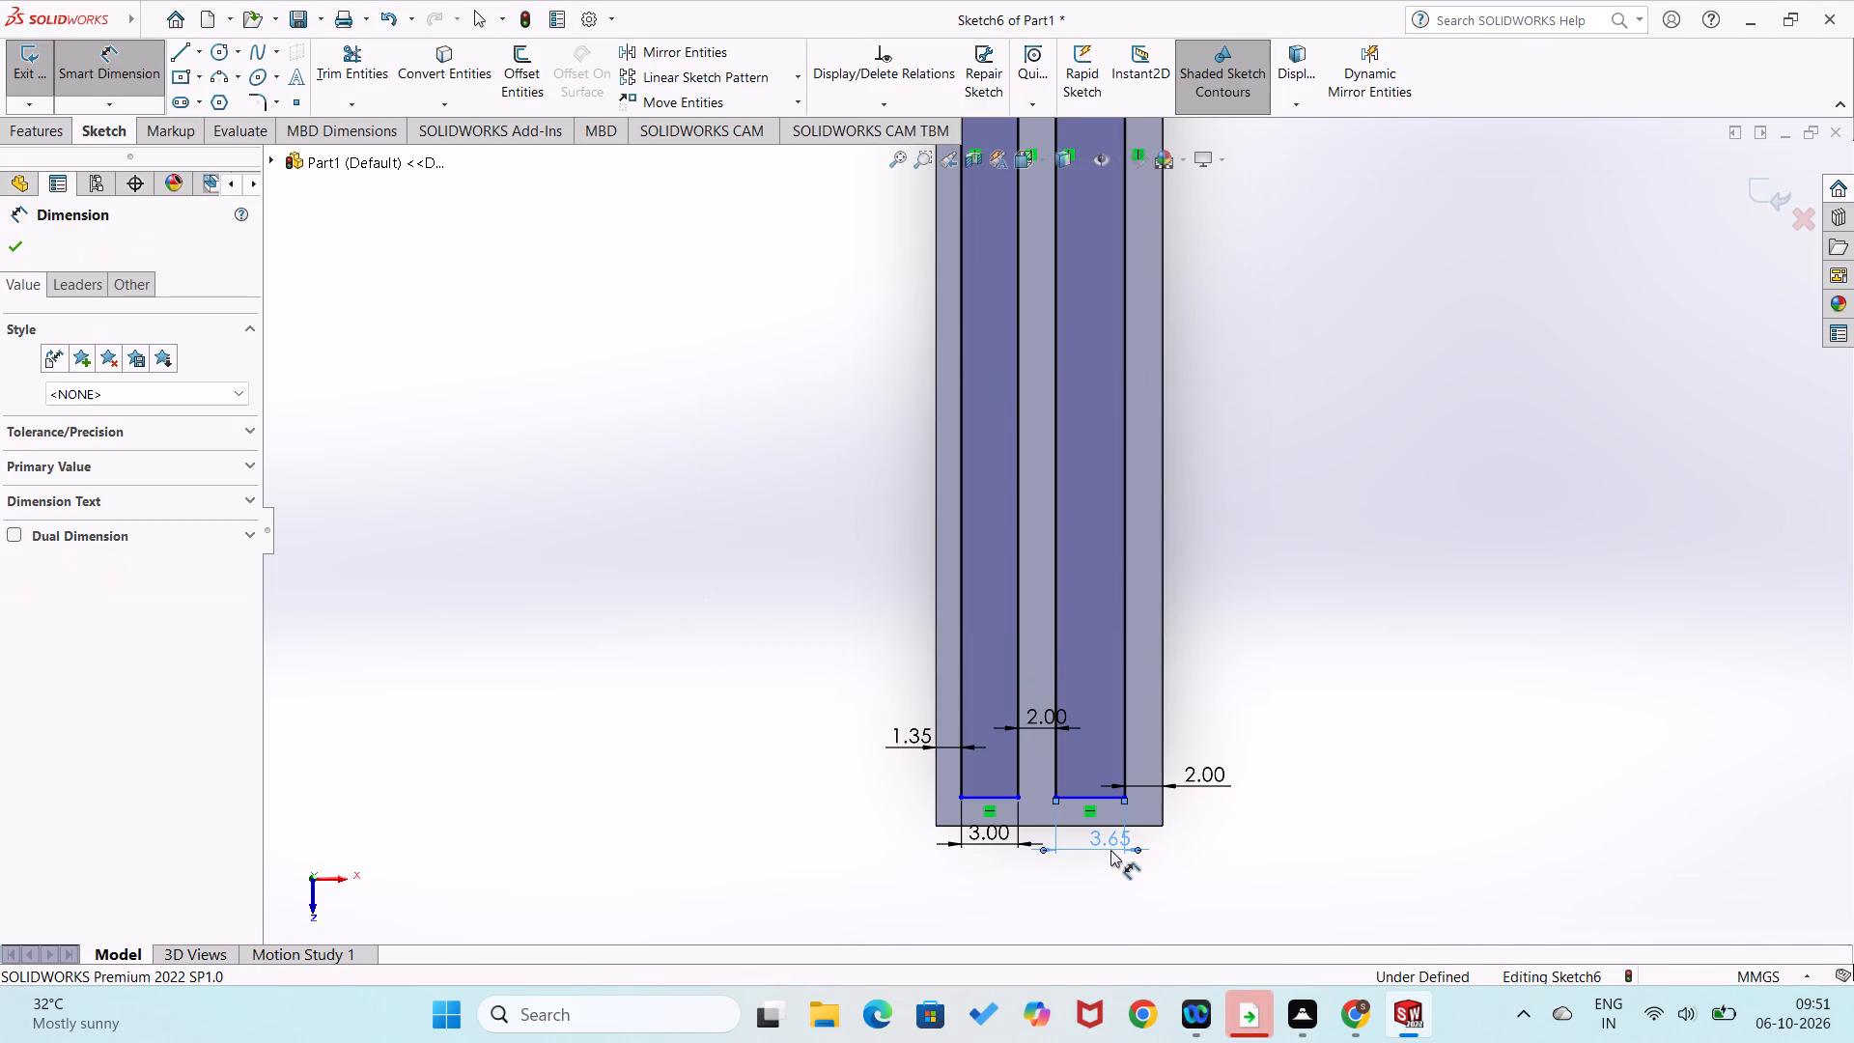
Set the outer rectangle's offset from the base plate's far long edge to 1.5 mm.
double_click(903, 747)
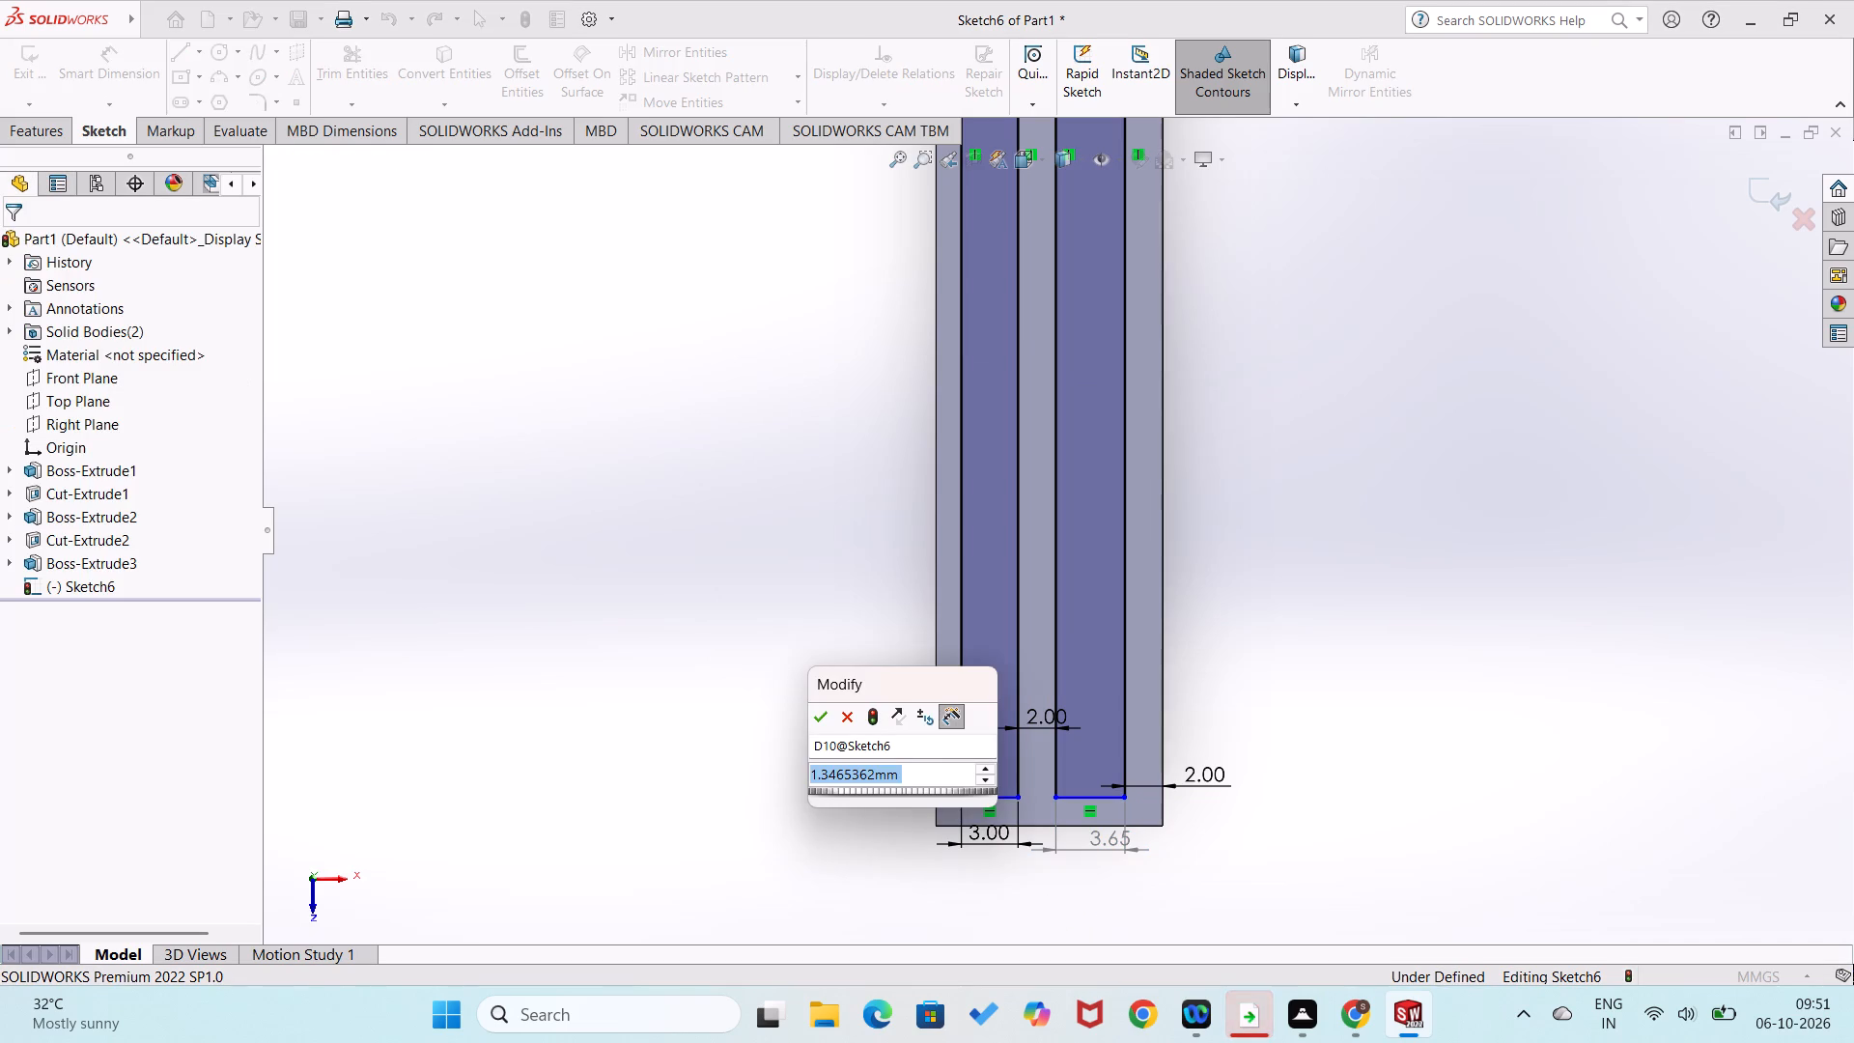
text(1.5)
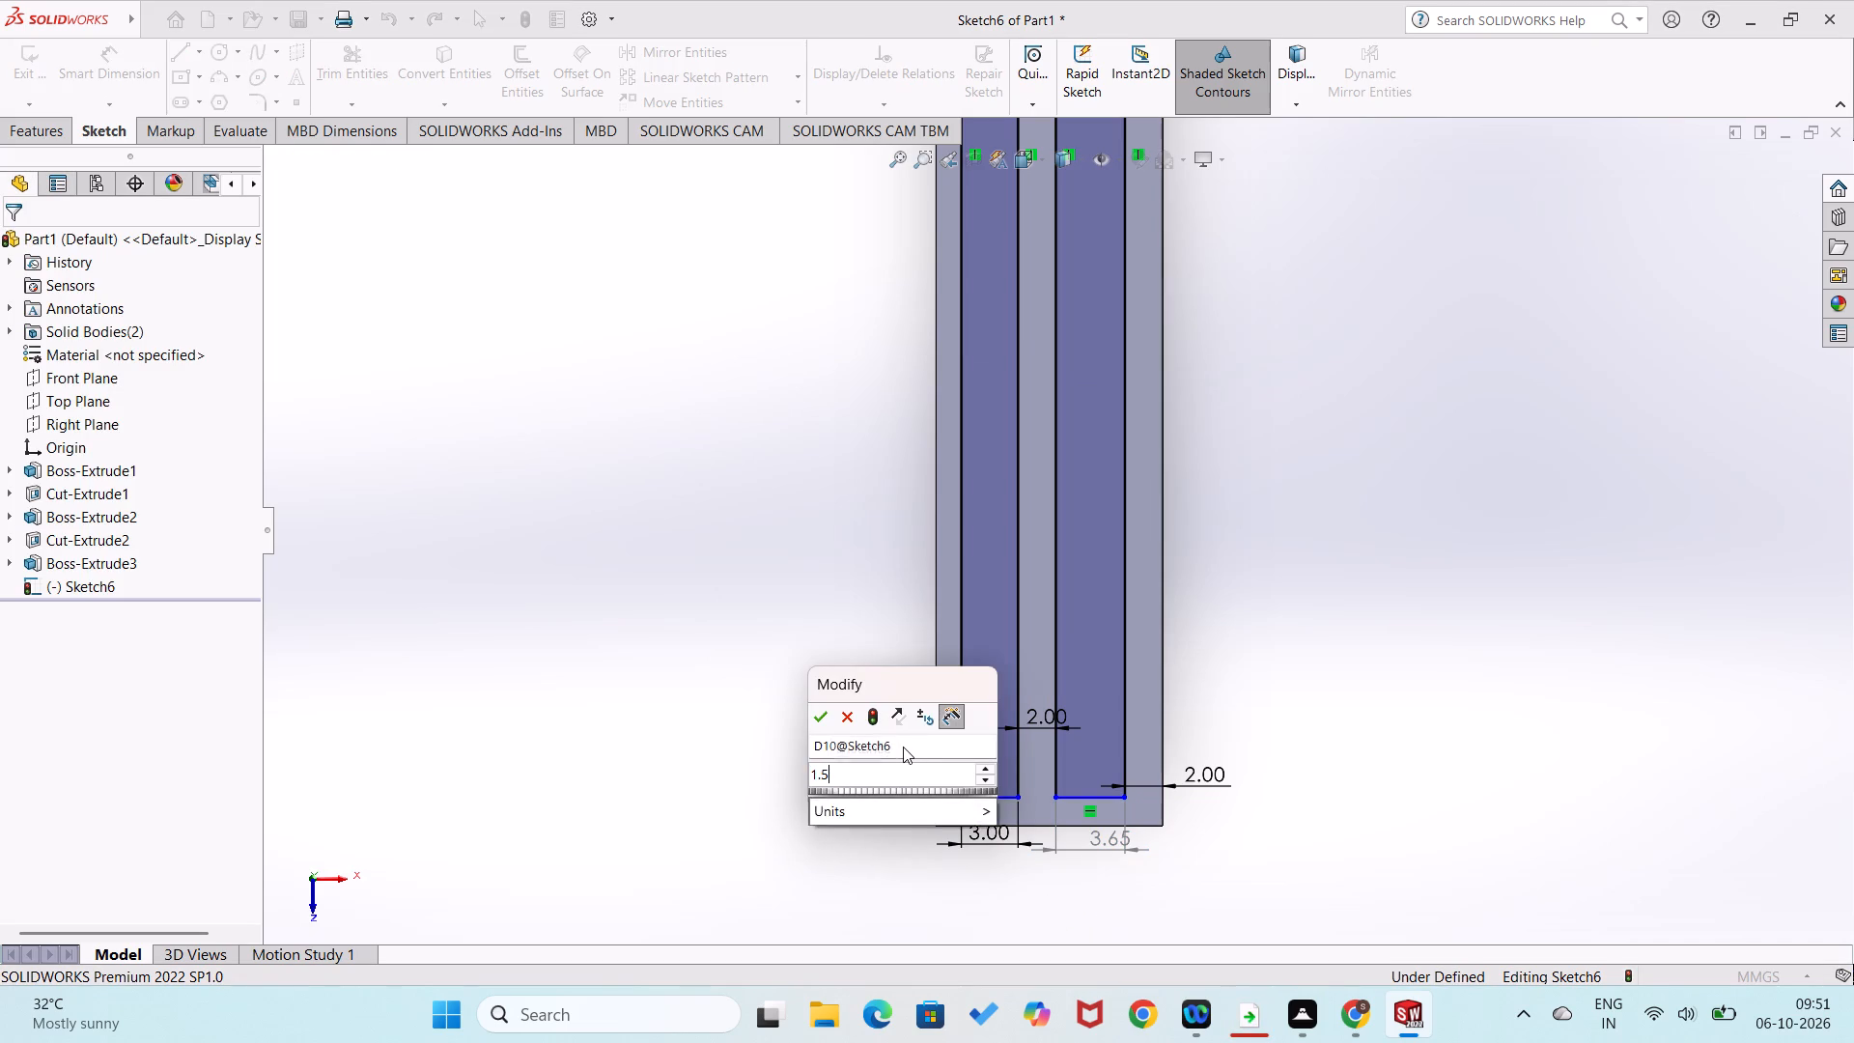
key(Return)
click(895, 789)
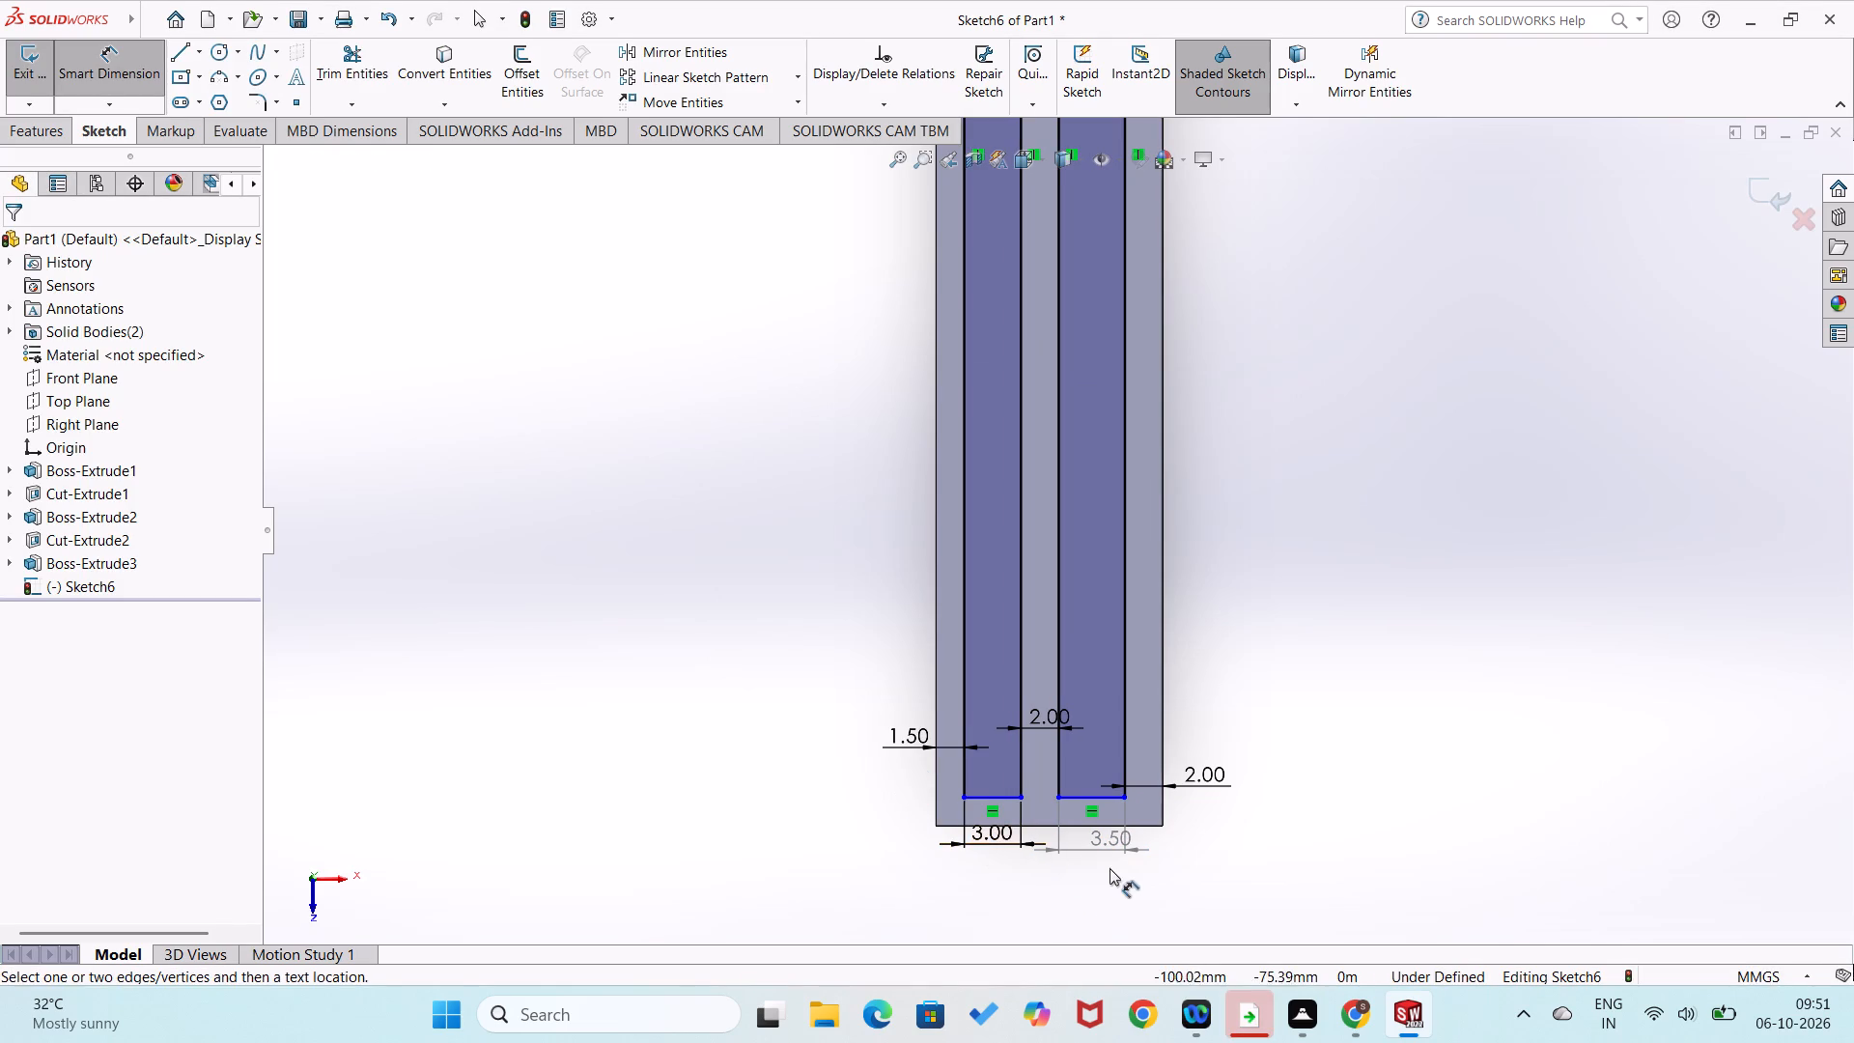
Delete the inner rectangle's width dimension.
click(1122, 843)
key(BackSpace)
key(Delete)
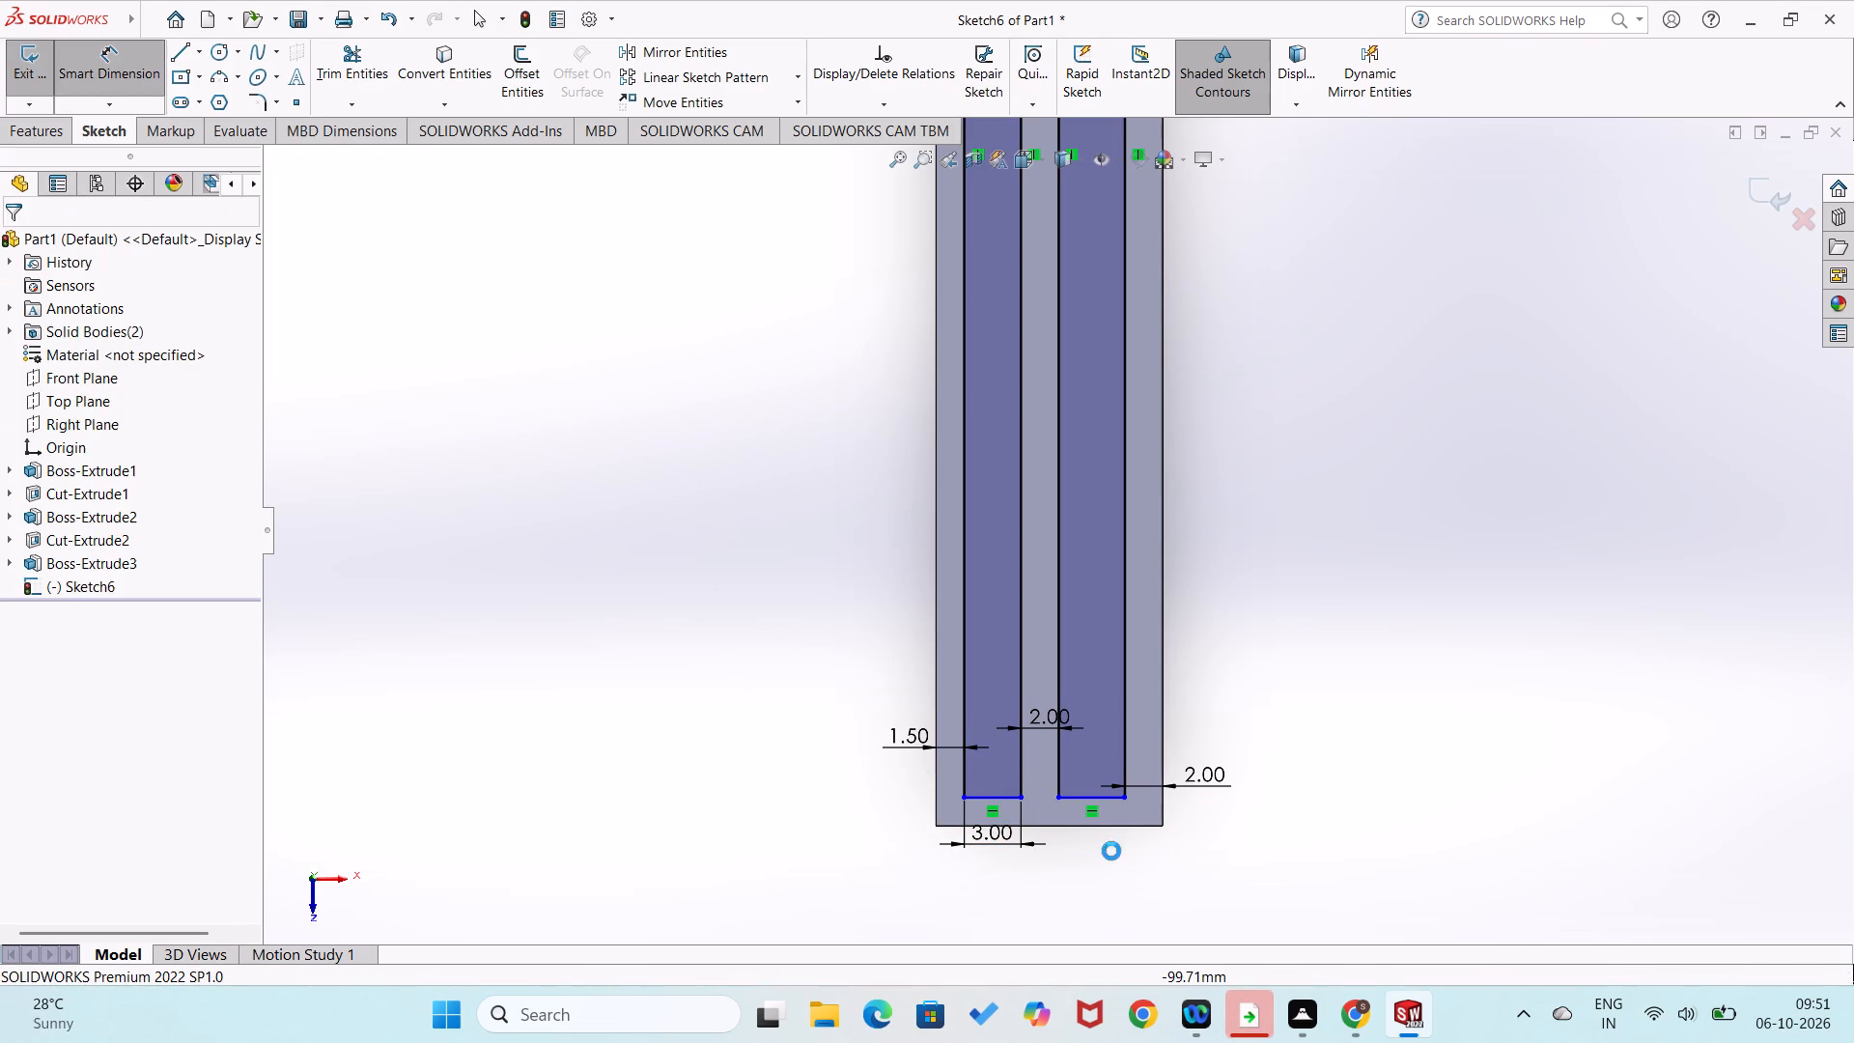
Set the outer rectangle's offset from the base plate's far long edge to 2 mm.
double_click(906, 737)
key(2)
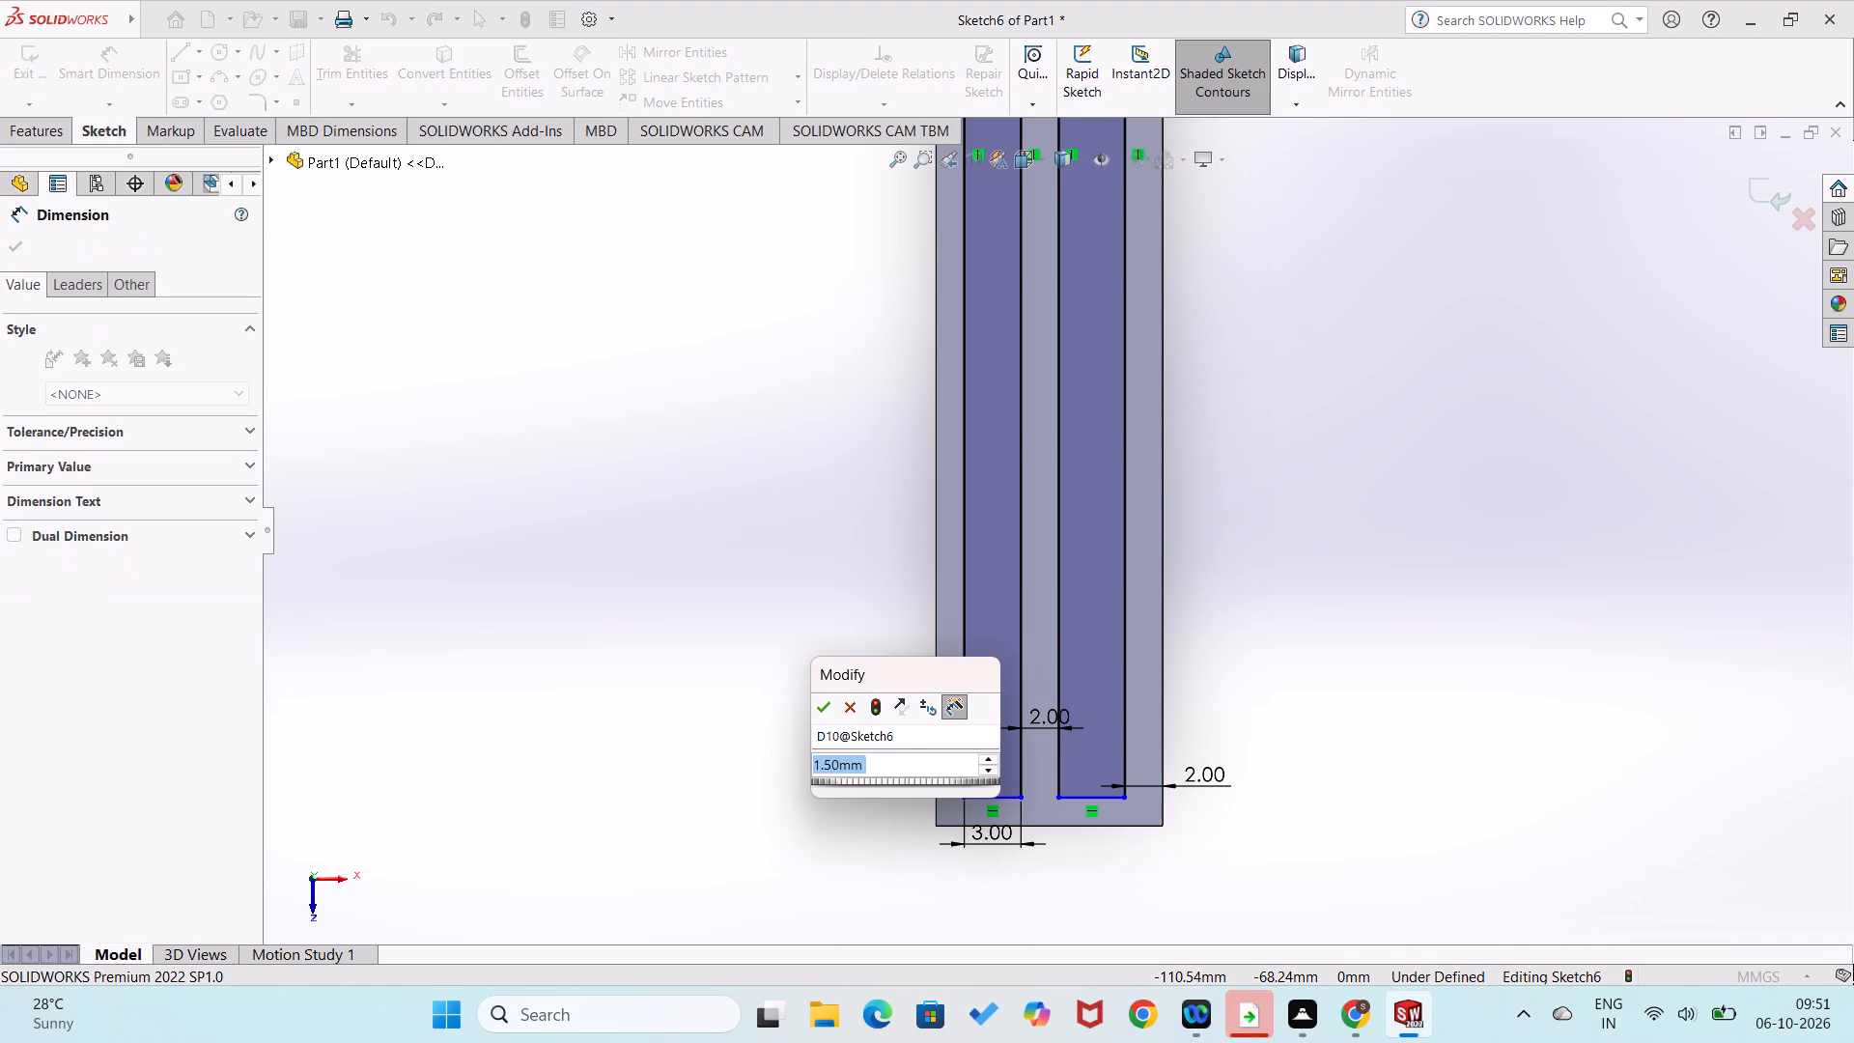
key(Return)
click(859, 656)
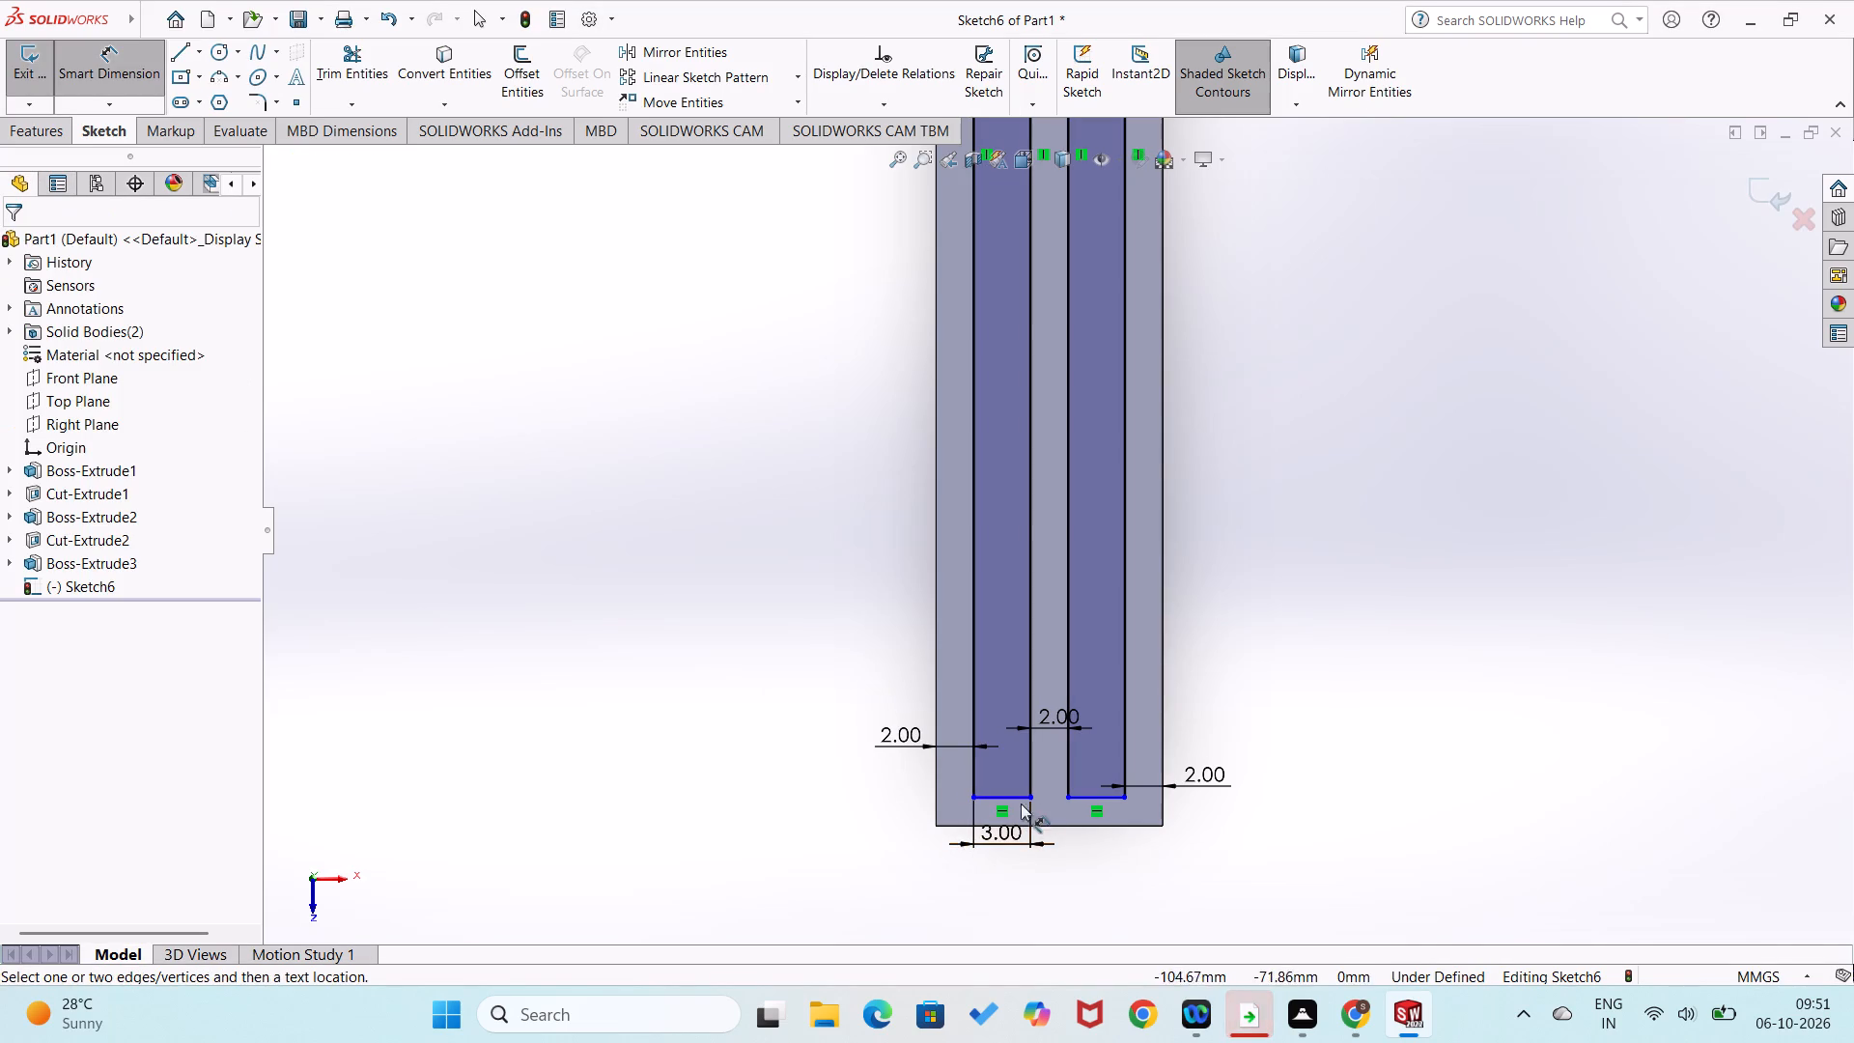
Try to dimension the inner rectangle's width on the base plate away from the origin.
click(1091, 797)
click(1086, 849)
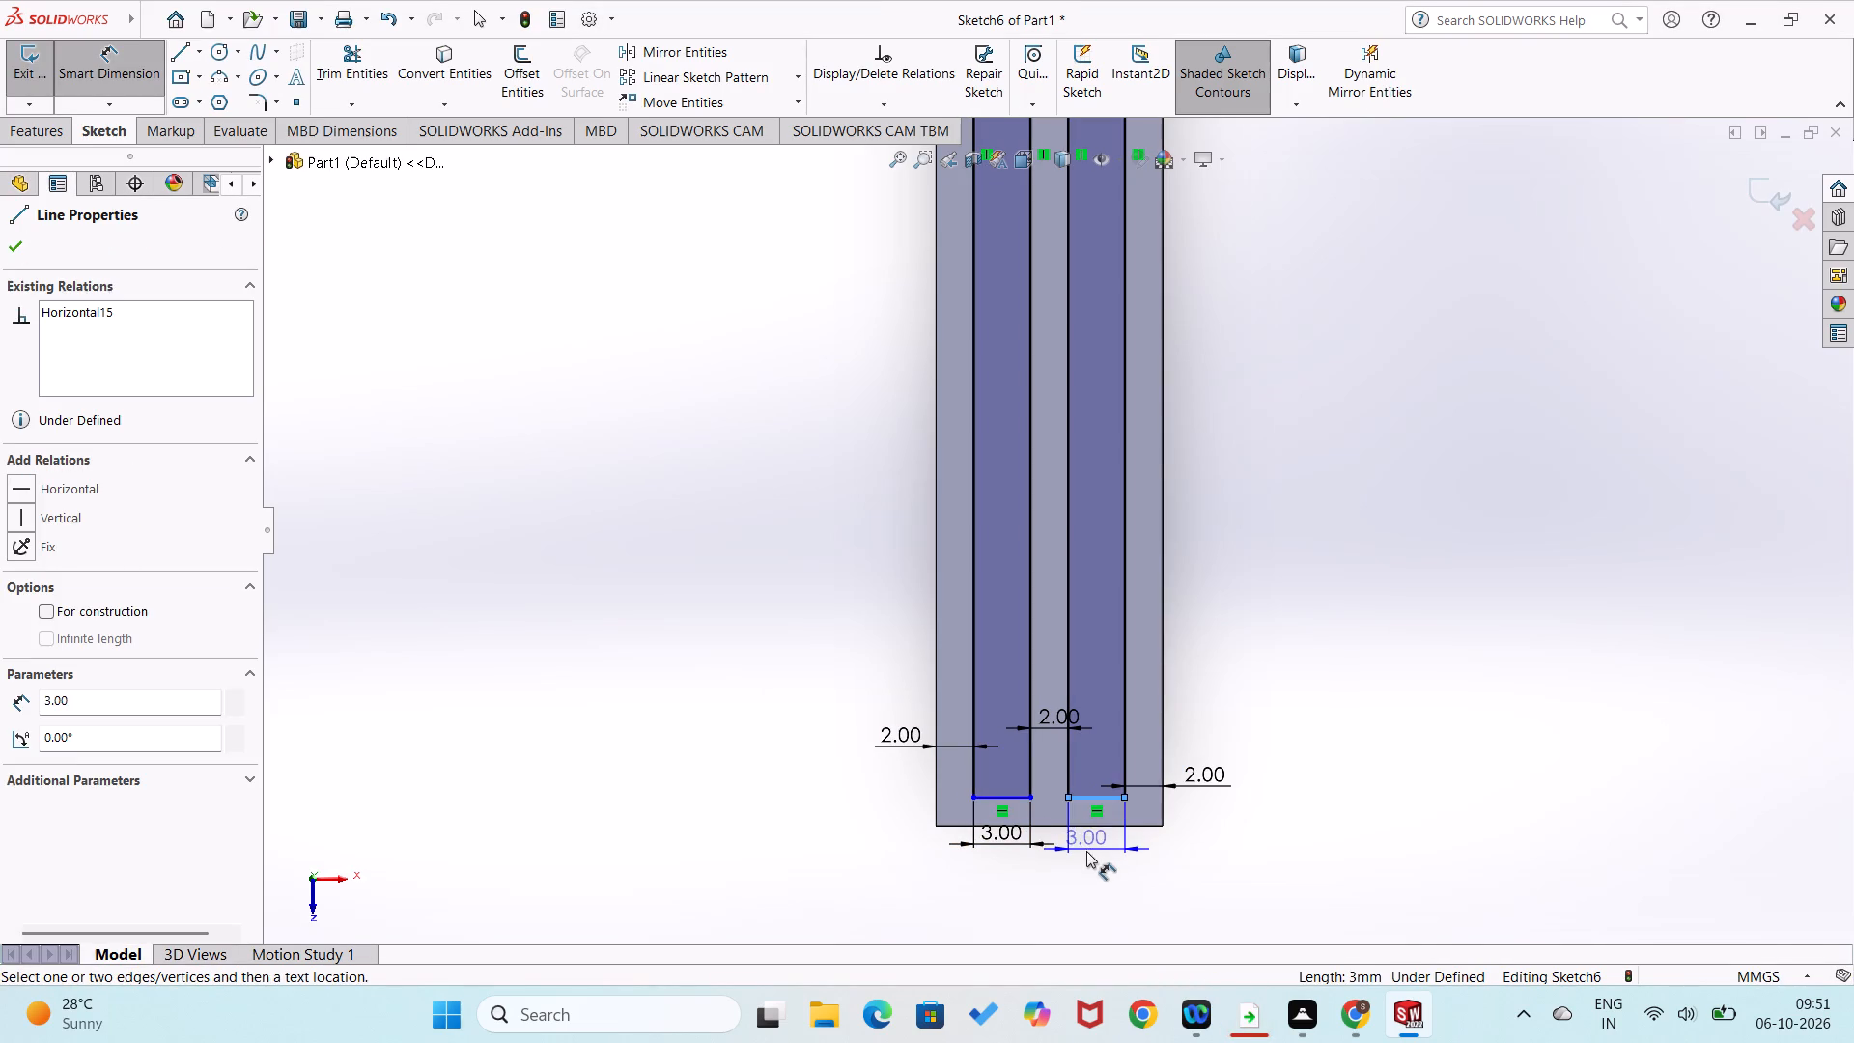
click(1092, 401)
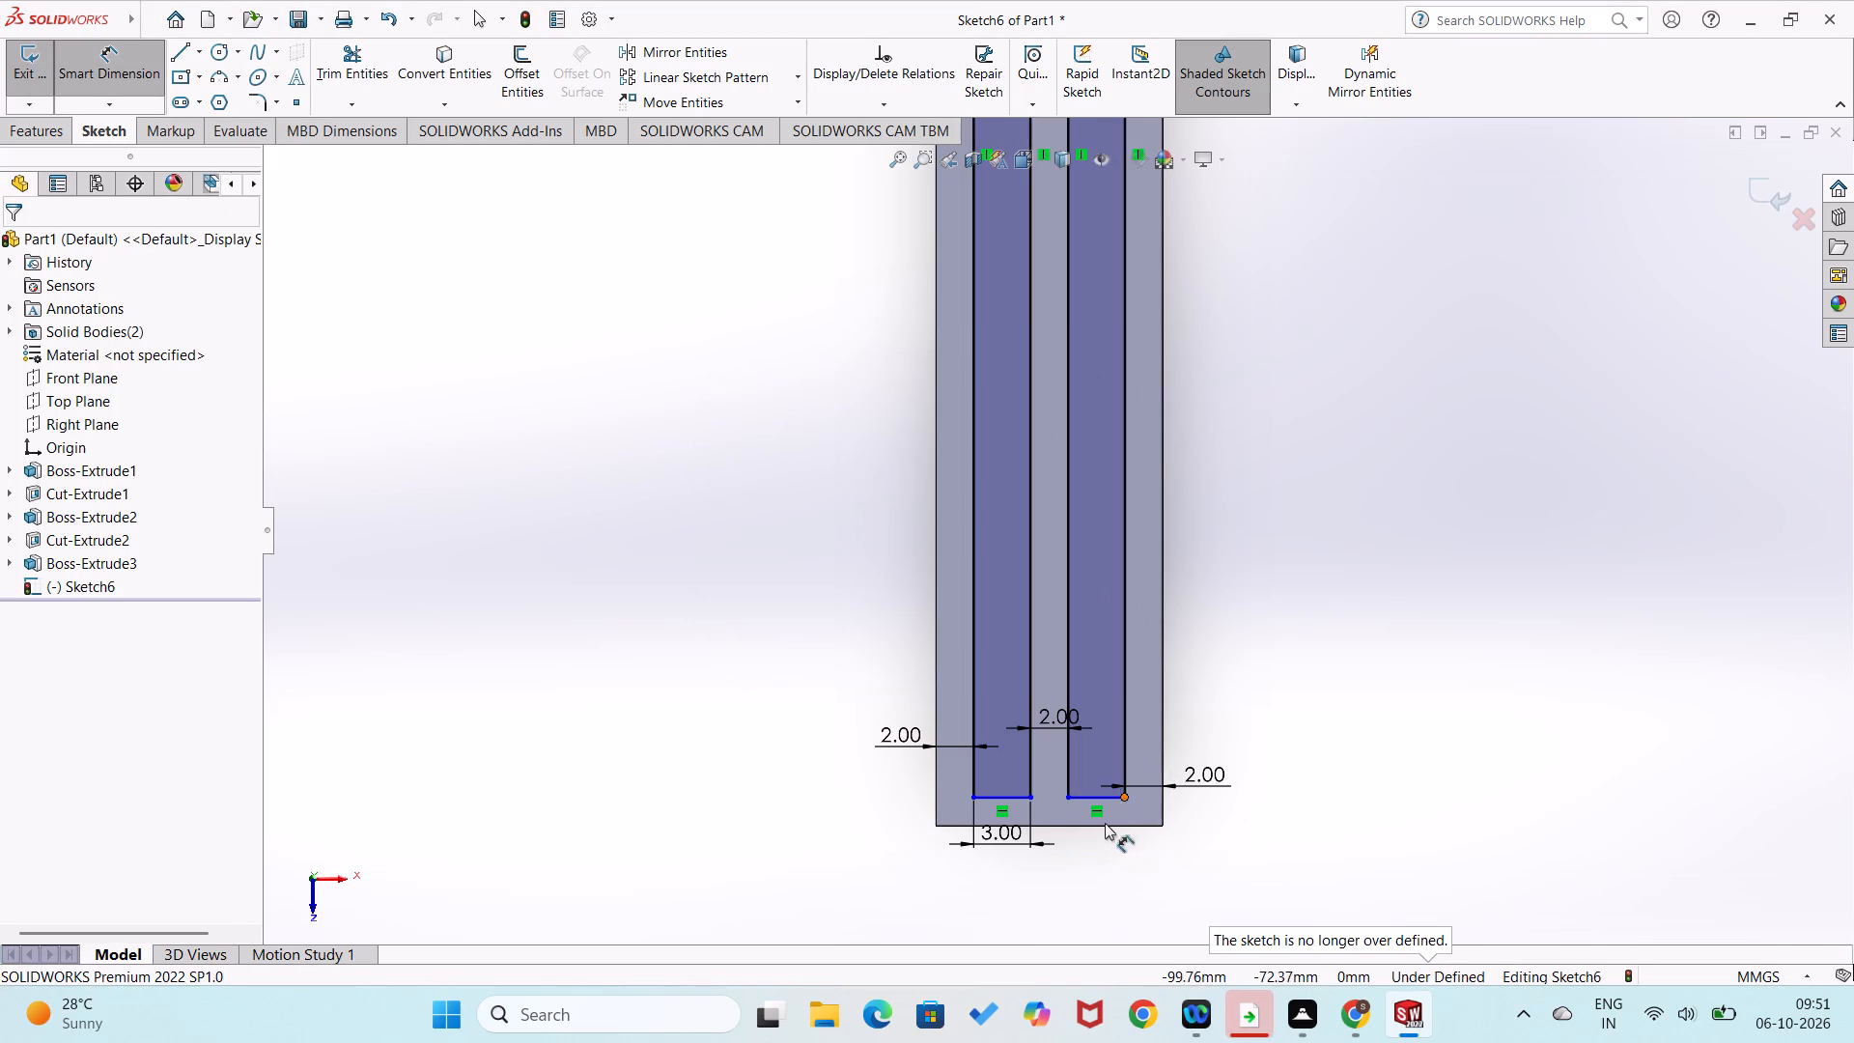
Dimension the free-end edges of both rectangles 1.5 mm from the base plate's free short edge.
click(1100, 826)
click(1117, 792)
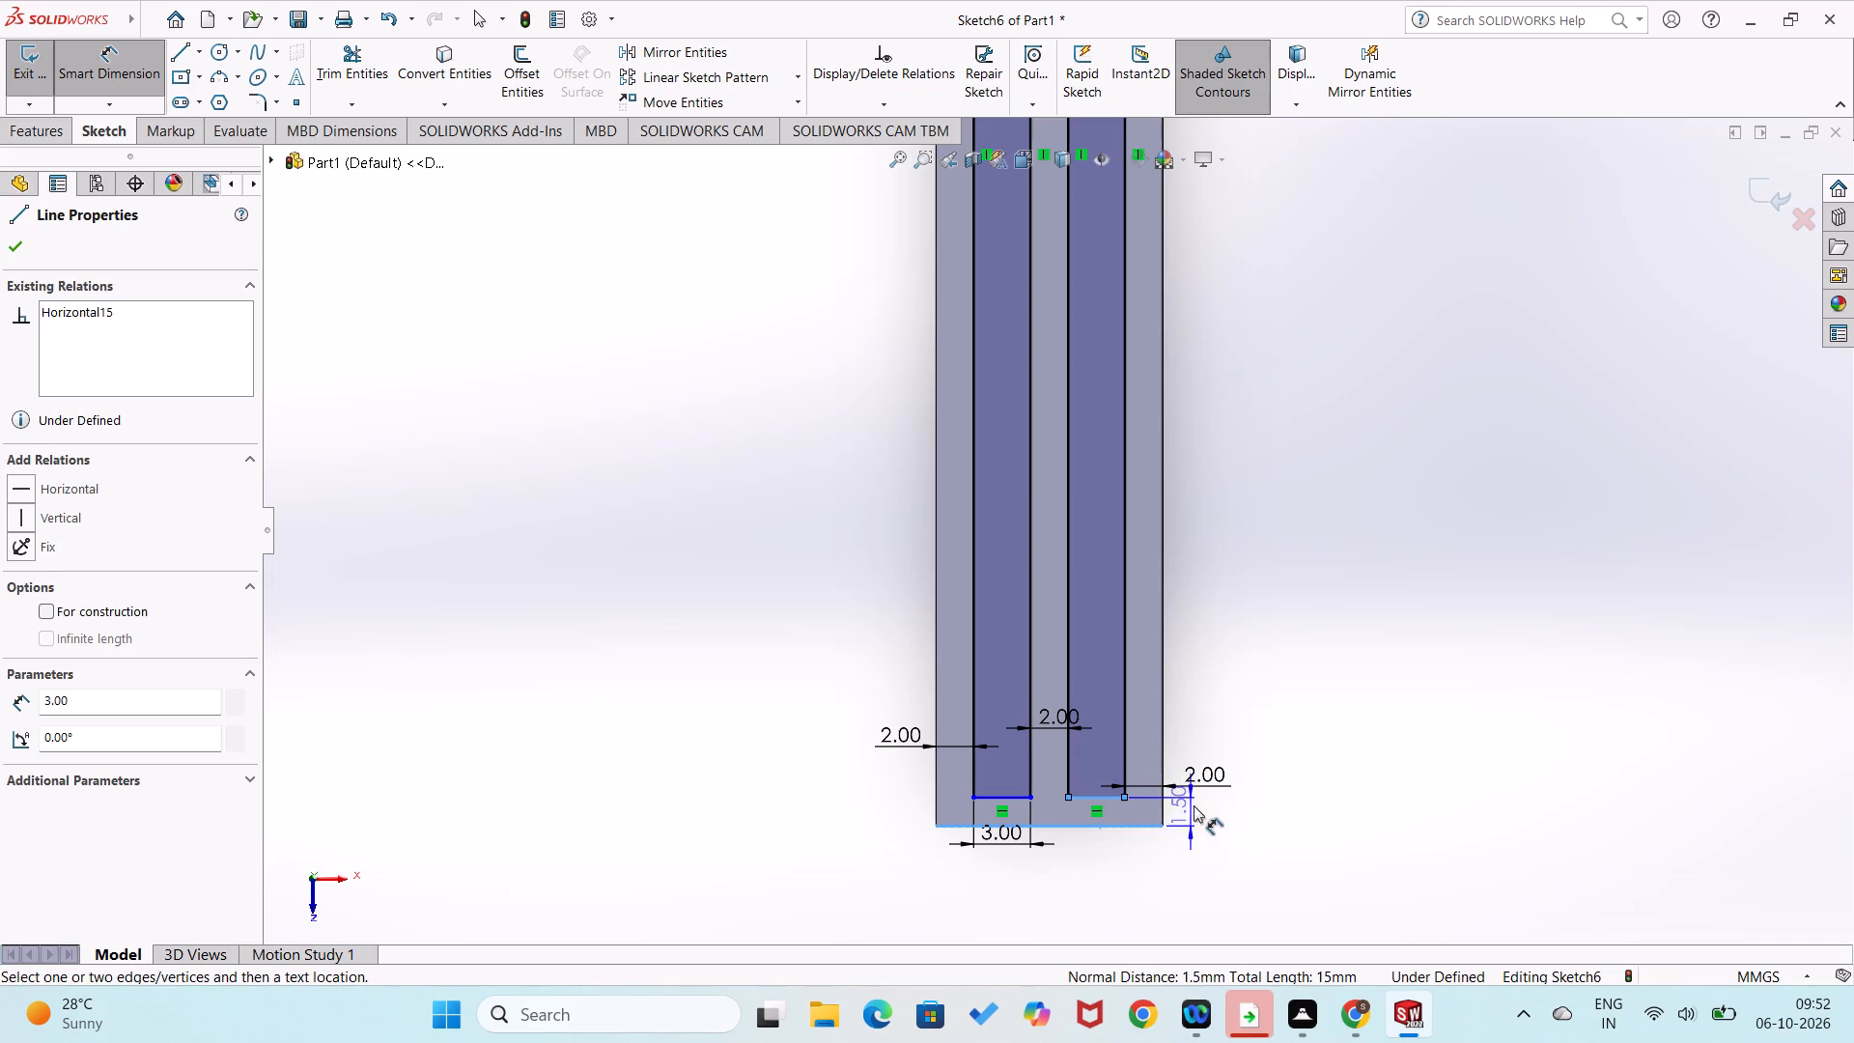
click(1198, 807)
click(1112, 776)
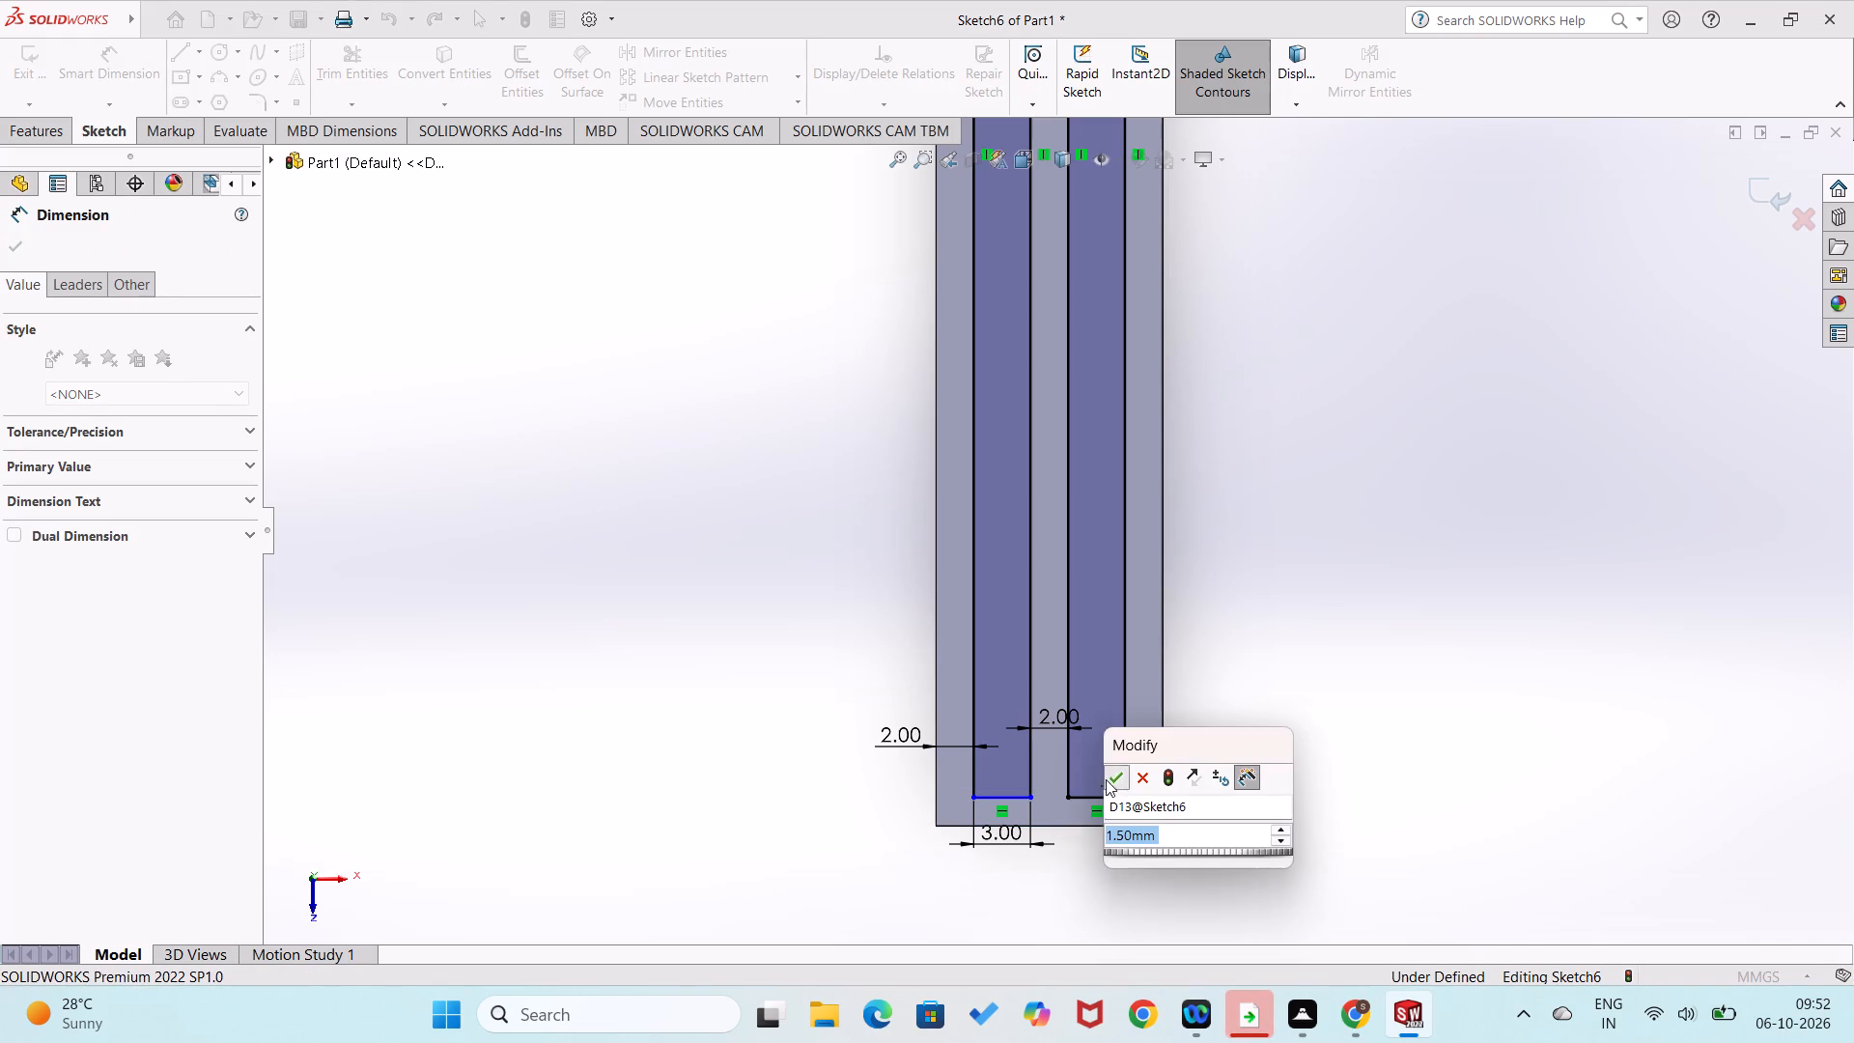
click(953, 825)
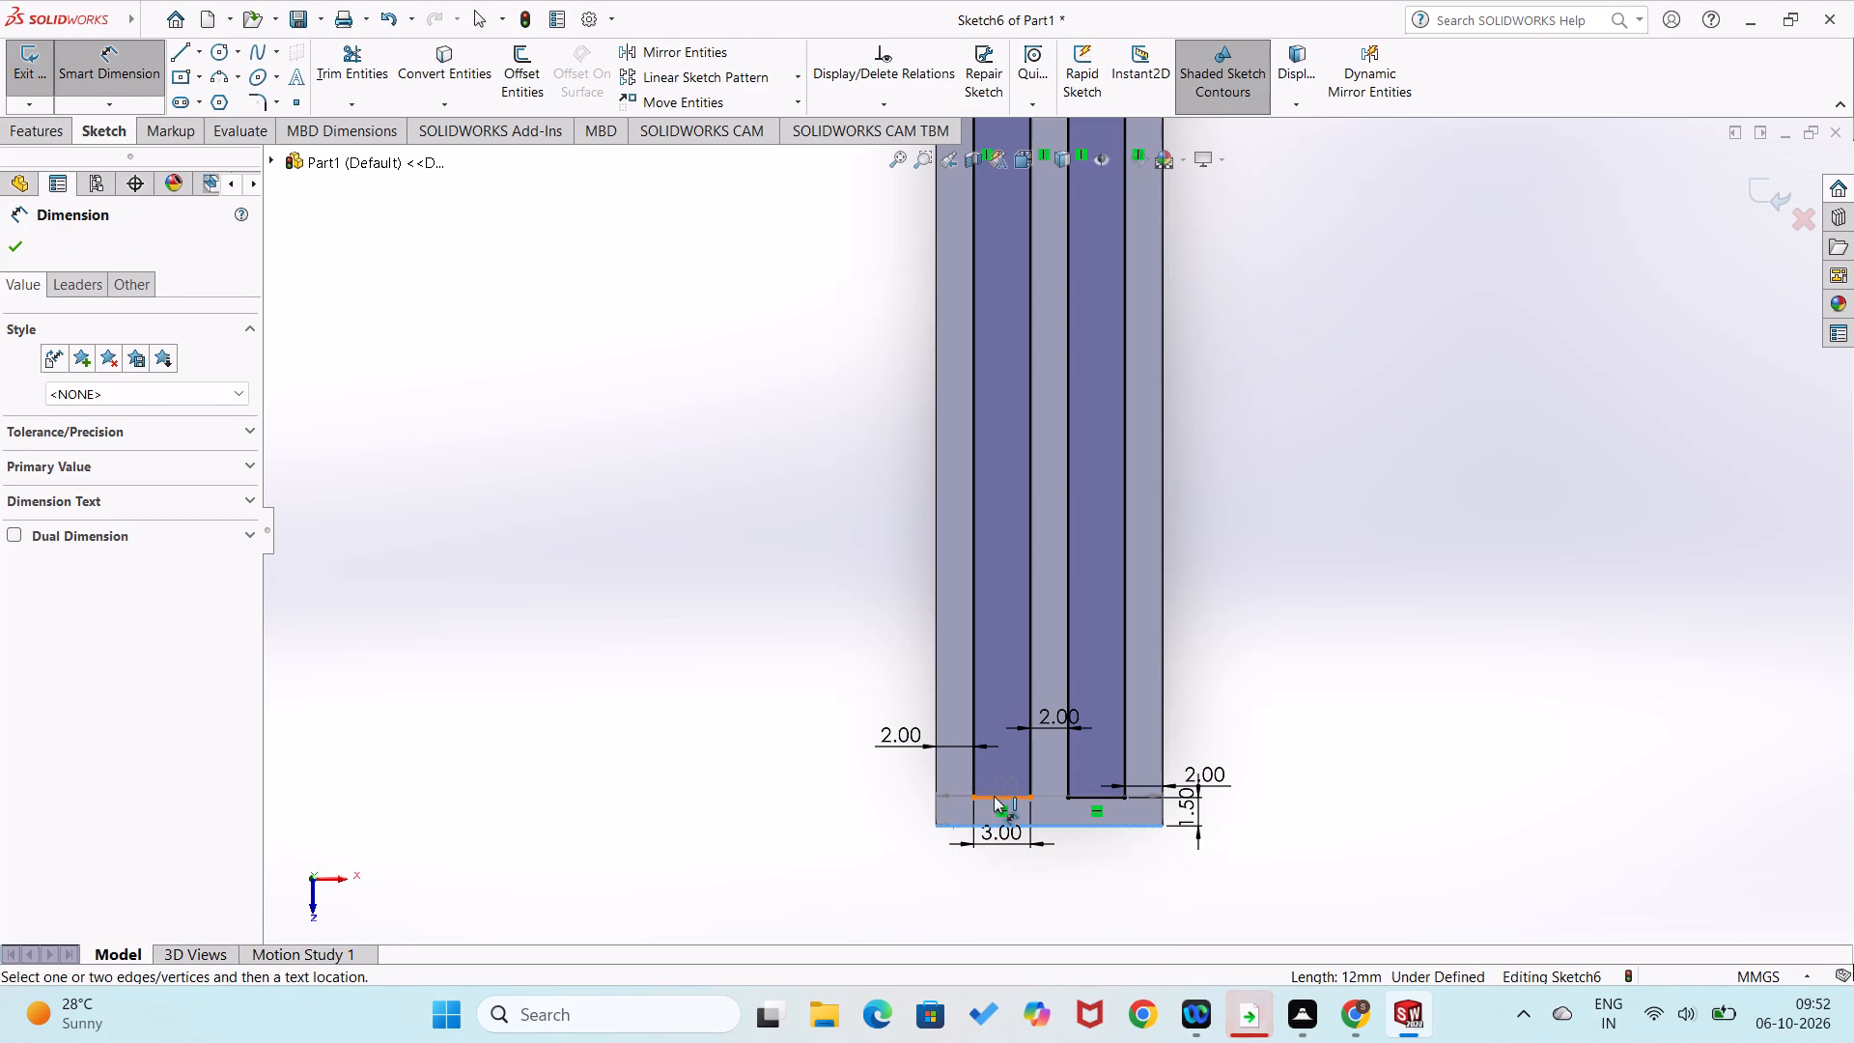
click(996, 795)
click(785, 761)
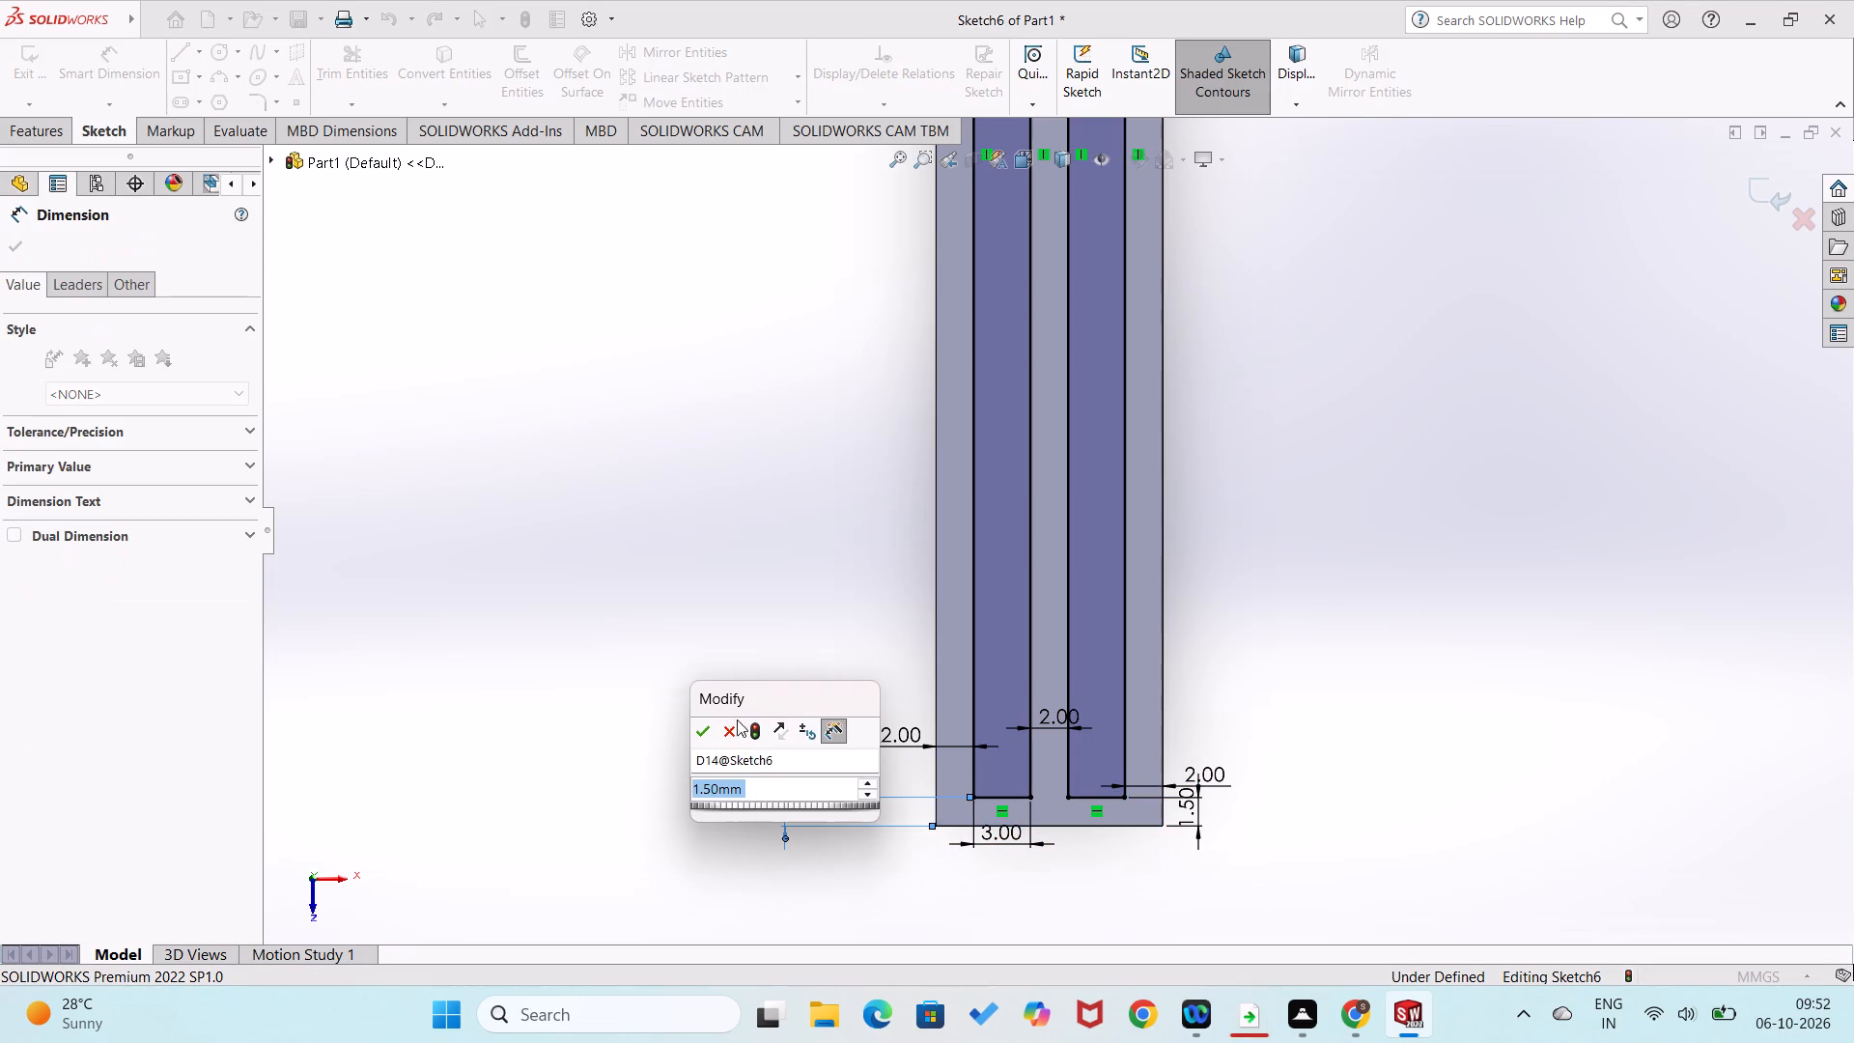
click(698, 731)
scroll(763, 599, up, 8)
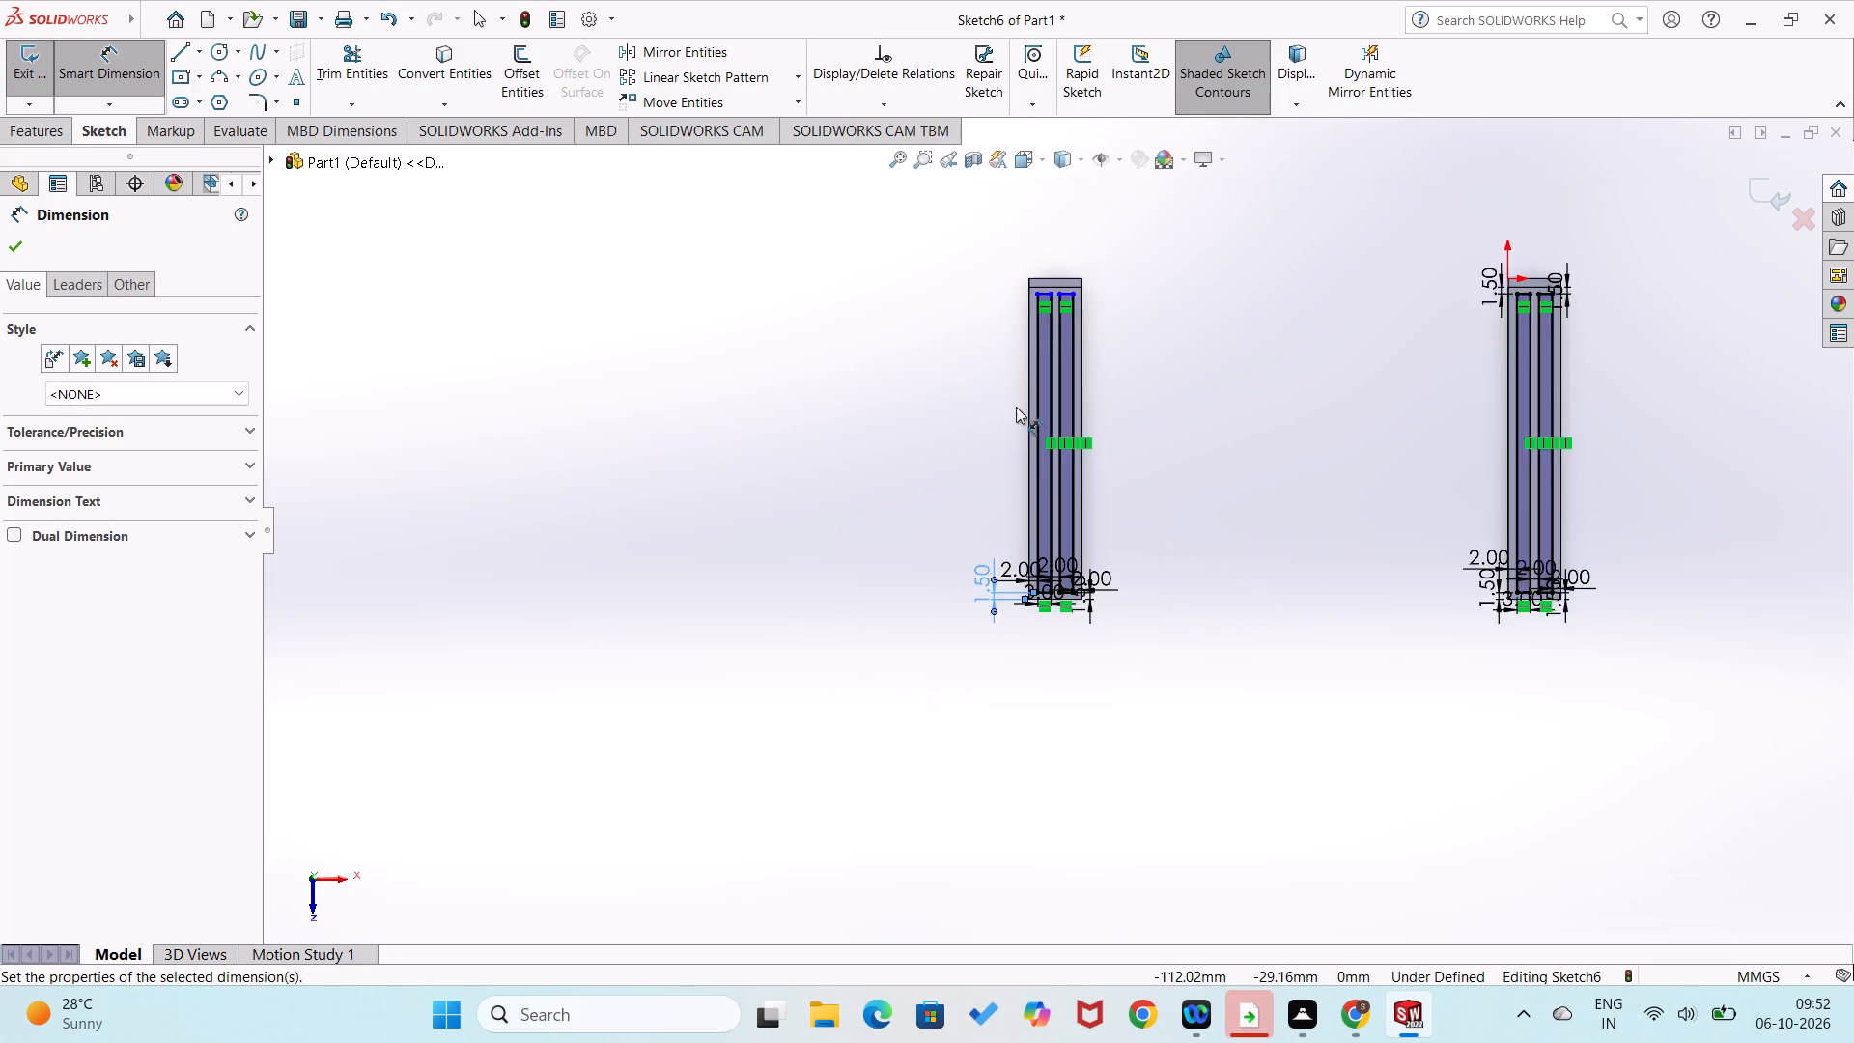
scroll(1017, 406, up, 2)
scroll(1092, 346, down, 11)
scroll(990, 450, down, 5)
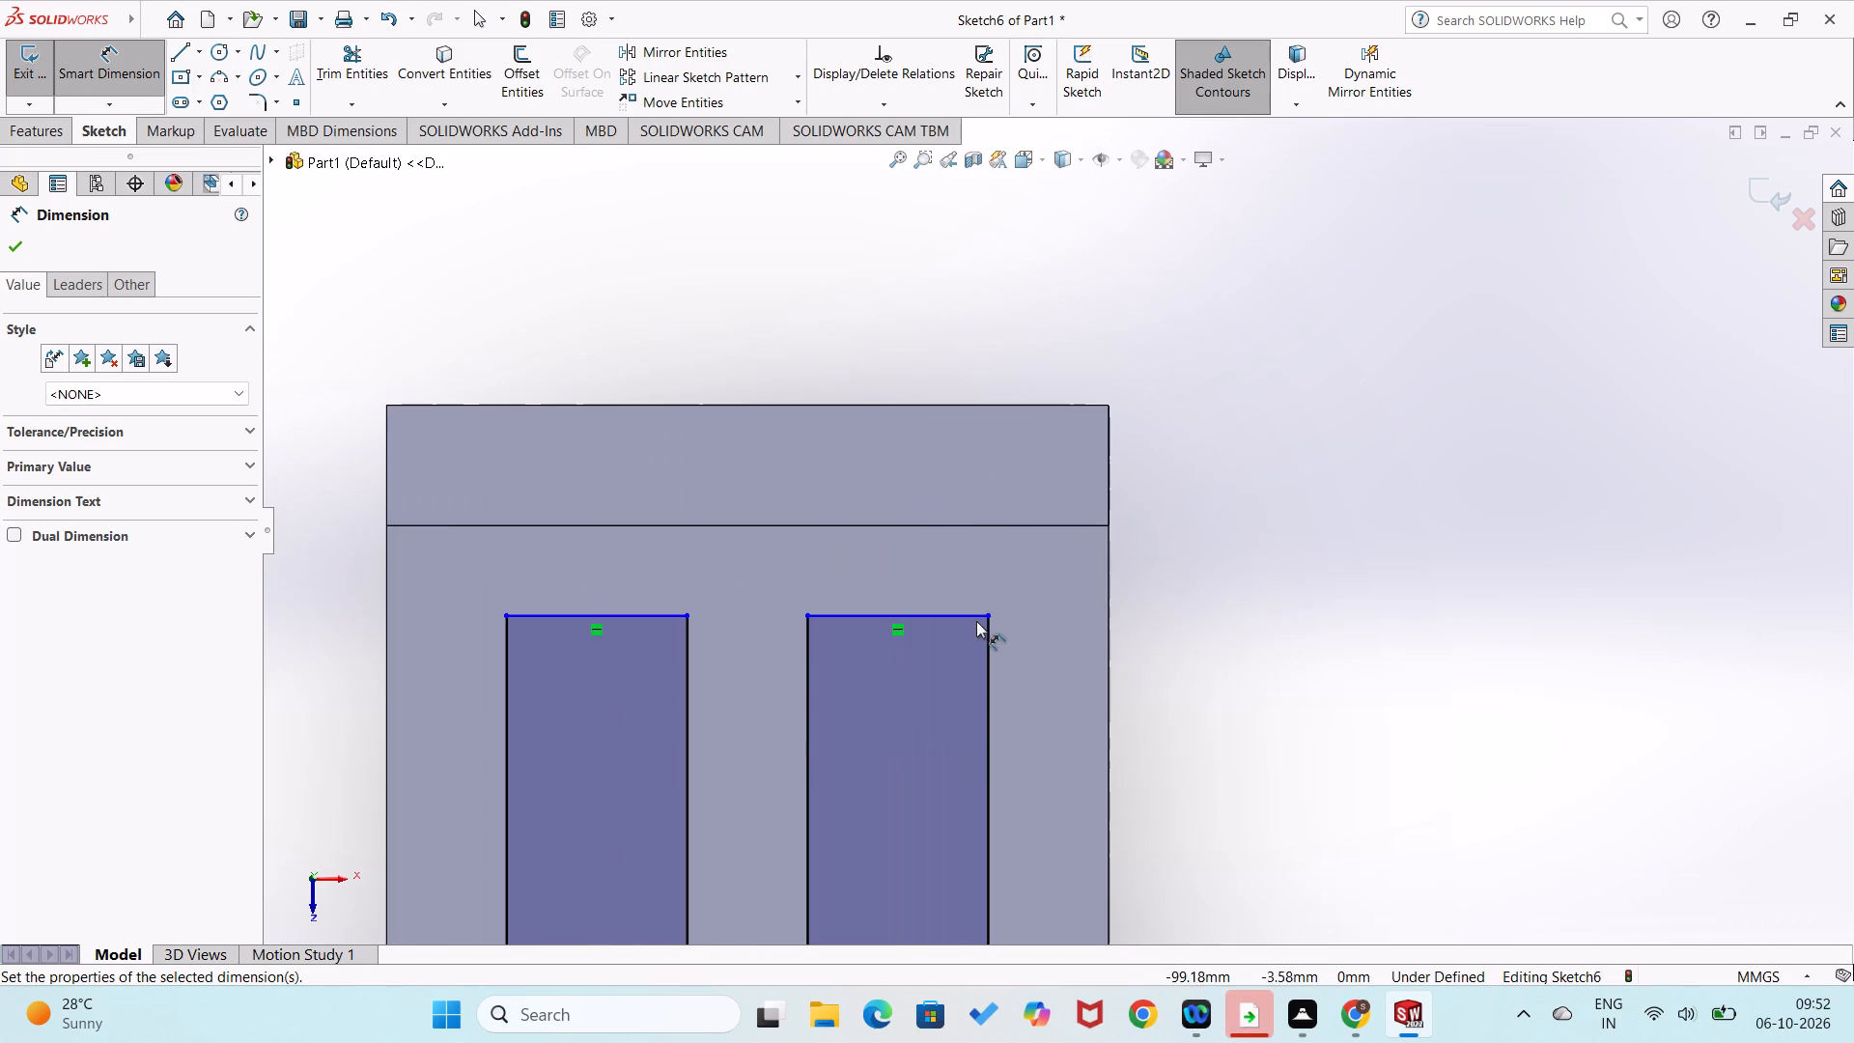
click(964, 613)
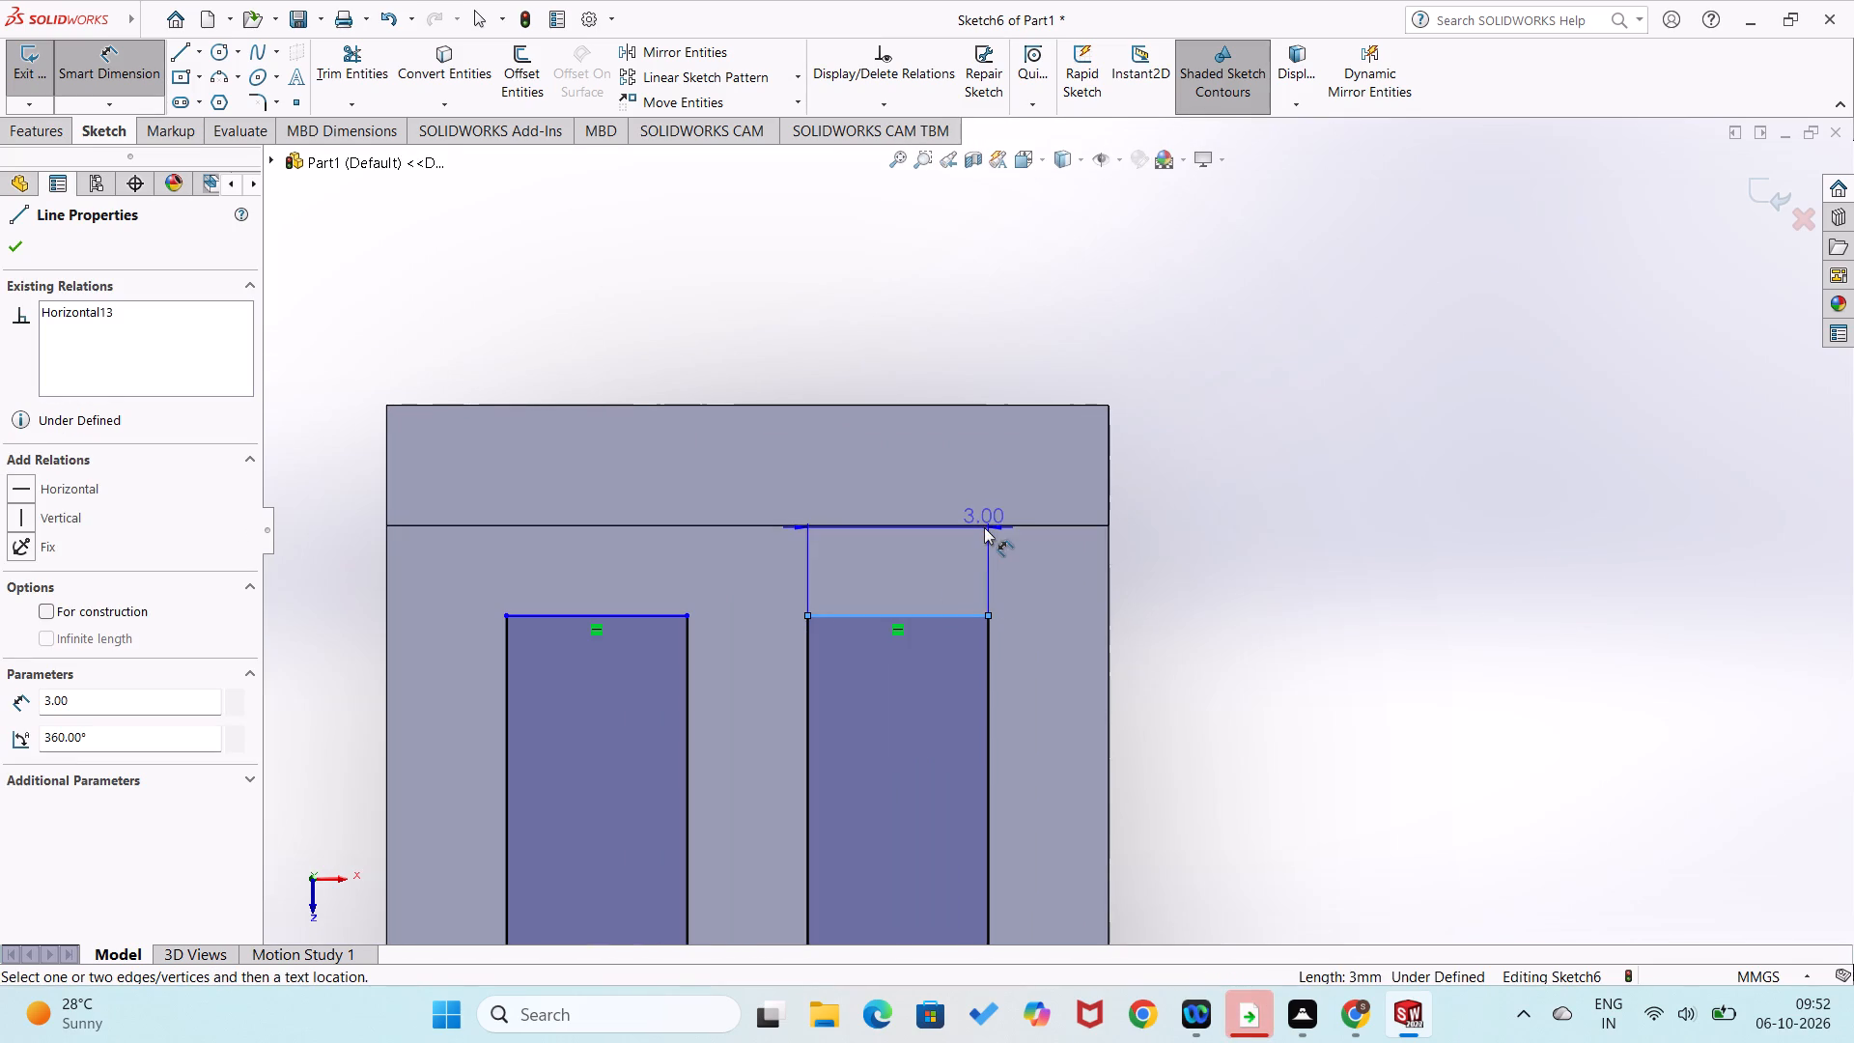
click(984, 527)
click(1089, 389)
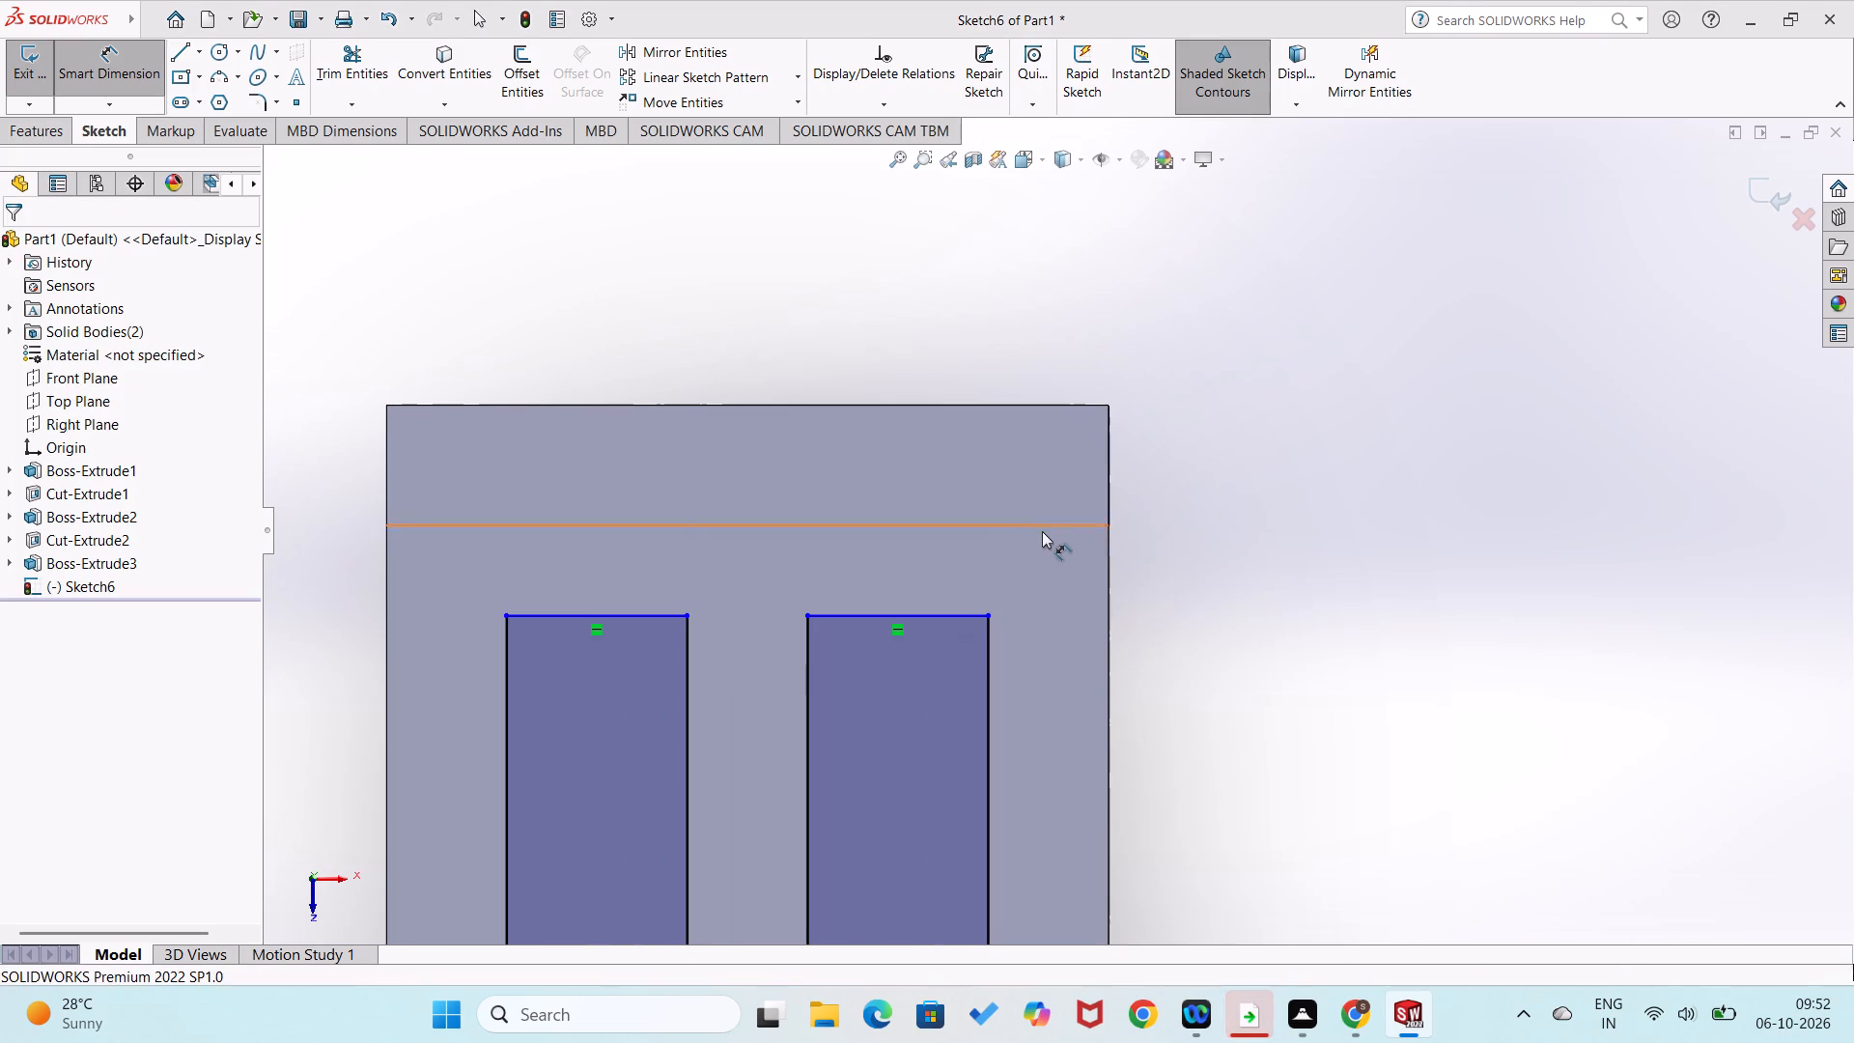
Dimension the frame-side edges of both rectangles 1.5 mm from the line where the frame meets the base plate.
click(1025, 521)
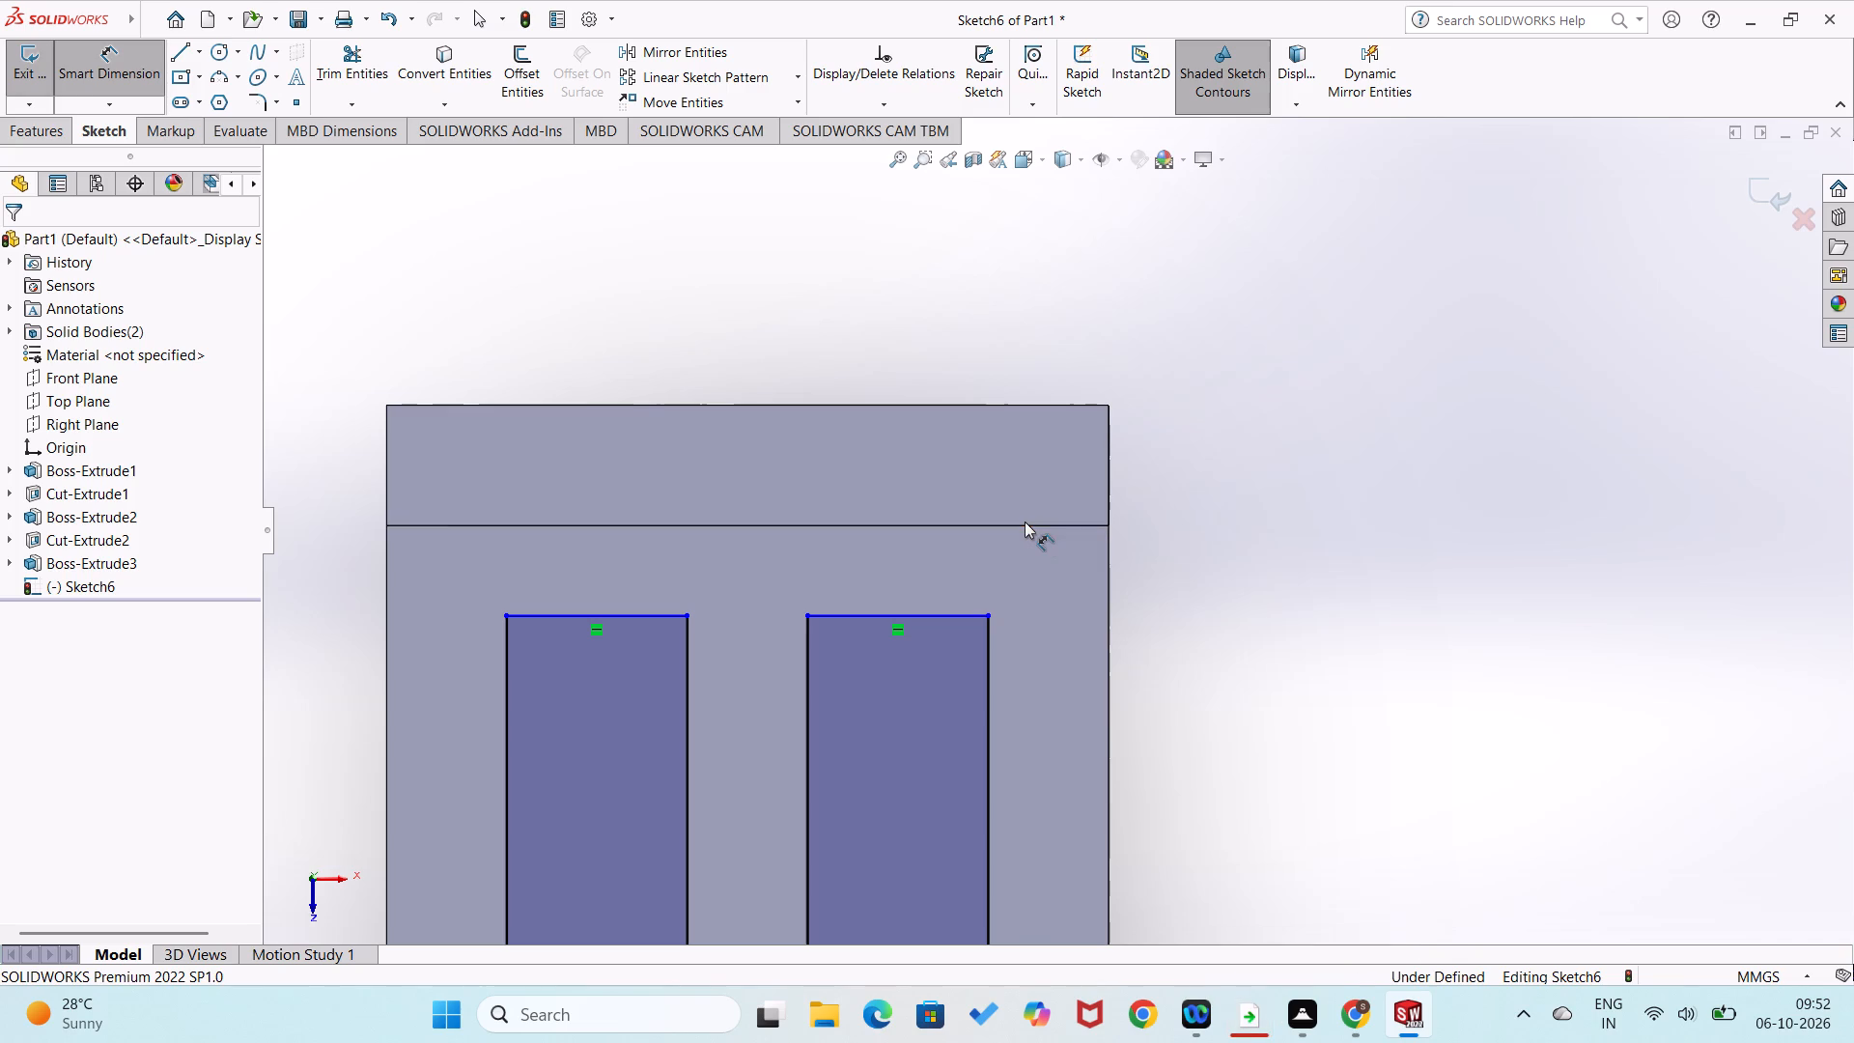
click(970, 612)
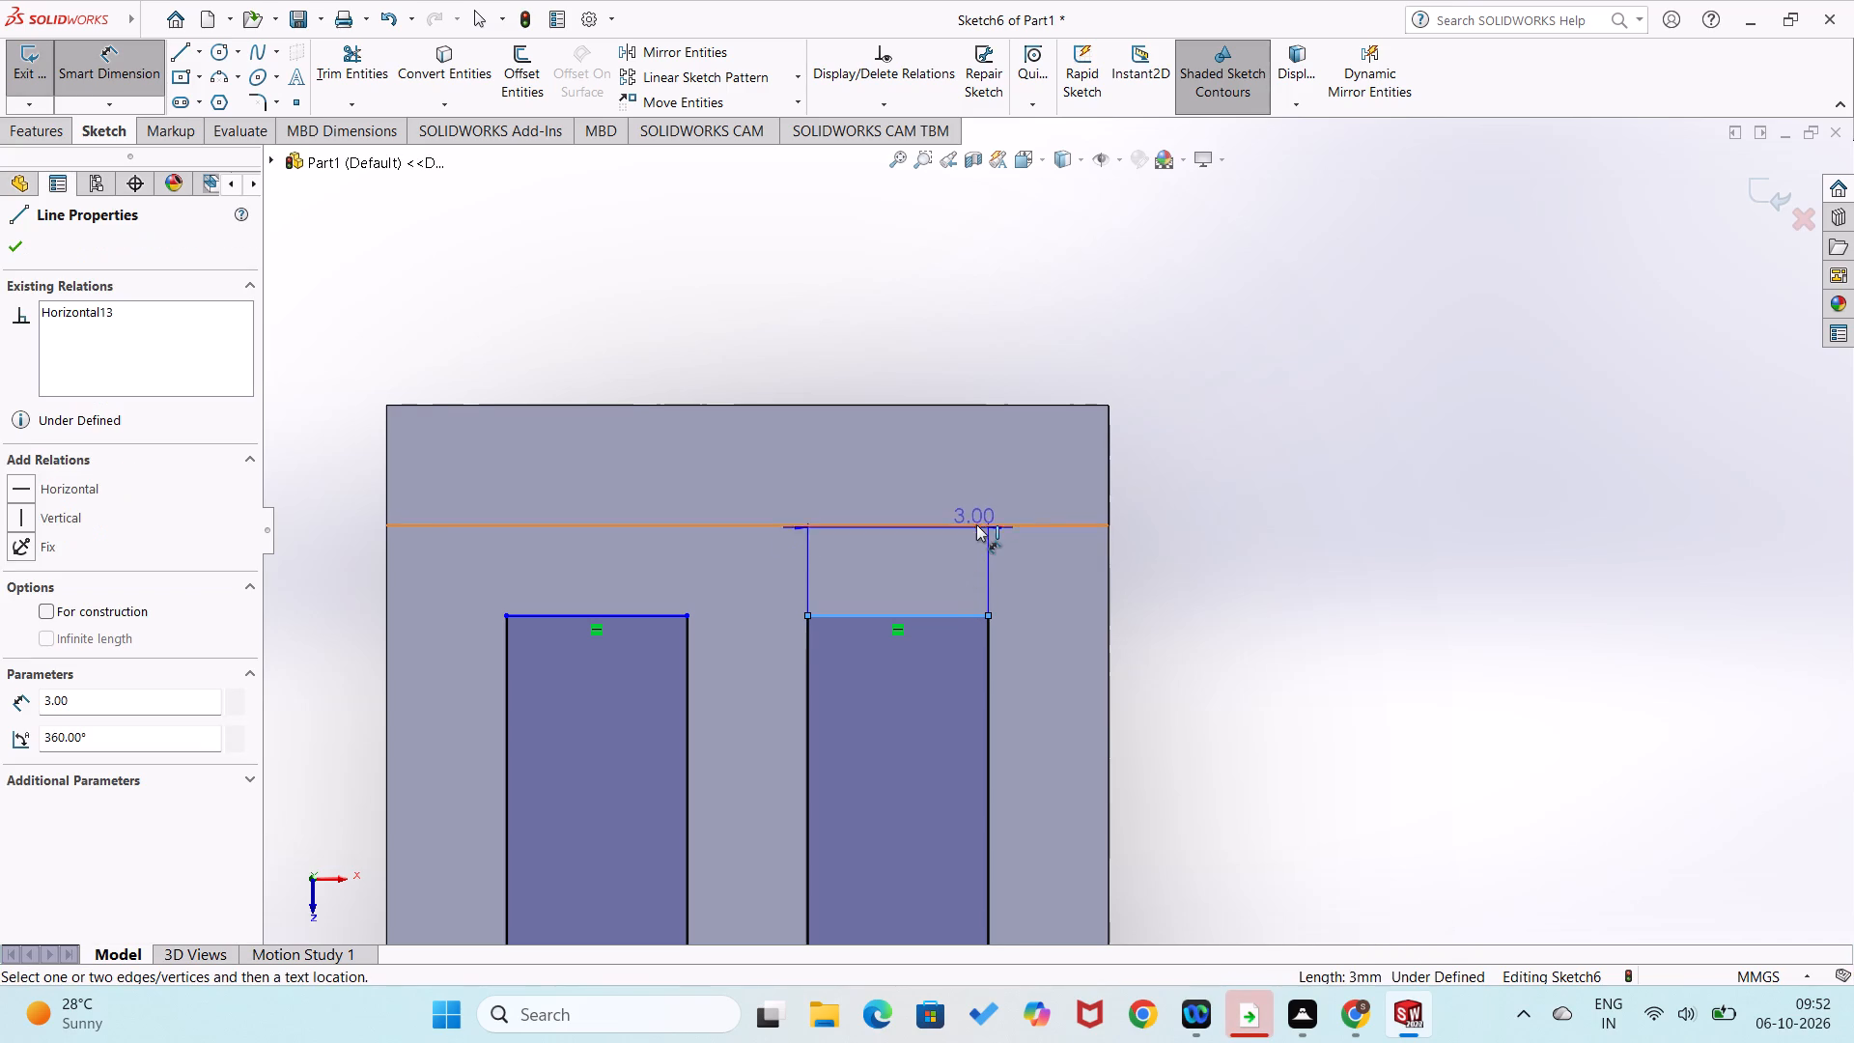
click(976, 524)
click(1153, 564)
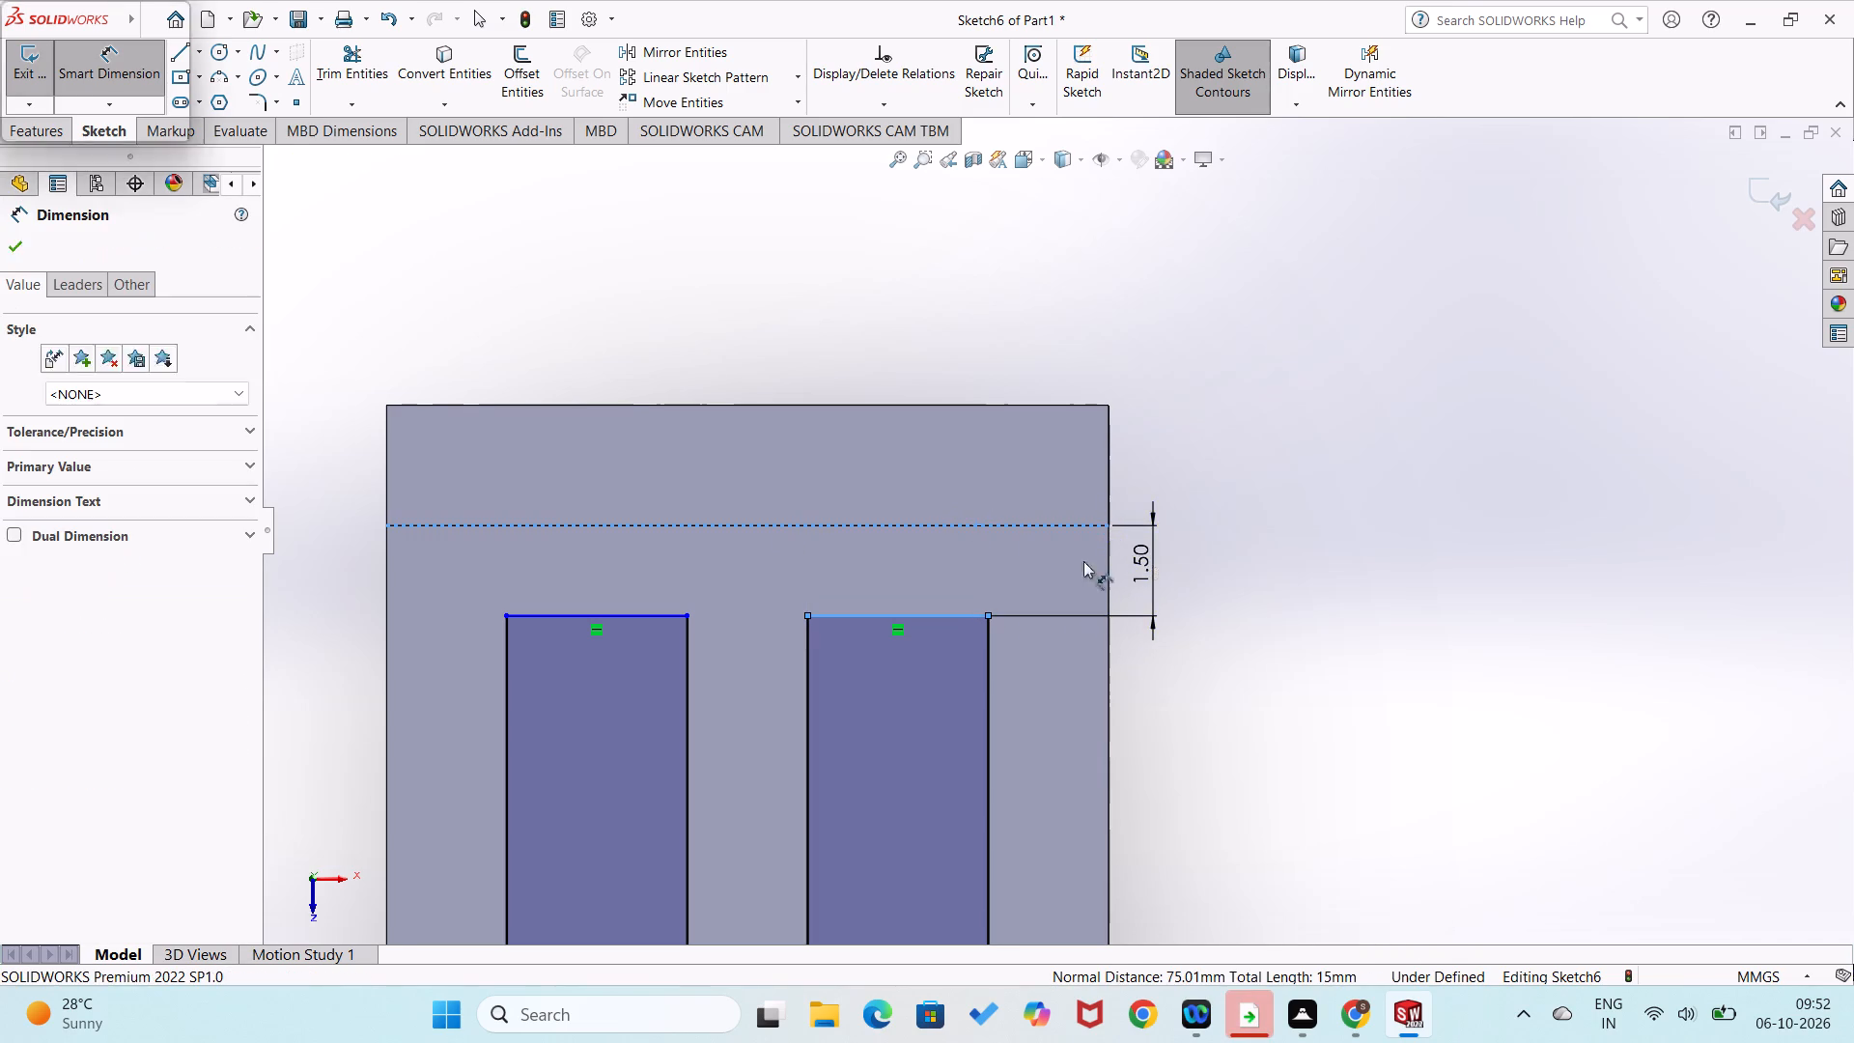
click(1072, 530)
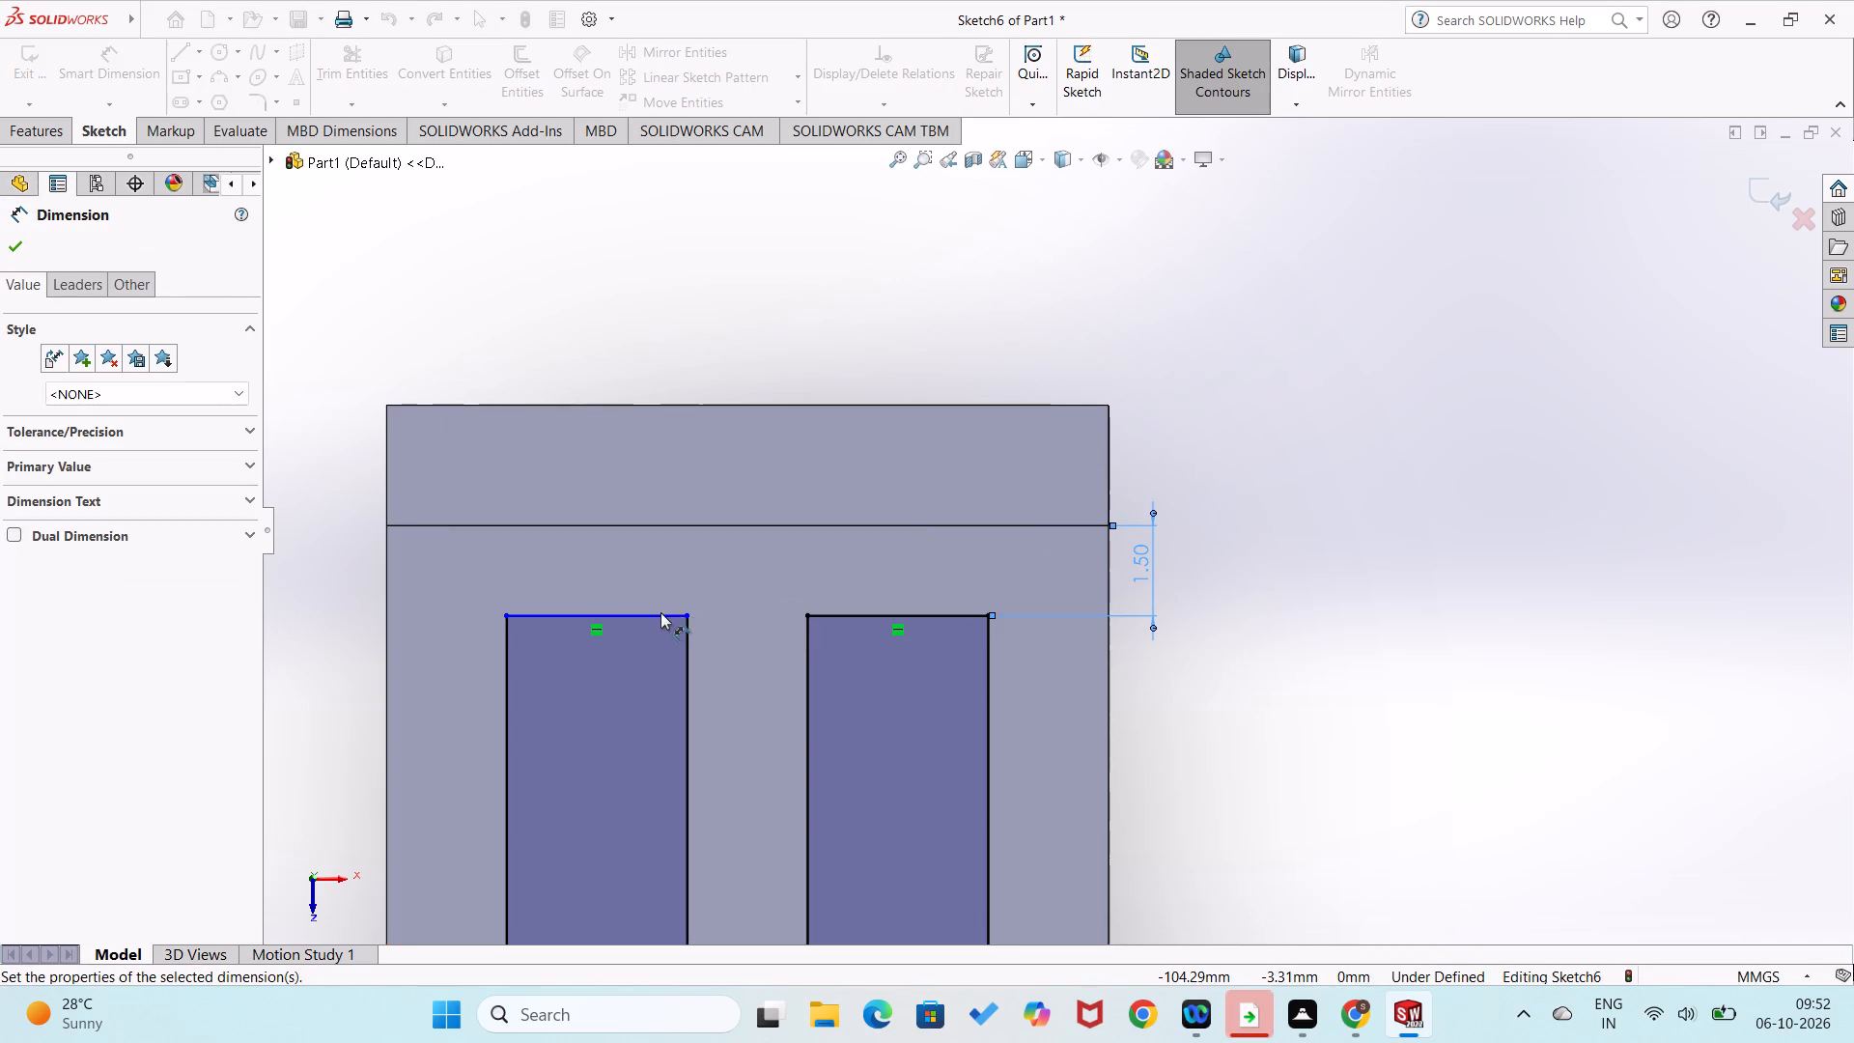
click(657, 613)
click(664, 523)
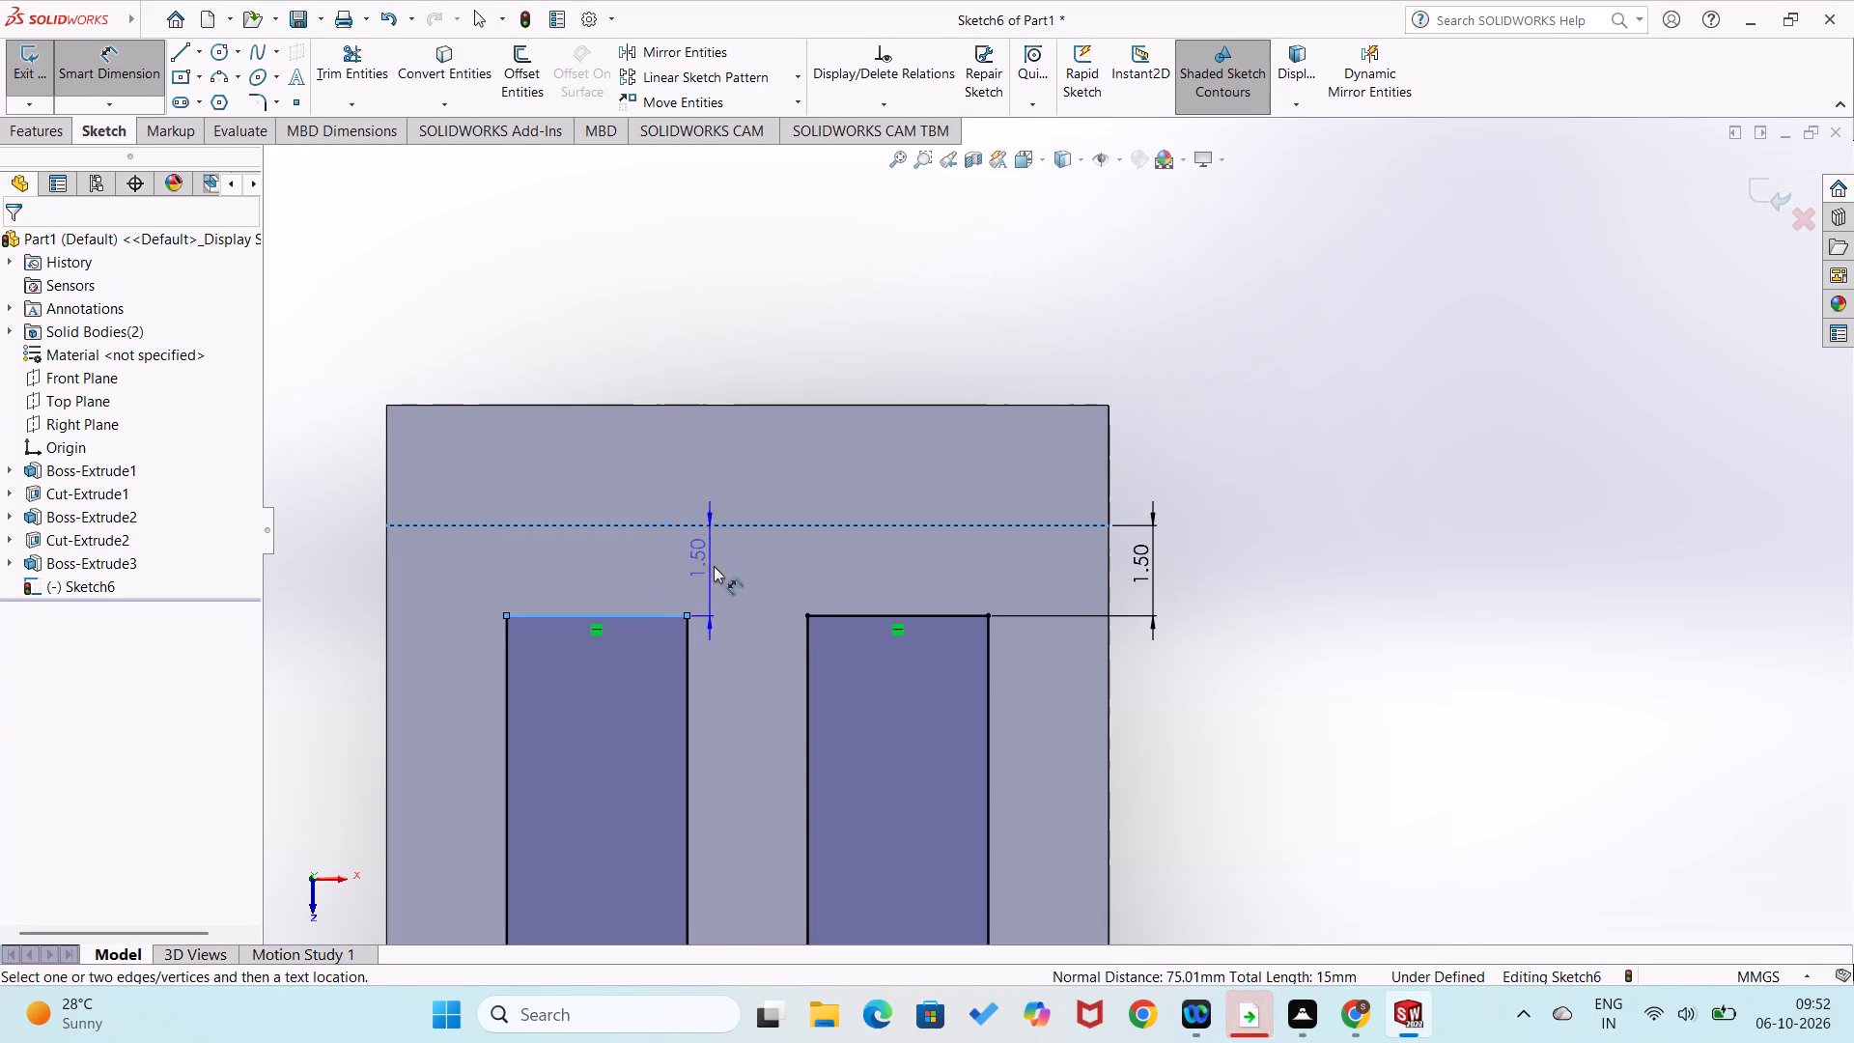
click(716, 569)
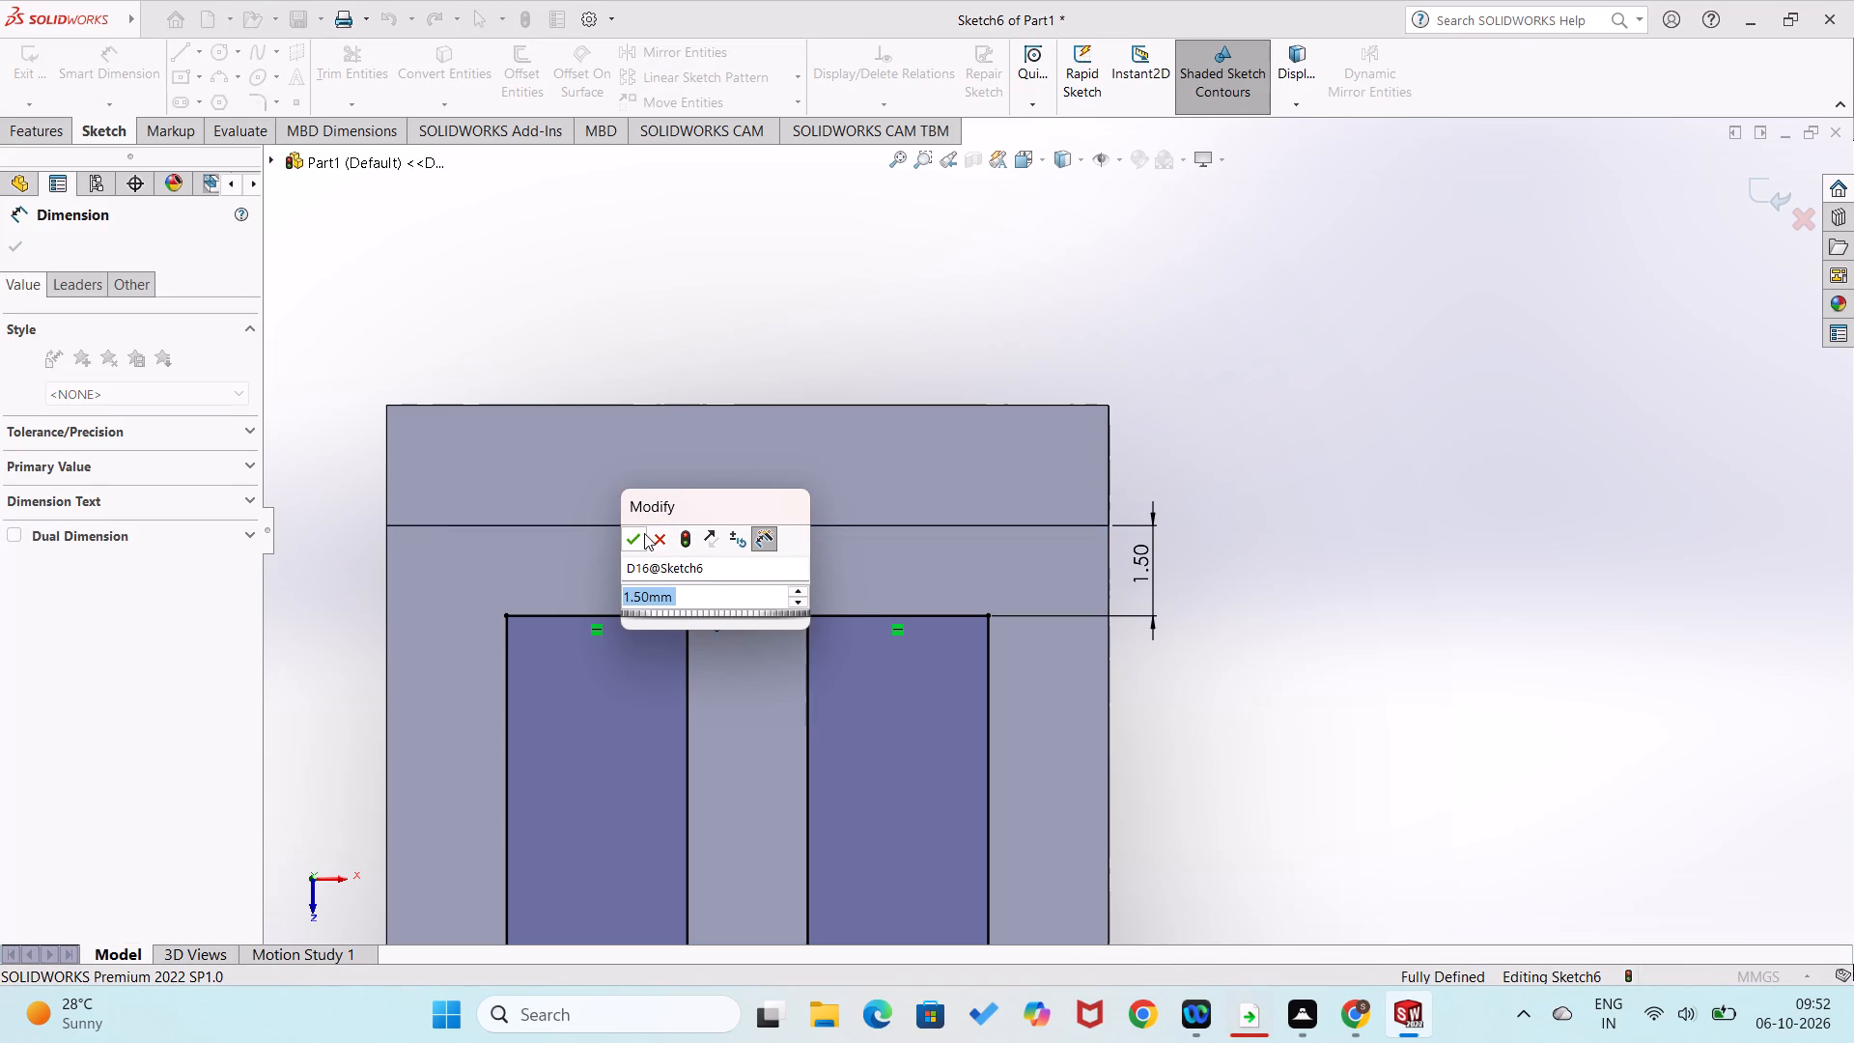
click(638, 537)
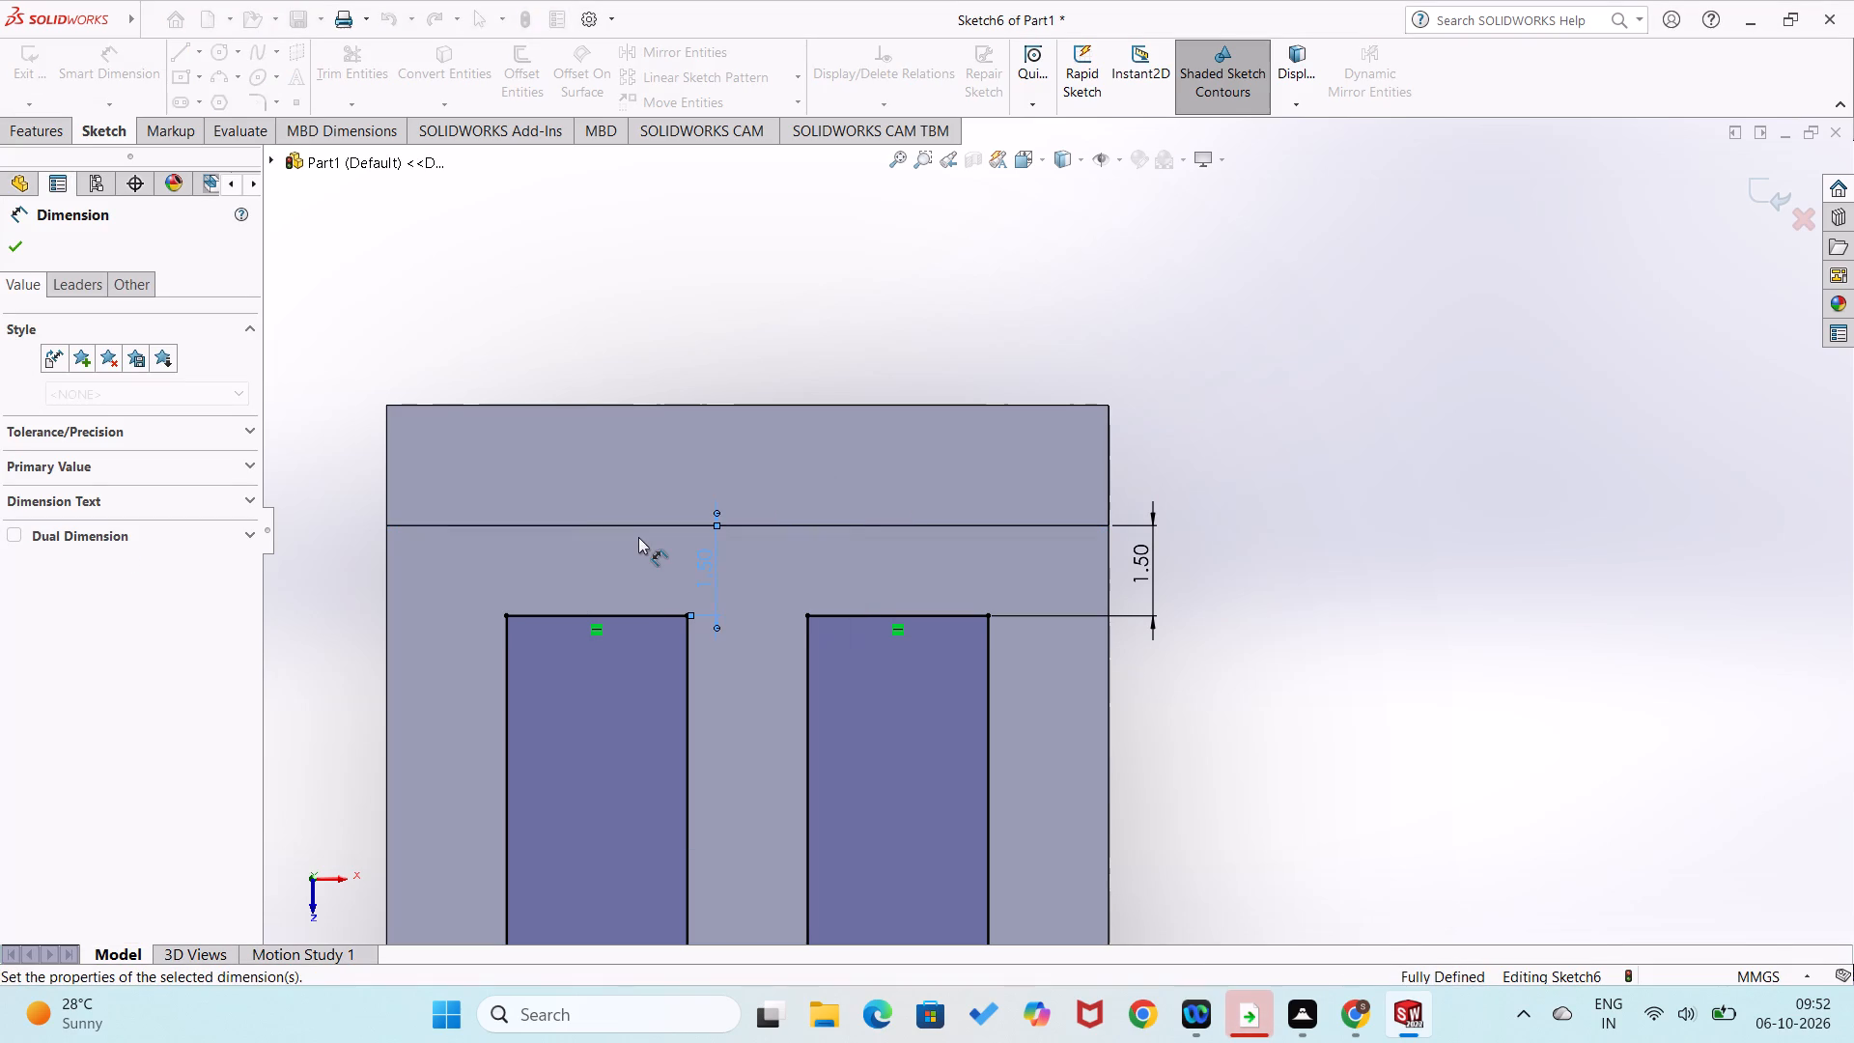
click(1503, 718)
Cut-extrude the paired rectangles in both base plates with a 2 mm blind depth.
scroll(1484, 703, up, 4)
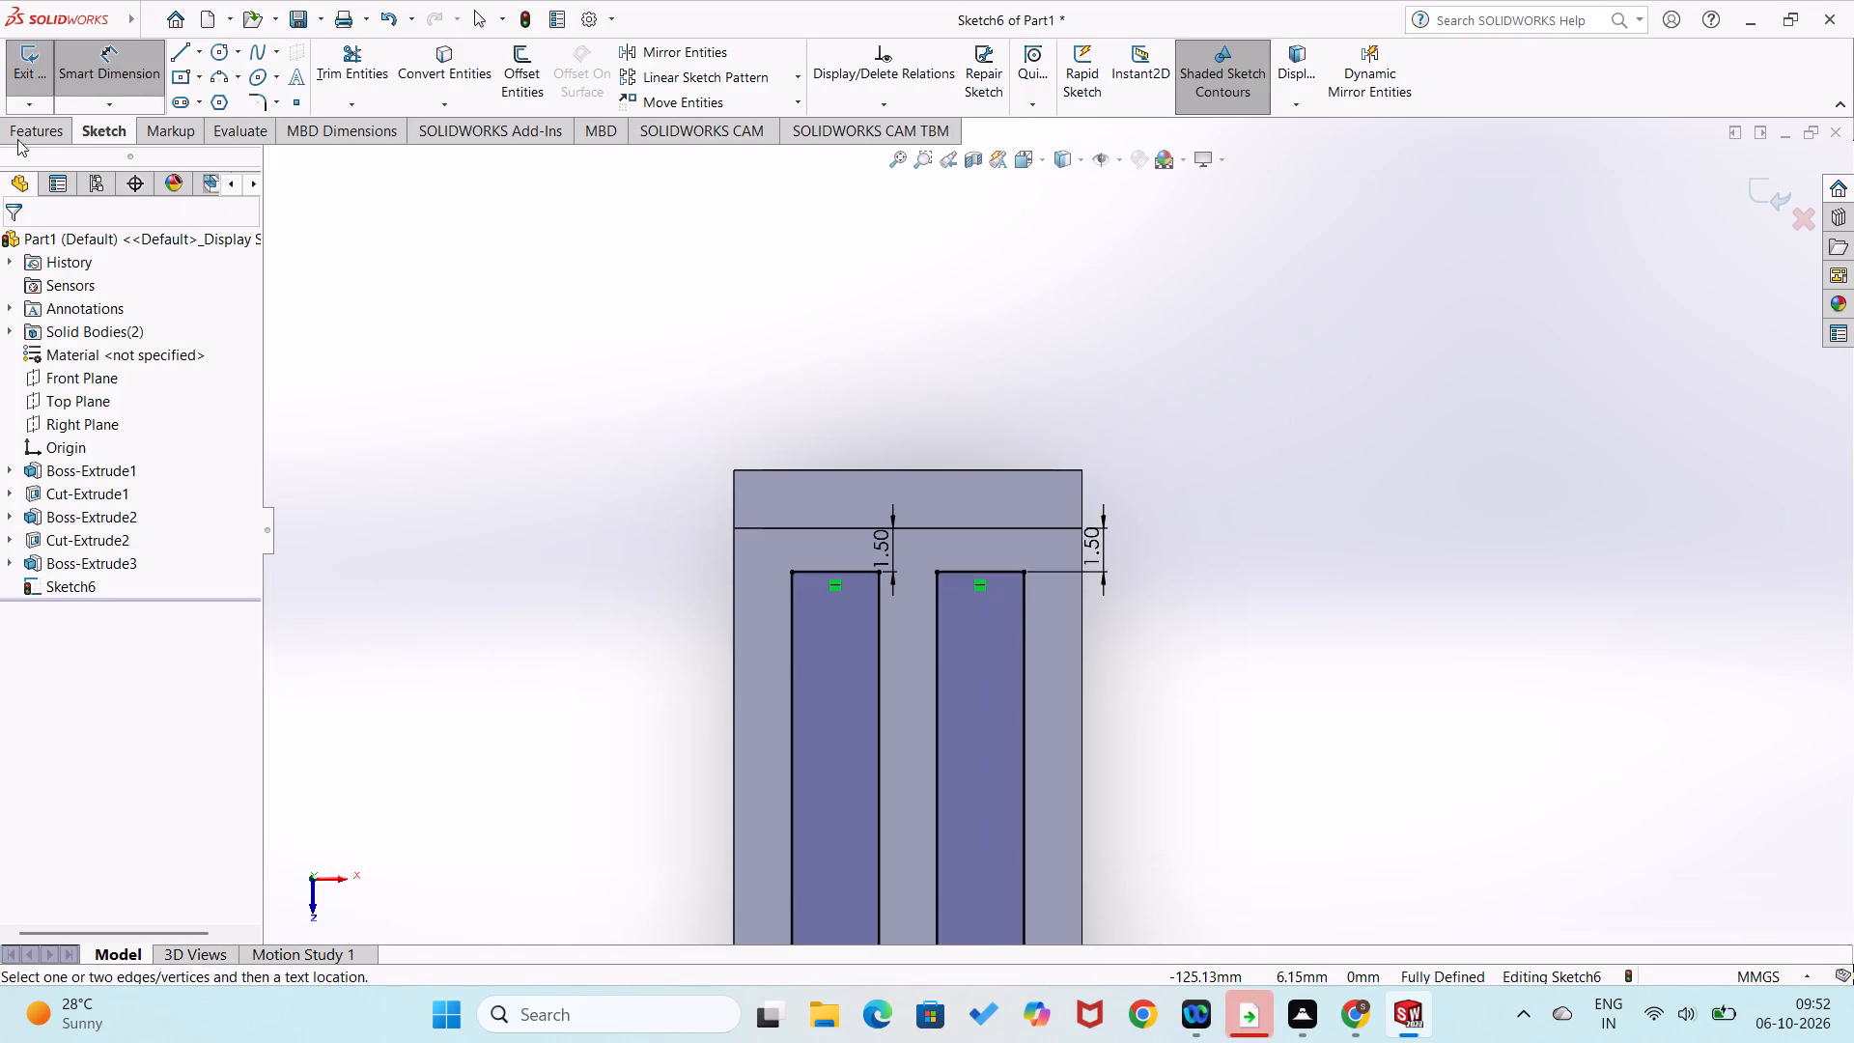
click(36, 128)
click(365, 83)
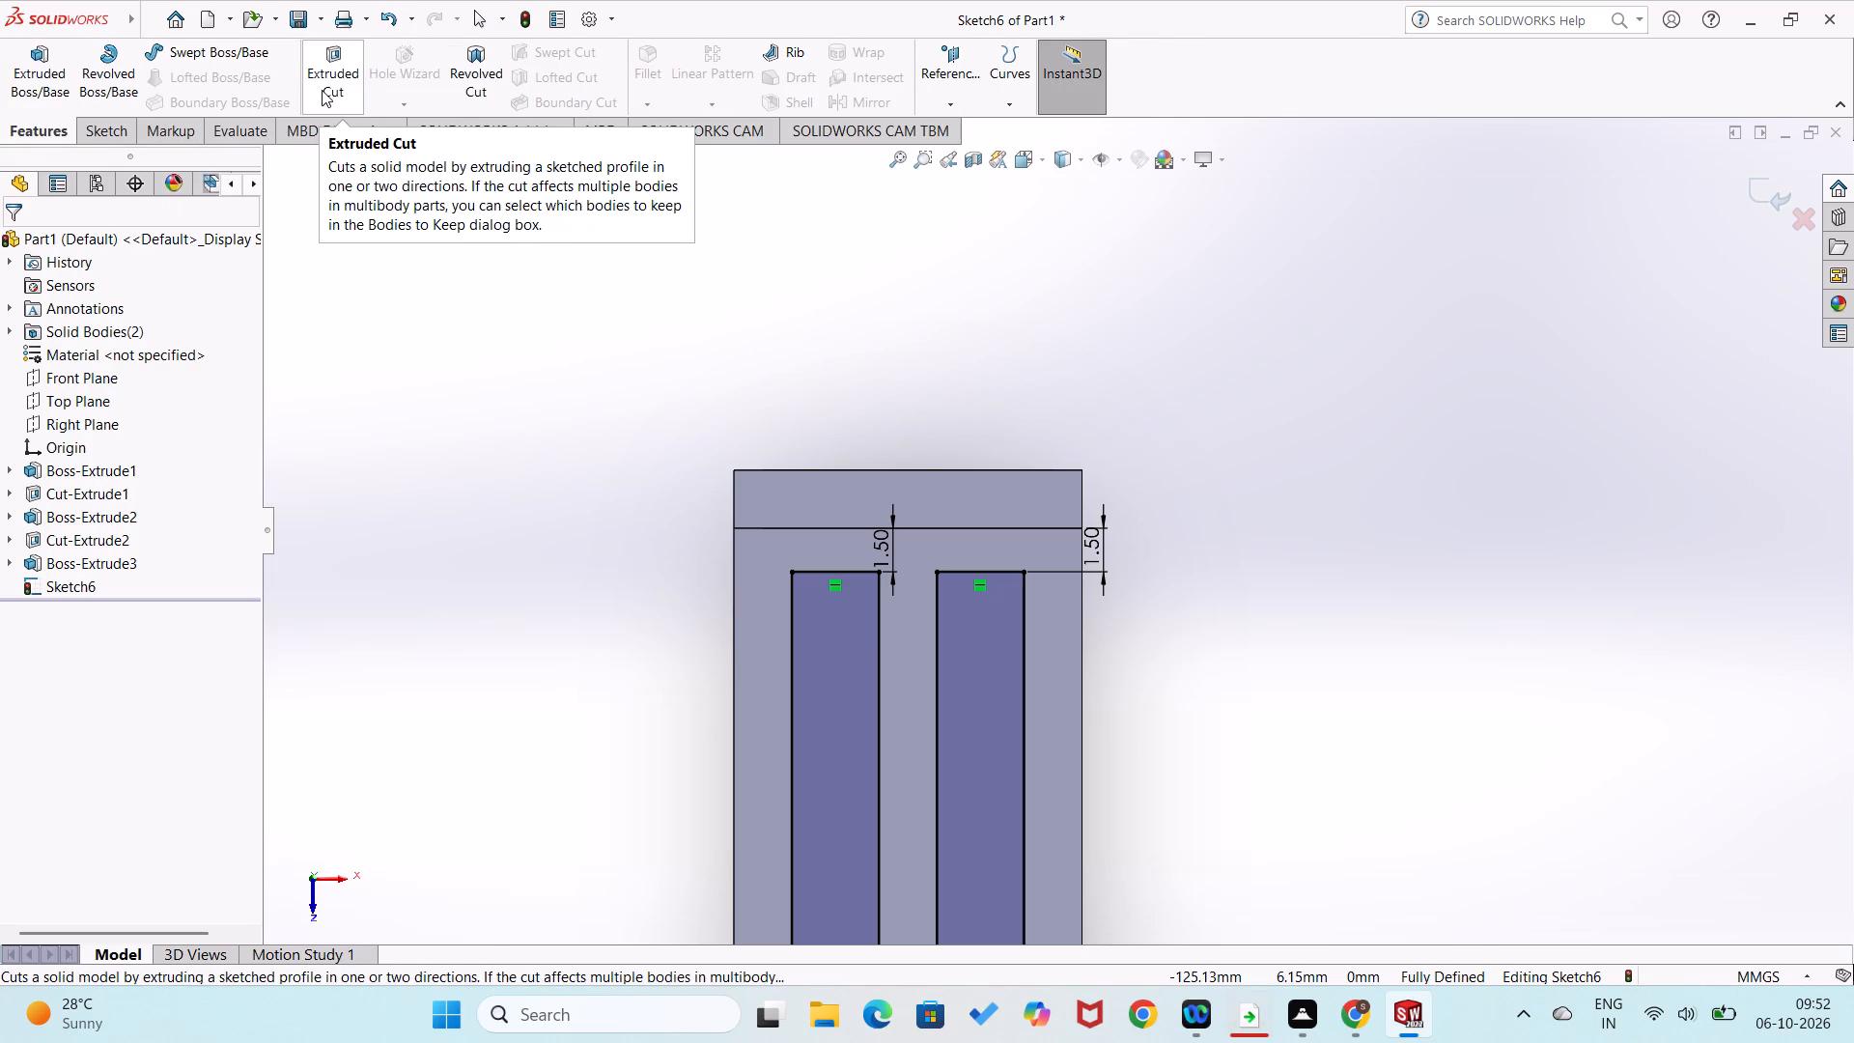
click(320, 63)
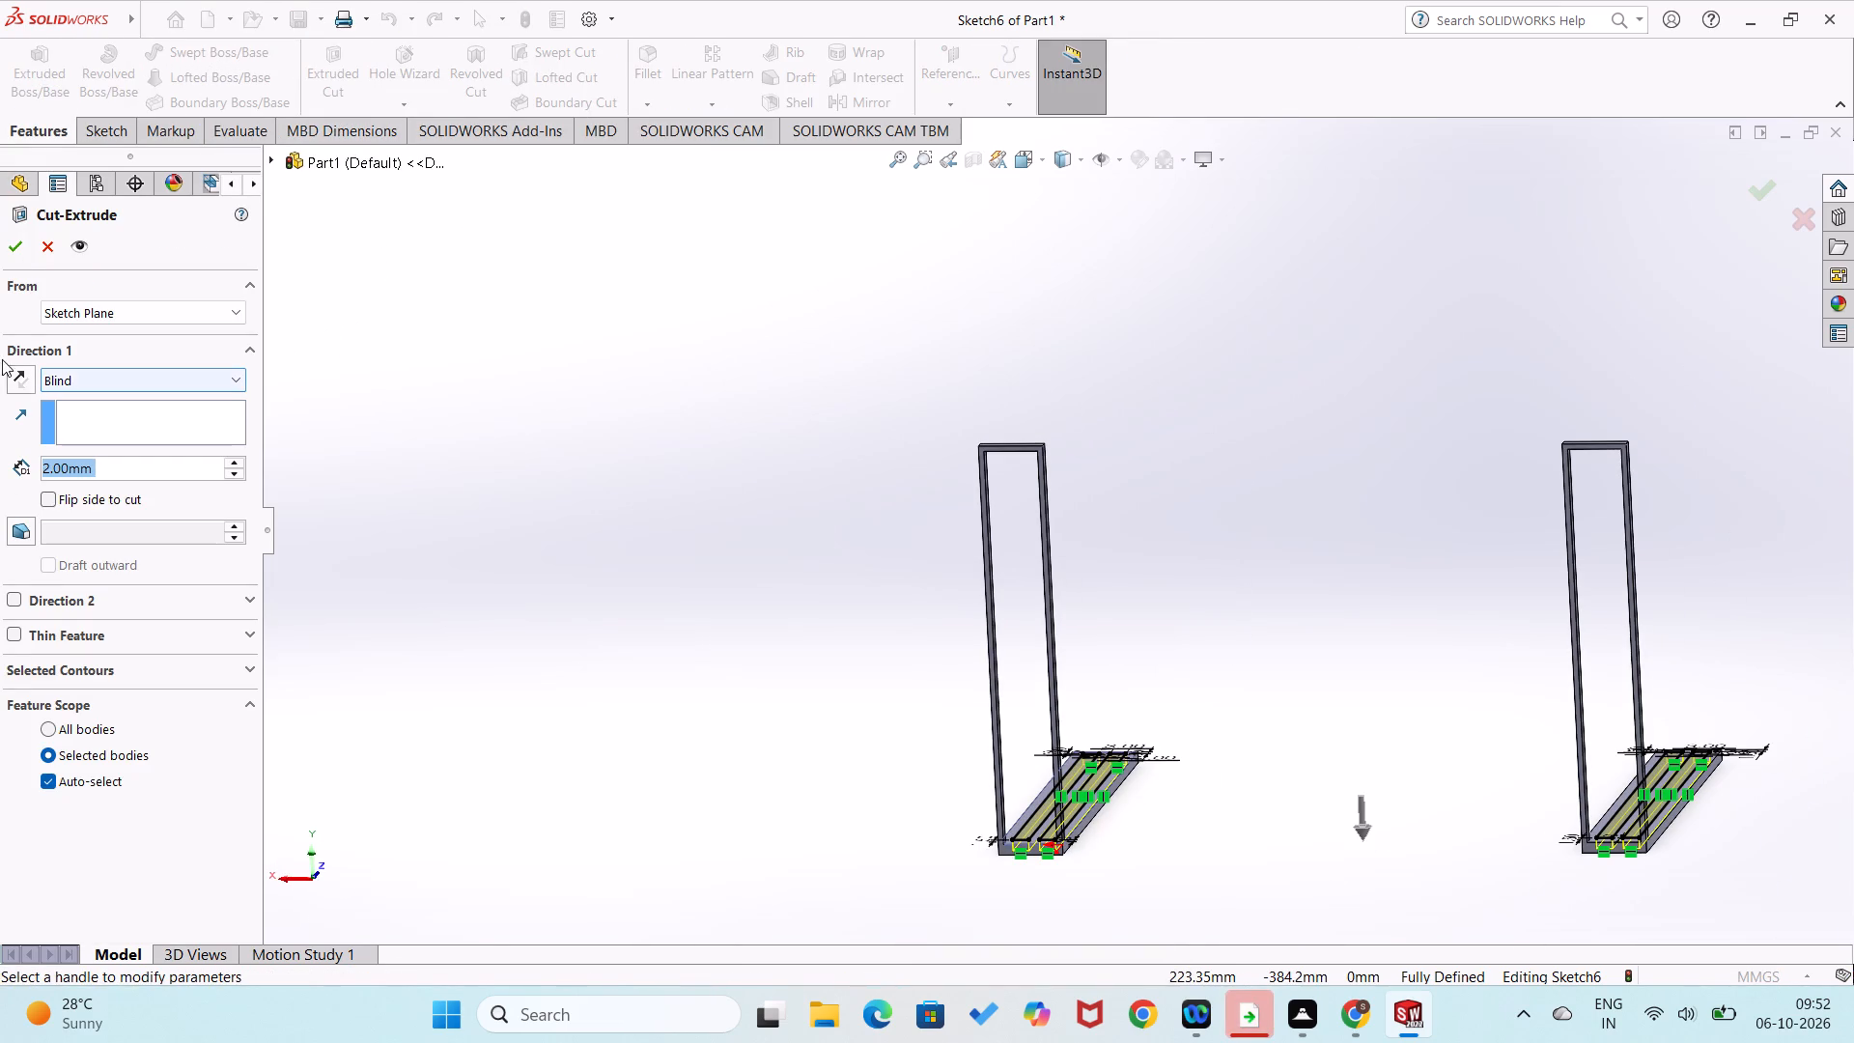
click(18, 236)
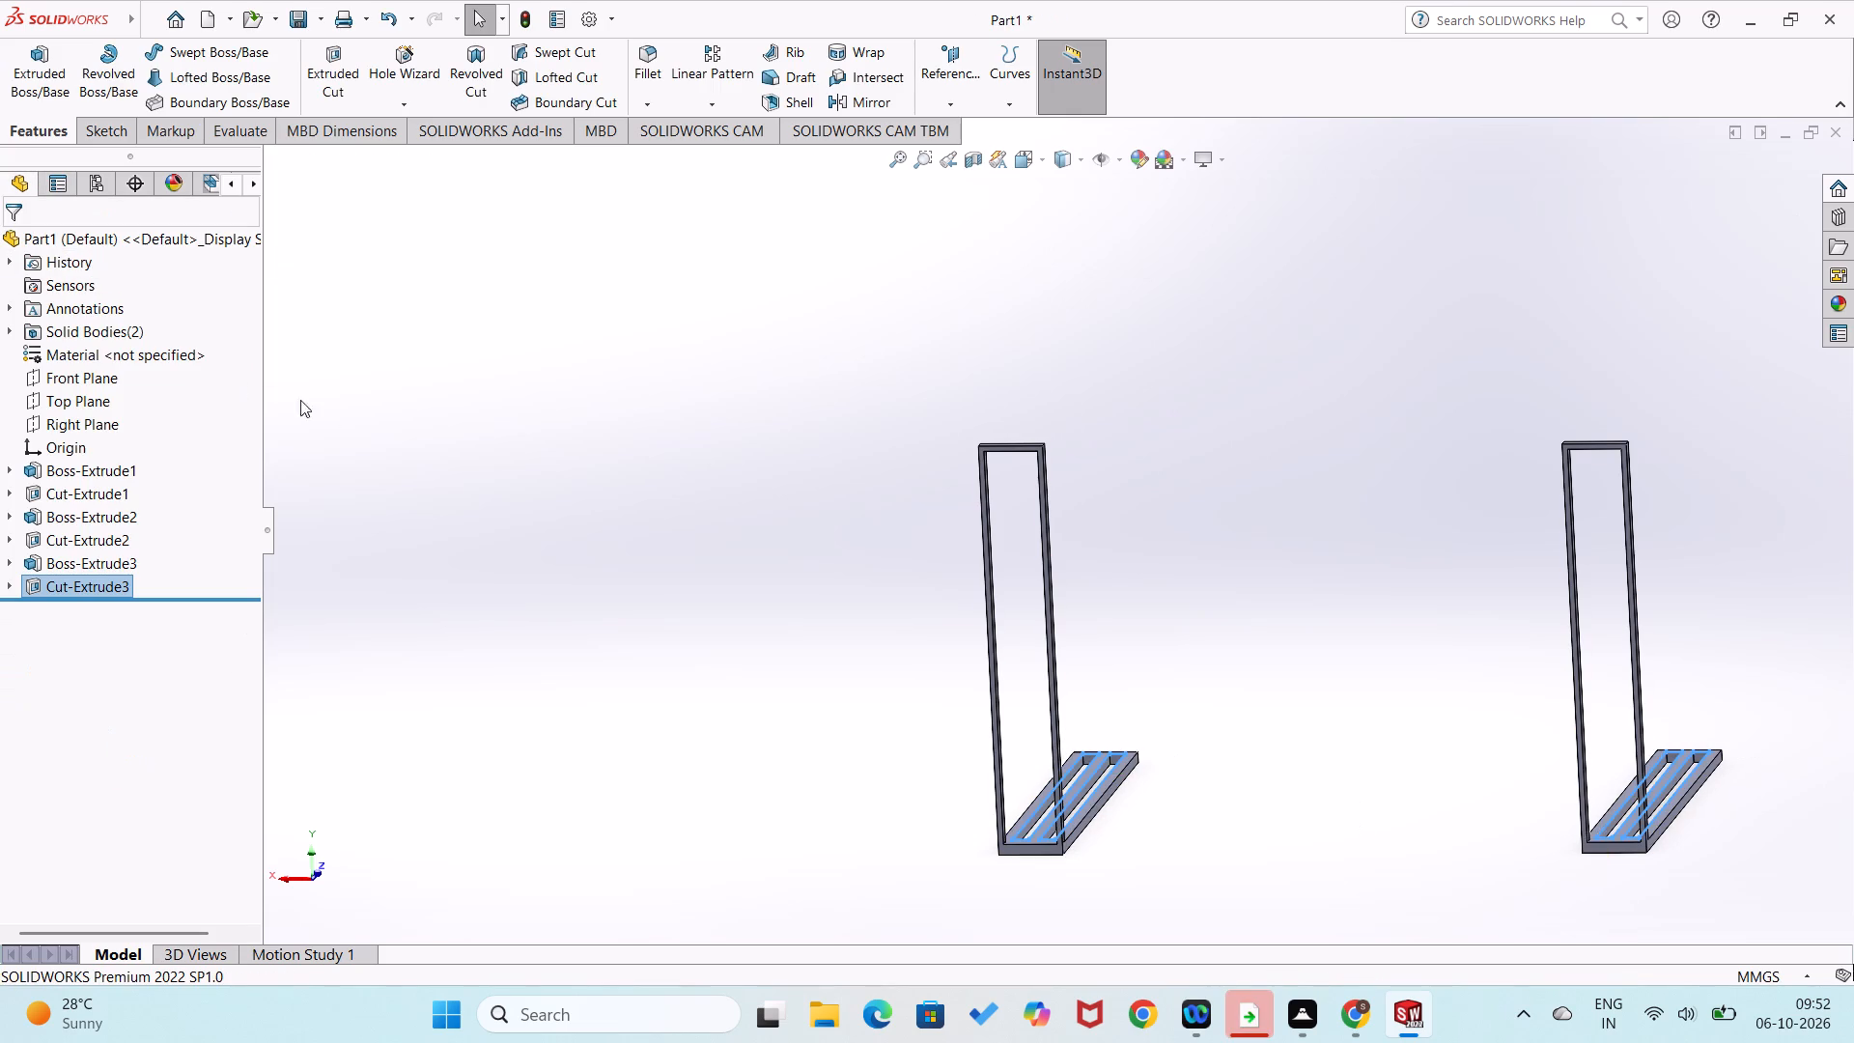
Start a sketch on the free end face of the base plate at the origin.
drag(434, 426, 445, 426)
middle_drag(452, 417, 462, 457)
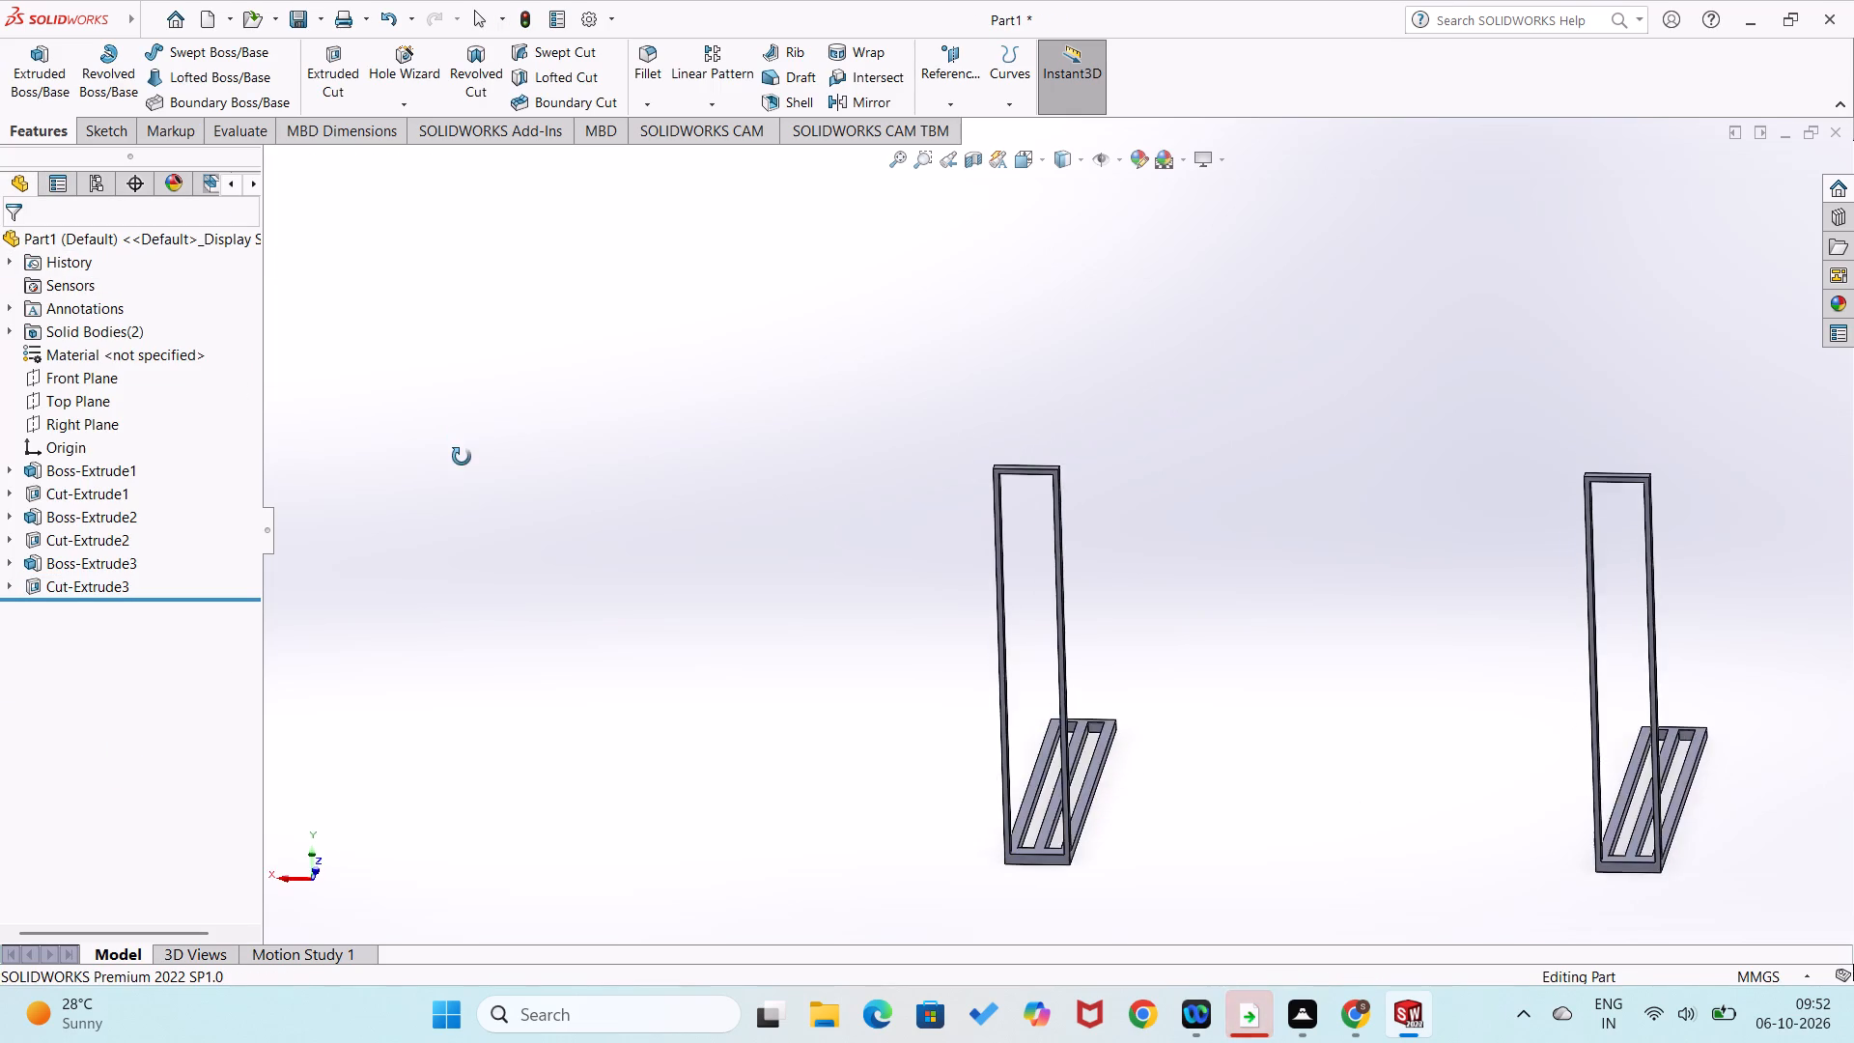
middle_drag(462, 457, 458, 669)
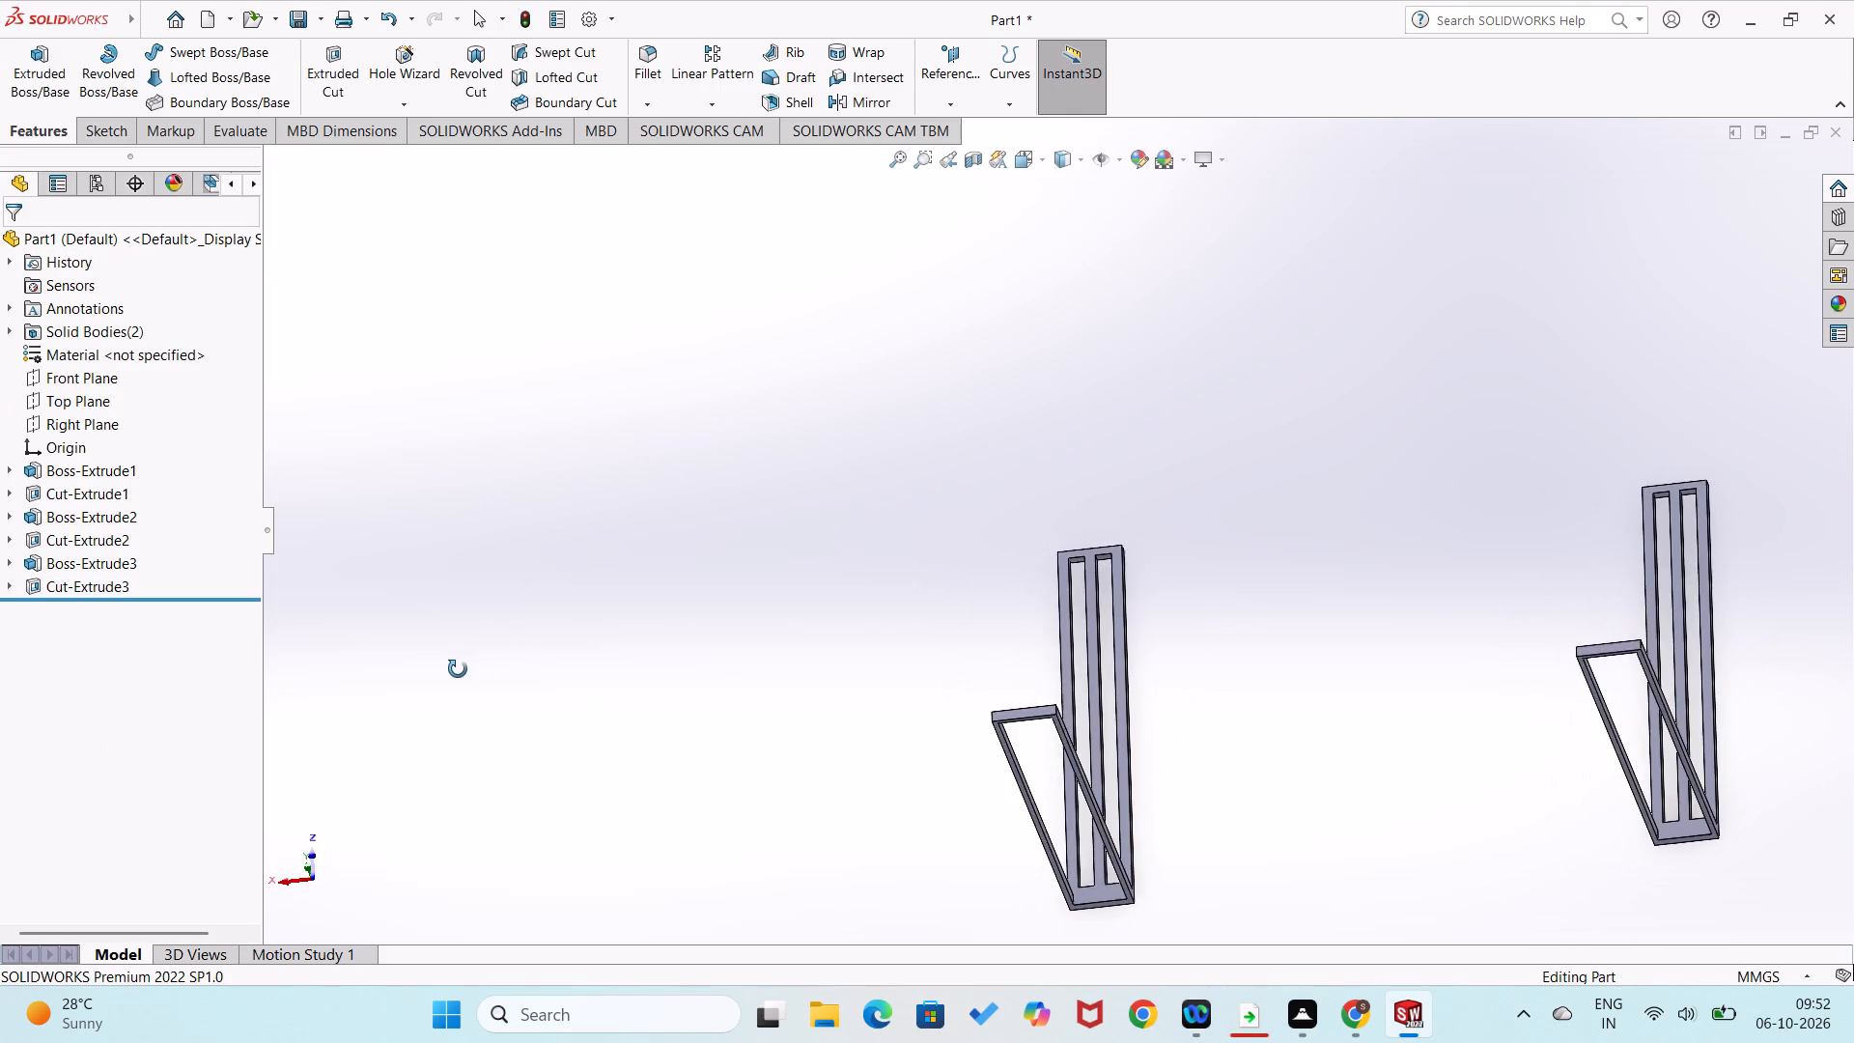
middle_drag(458, 669, 680, 924)
scroll(952, 655, down, 6)
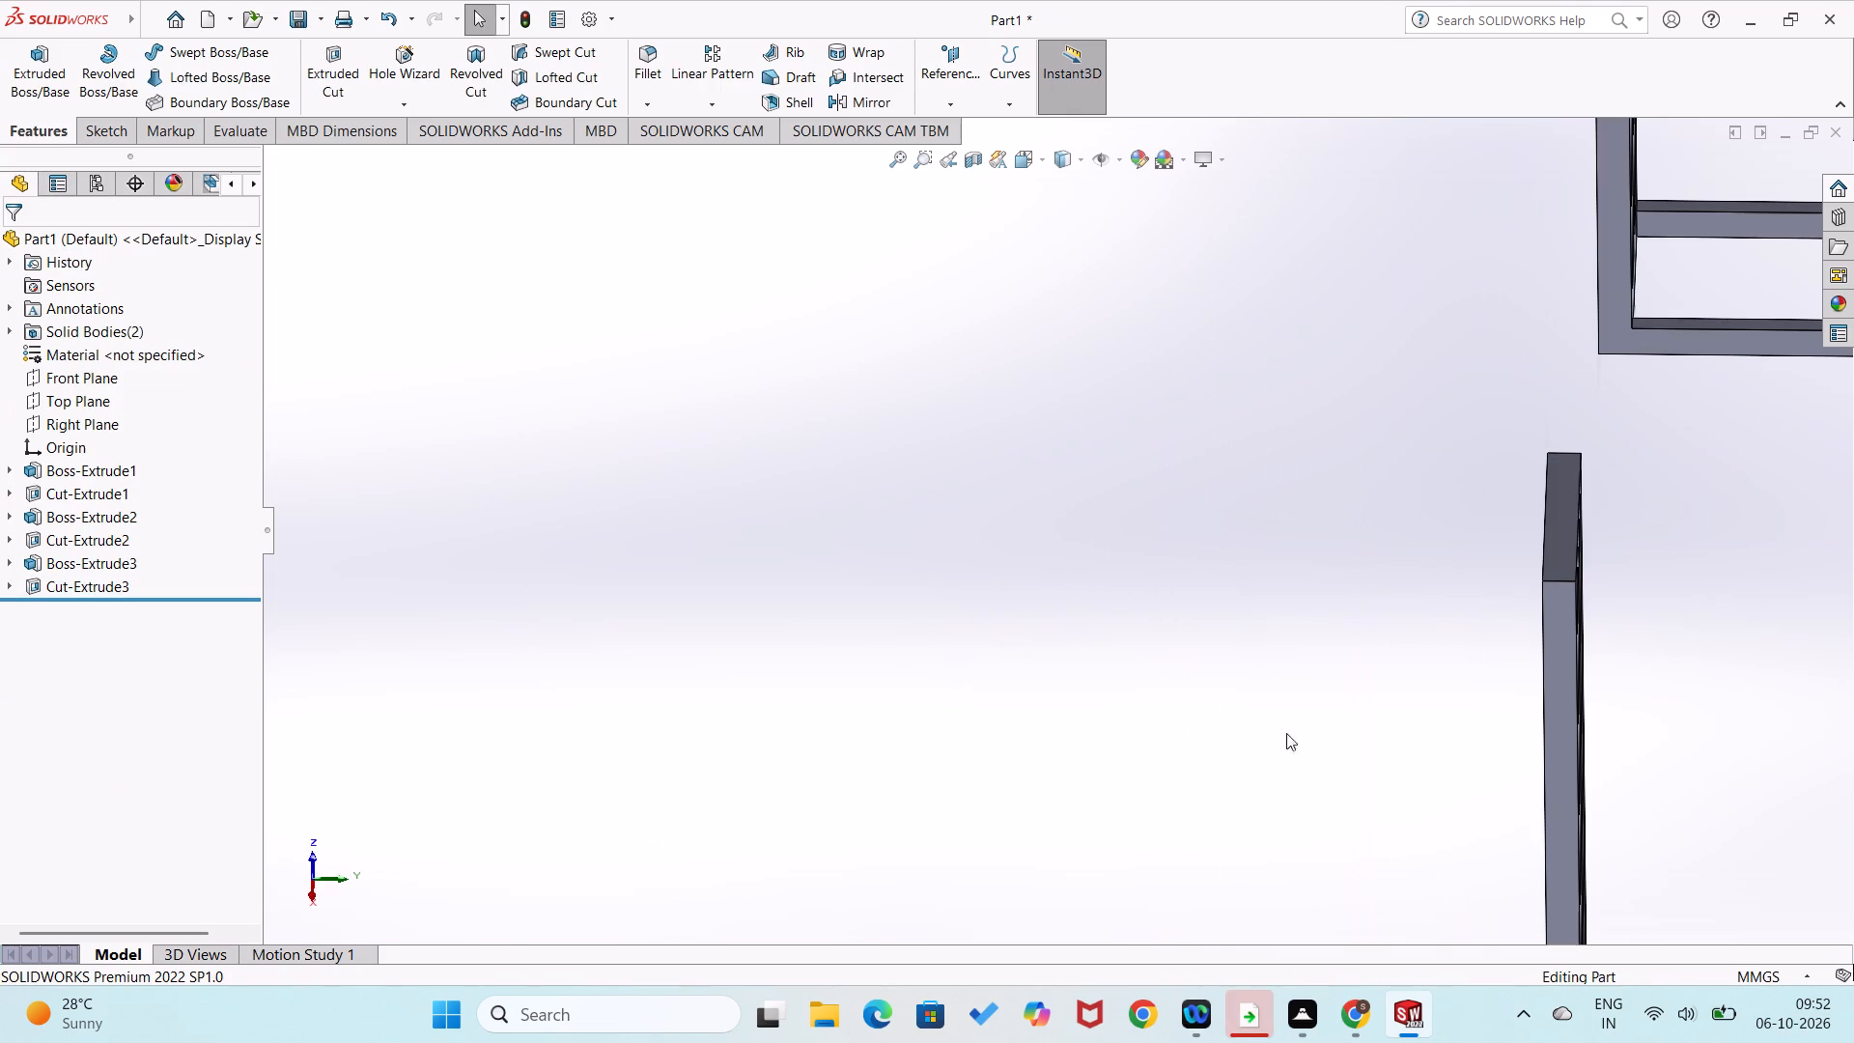
right_click(1553, 520)
click(1587, 494)
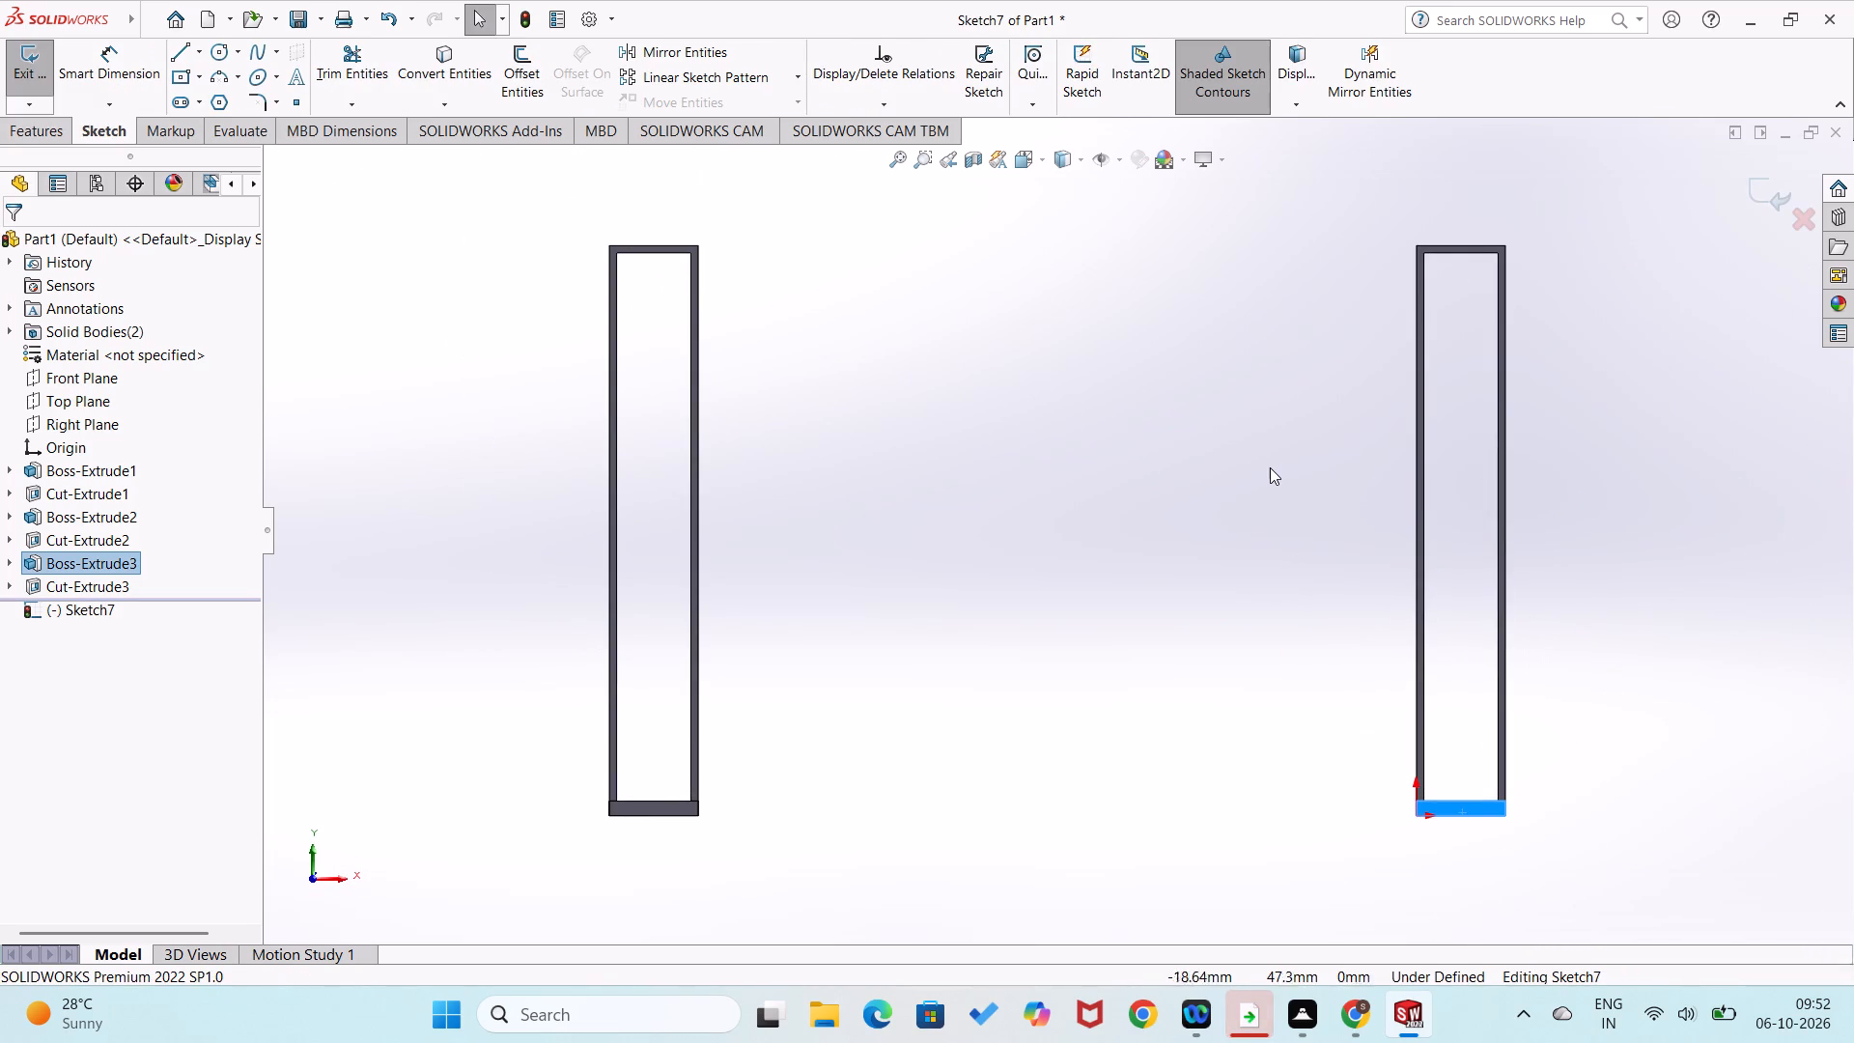
Sketch a 12 × 77 mm corner rectangle from the origin to the diagonally opposite top corner of that frame's outline.
middle_drag(1265, 472, 1221, 650)
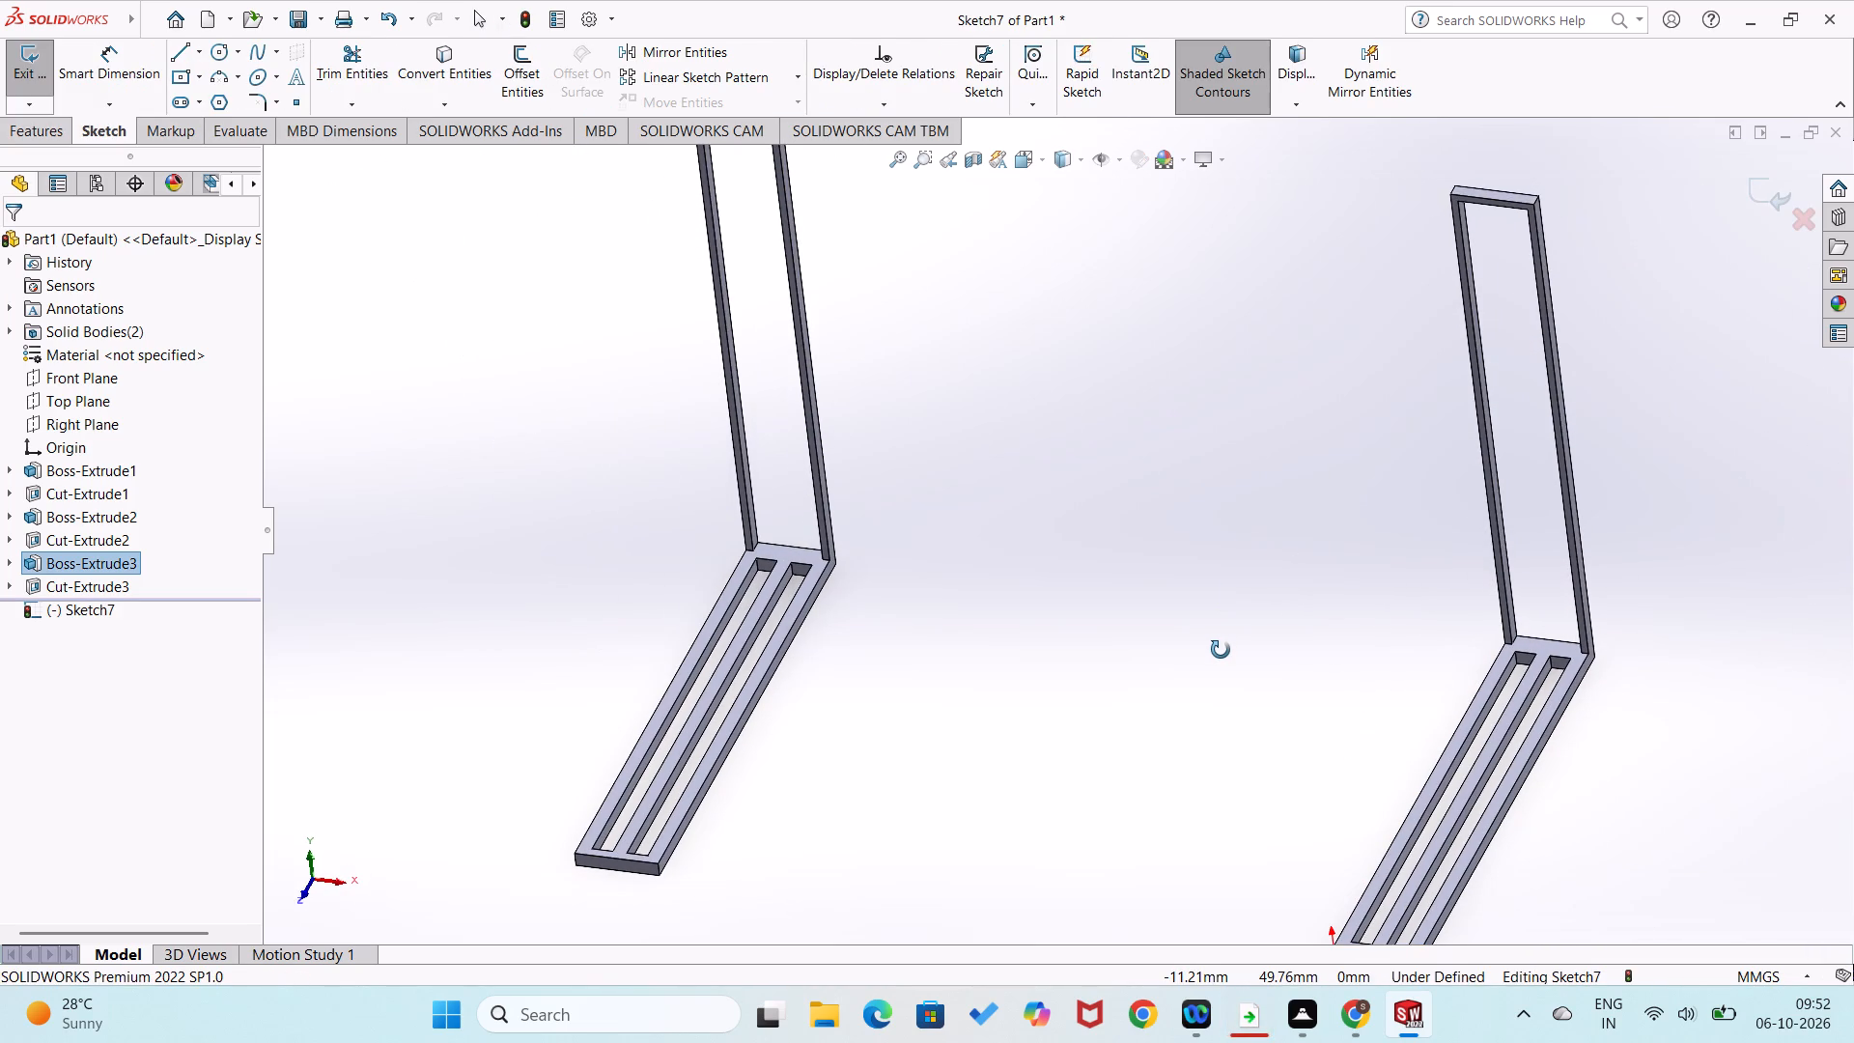
middle_drag(1221, 650, 1234, 670)
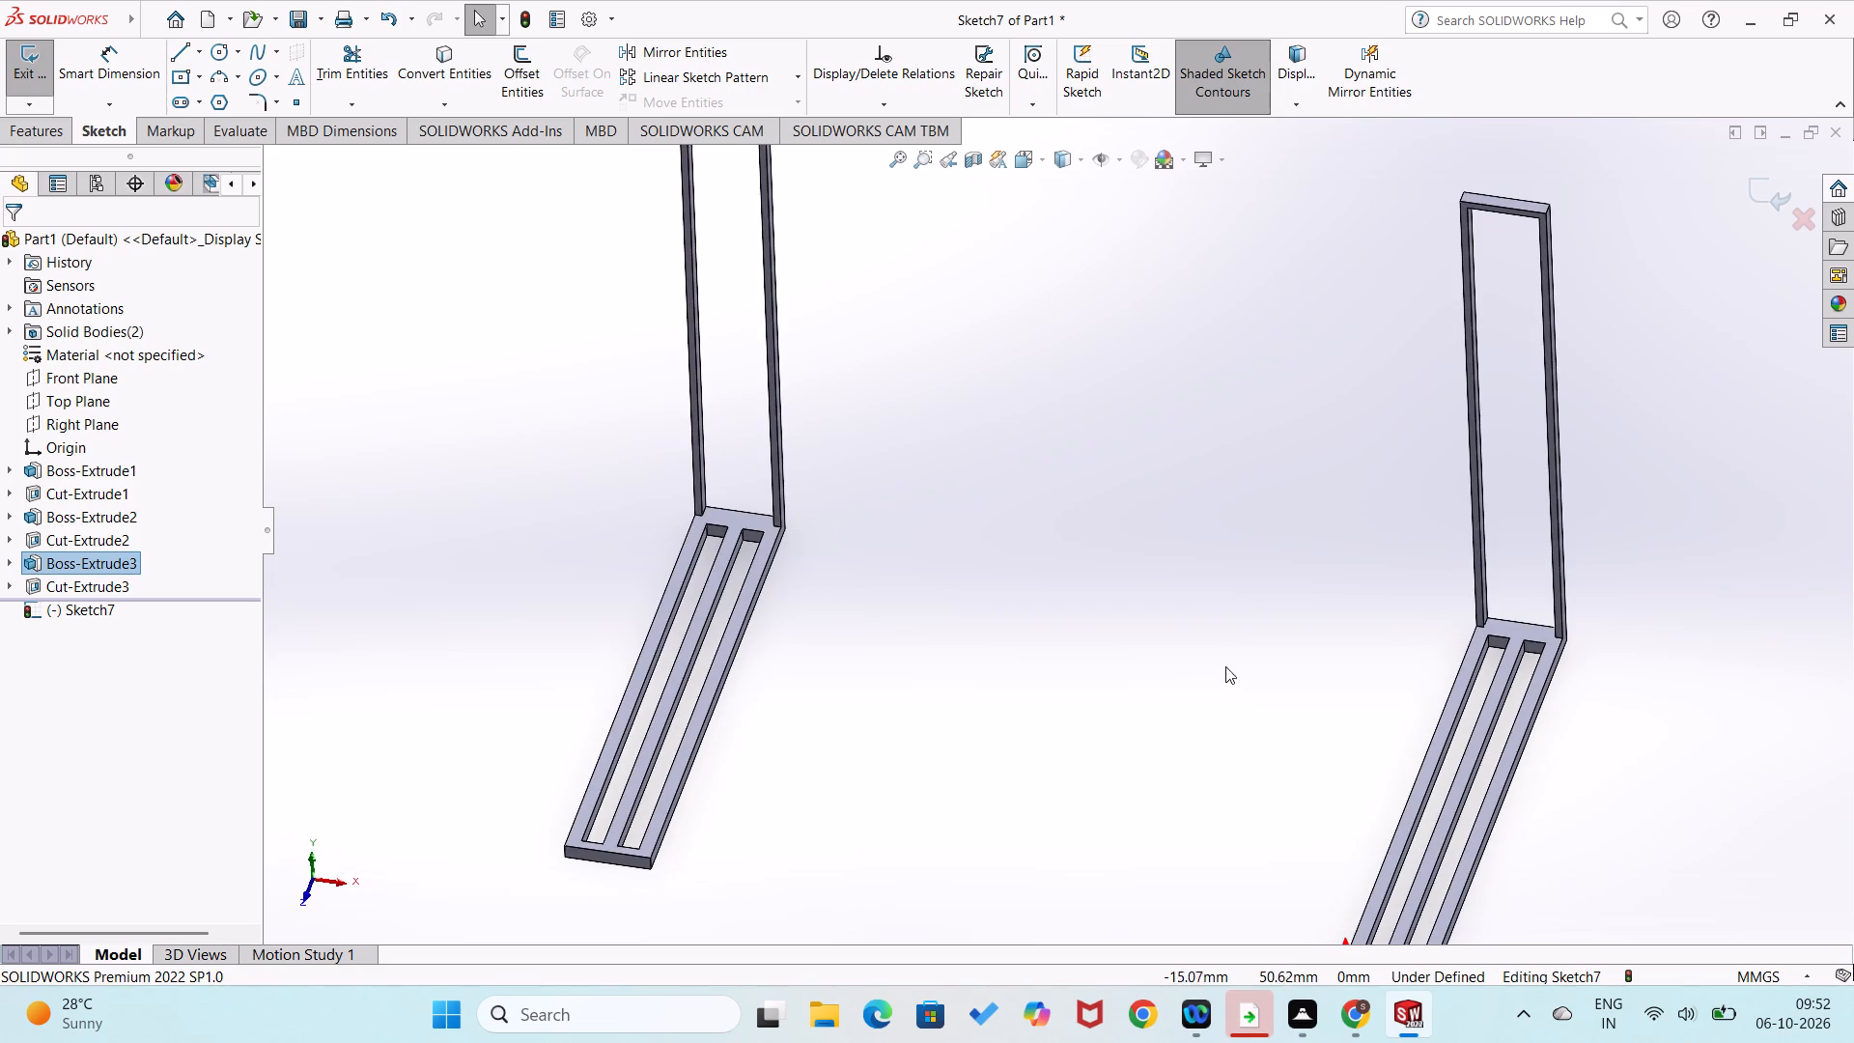
middle_drag(1218, 659, 1256, 415)
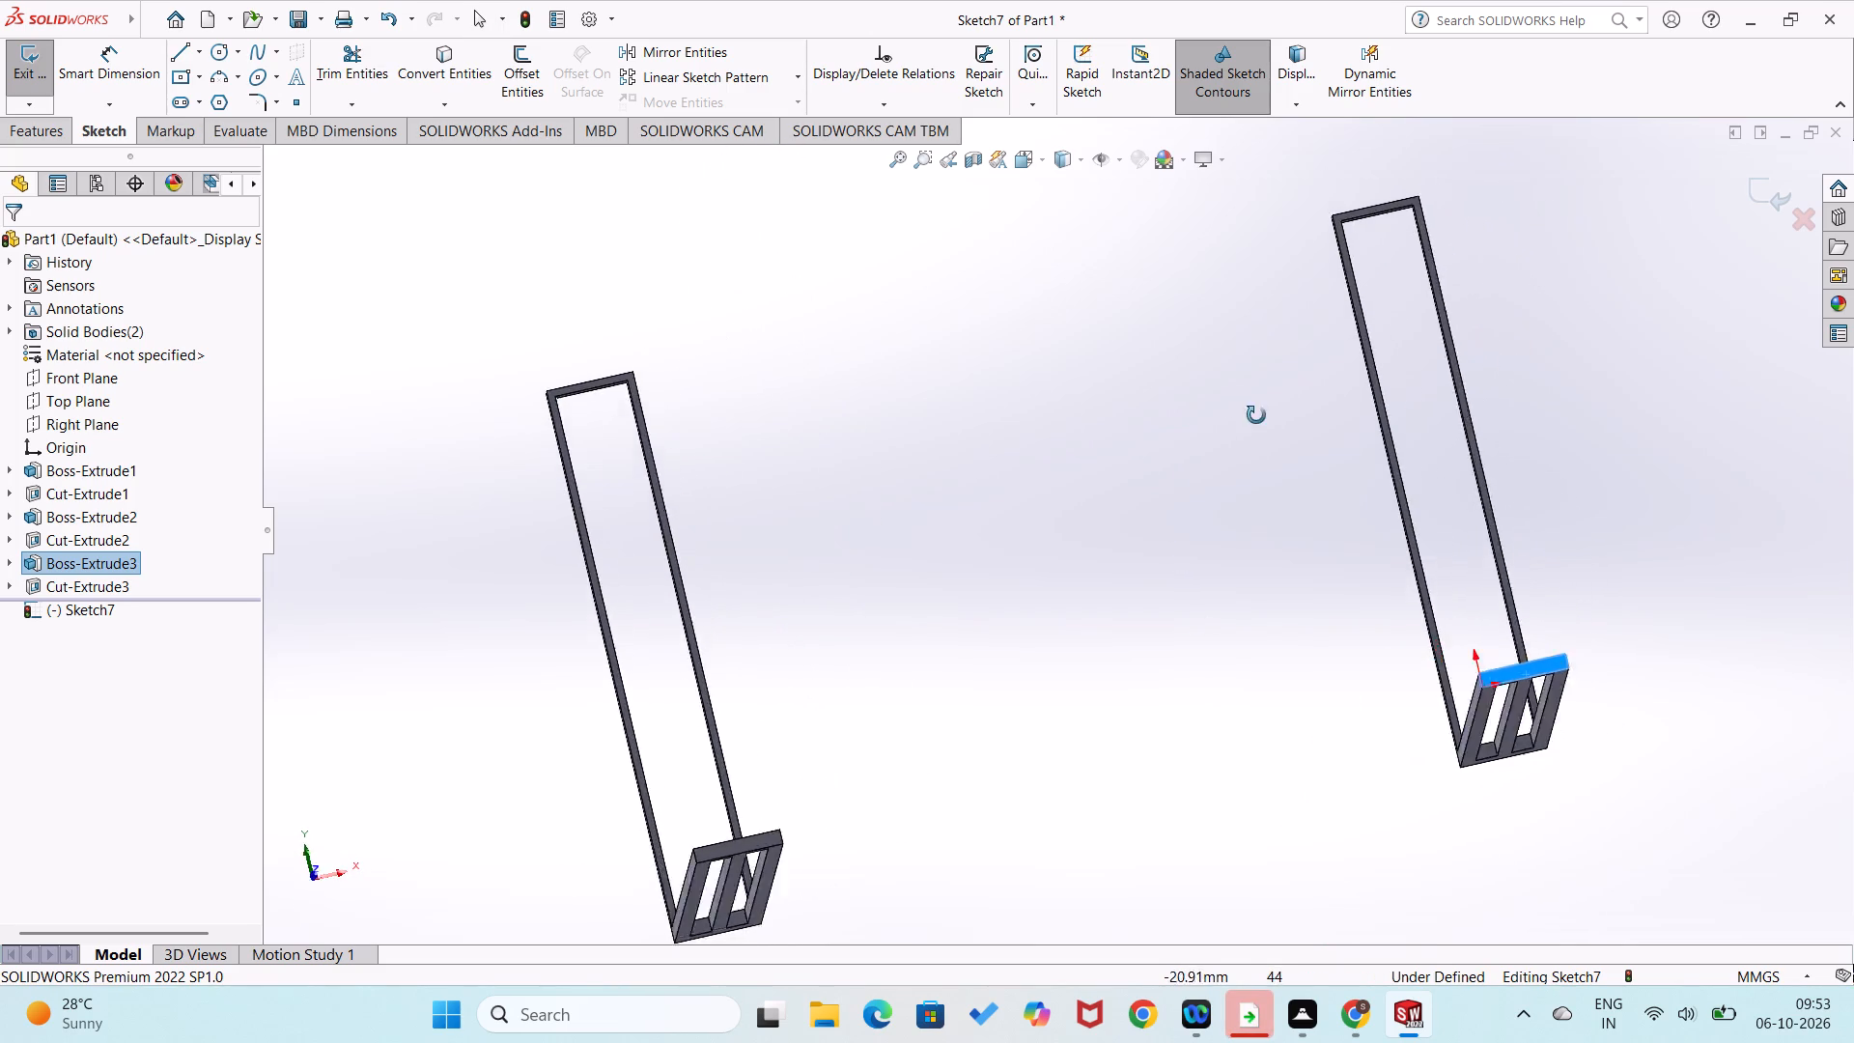
middle_drag(1256, 415, 1300, 506)
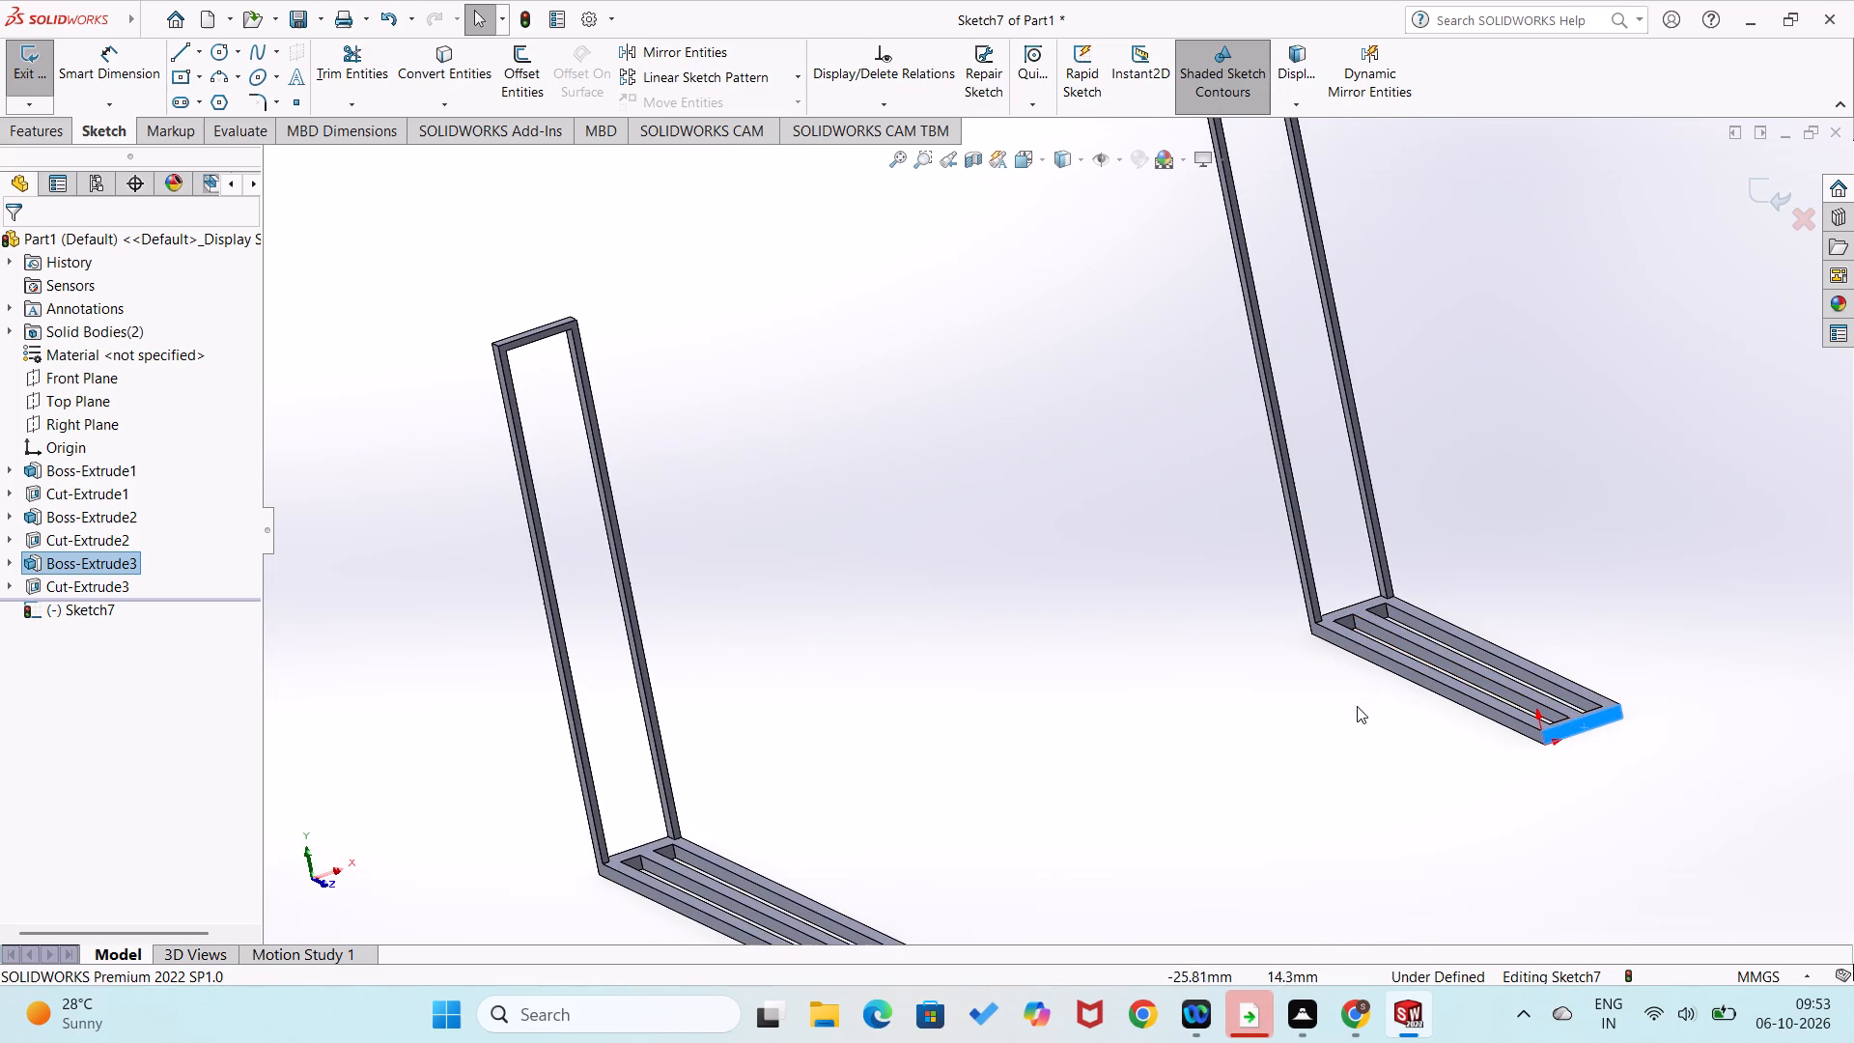
key(ctrl+7)
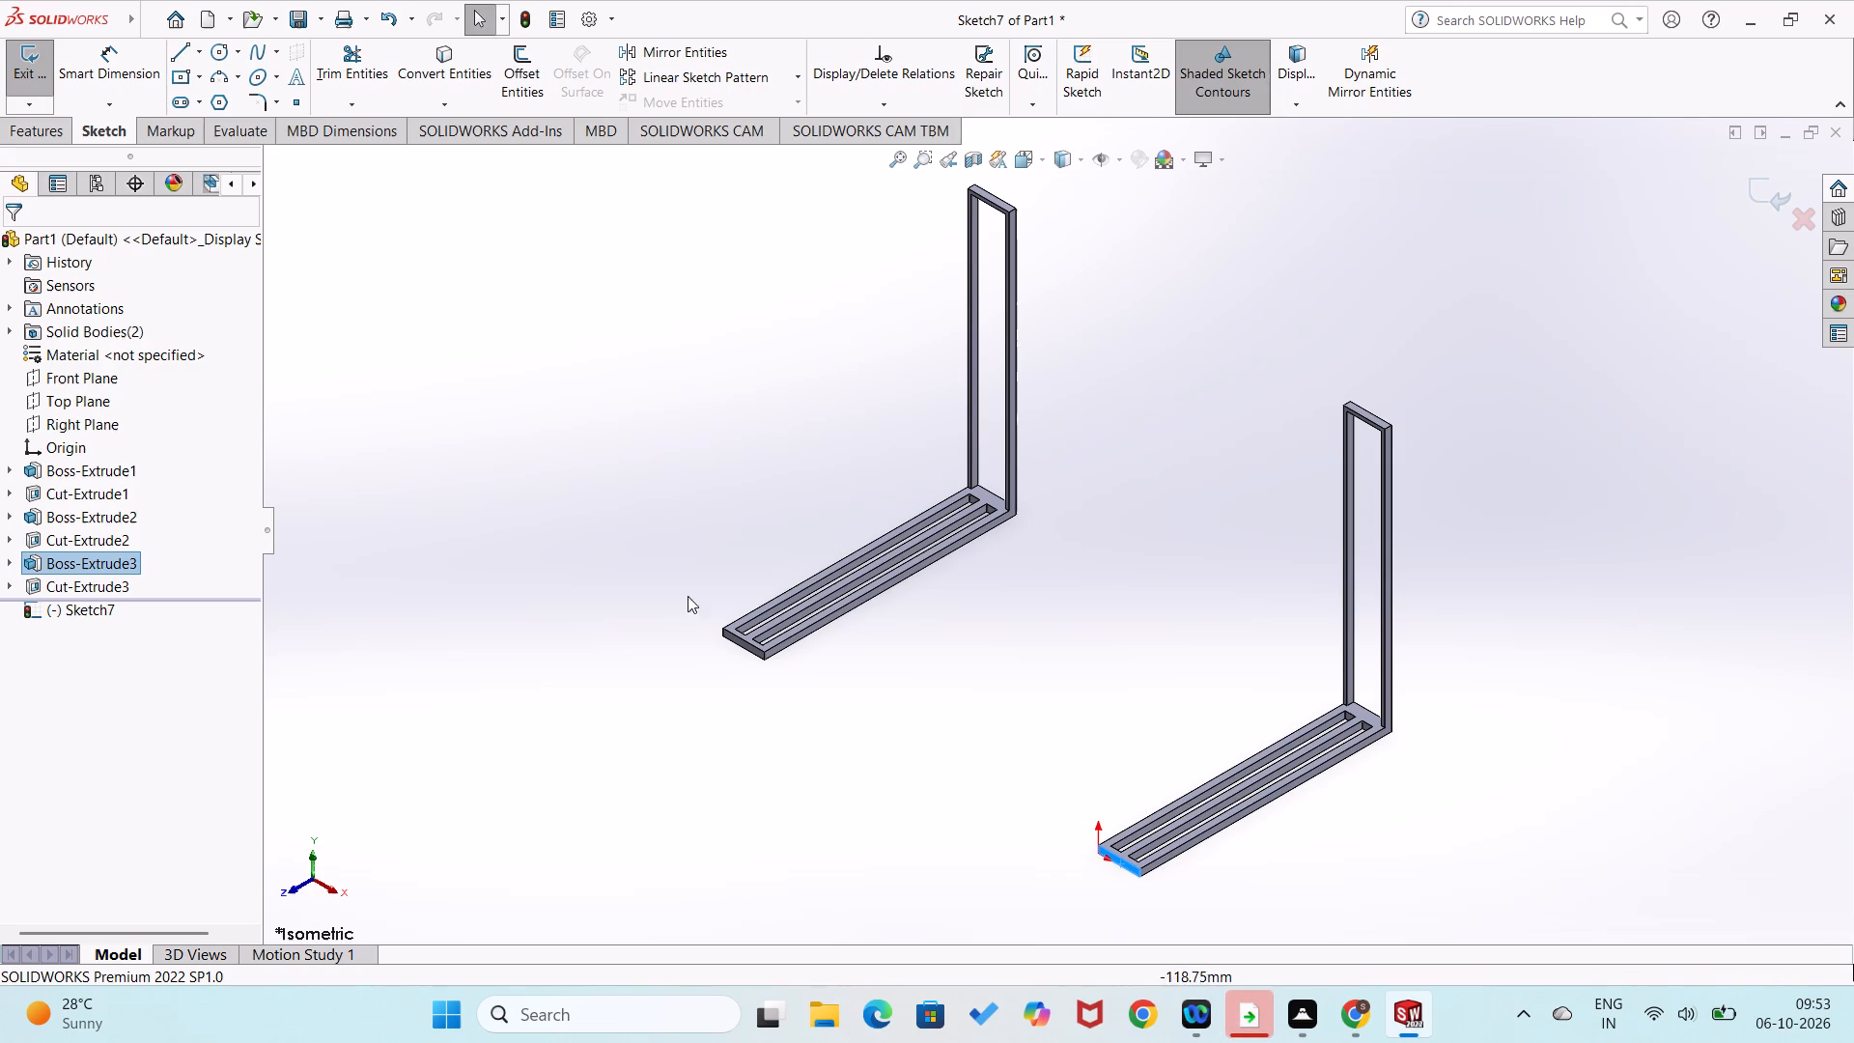
scroll(1095, 833, down, 3)
right_click(1132, 841)
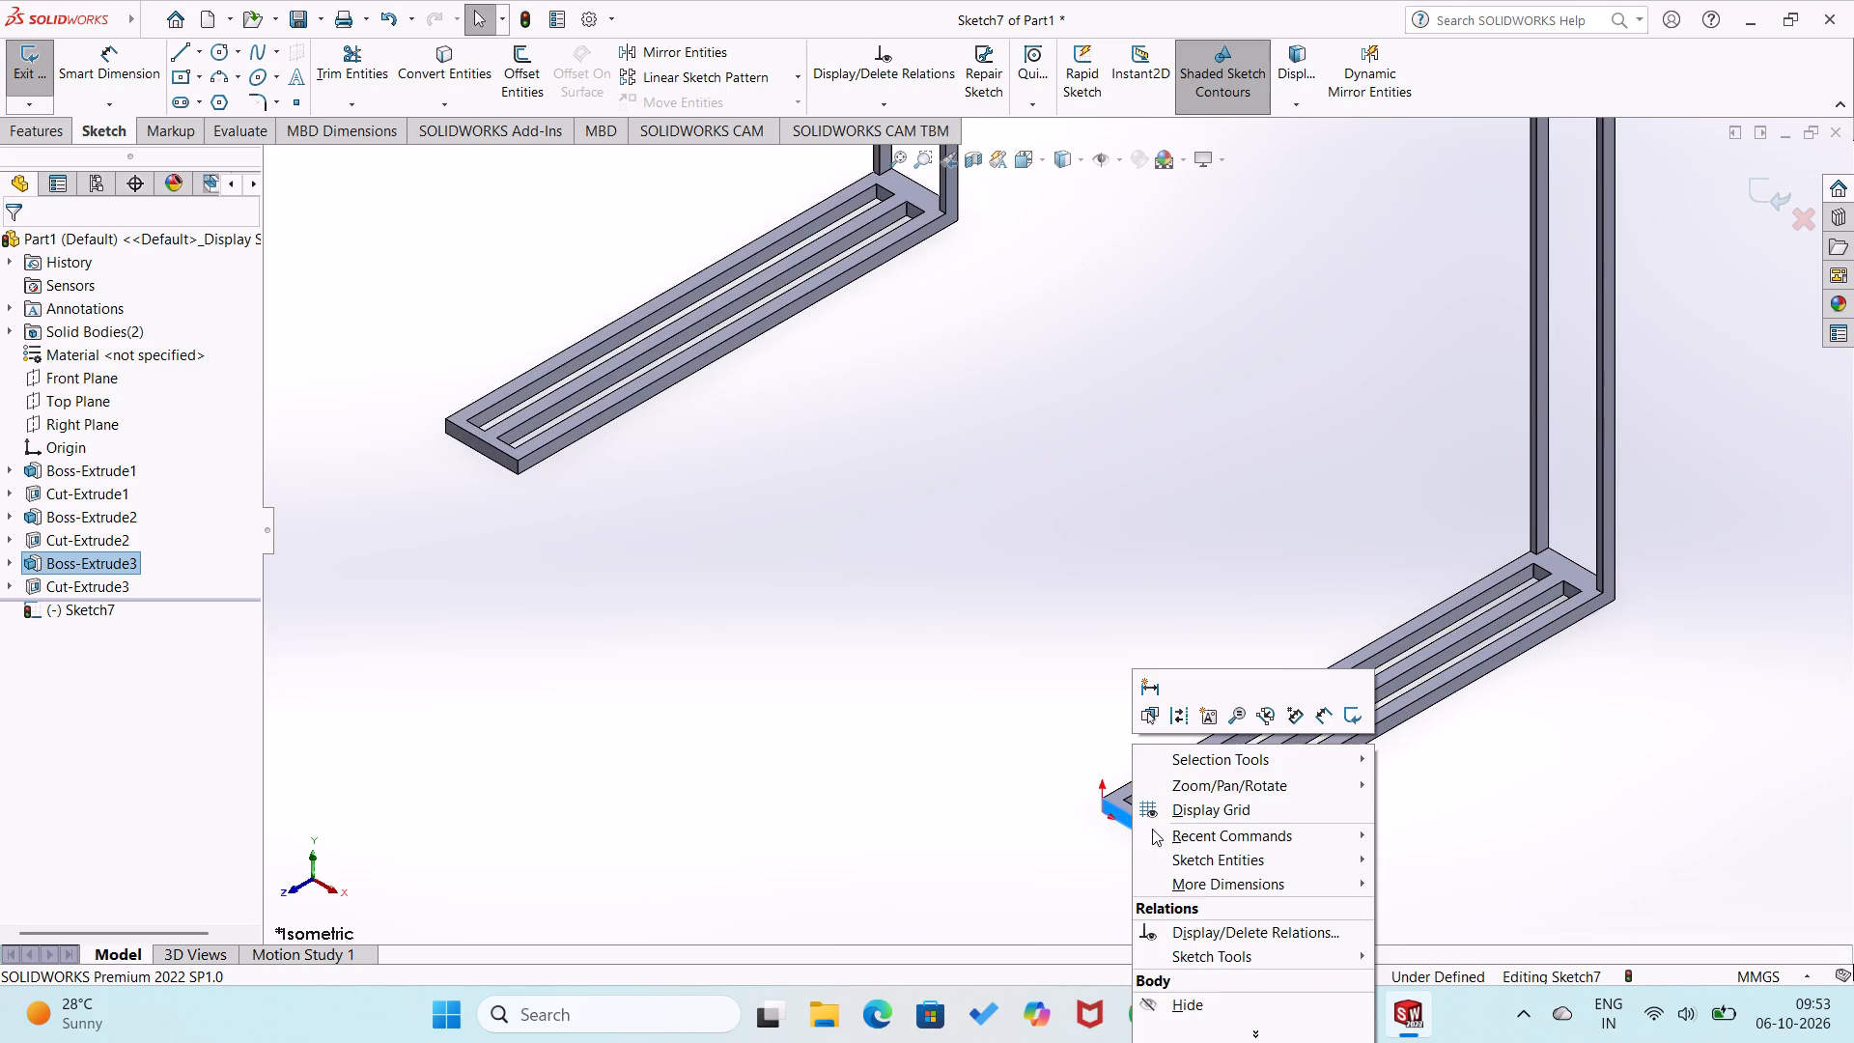
click(1060, 815)
key(ctrl+8)
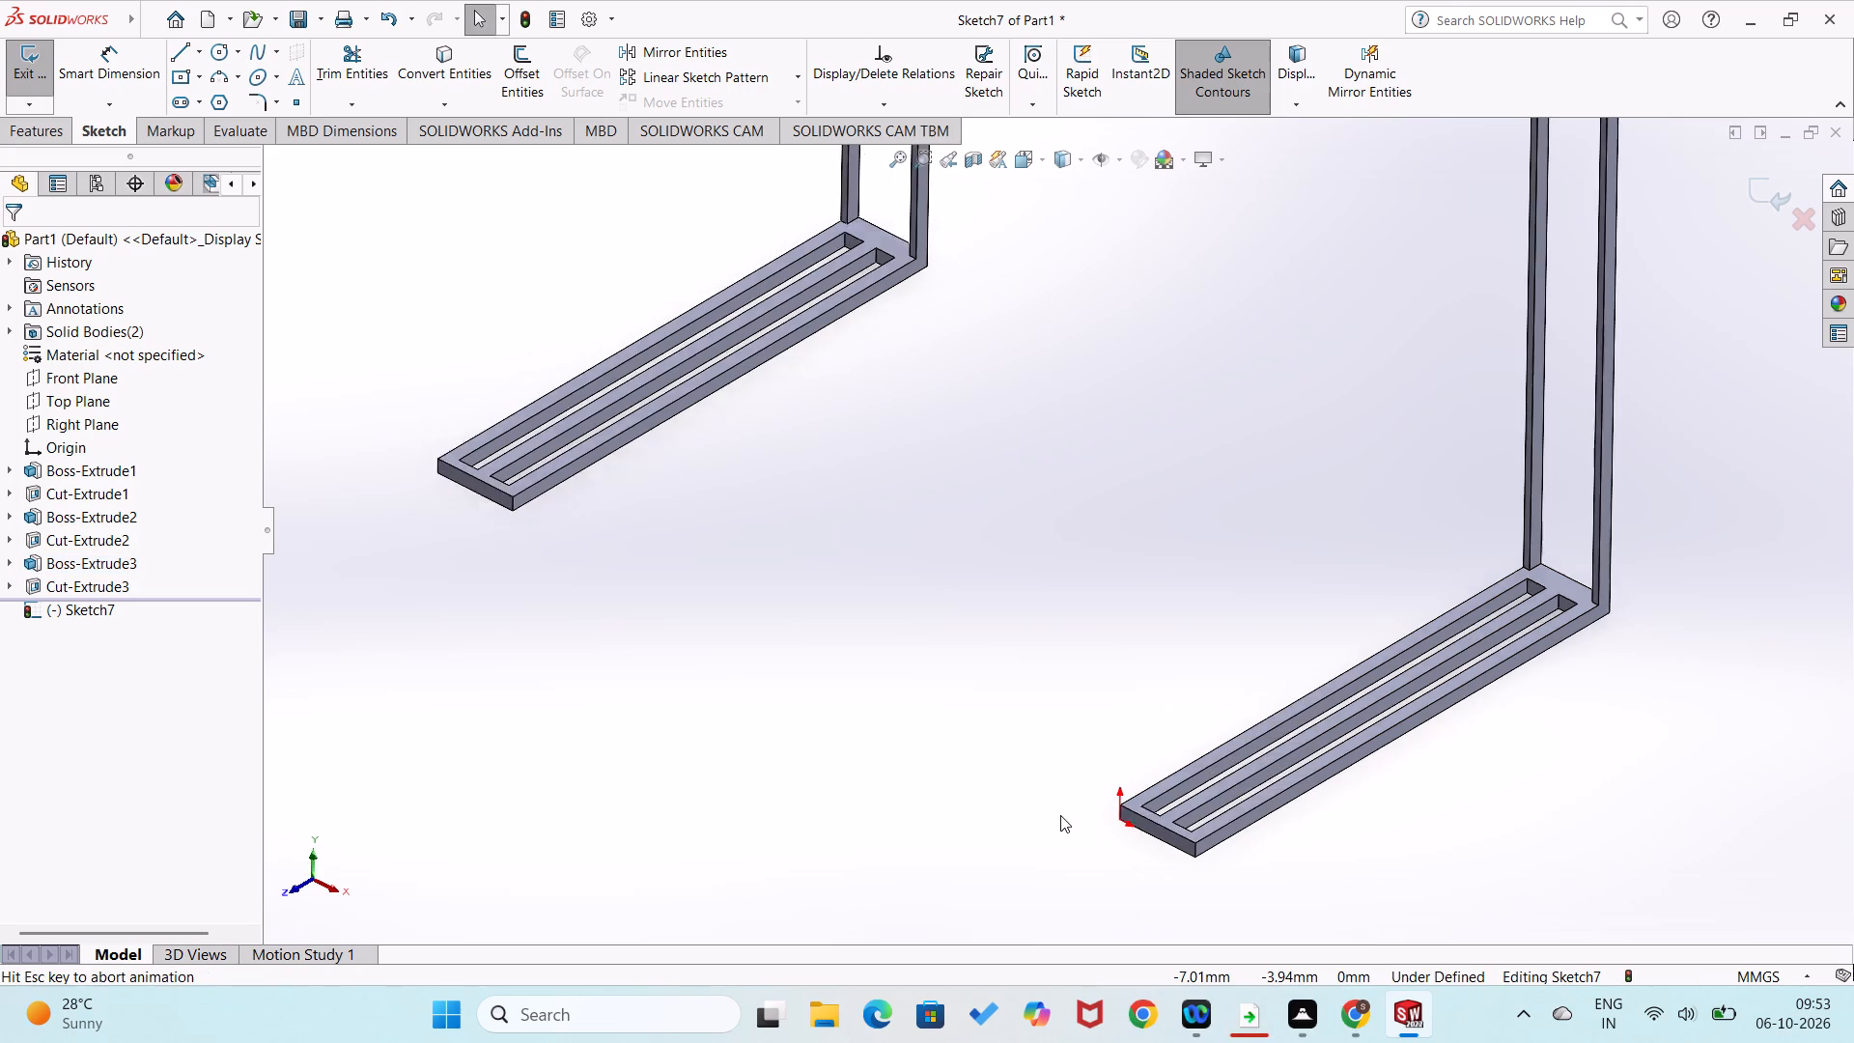
click(1056, 722)
right_drag(1158, 675, 1008, 856)
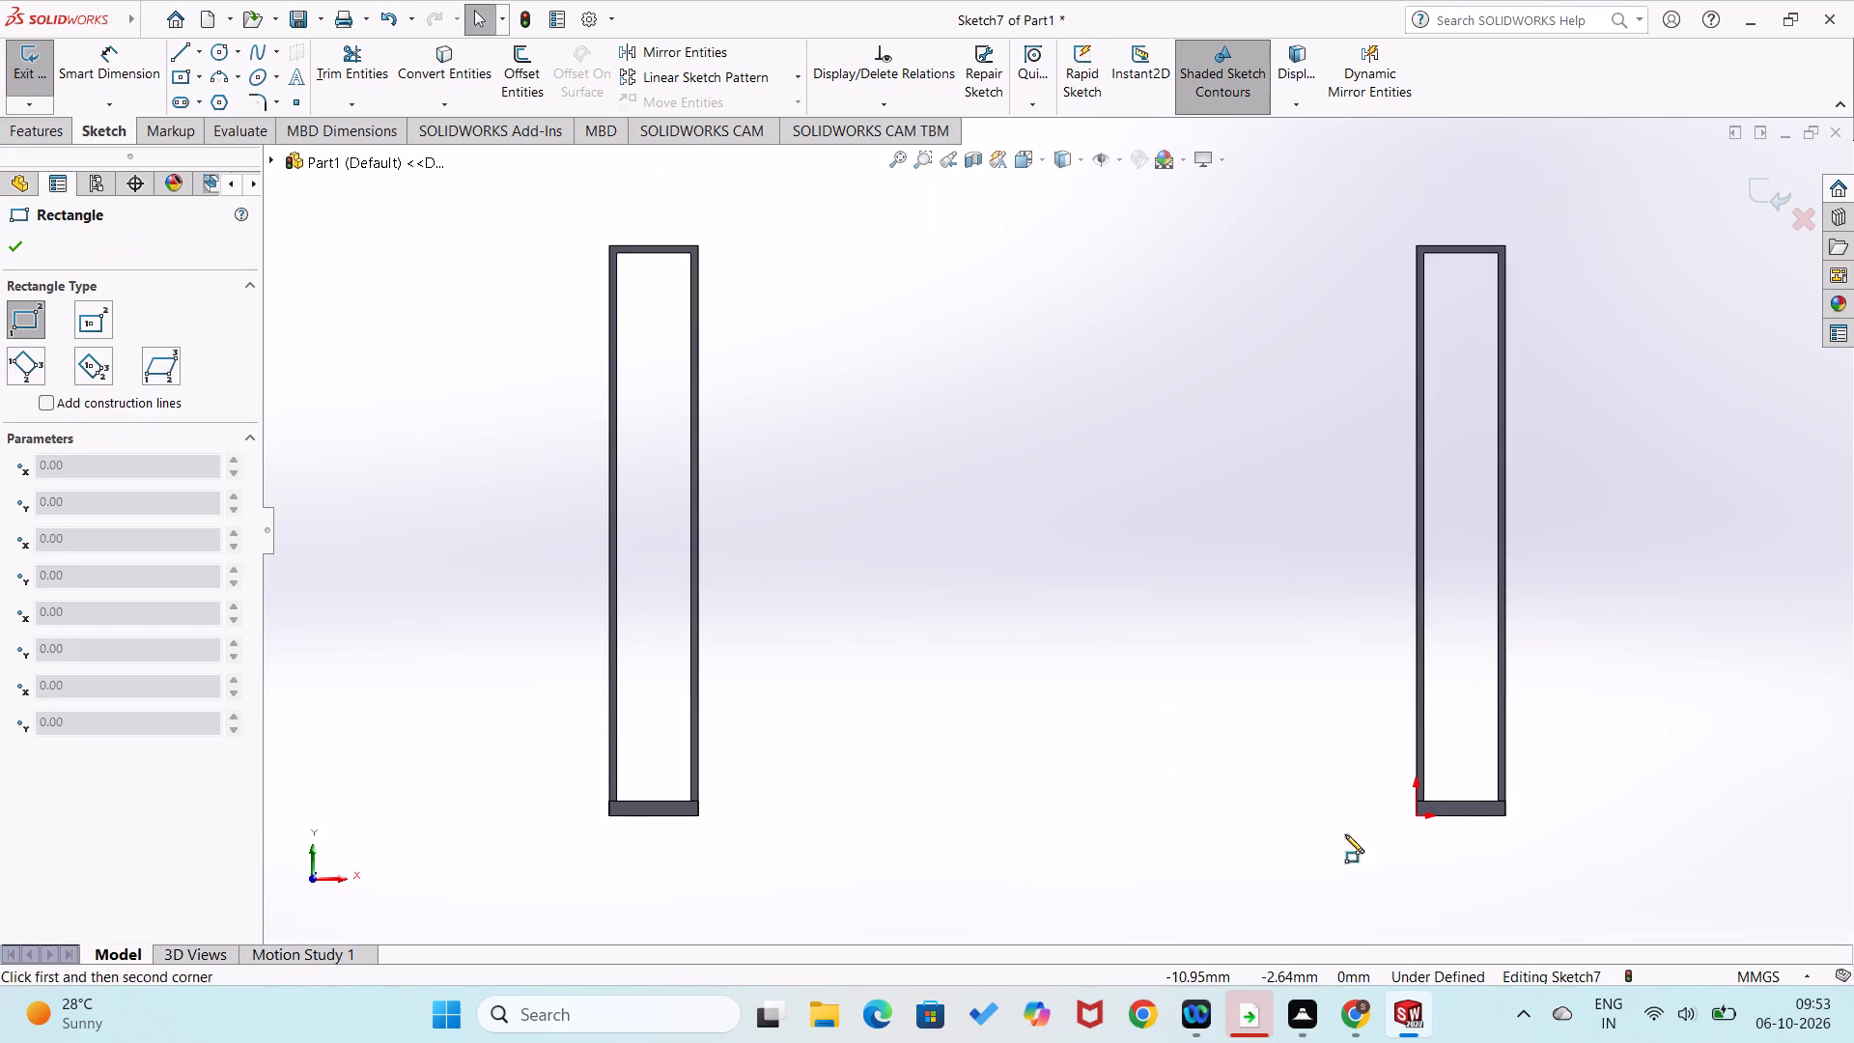
click(1414, 817)
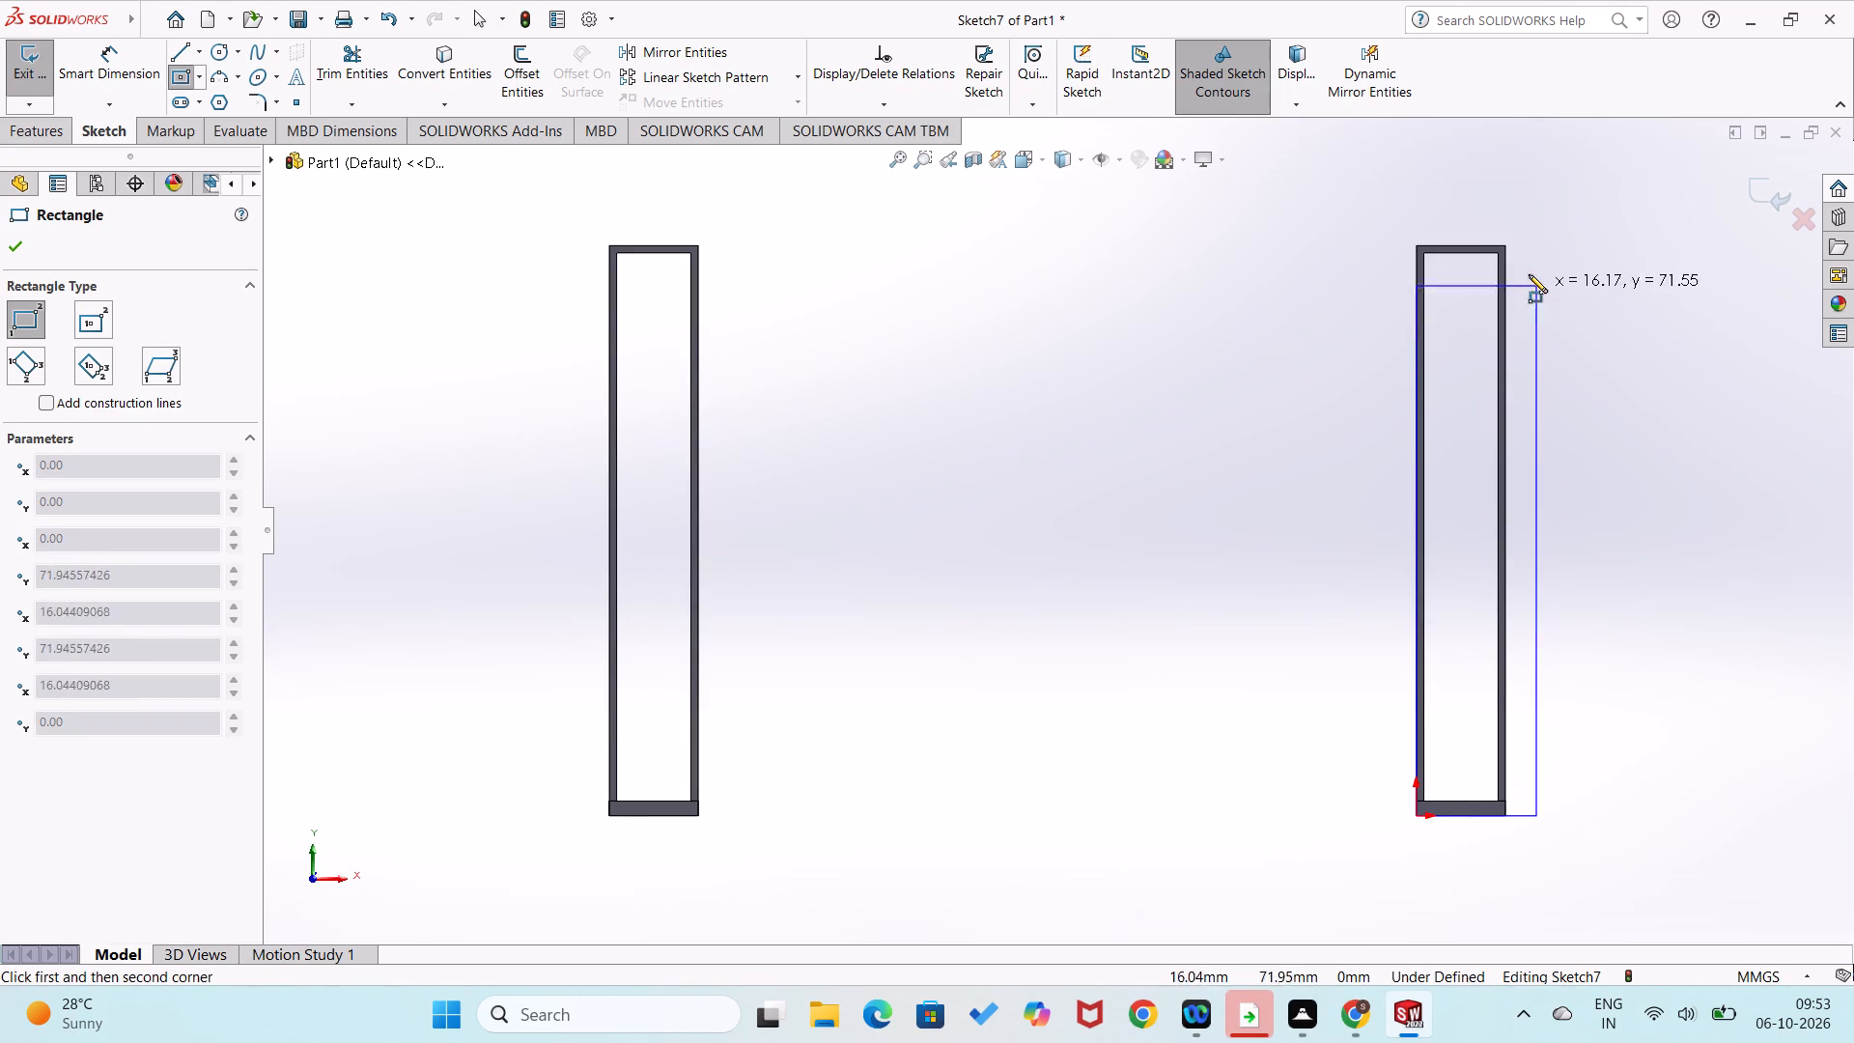
click(1501, 242)
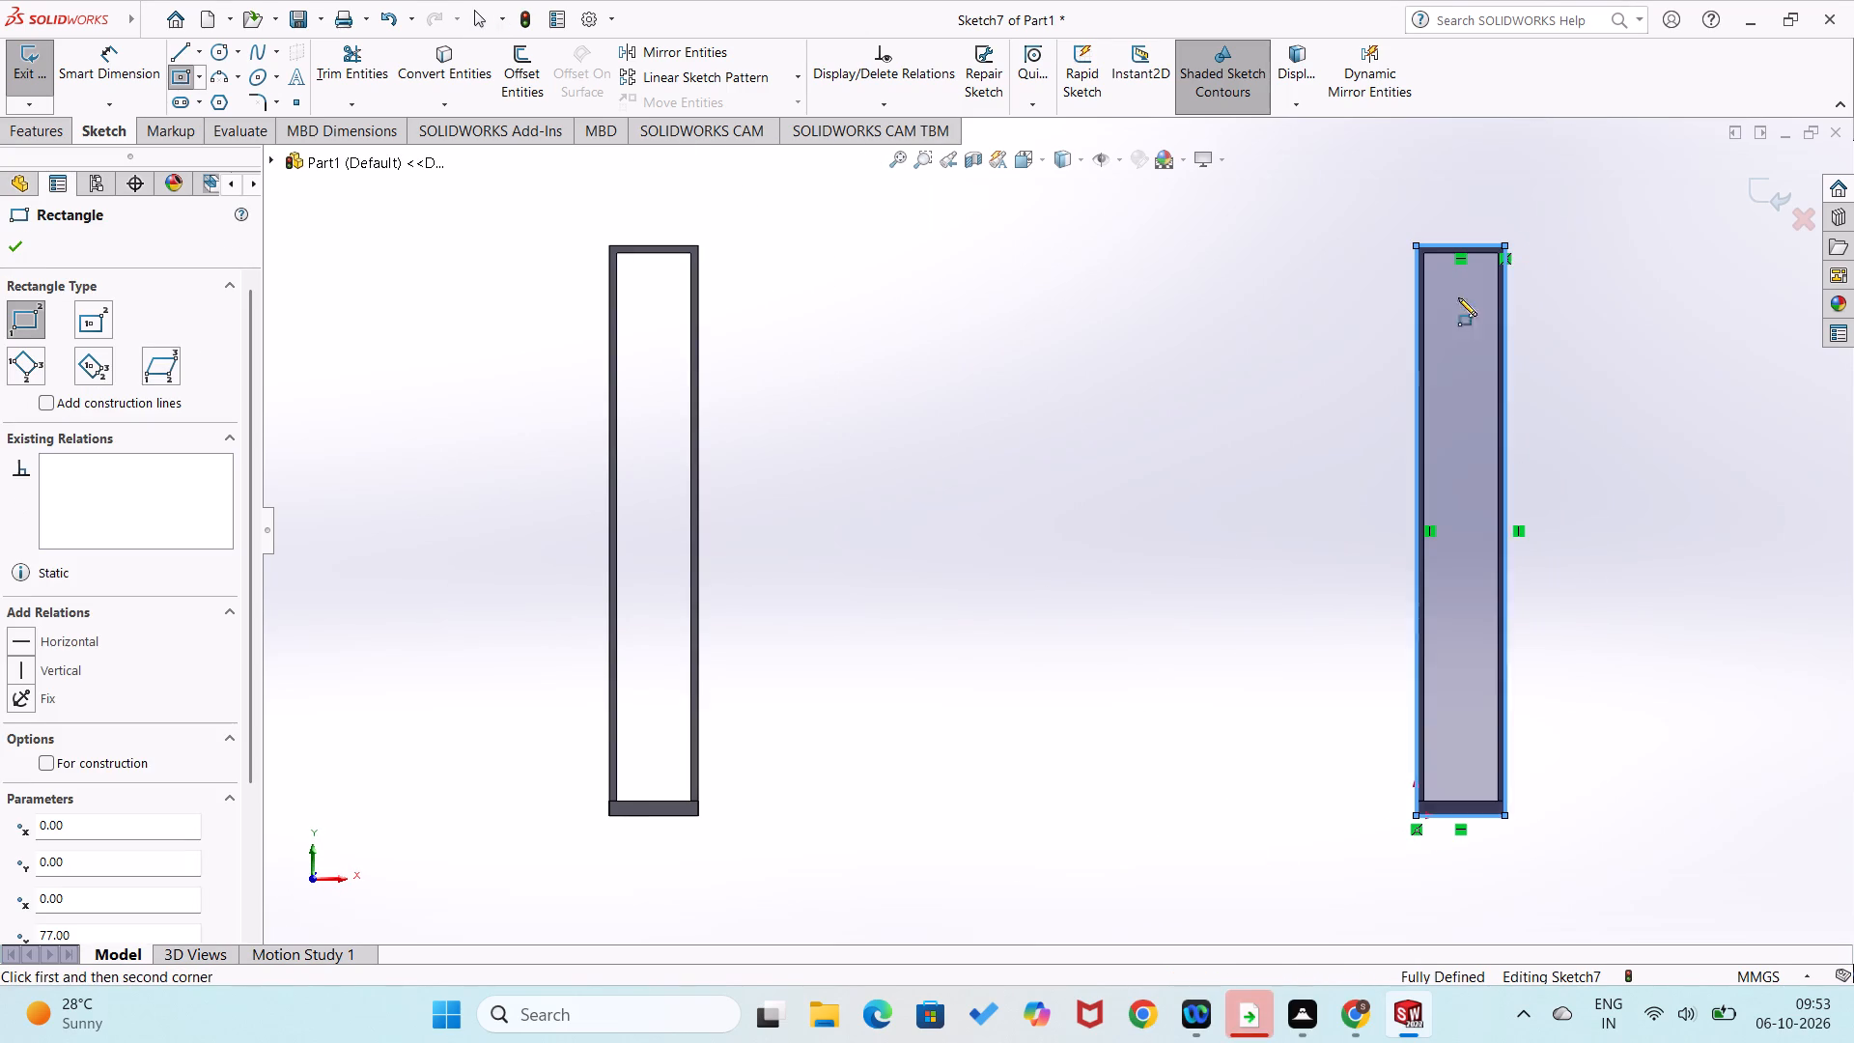
Sketch a matching 12 × 77 mm corner rectangle over the outline of the frame opposite the origin.
right_drag(1177, 465, 1174, 339)
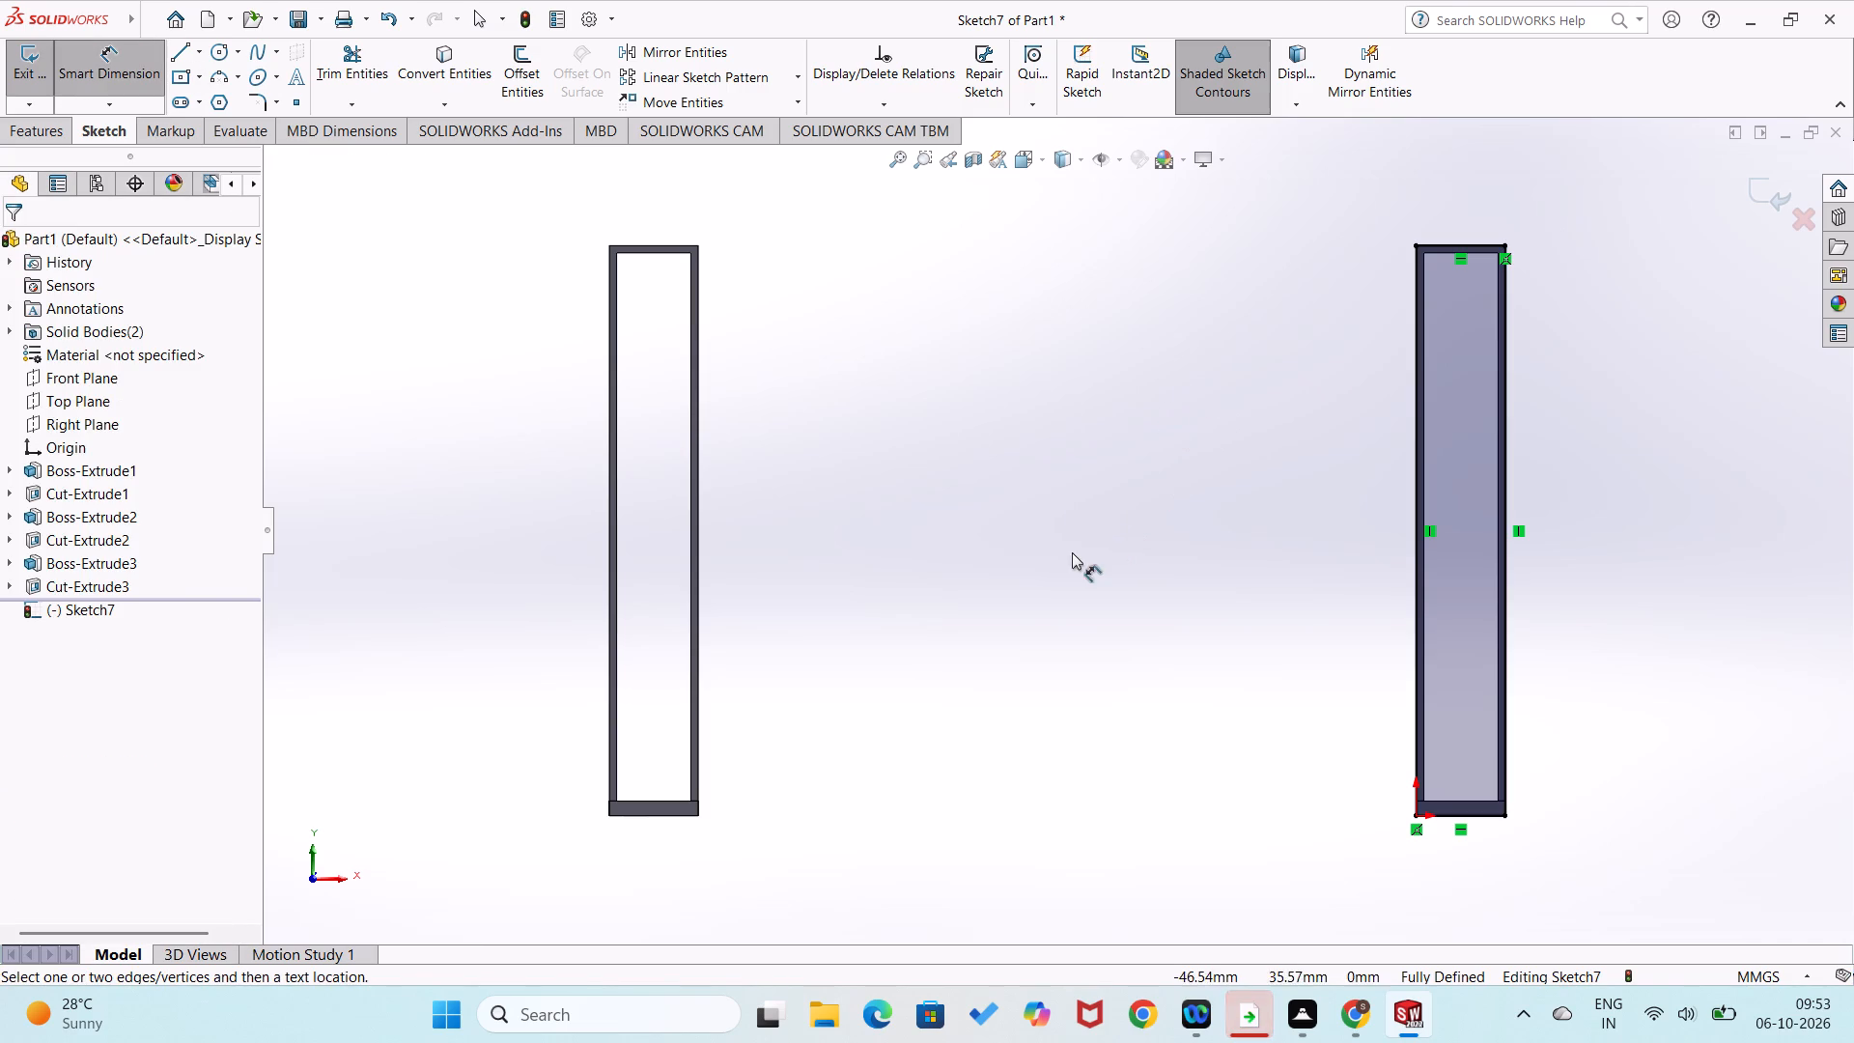
right_drag(1075, 509, 1064, 679)
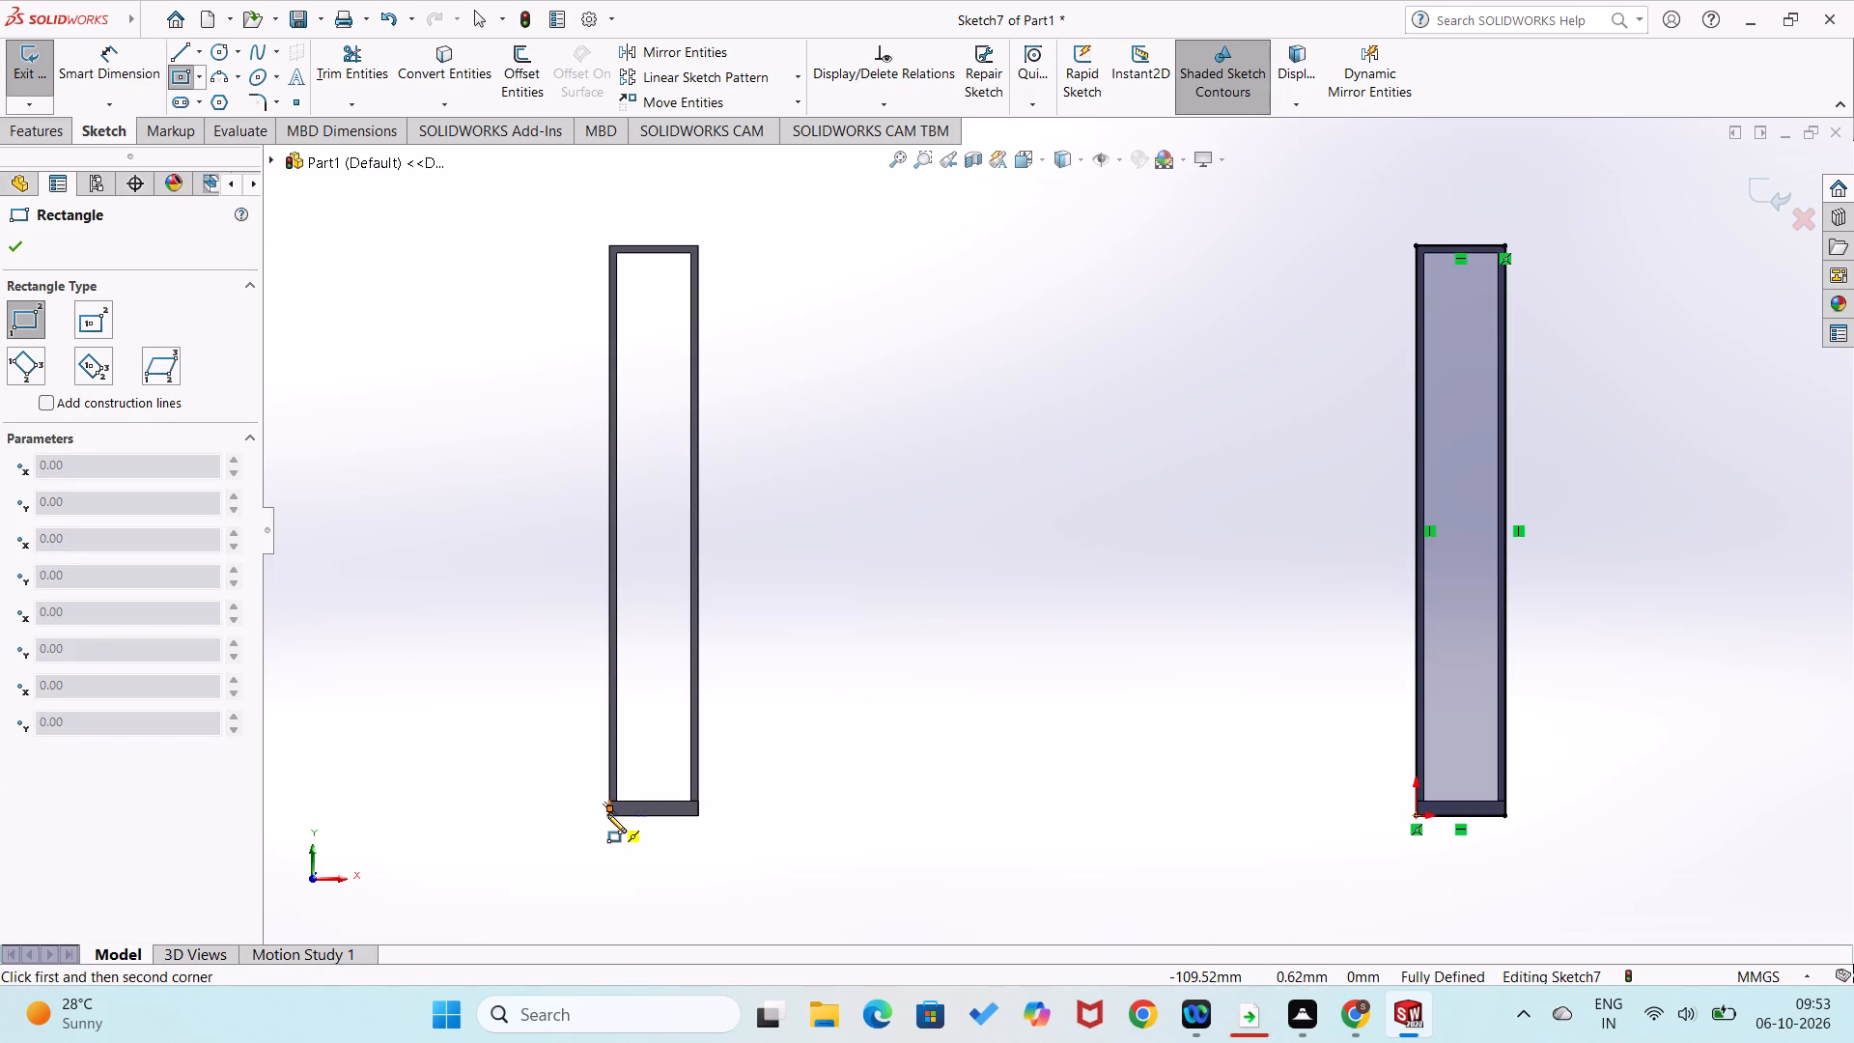
click(611, 814)
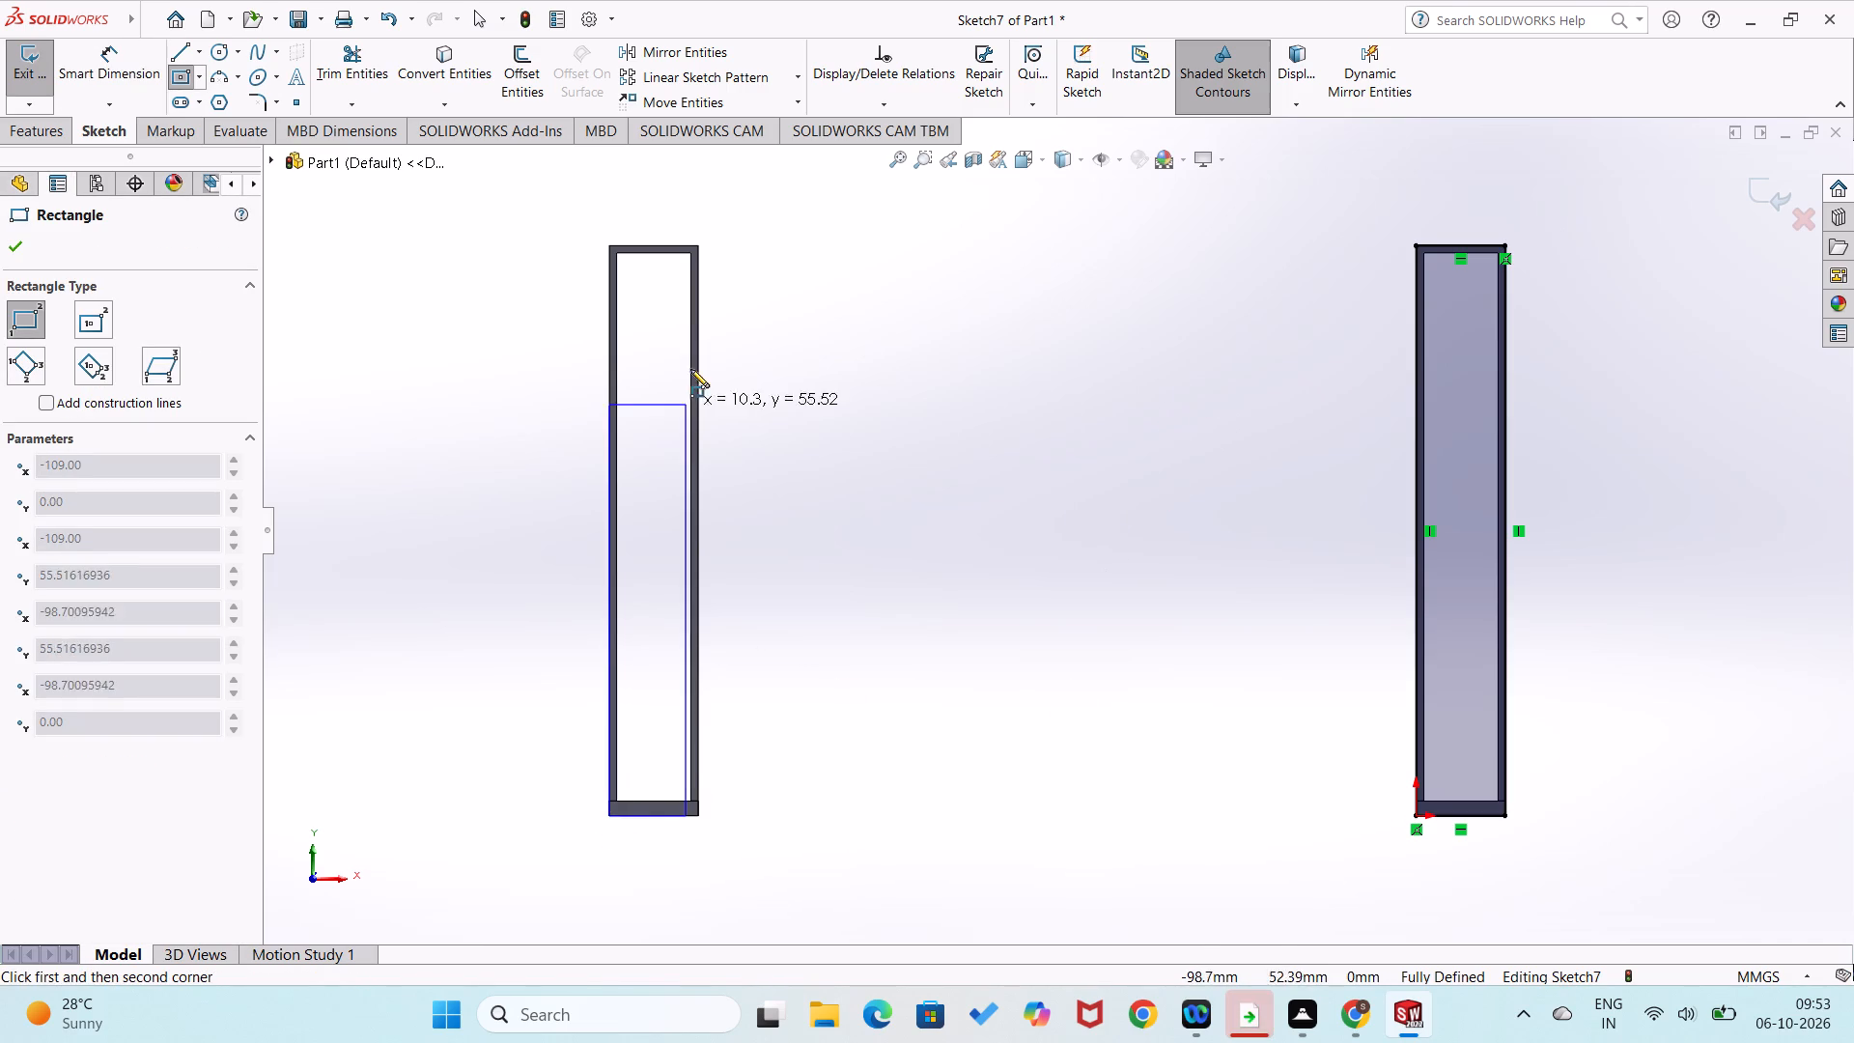
click(696, 245)
Sketch a 10 × 74 mm corner rectangle along the inner opening of each frame, inside both outer rectangles.
right_drag(848, 326, 875, 594)
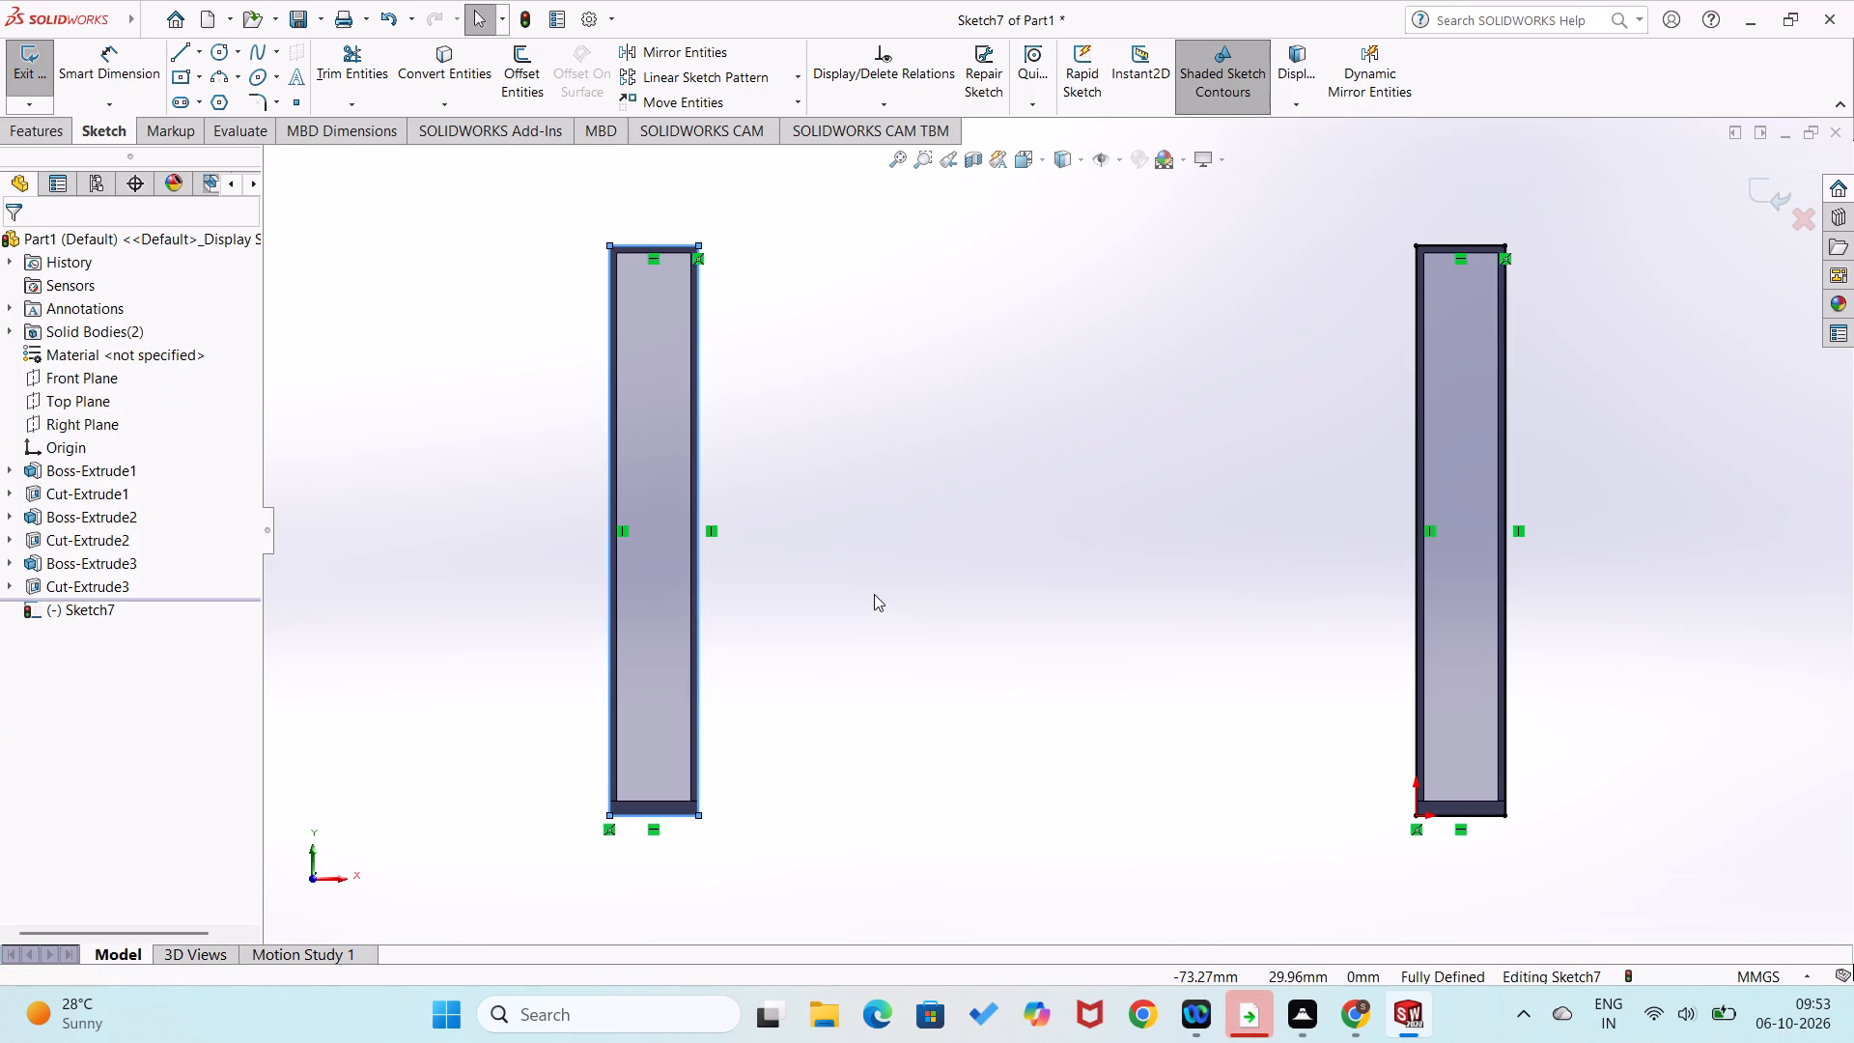
right_drag(854, 325, 849, 486)
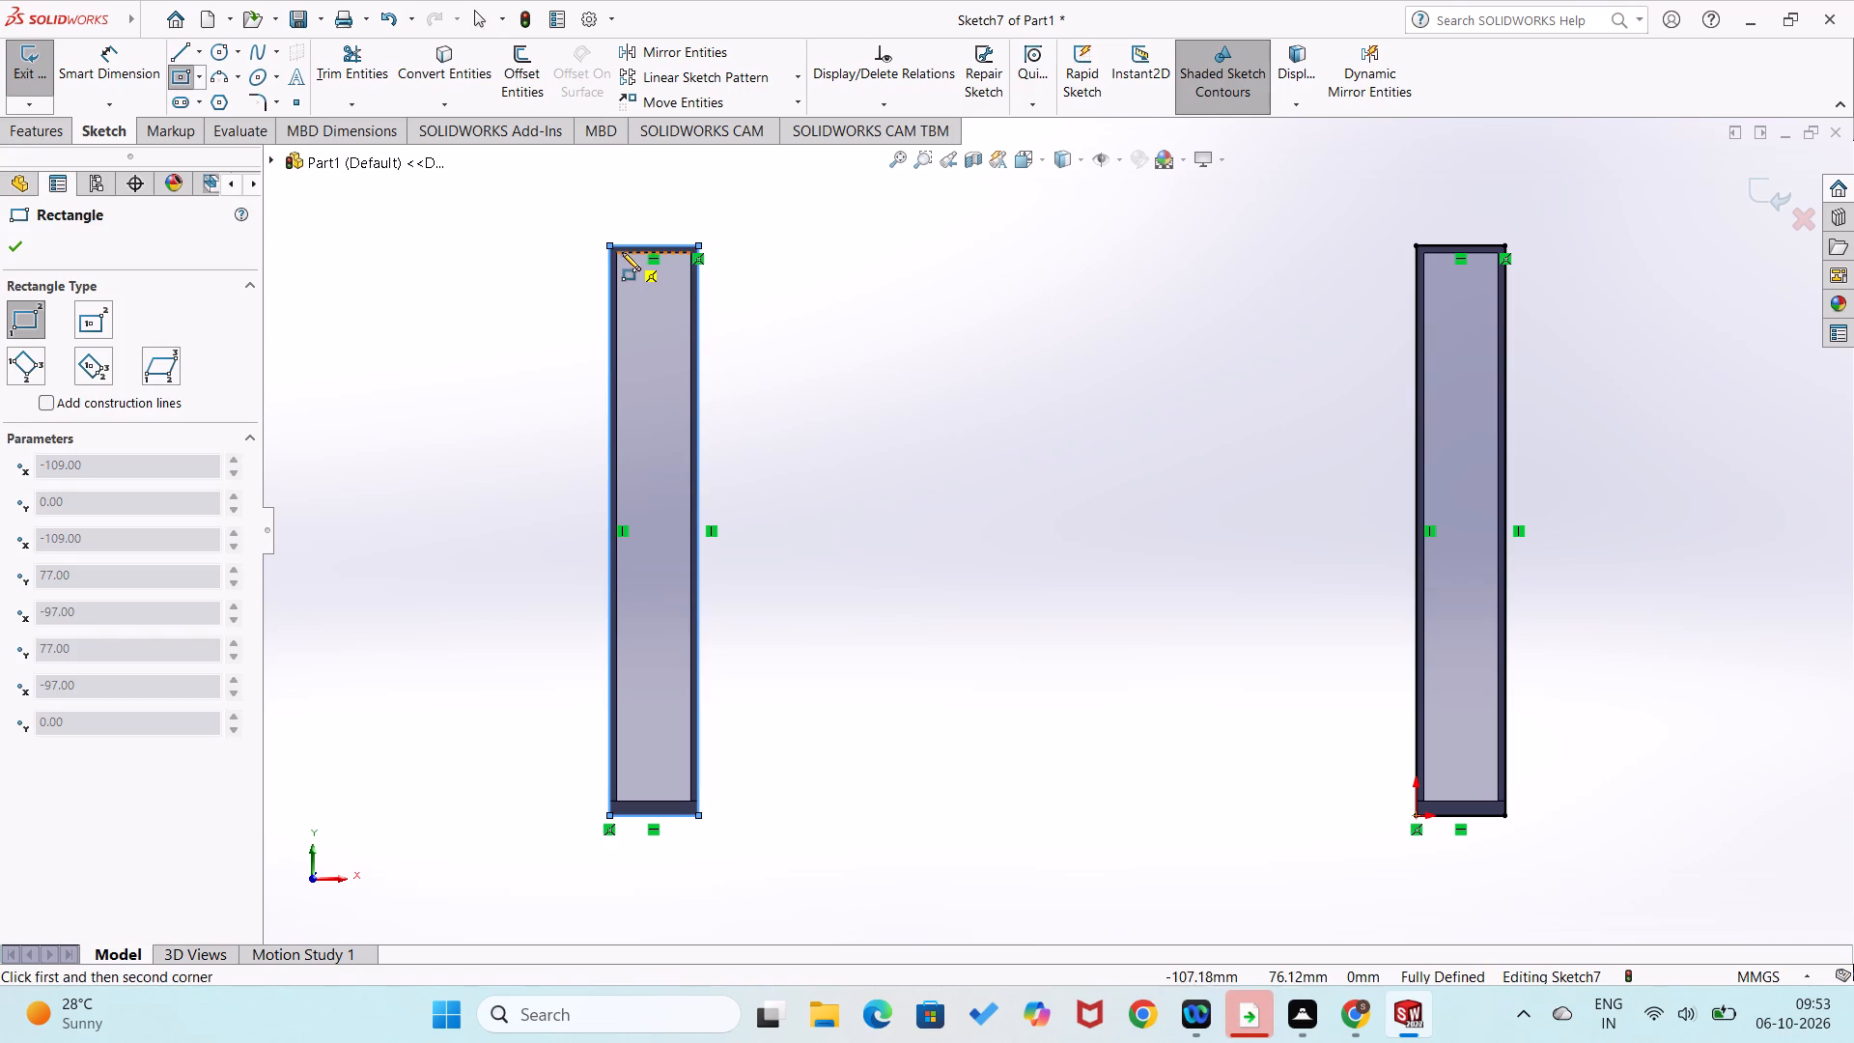
click(619, 252)
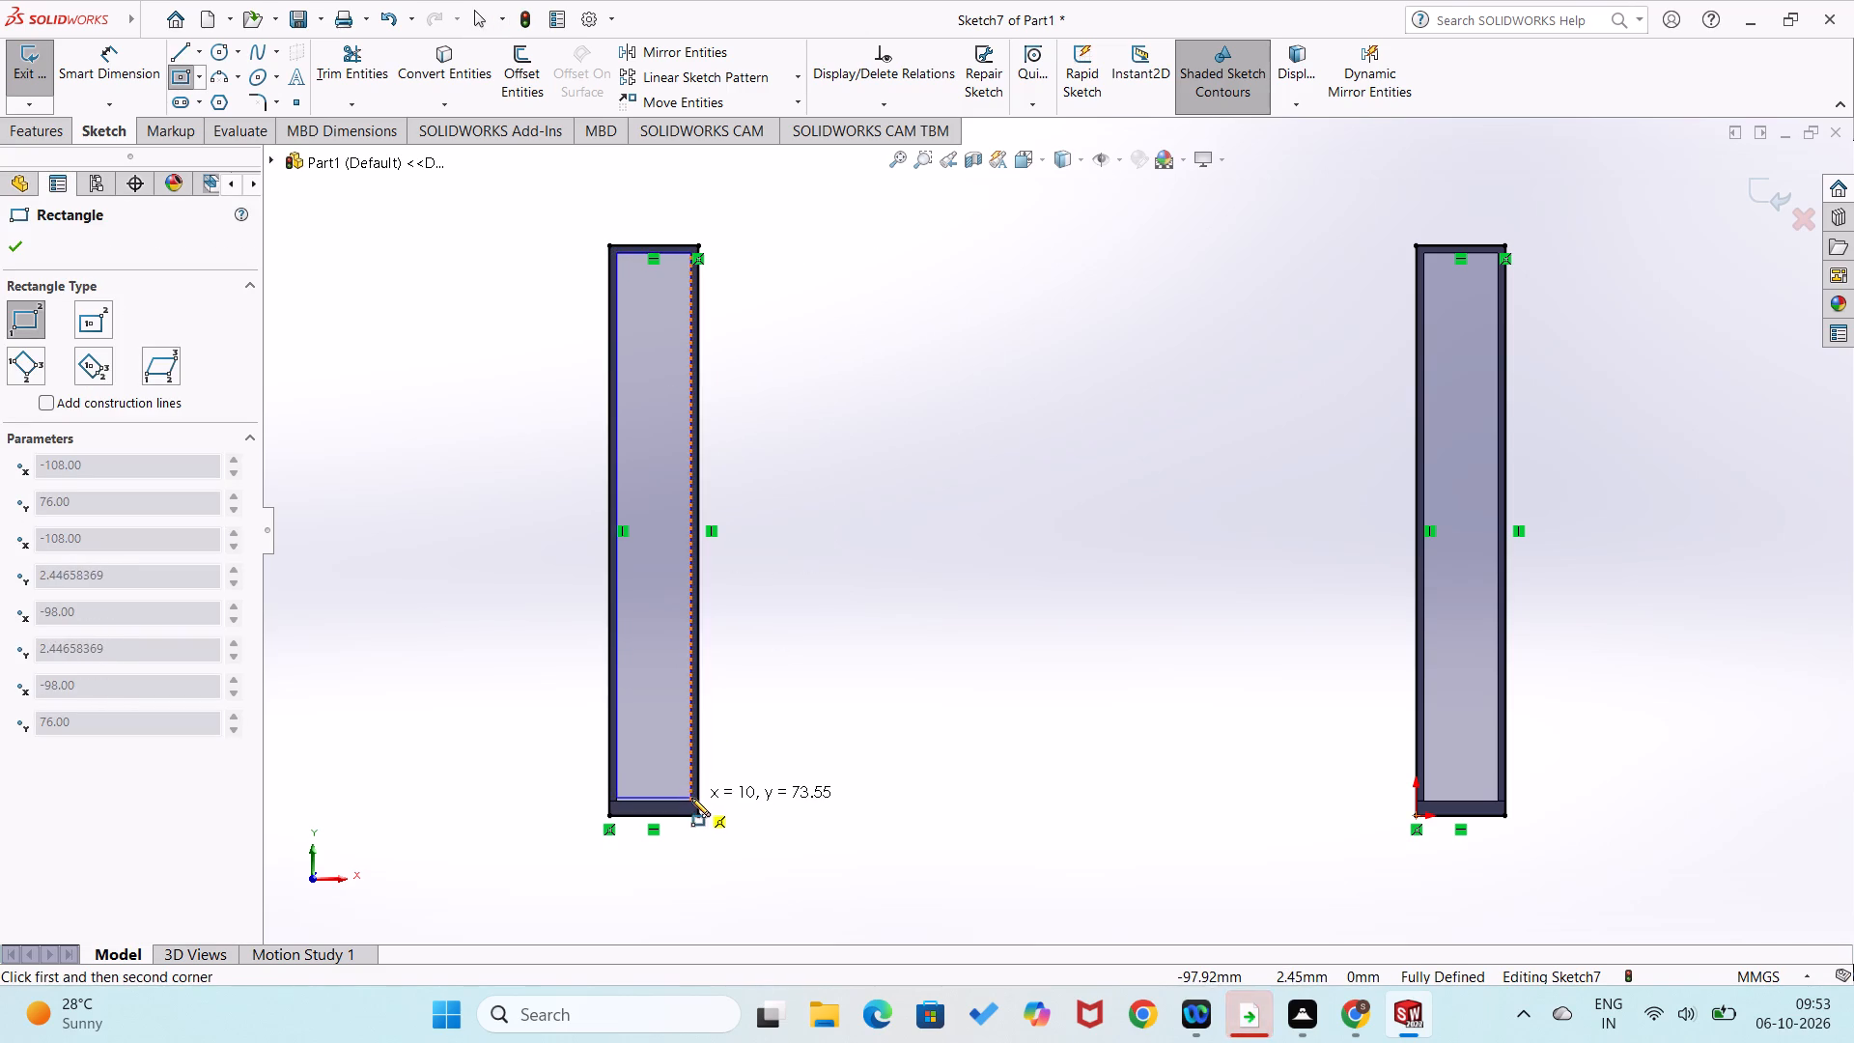
click(688, 802)
right_drag(941, 568, 936, 817)
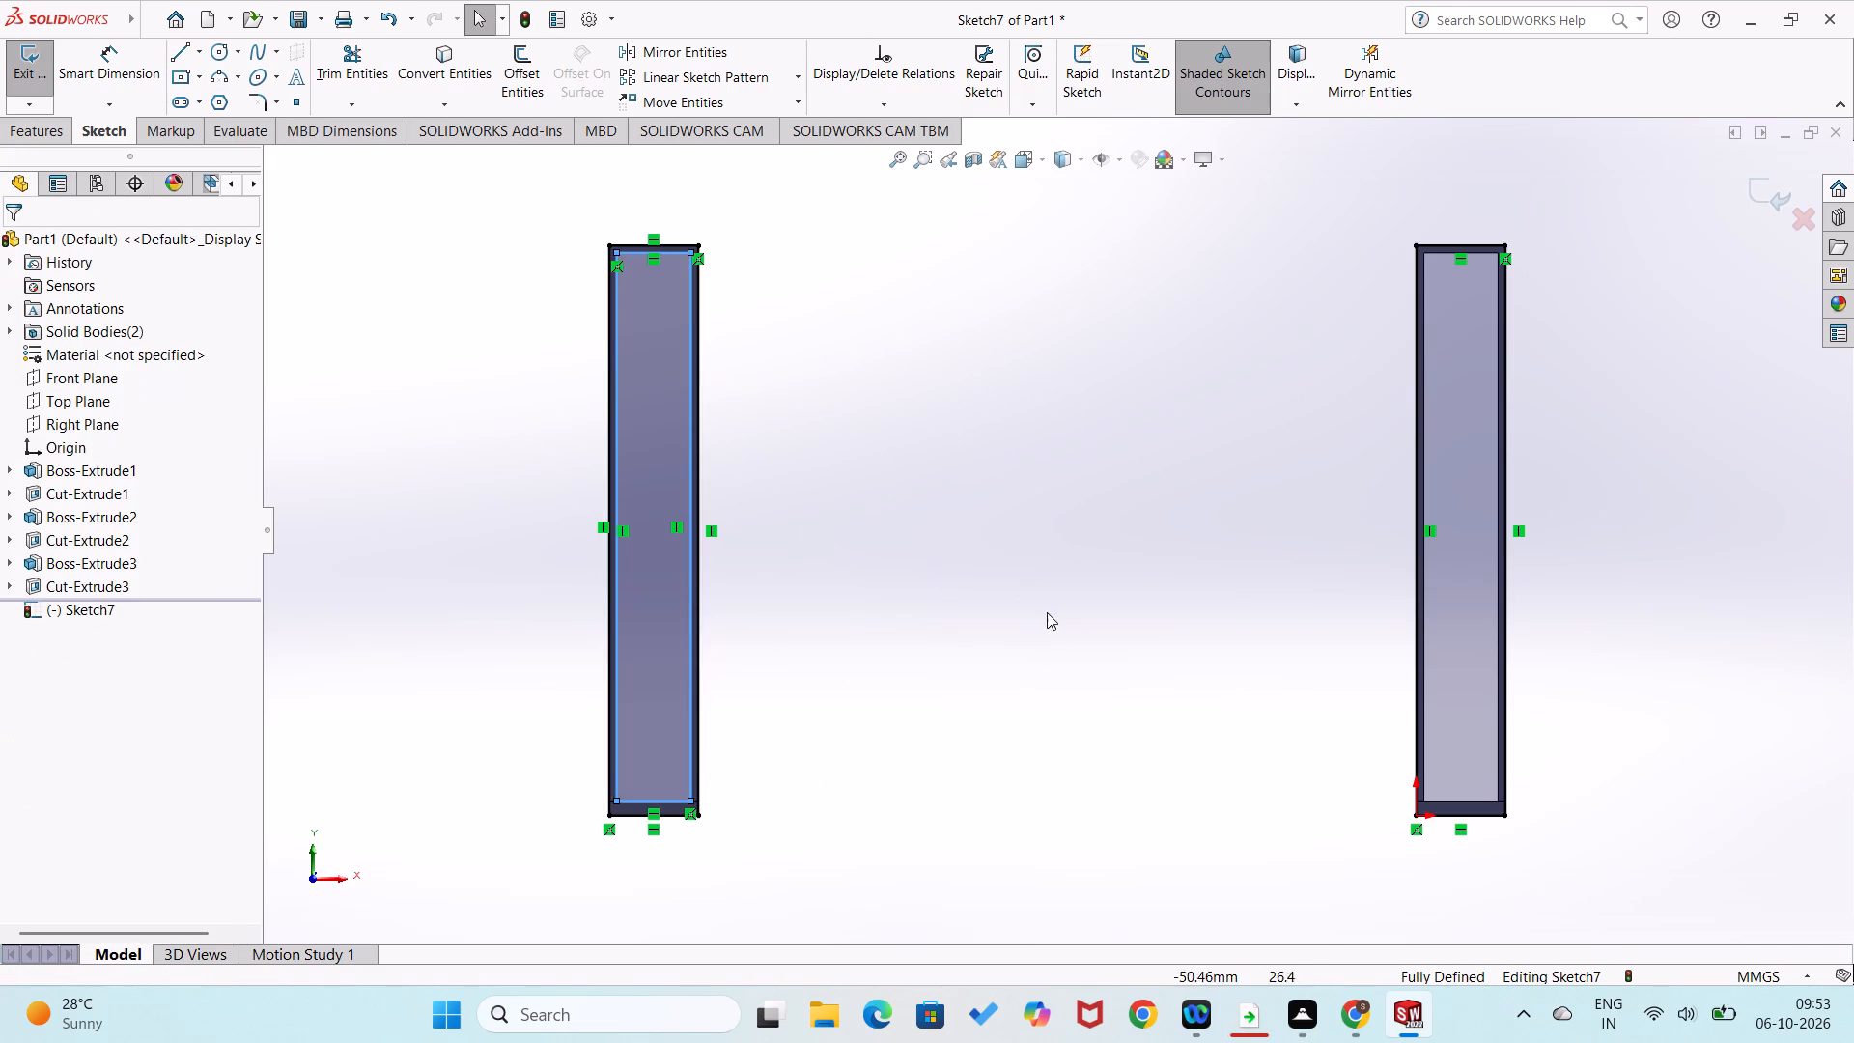
right_drag(773, 685, 724, 468)
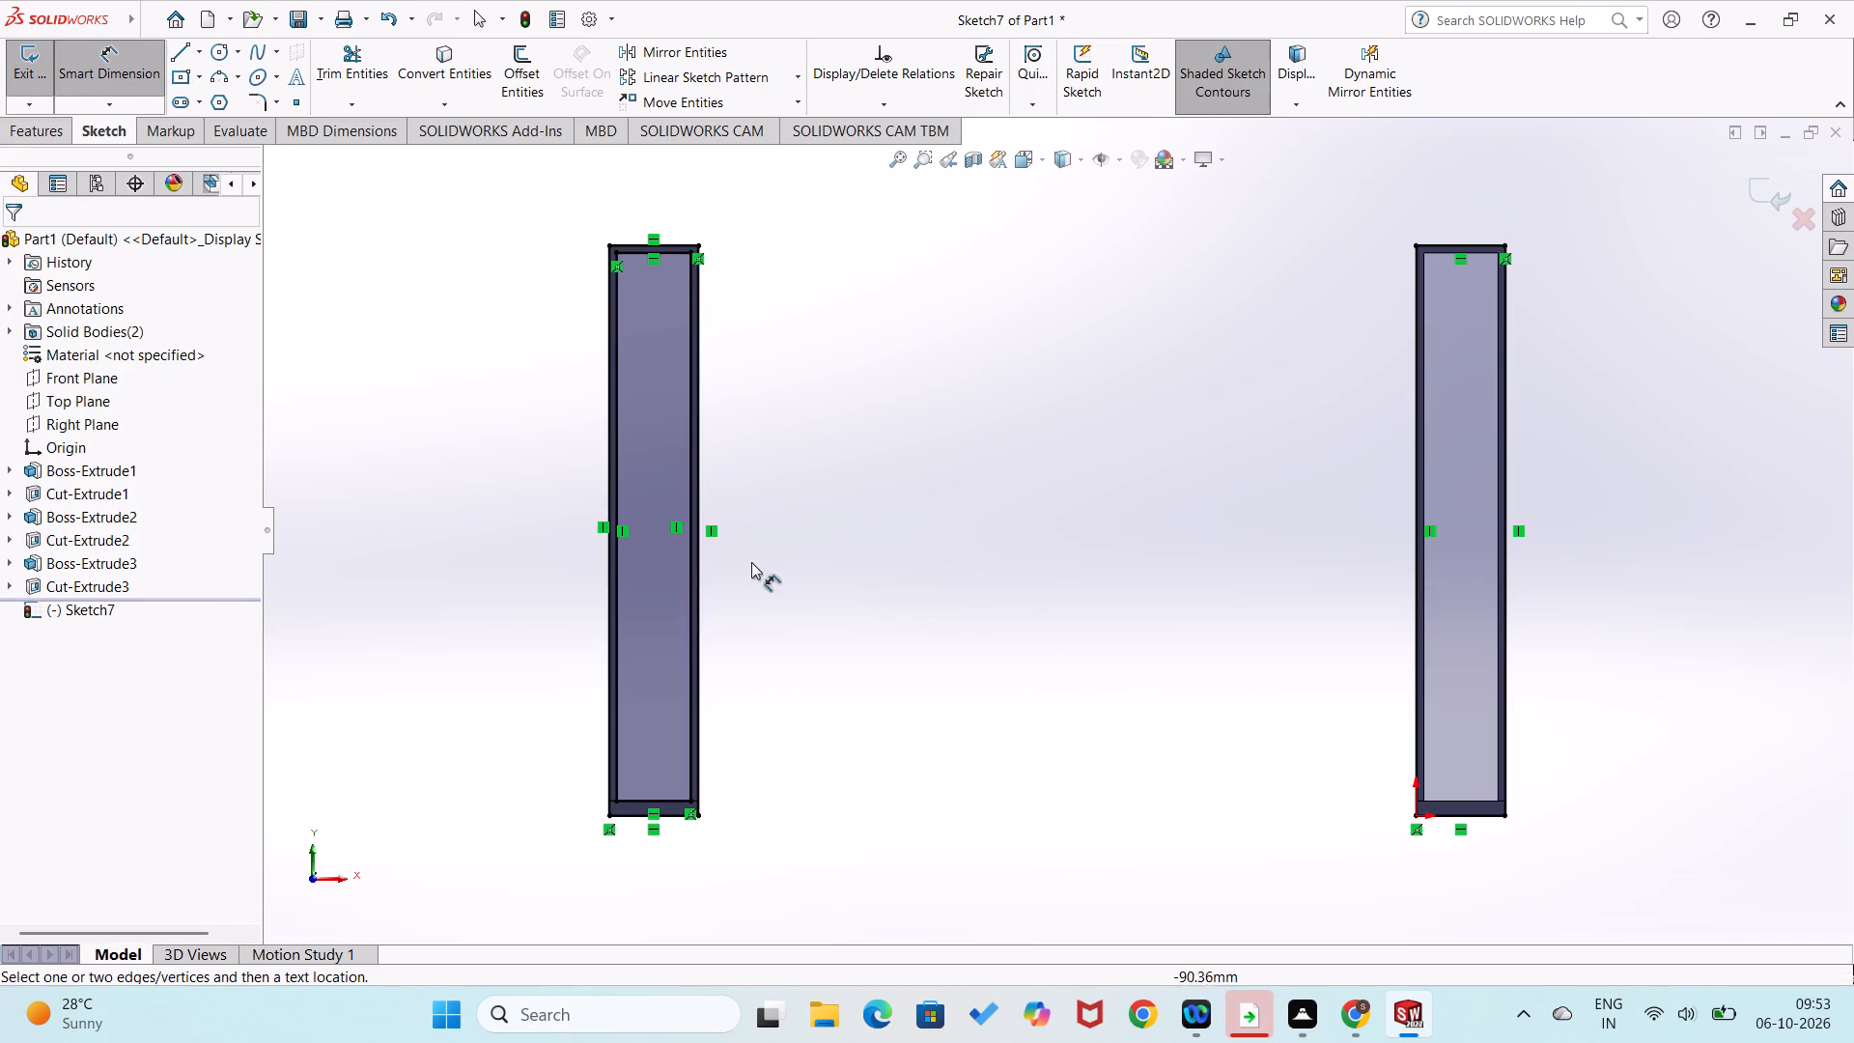
right_drag(1065, 394, 1086, 655)
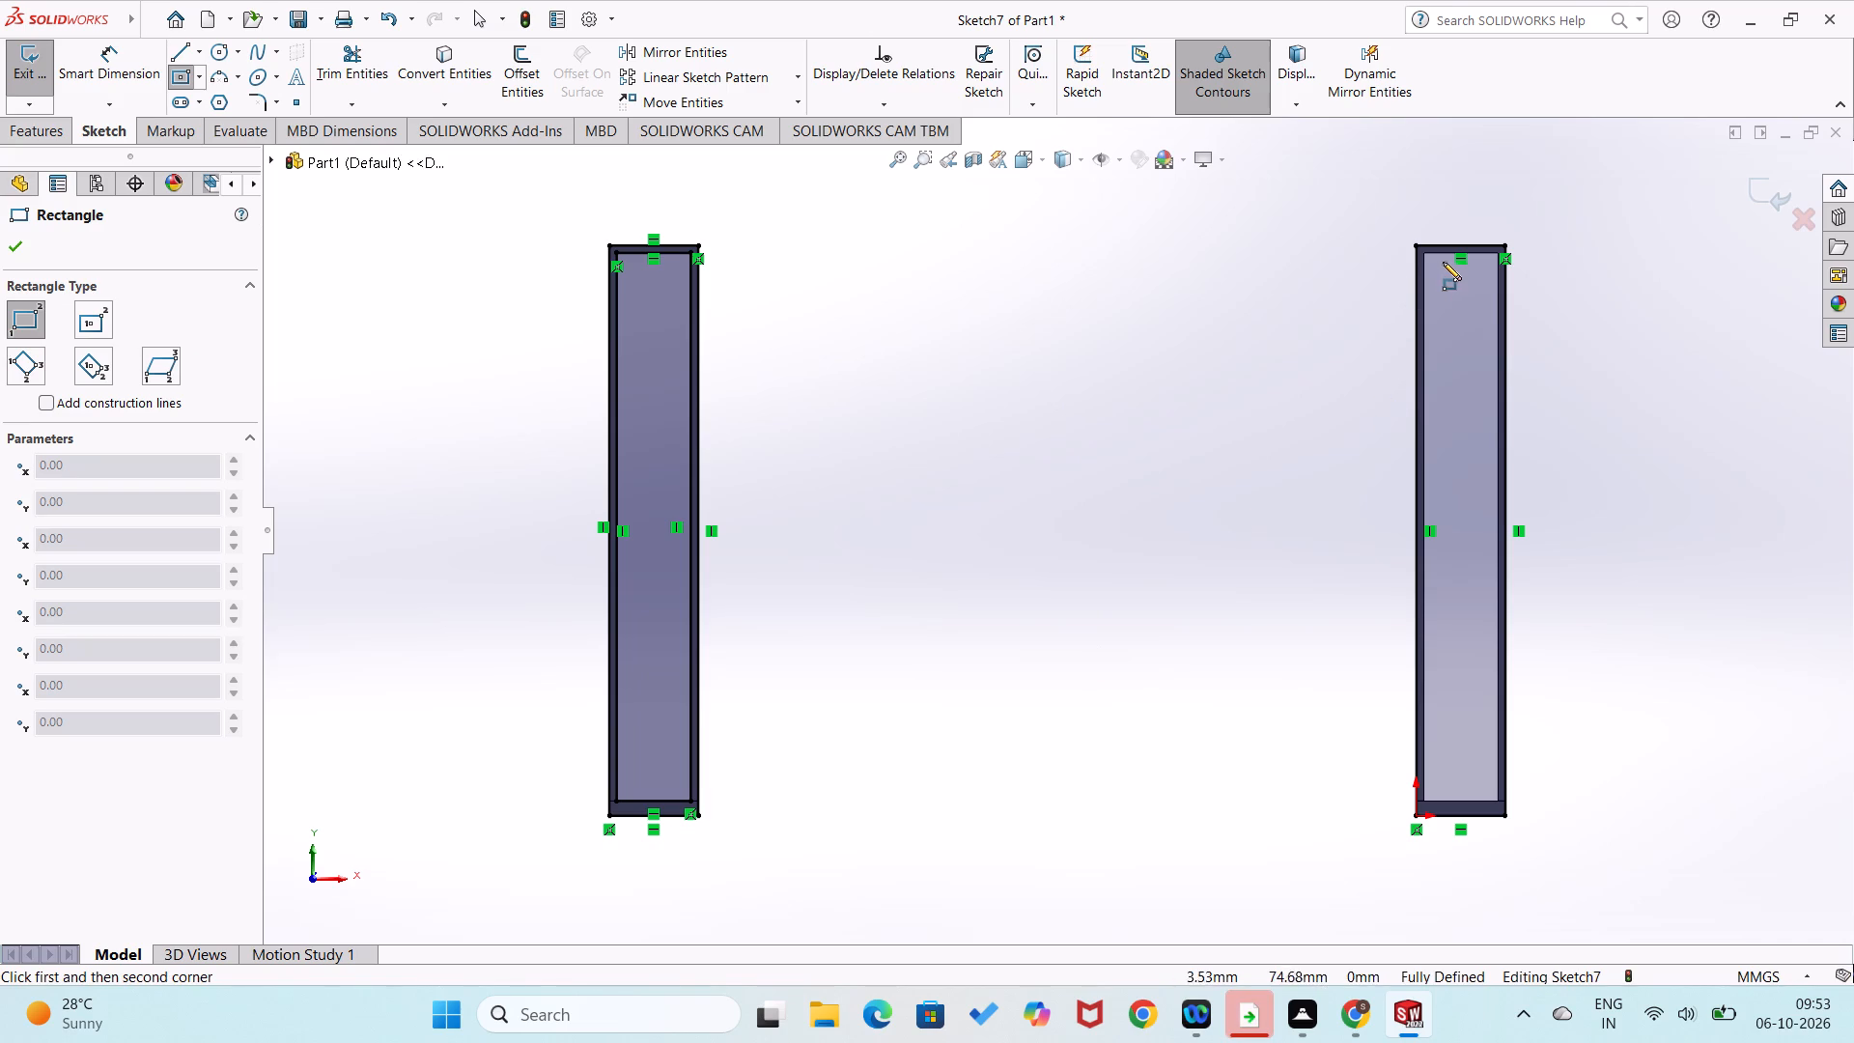
click(1424, 253)
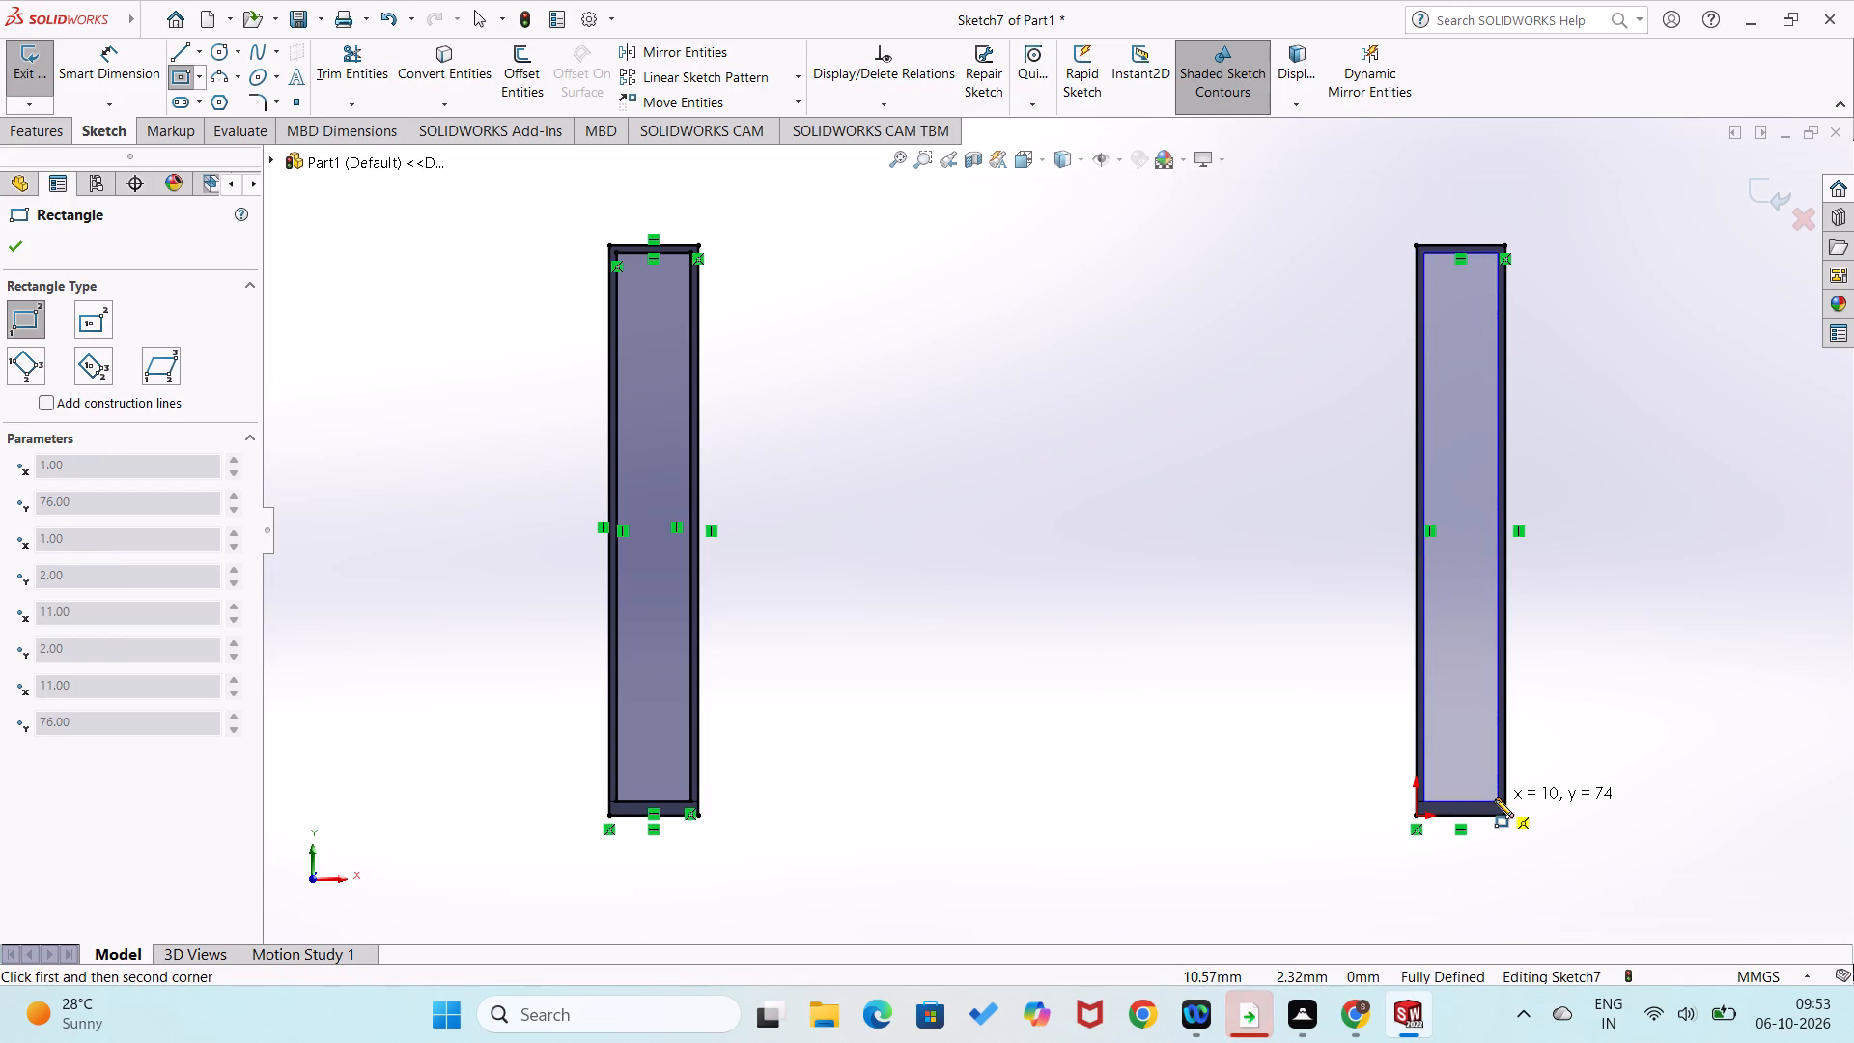
click(1498, 800)
right_drag(1279, 744, 1227, 537)
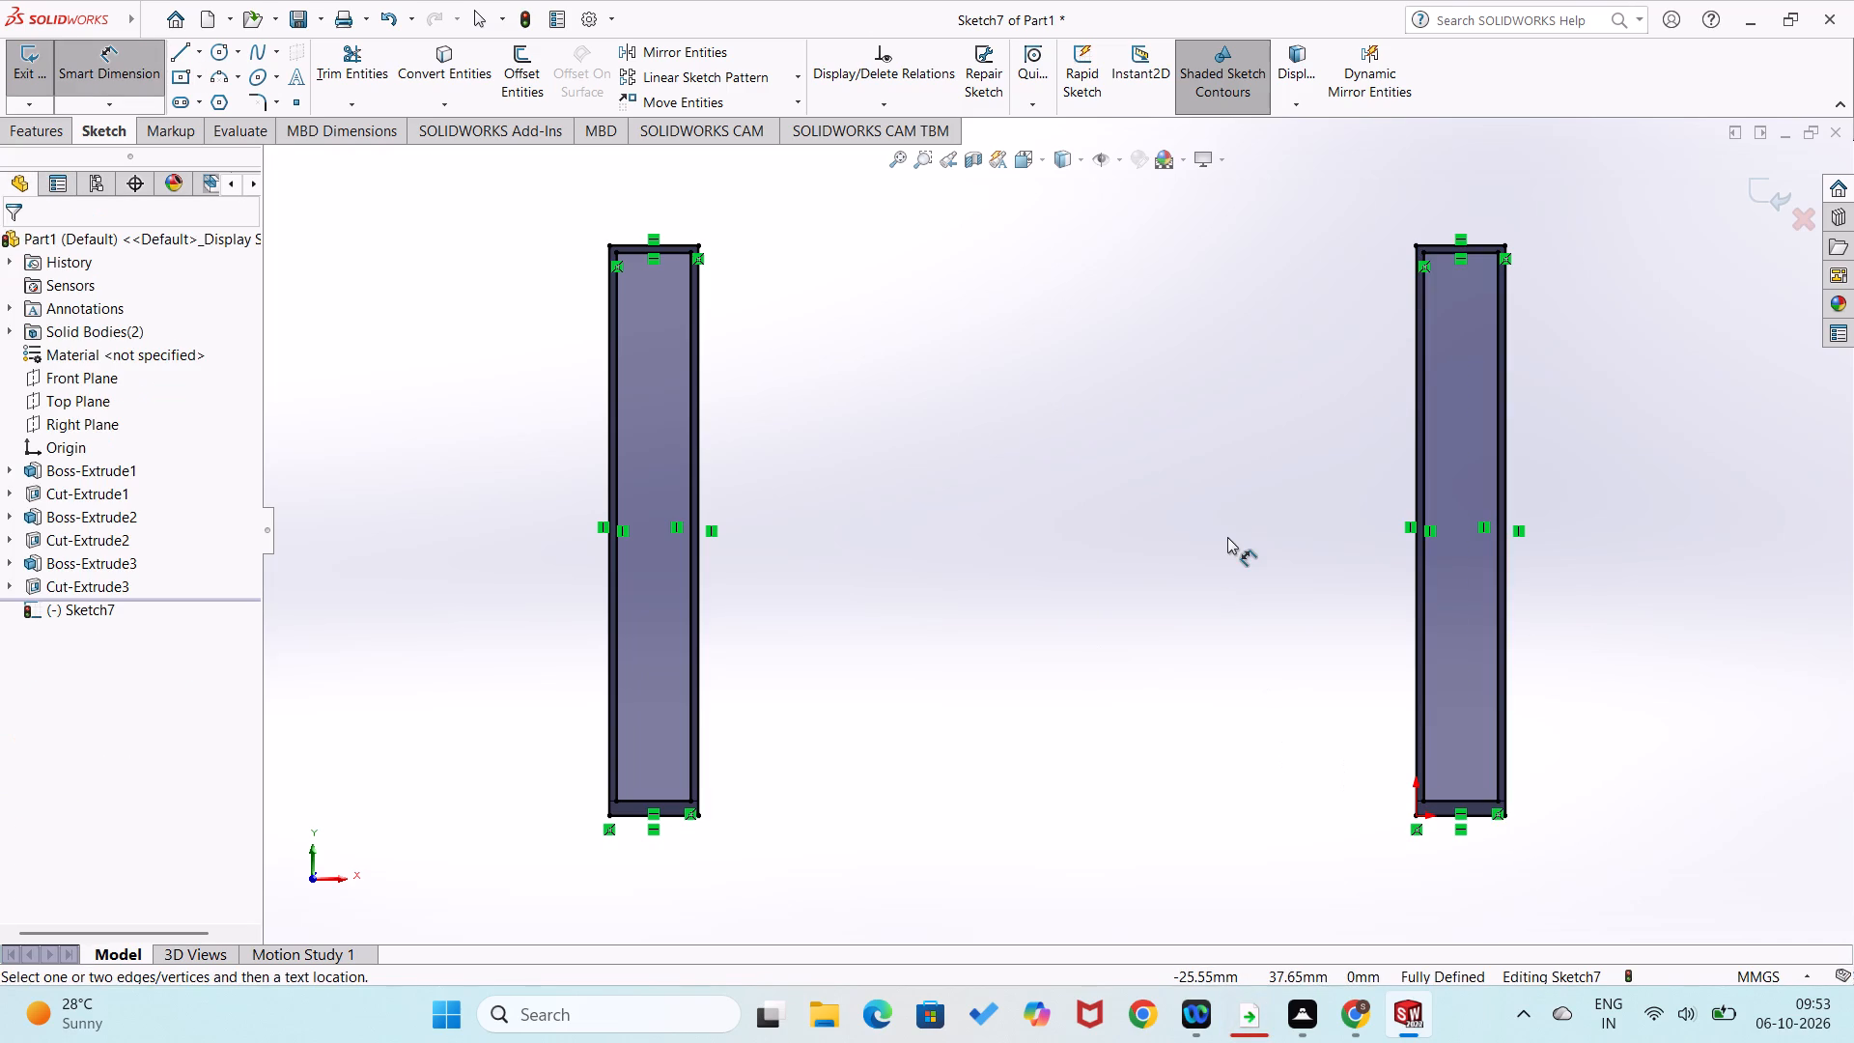
Boss-extrude both frame profiles 2 mm blind in the reversed direction, with merge result on.
click(2, 135)
click(25, 95)
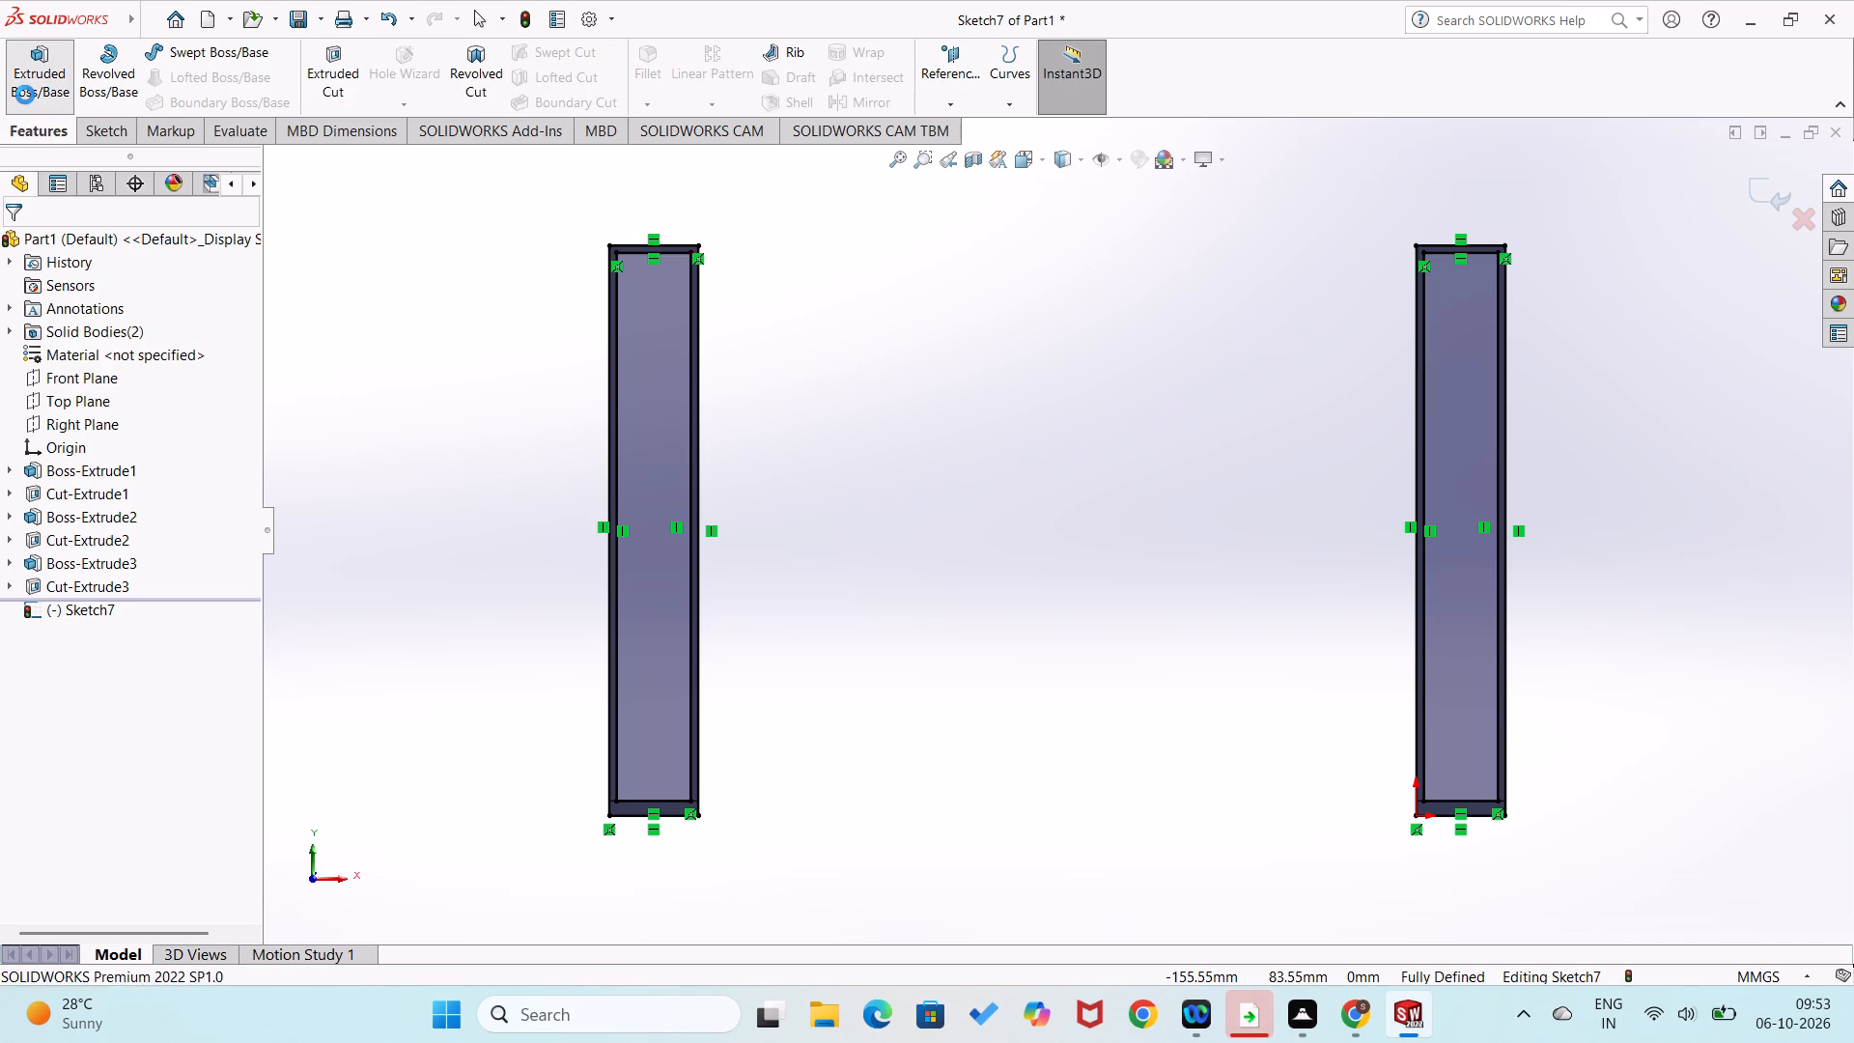
scroll(684, 458, up, 4)
scroll(955, 476, up, 2)
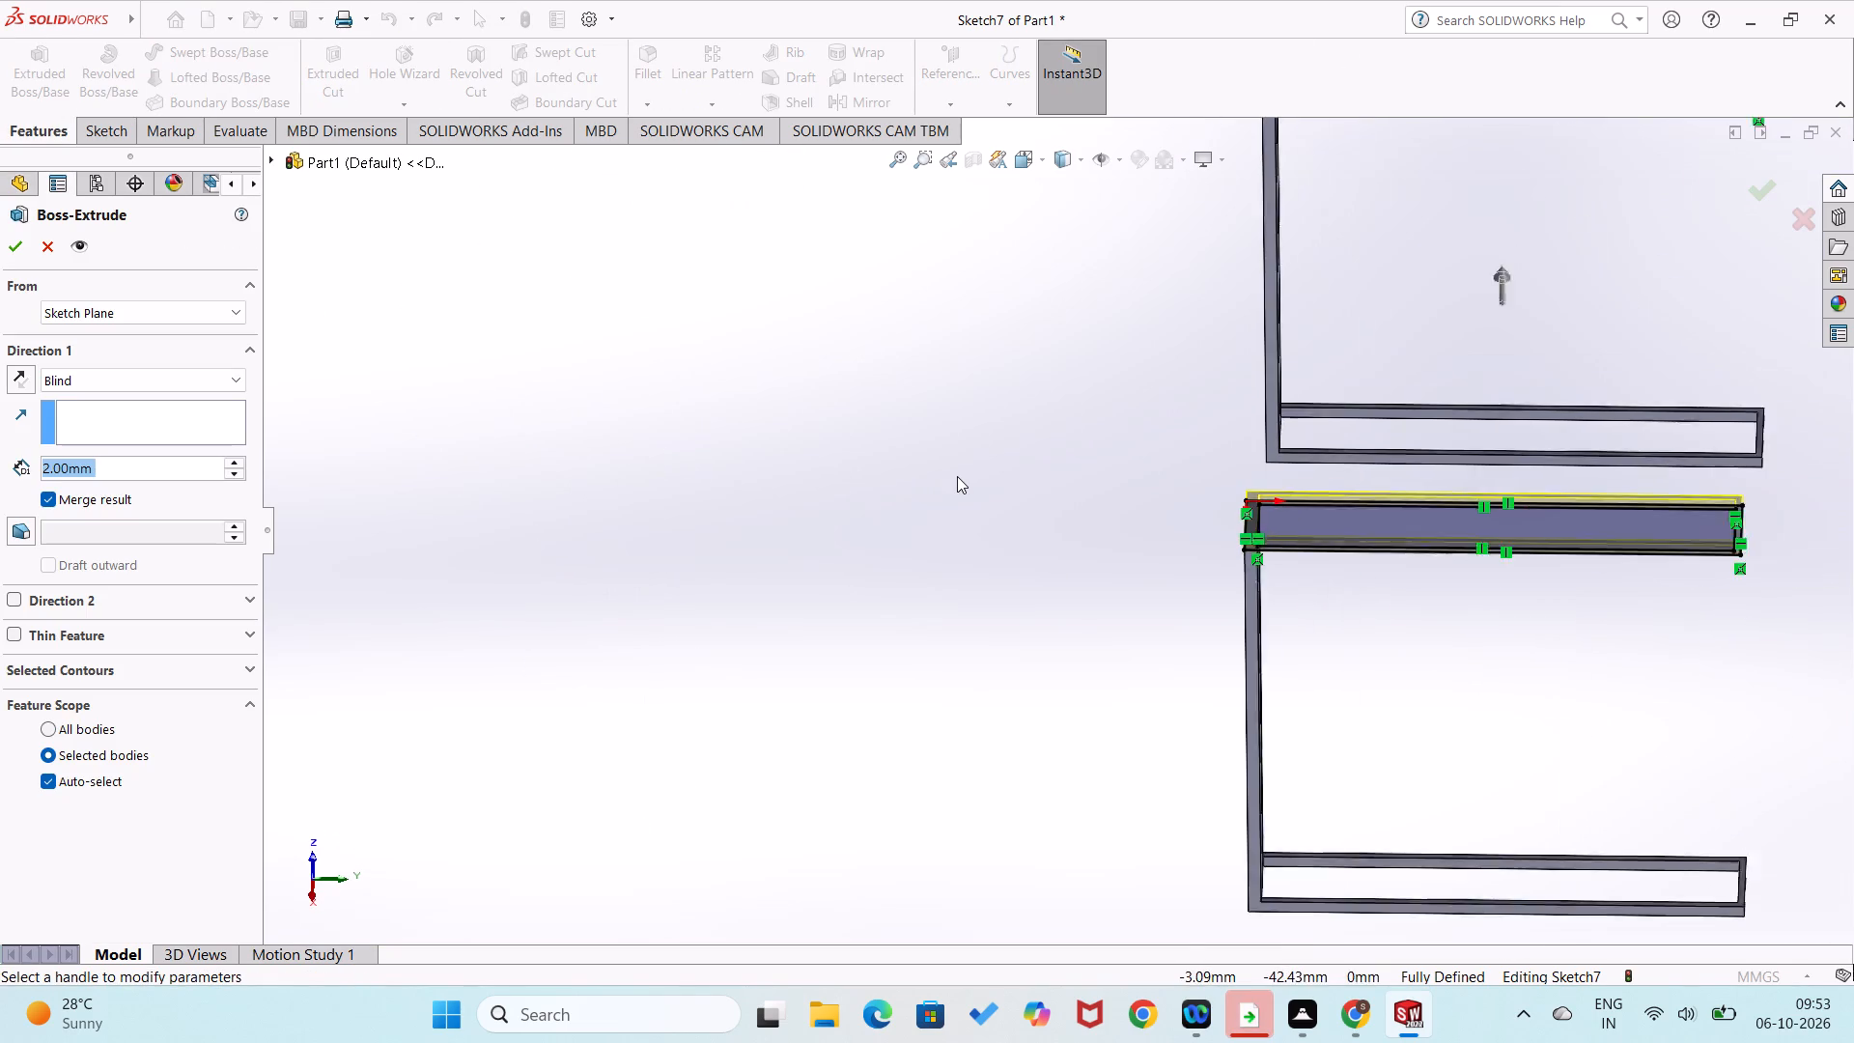
scroll(957, 476, up, 1)
middle_drag(995, 468, 857, 410)
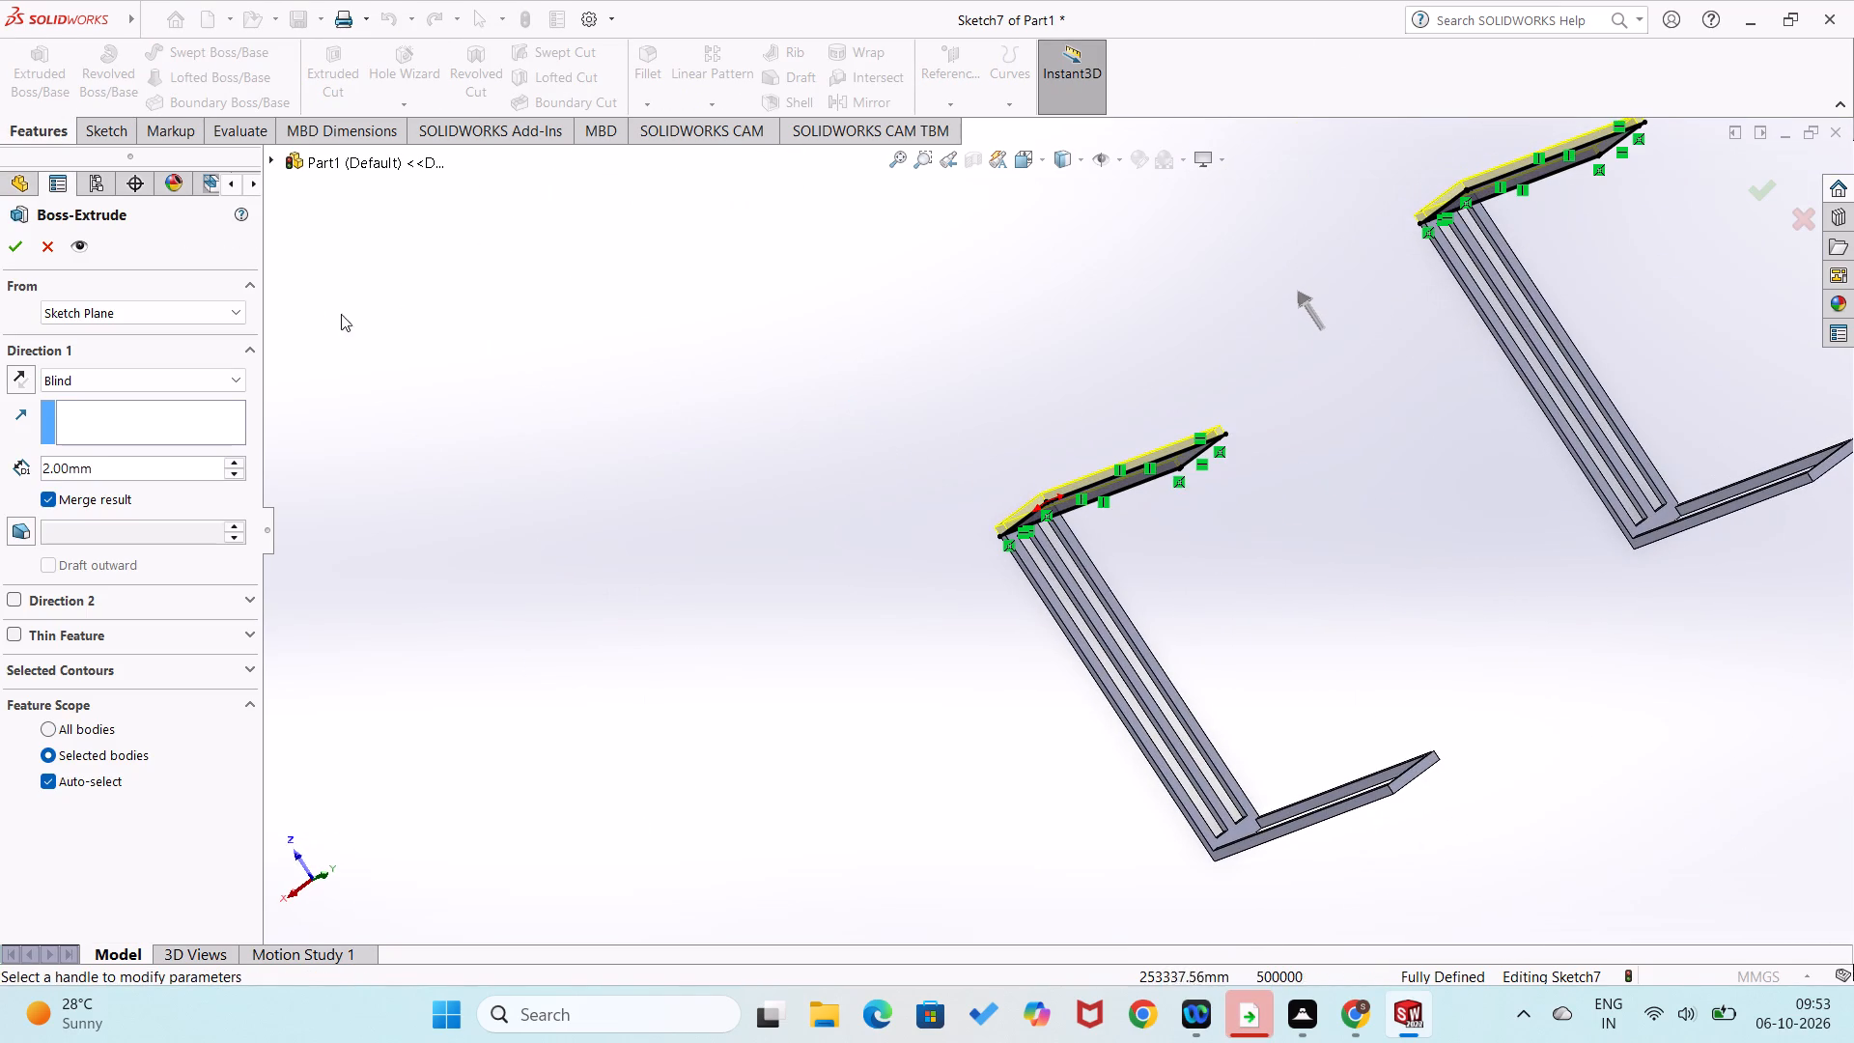
click(23, 382)
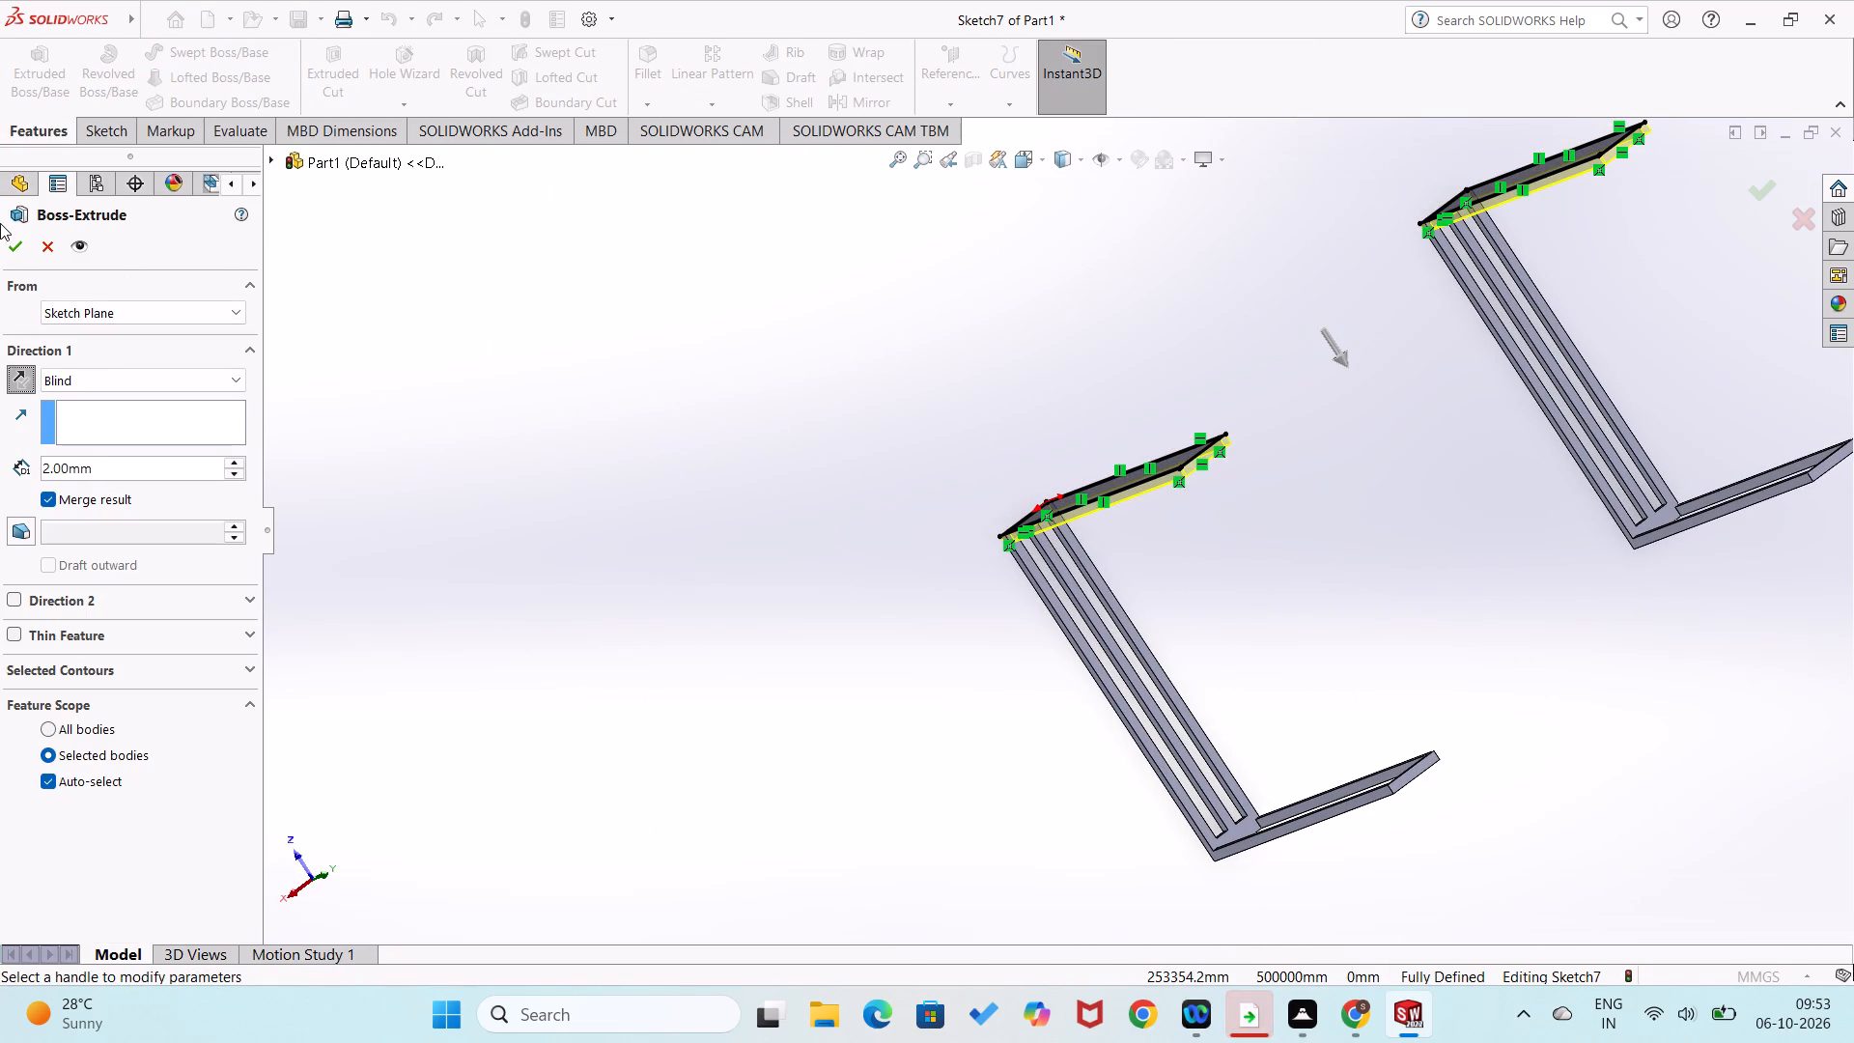
click(27, 242)
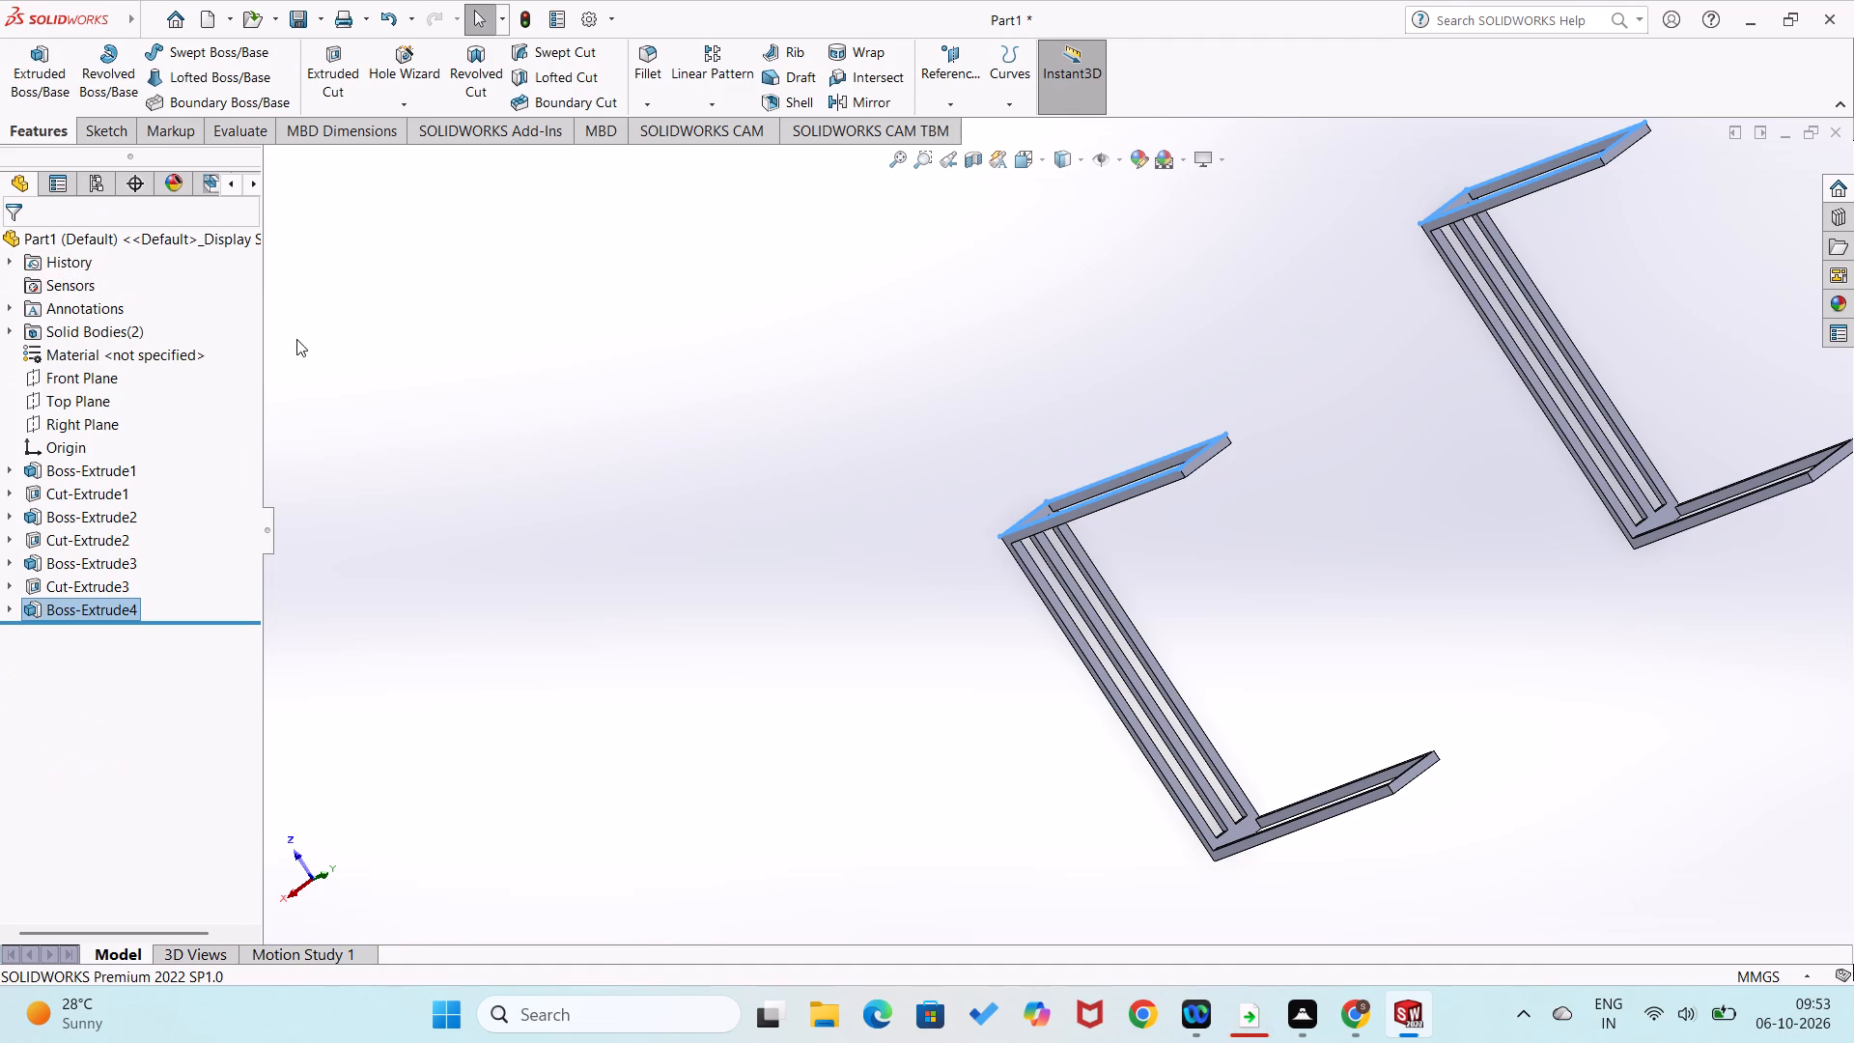
click(296, 339)
Start a sketch on the 12 mm wide top end face of the first frame at the origin-side base plate.
middle_drag(522, 401, 436, 260)
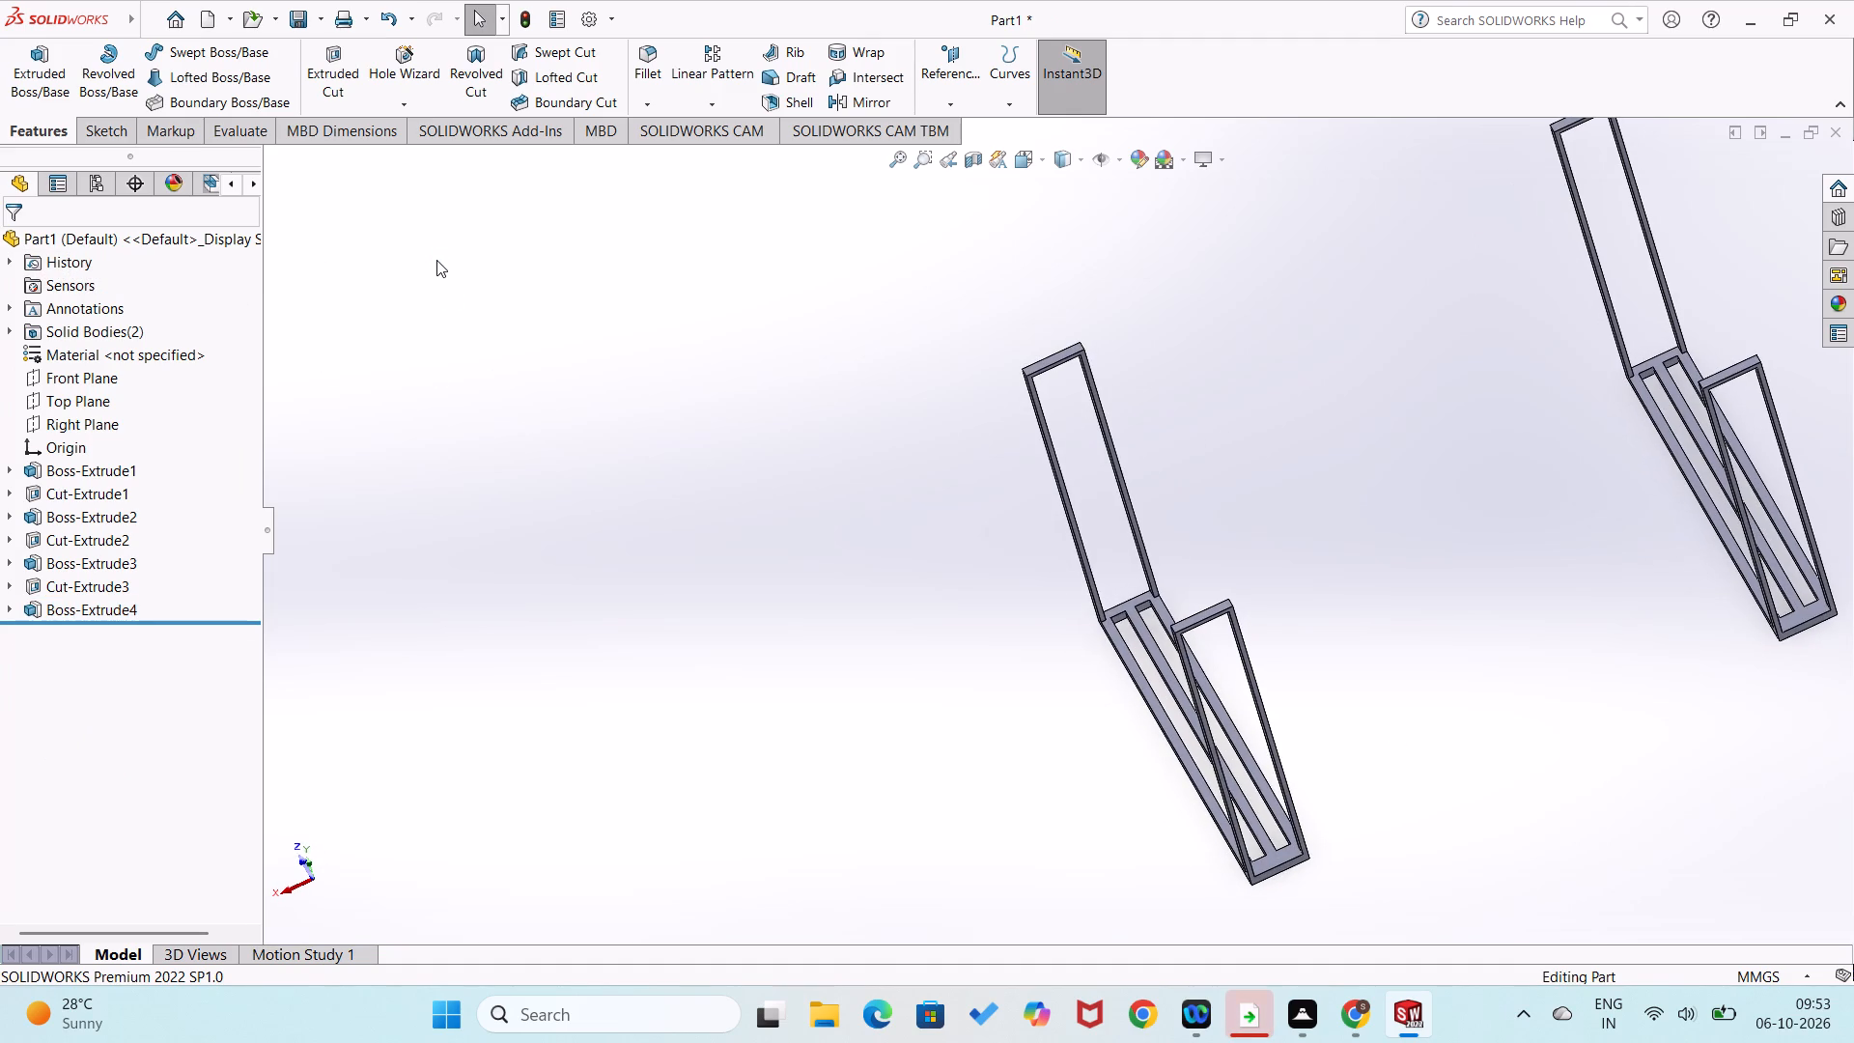
scroll(436, 260, up, 1)
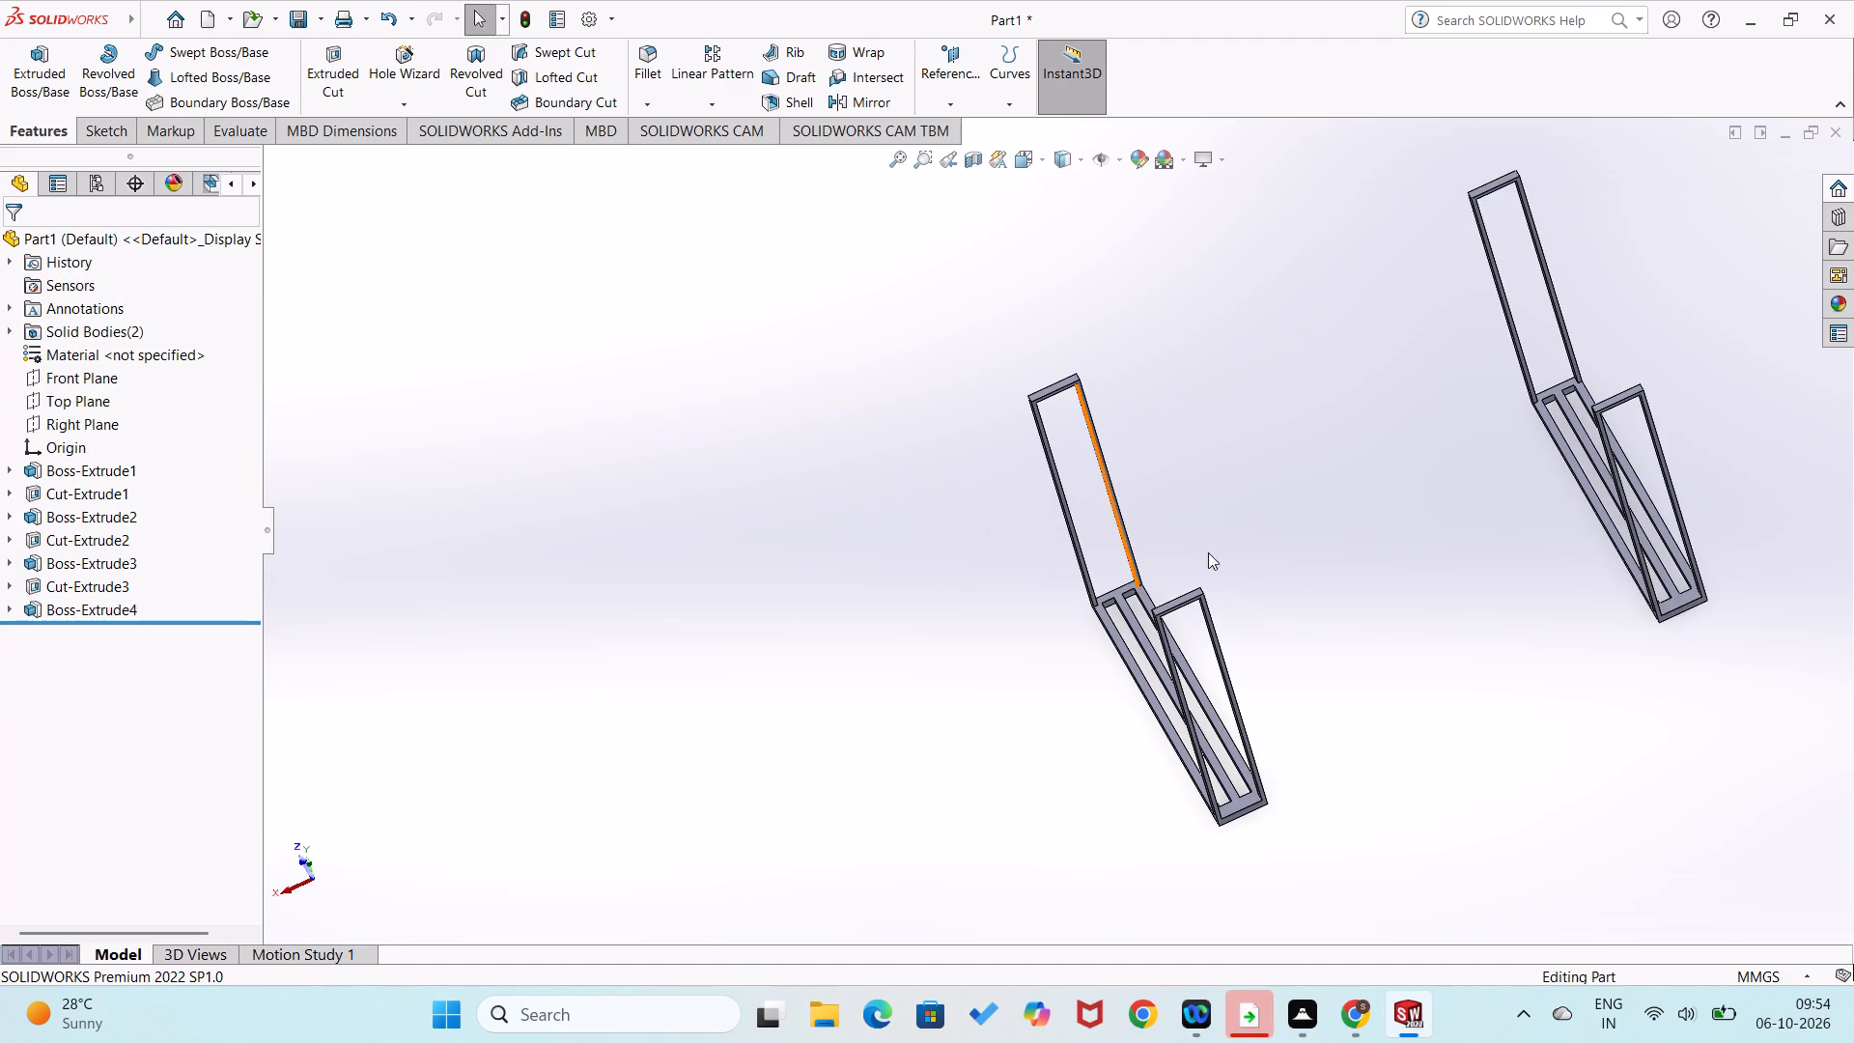
scroll(1114, 573, down, 4)
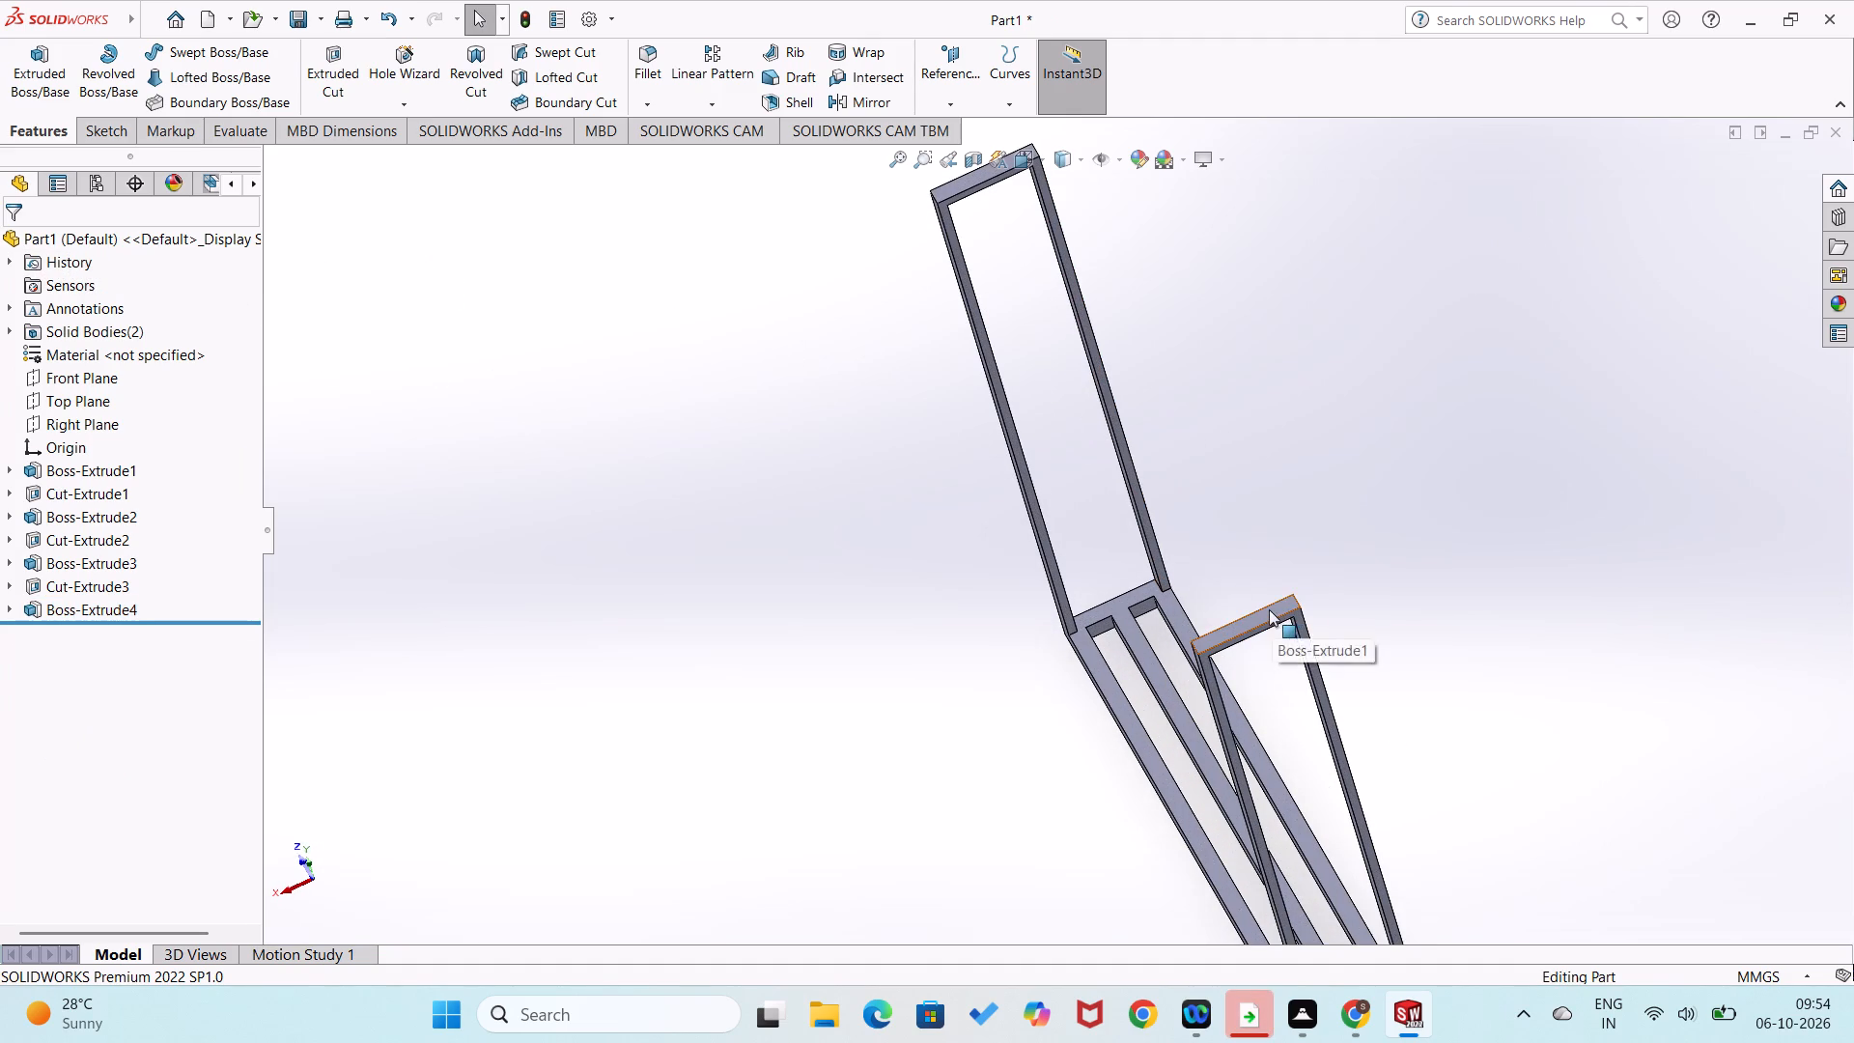
right_click(1269, 609)
click(1314, 563)
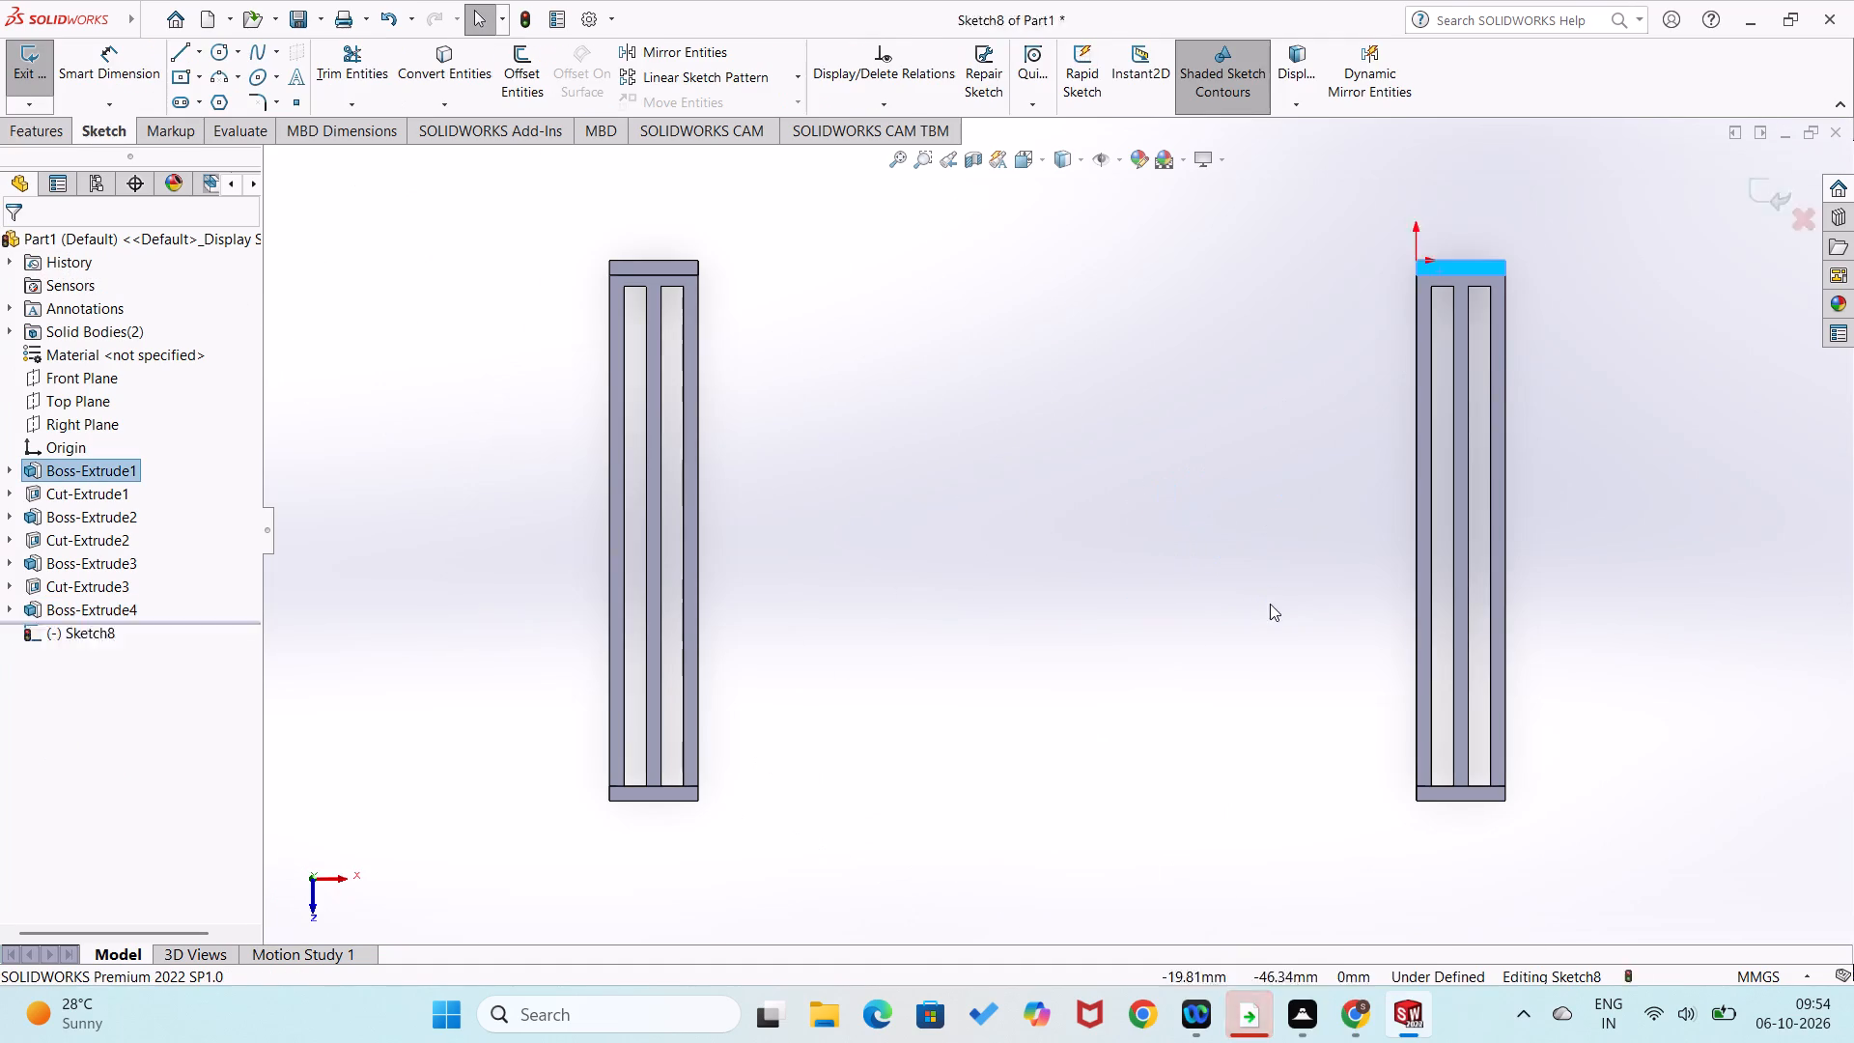
Sketch a vertical line from the midpoint of the origin-side base plate's outer long edge past its origin end, dimensioned 45 mm.
right_click(1203, 575)
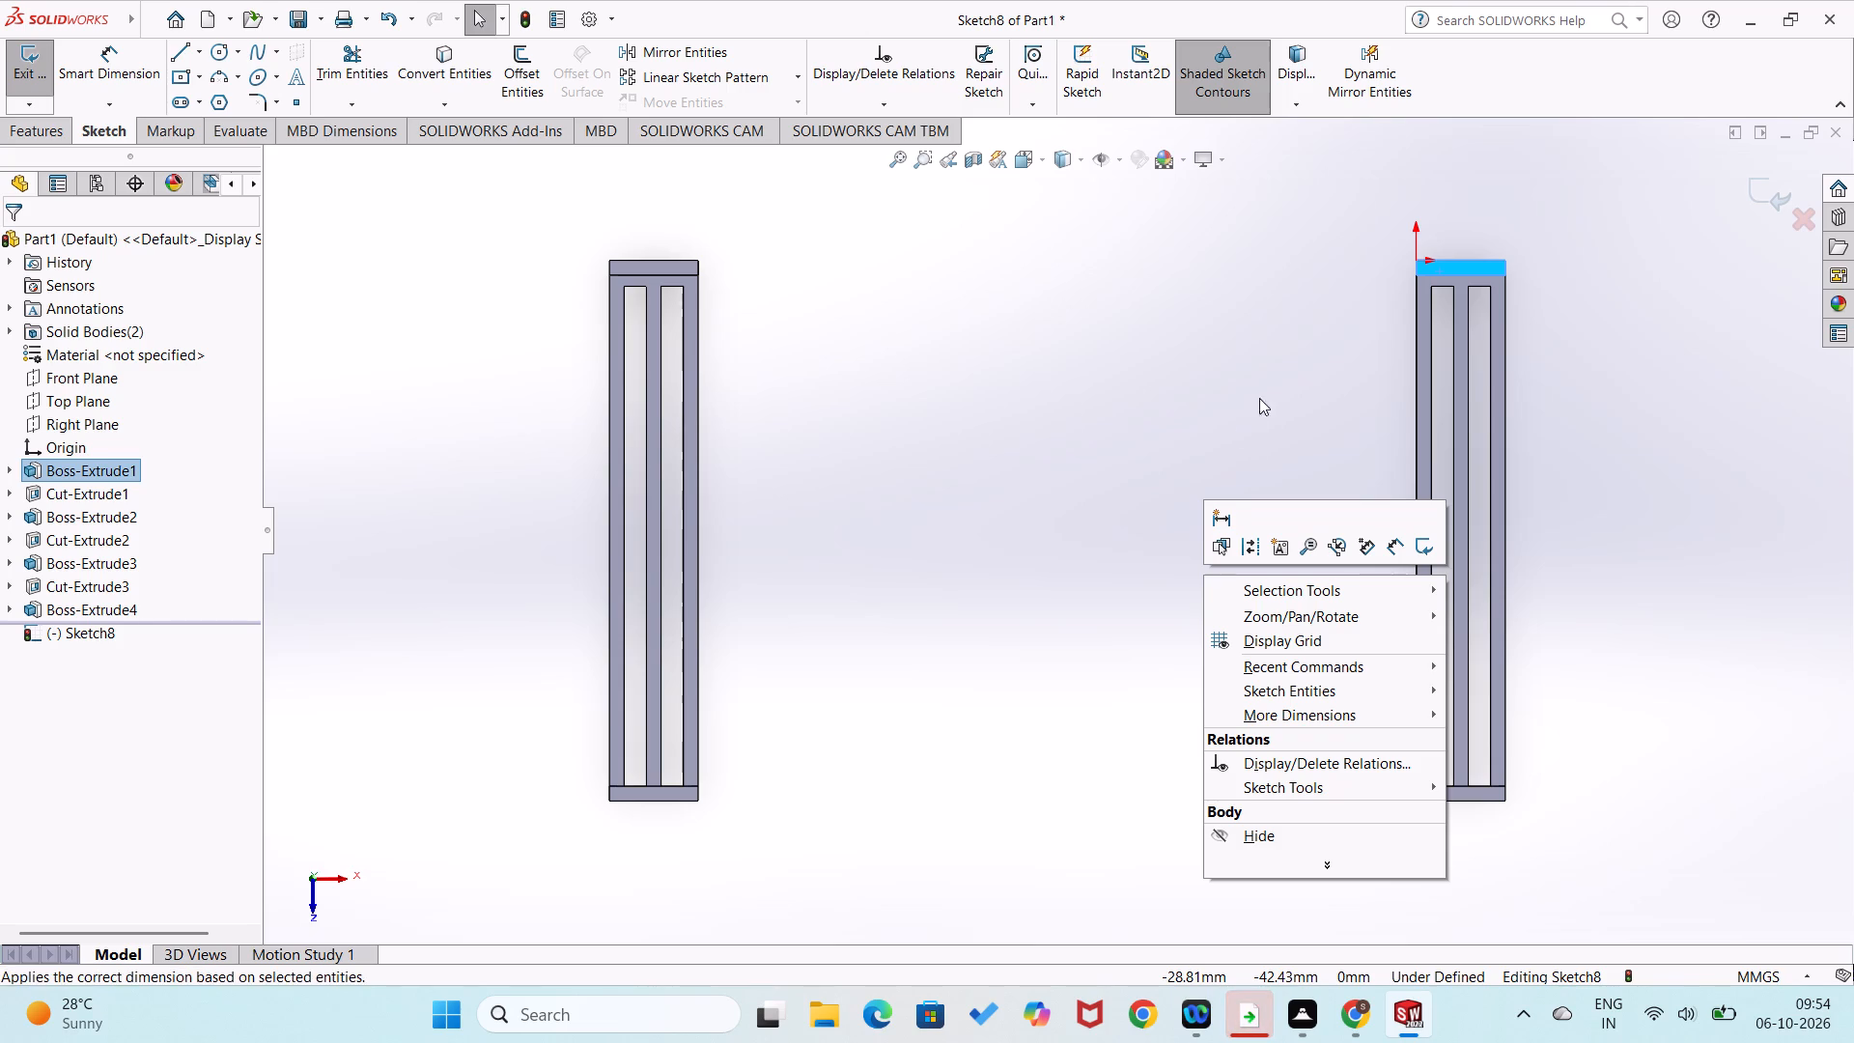
right_drag(1259, 398, 1127, 473)
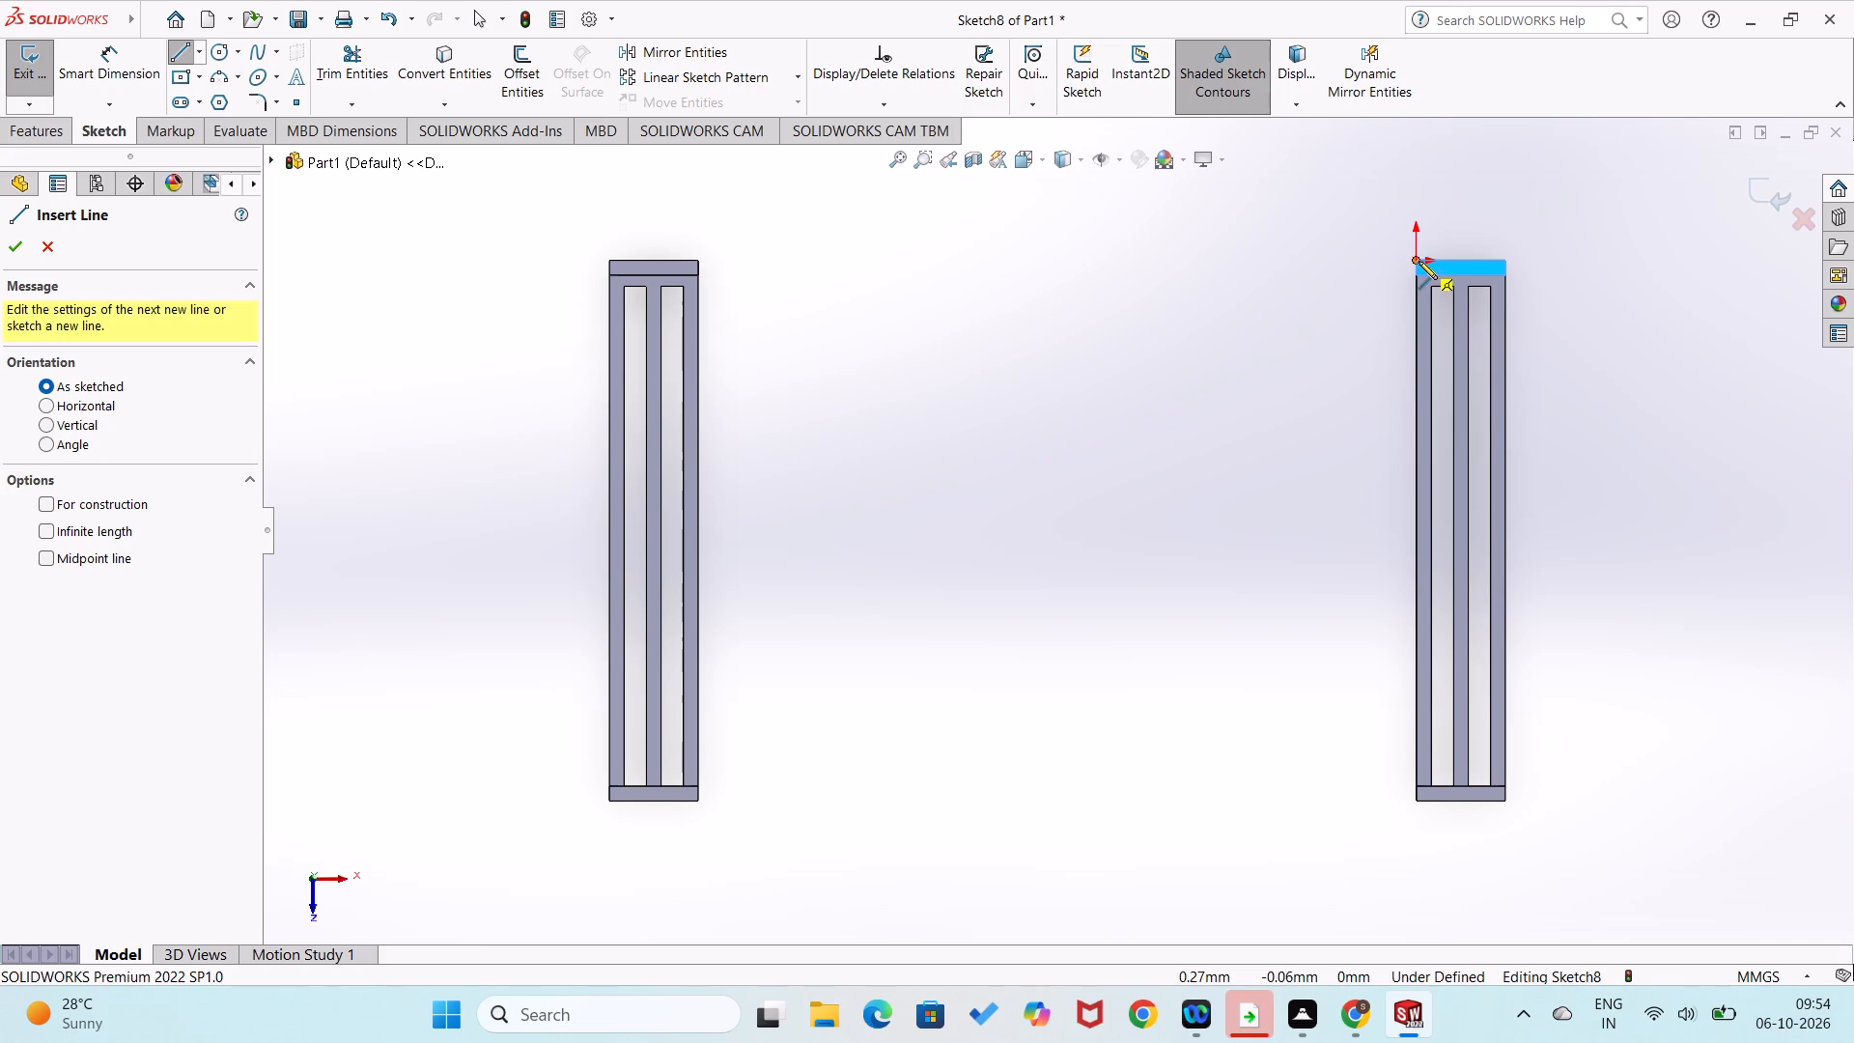
click(1506, 533)
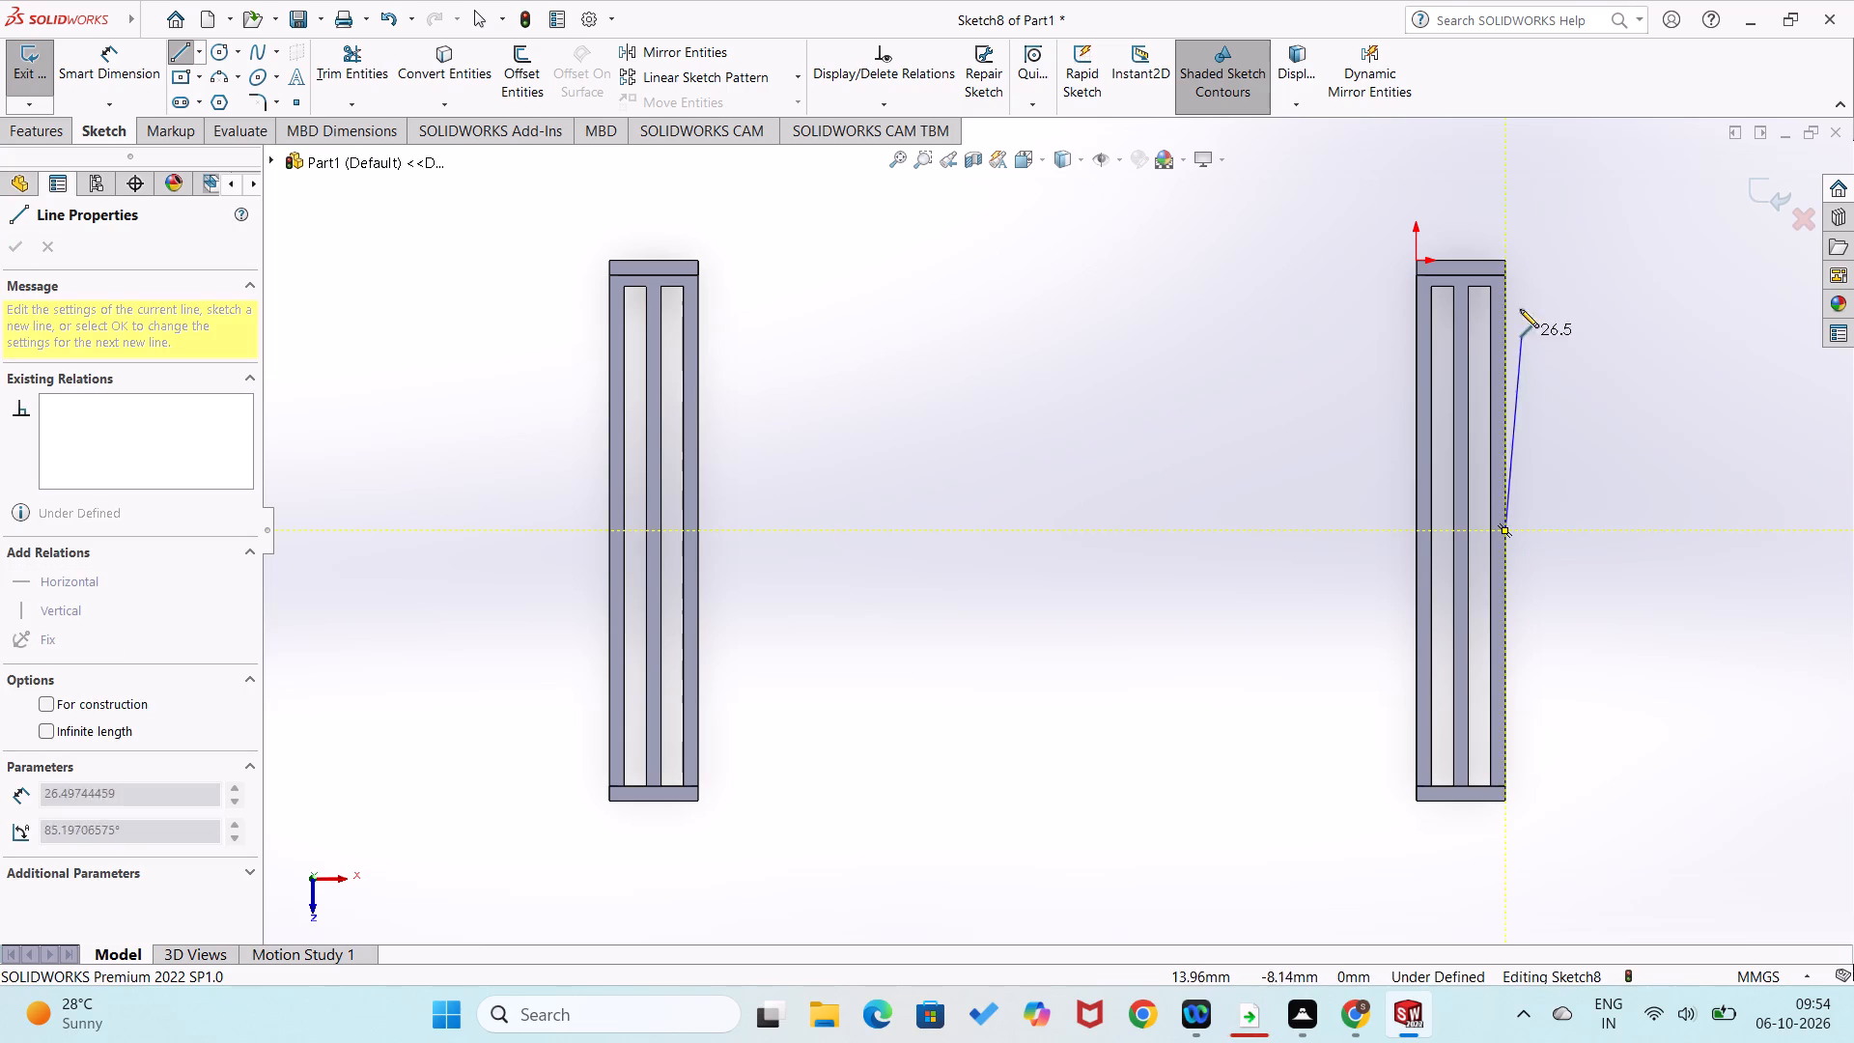
click(1506, 194)
right_drag(1573, 375, 1556, 211)
click(1507, 242)
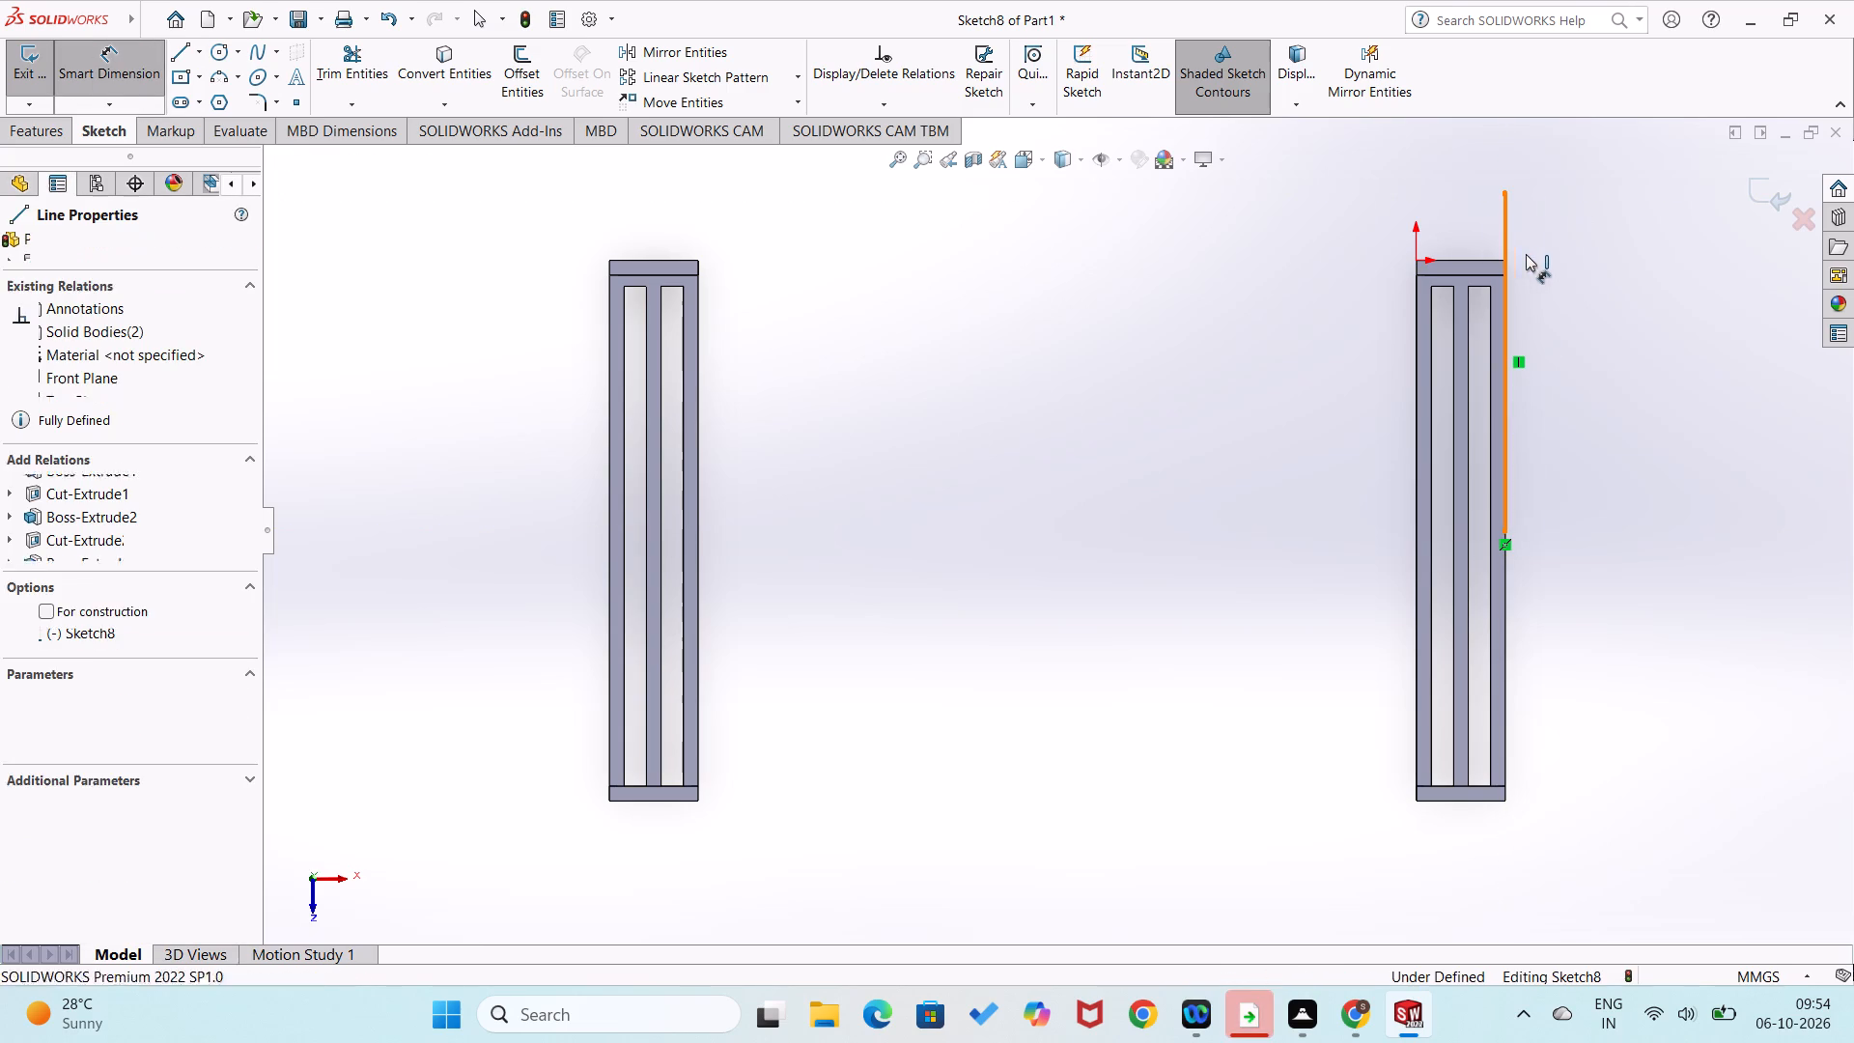
click(1558, 269)
text(45)
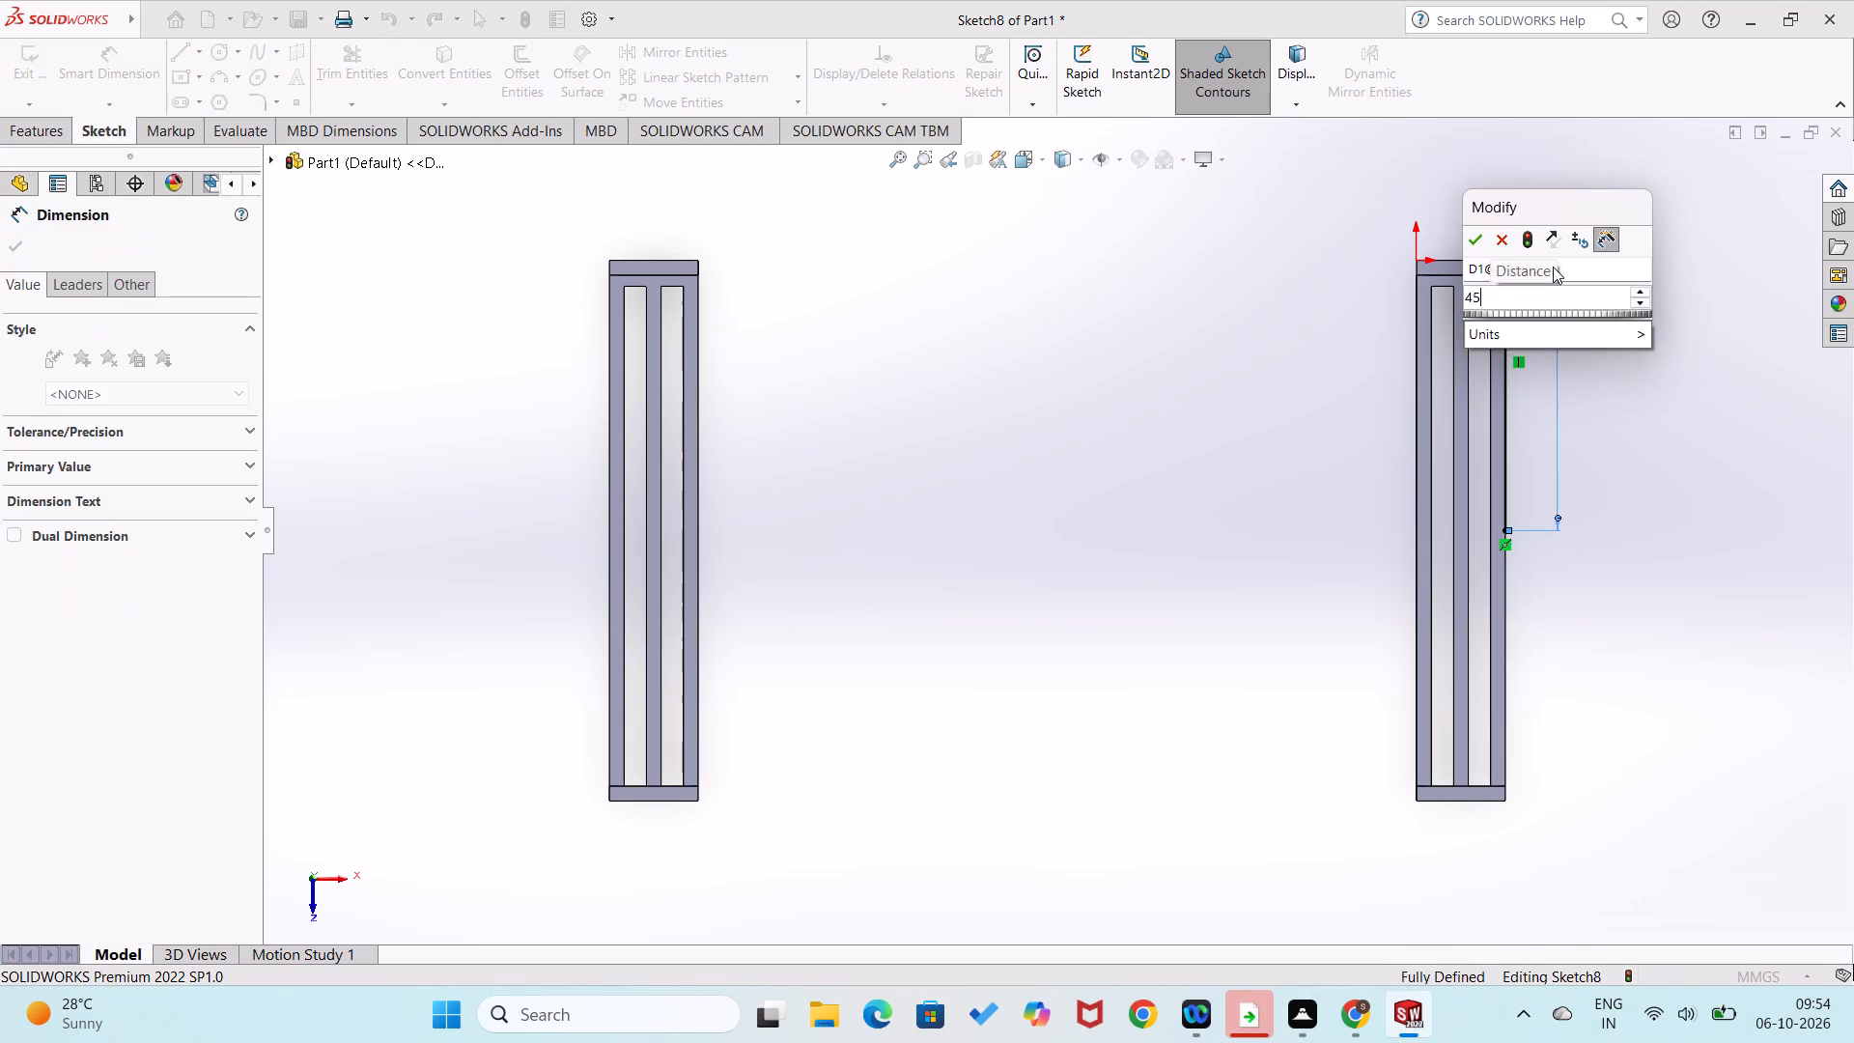
key(Return)
click(1613, 362)
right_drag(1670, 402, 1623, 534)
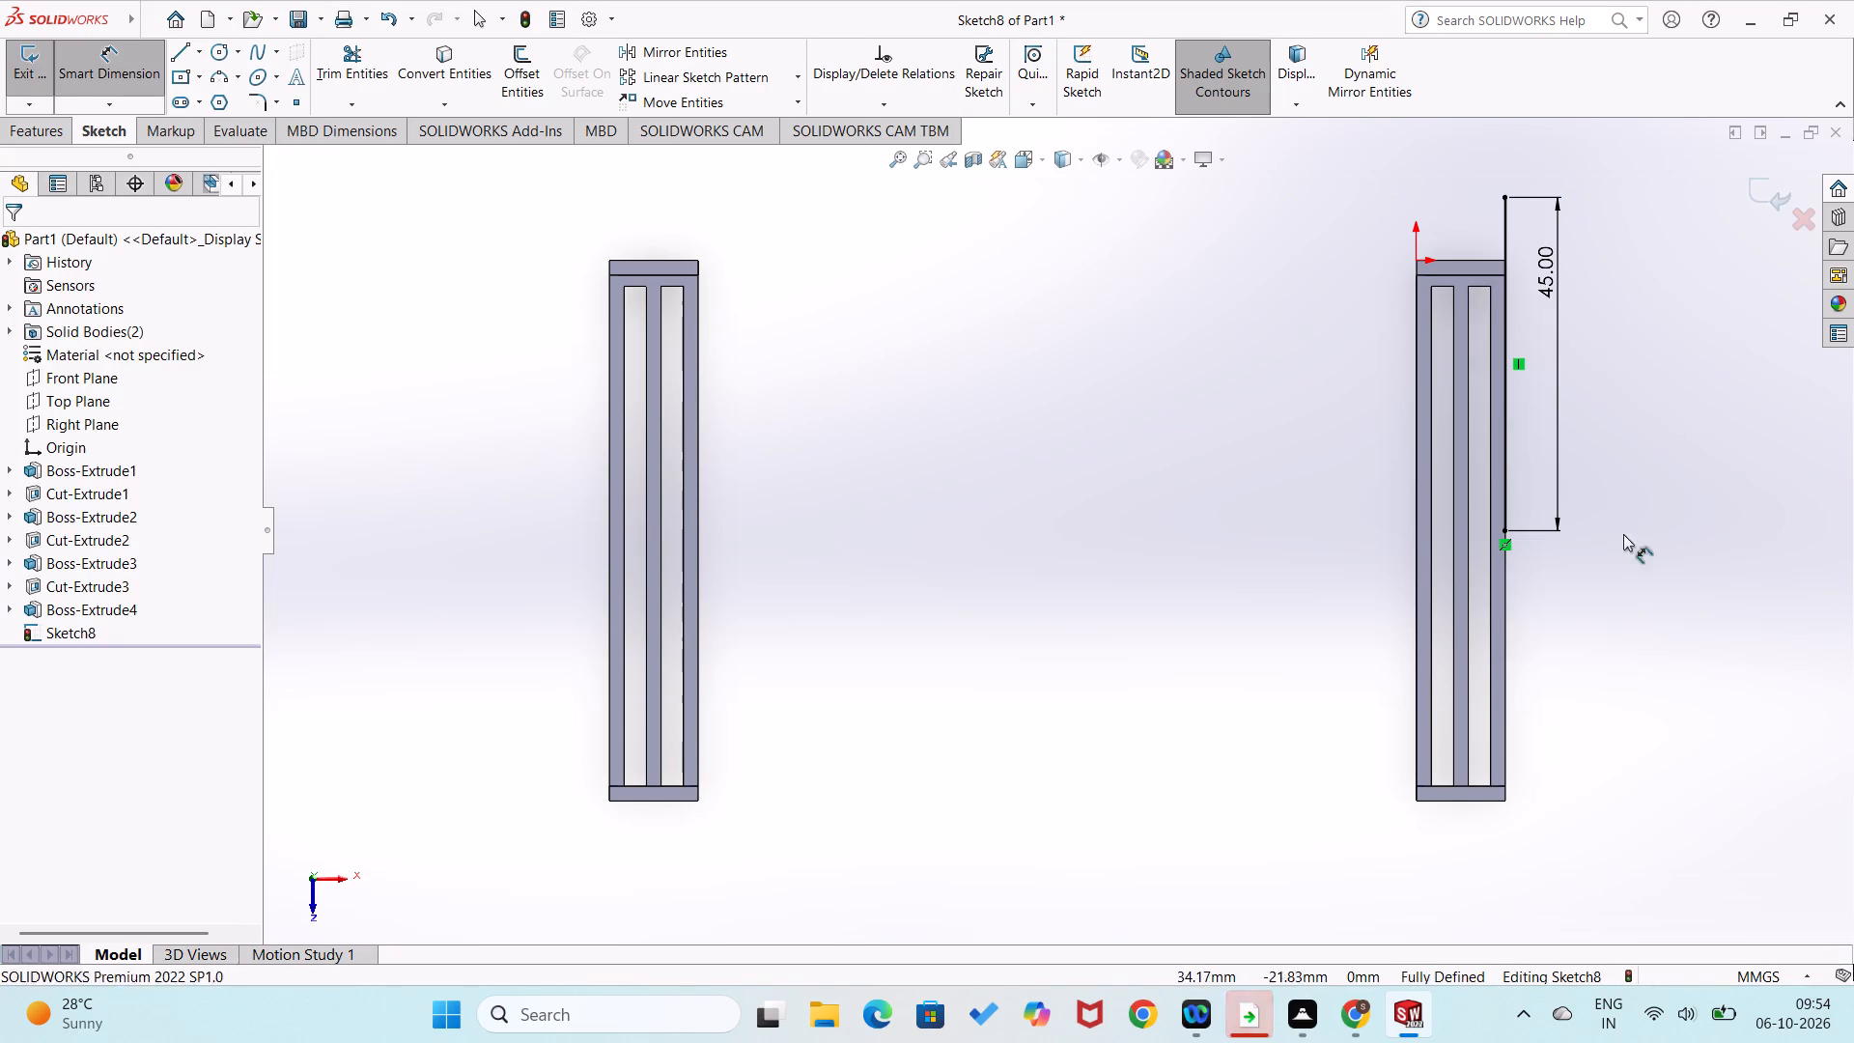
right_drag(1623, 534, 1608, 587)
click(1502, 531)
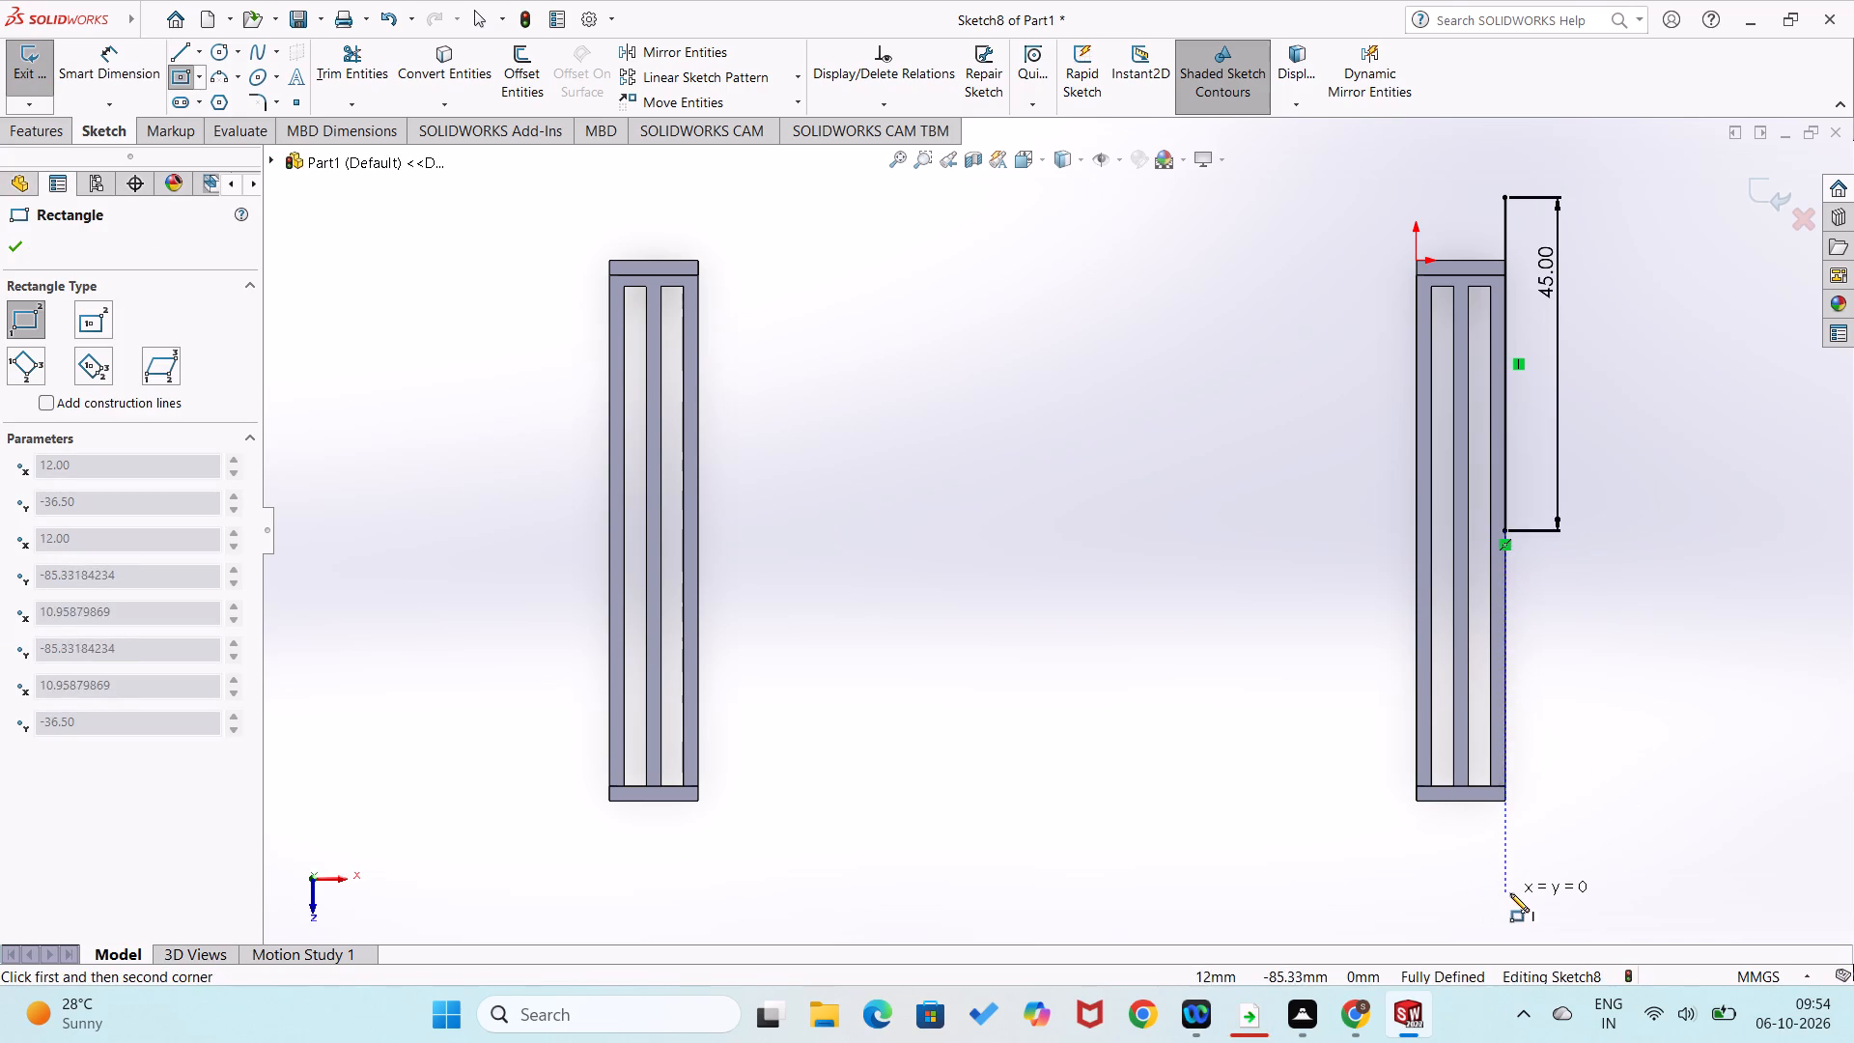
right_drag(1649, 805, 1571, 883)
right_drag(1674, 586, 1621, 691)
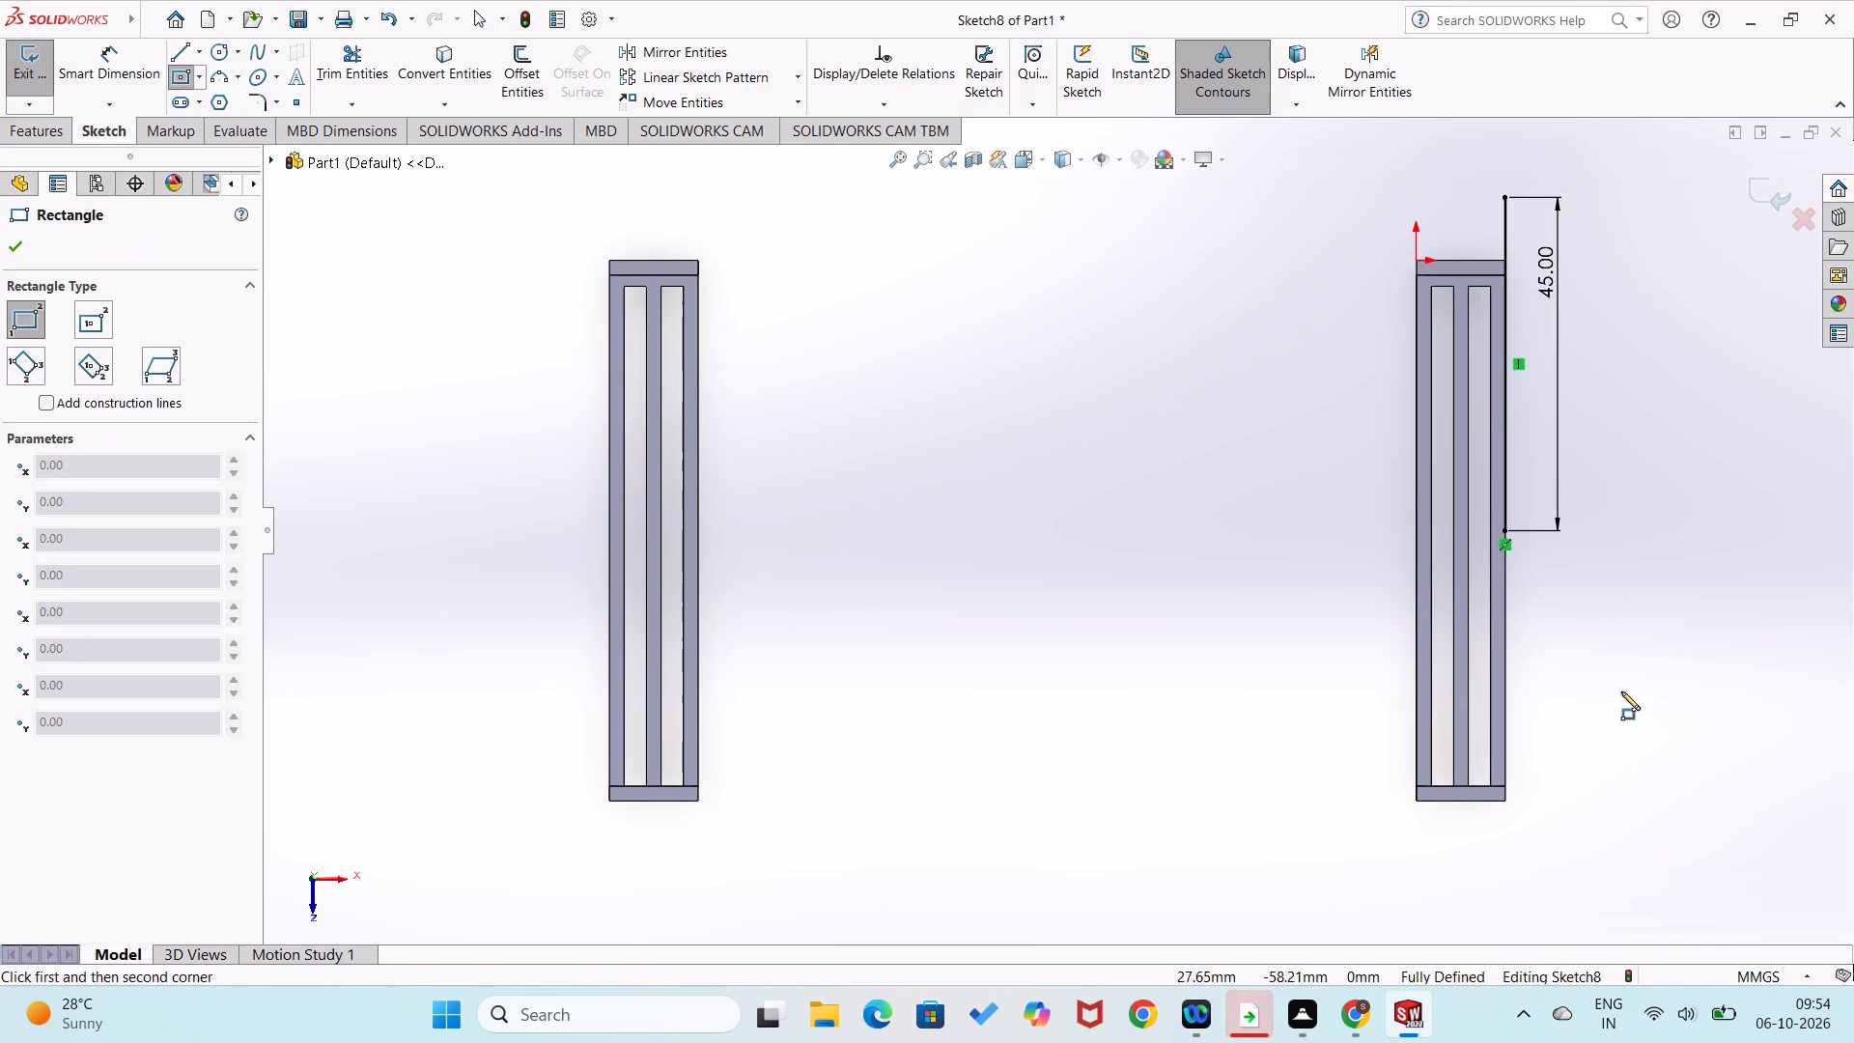
Sketch a second vertical line from the same midpoint in the opposite direction and dimension it 45 mm.
right_drag(1768, 613, 1514, 611)
click(1505, 533)
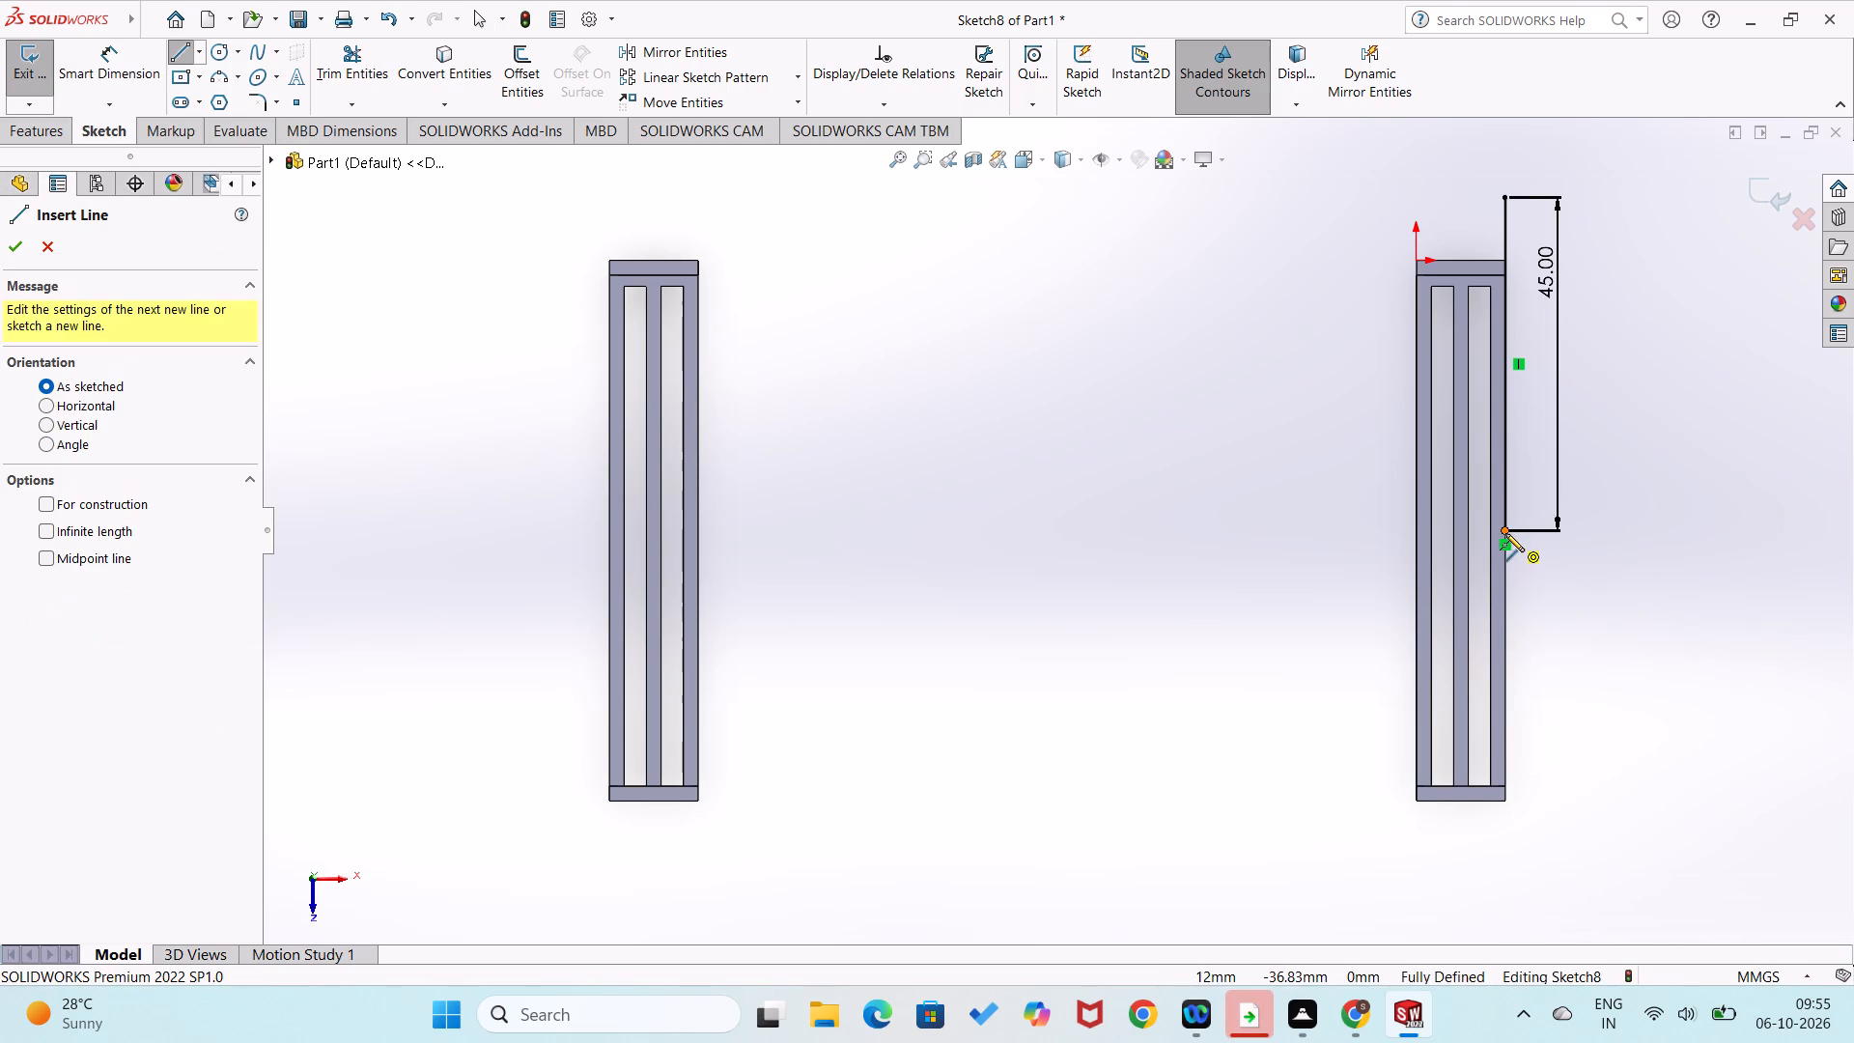
click(1502, 866)
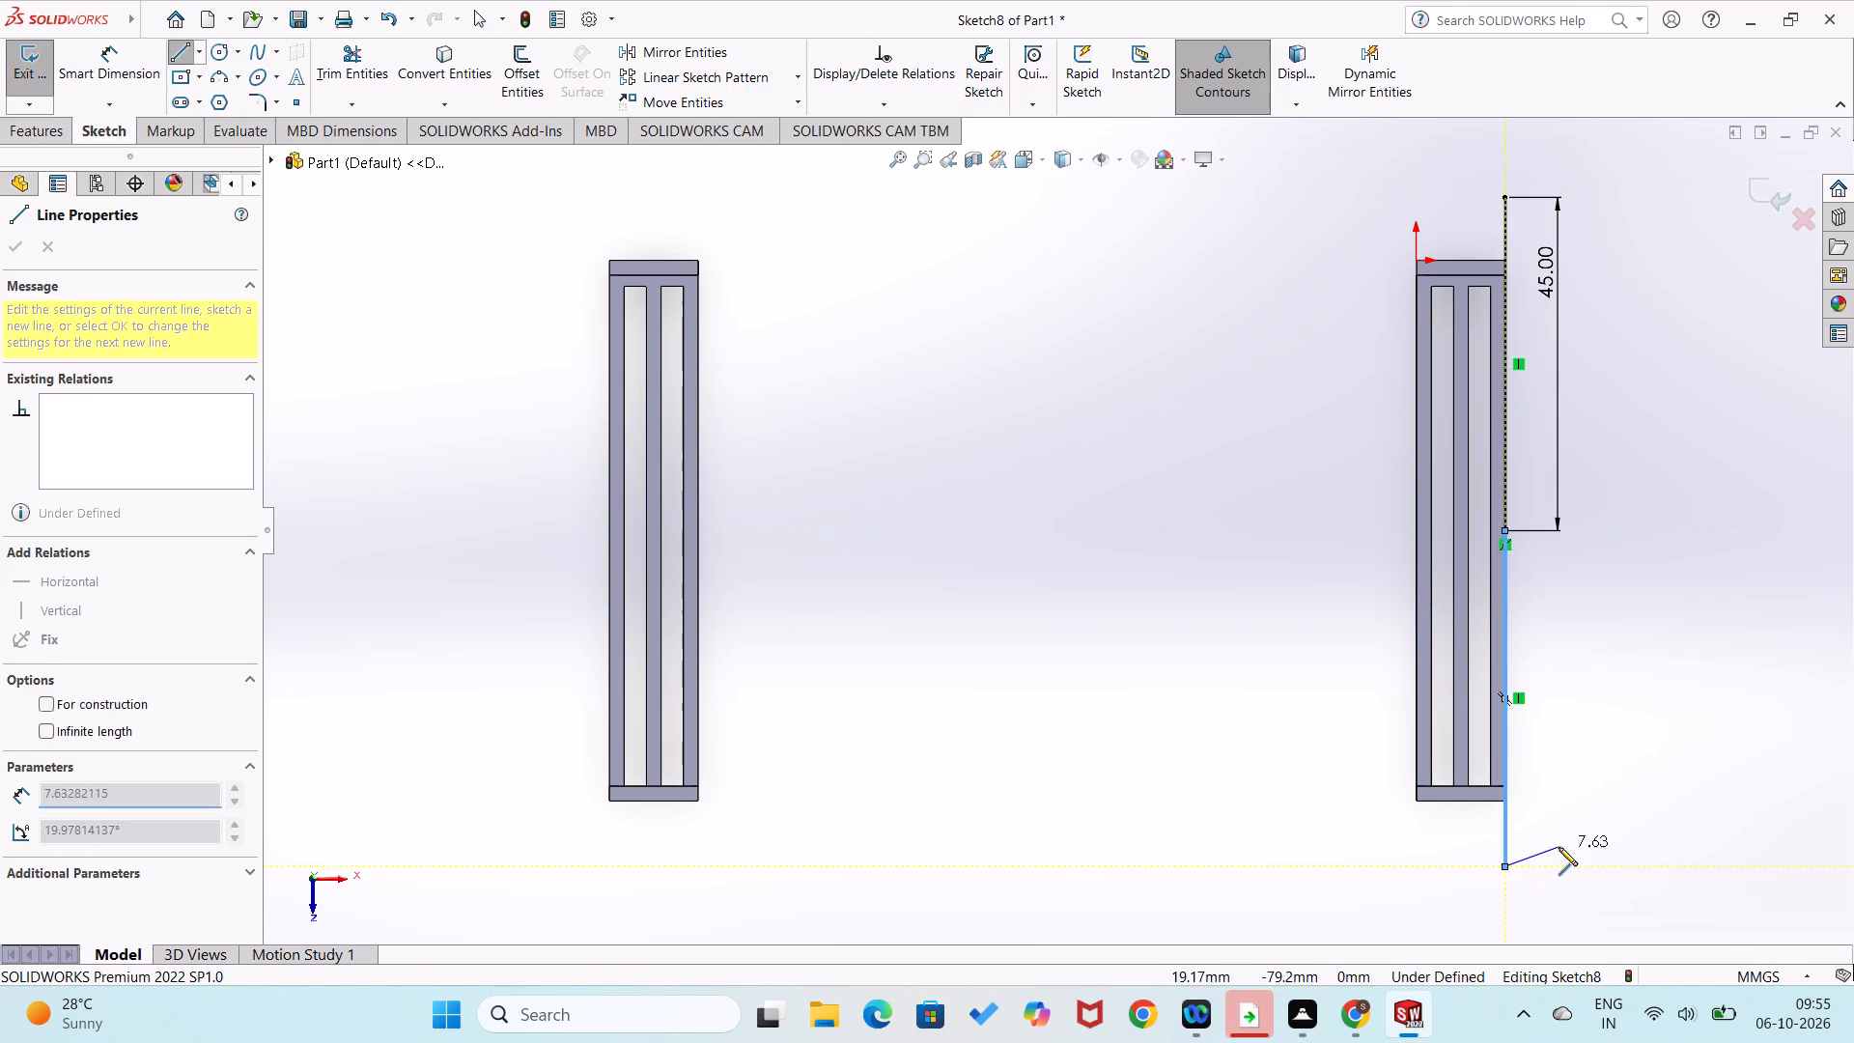
right_drag(1559, 847, 1503, 682)
click(1503, 833)
click(1562, 830)
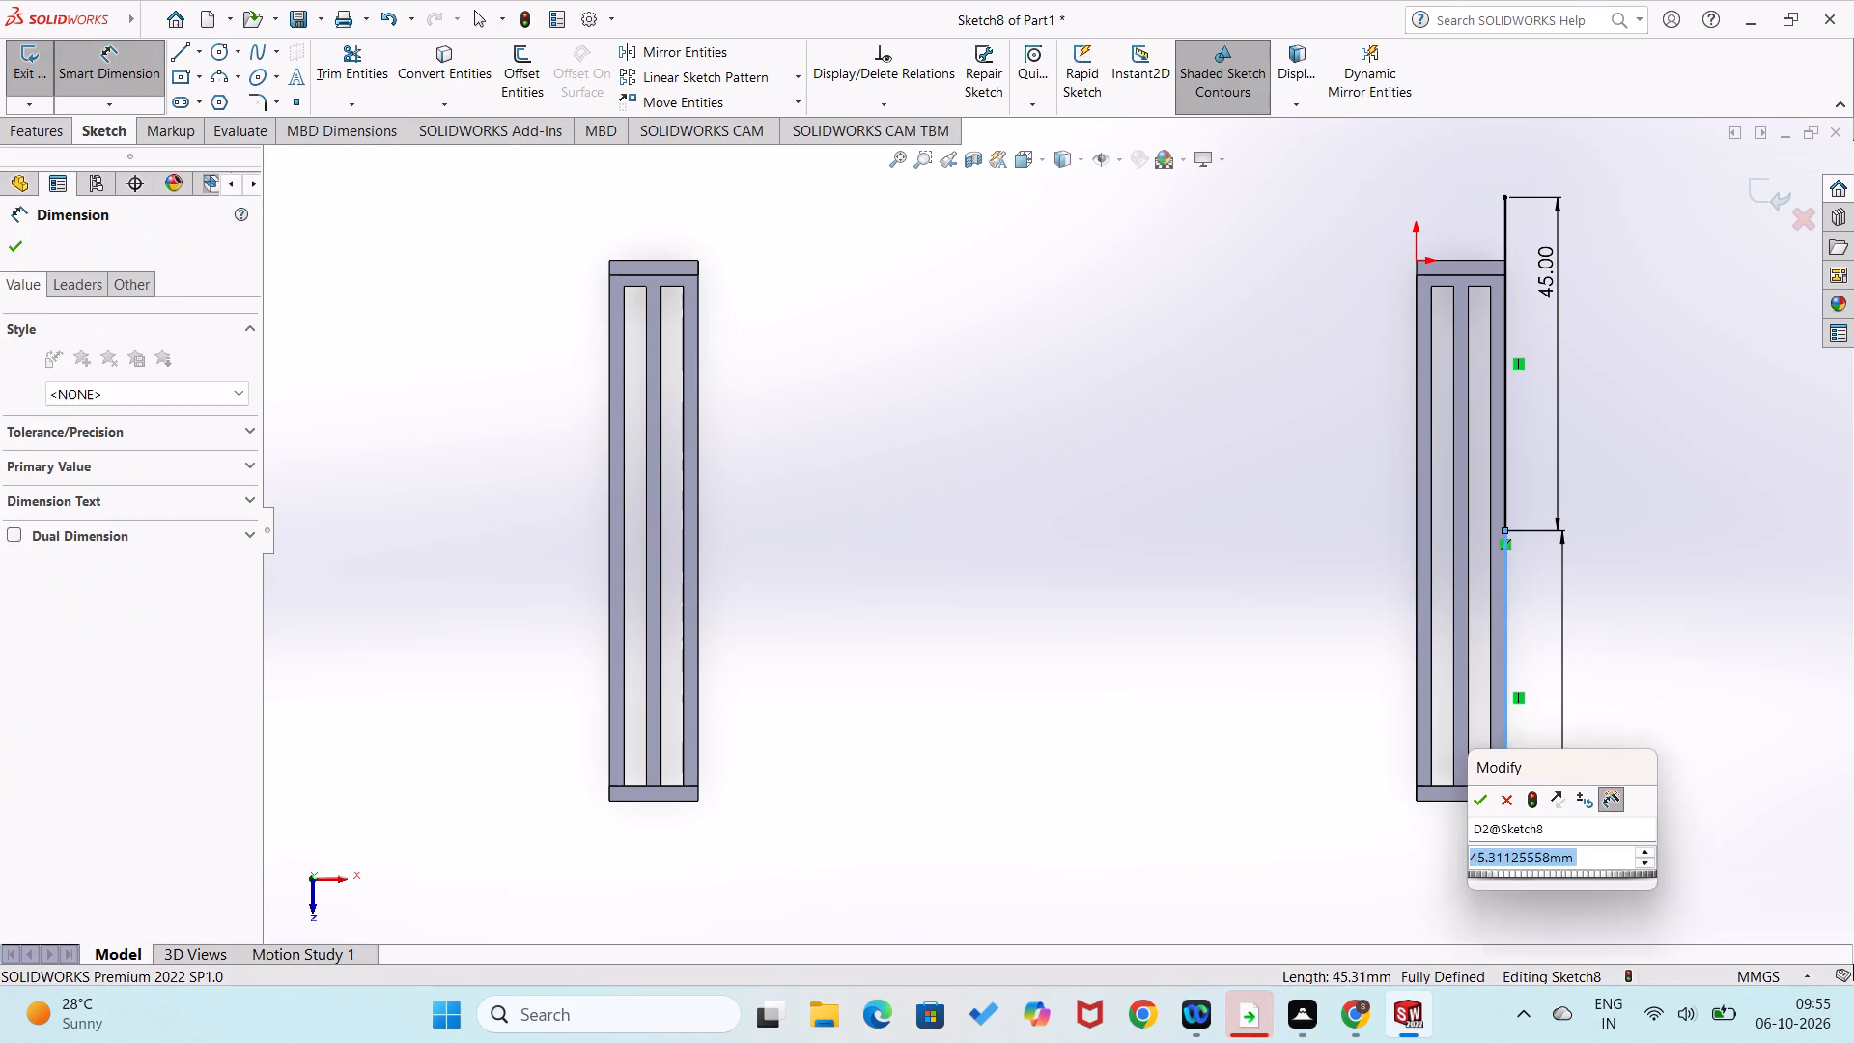
text(475)
key(BackSpace)
key(BackSpace)
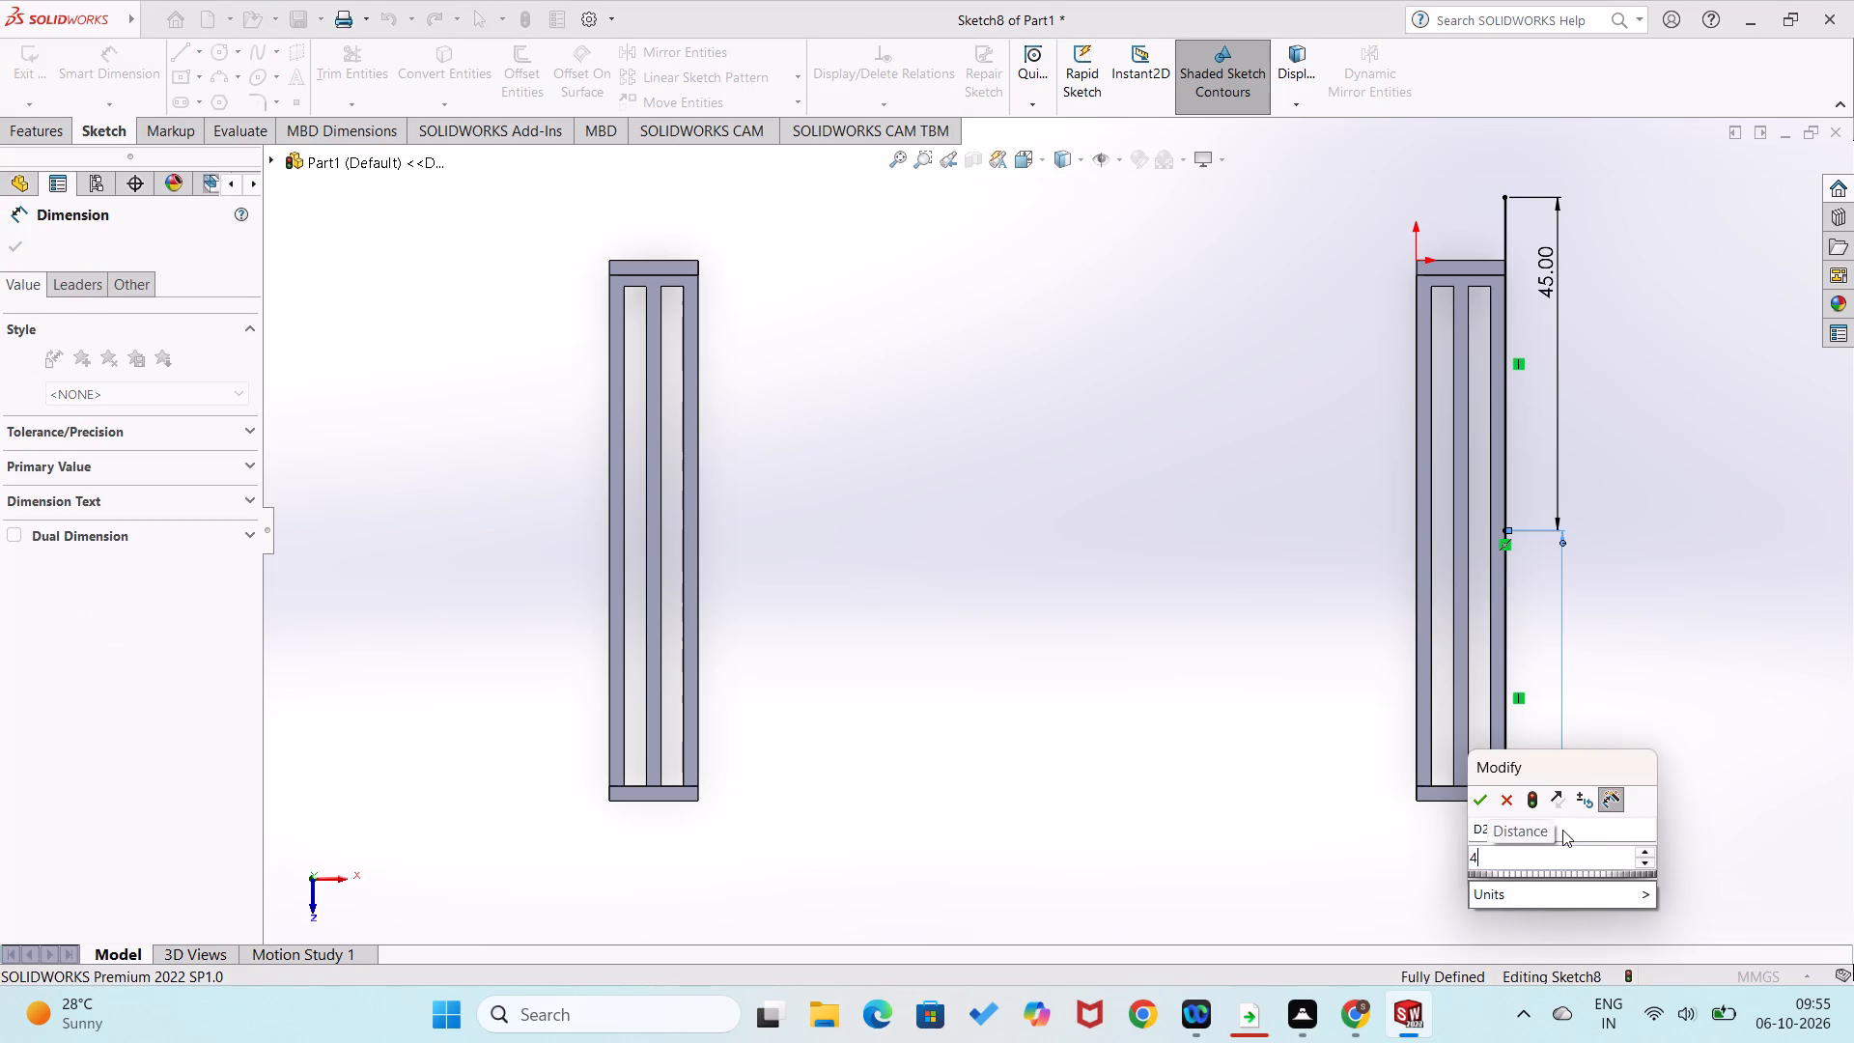
key(5)
key(Return)
click(1605, 835)
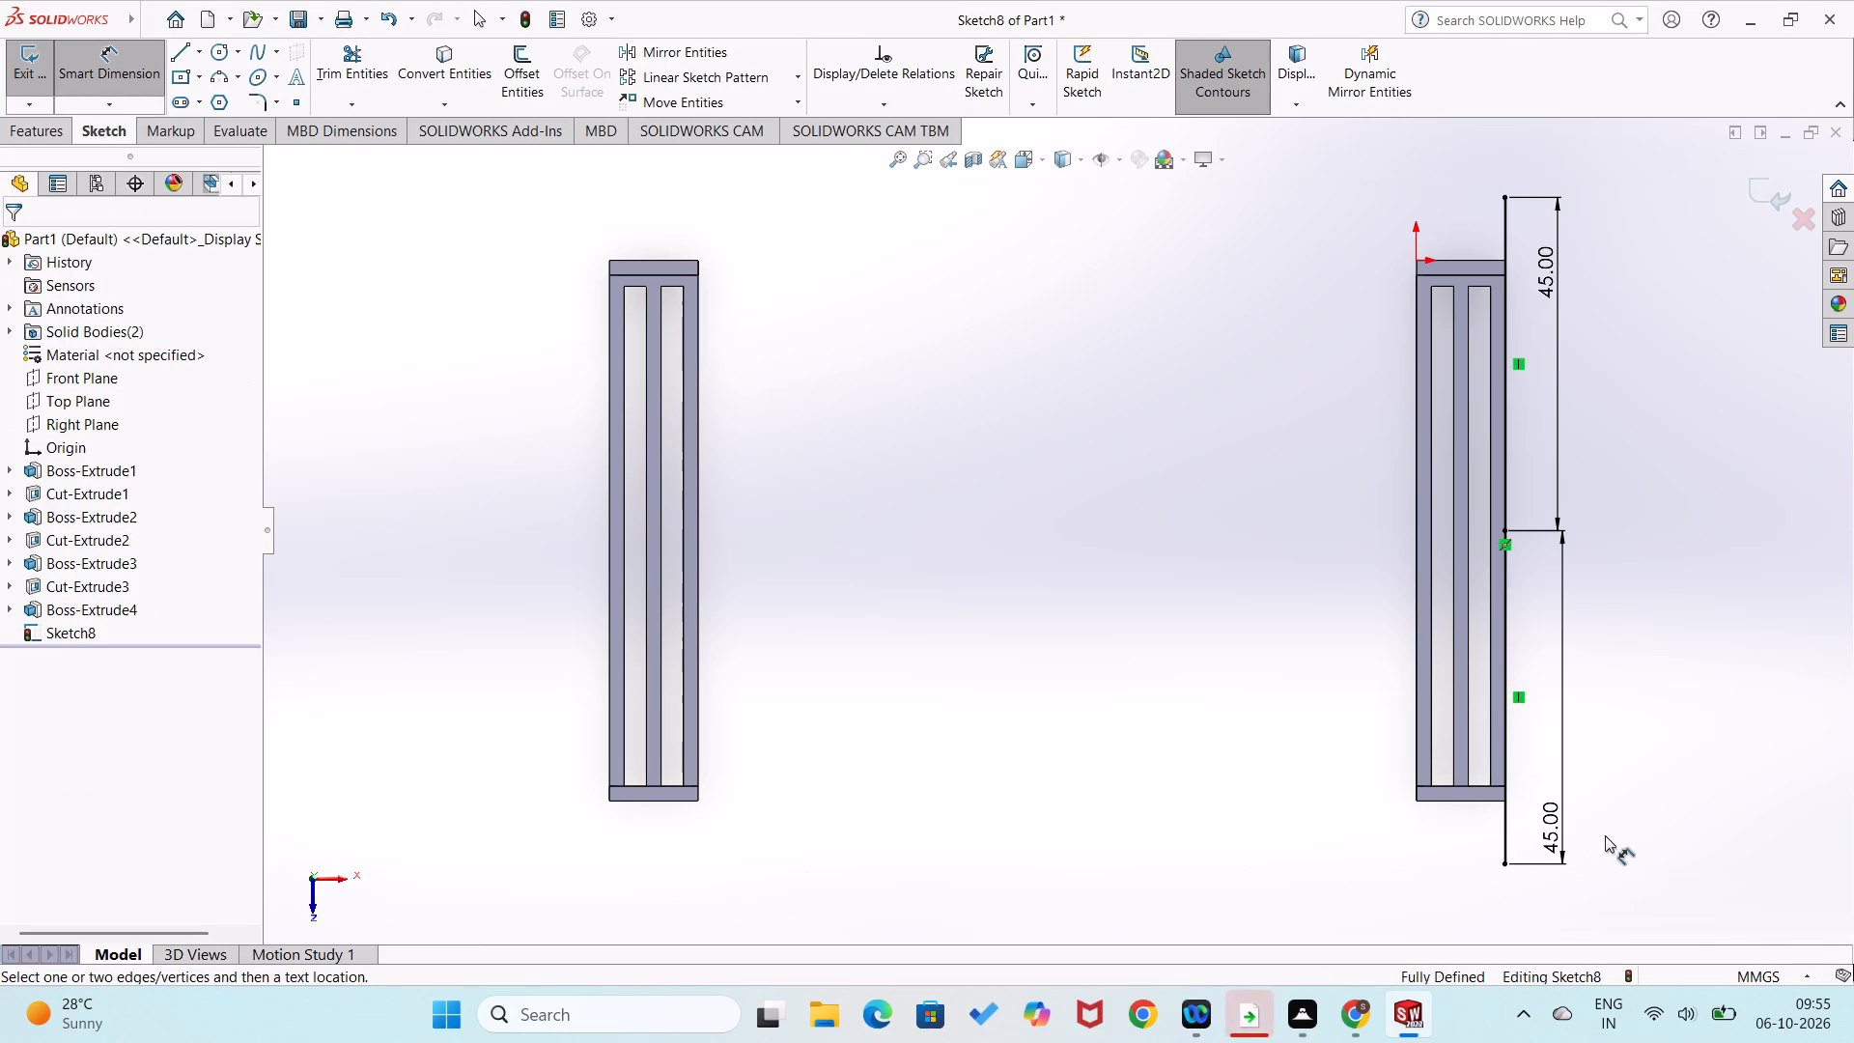
Sketch a vertical line from the midpoint of the far plate's outer long edge, ending level with the origin-side line beyond the plates.
right_drag(1280, 660, 1241, 685)
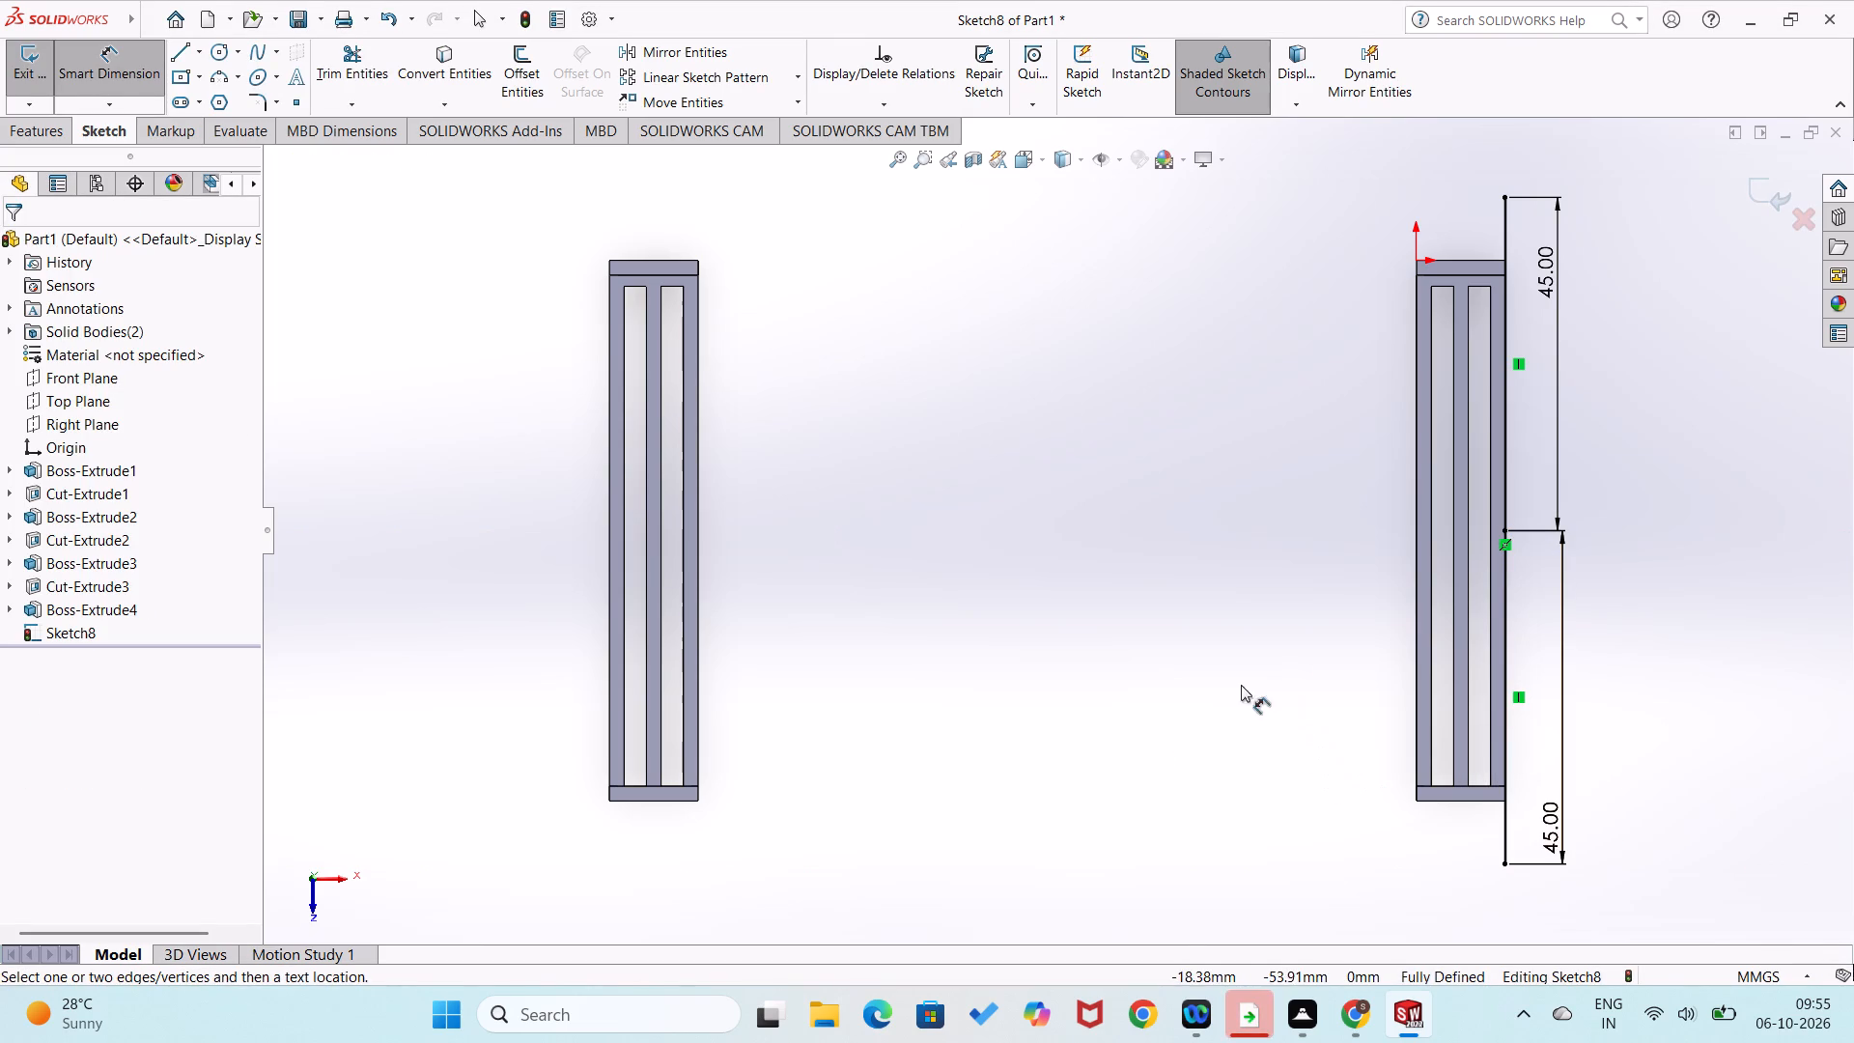
right_drag(1241, 685, 1085, 761)
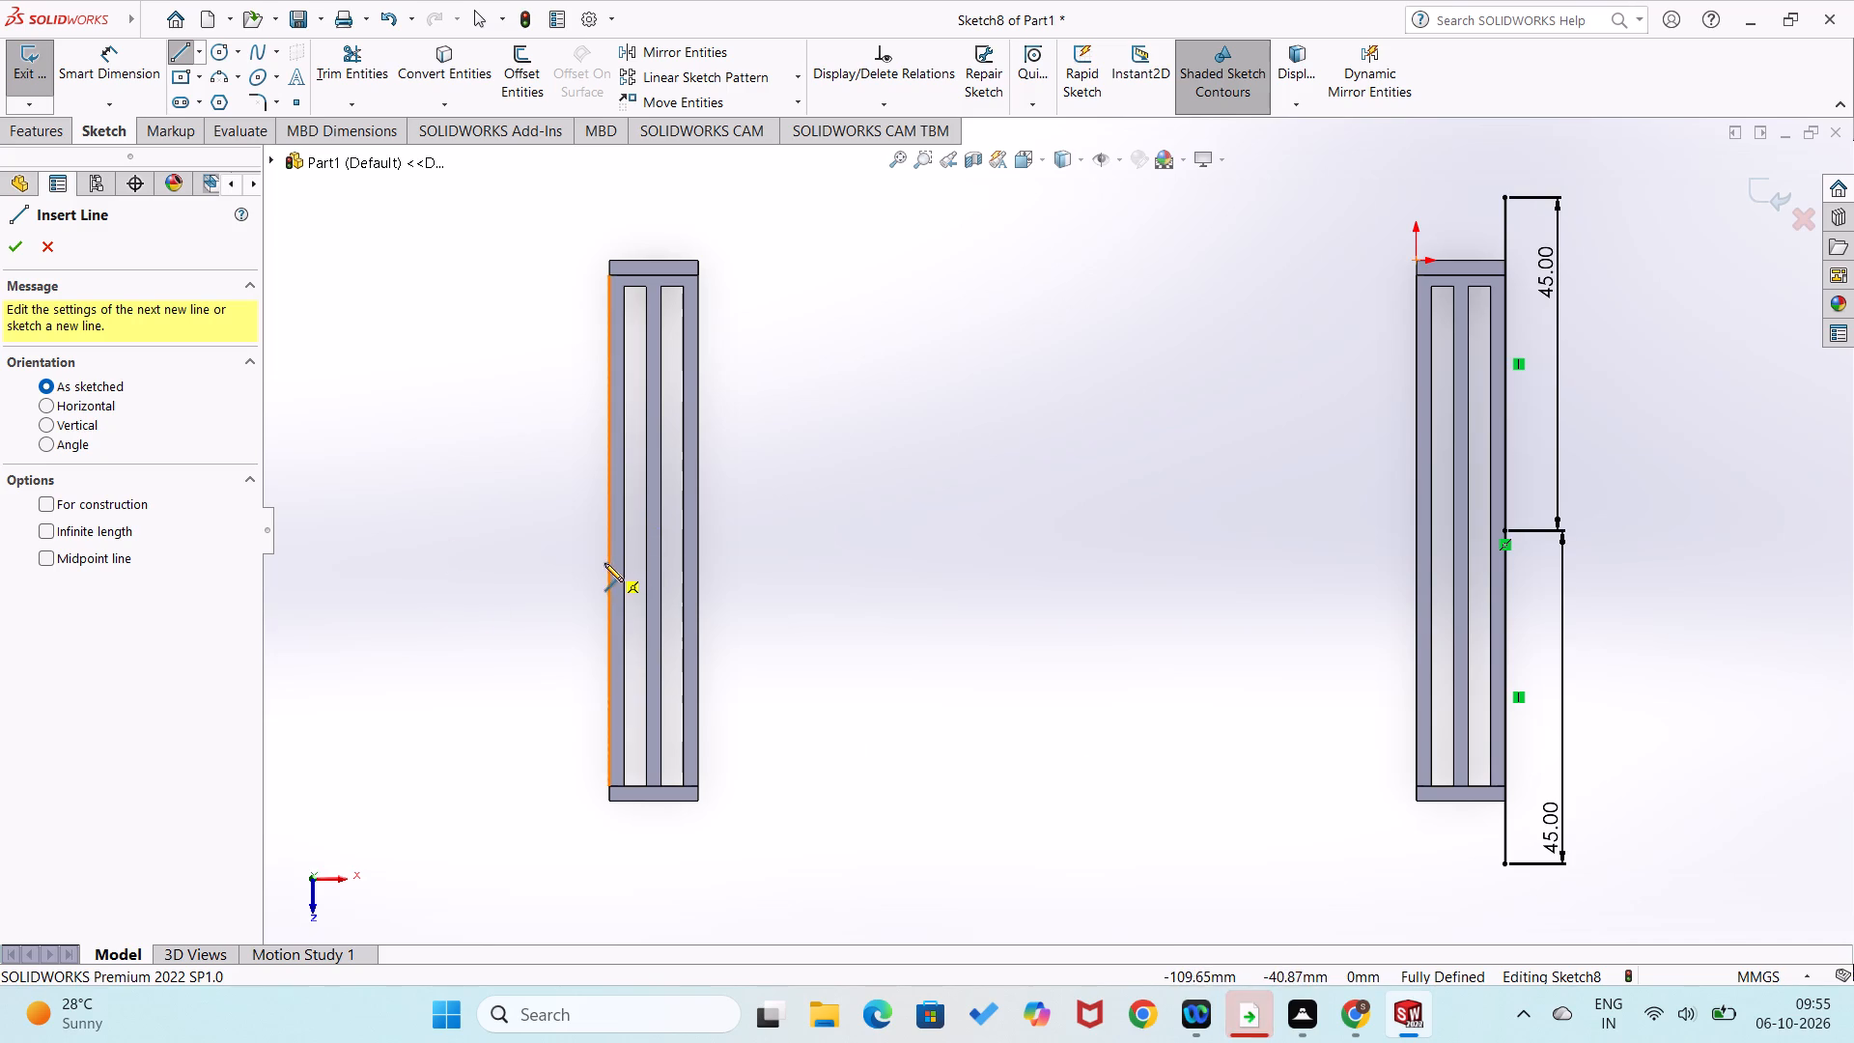
click(607, 531)
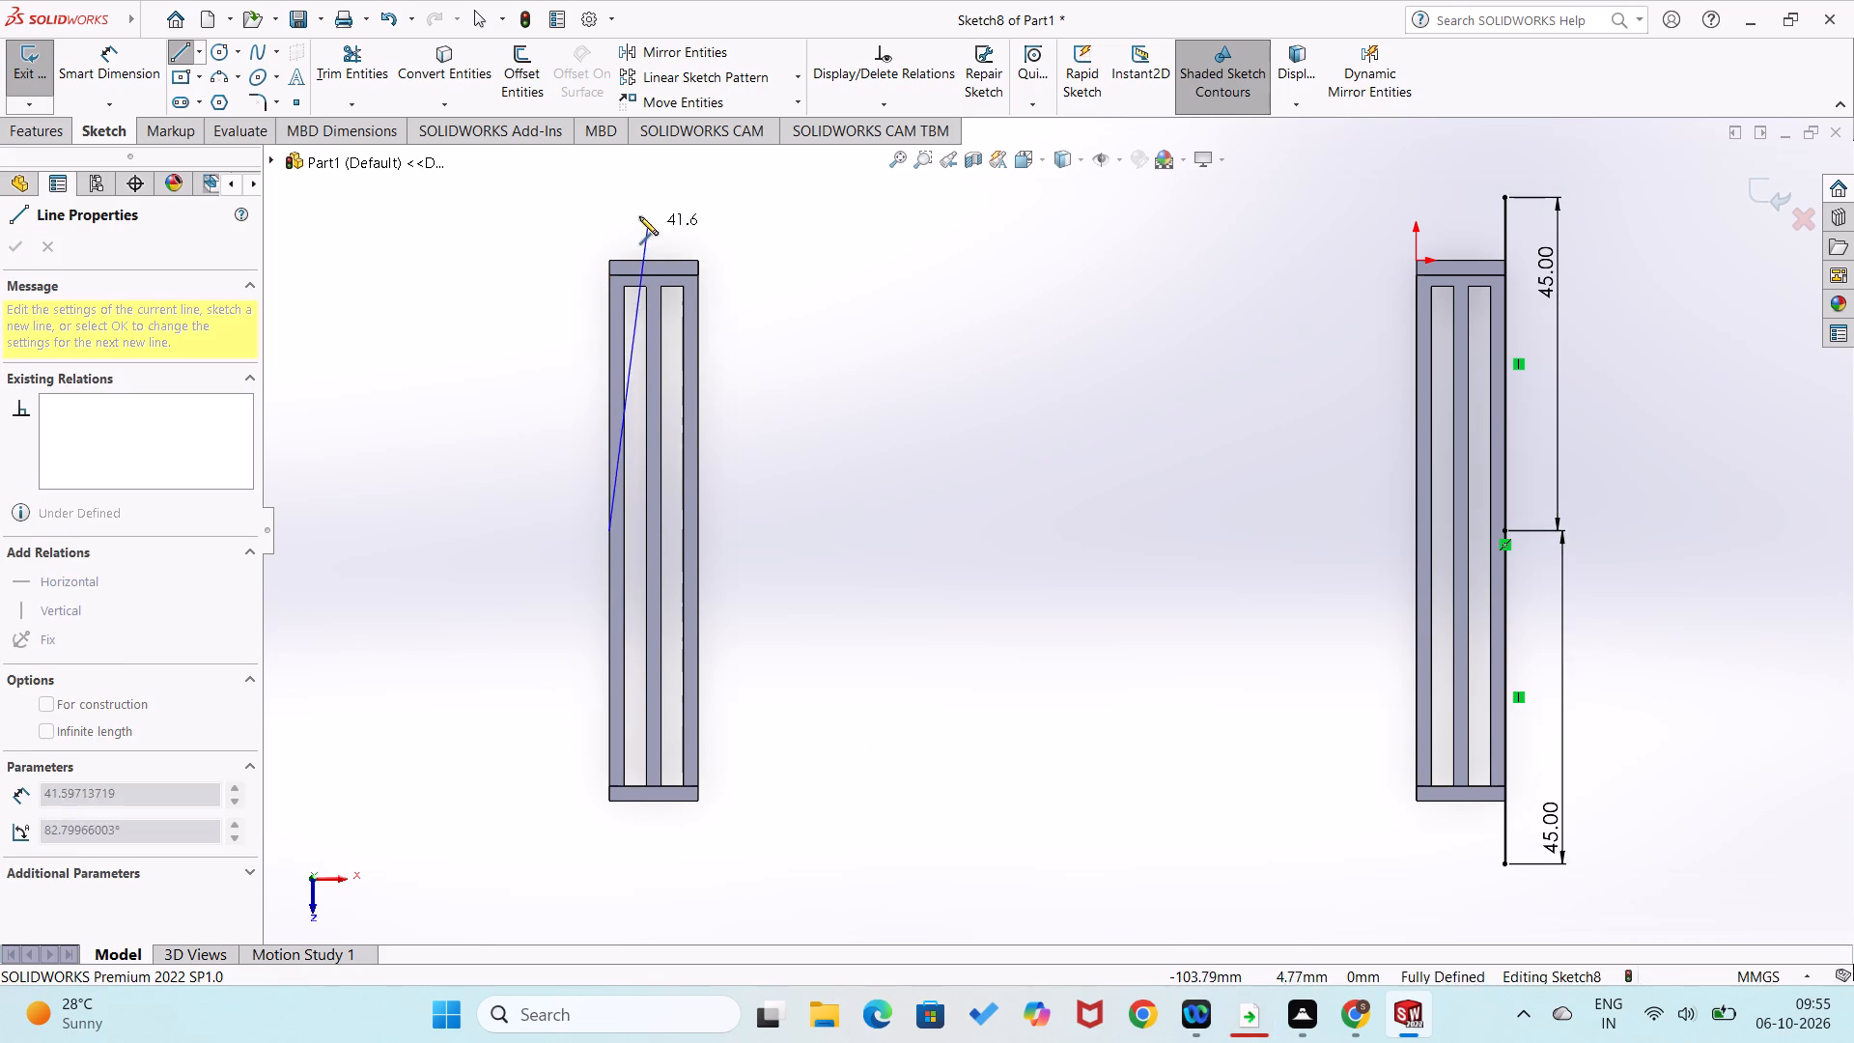
click(608, 192)
right_drag(822, 422, 857, 233)
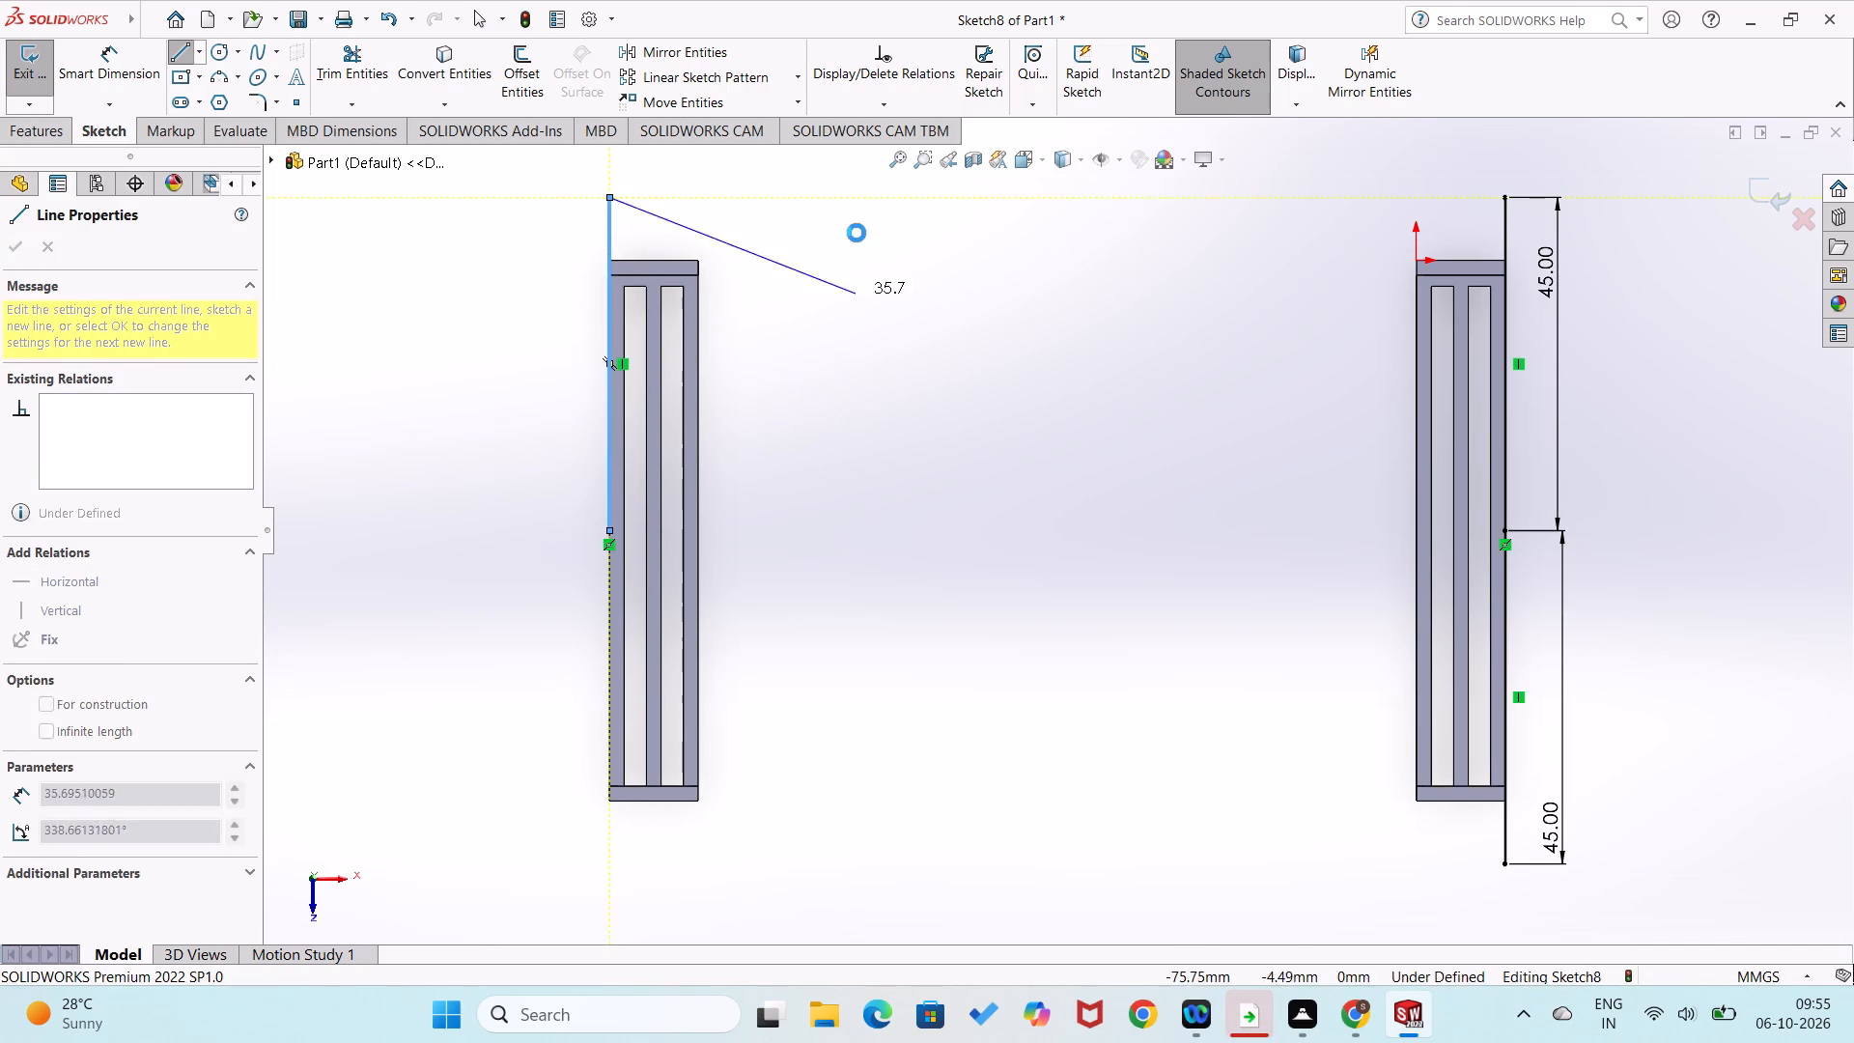
right_drag(857, 233, 852, 229)
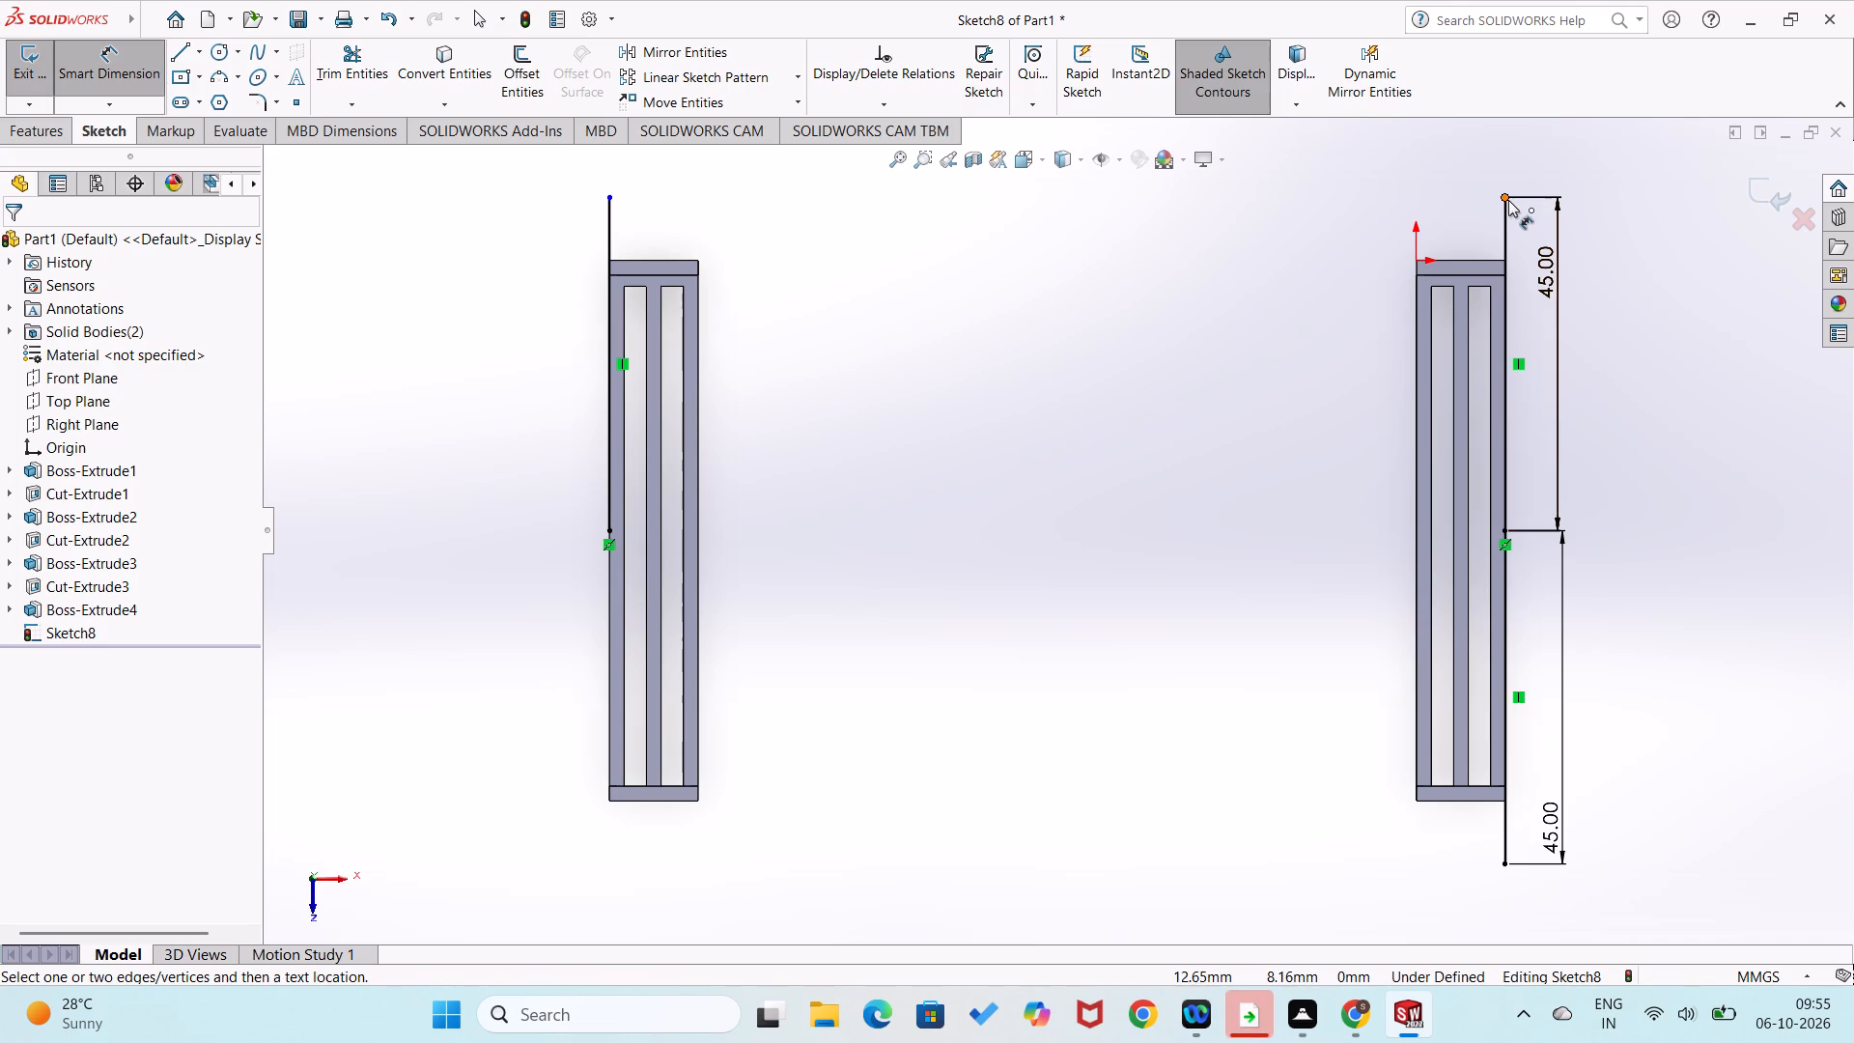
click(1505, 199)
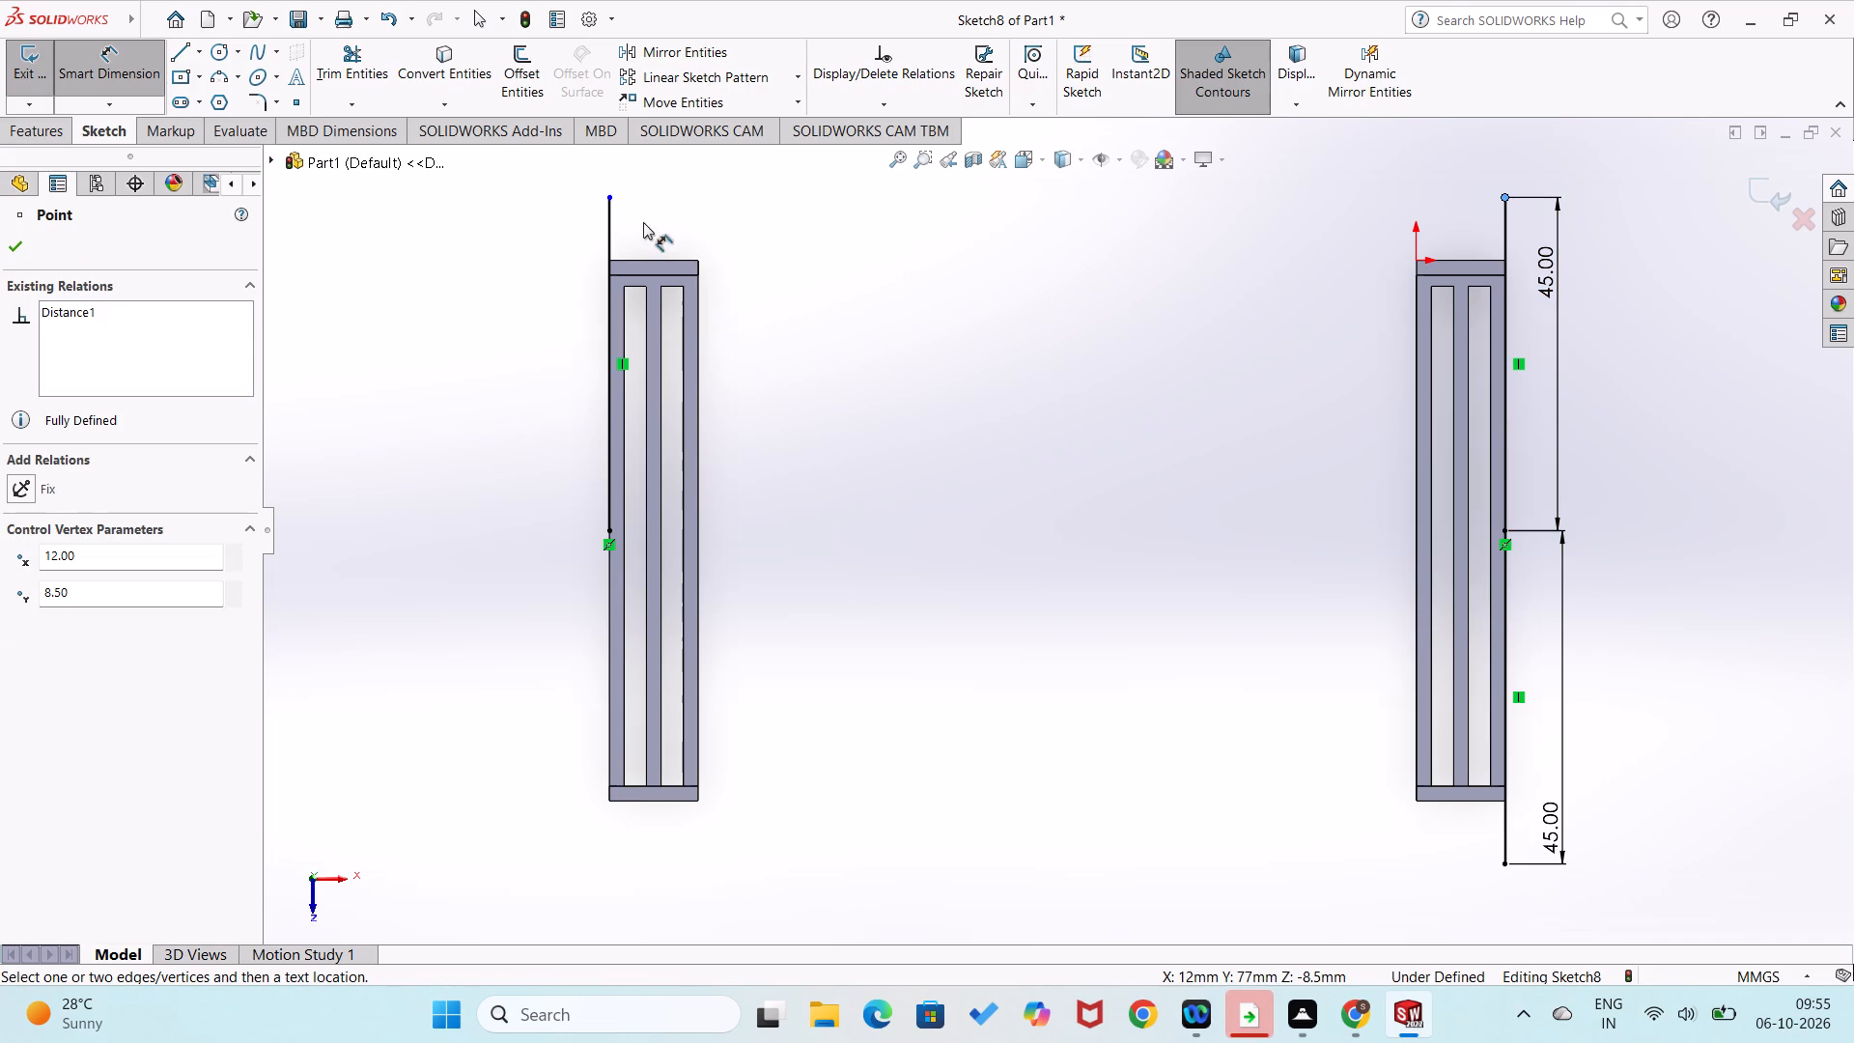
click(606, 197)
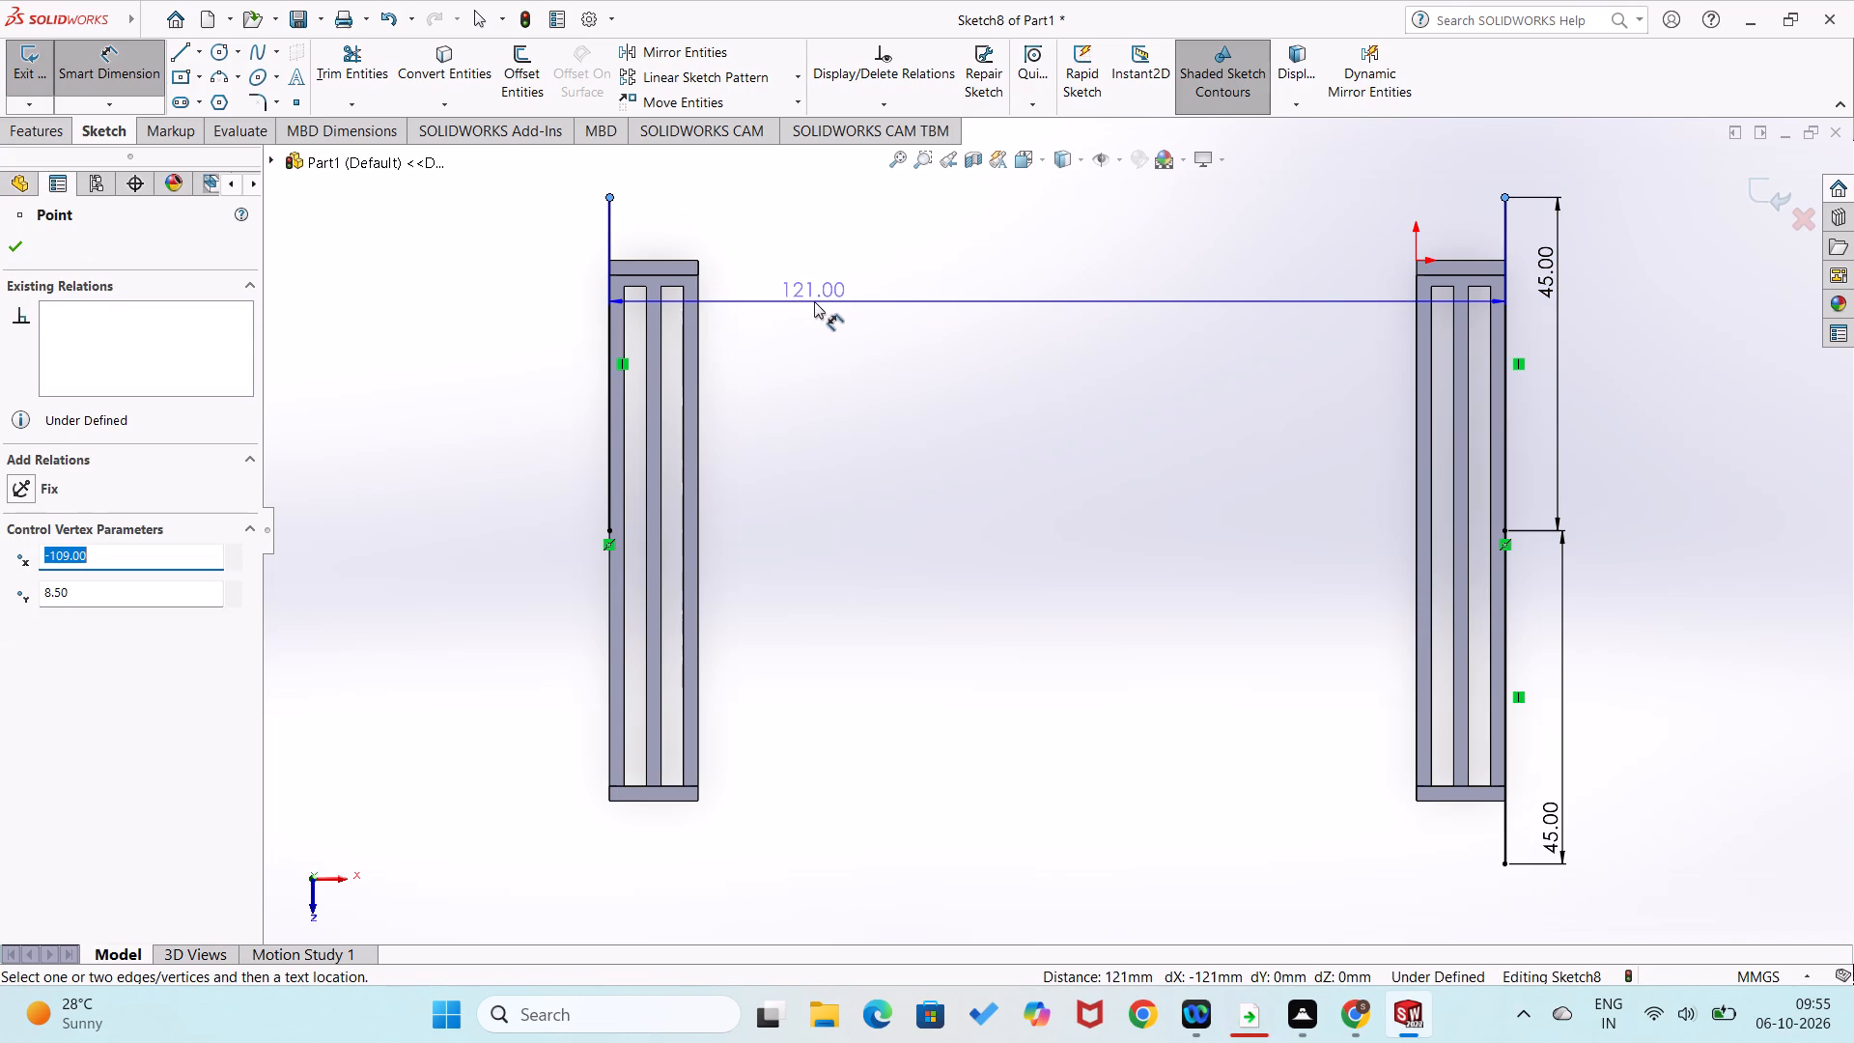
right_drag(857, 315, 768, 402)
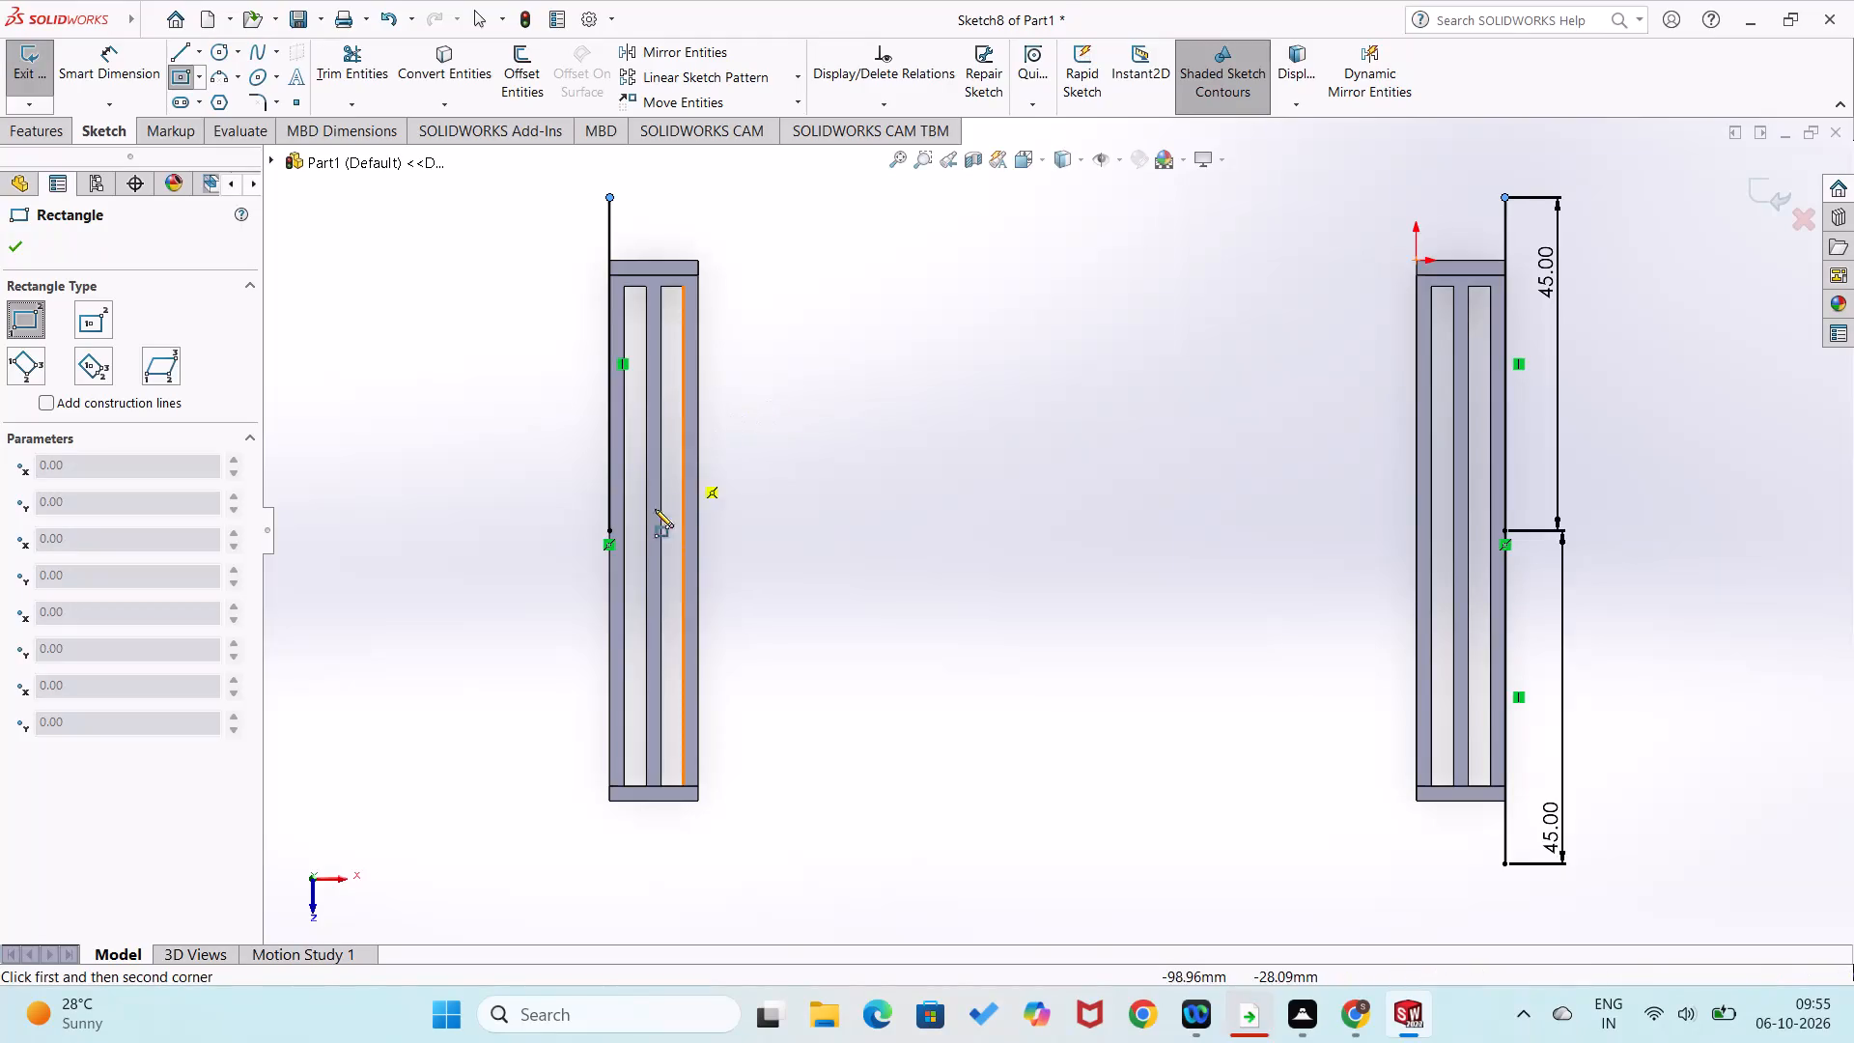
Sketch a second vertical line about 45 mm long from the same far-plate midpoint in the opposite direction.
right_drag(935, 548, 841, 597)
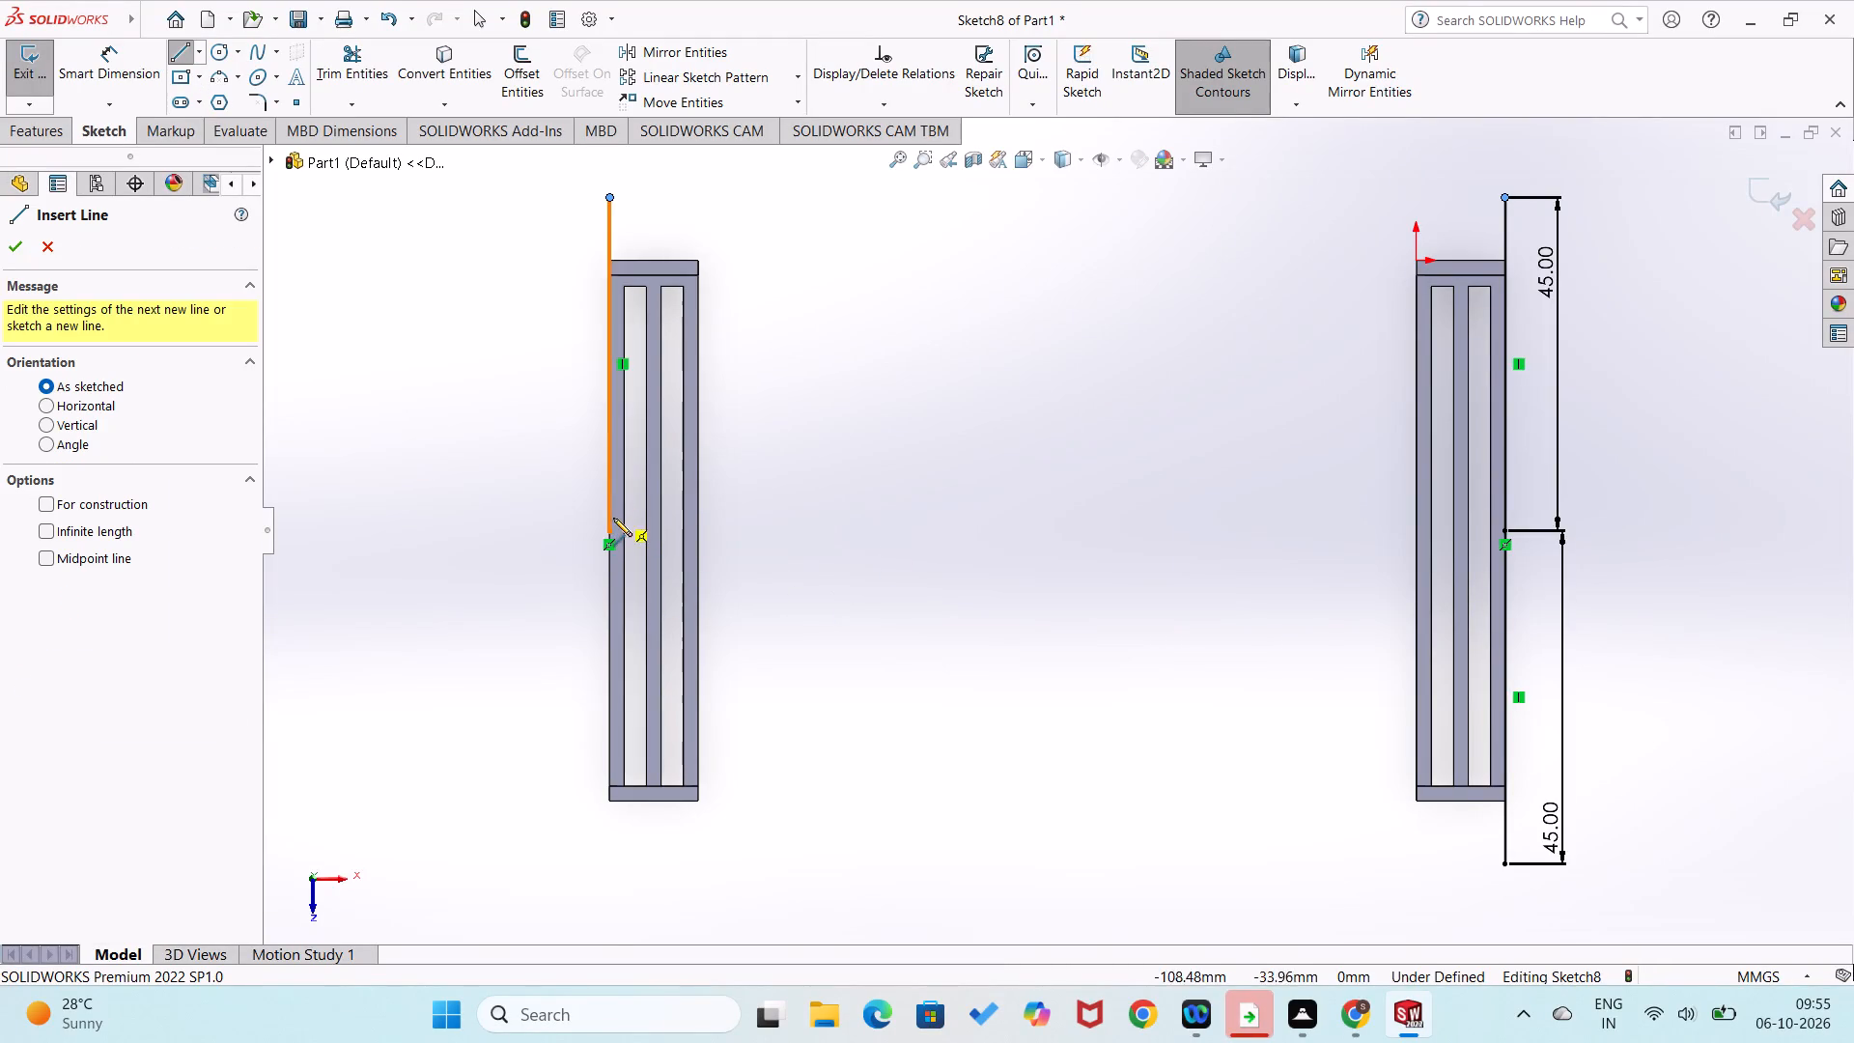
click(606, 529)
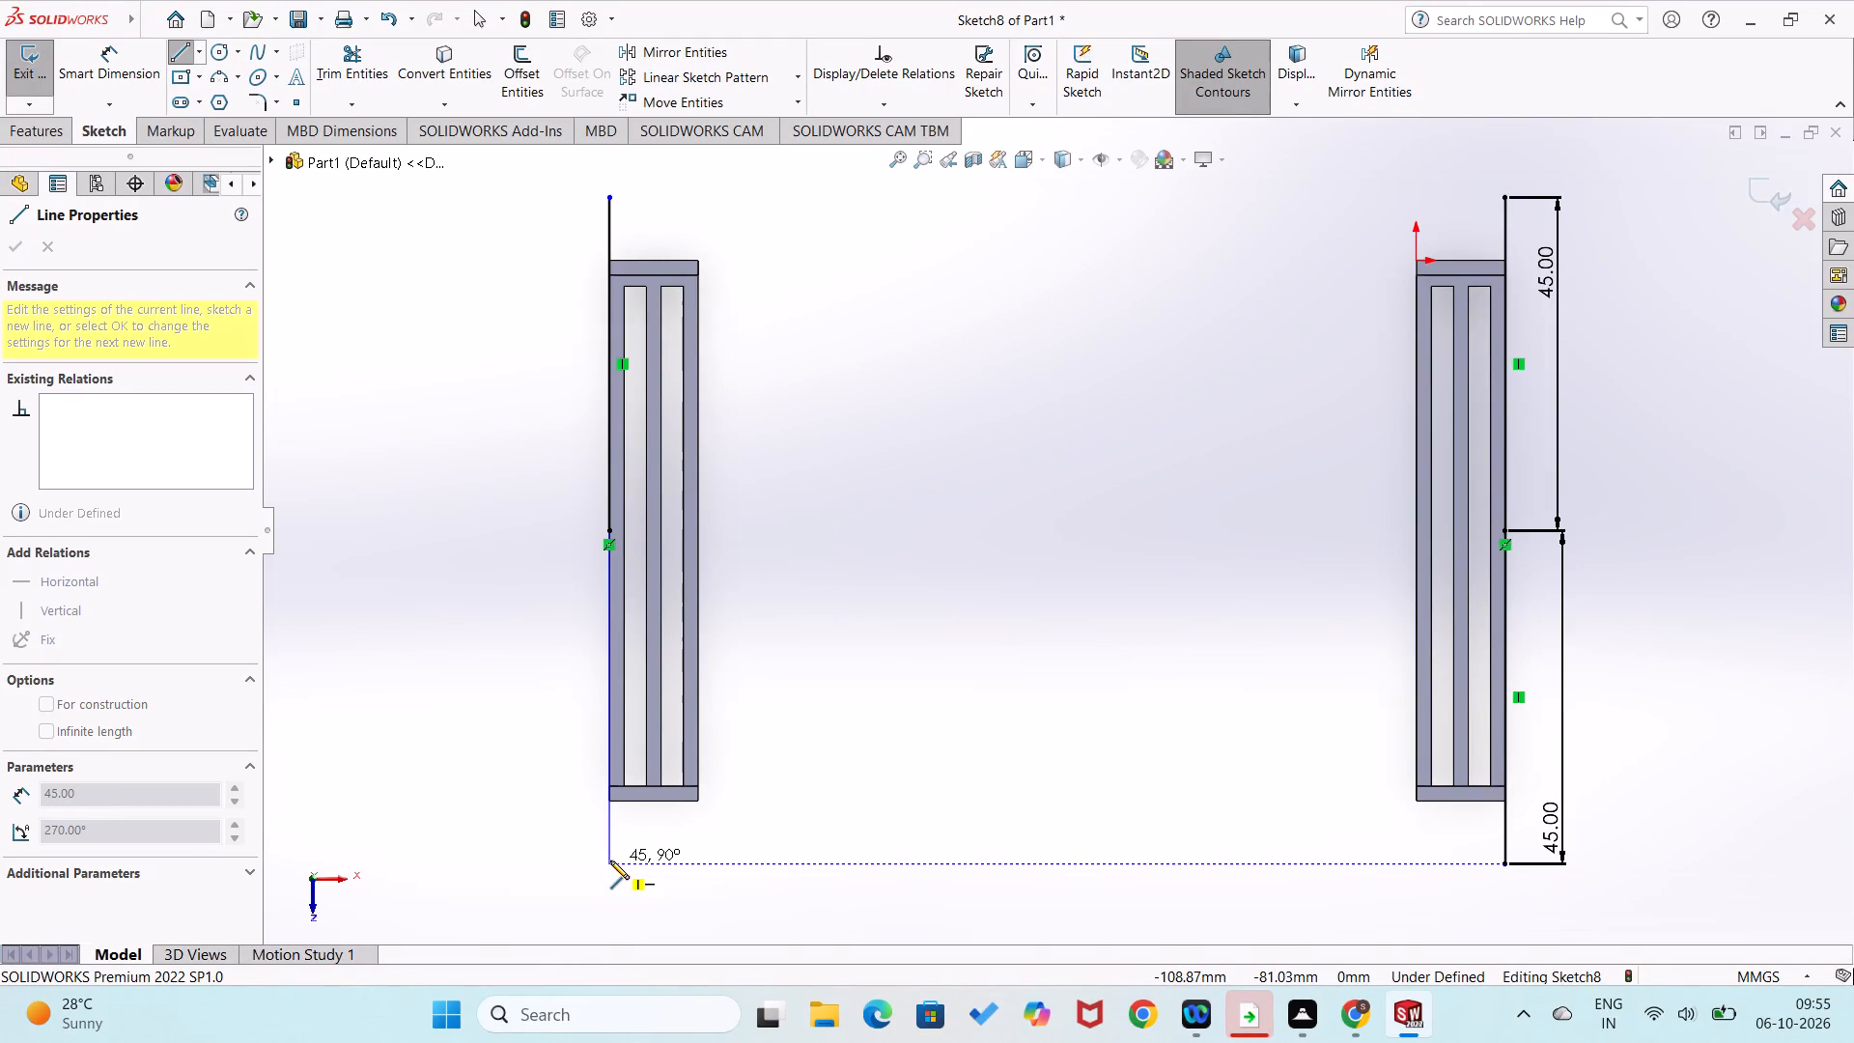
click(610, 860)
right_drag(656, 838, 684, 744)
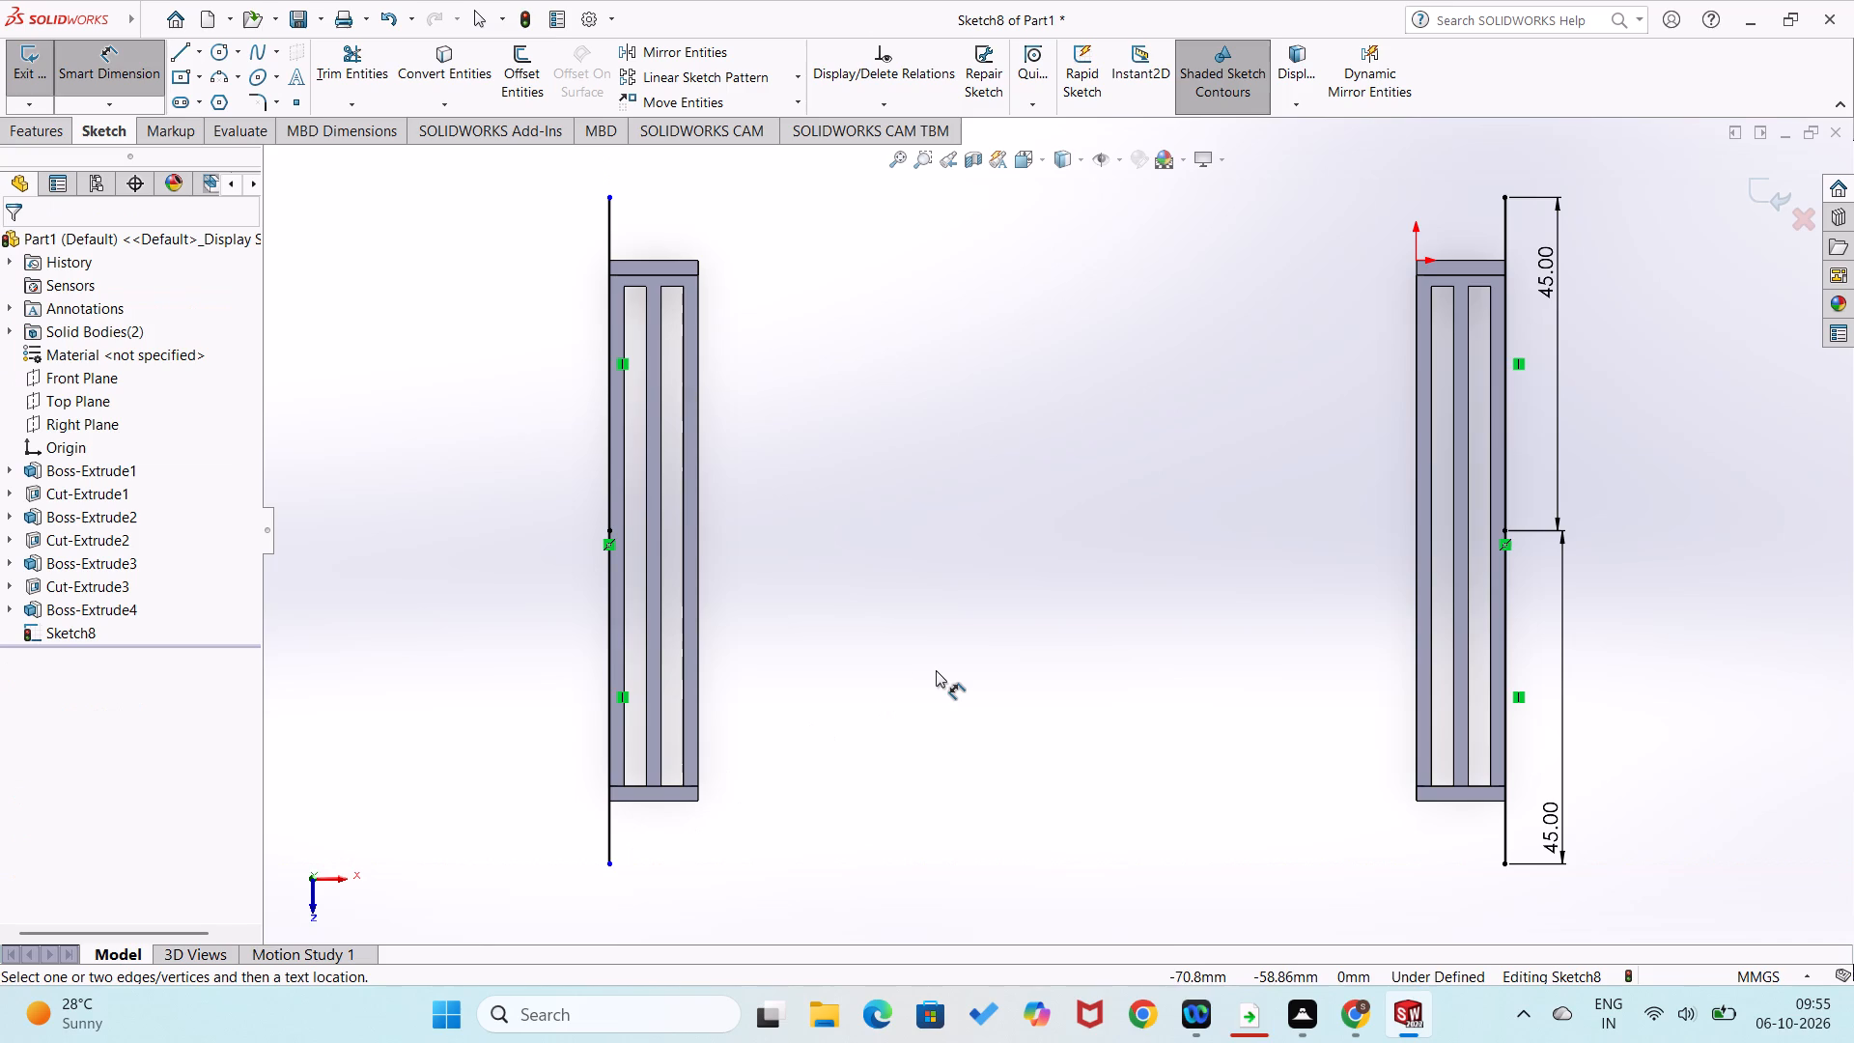
Sketch a horizontal line joining the vertical lines' endpoints beyond the plates' origin end.
right_drag(1193, 496, 1018, 631)
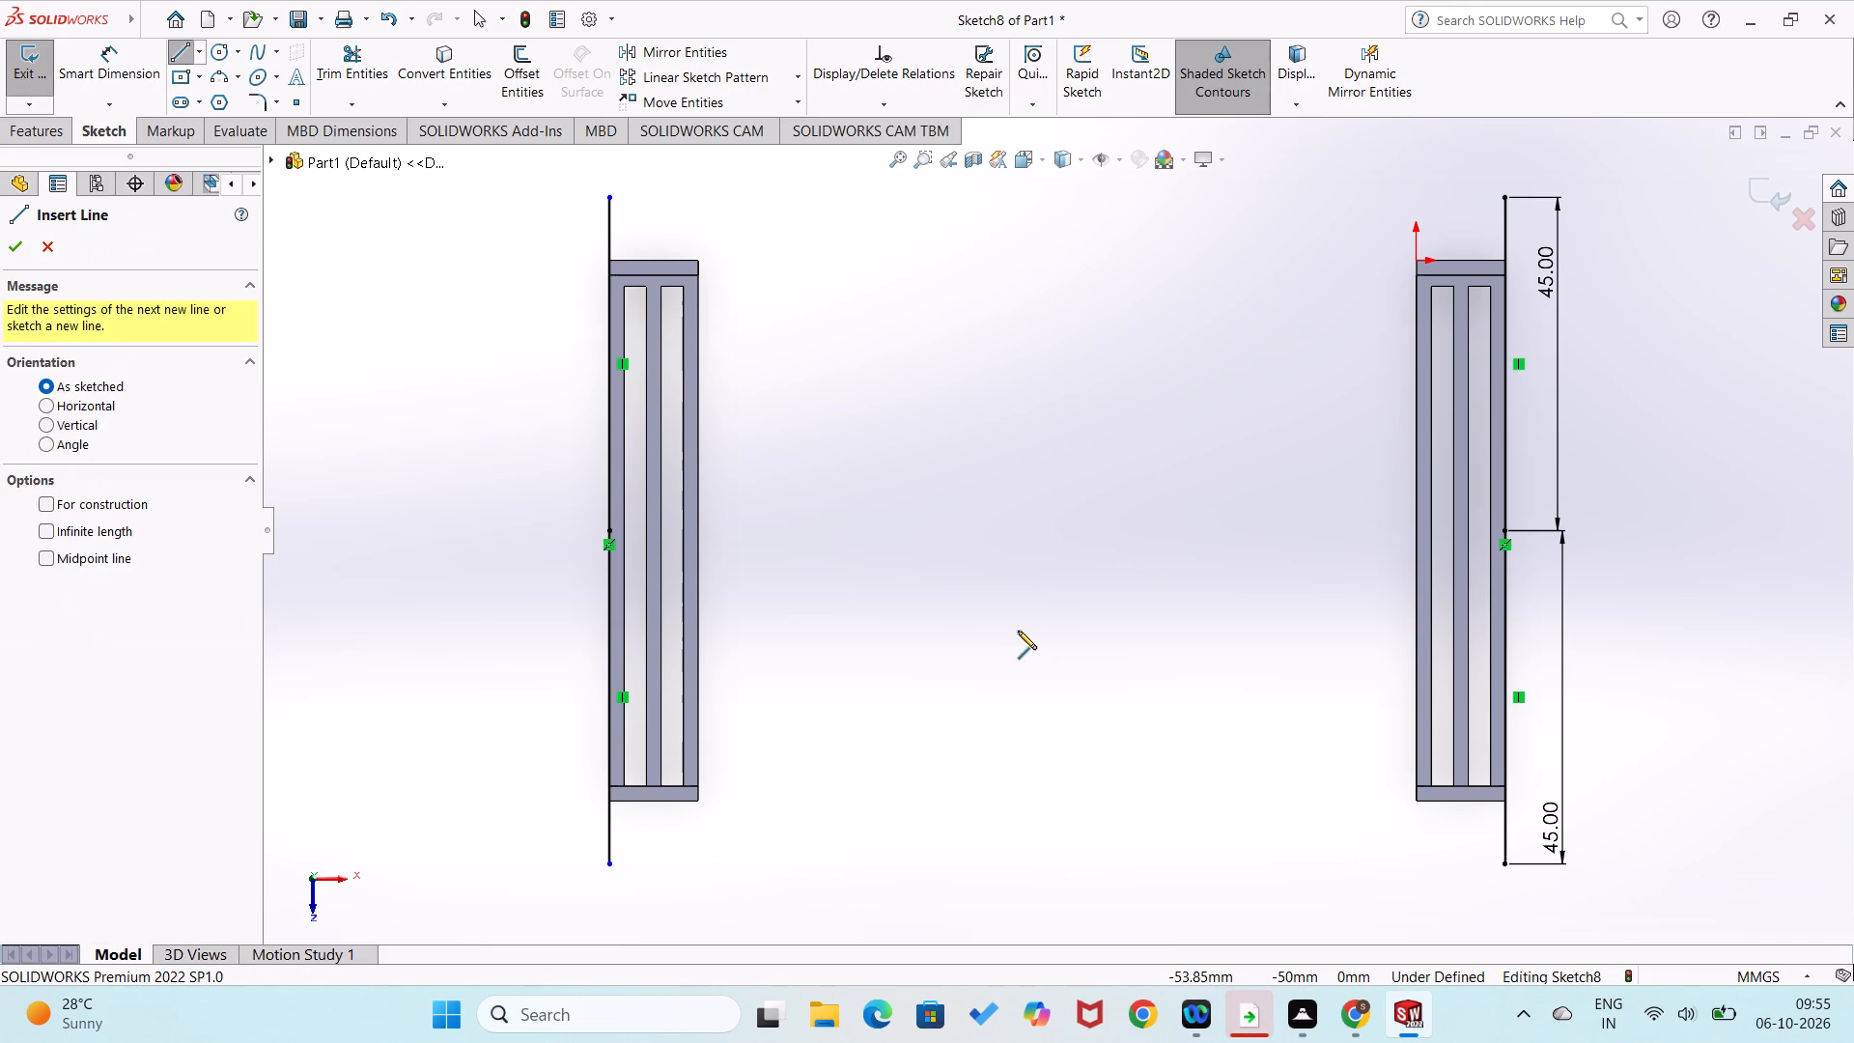
click(1504, 194)
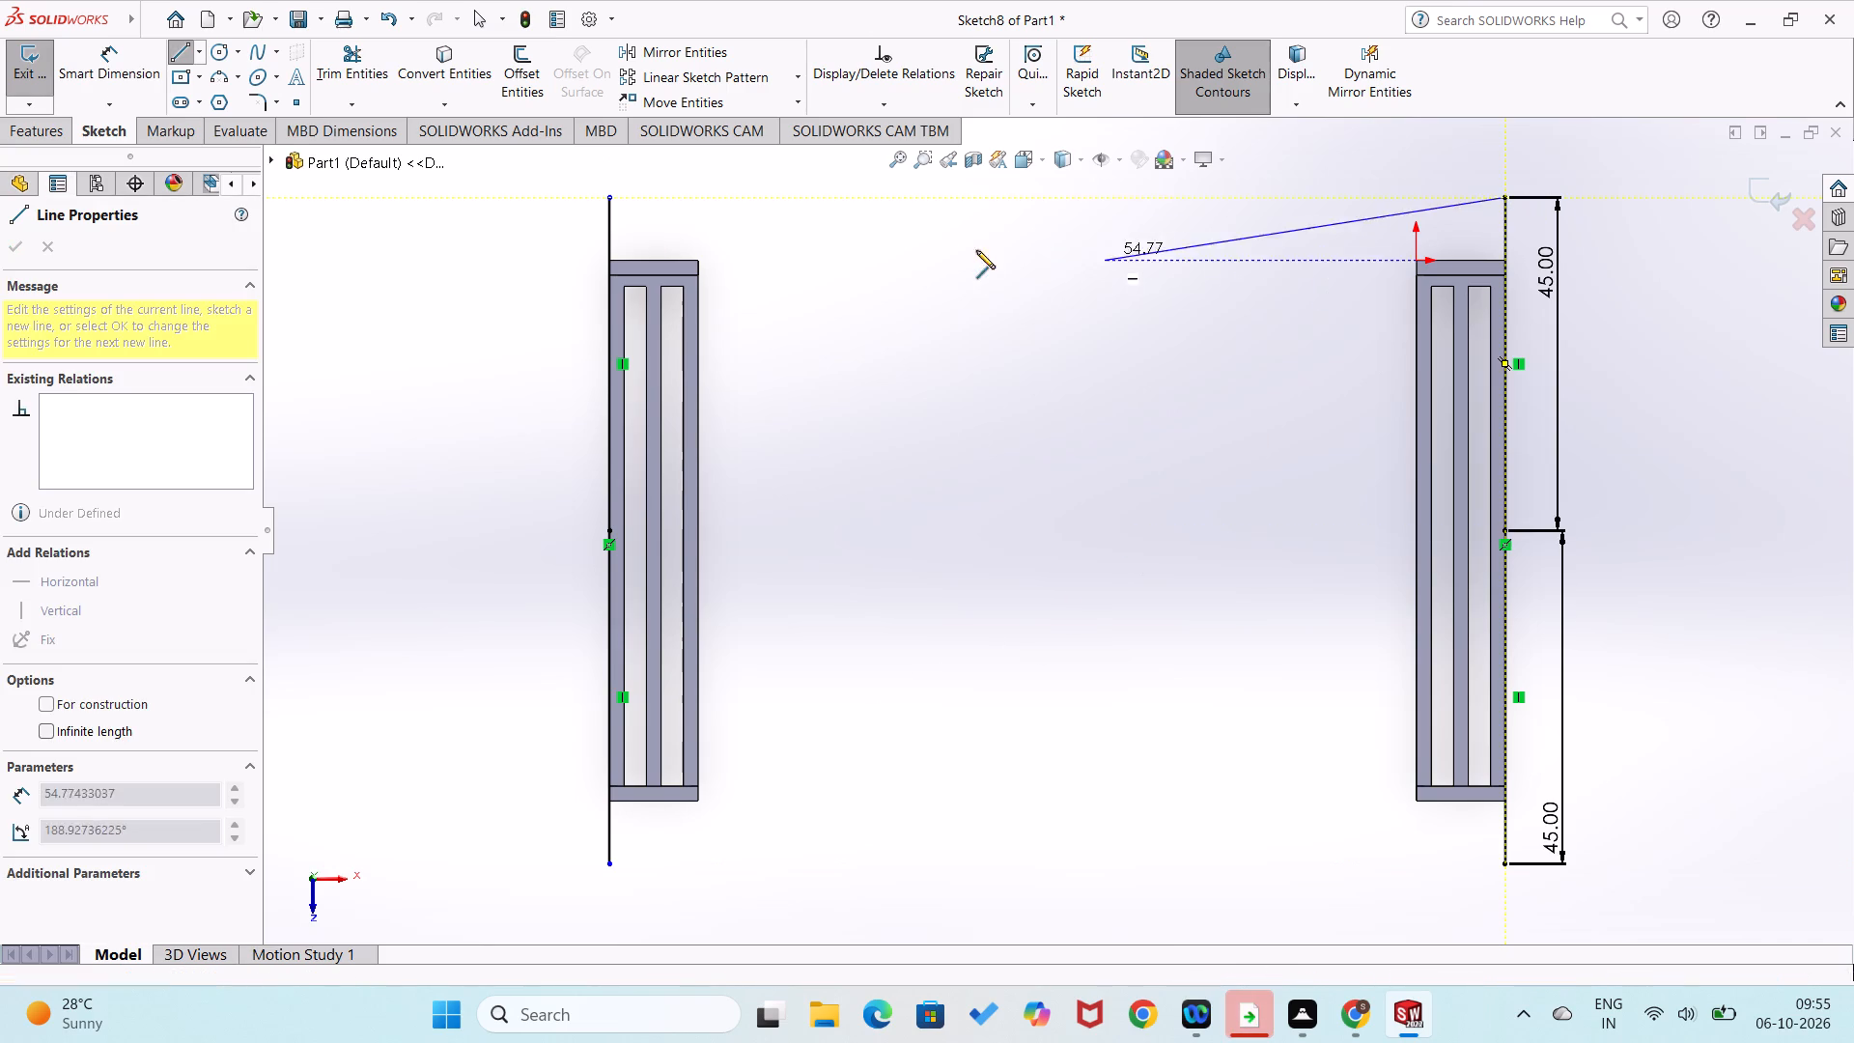
click(604, 193)
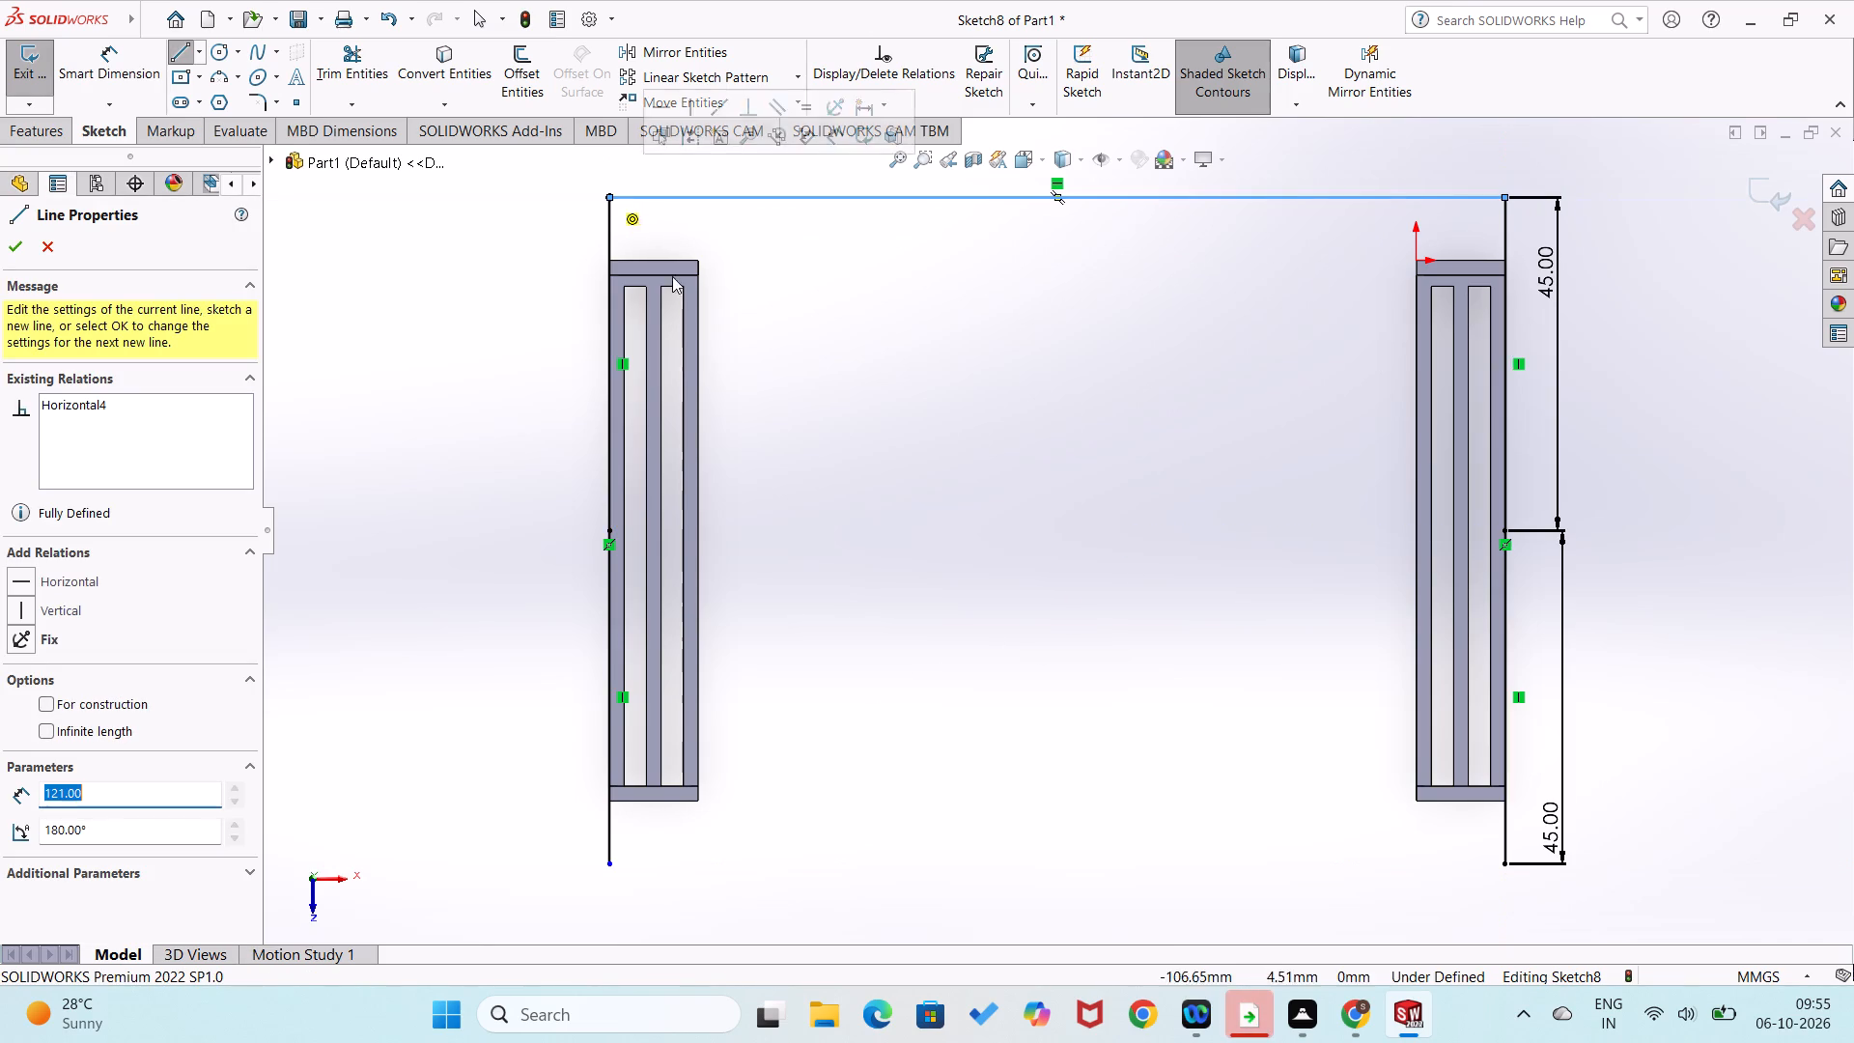
right_drag(934, 512, 938, 359)
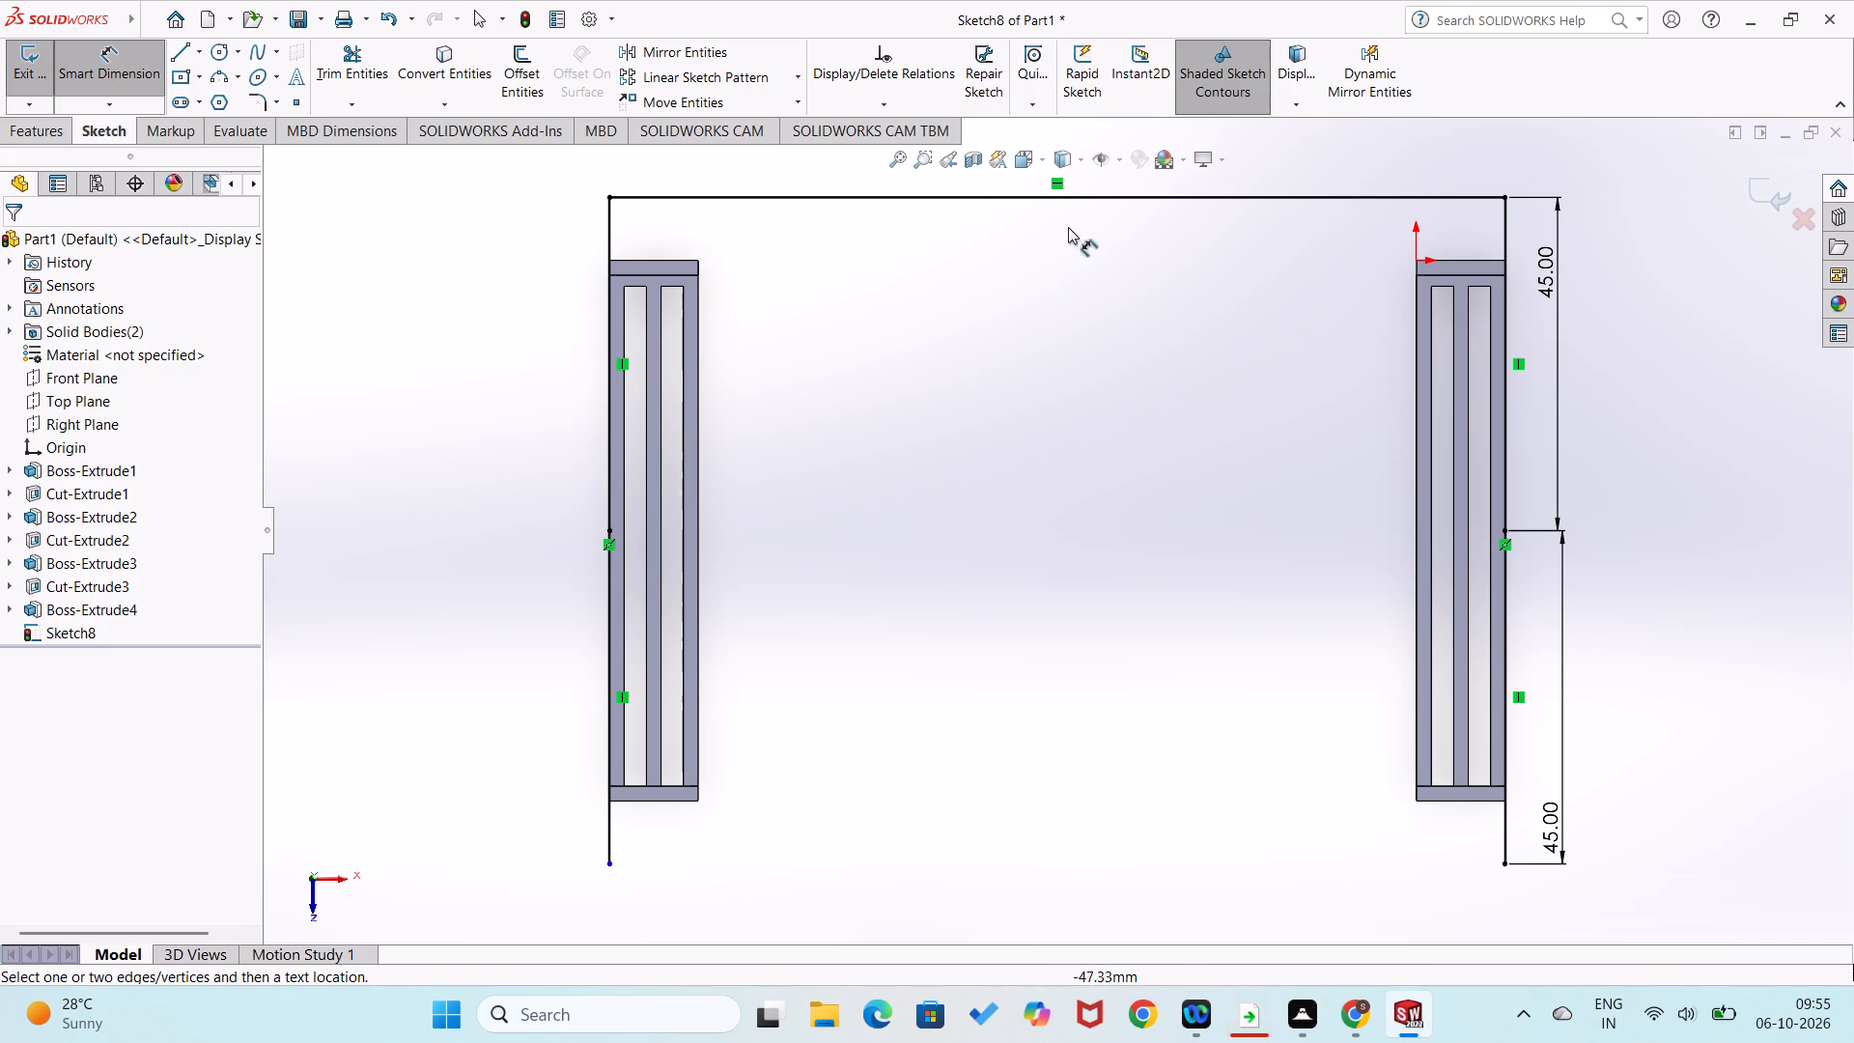
Sketch a horizontal line about 79.4 mm long from the joining line's midpoint past the far plate's outer edge.
right_drag(1100, 303, 924, 393)
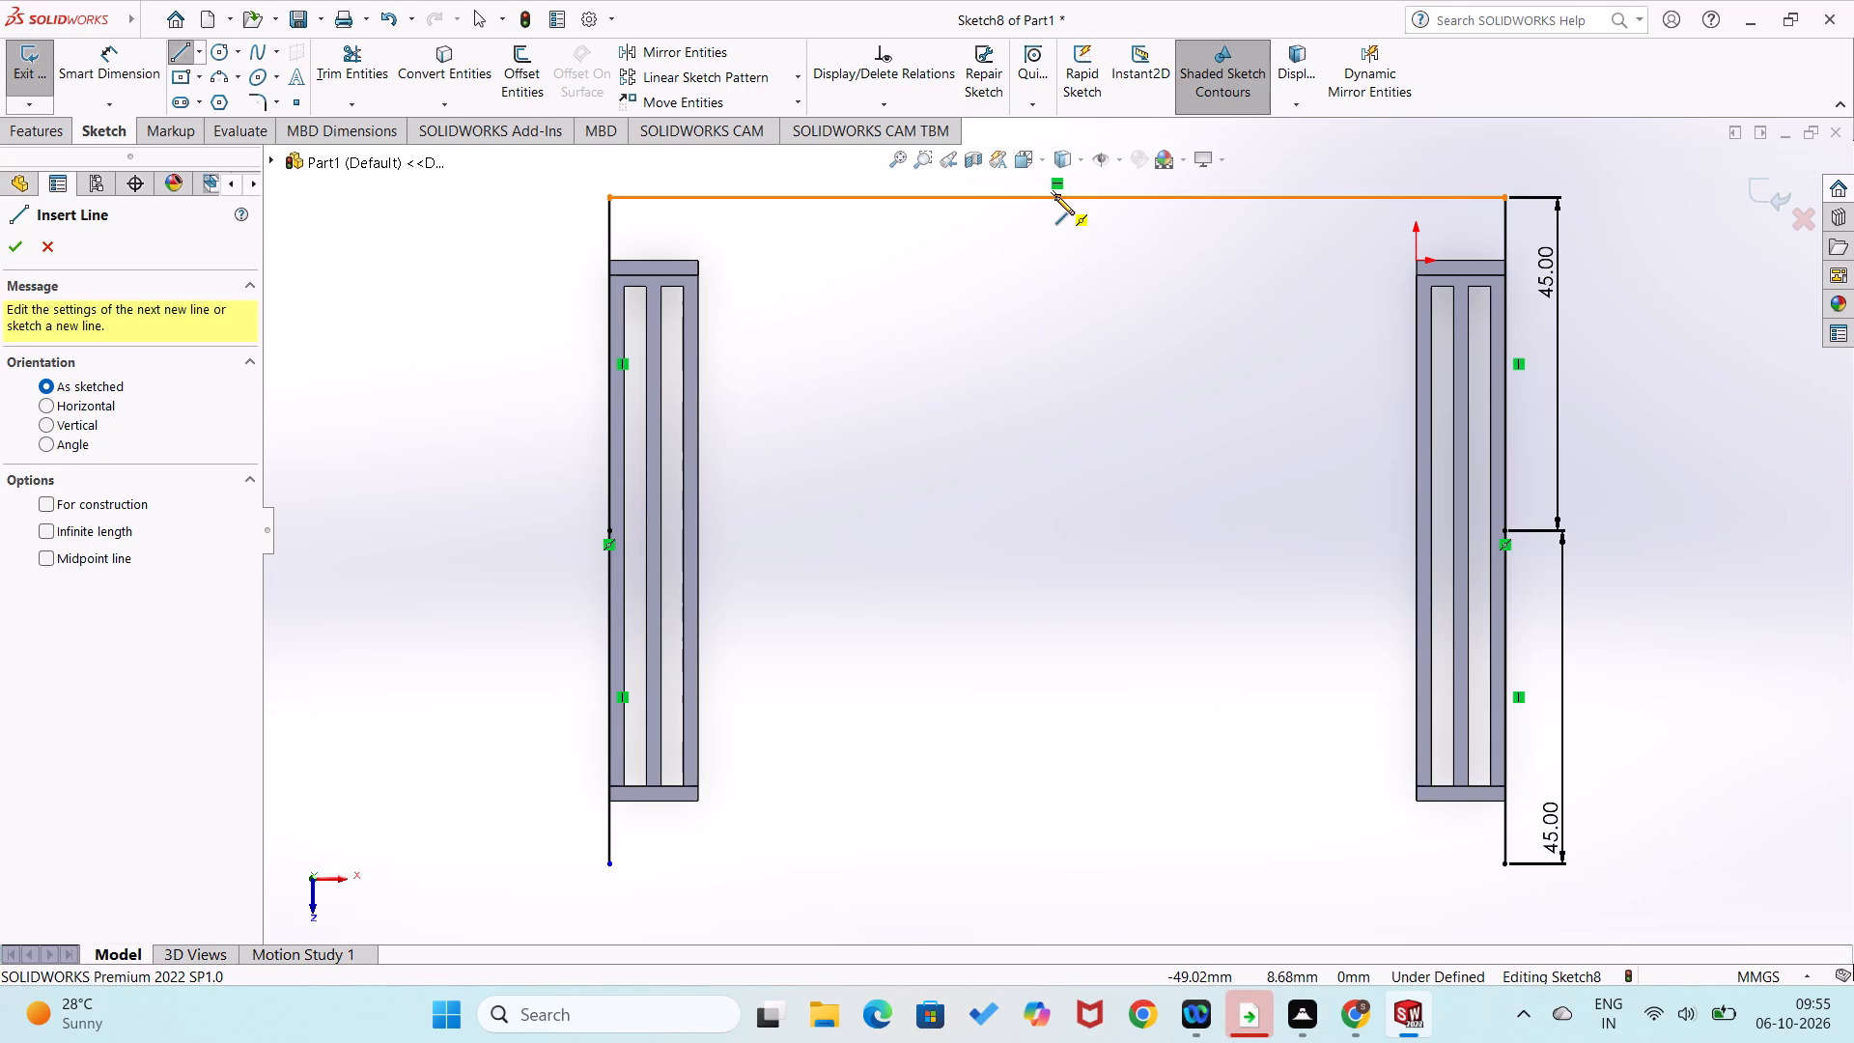
click(1055, 196)
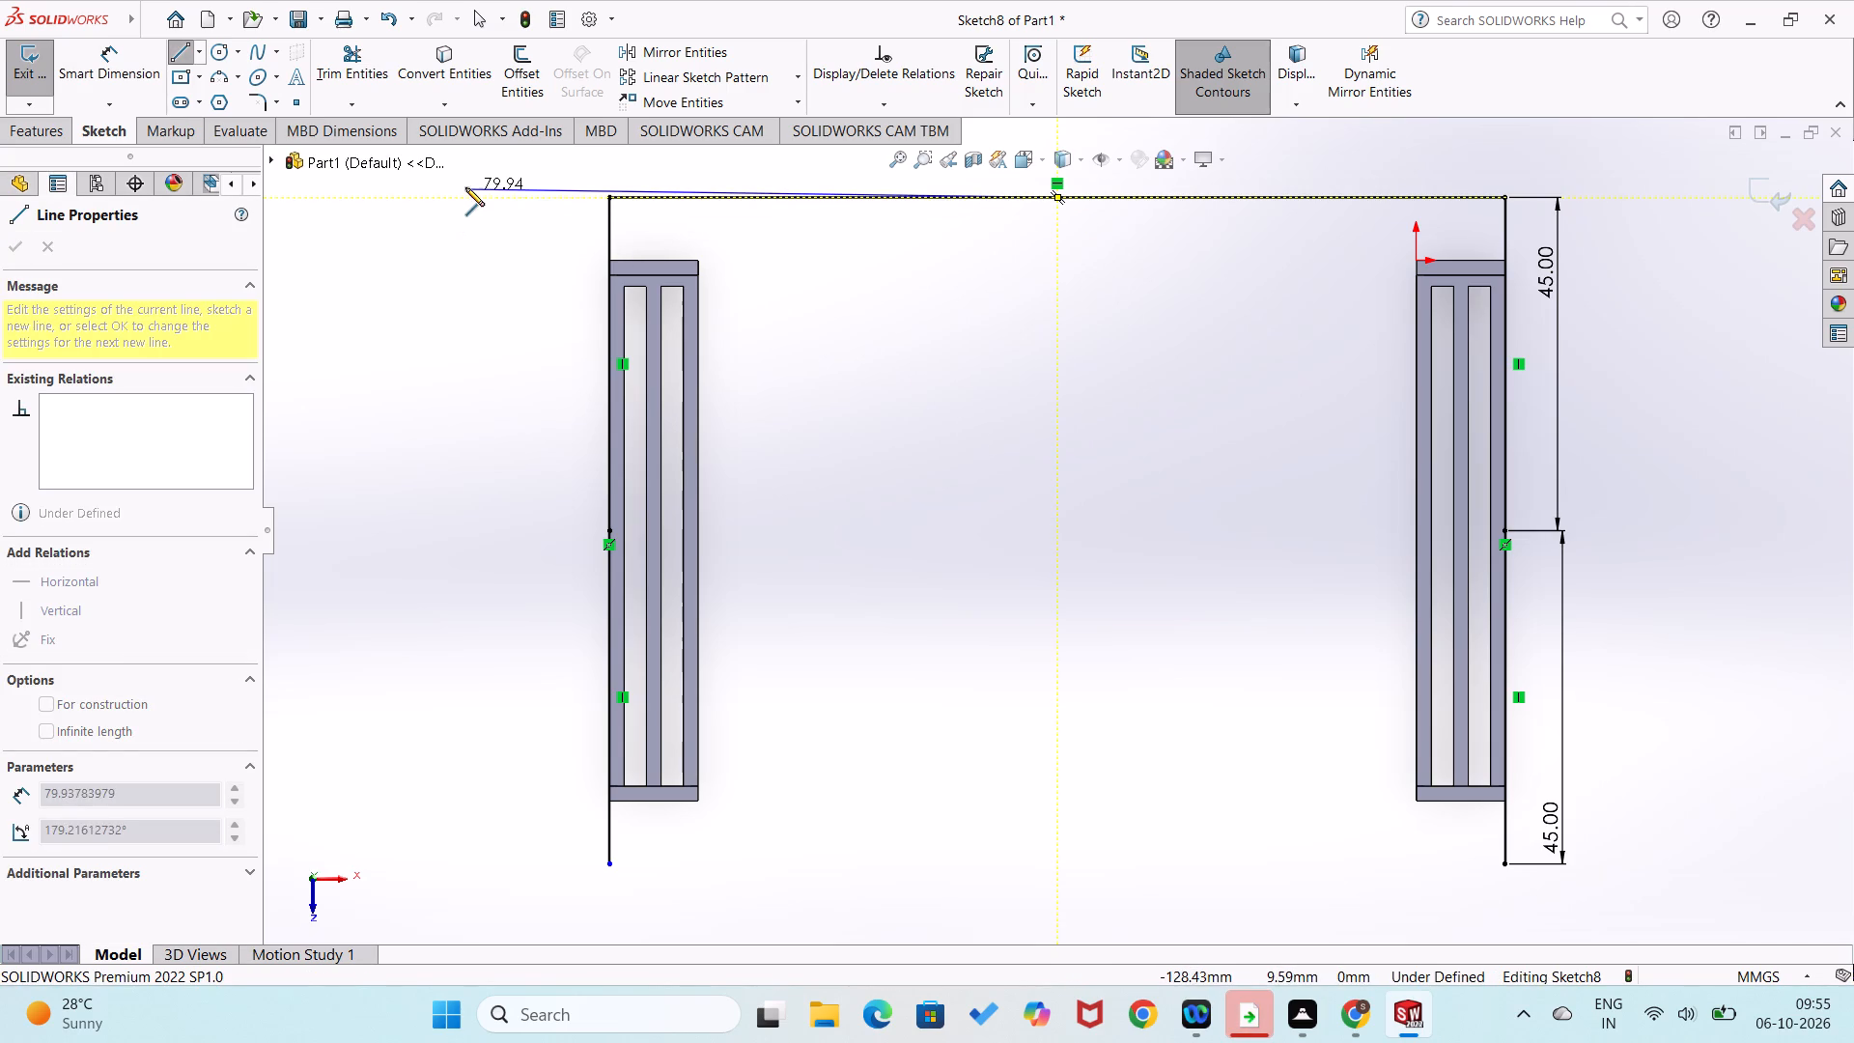
click(469, 199)
right_drag(838, 424, 802, 276)
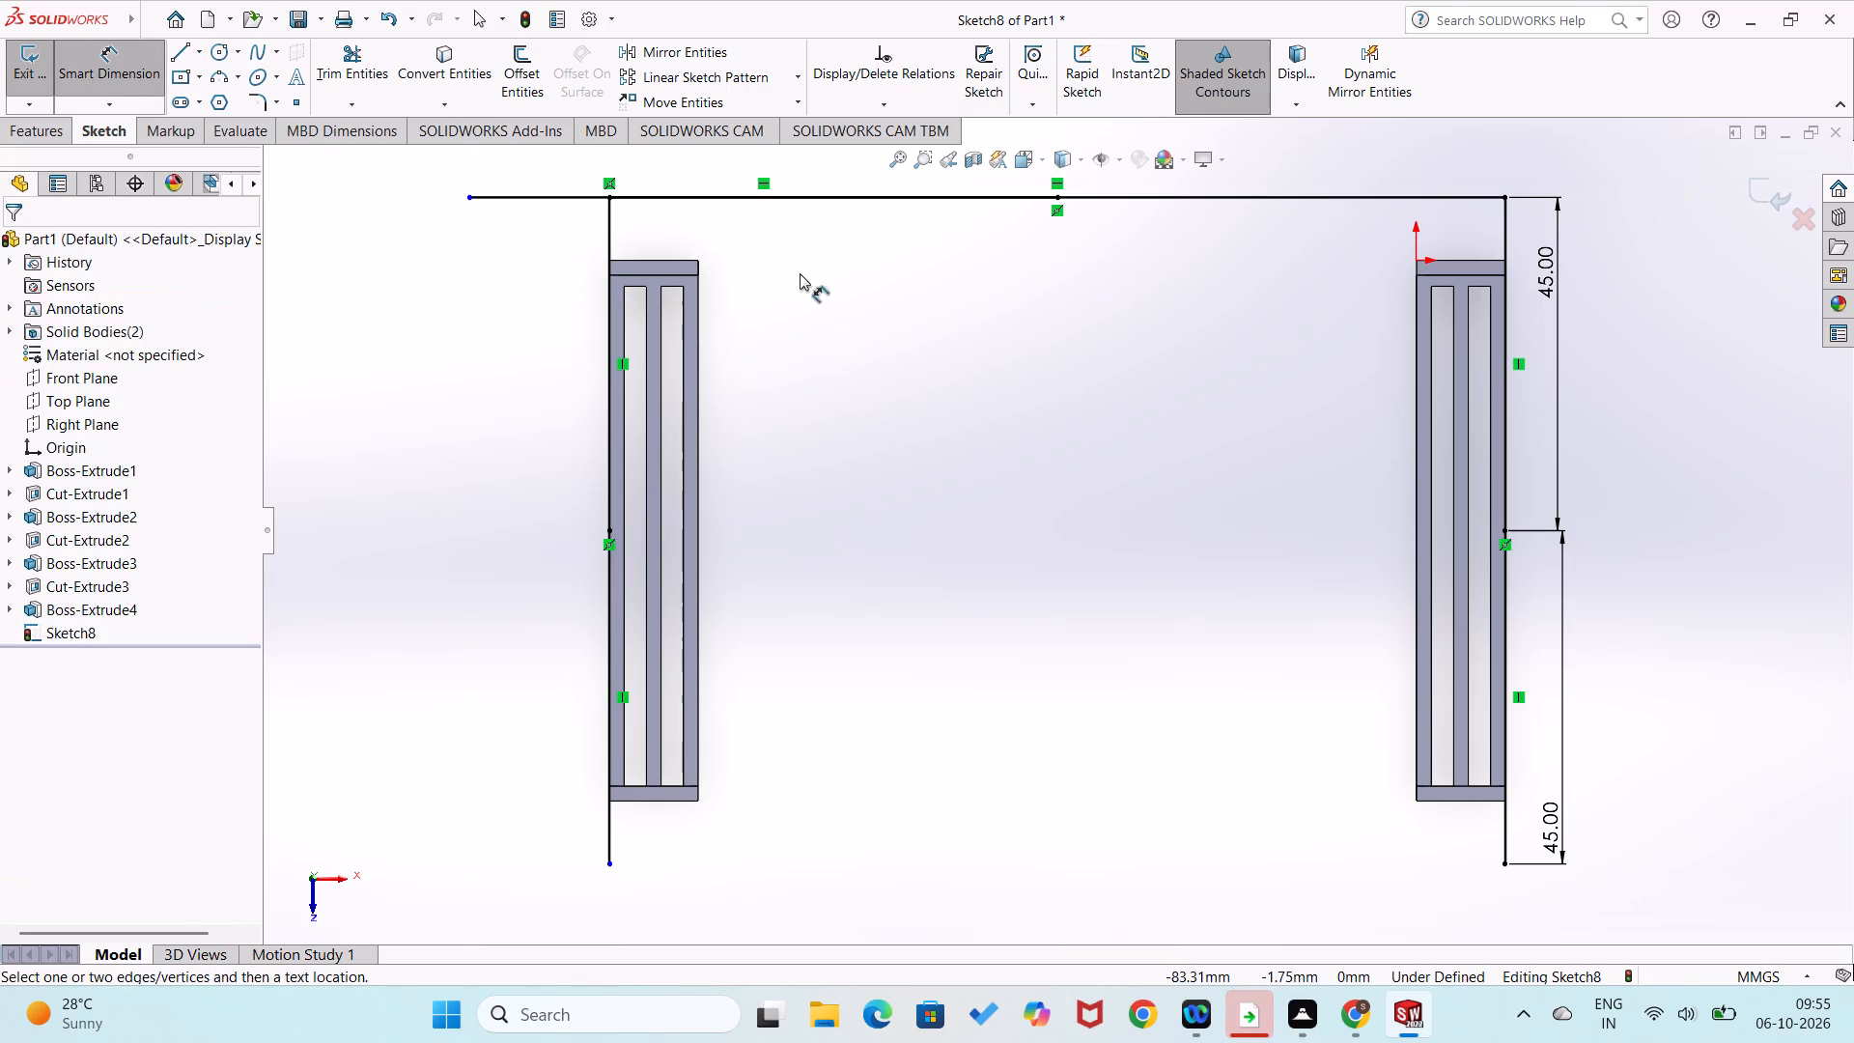
Delete the full-width horizontal line that joins the two vertical lines.
click(1217, 199)
key(Delete)
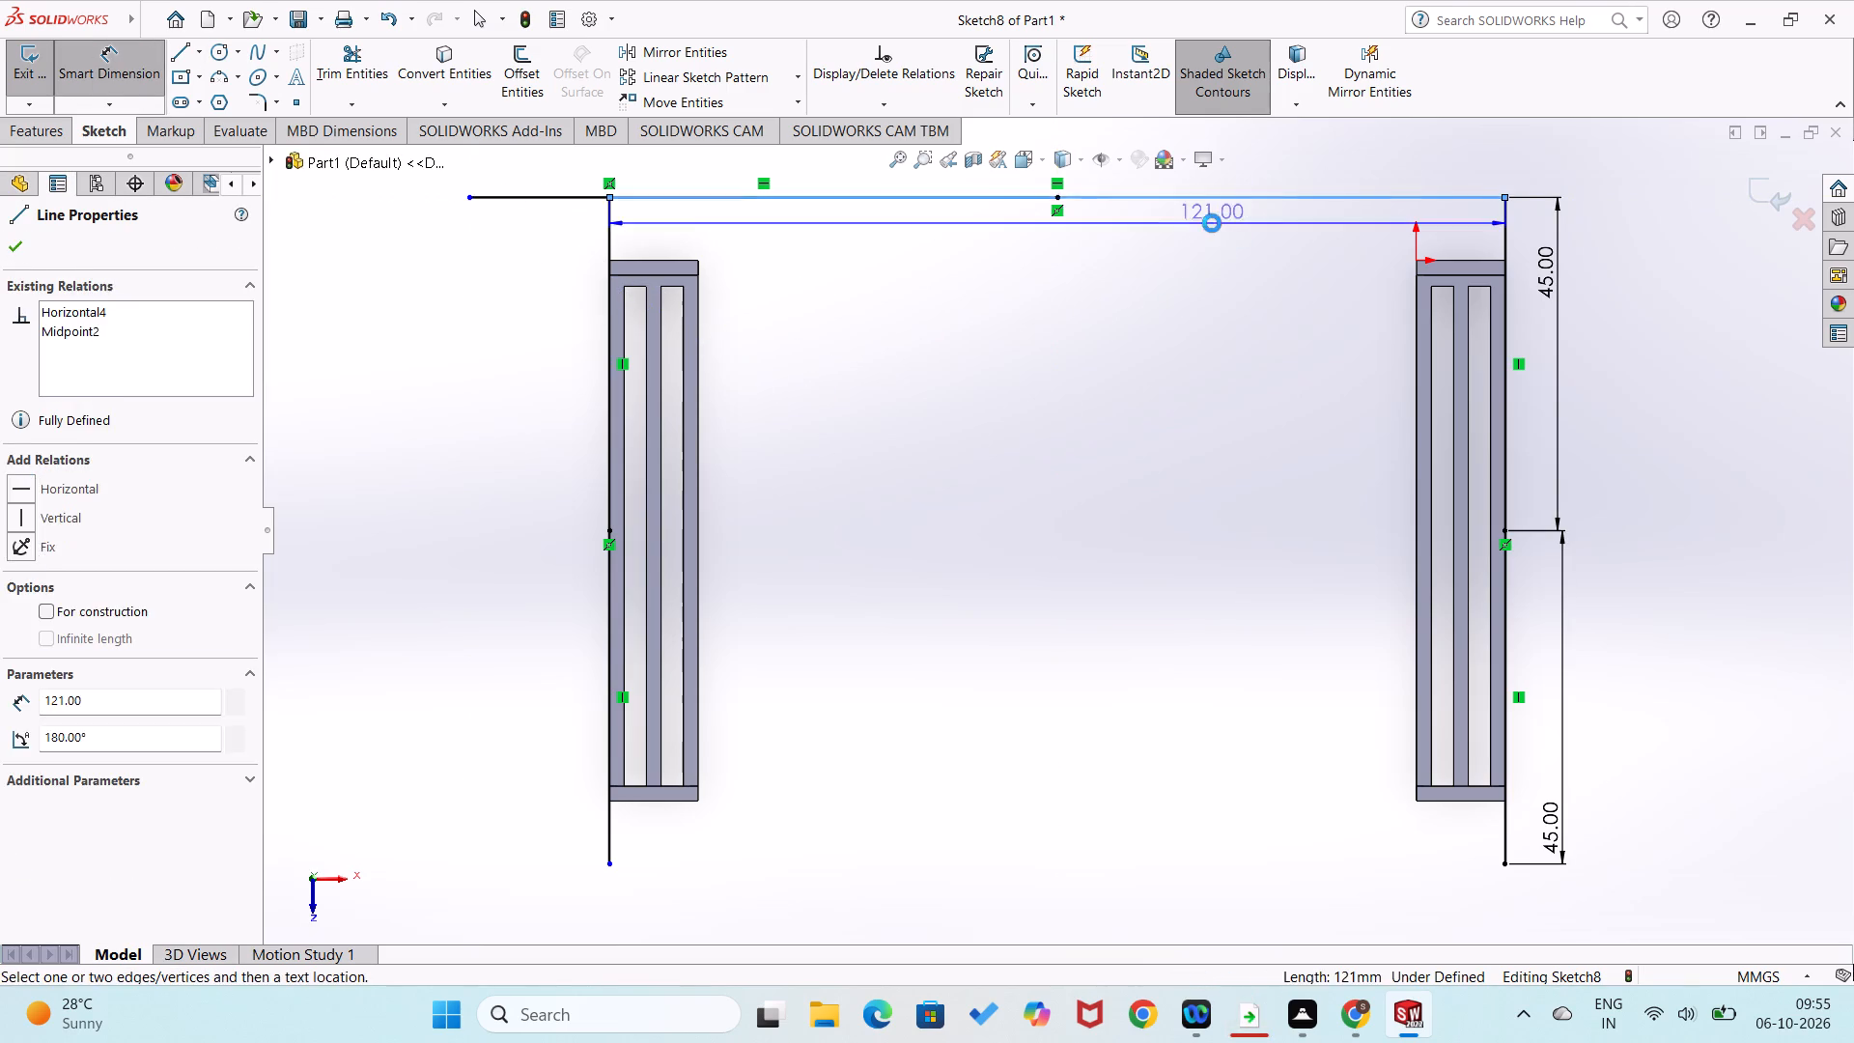
Dimension the remaining horizontal line to a length of 75 mm.
scroll(1079, 329, up, 3)
scroll(977, 392, down, 3)
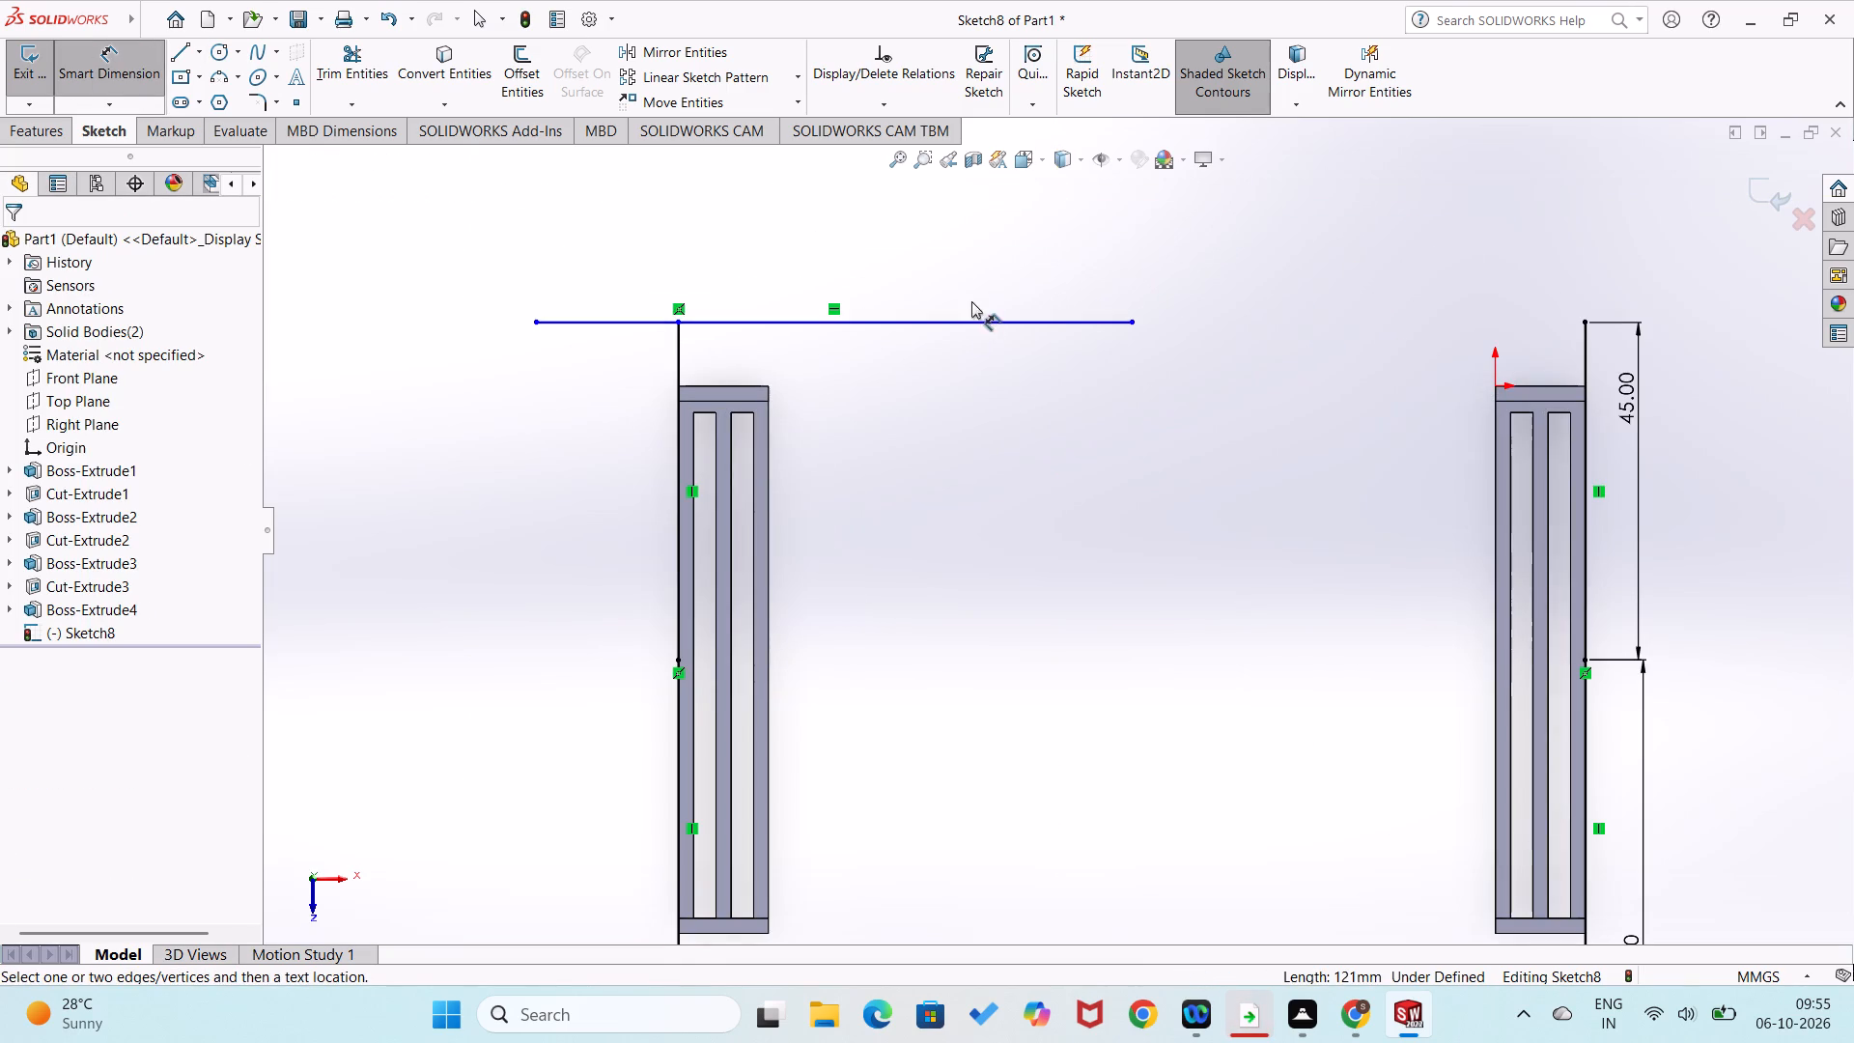
click(981, 321)
click(972, 258)
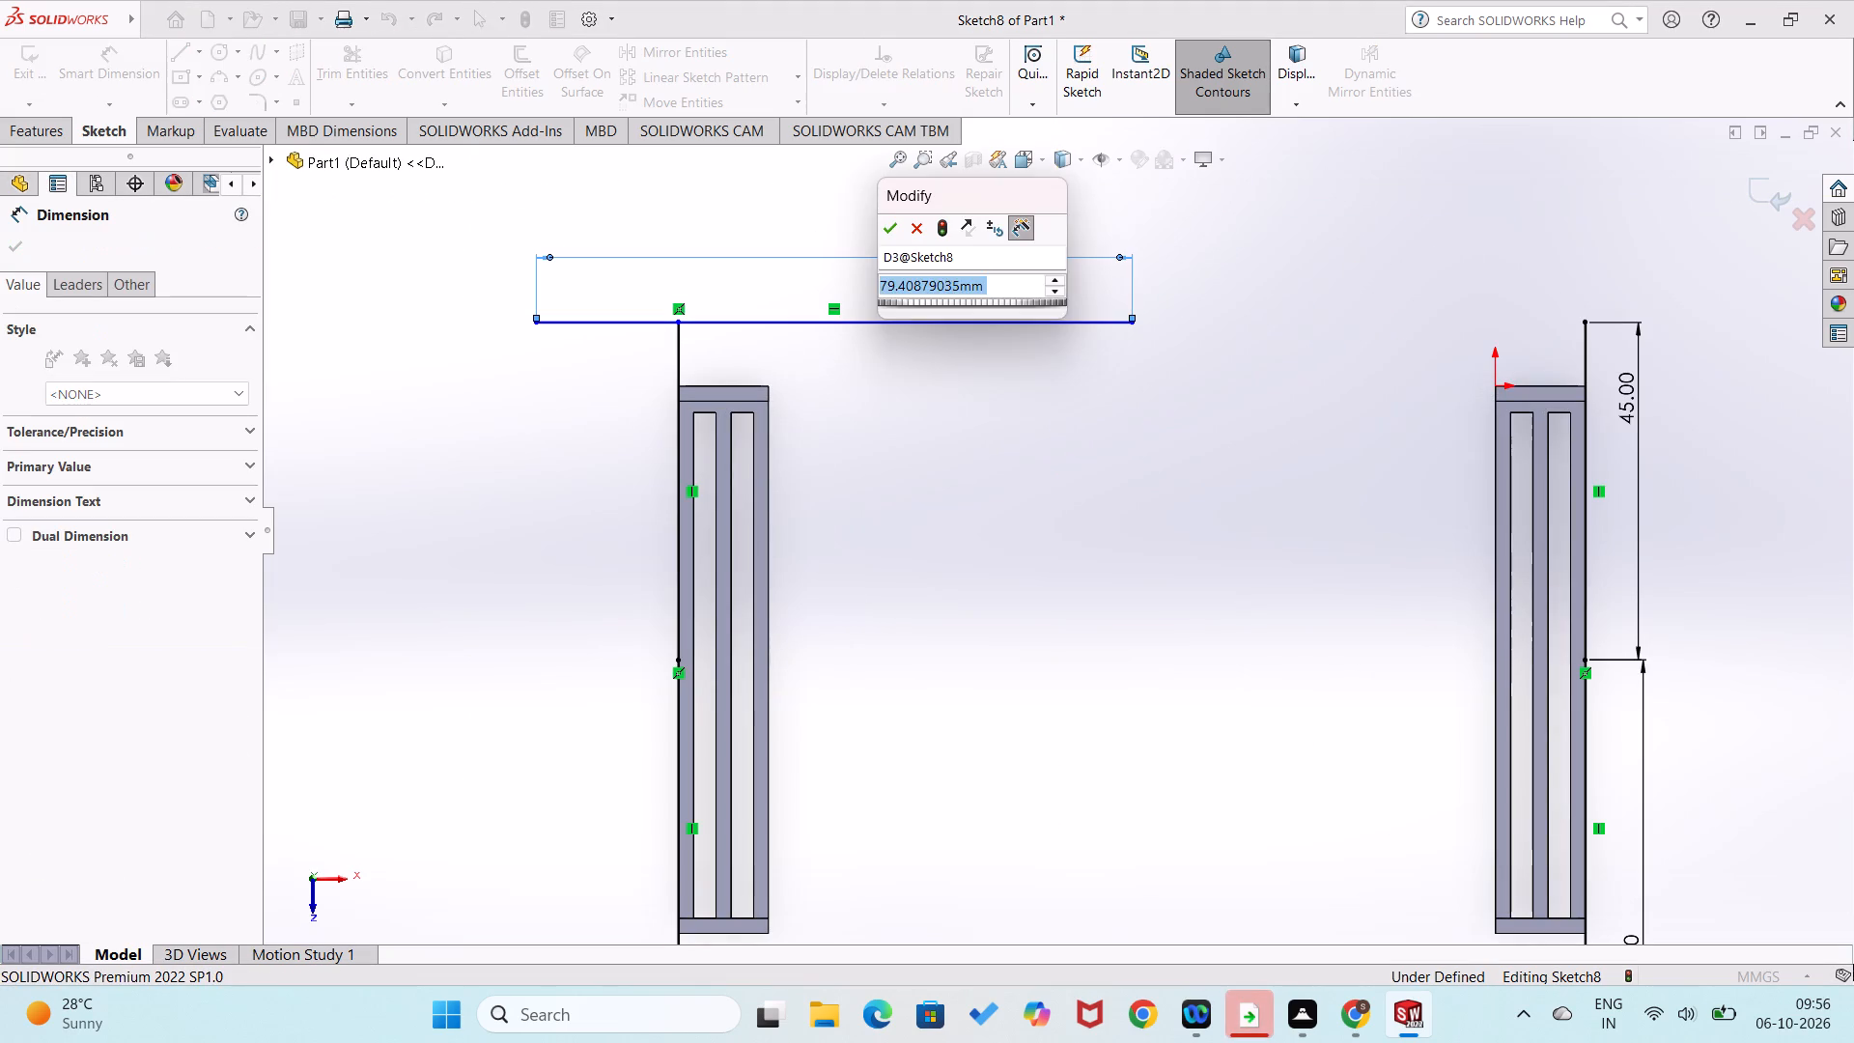
text(75)
key(Return)
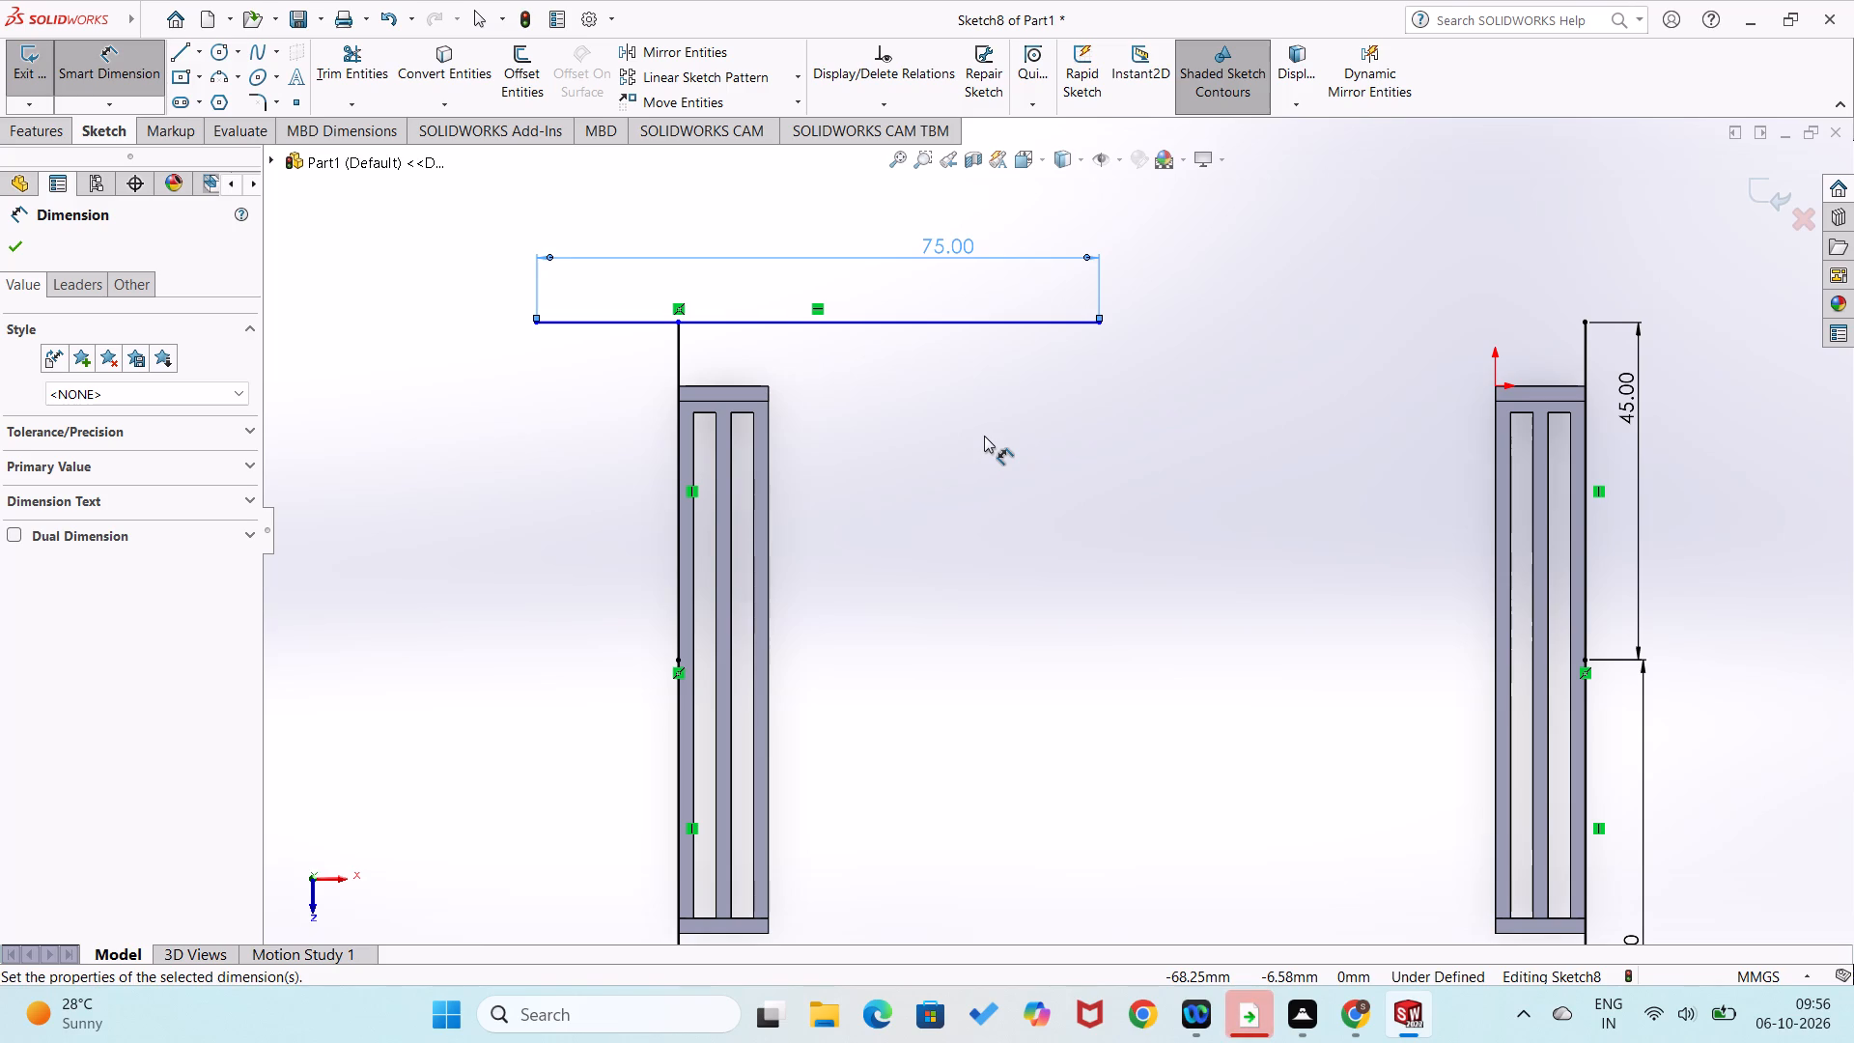
Sketch a collinear horizontal line from the 75 mm line's inner end past the origin-side plate and dimension it 75 mm.
right_drag(1130, 443, 968, 592)
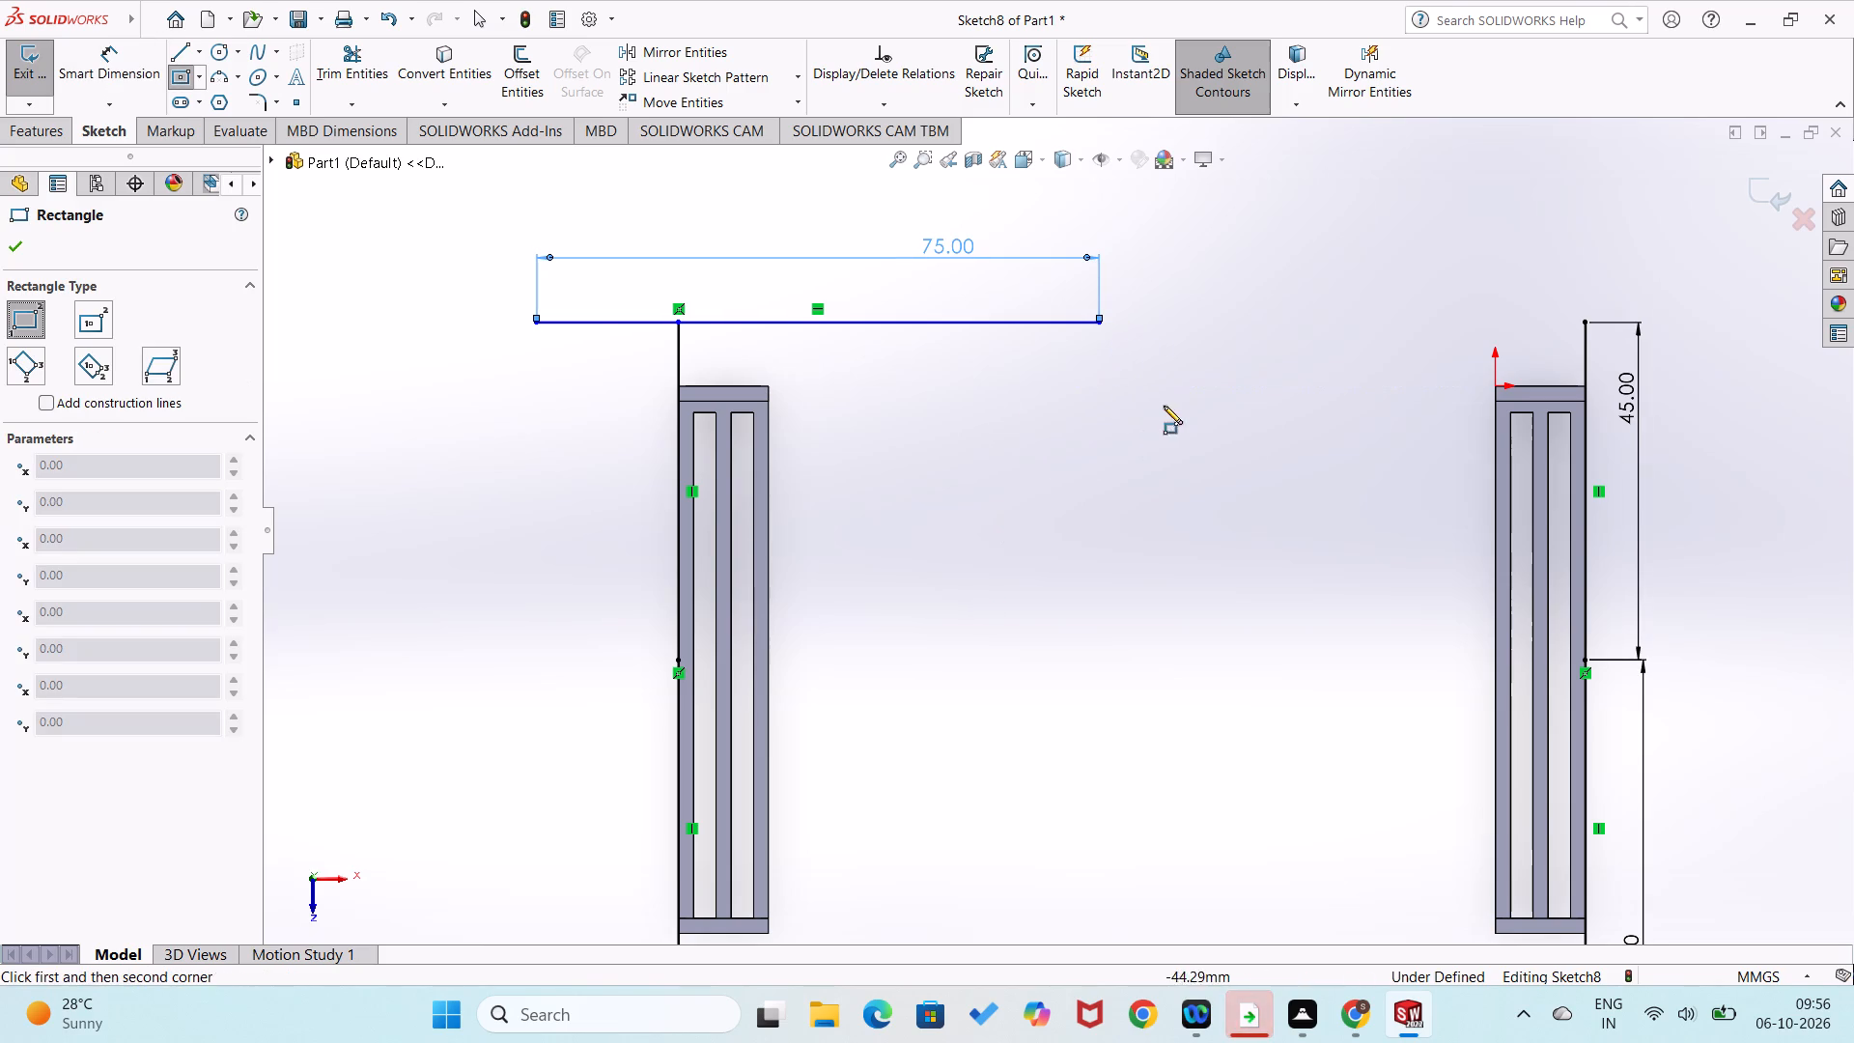
right_drag(1164, 407, 697, 353)
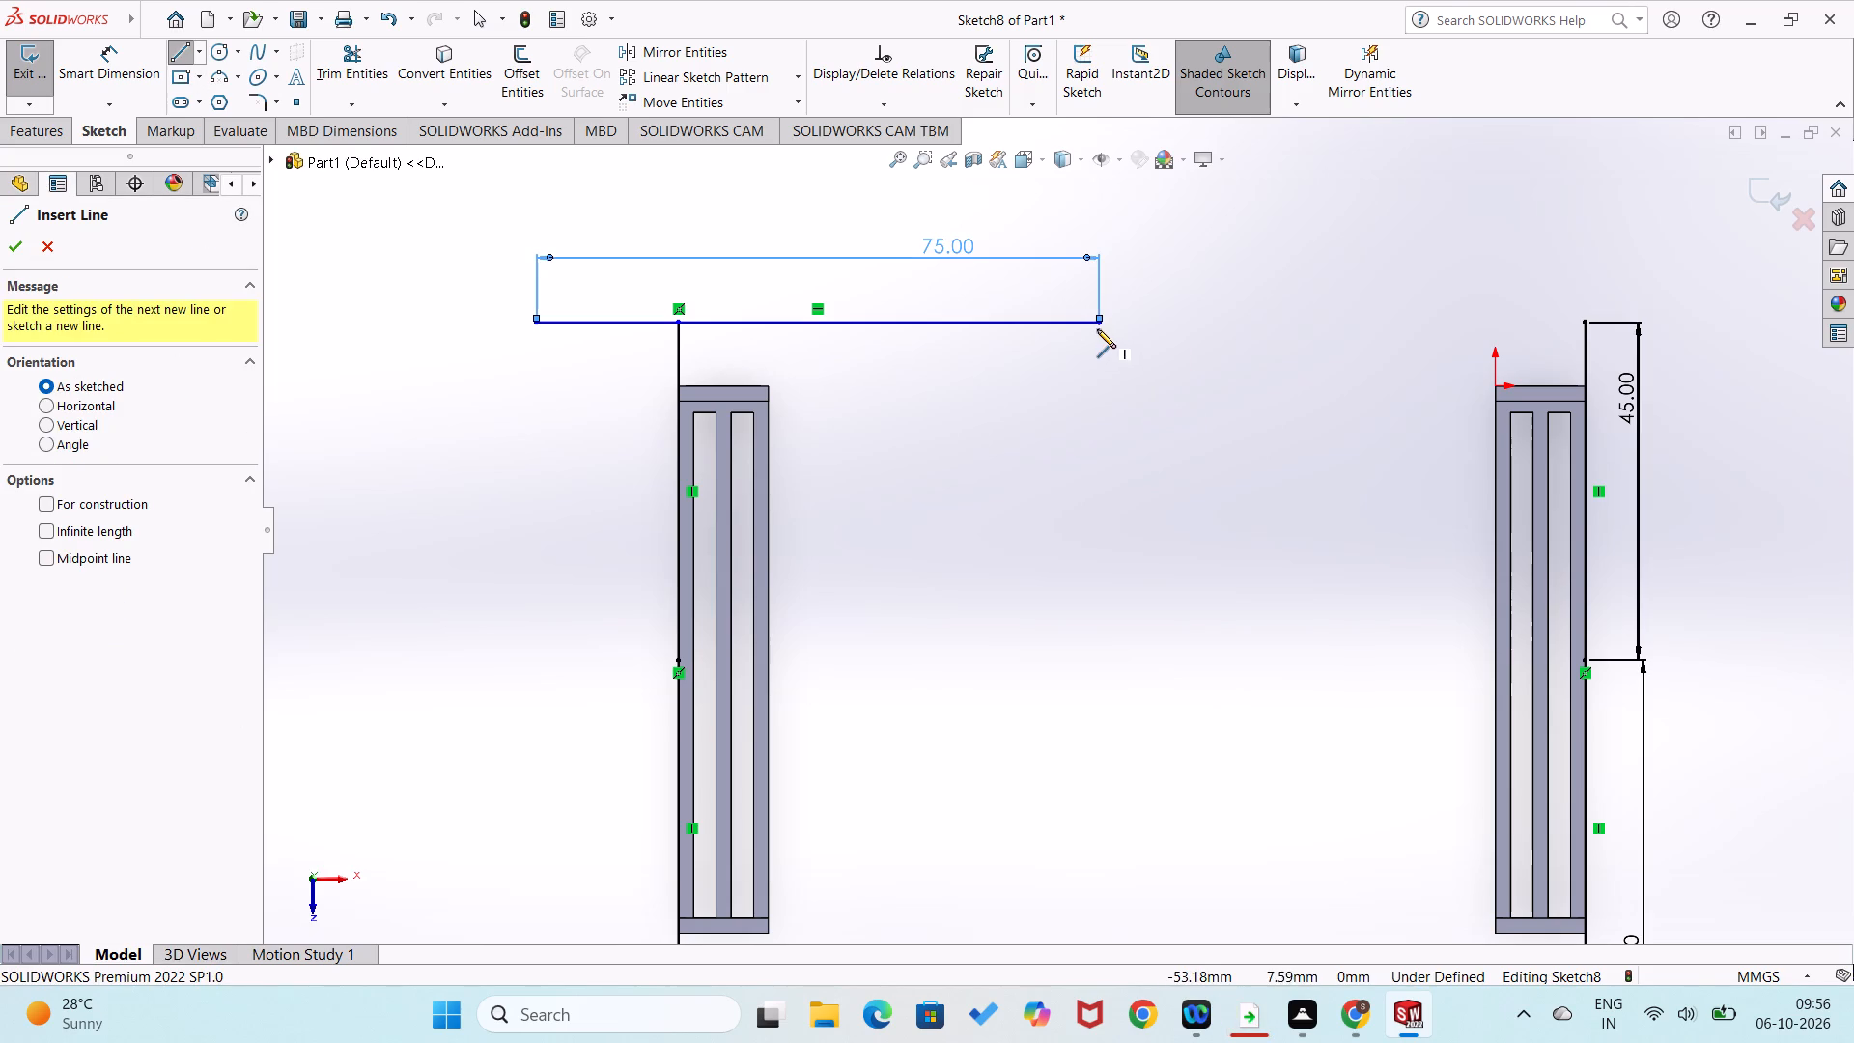
click(1097, 318)
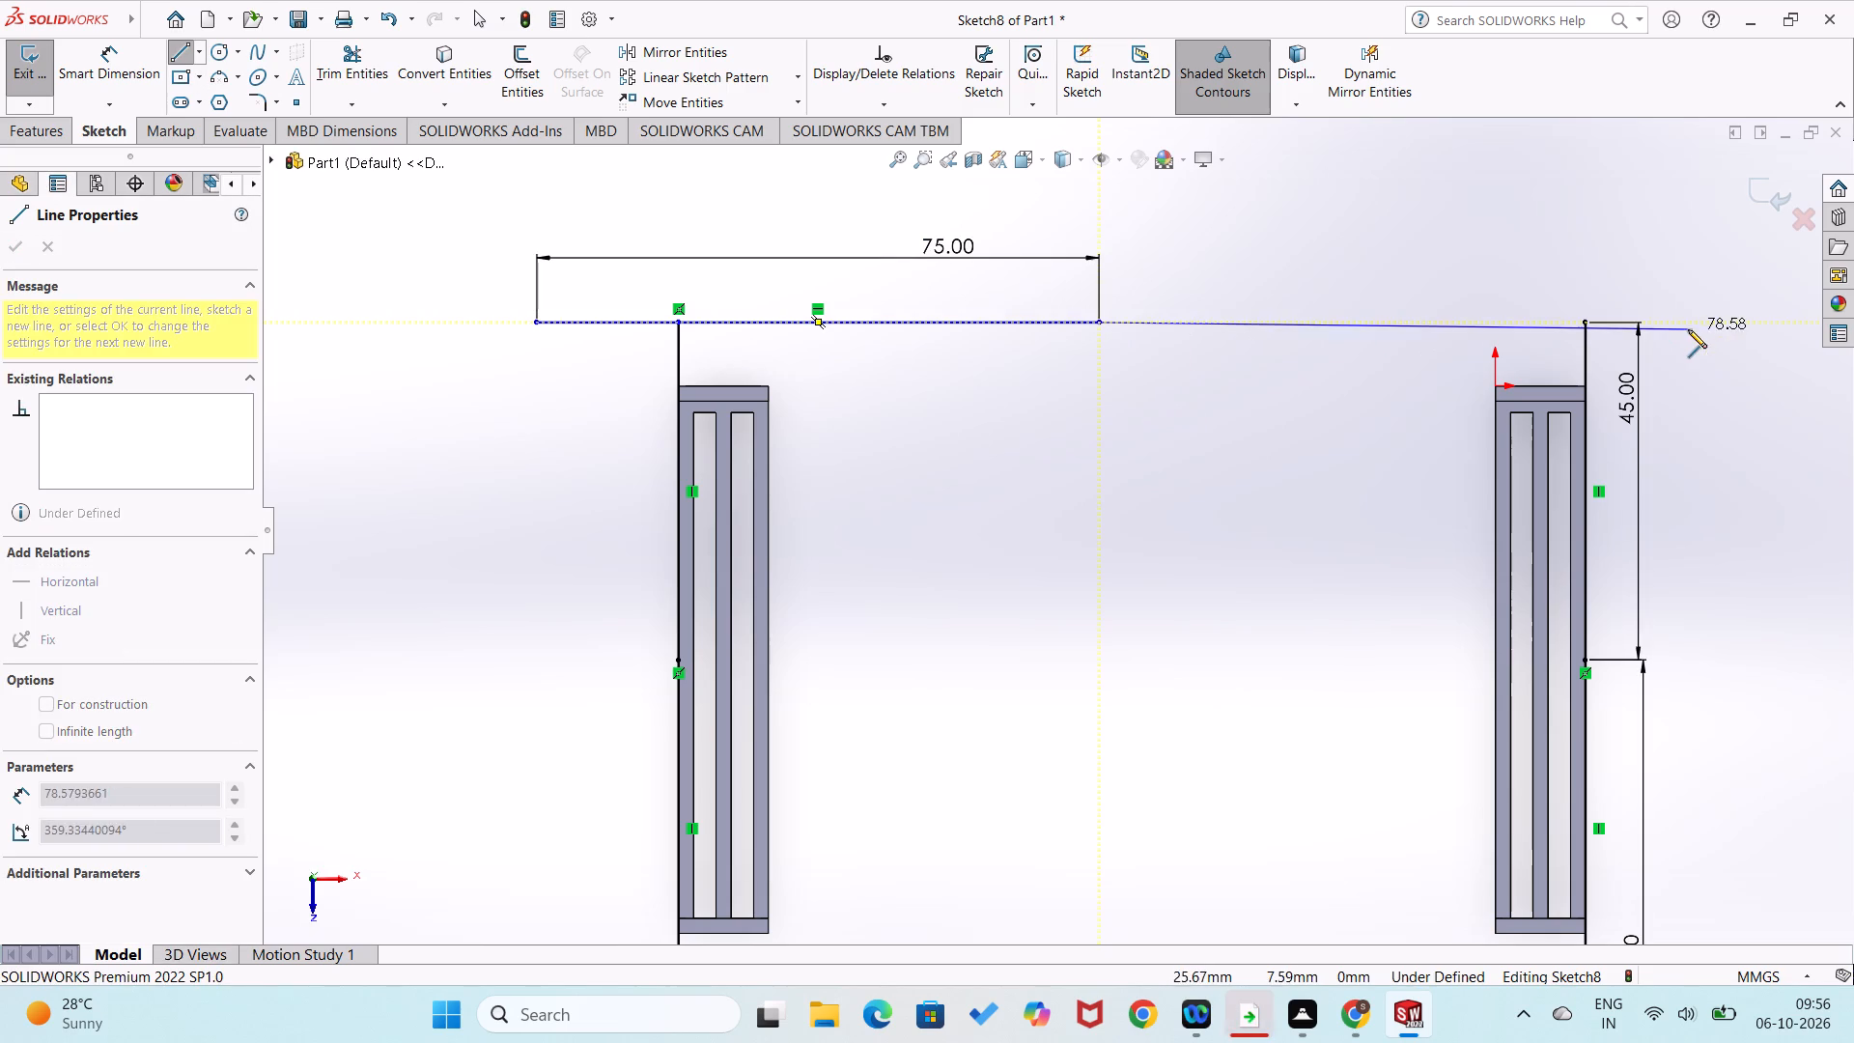
click(1715, 319)
right_drag(1707, 418, 1705, 310)
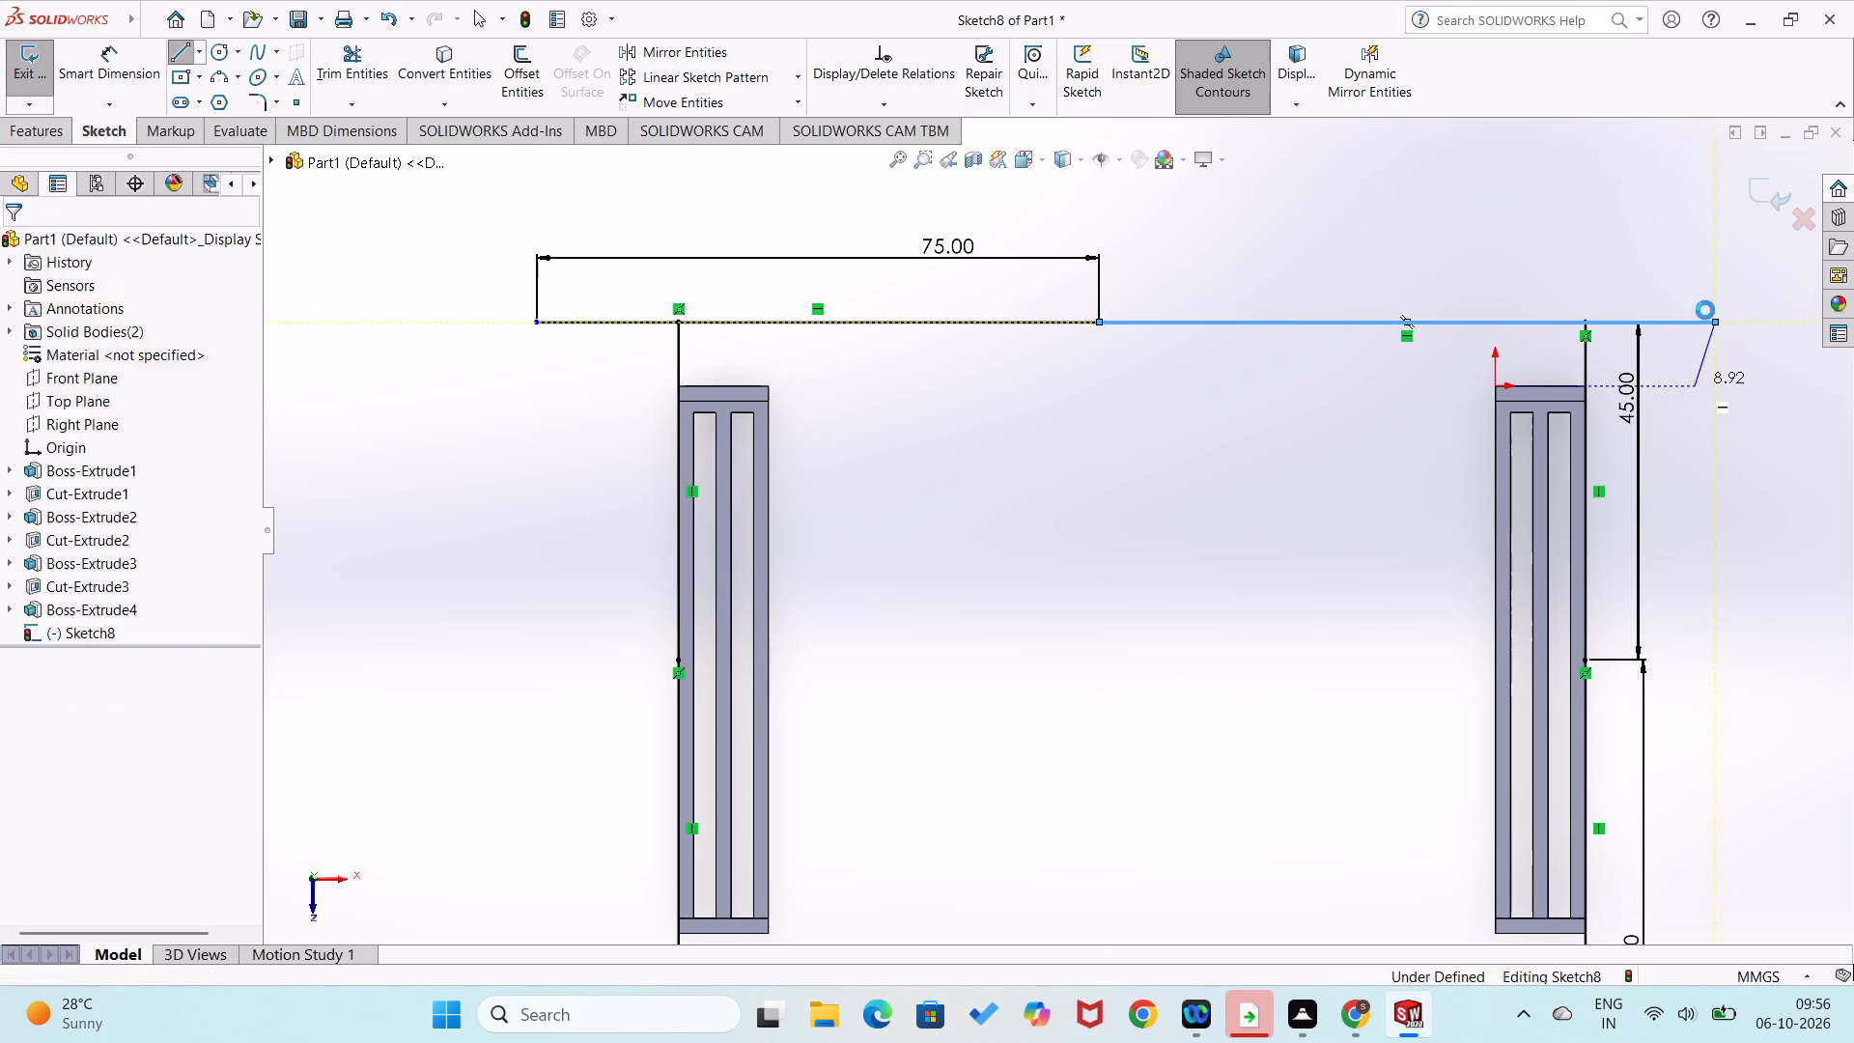
click(1701, 325)
click(1692, 276)
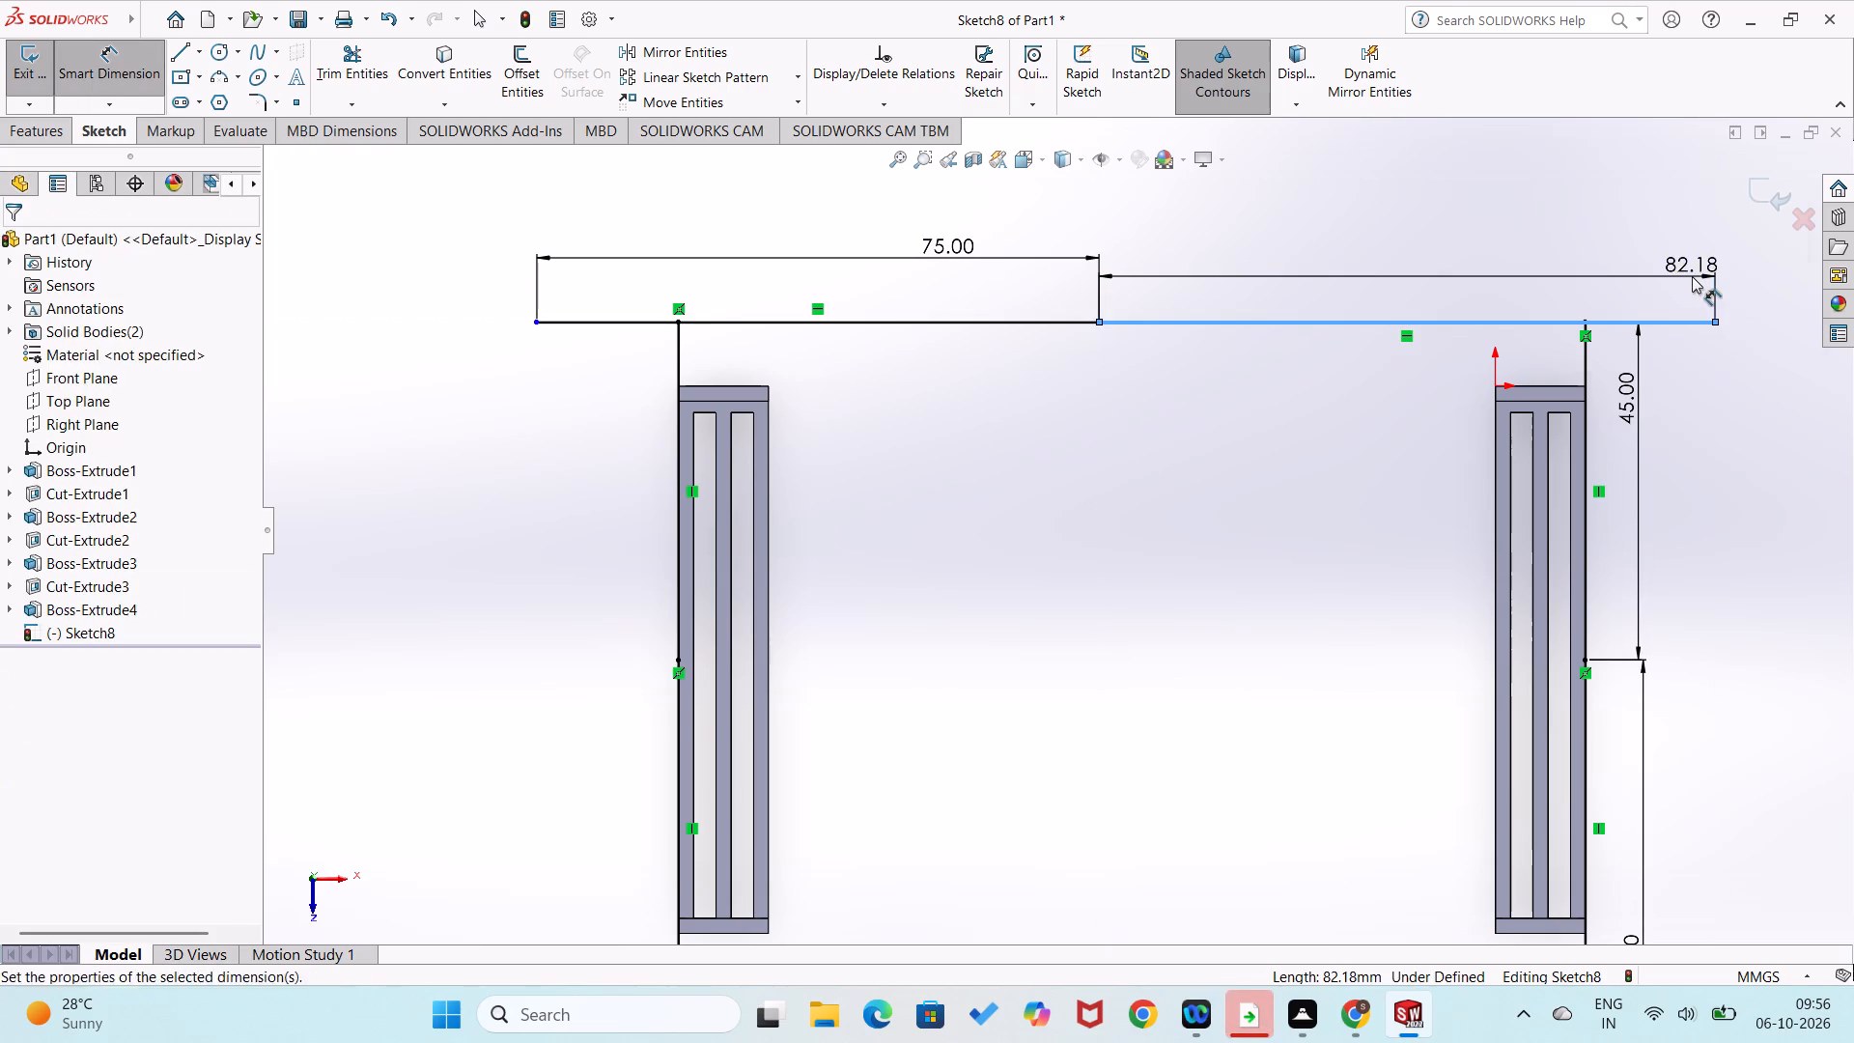
text(75)
key(Return)
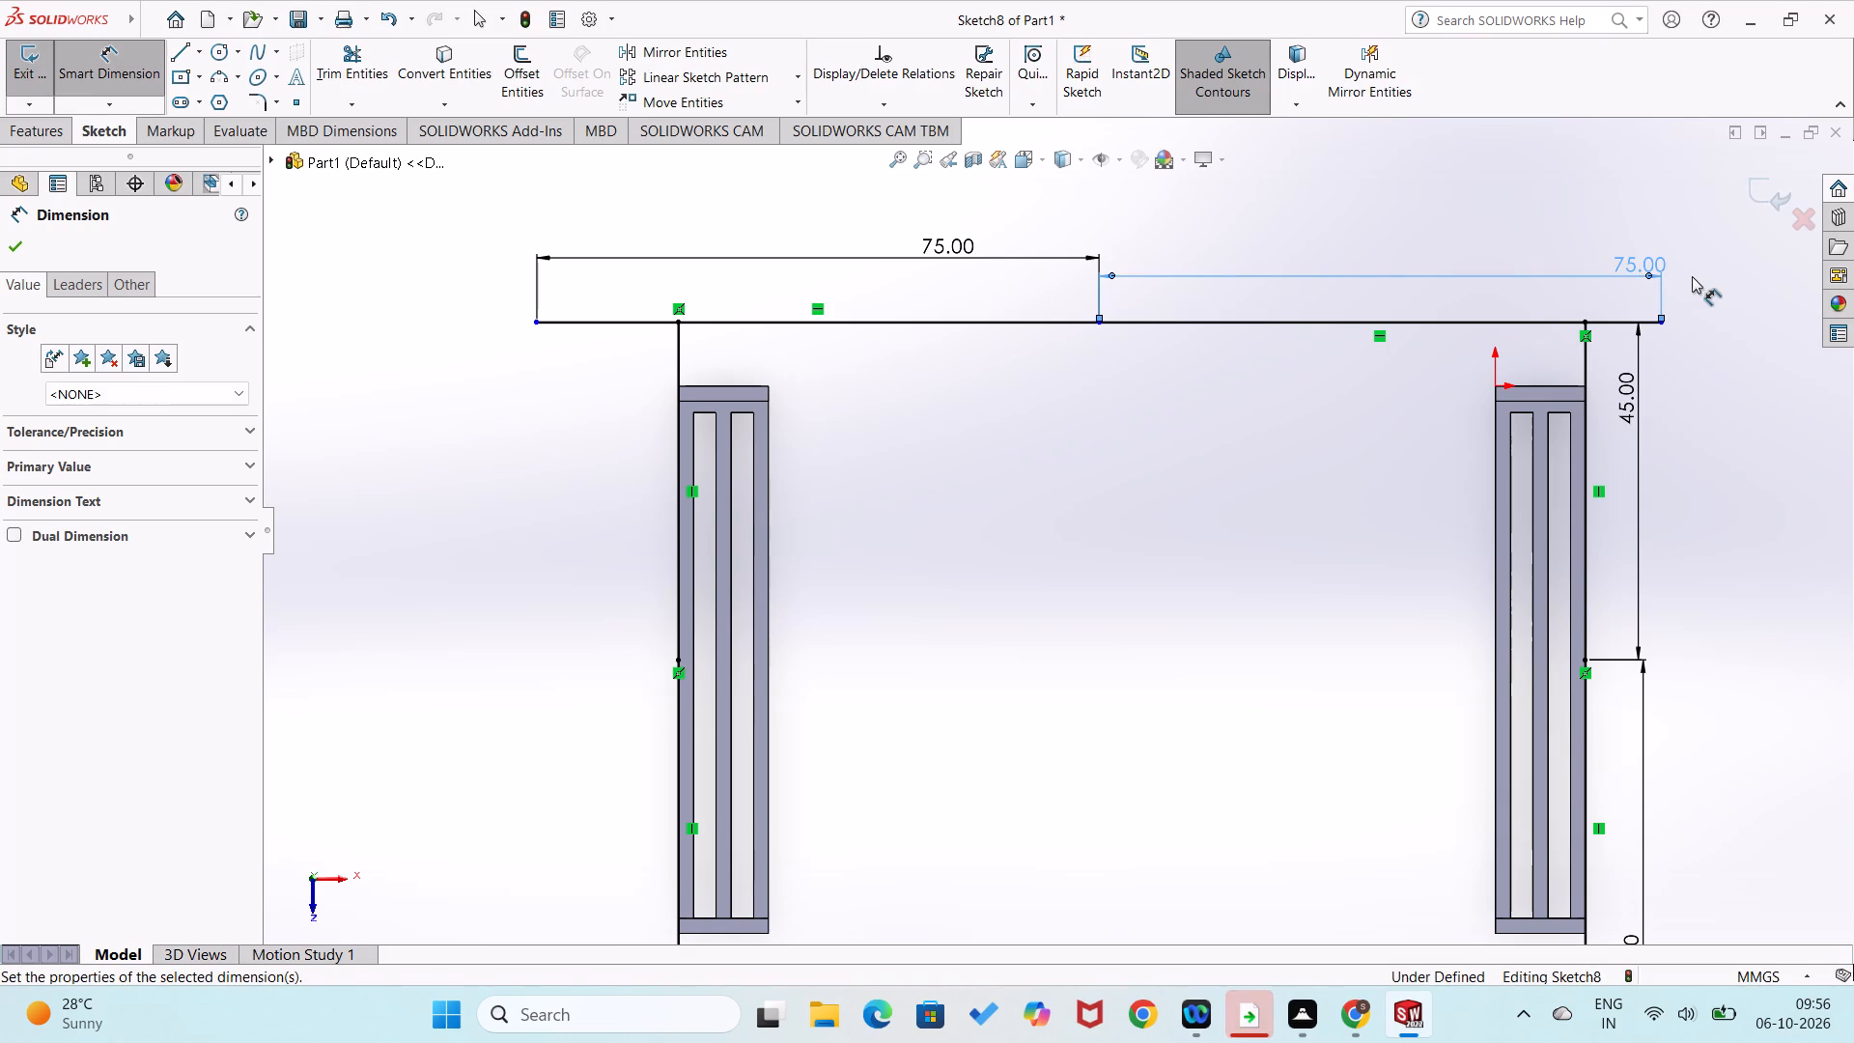
click(1326, 523)
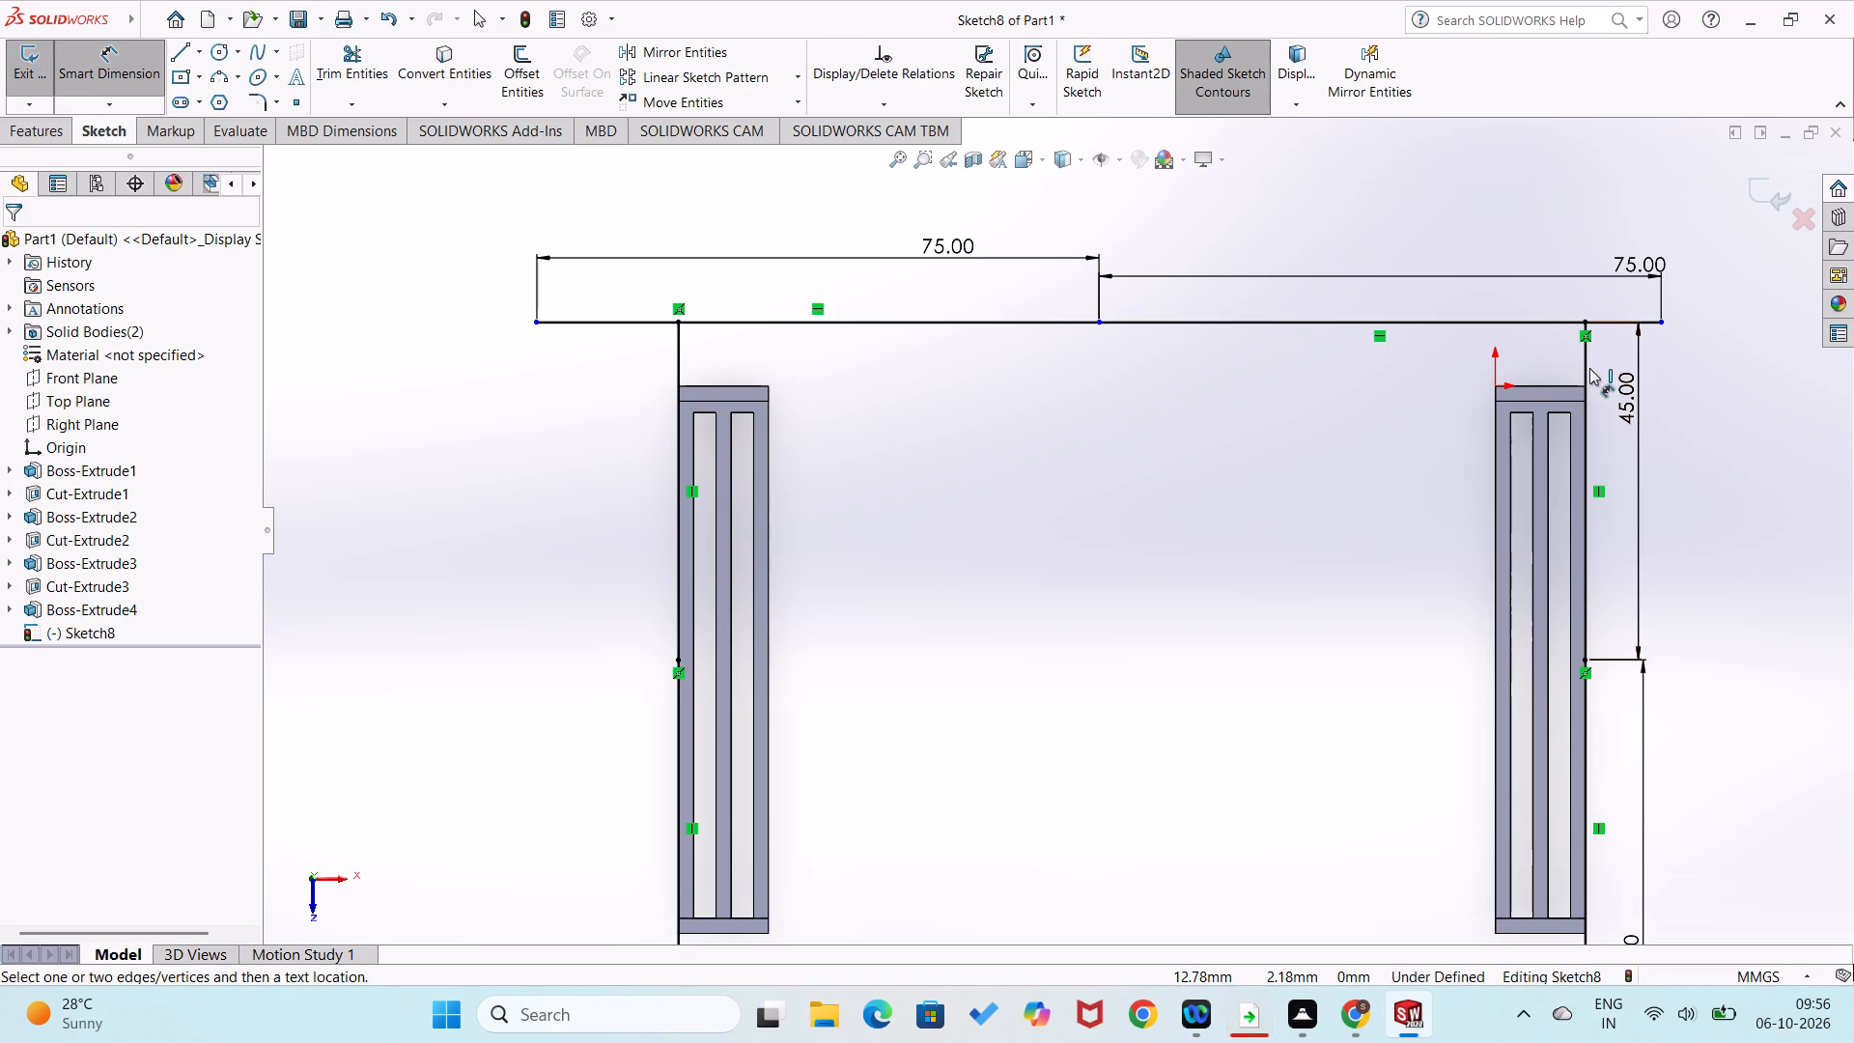
Delete the four vertical sketch lines running along the outer edges of both plates.
click(1588, 368)
key(Delete)
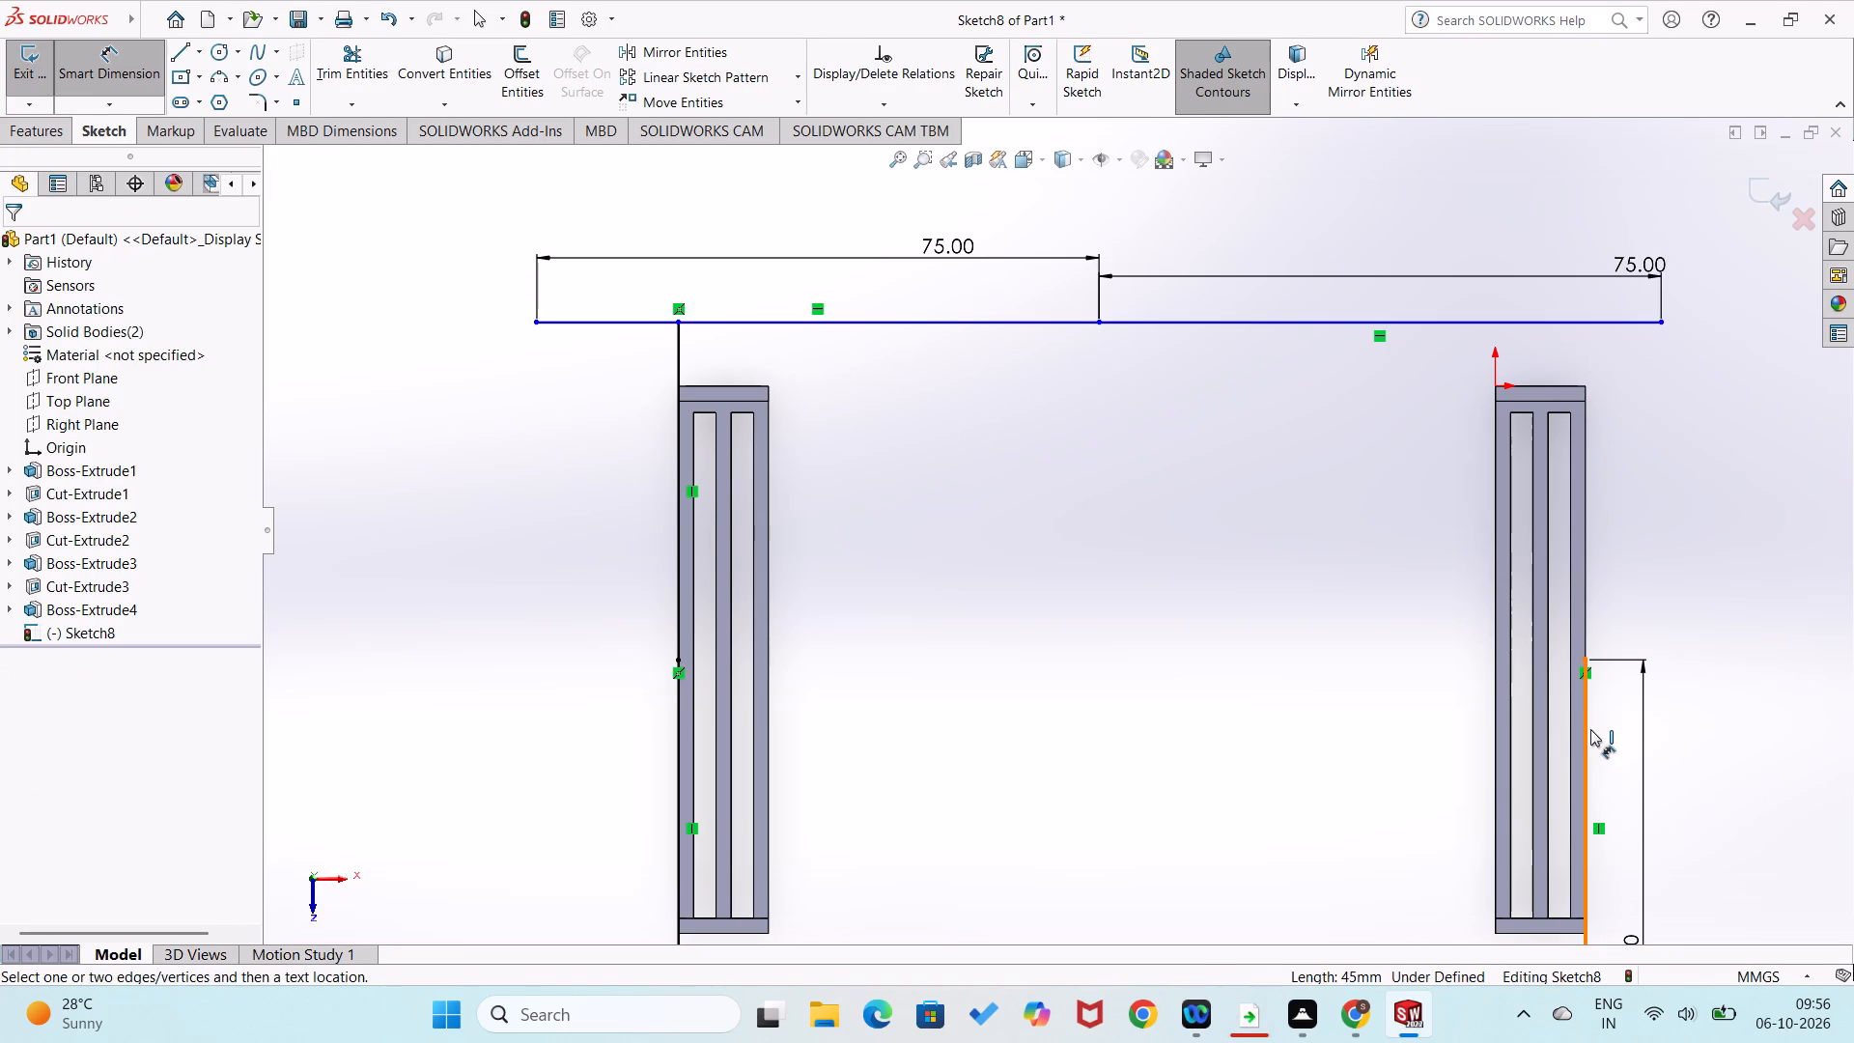
click(1589, 731)
key(Delete)
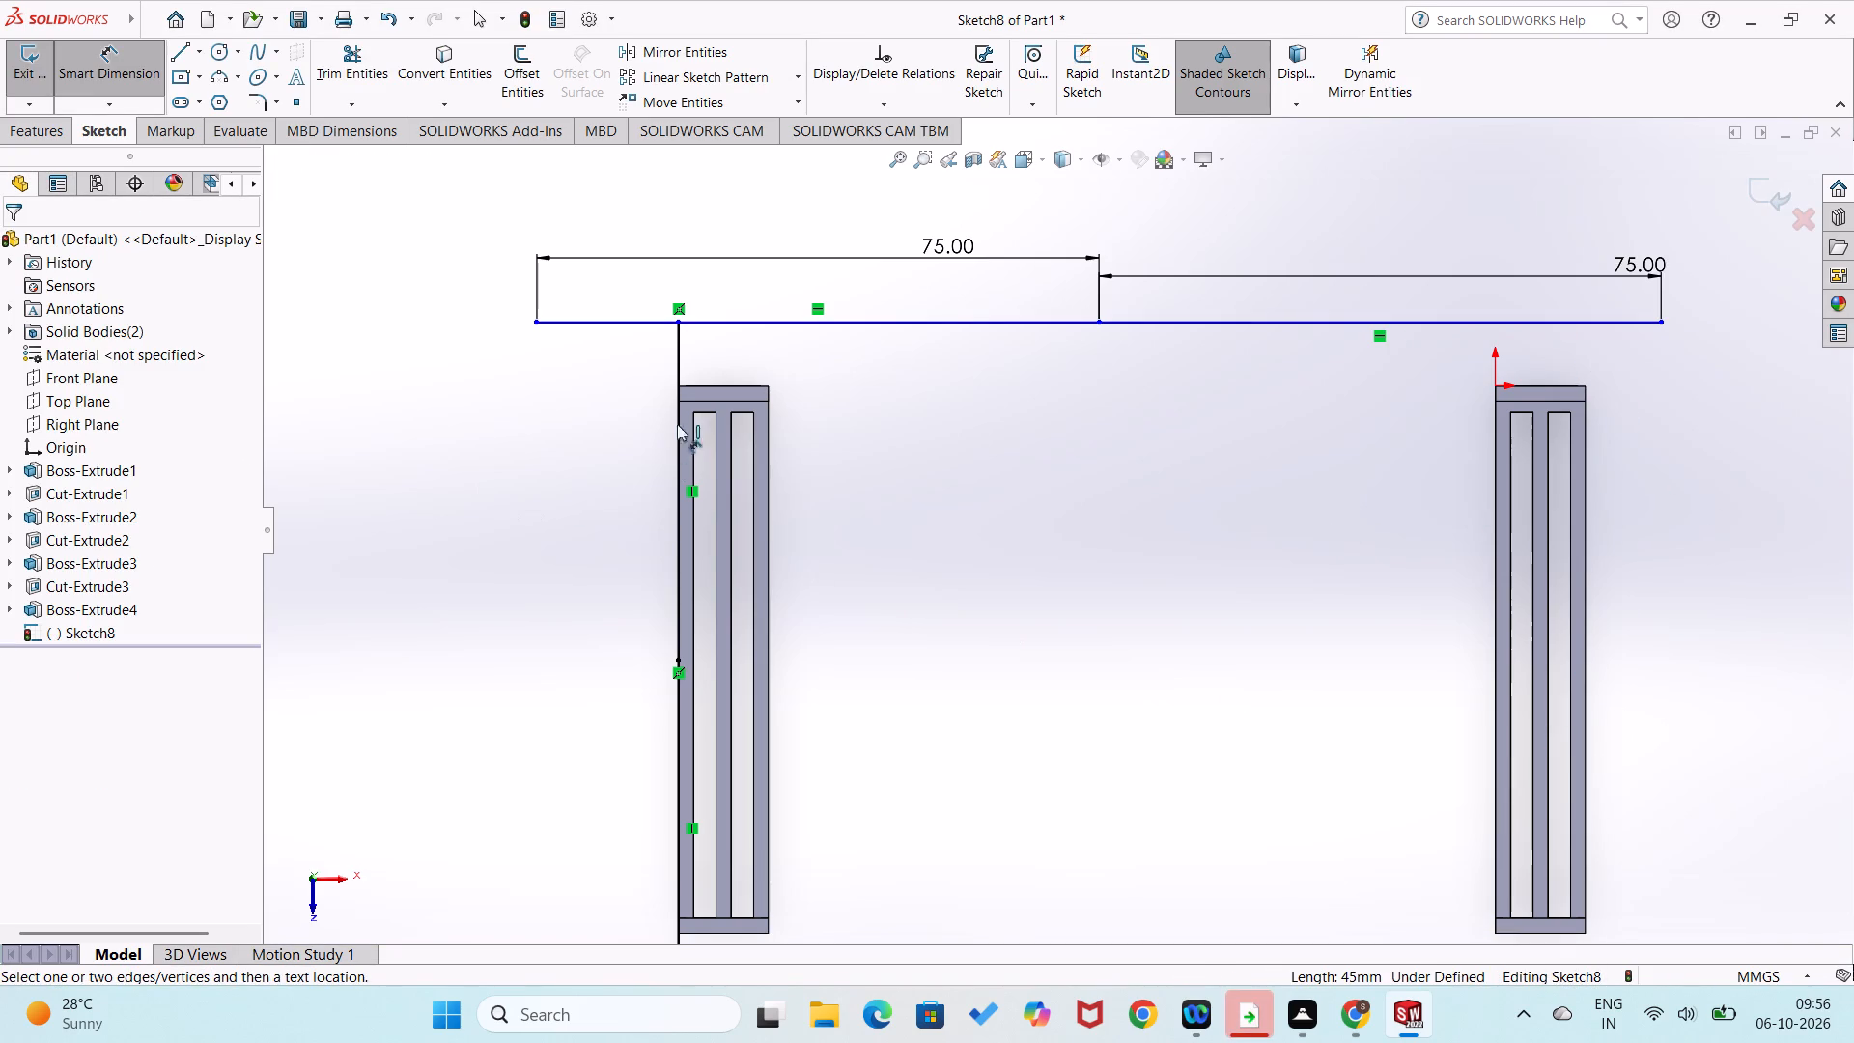
click(681, 369)
key(Delete)
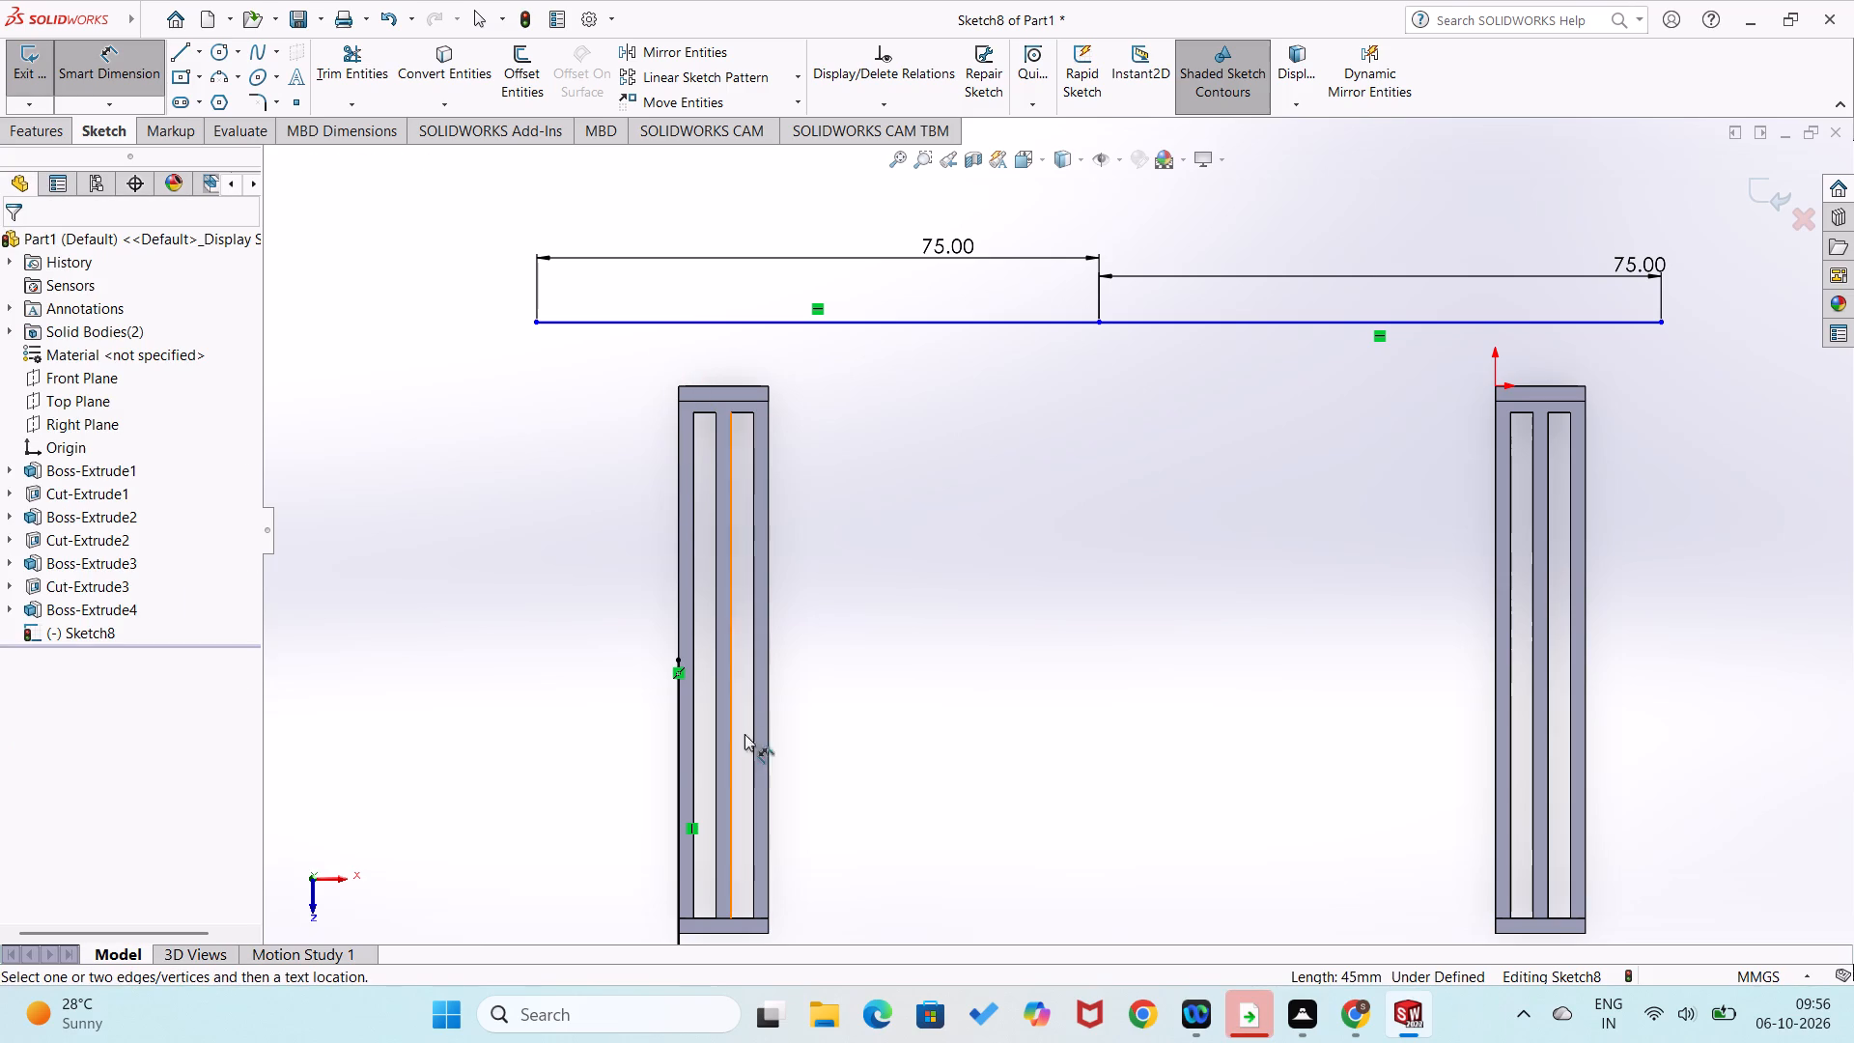
click(682, 749)
key(Delete)
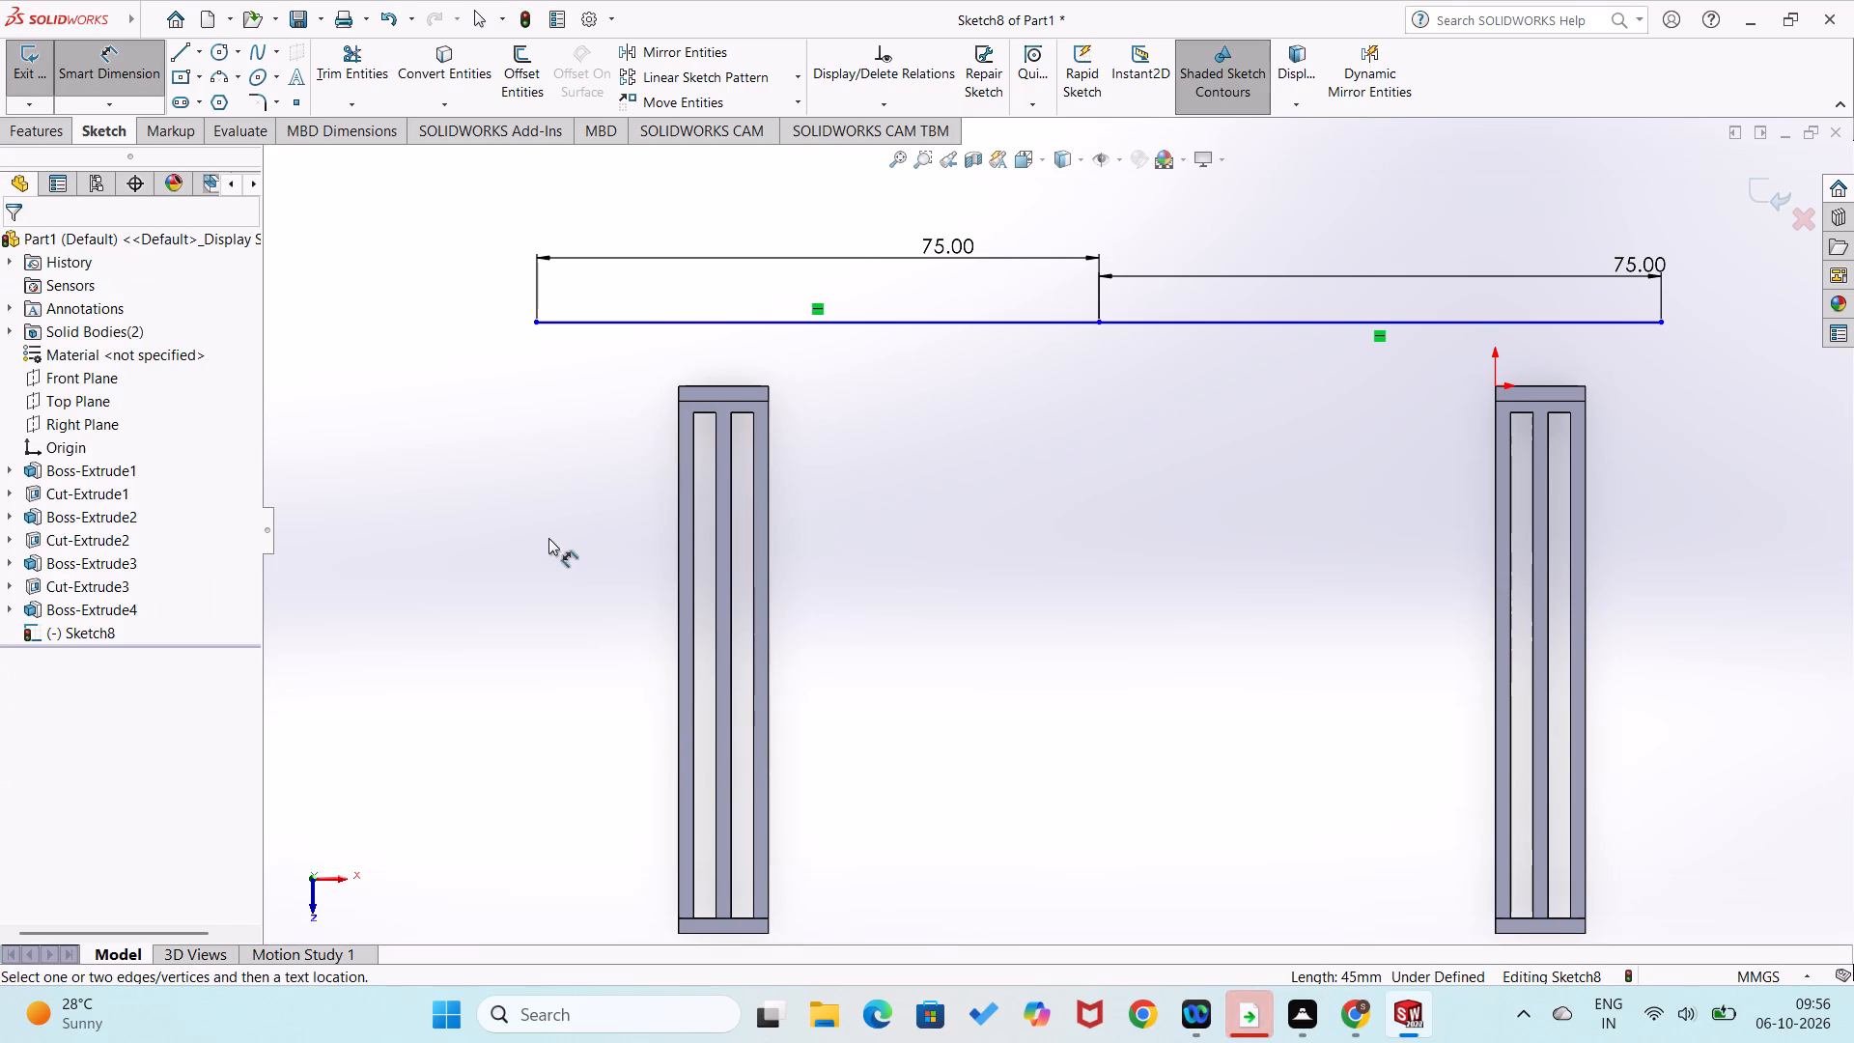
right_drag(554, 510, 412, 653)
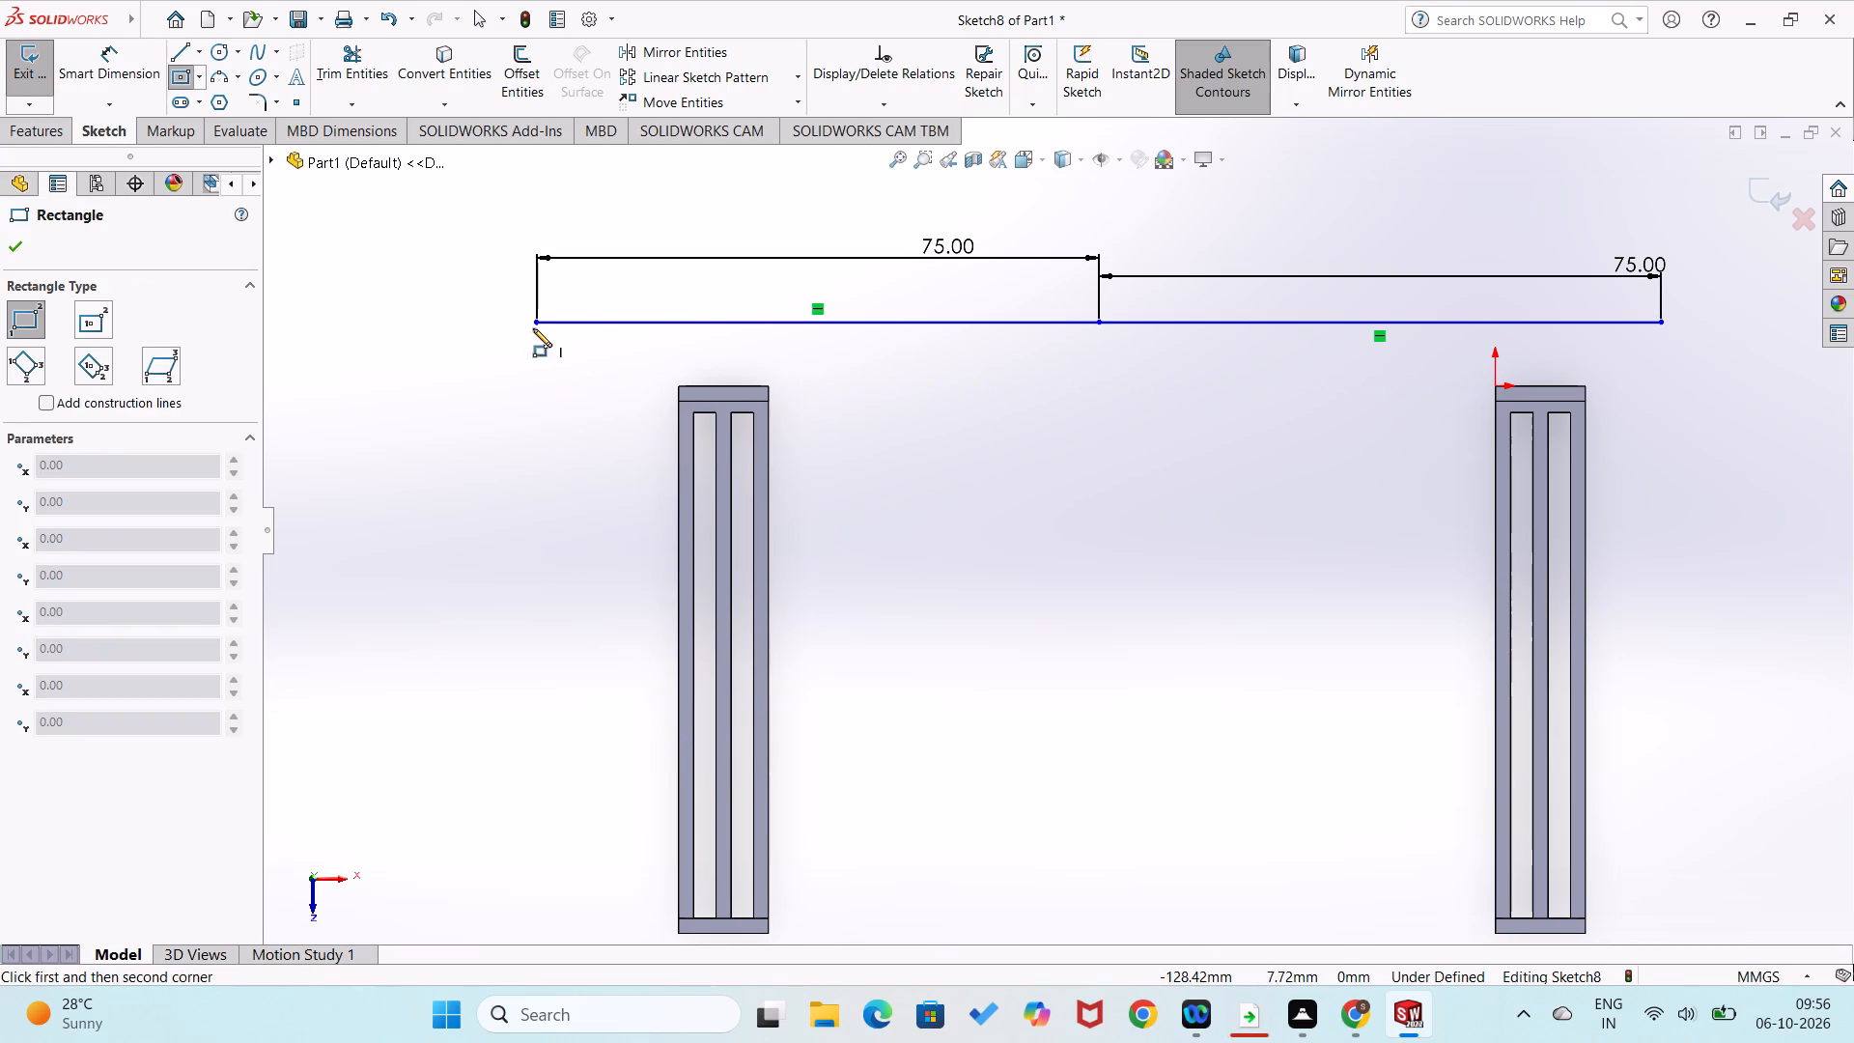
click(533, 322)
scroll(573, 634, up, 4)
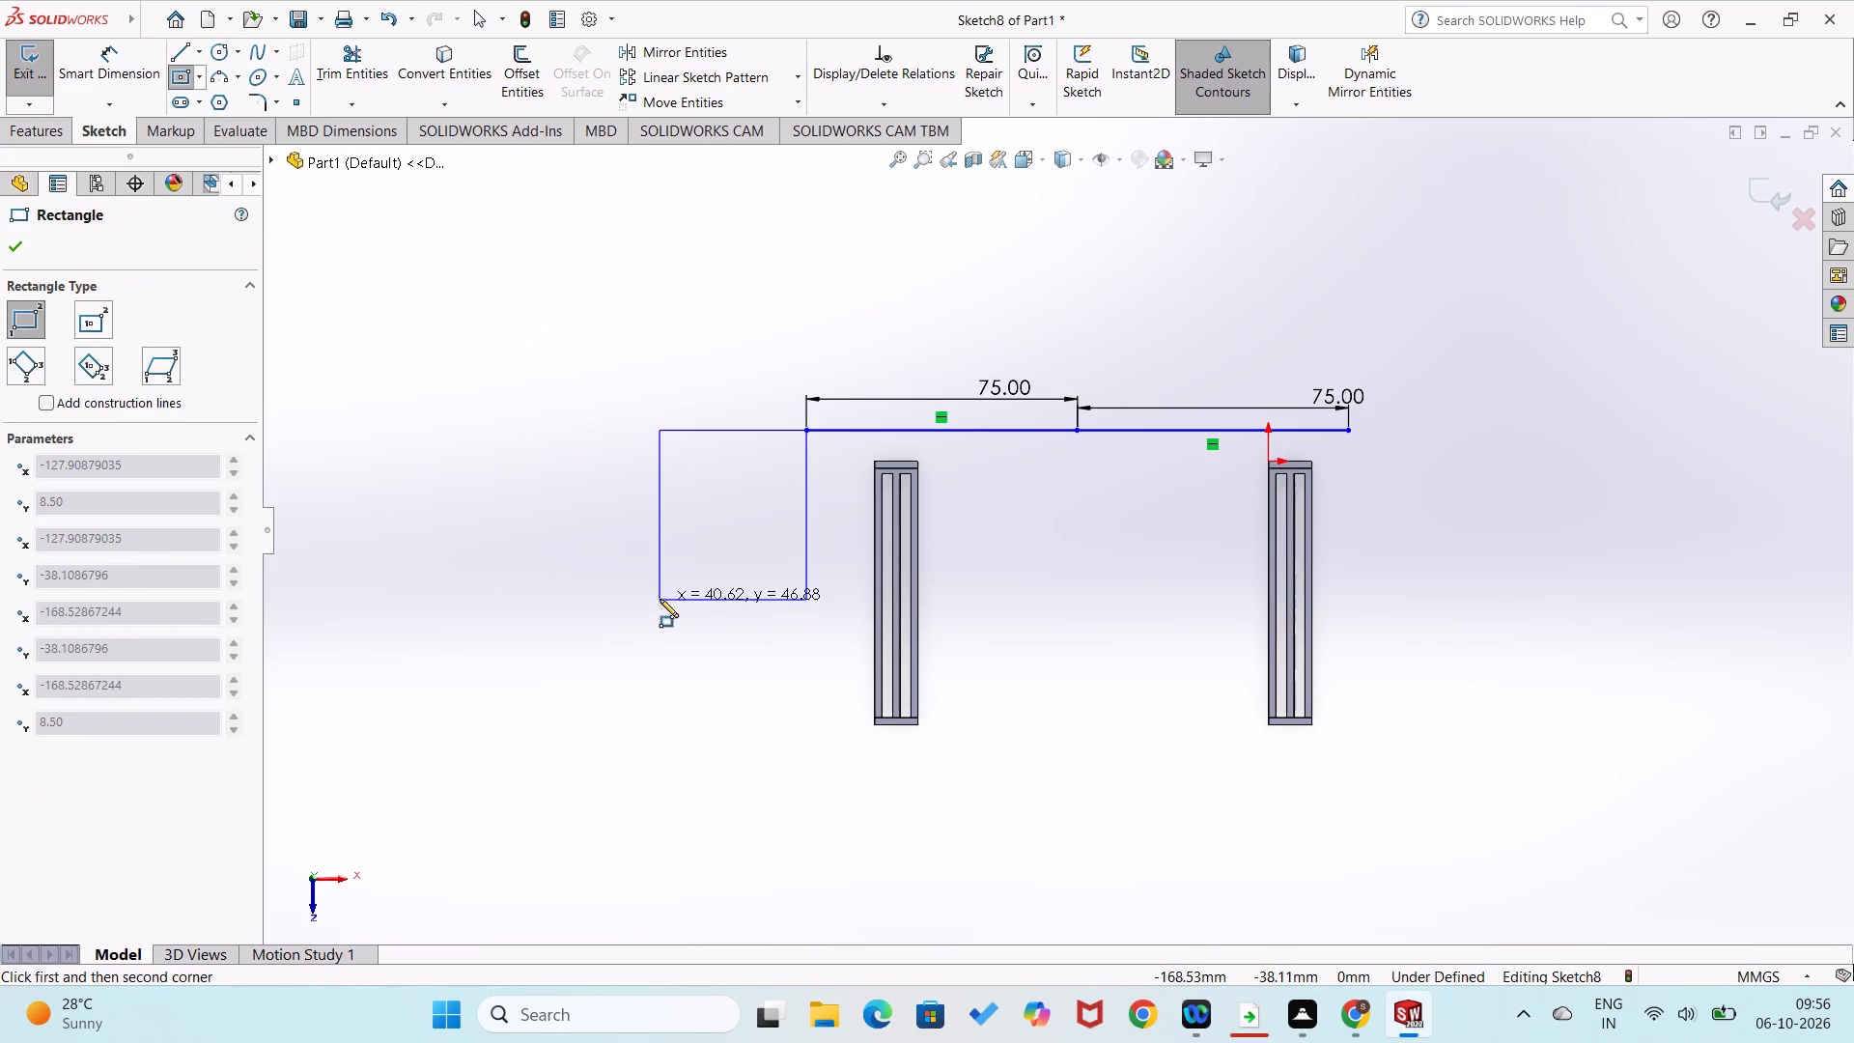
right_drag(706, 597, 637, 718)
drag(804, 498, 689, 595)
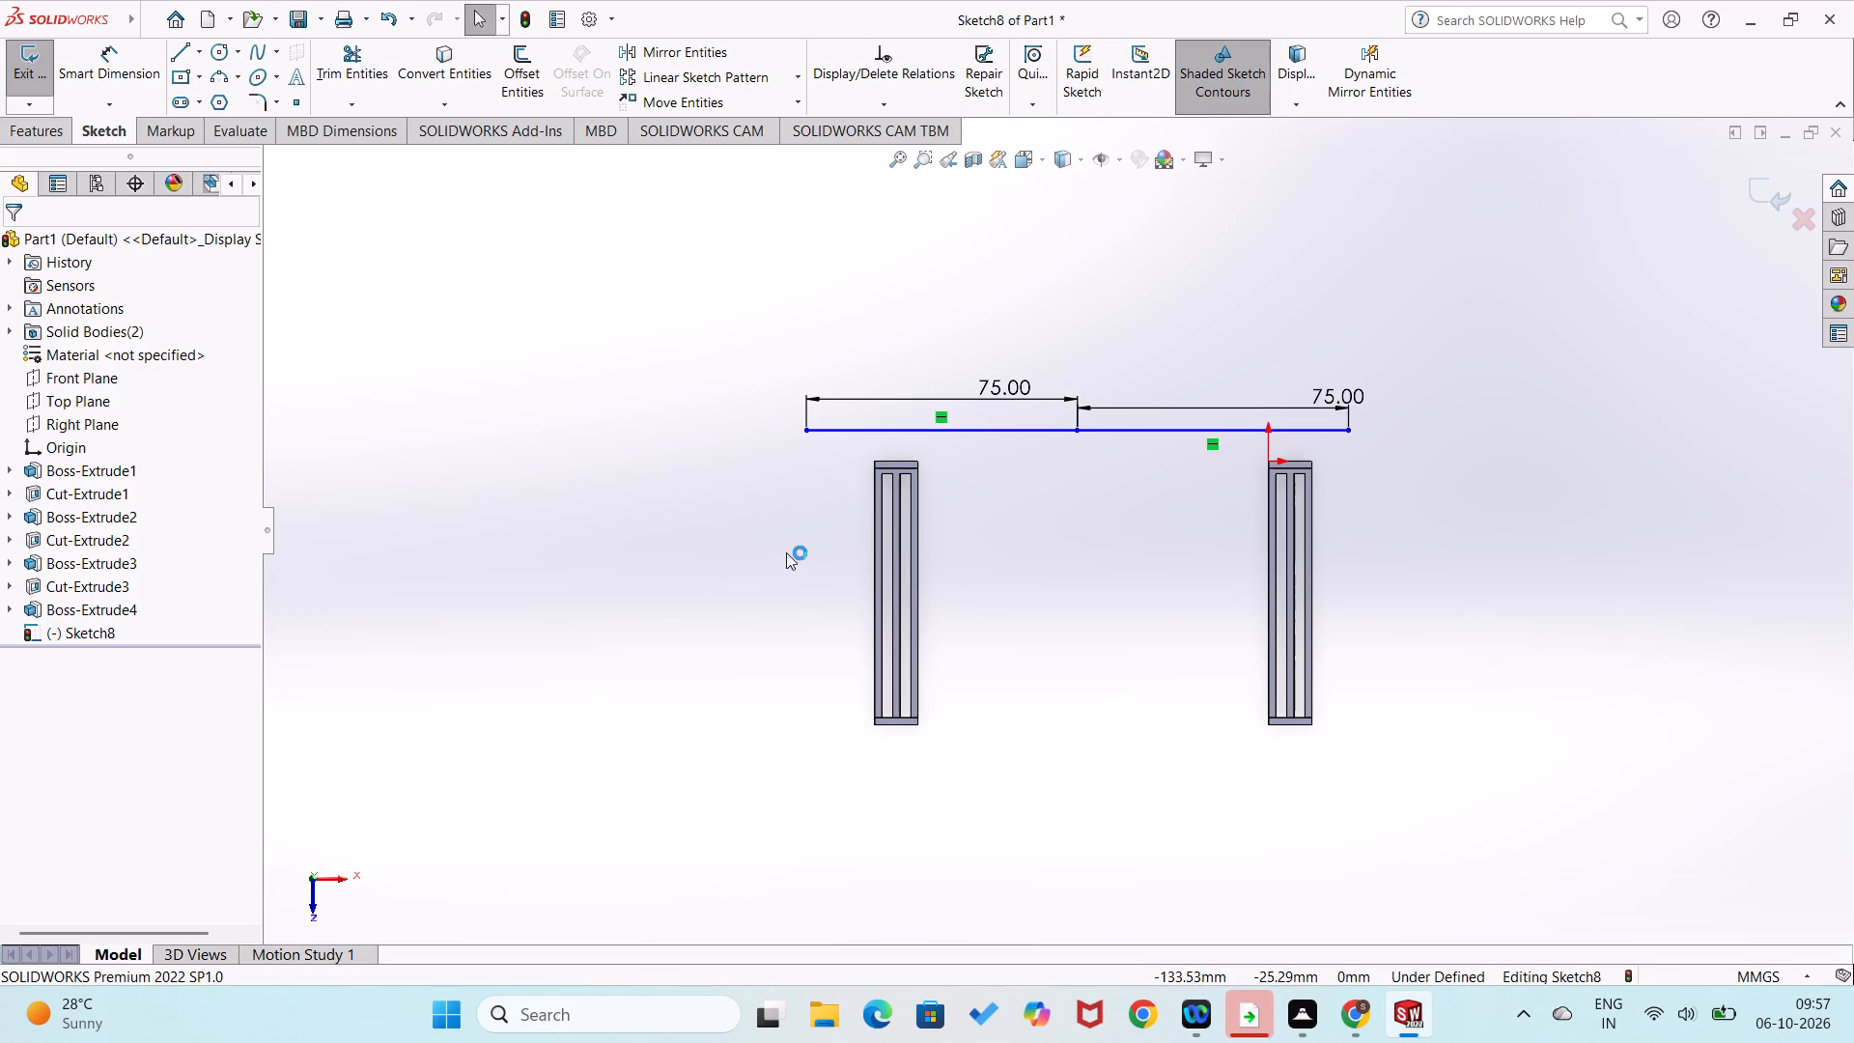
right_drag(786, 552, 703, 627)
Sketch a vertical line past the far plate from the outer end of its 75 mm line, and dimension it 90 mm.
right_drag(824, 491, 601, 578)
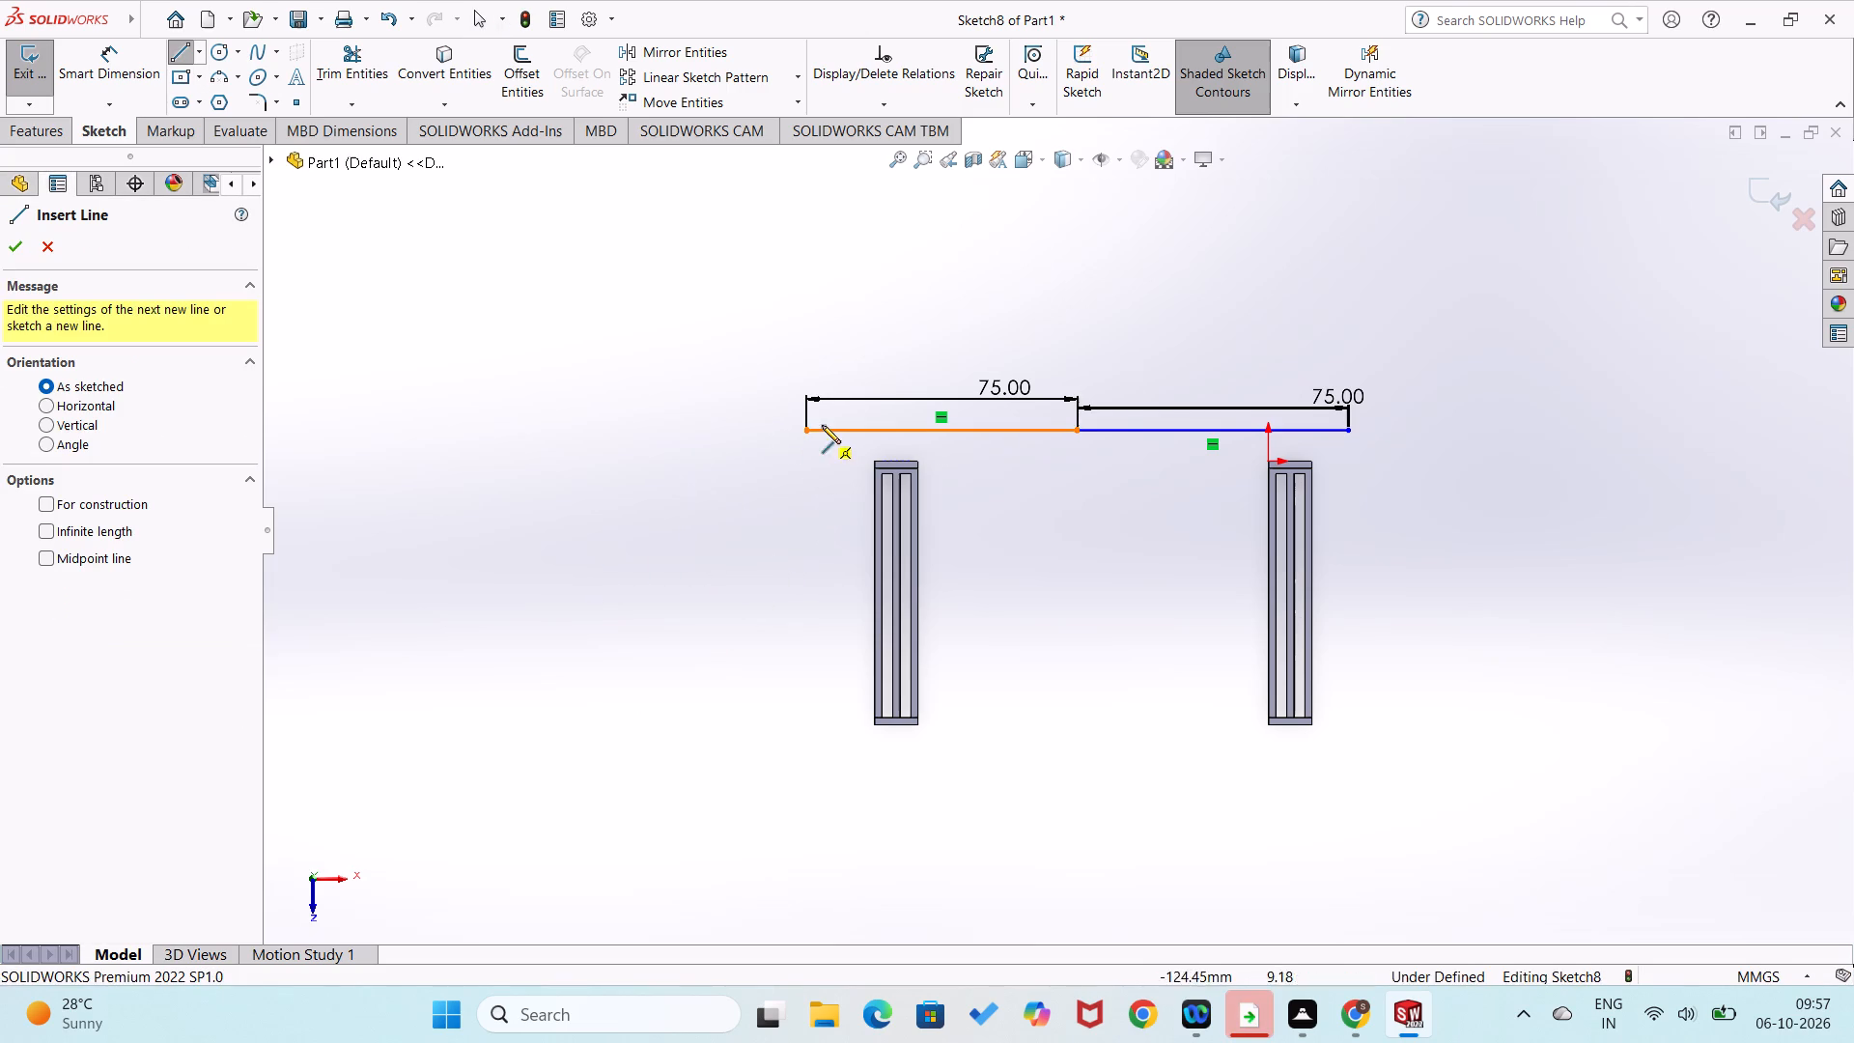
click(805, 434)
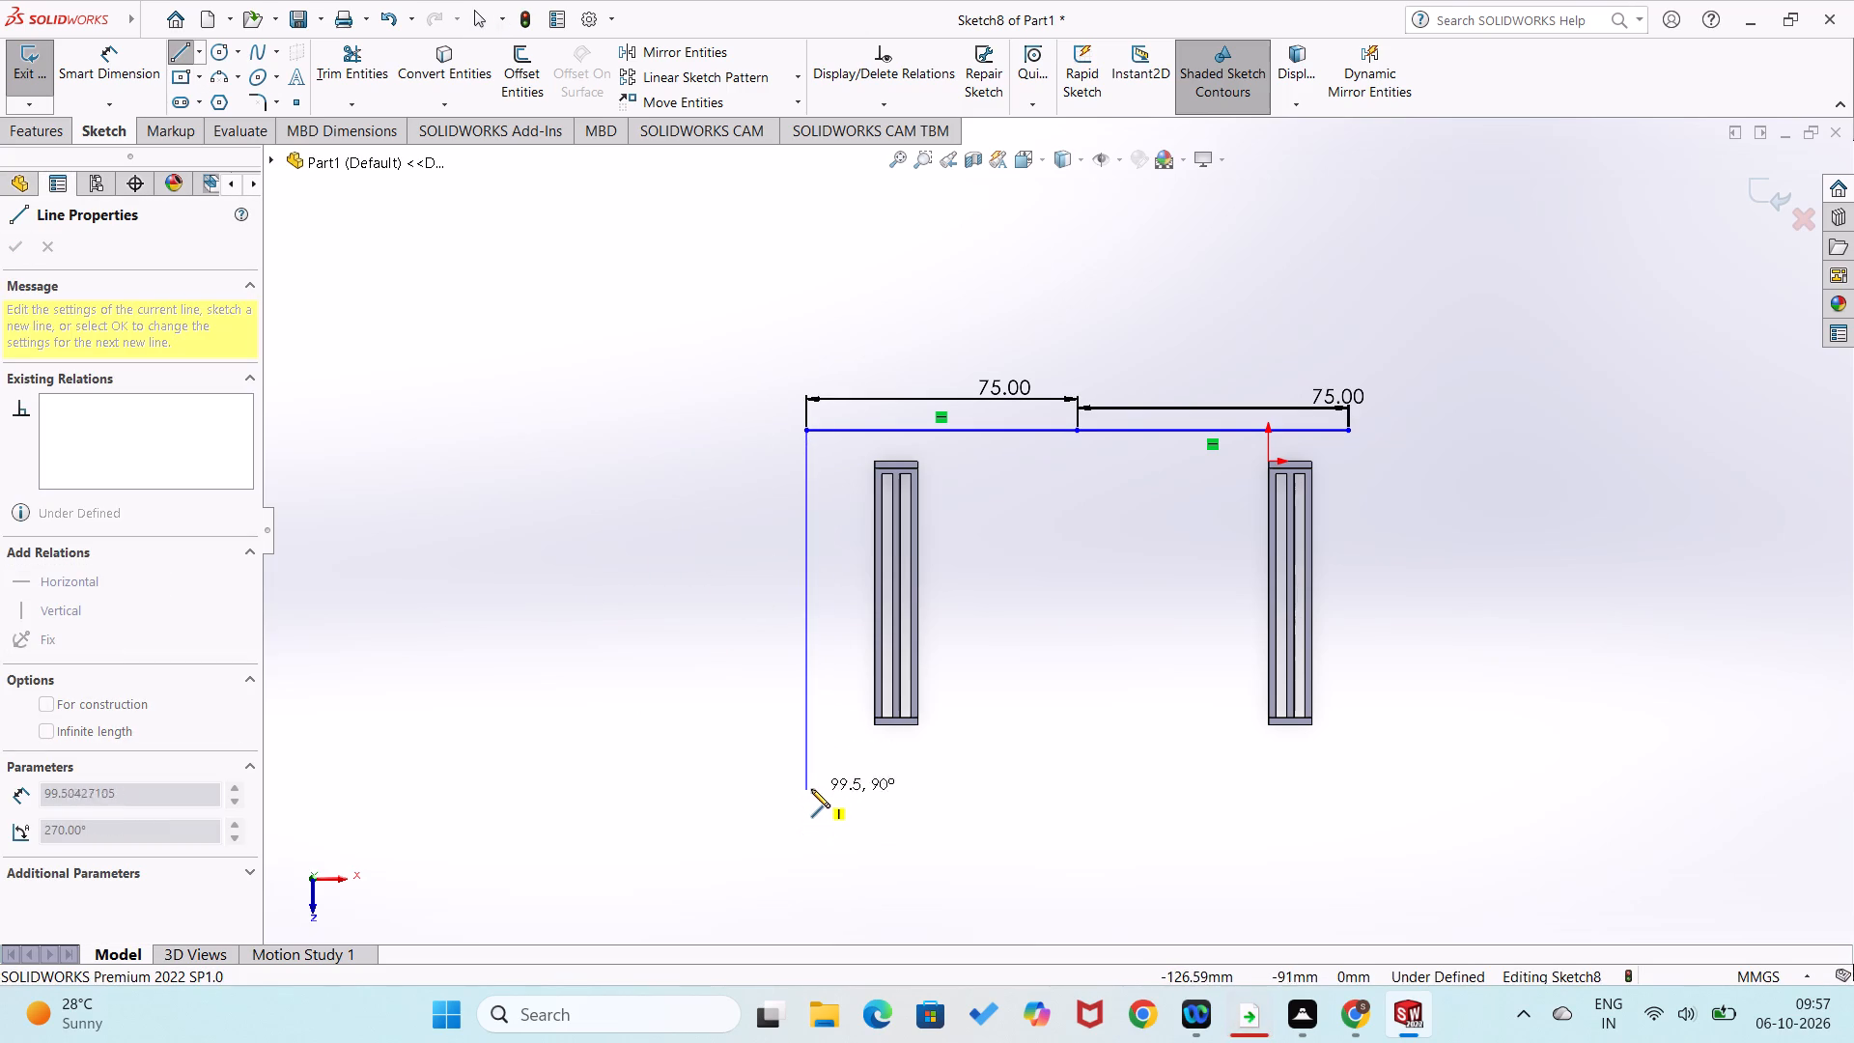
click(810, 764)
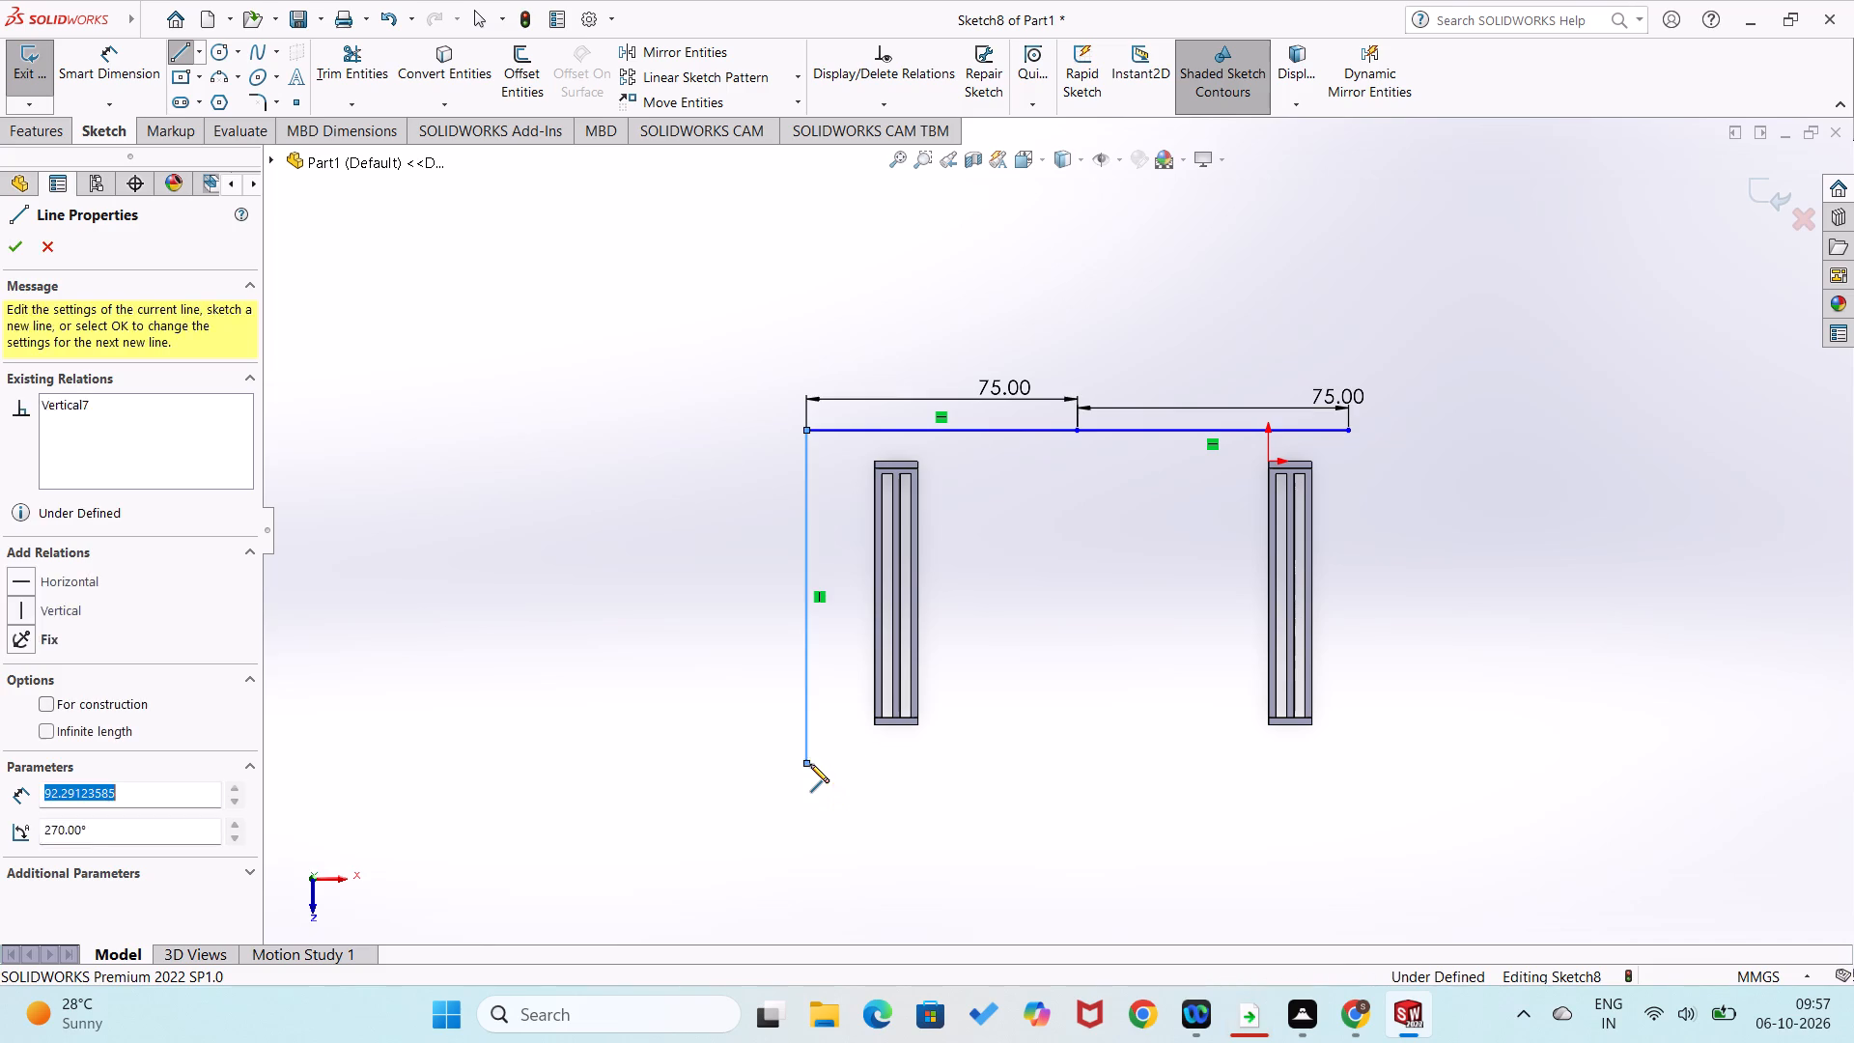
right_drag(736, 798, 586, 435)
right_click(808, 671)
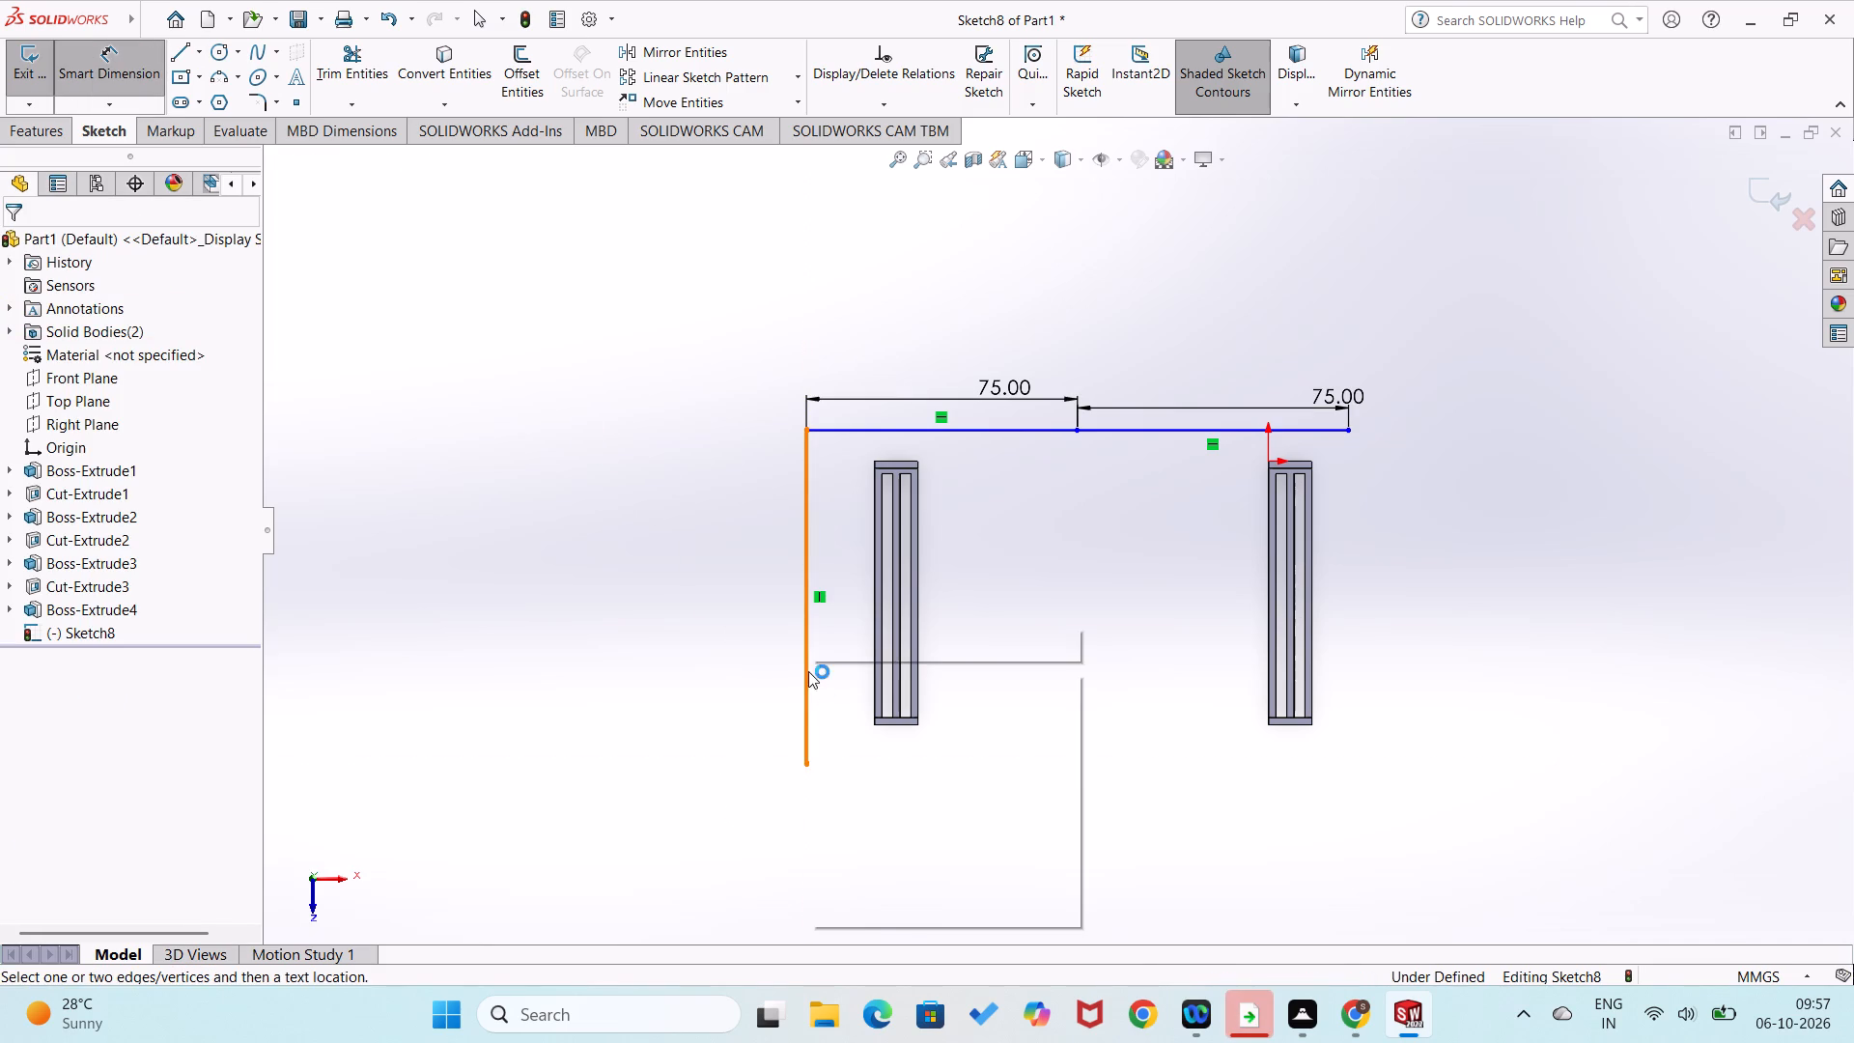
right_drag(755, 682, 697, 426)
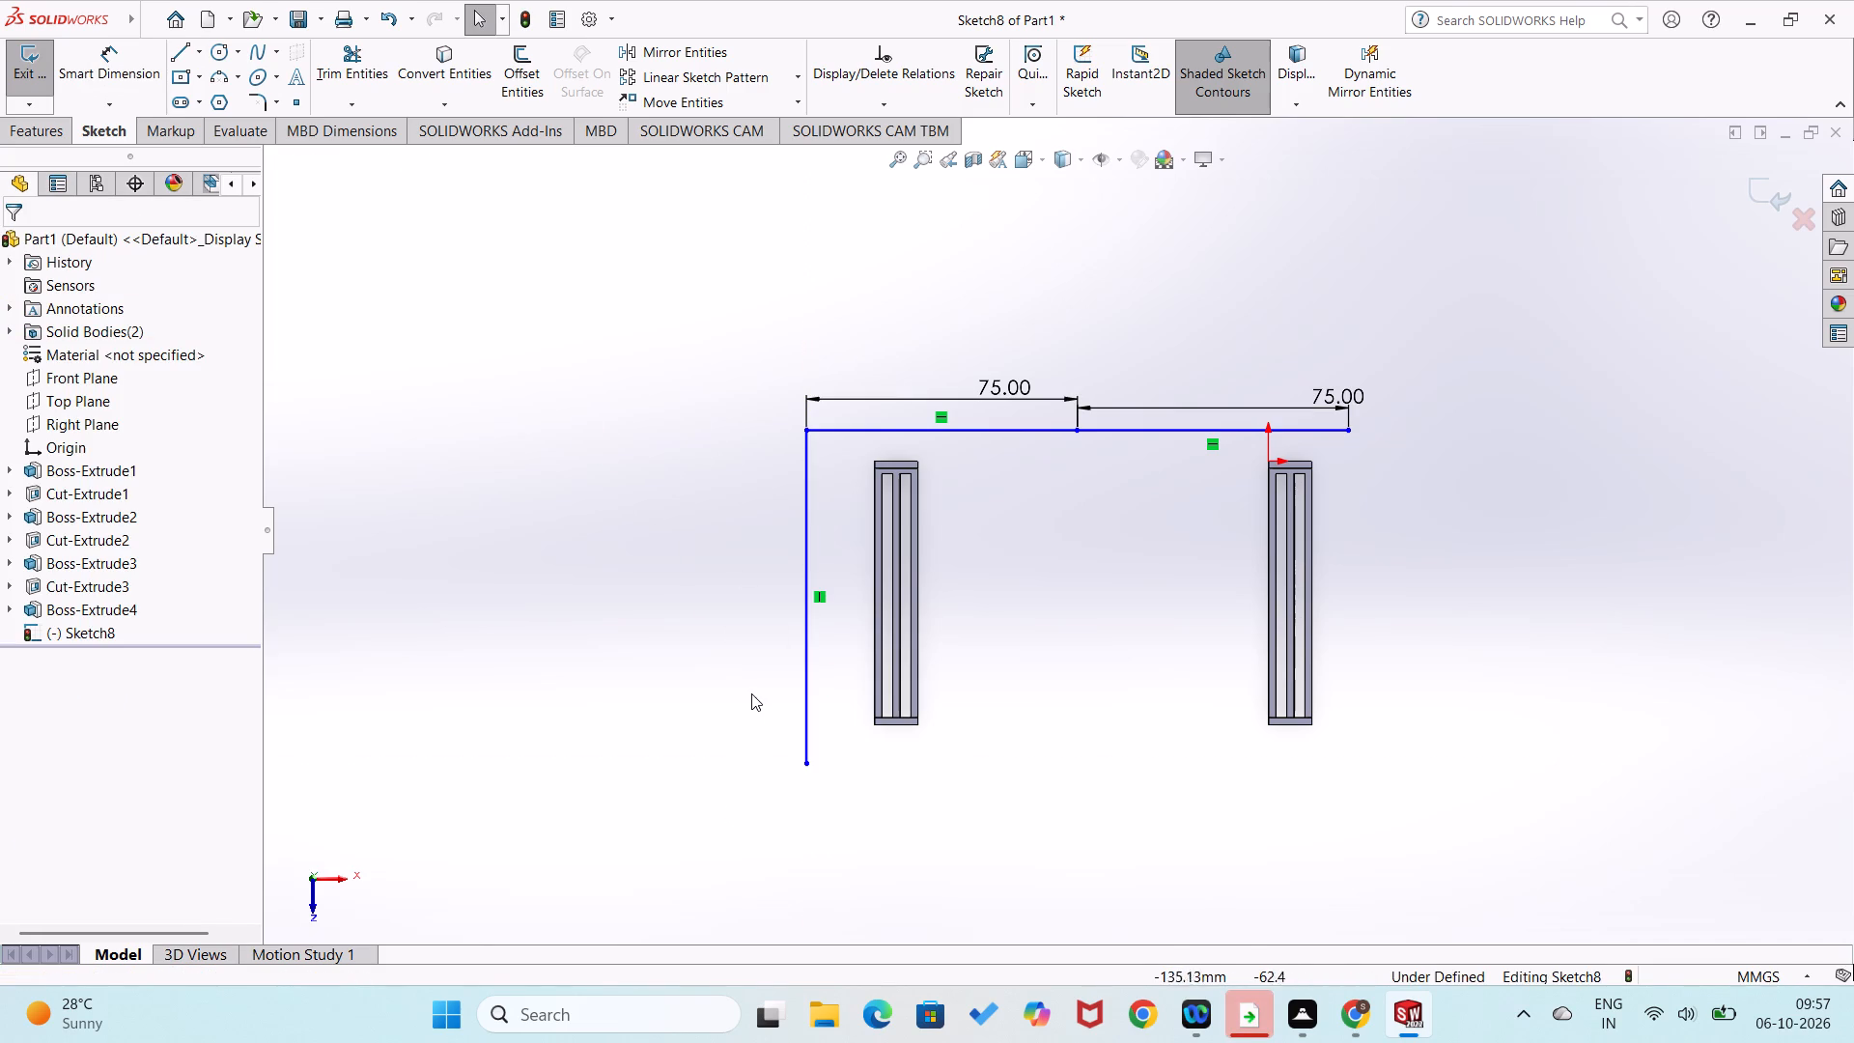
right_drag(744, 695, 746, 422)
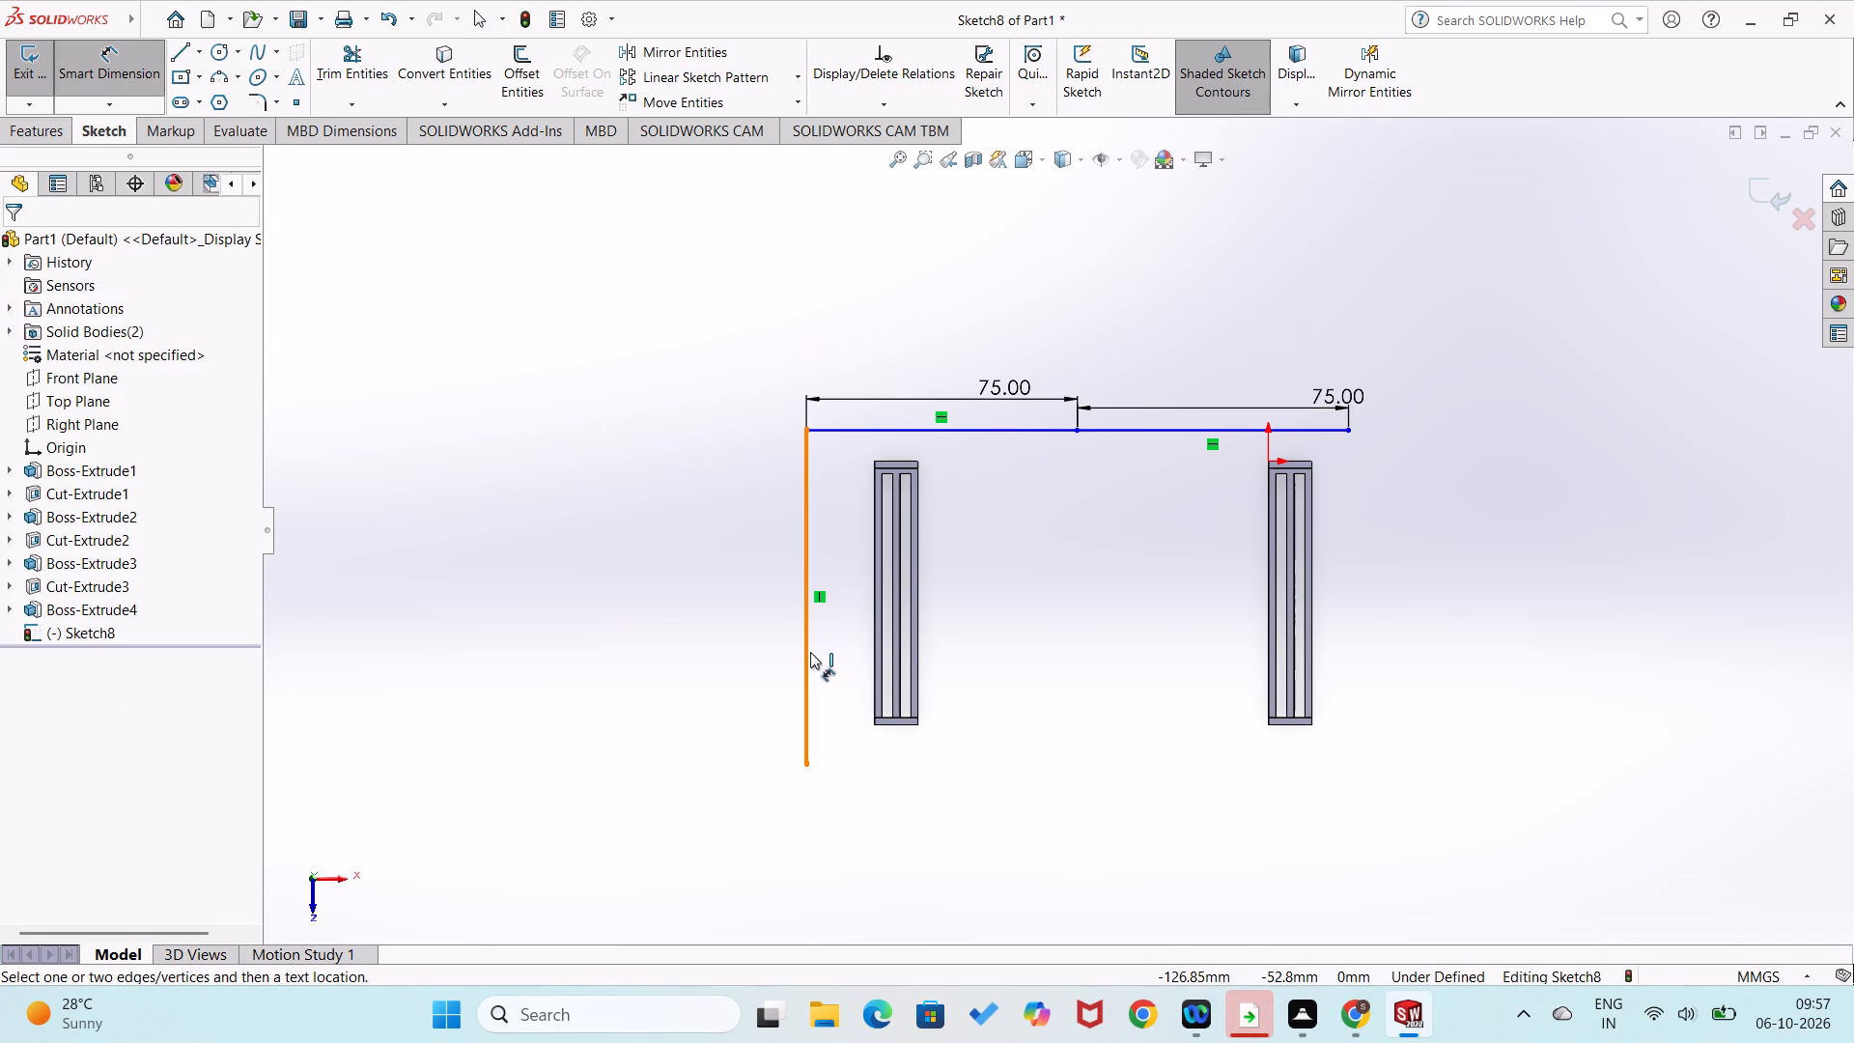
click(810, 652)
click(773, 654)
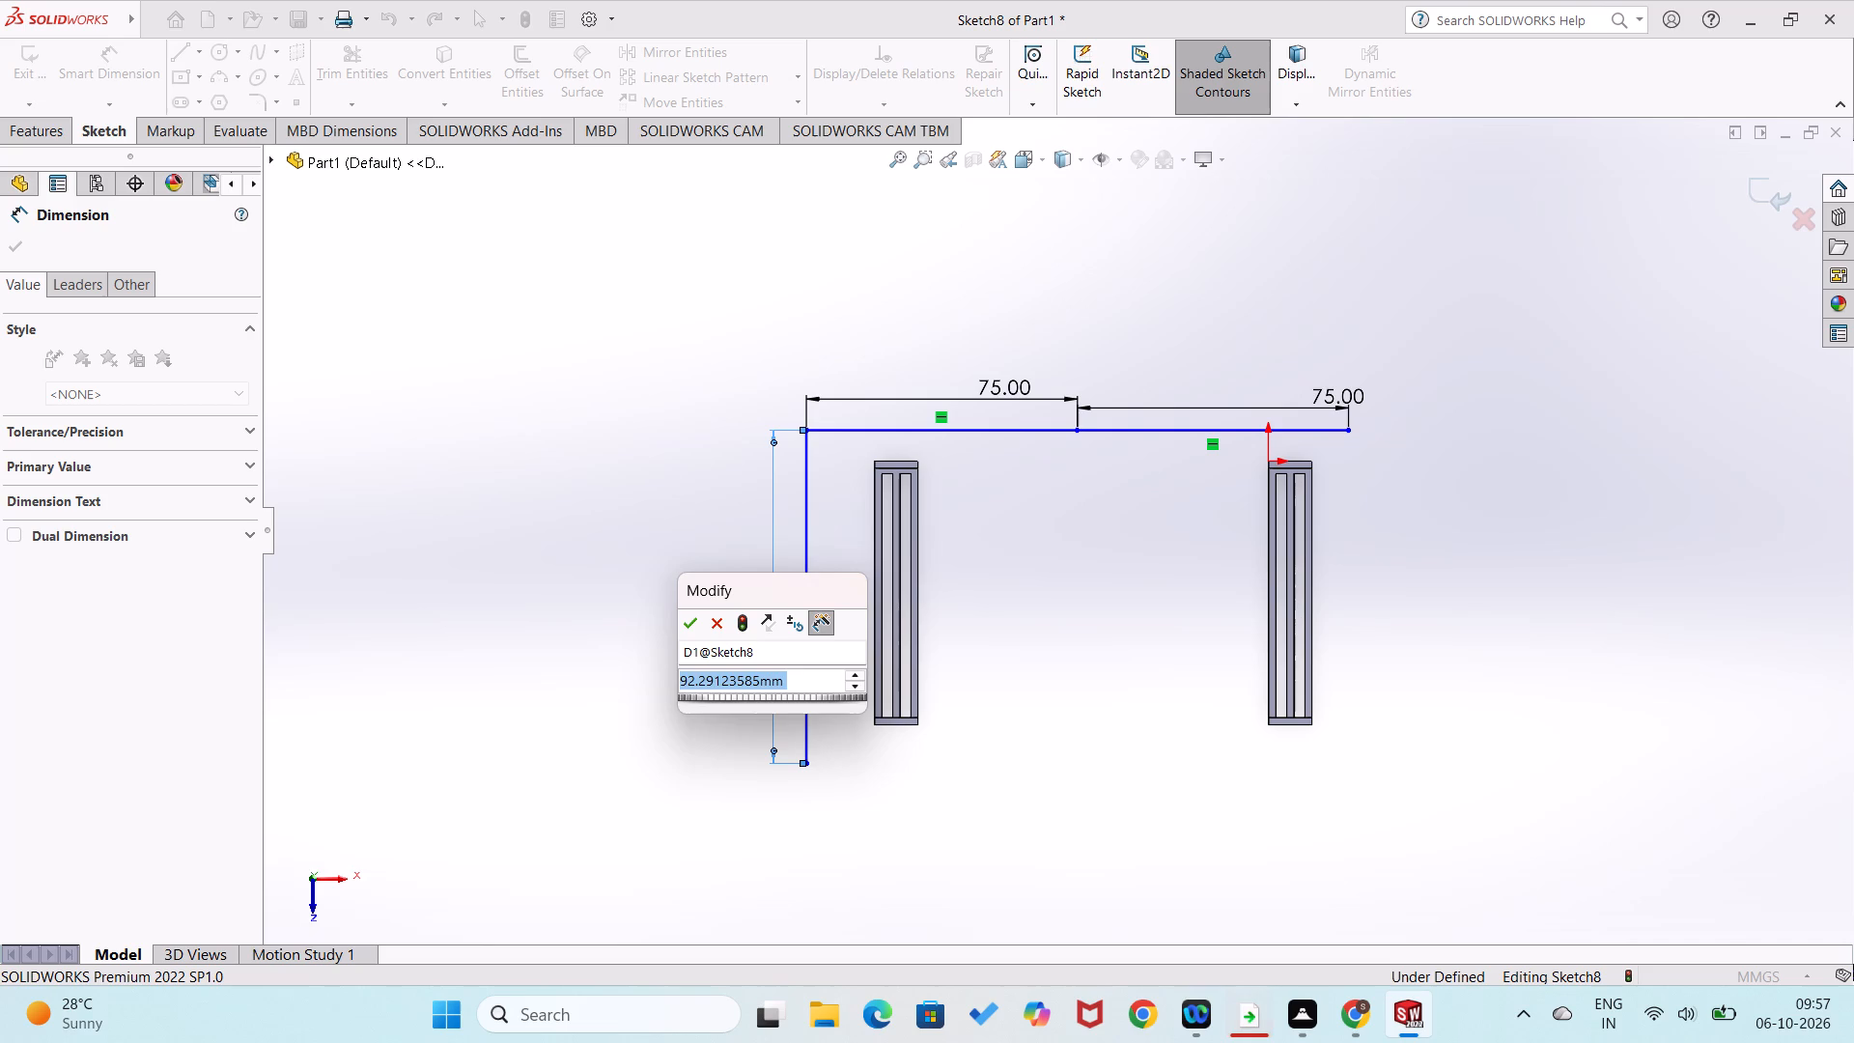
text(90)
key(Return)
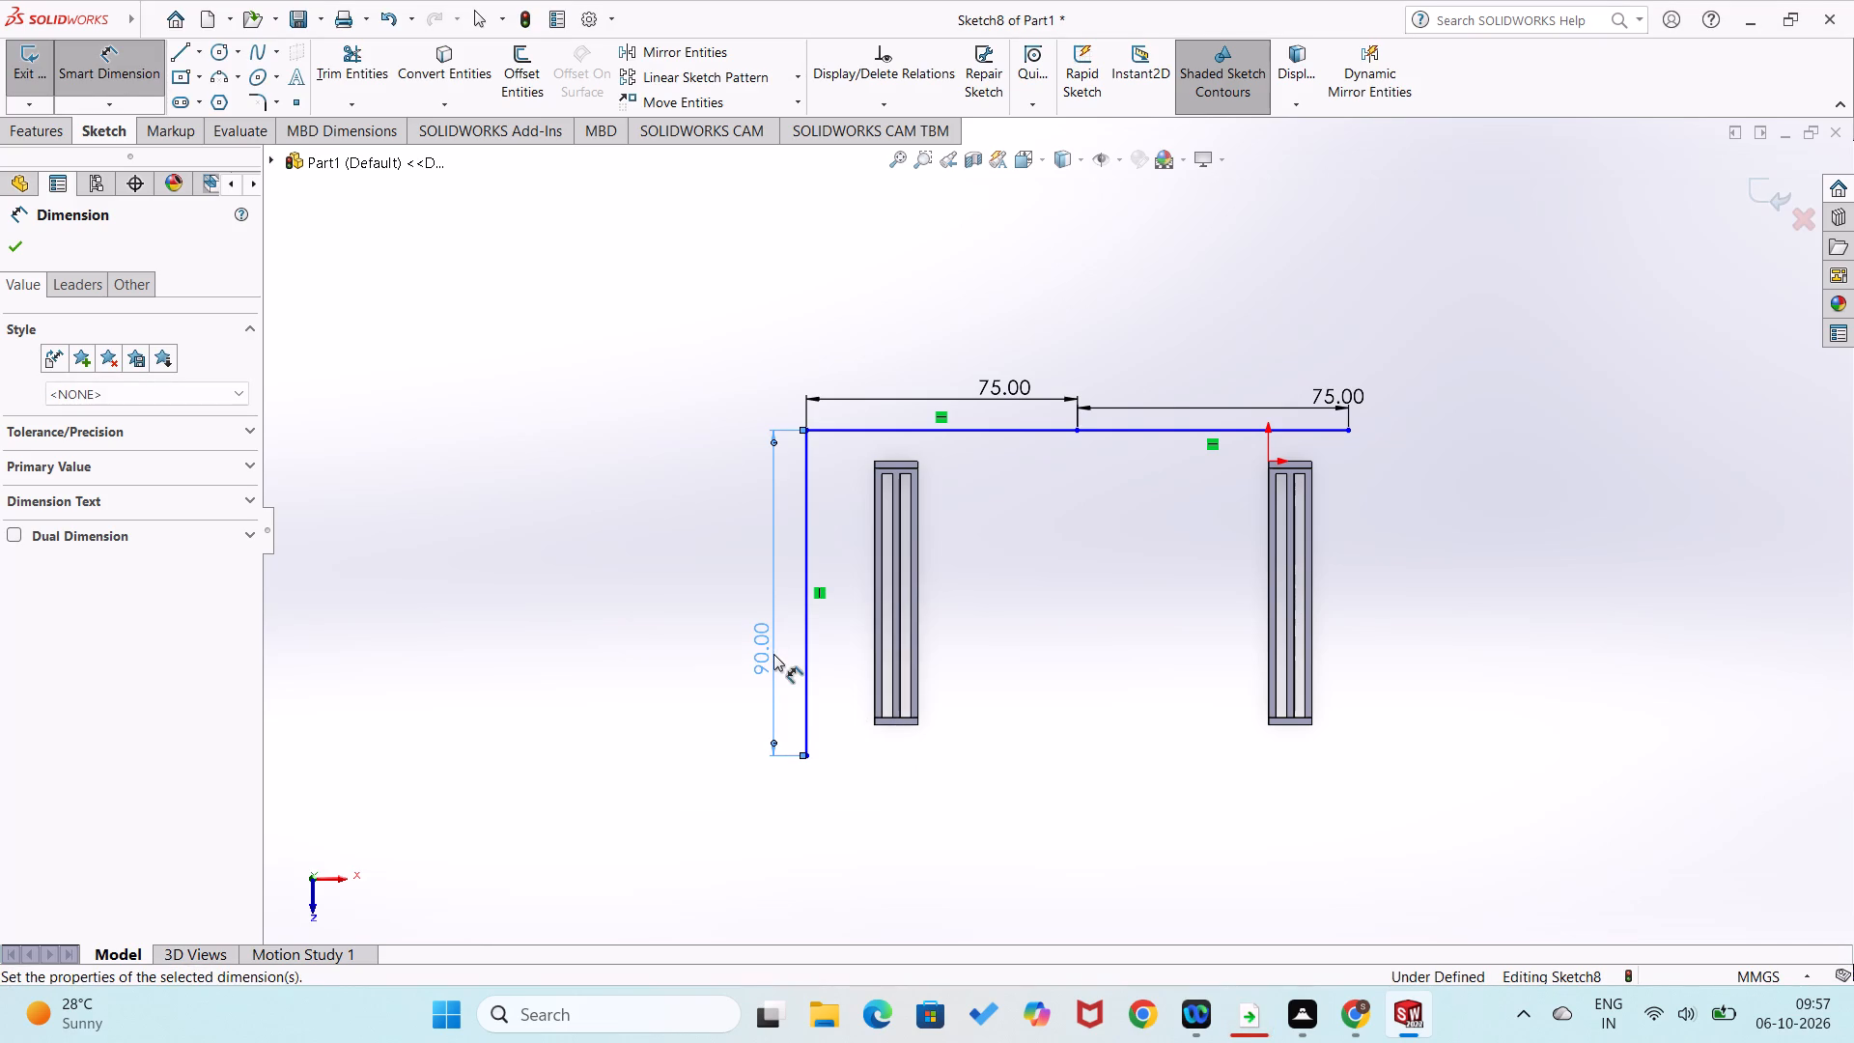
click(603, 599)
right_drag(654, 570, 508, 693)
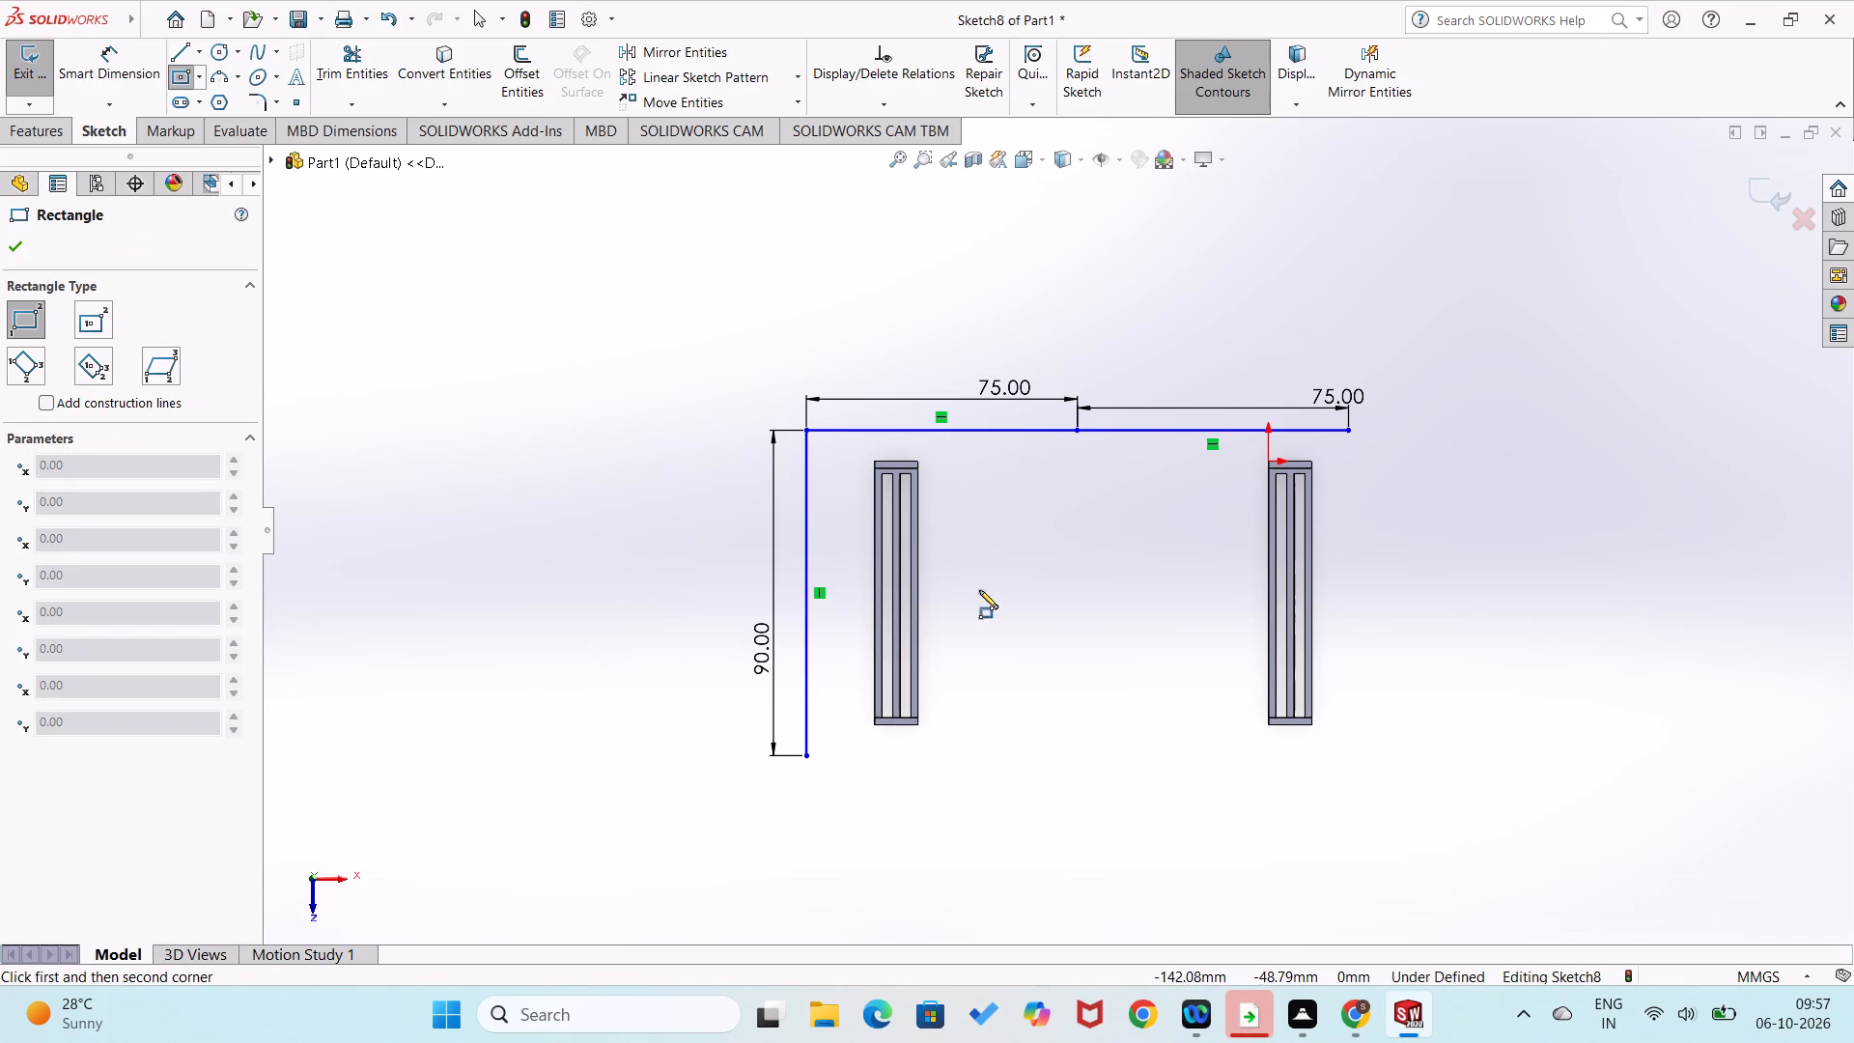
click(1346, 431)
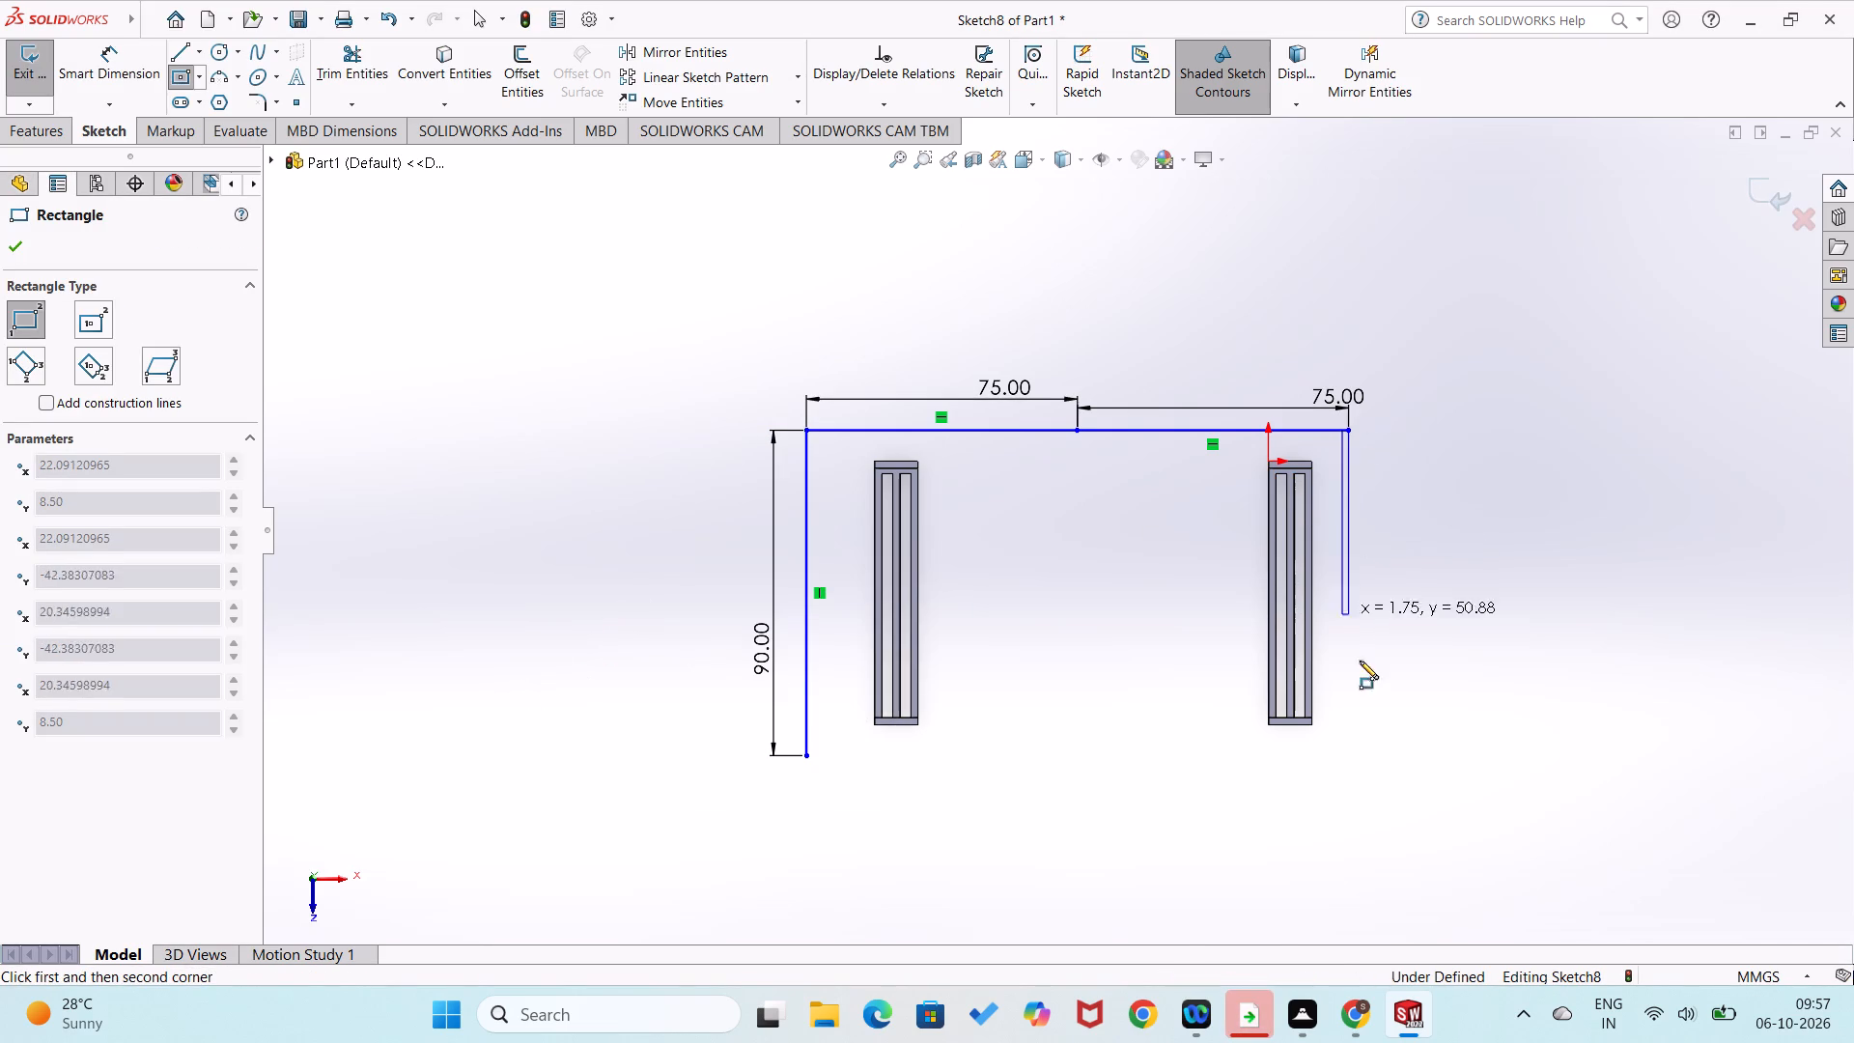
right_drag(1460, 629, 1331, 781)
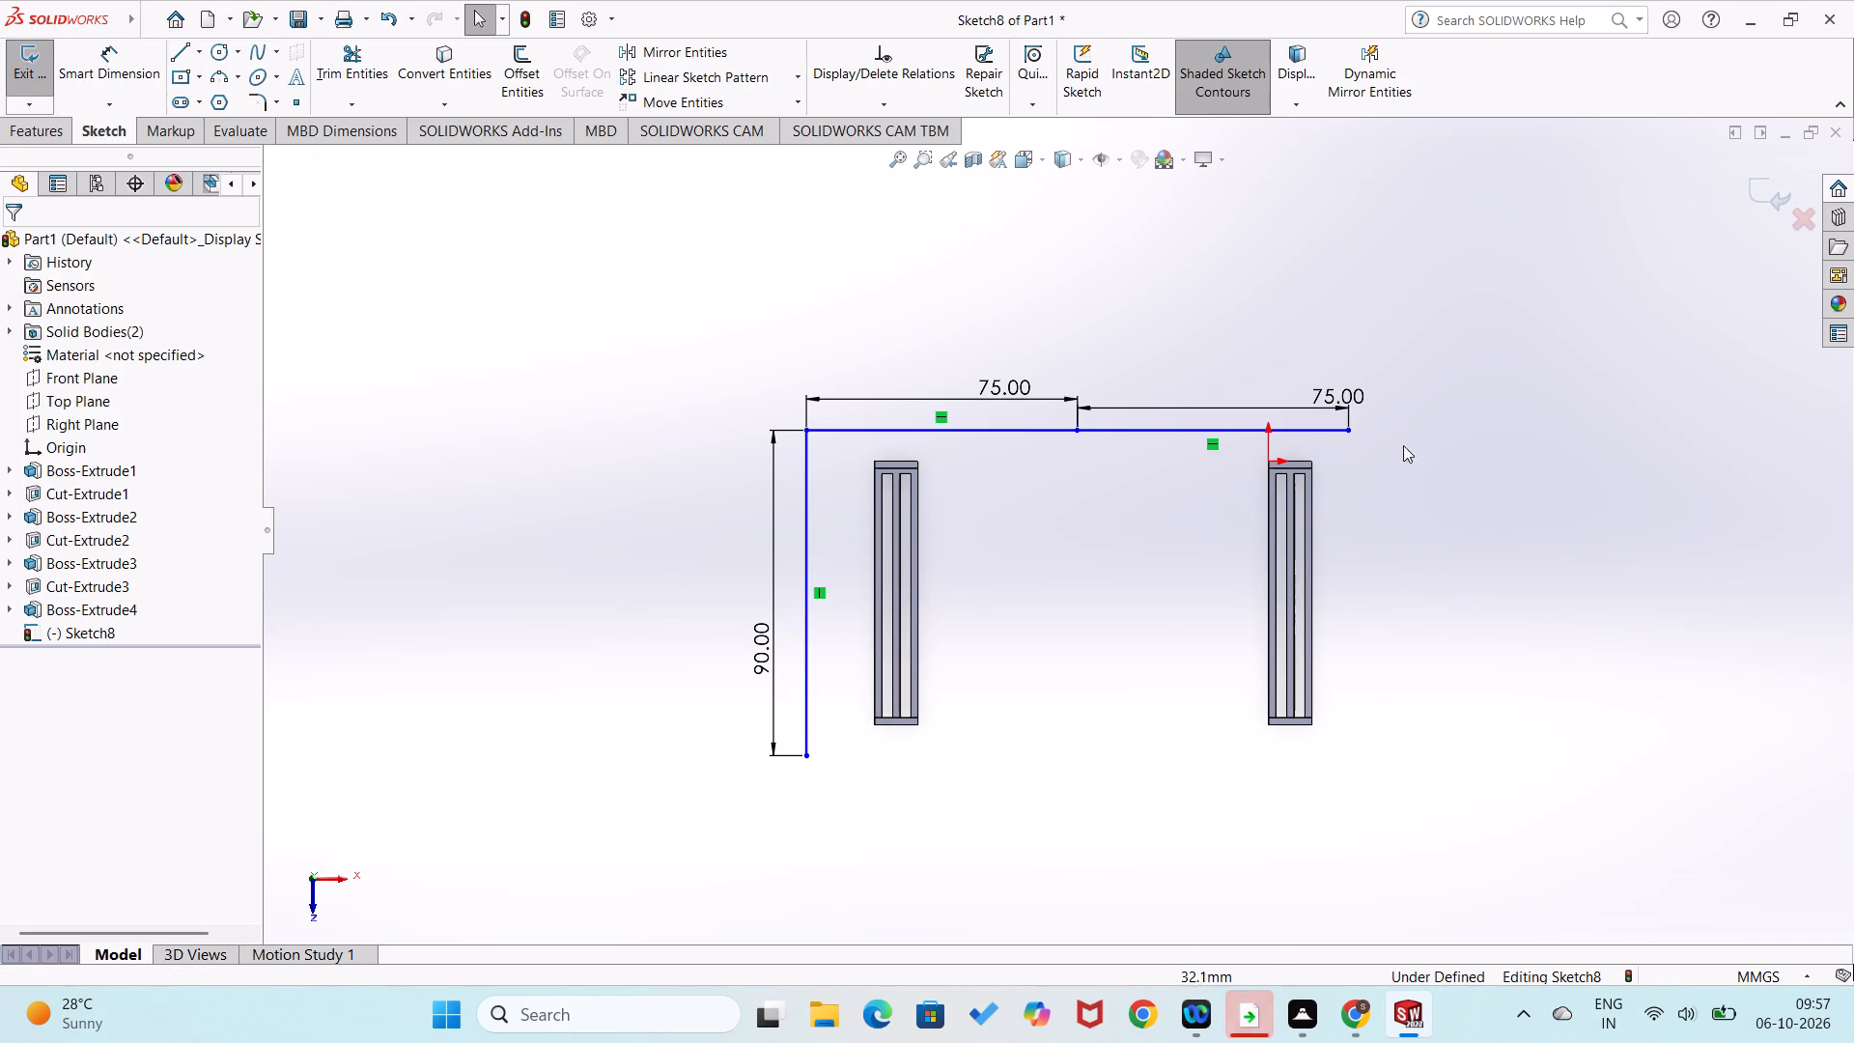
Close the rectangle with a 90 mm vertical line from the origin-side end and a 150 mm horizontal line back to the first vertical.
right_drag(1552, 484, 1327, 558)
click(1348, 431)
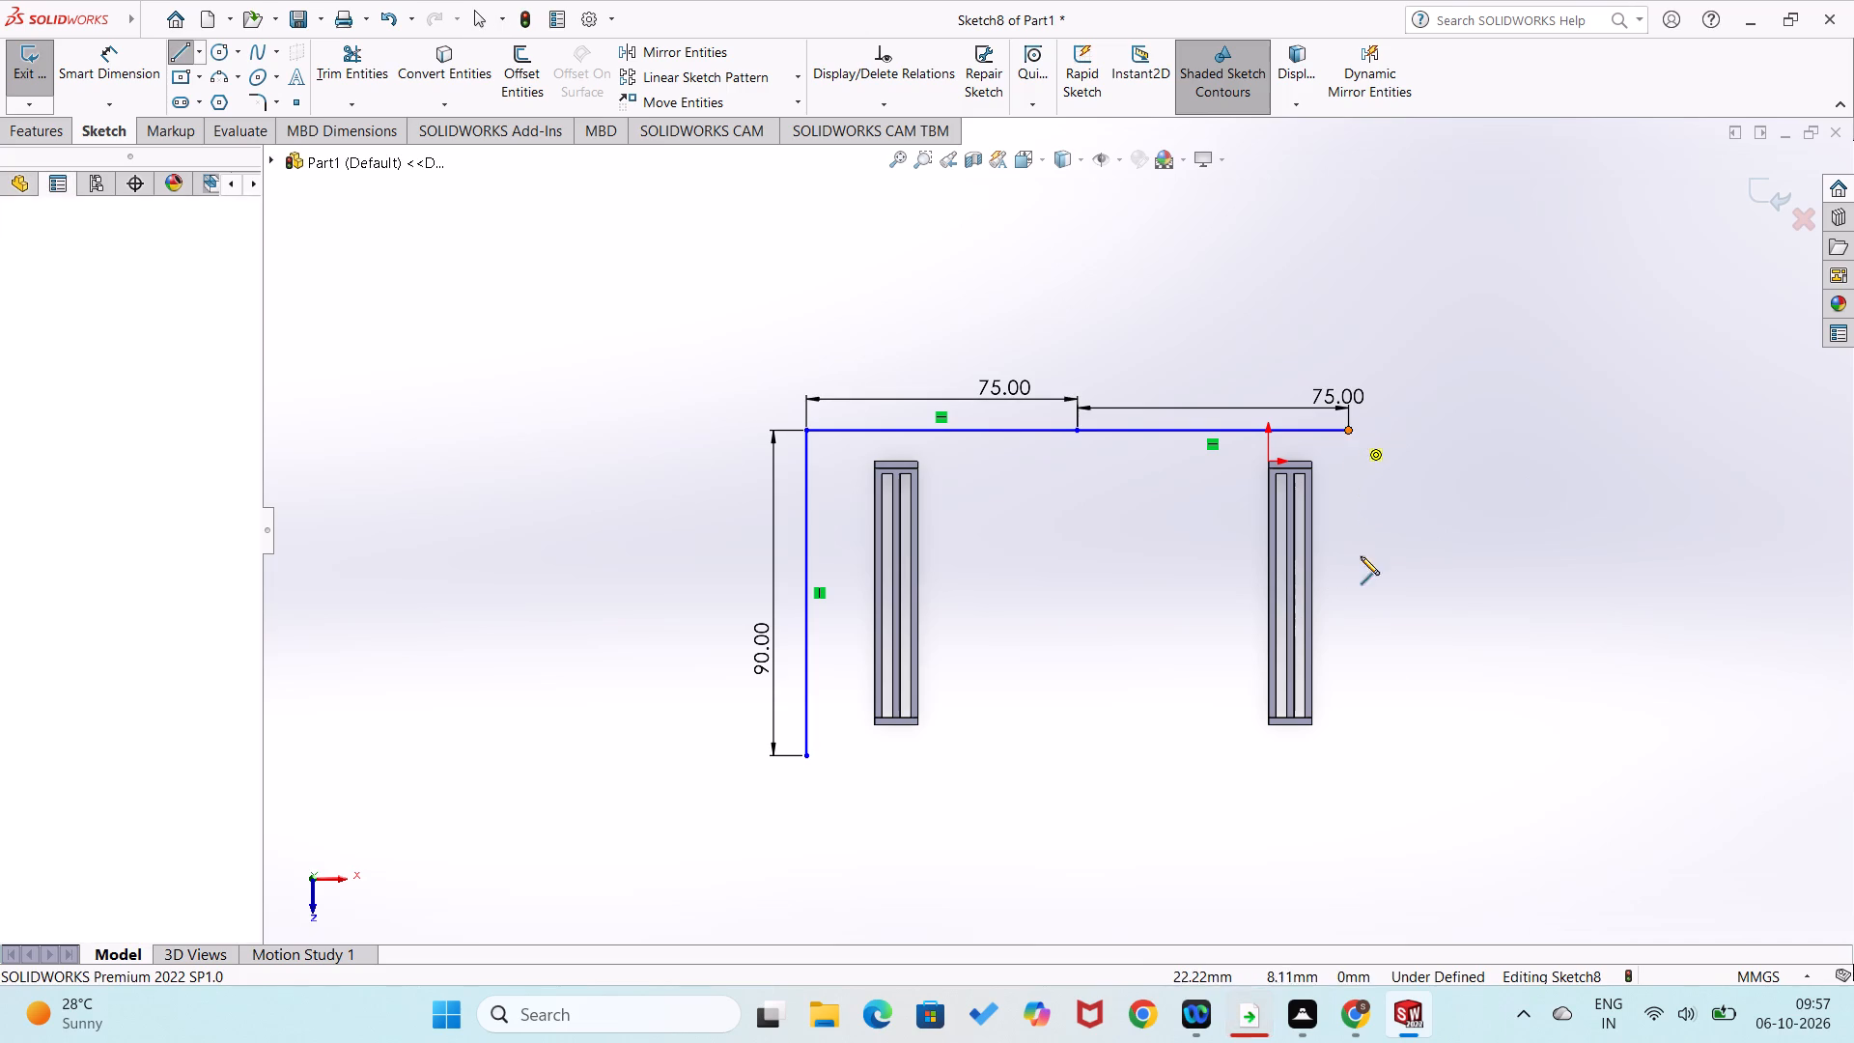
click(1352, 757)
click(810, 756)
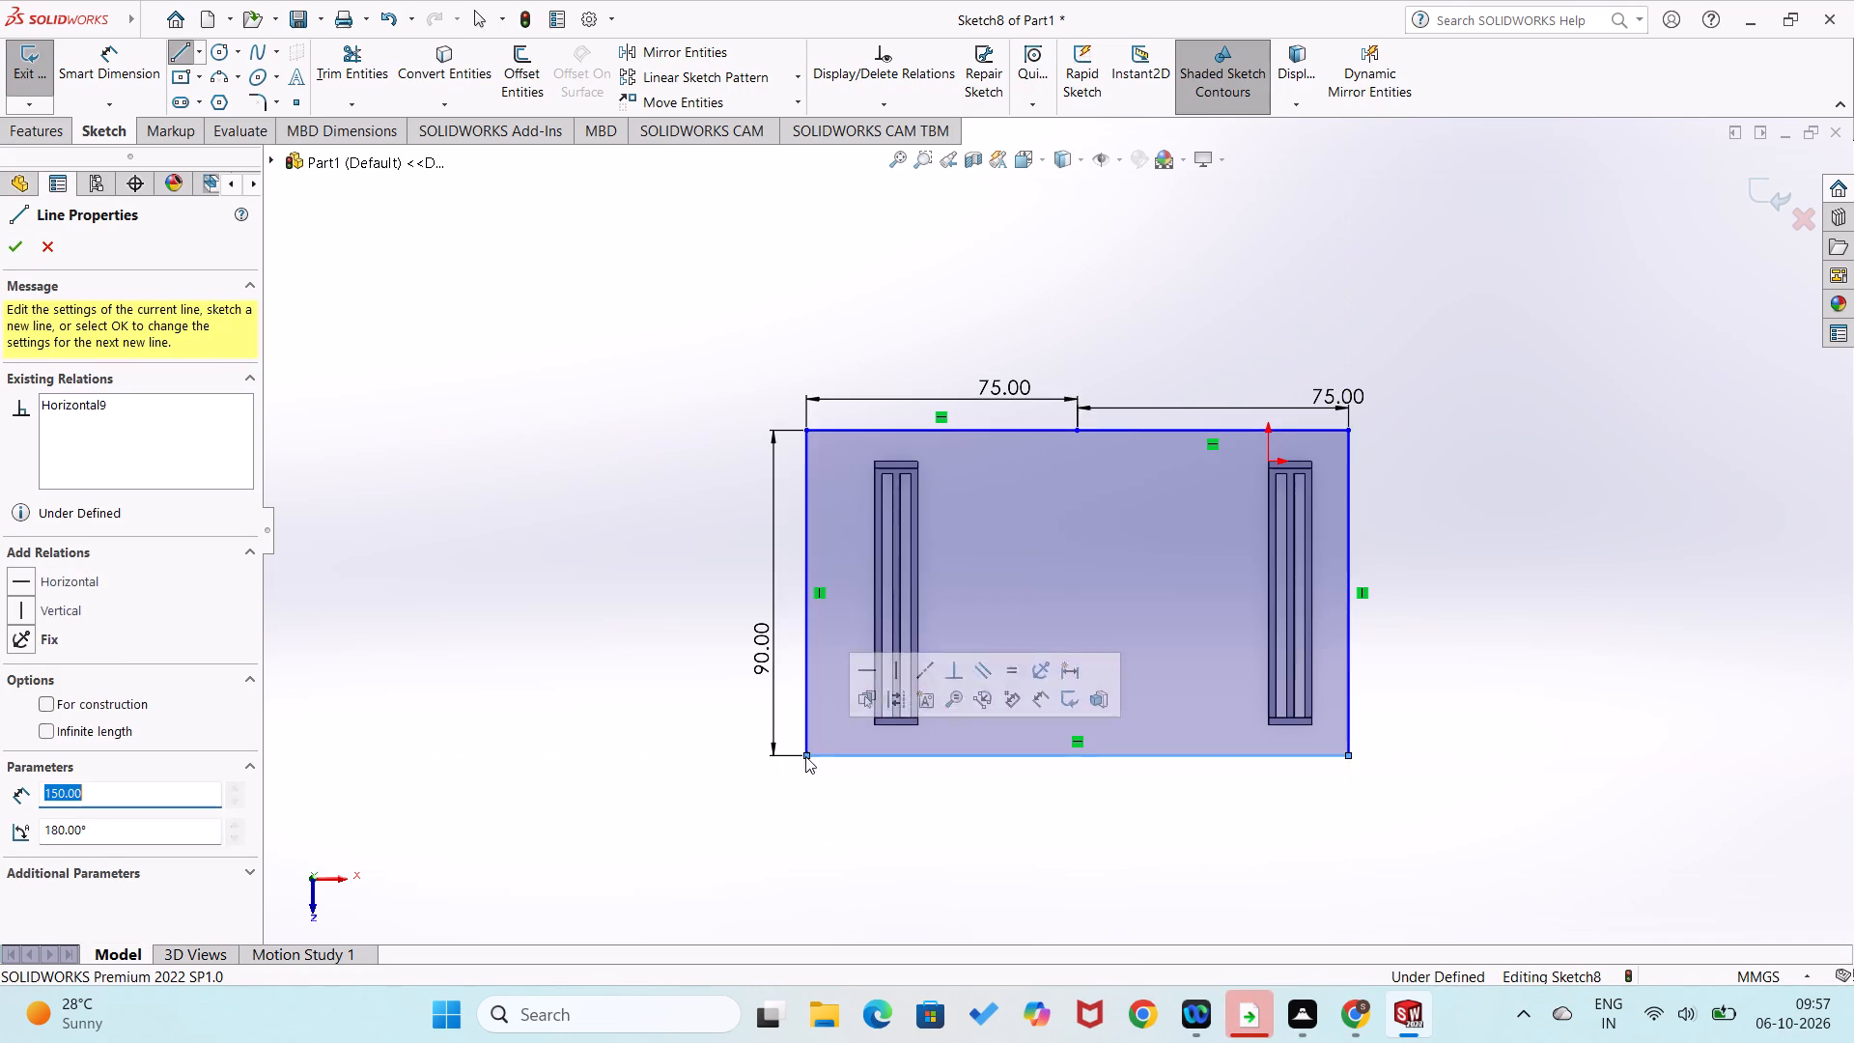
Dimension the origin's distances to the rectangle's upper line and to its nearer vertical line, keeping the drawn values.
right_drag(677, 730, 632, 495)
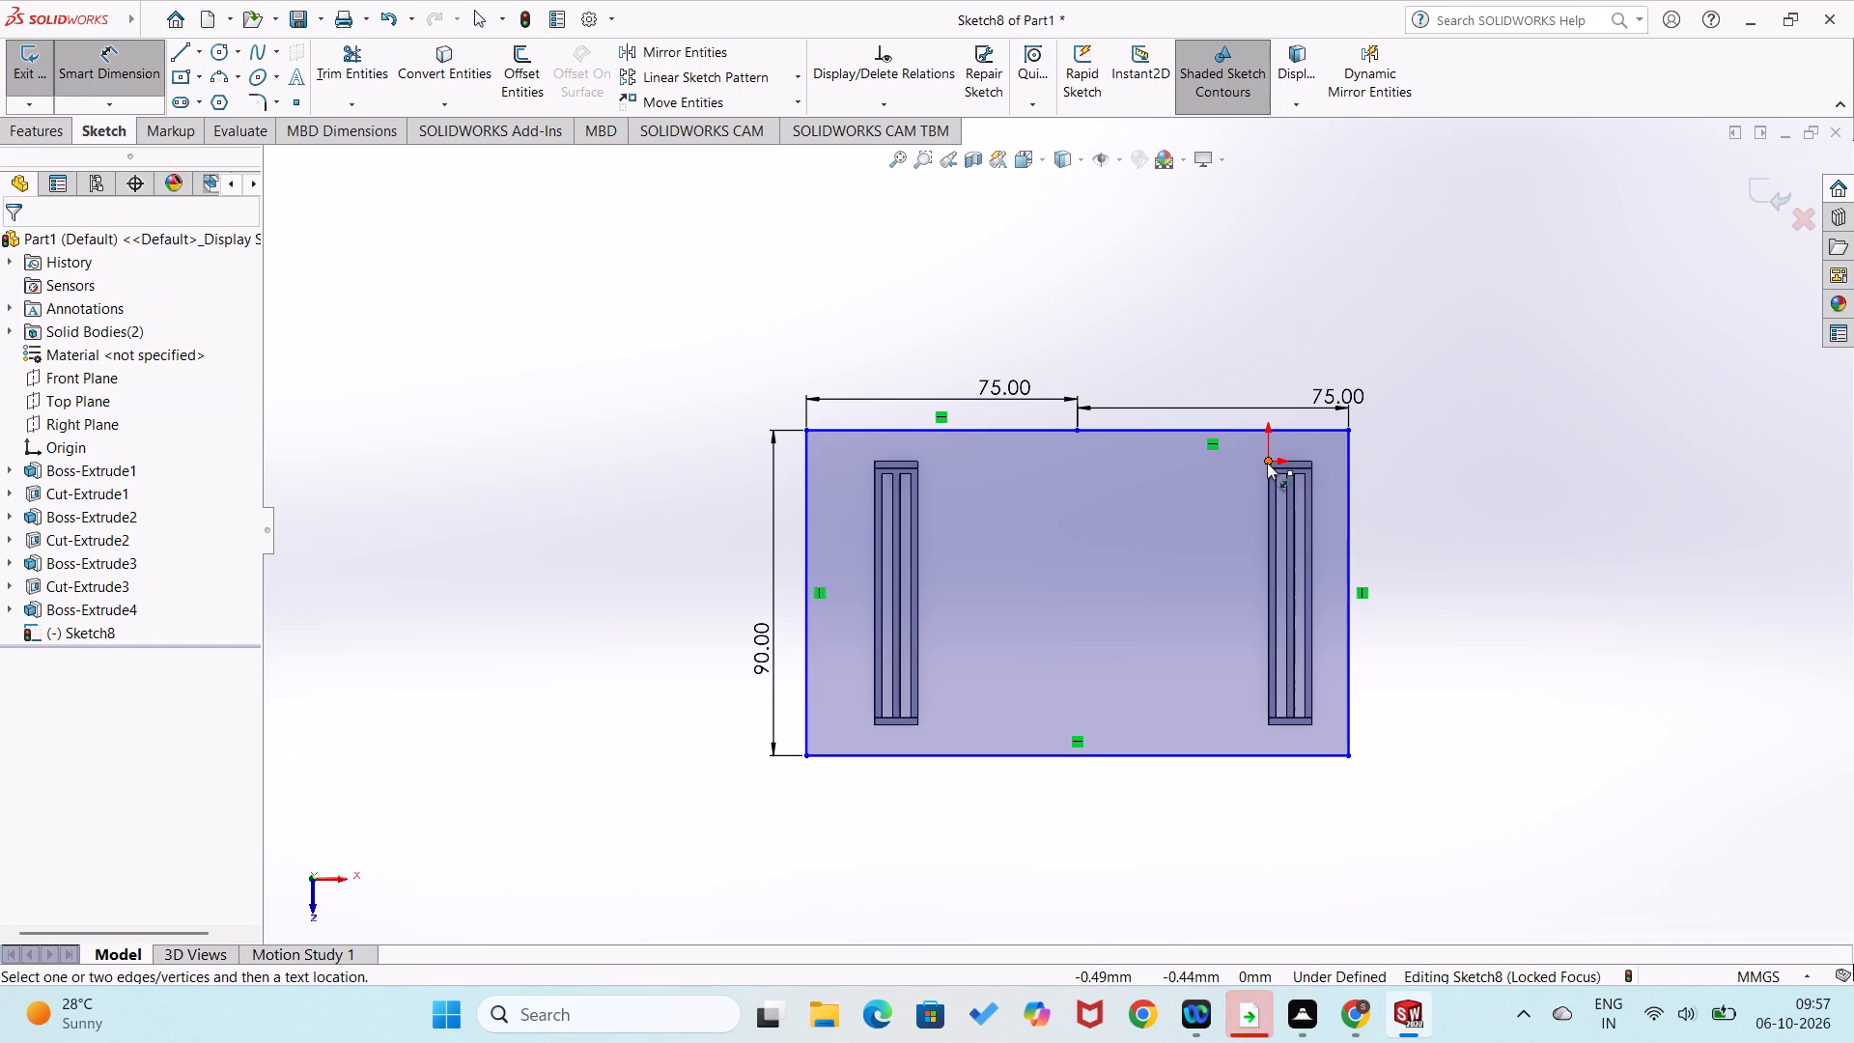
click(1267, 463)
click(1276, 428)
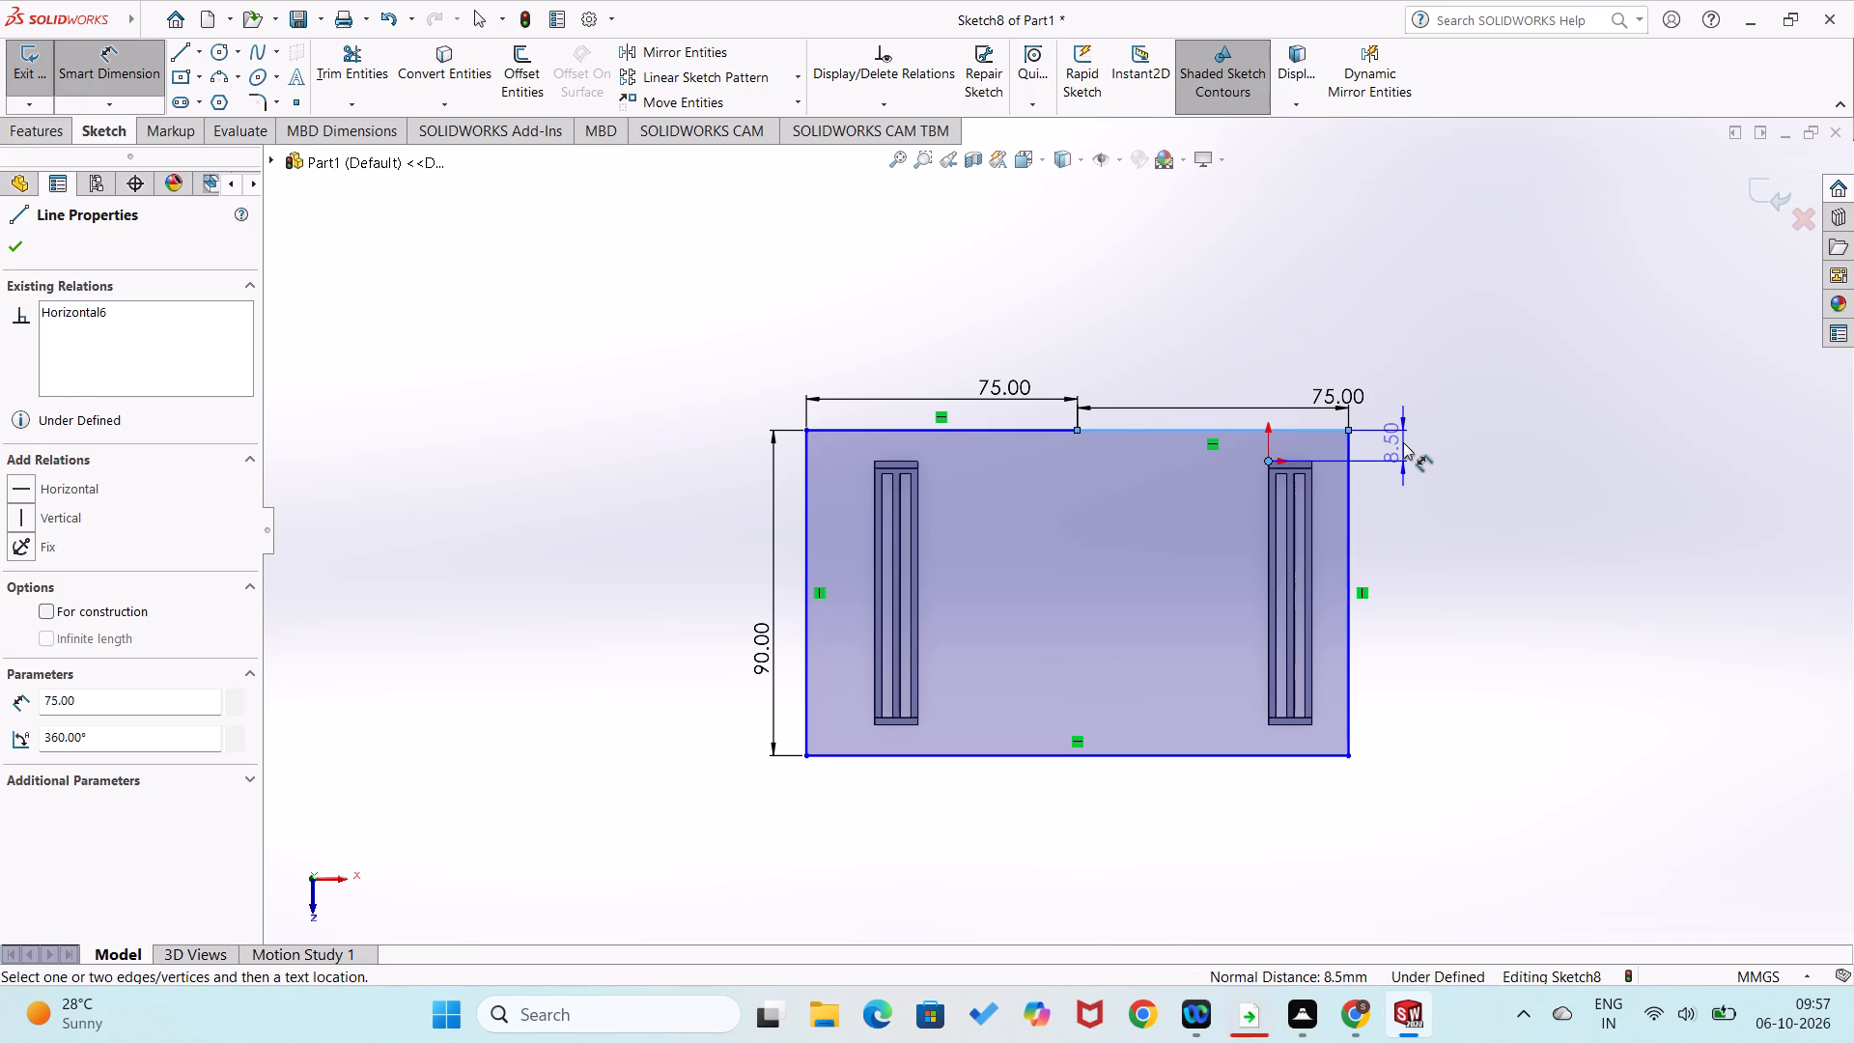
click(1404, 442)
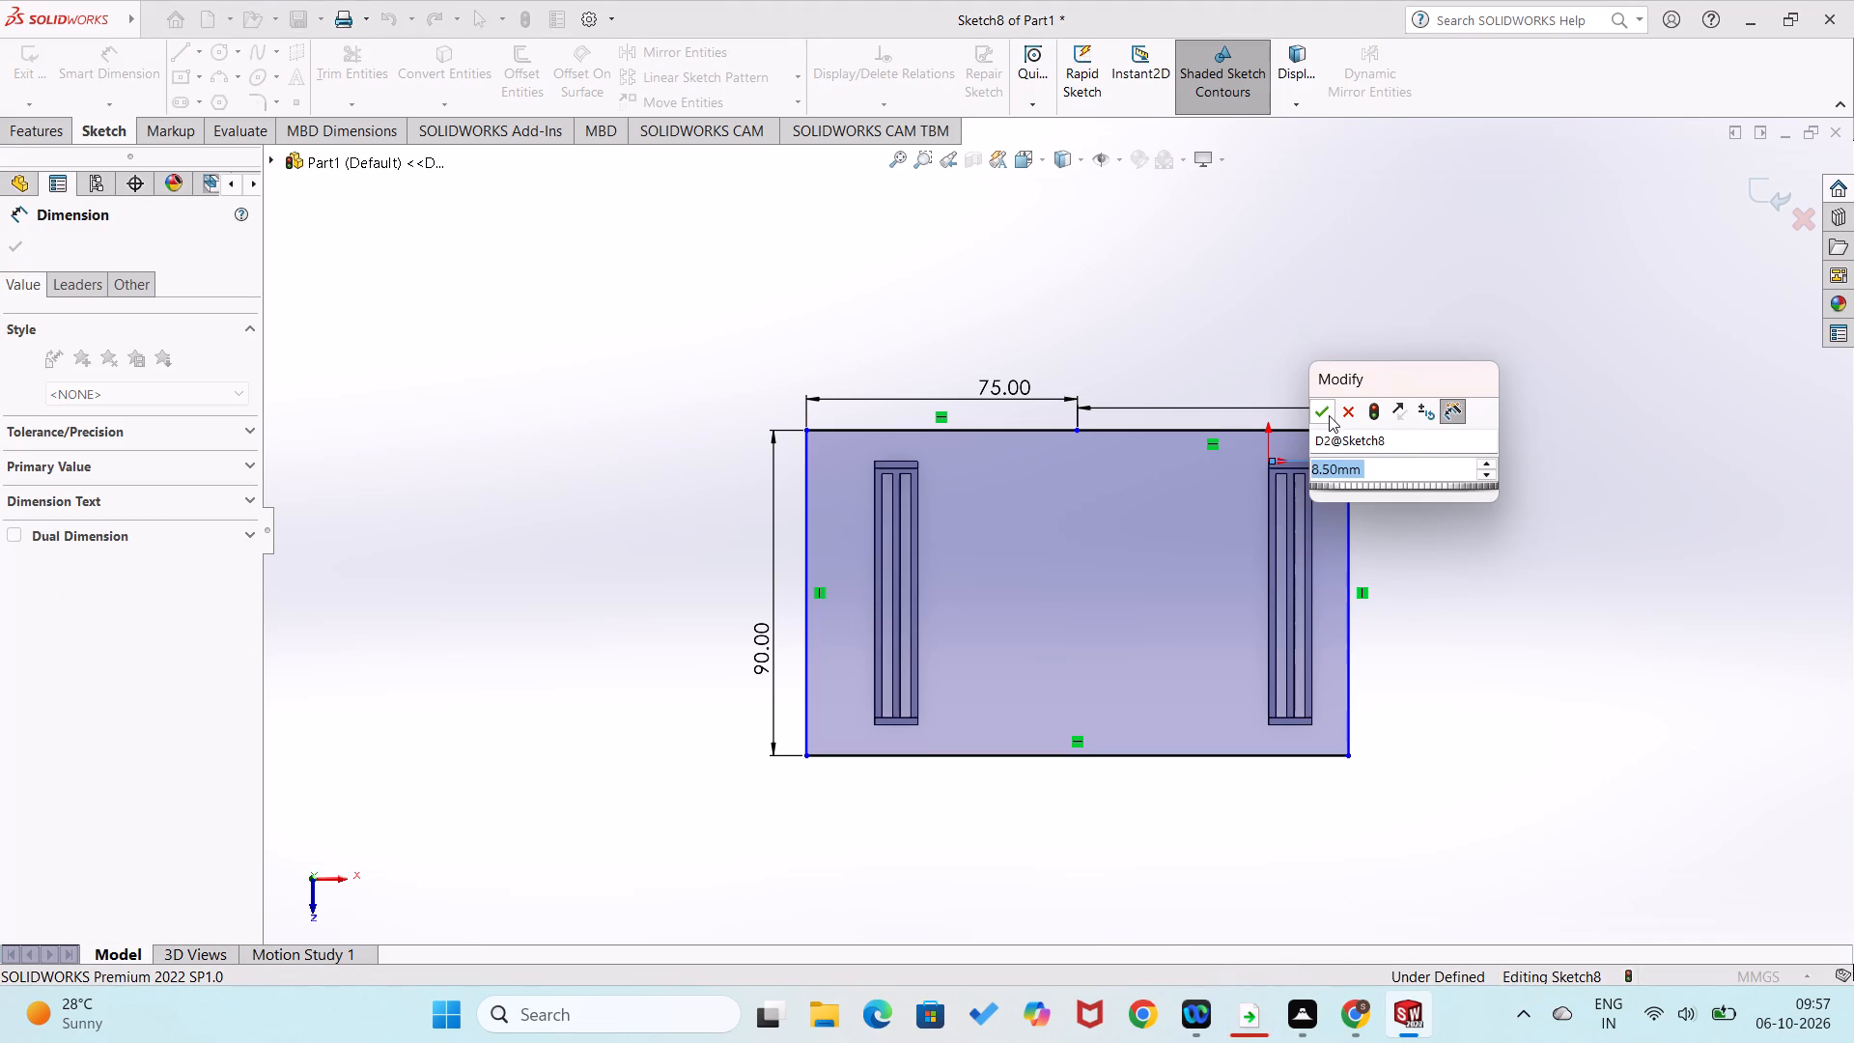
click(1328, 415)
click(1261, 869)
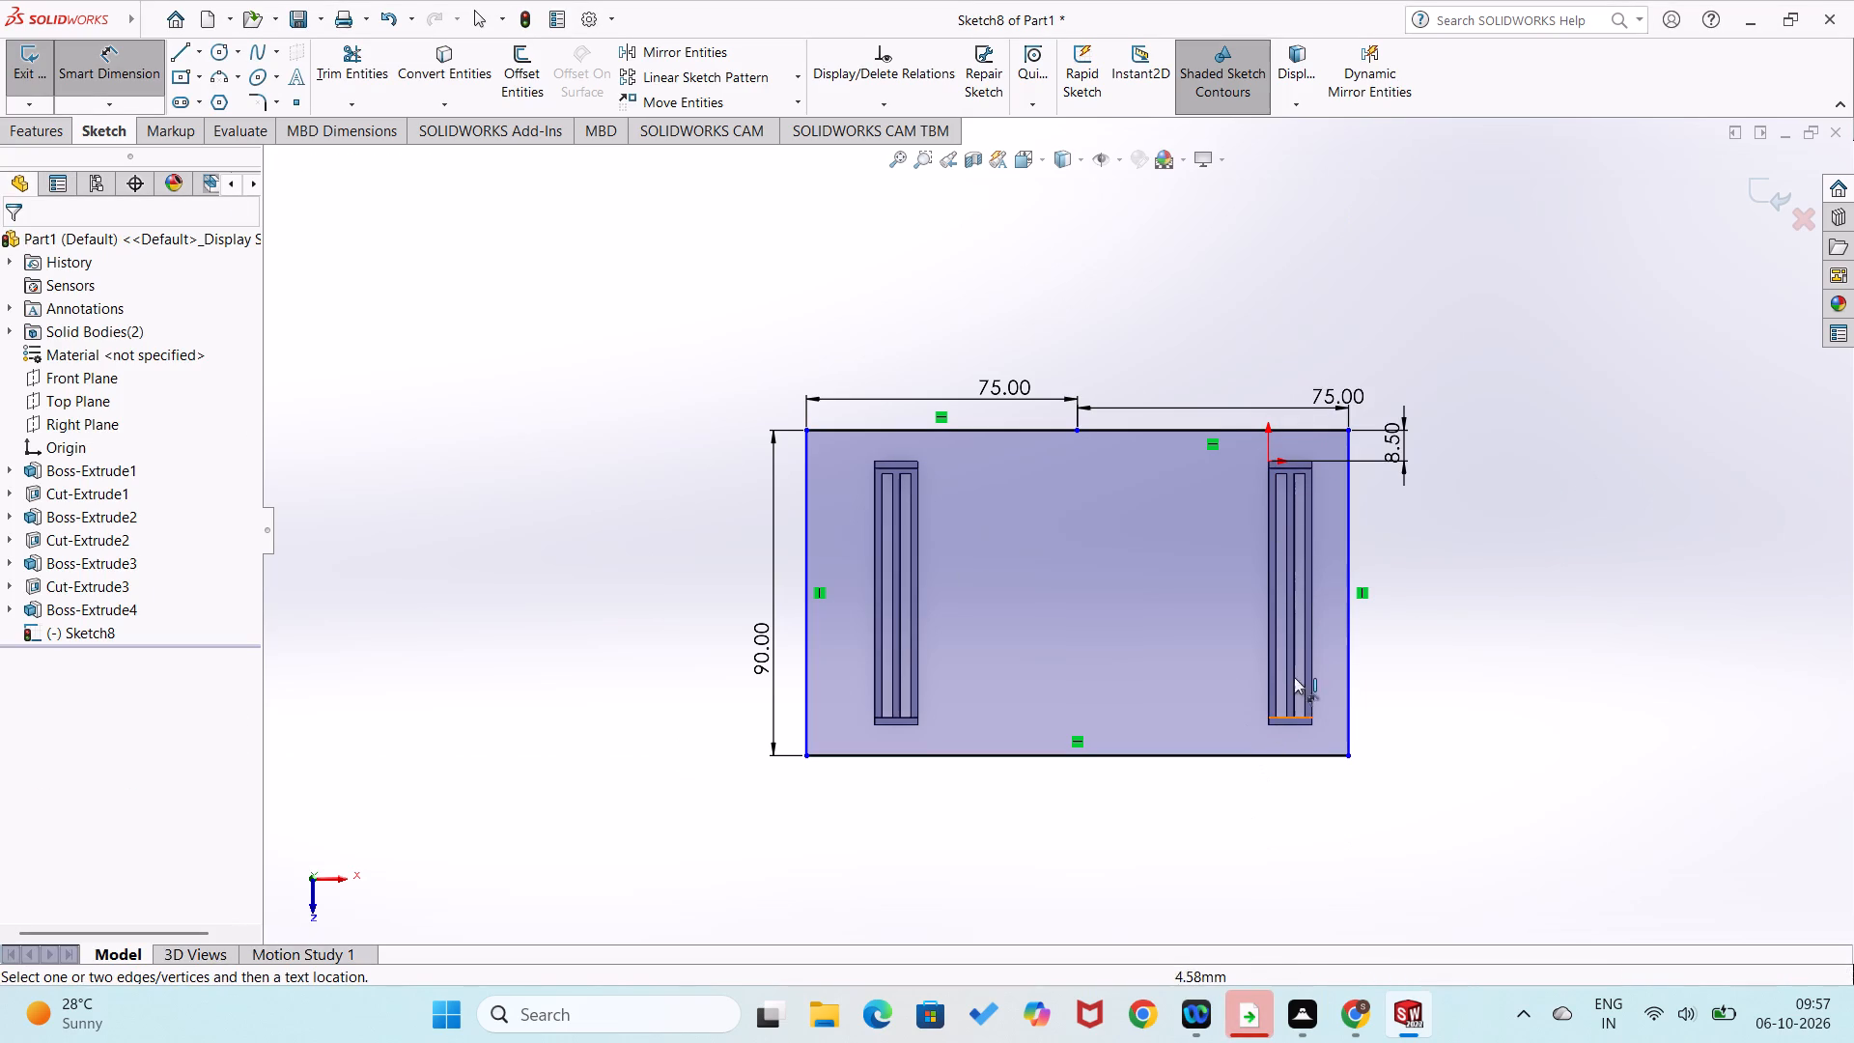
click(1266, 464)
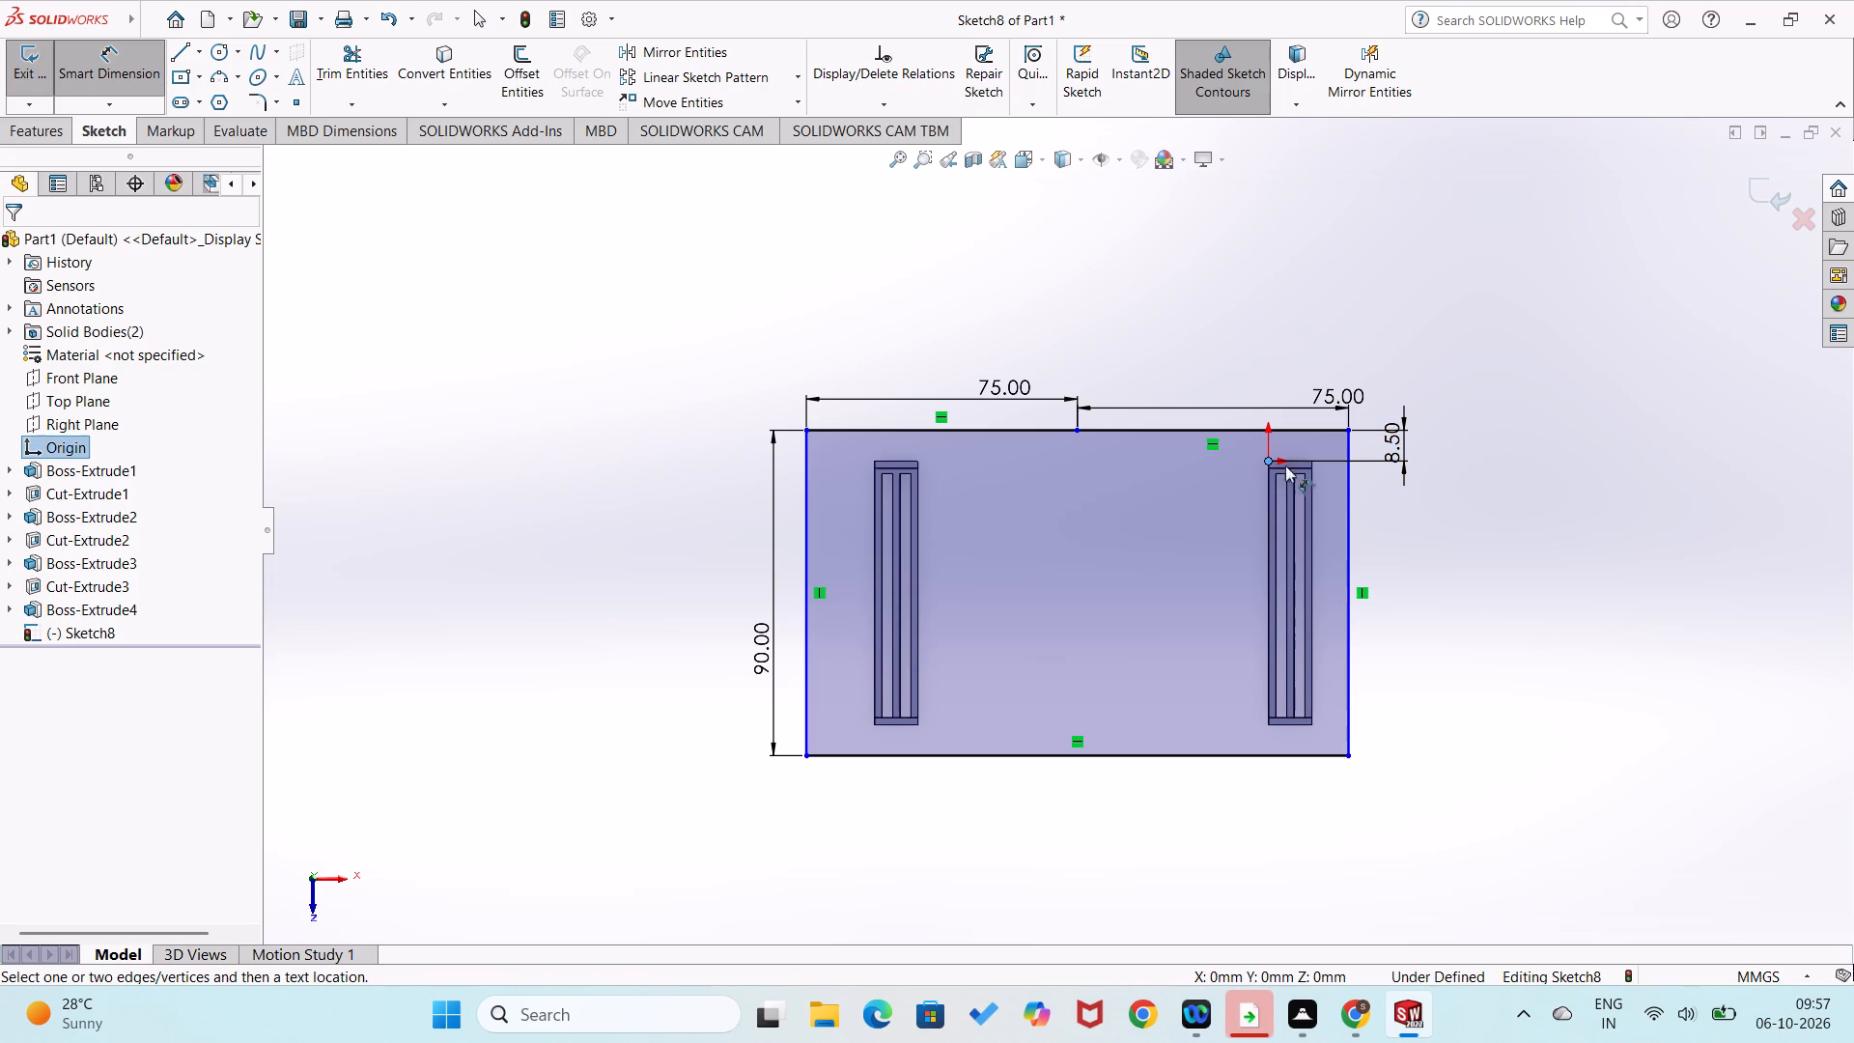
click(1347, 488)
click(1393, 501)
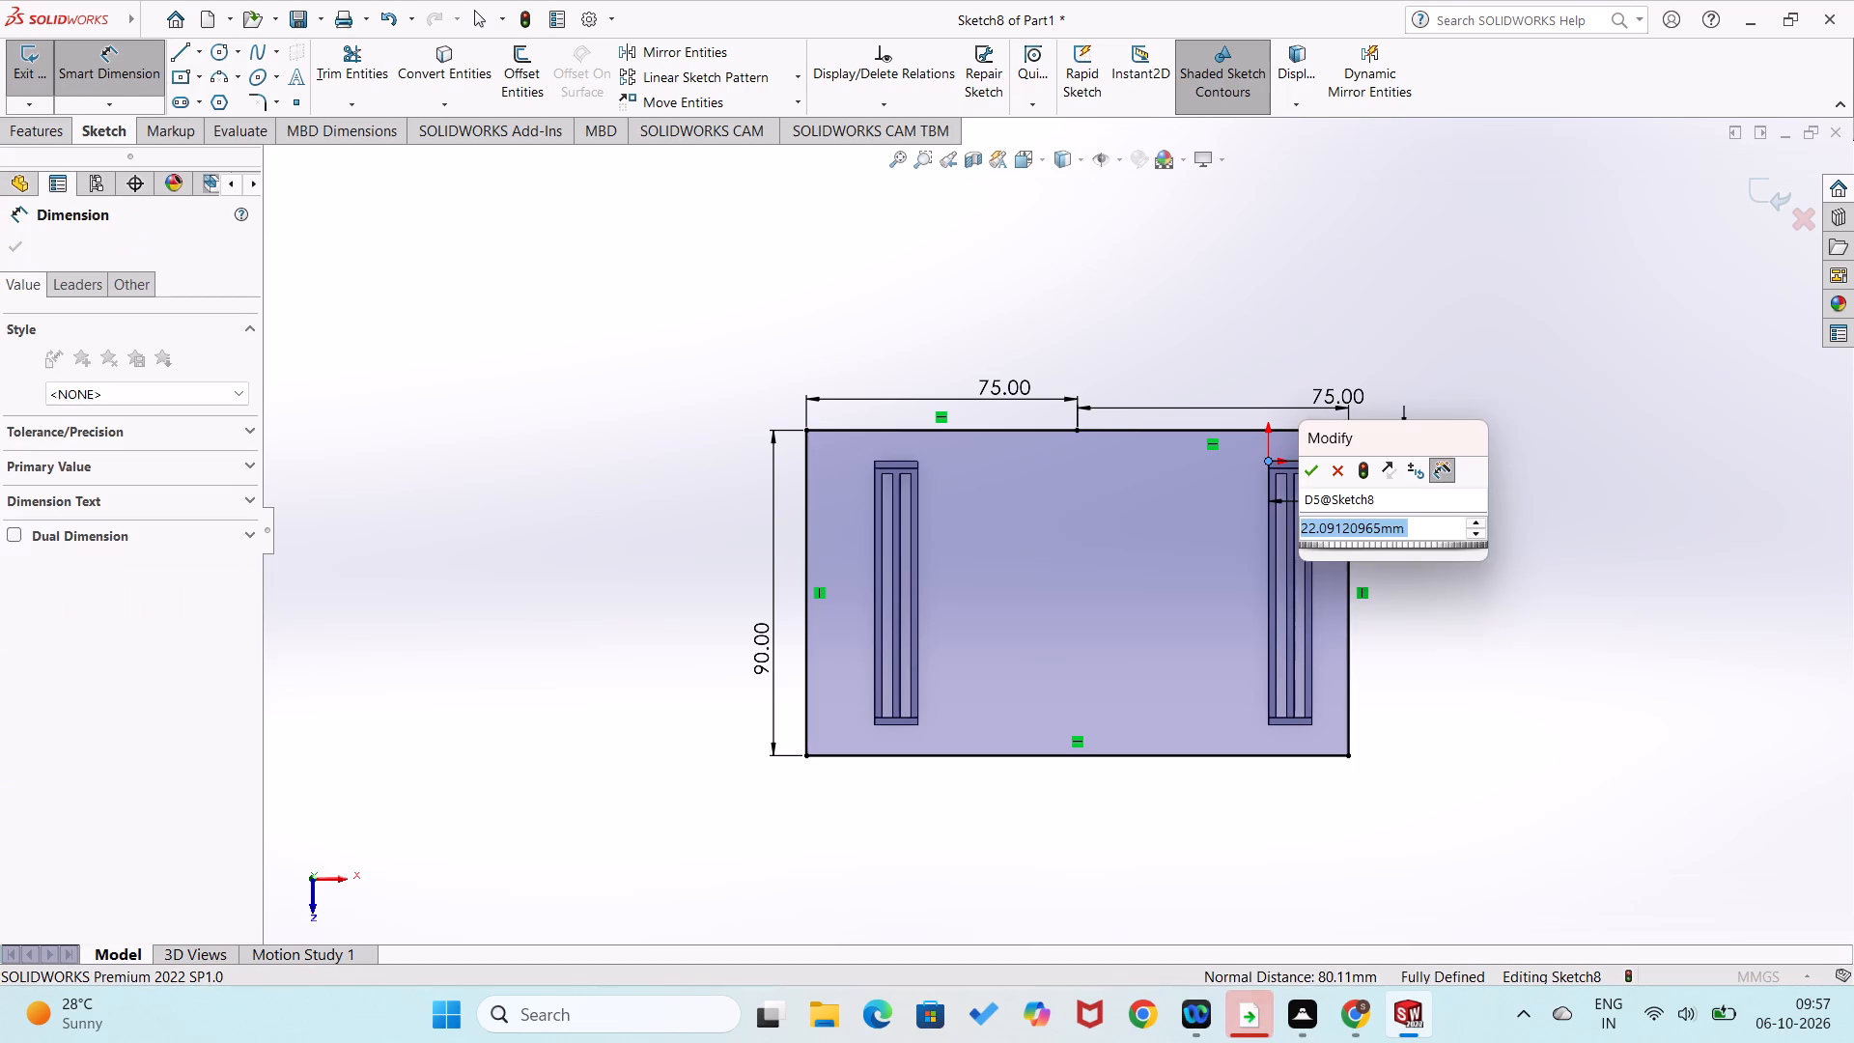
click(1311, 477)
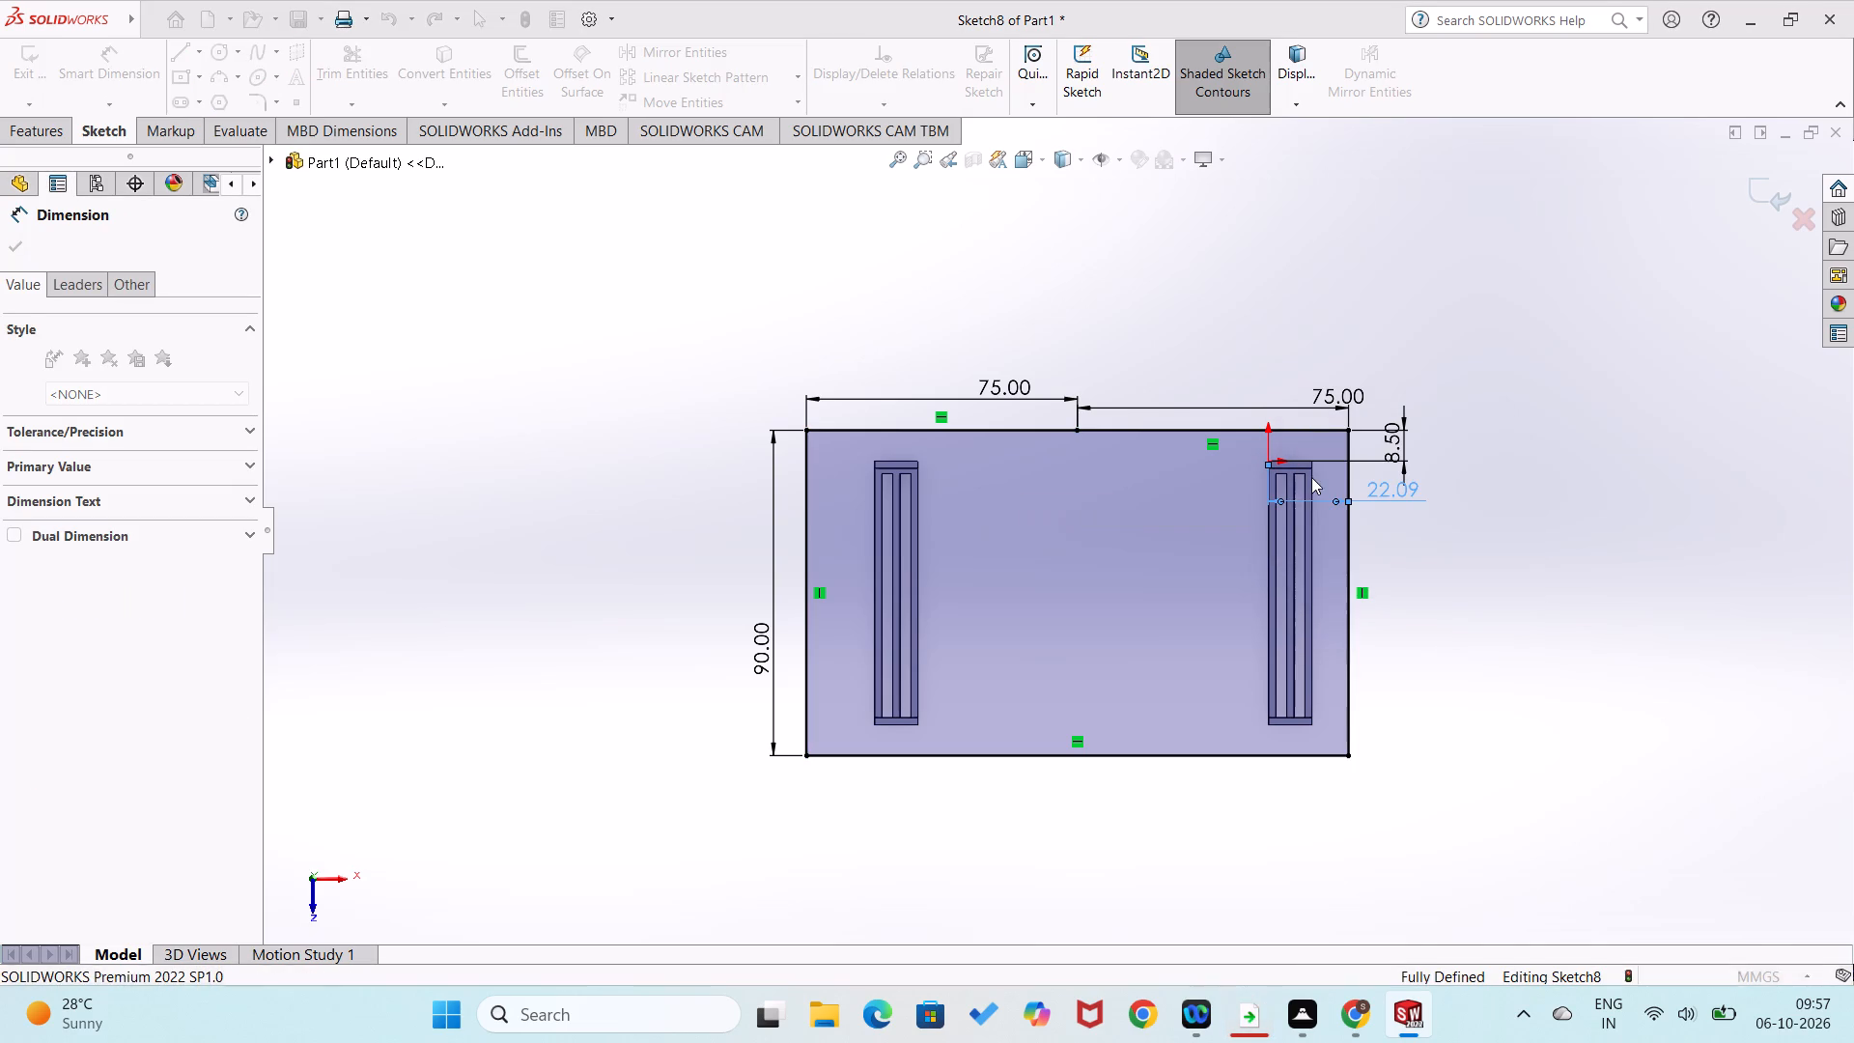
click(1474, 629)
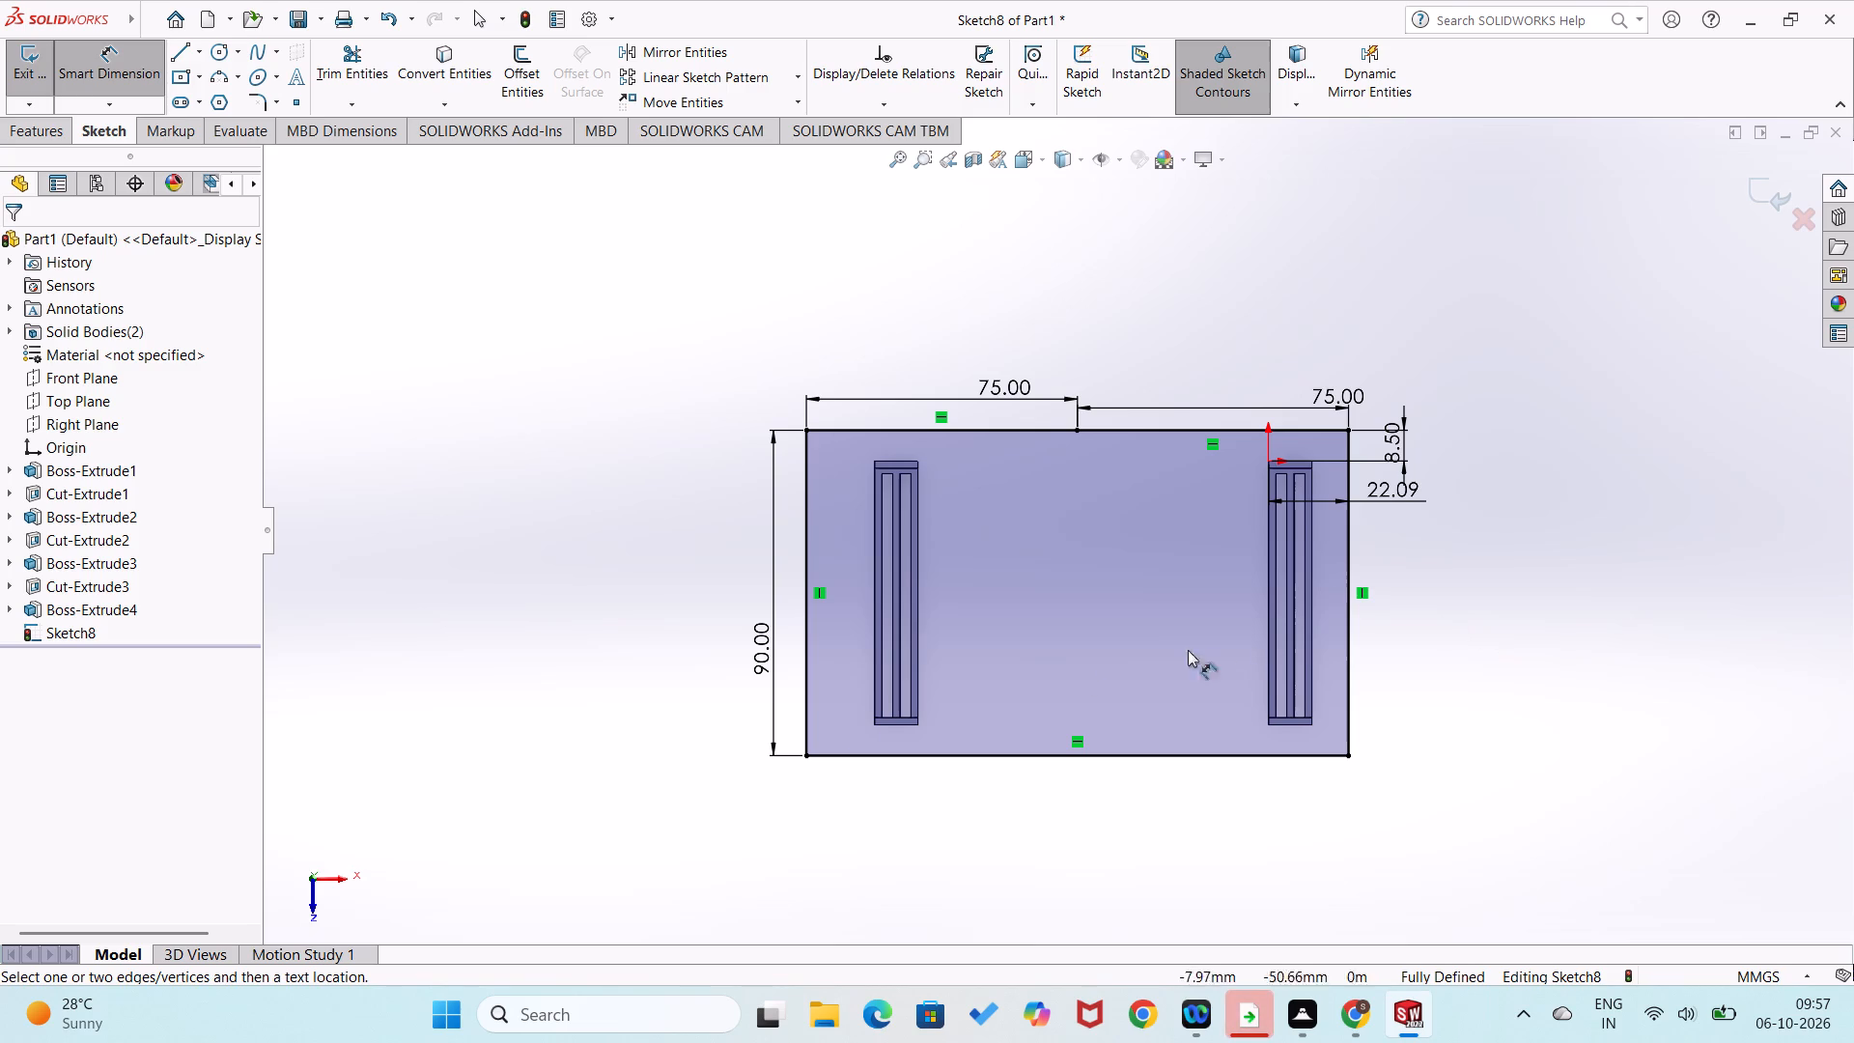
Extrude the rectangle as a boss to a blind depth of 5 mm, in the reversed direction towards the slotted base plates.
click(57, 139)
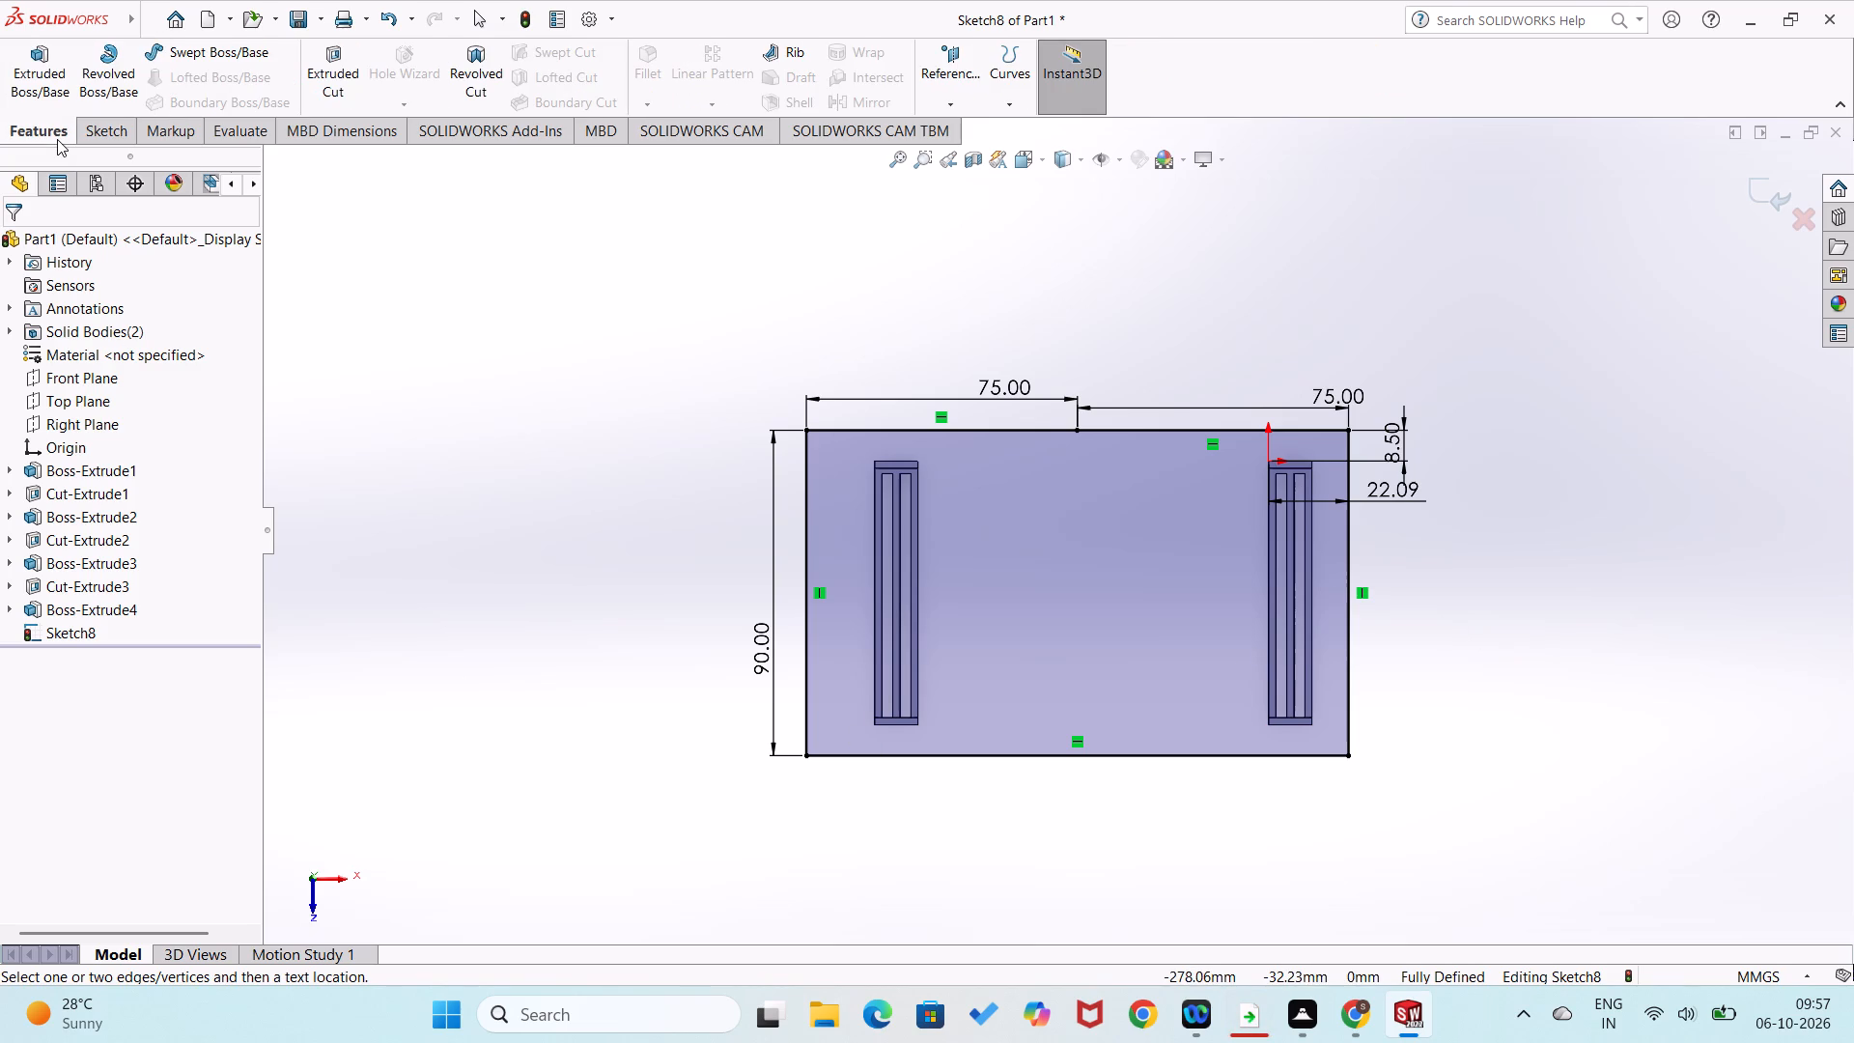
click(17, 63)
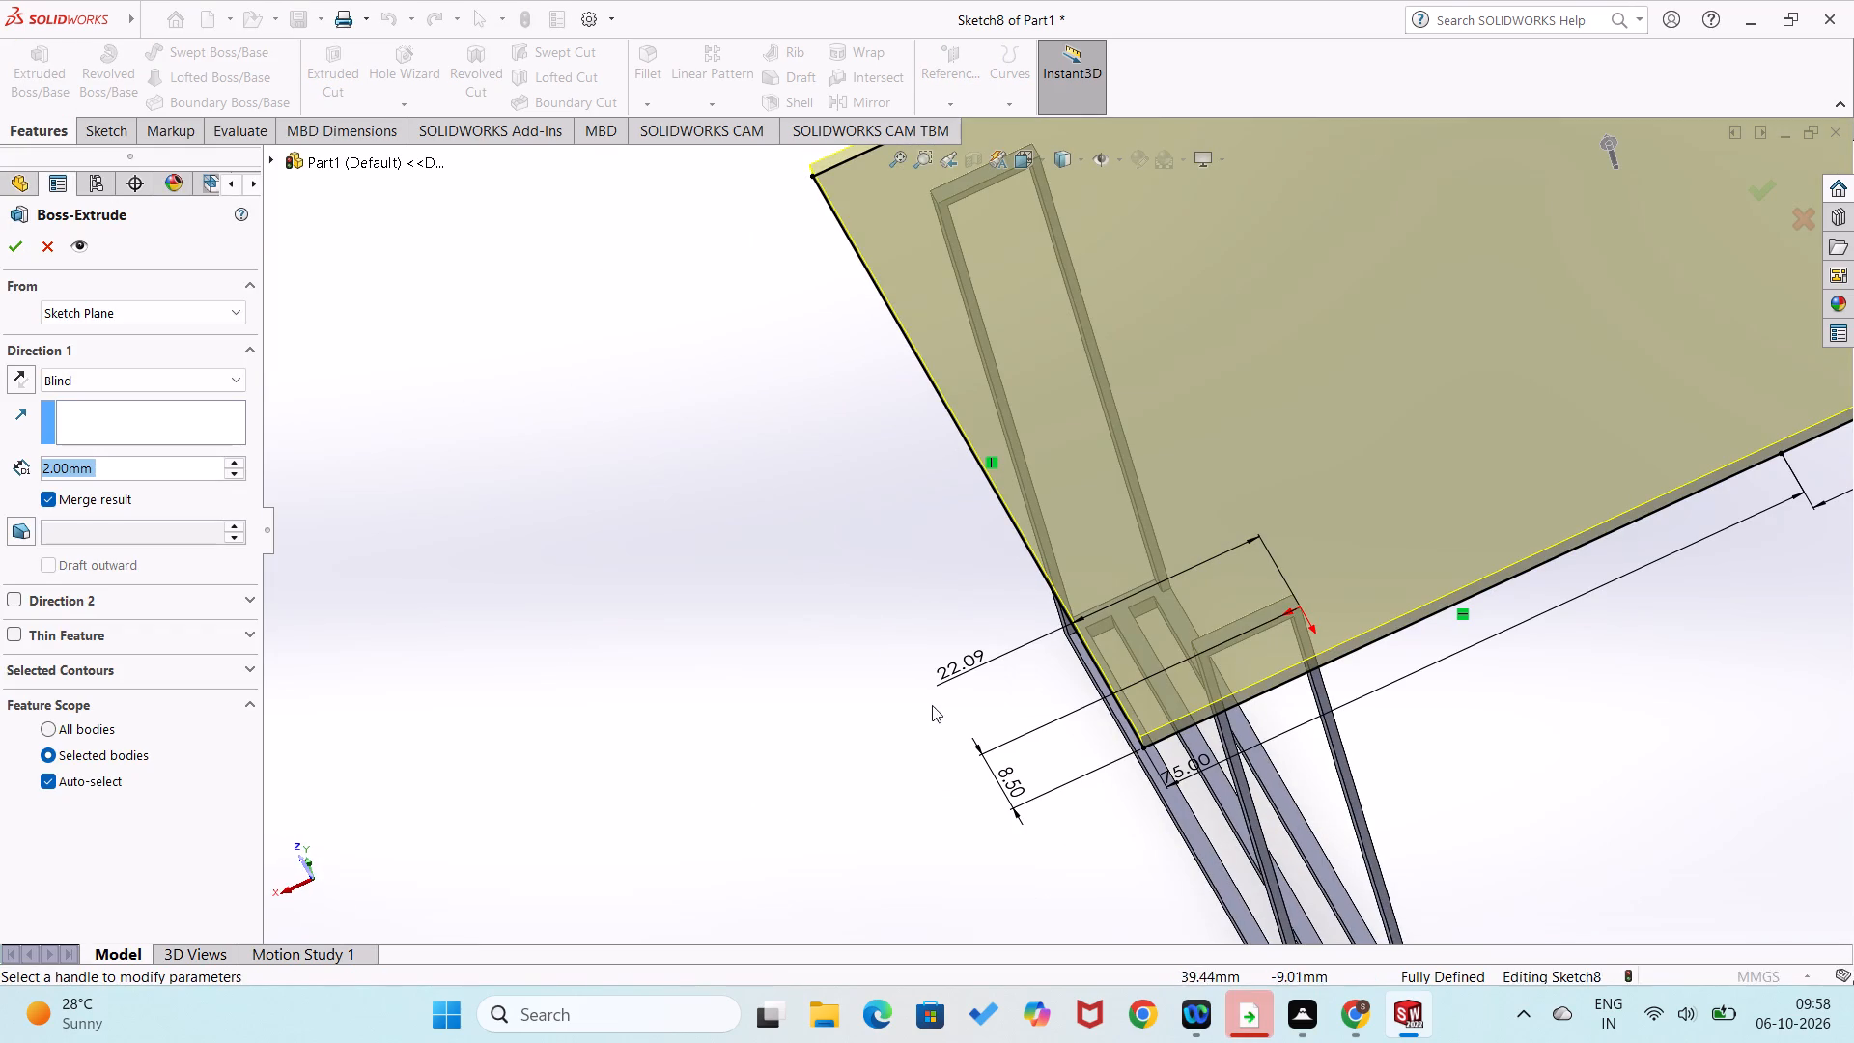
middle_drag(963, 578, 957, 517)
scroll(952, 559, up, 3)
middle_drag(867, 606, 852, 580)
scroll(867, 606, up, 1)
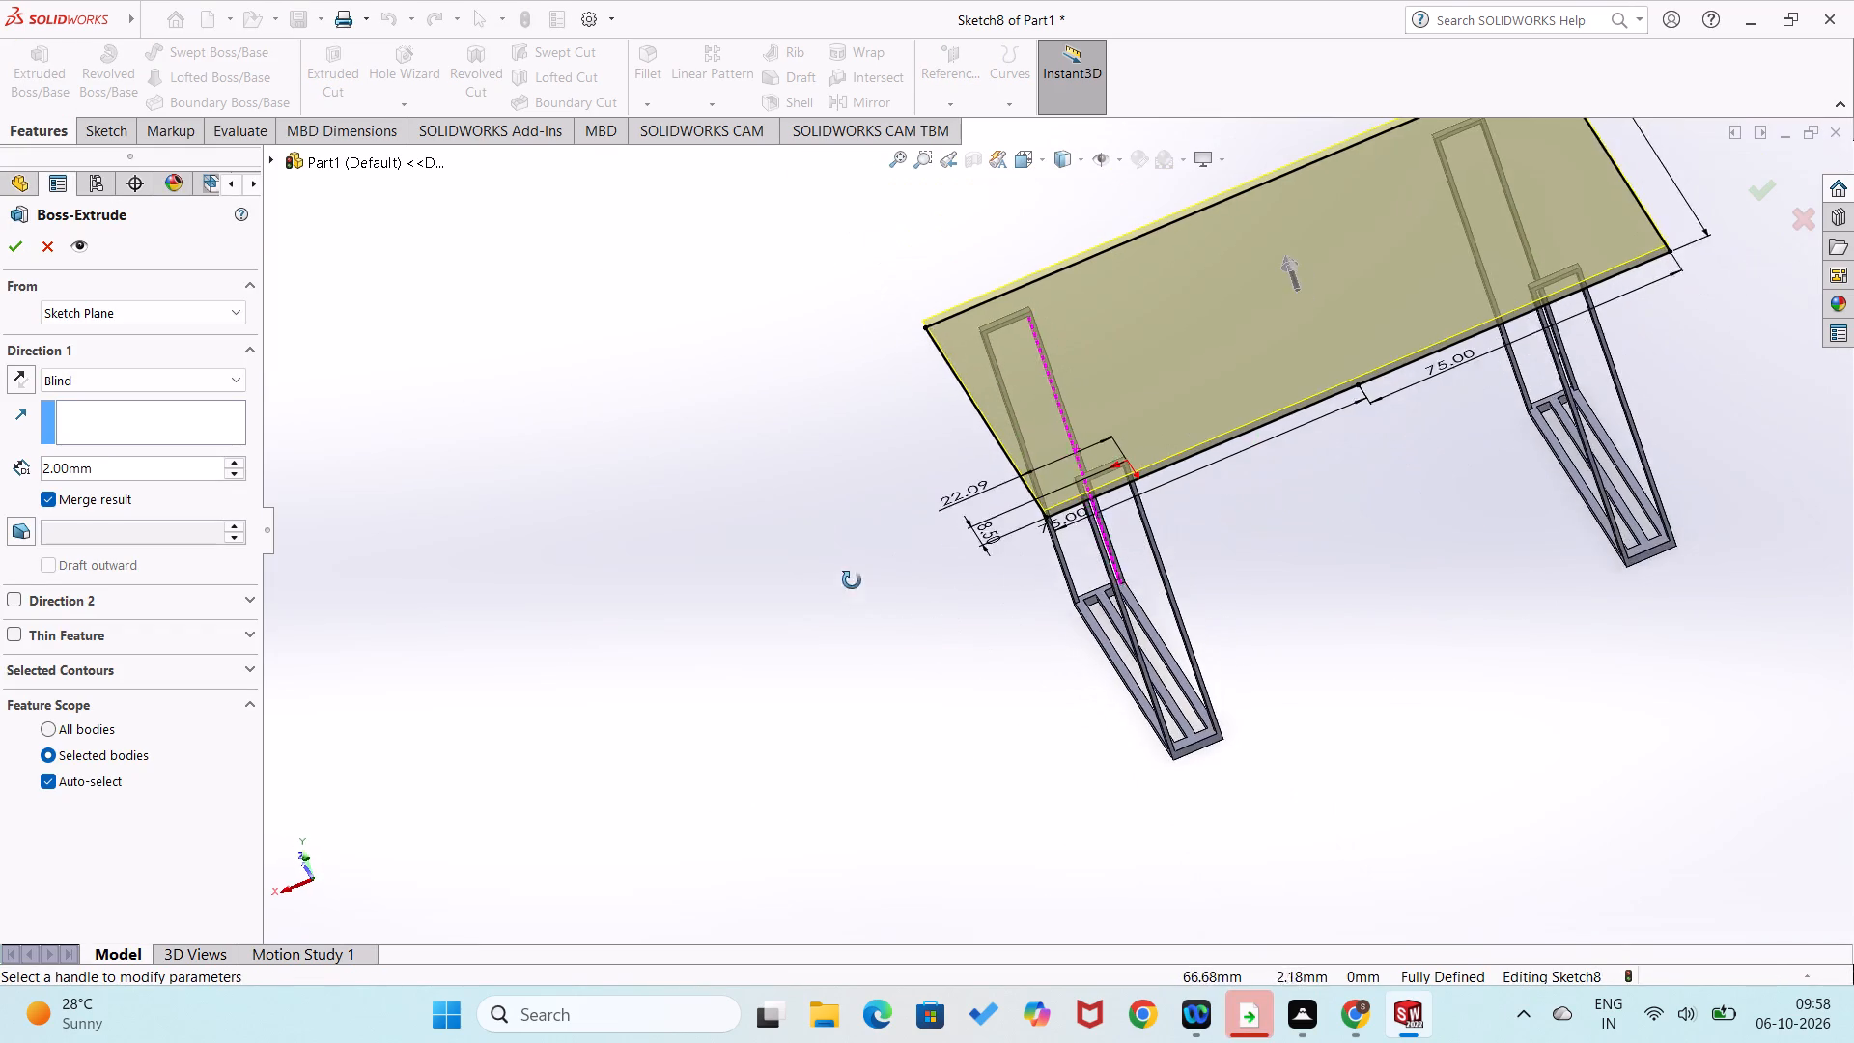
middle_drag(852, 580, 848, 510)
click(18, 372)
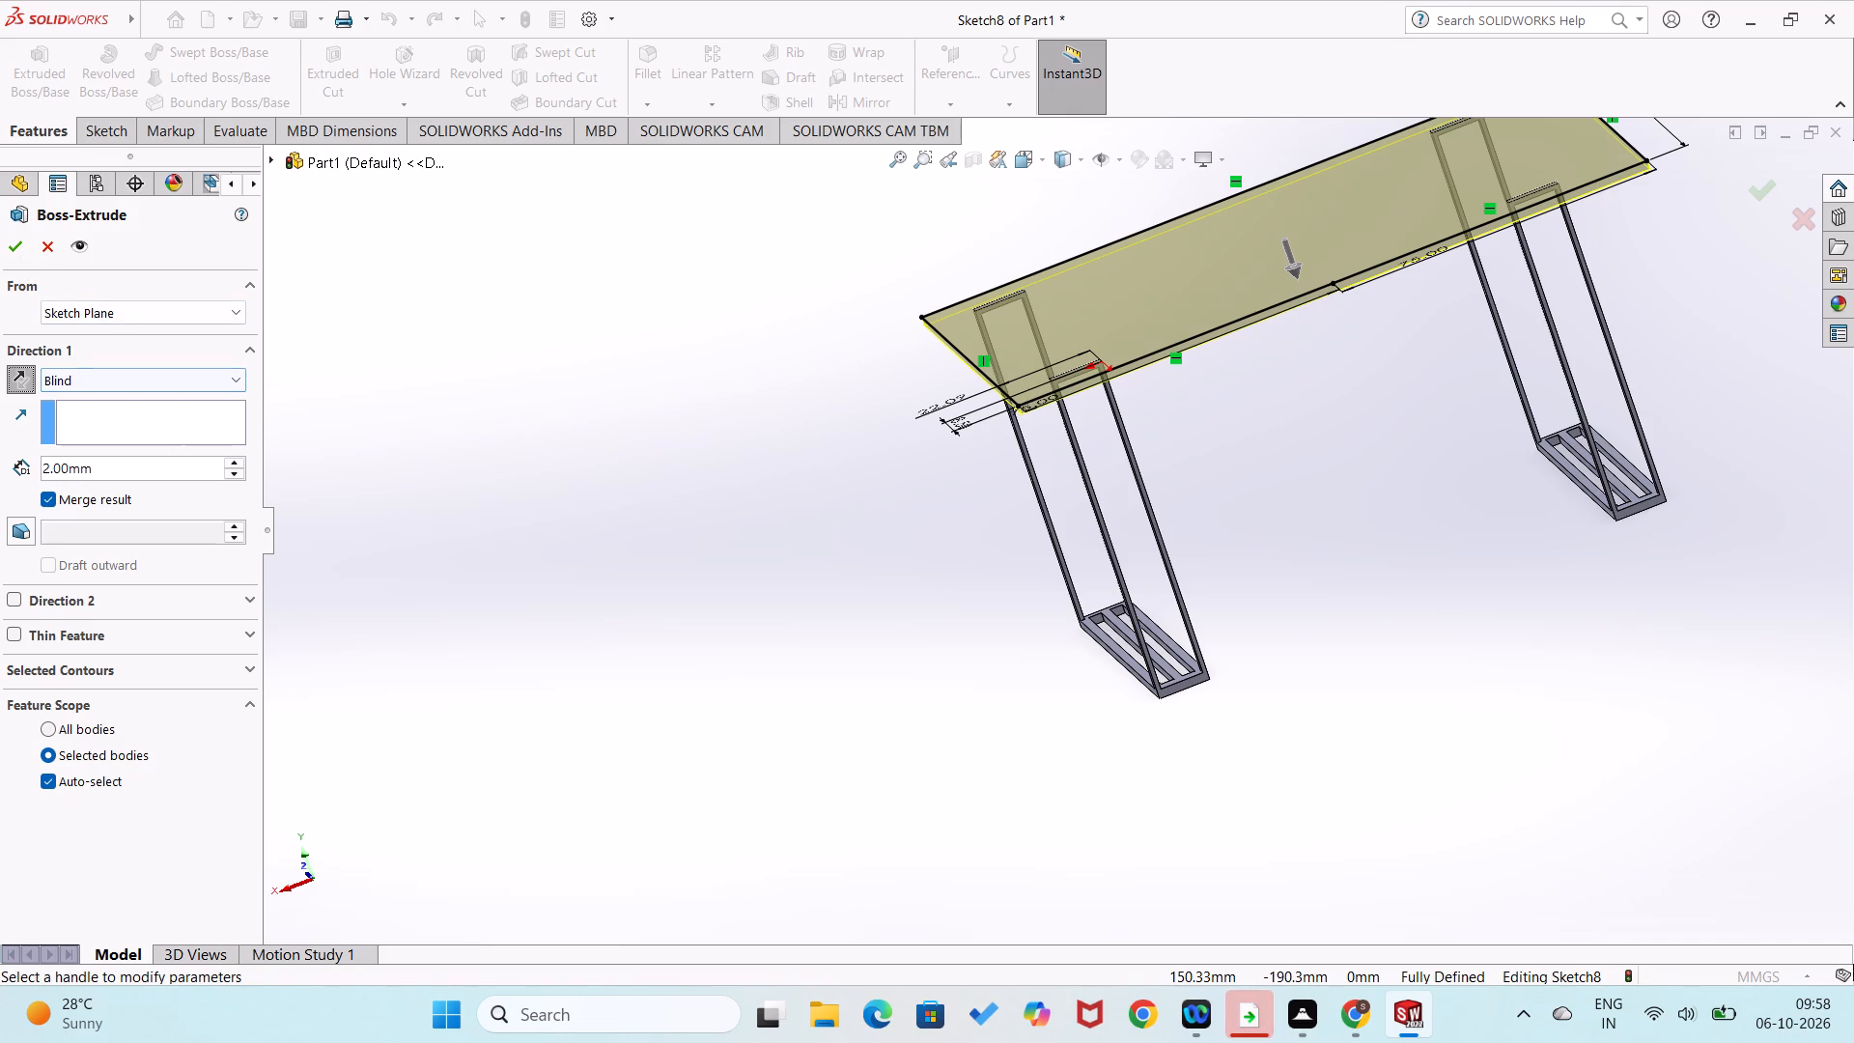
drag(167, 478, 0, 464)
key(5)
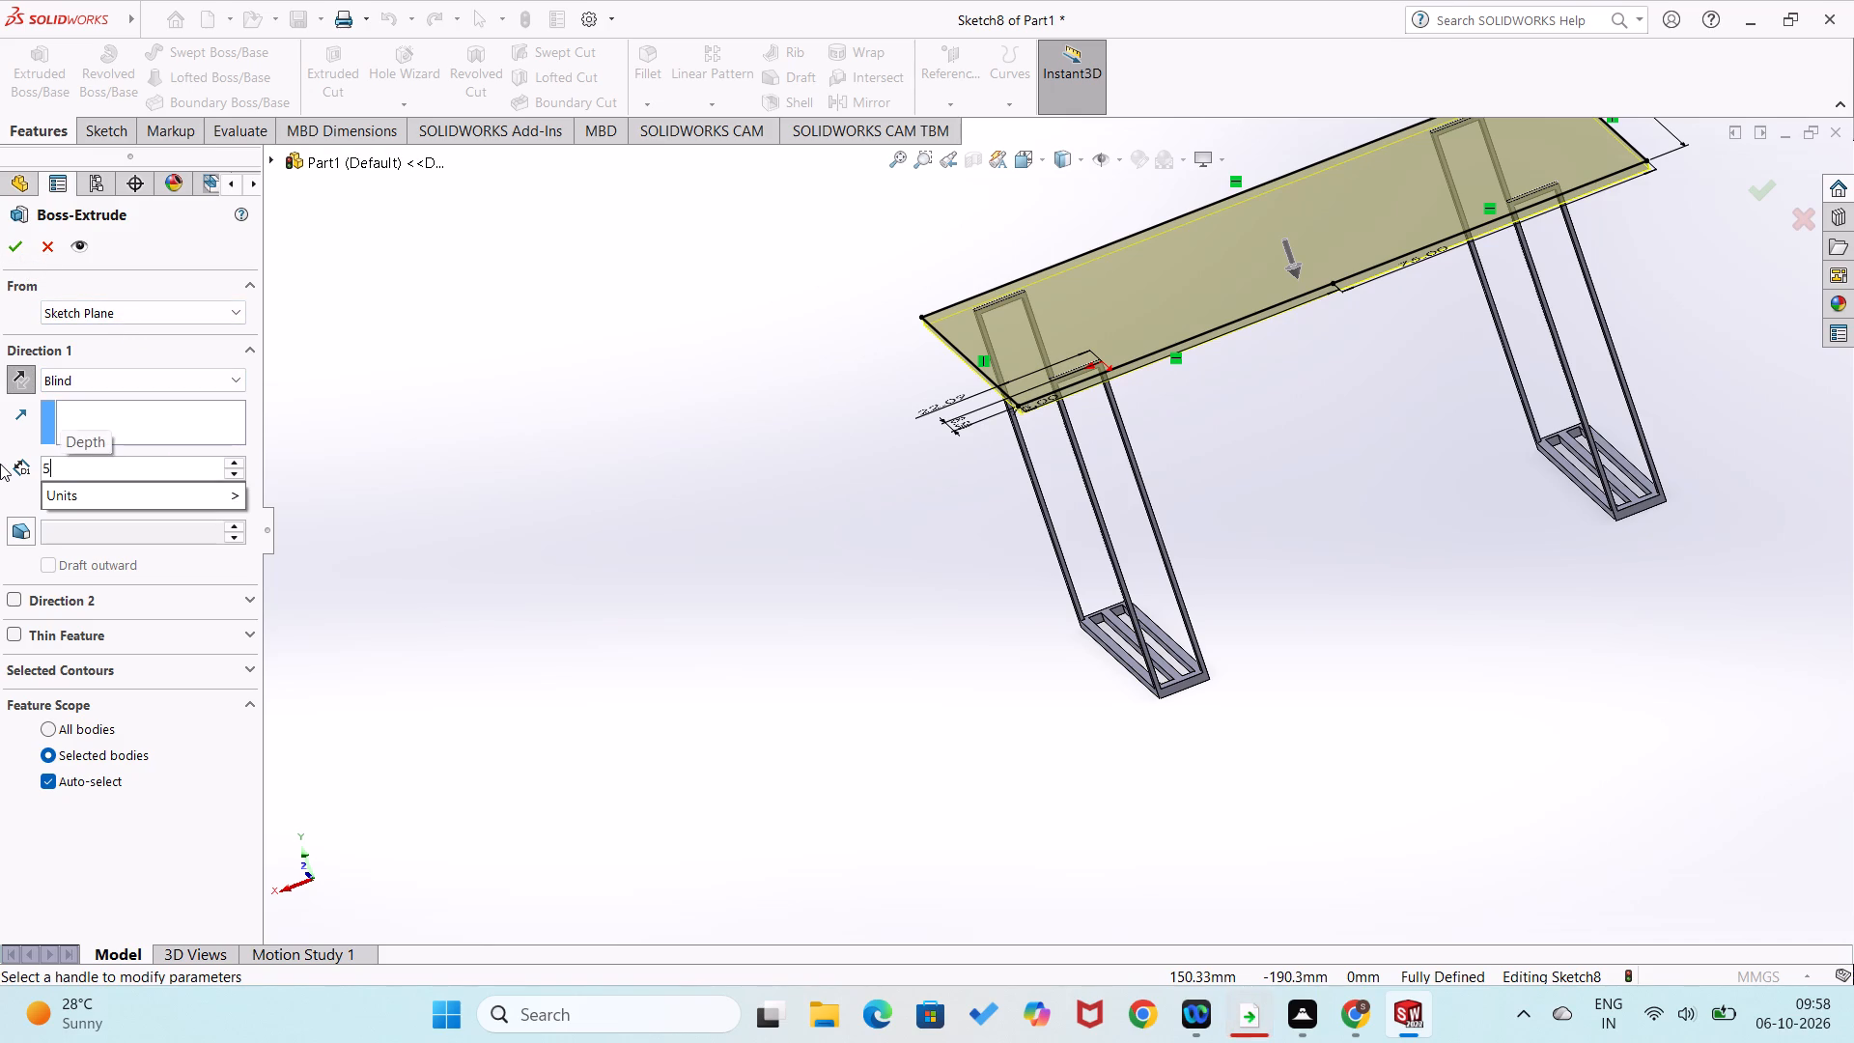
key(Return)
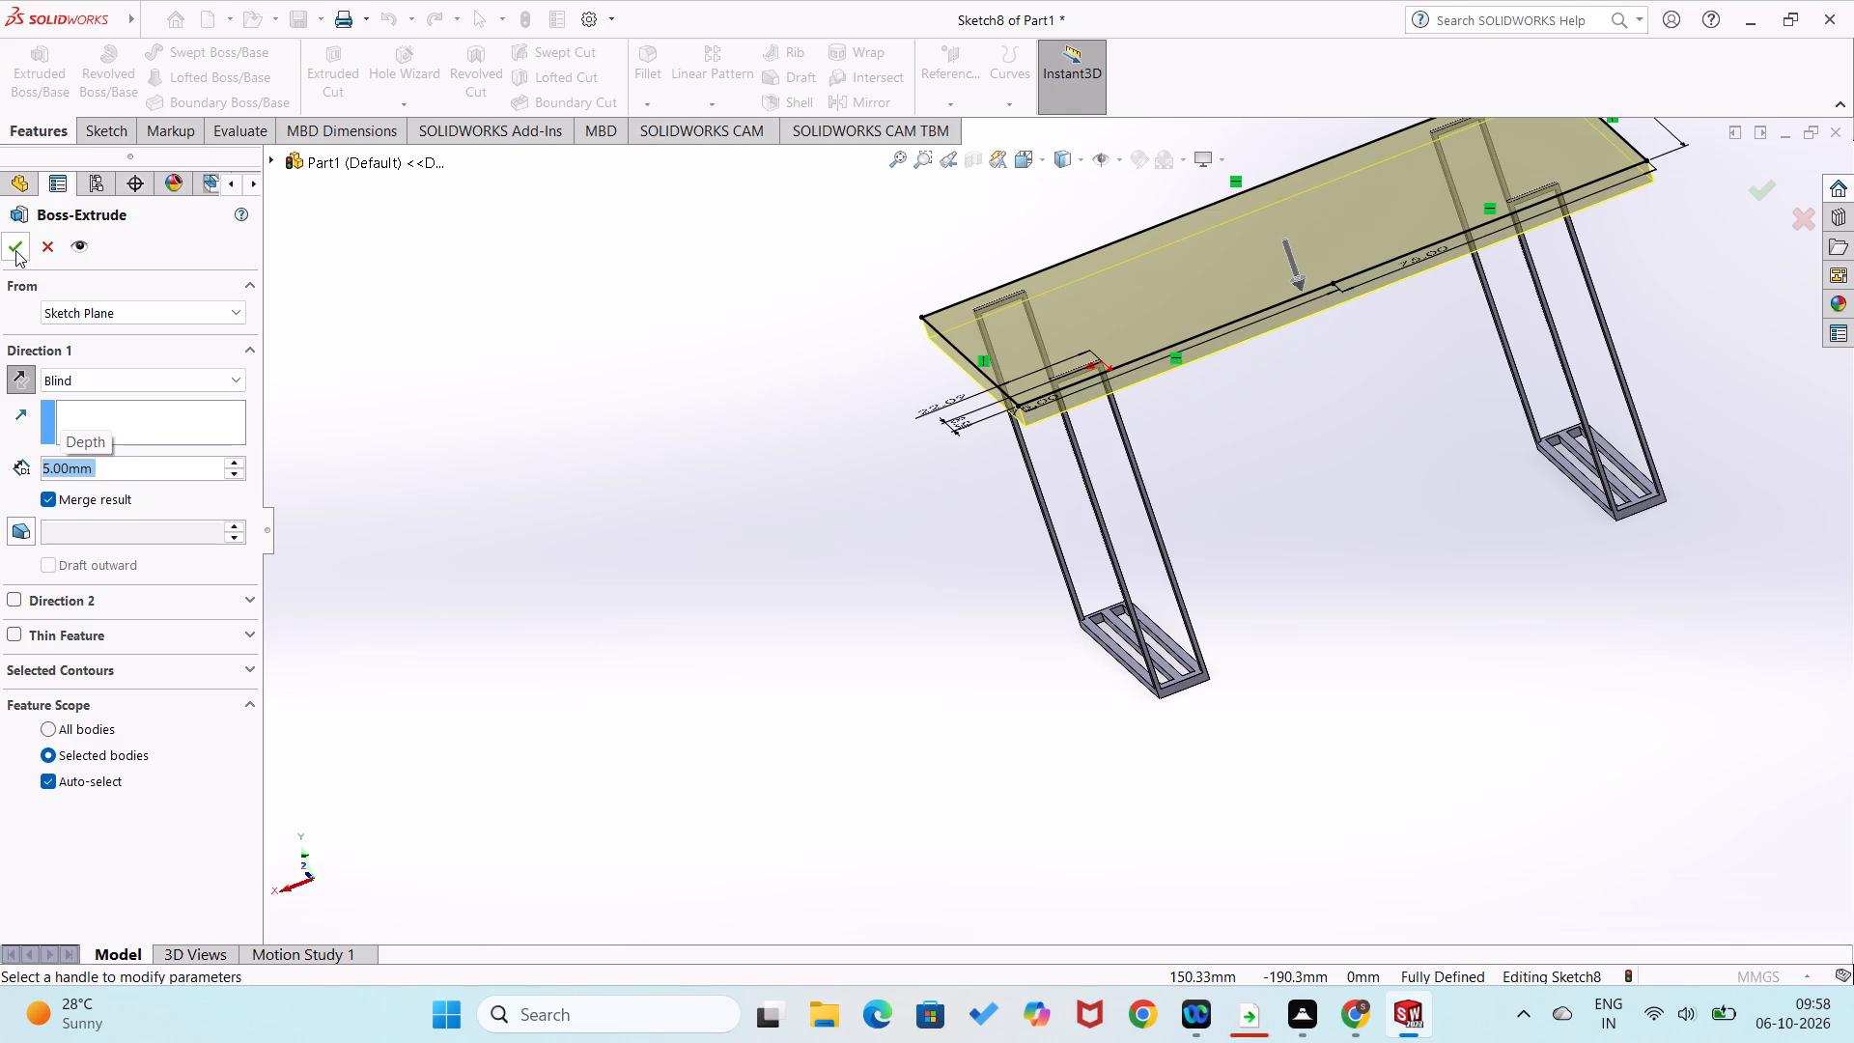
click(15, 248)
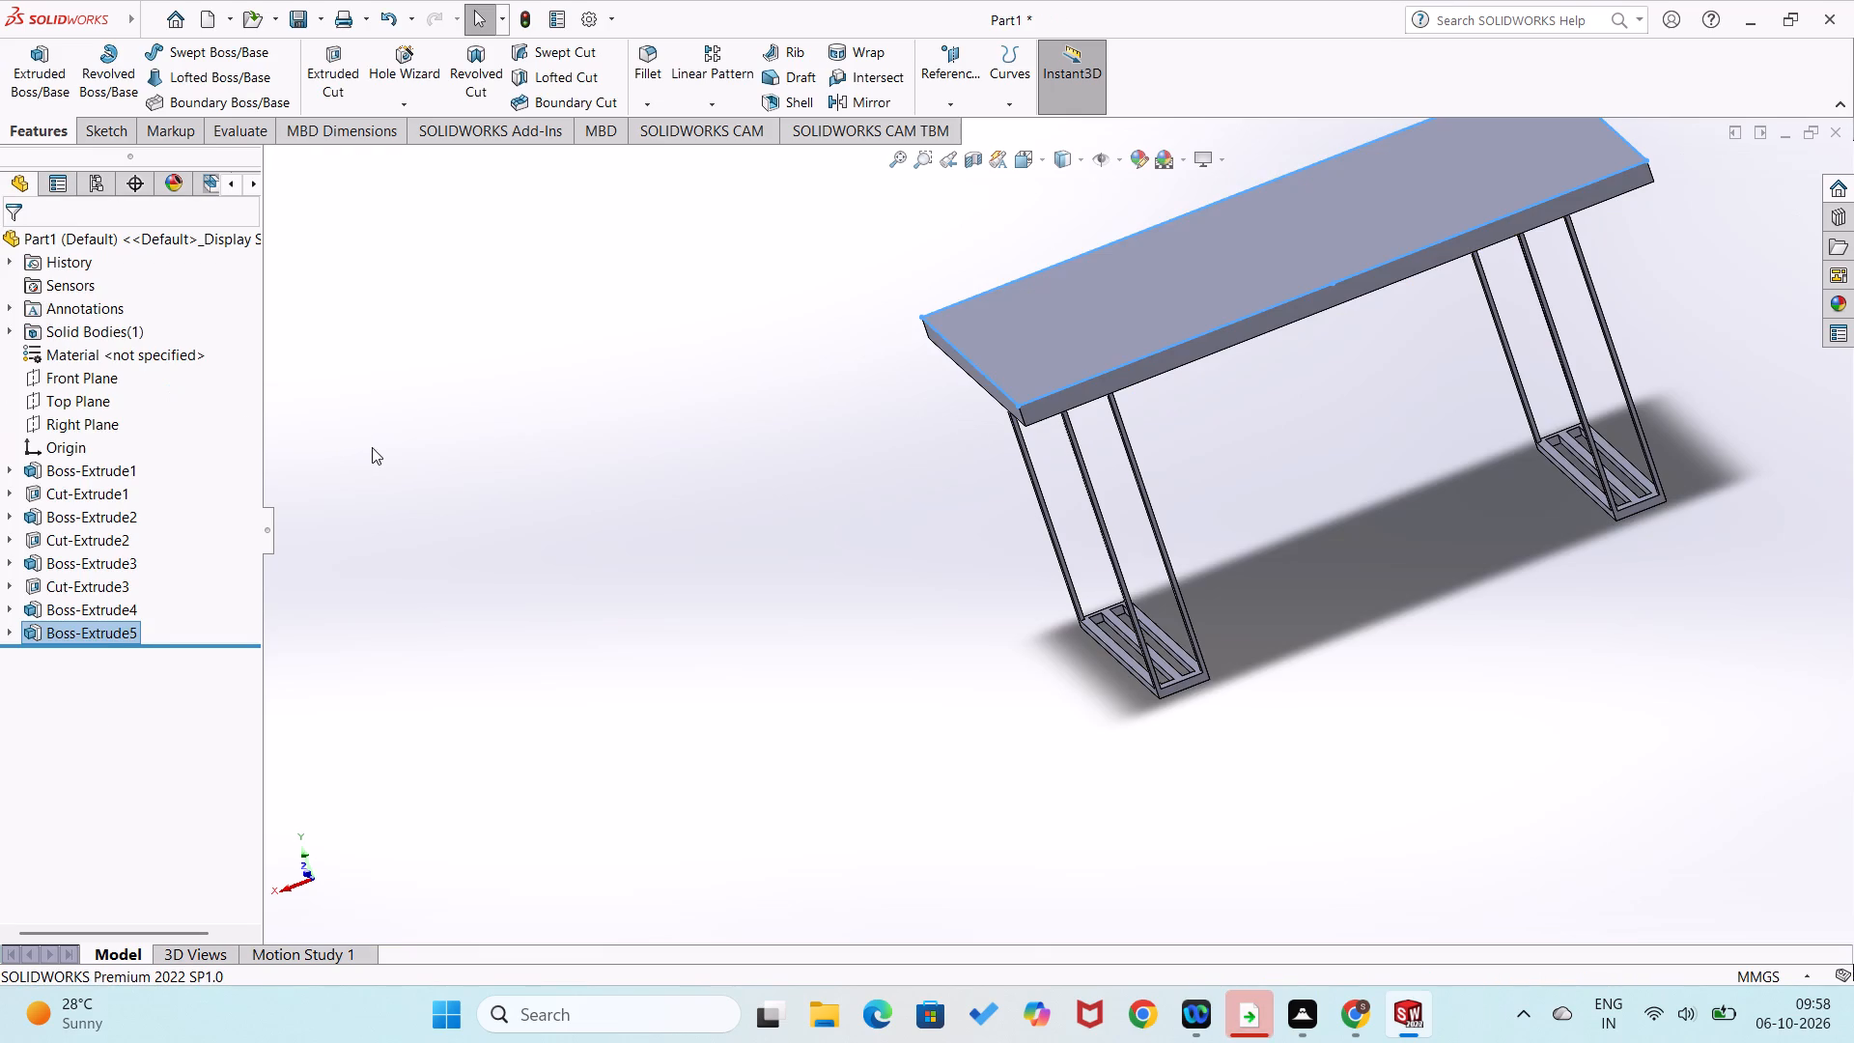
click(372, 447)
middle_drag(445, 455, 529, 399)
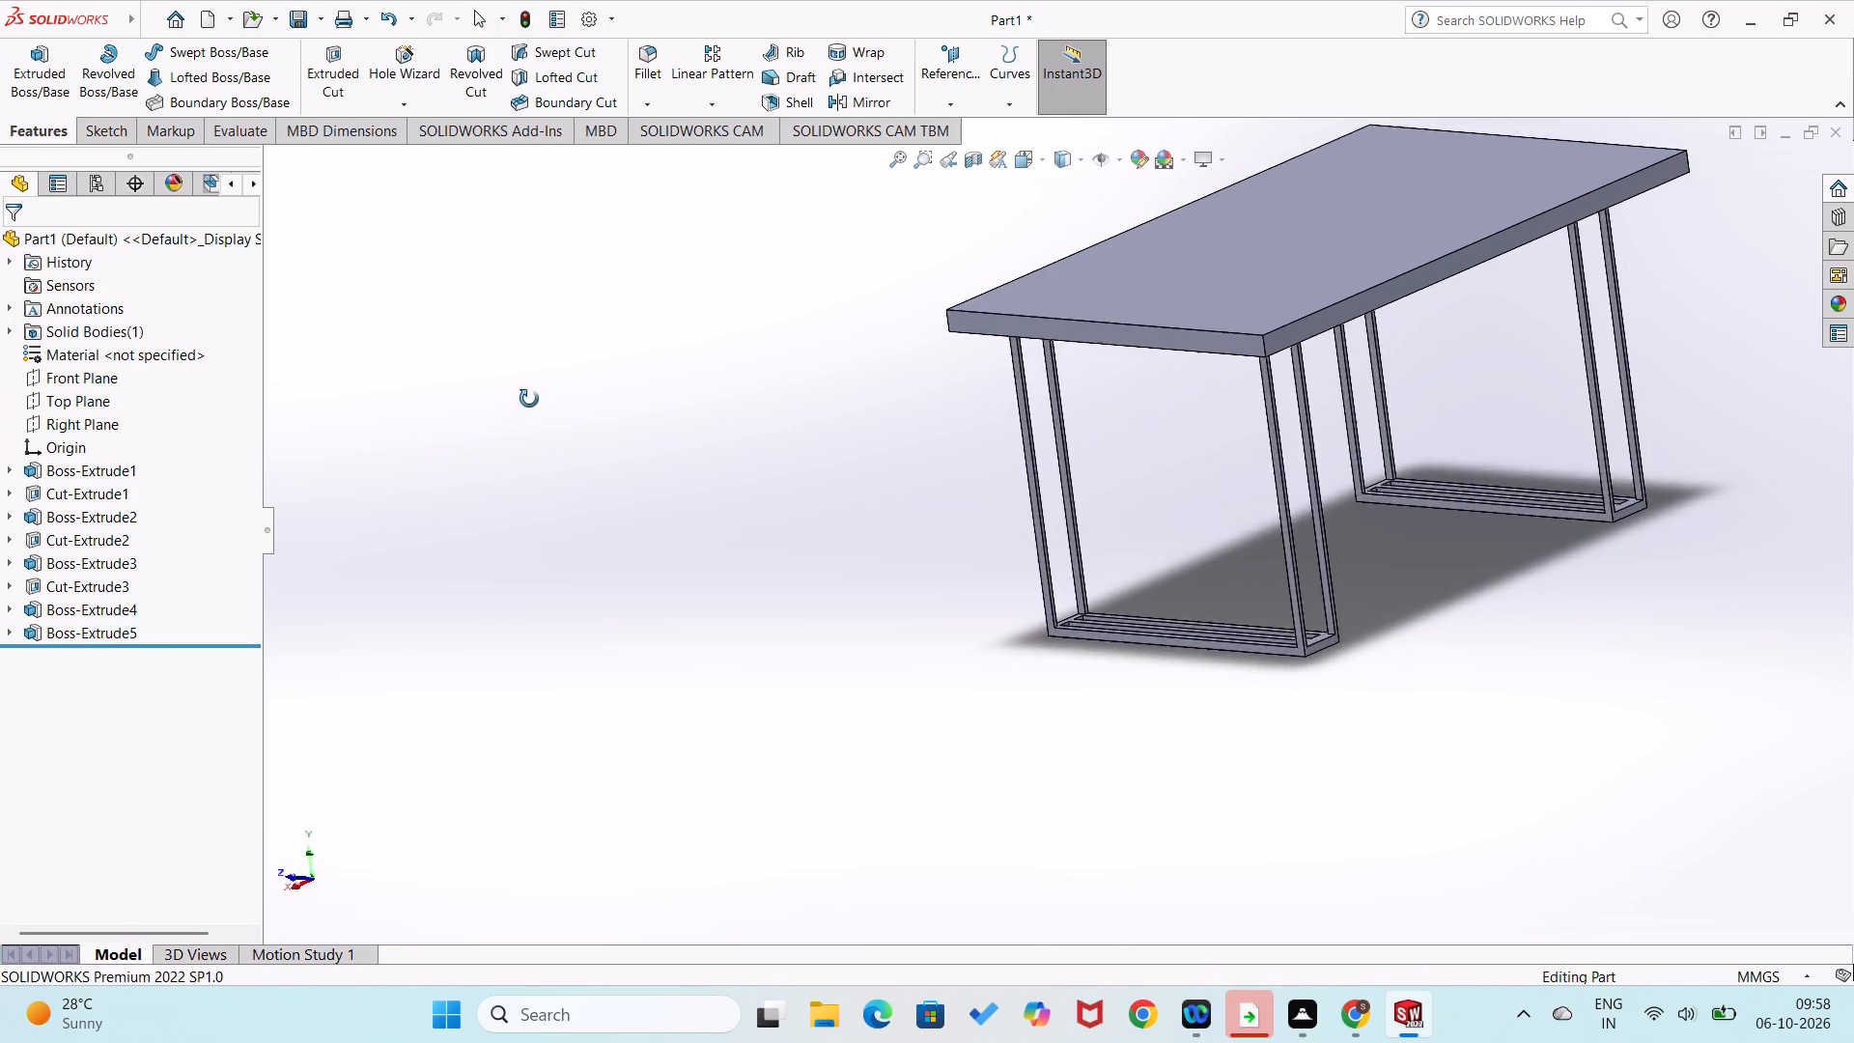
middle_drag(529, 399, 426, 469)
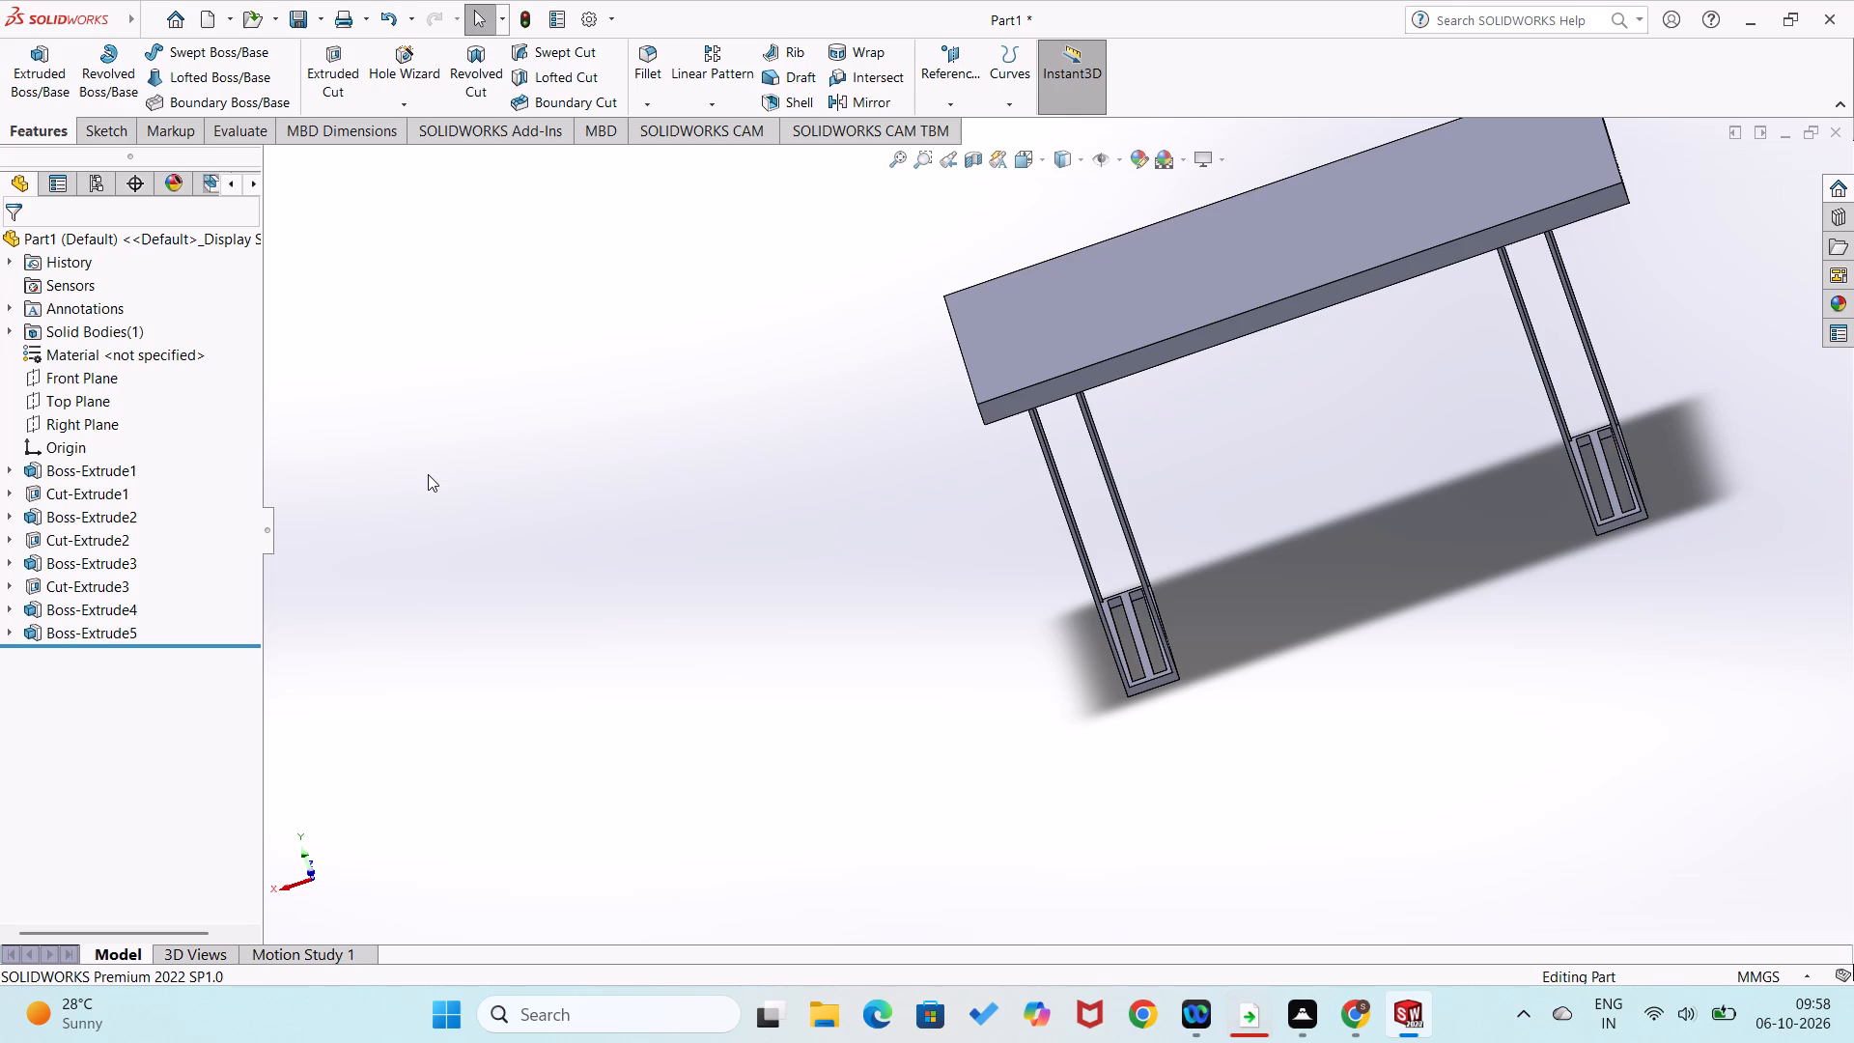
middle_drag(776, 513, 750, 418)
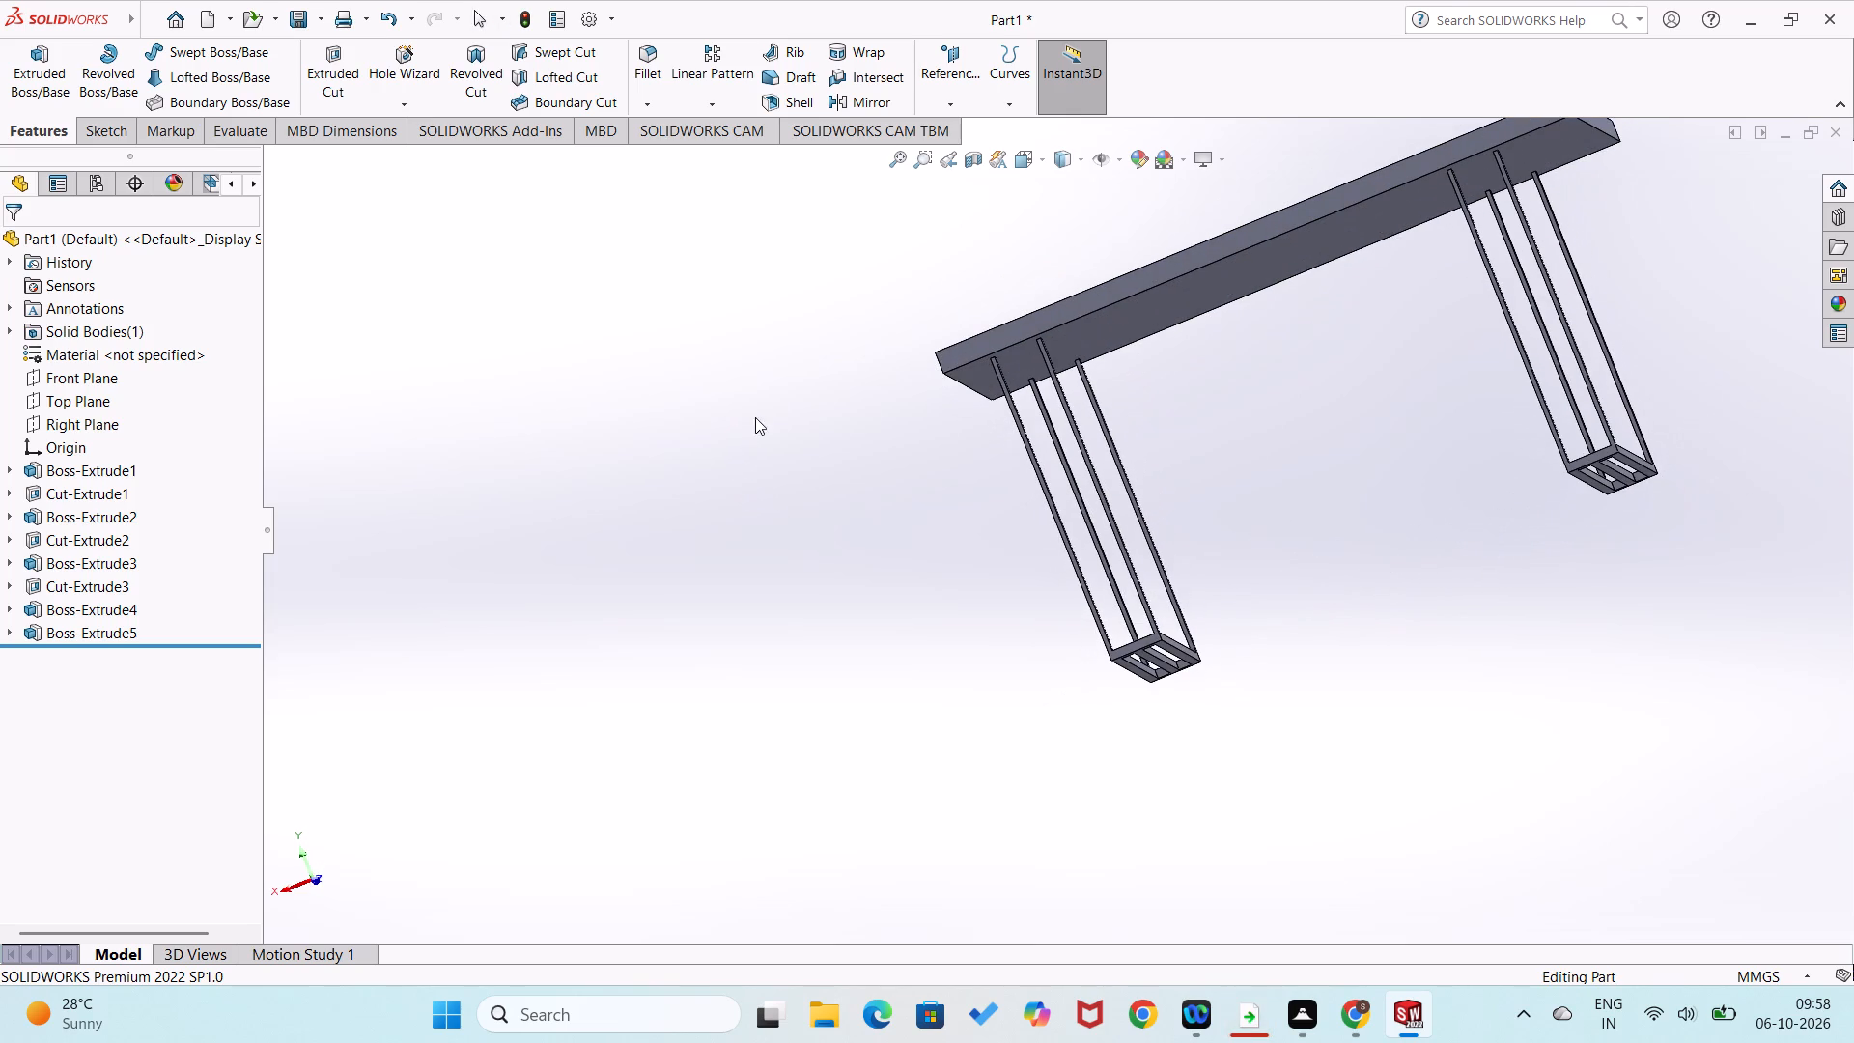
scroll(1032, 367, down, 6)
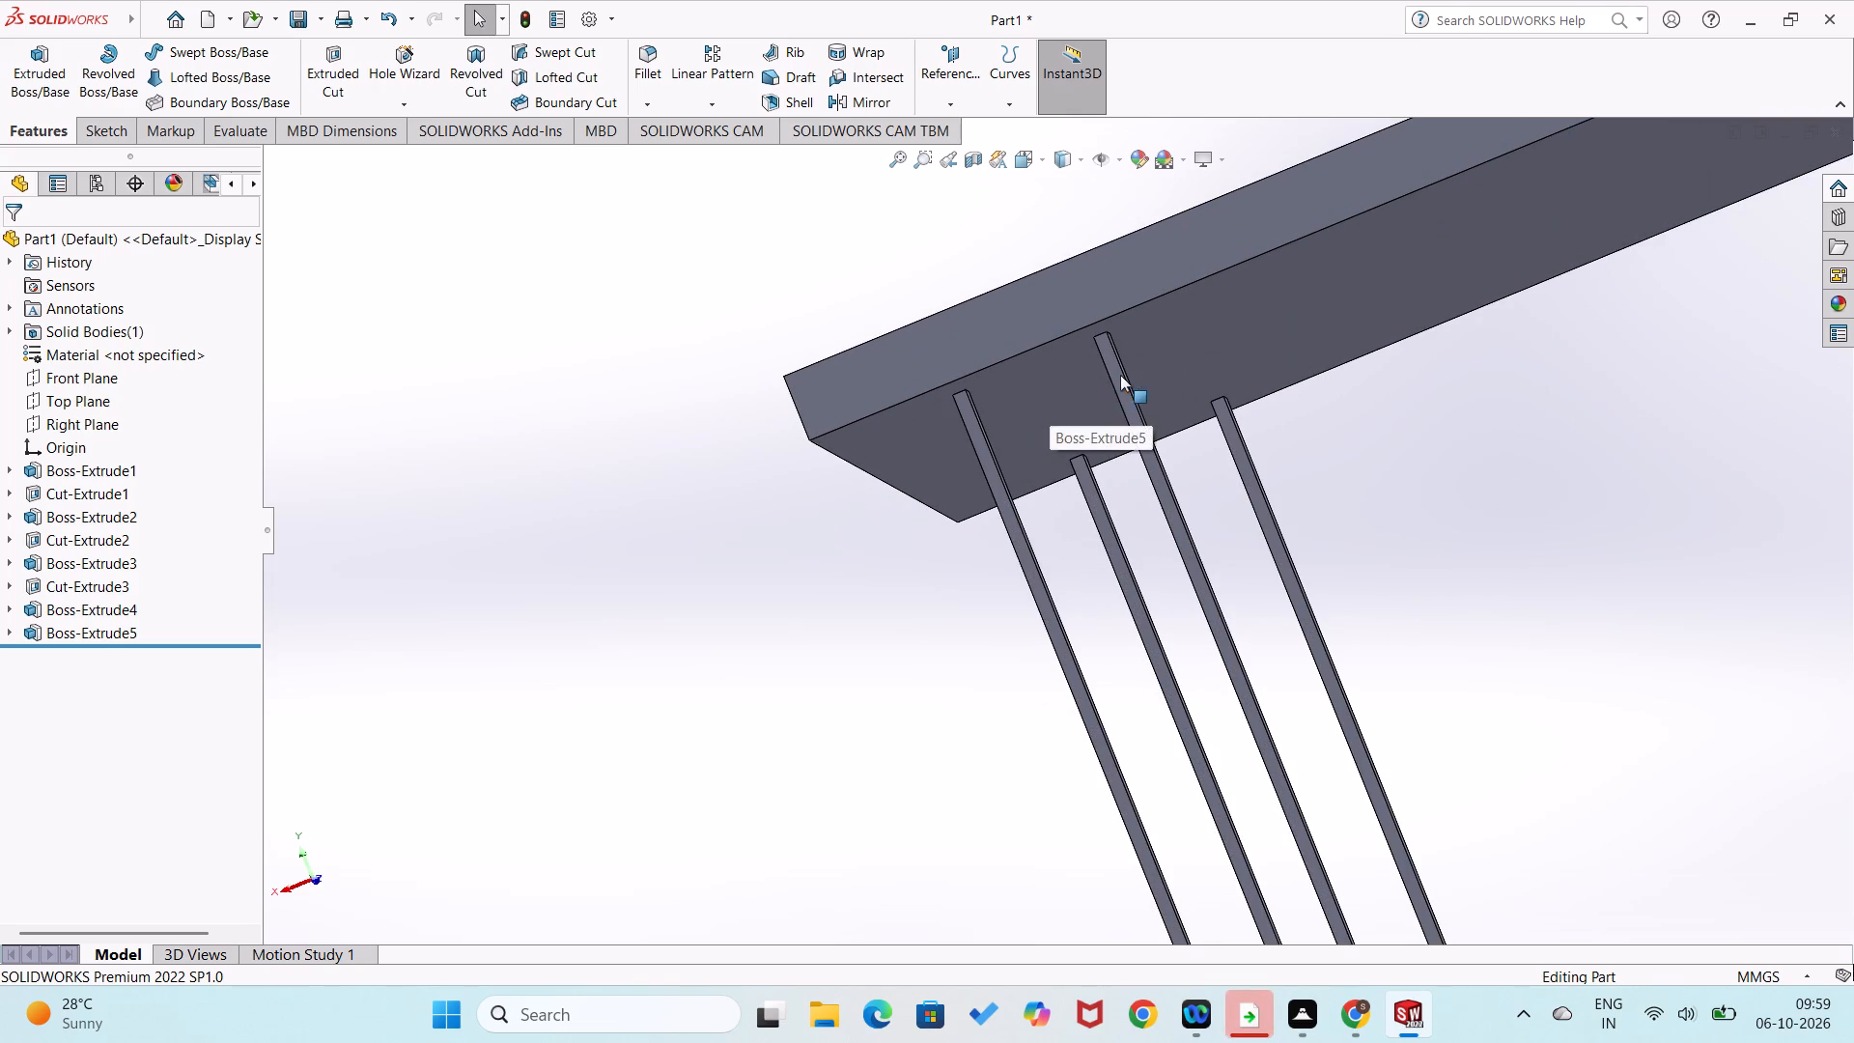
Sketch a rectangle about 121 by 15 mm on the long-side leg face, directly under the top, spanning between the end legs' outer edges.
right_click(1119, 375)
click(1162, 347)
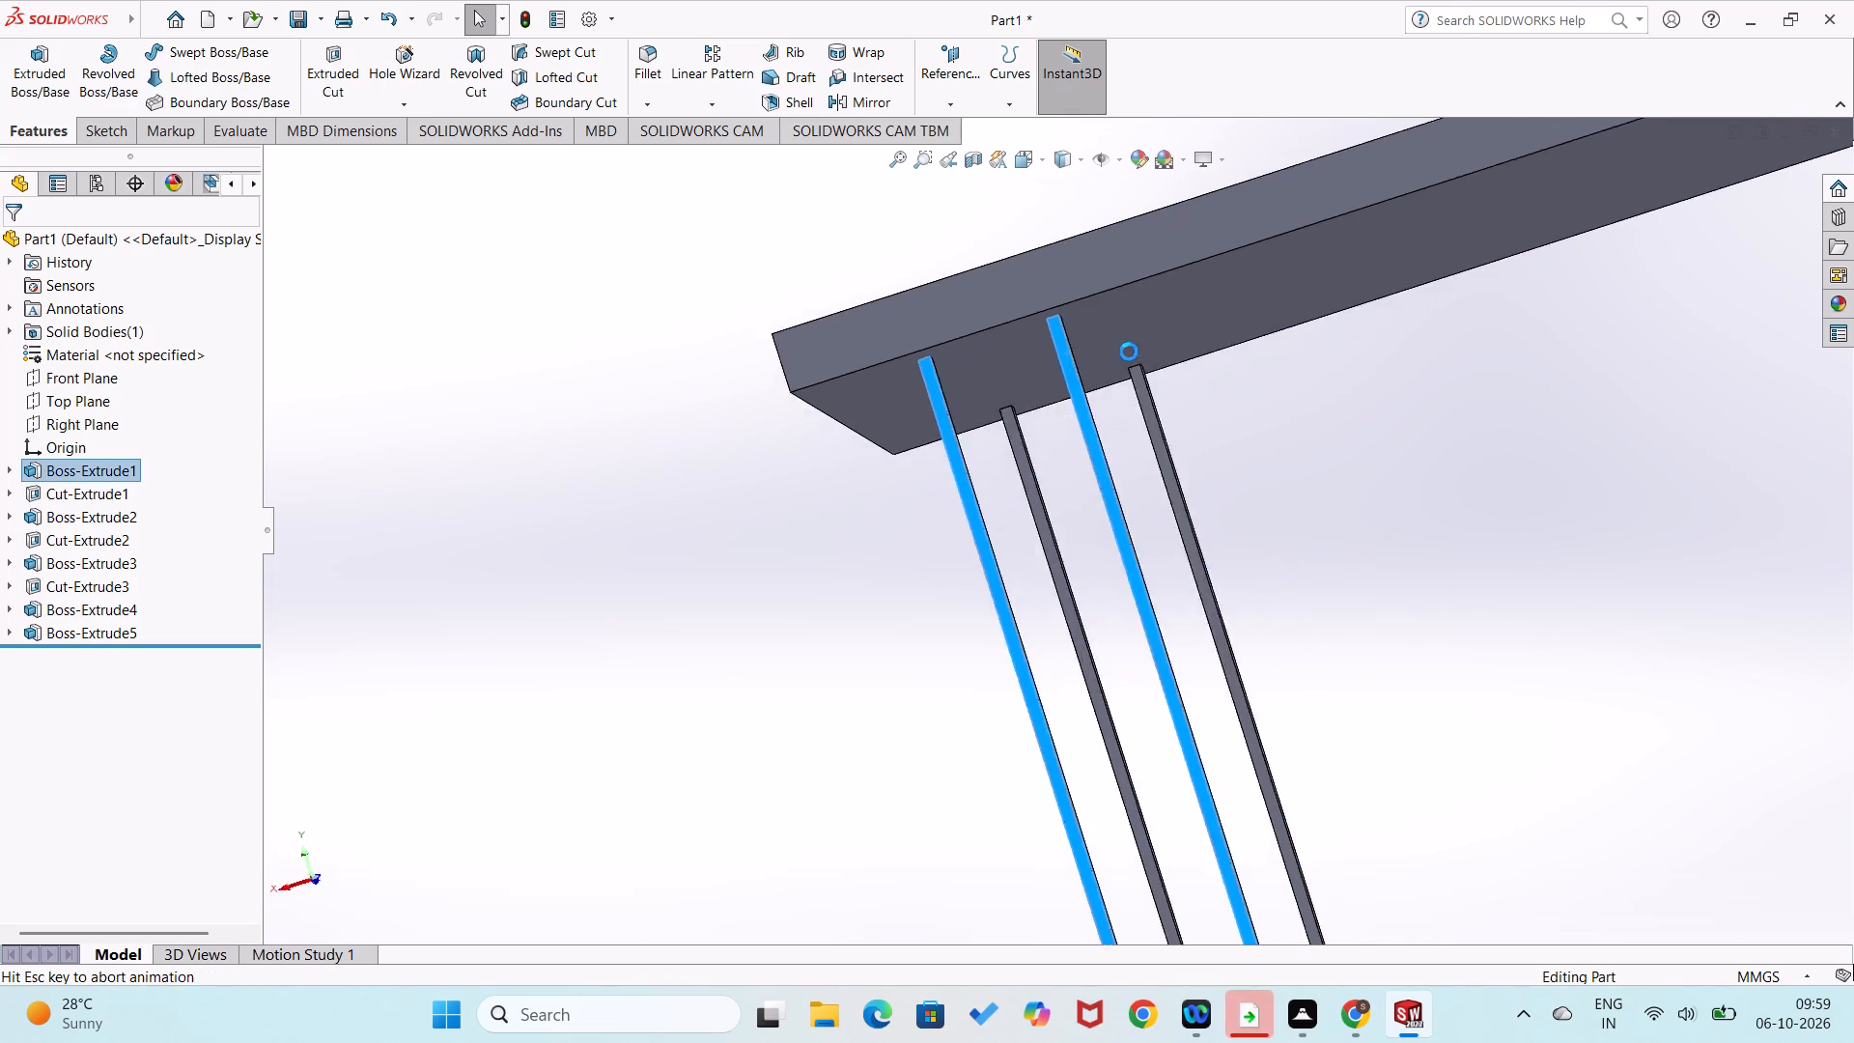
click(604, 429)
right_drag(632, 371, 573, 509)
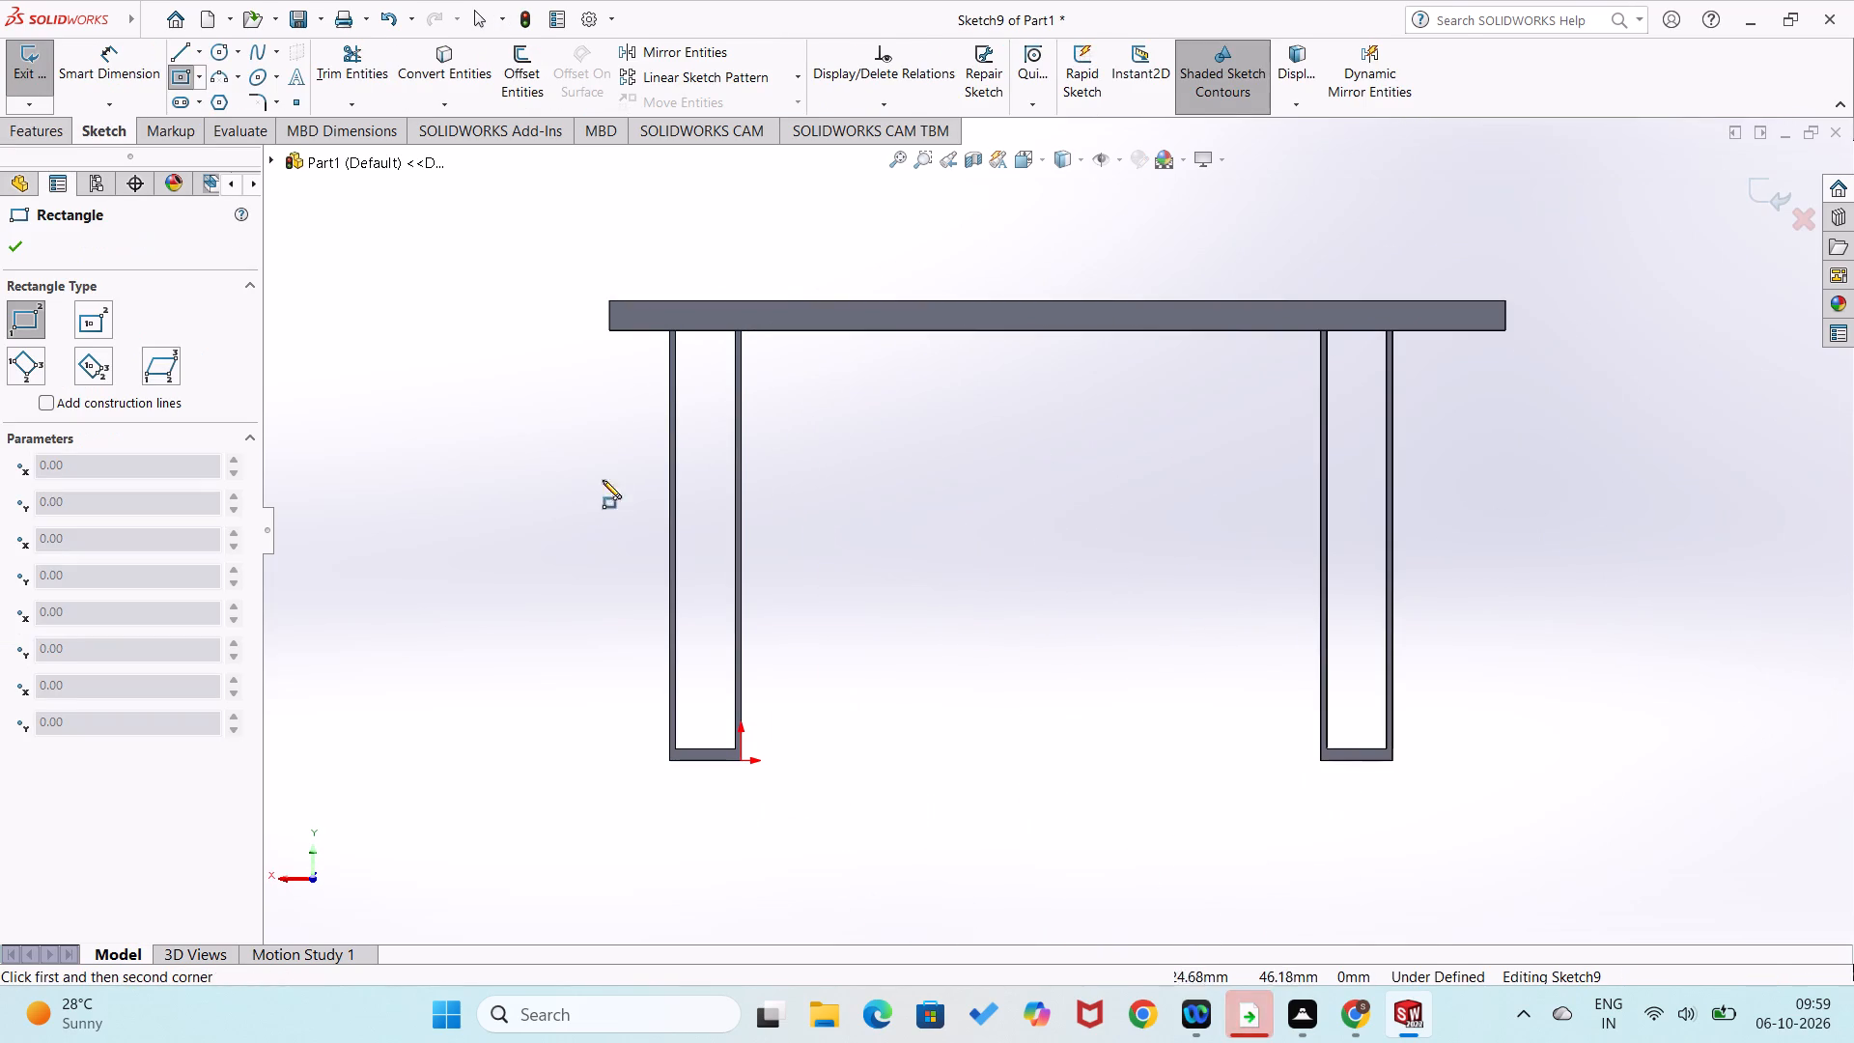
scroll(669, 336, down, 4)
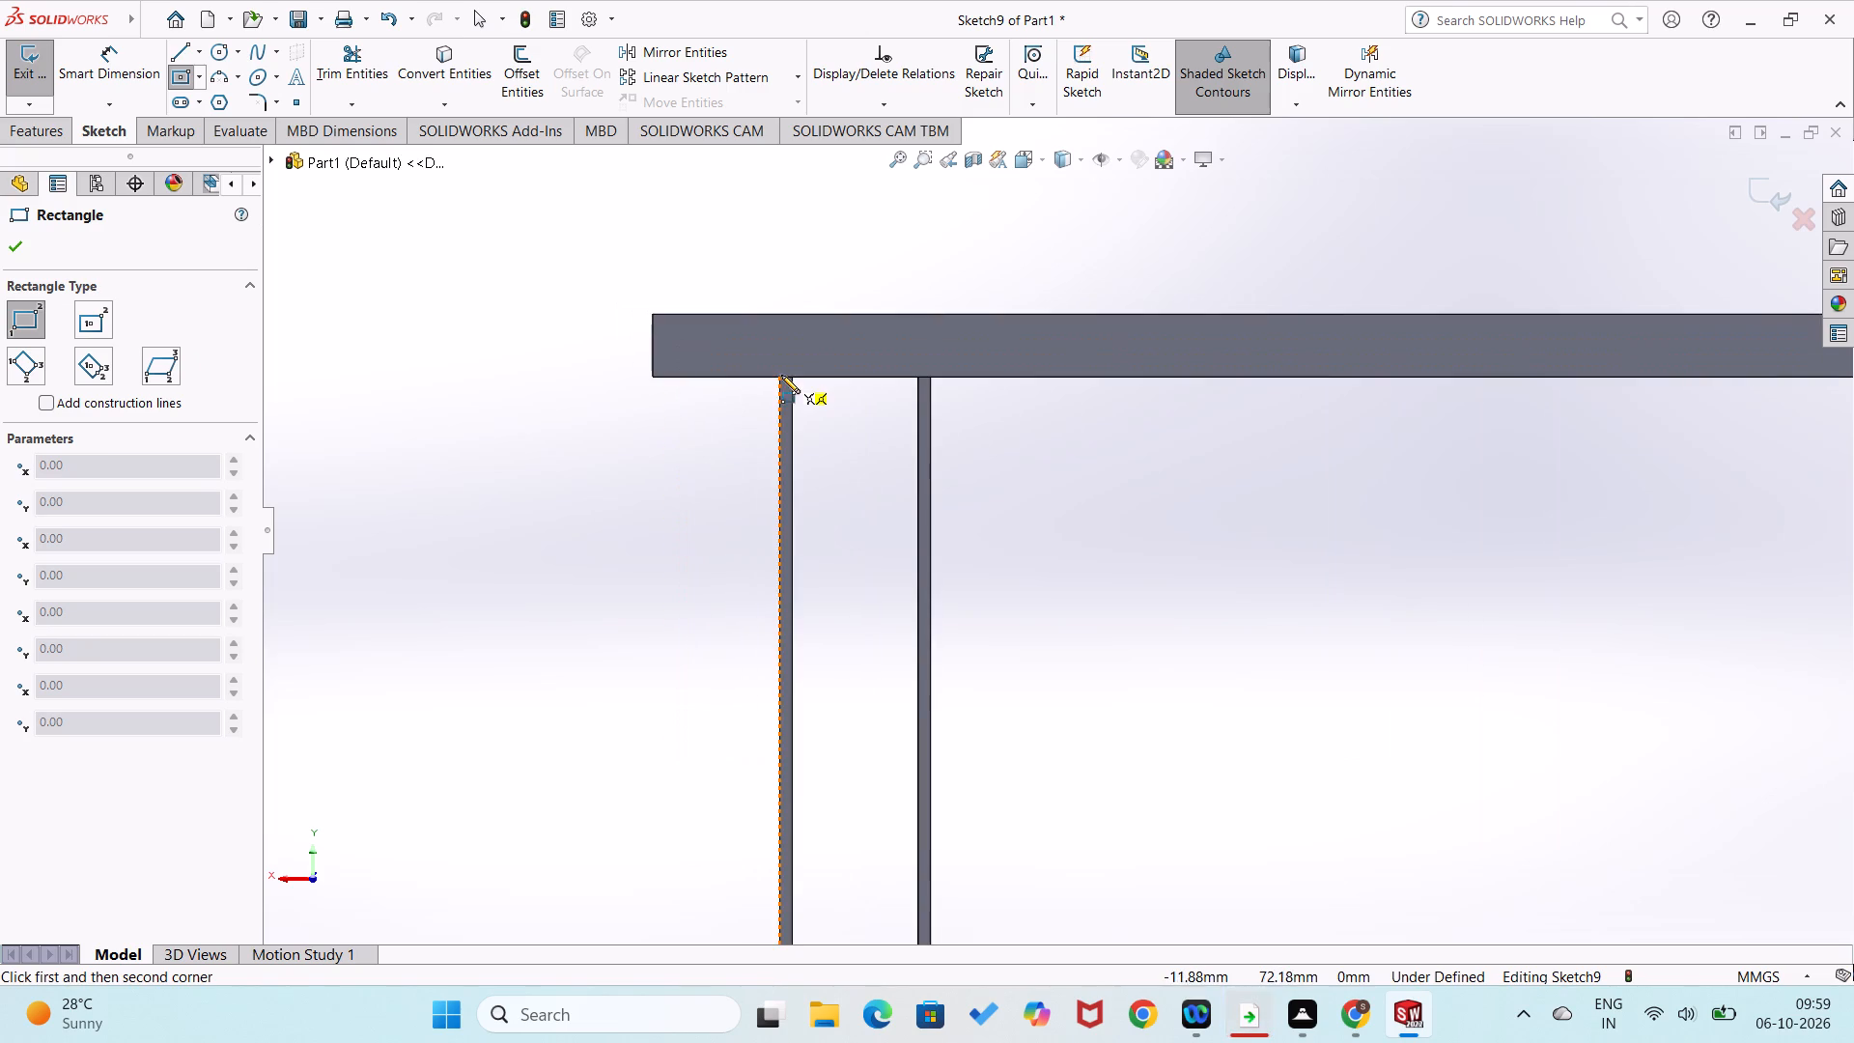
click(778, 380)
scroll(1345, 555, up, 3)
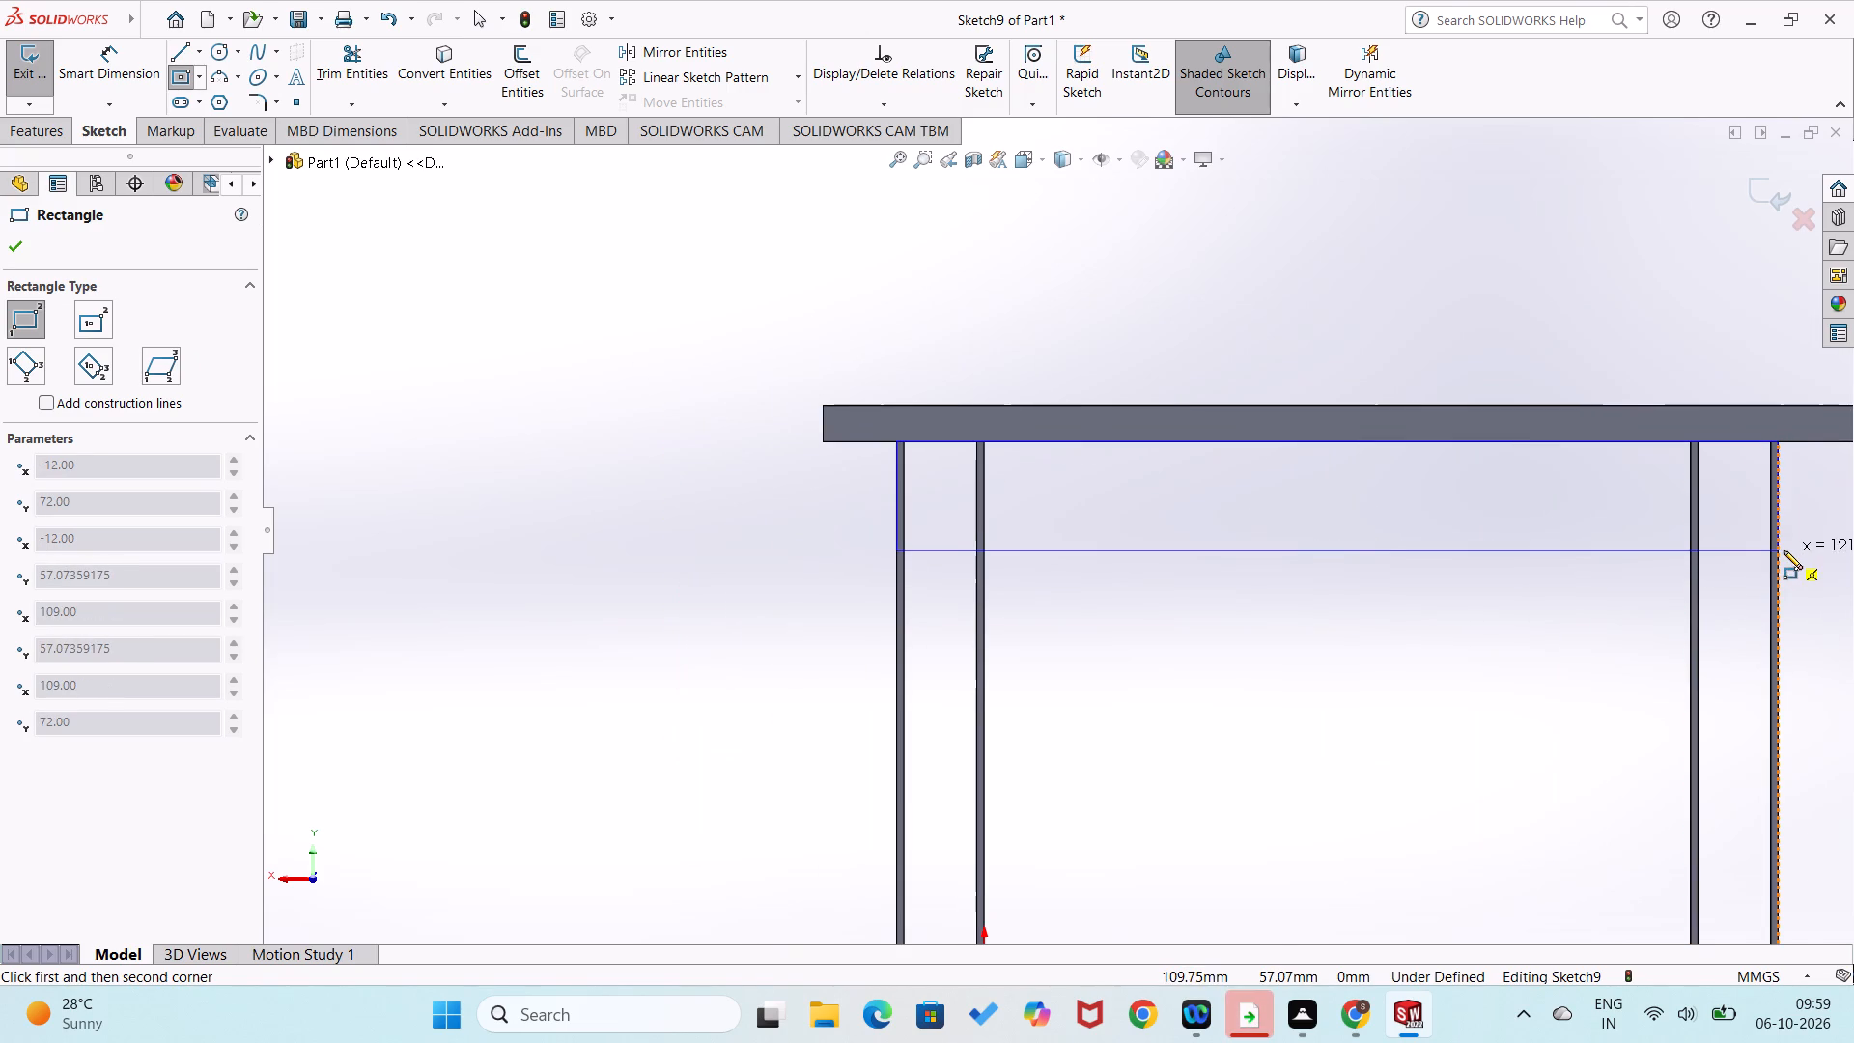
click(1780, 550)
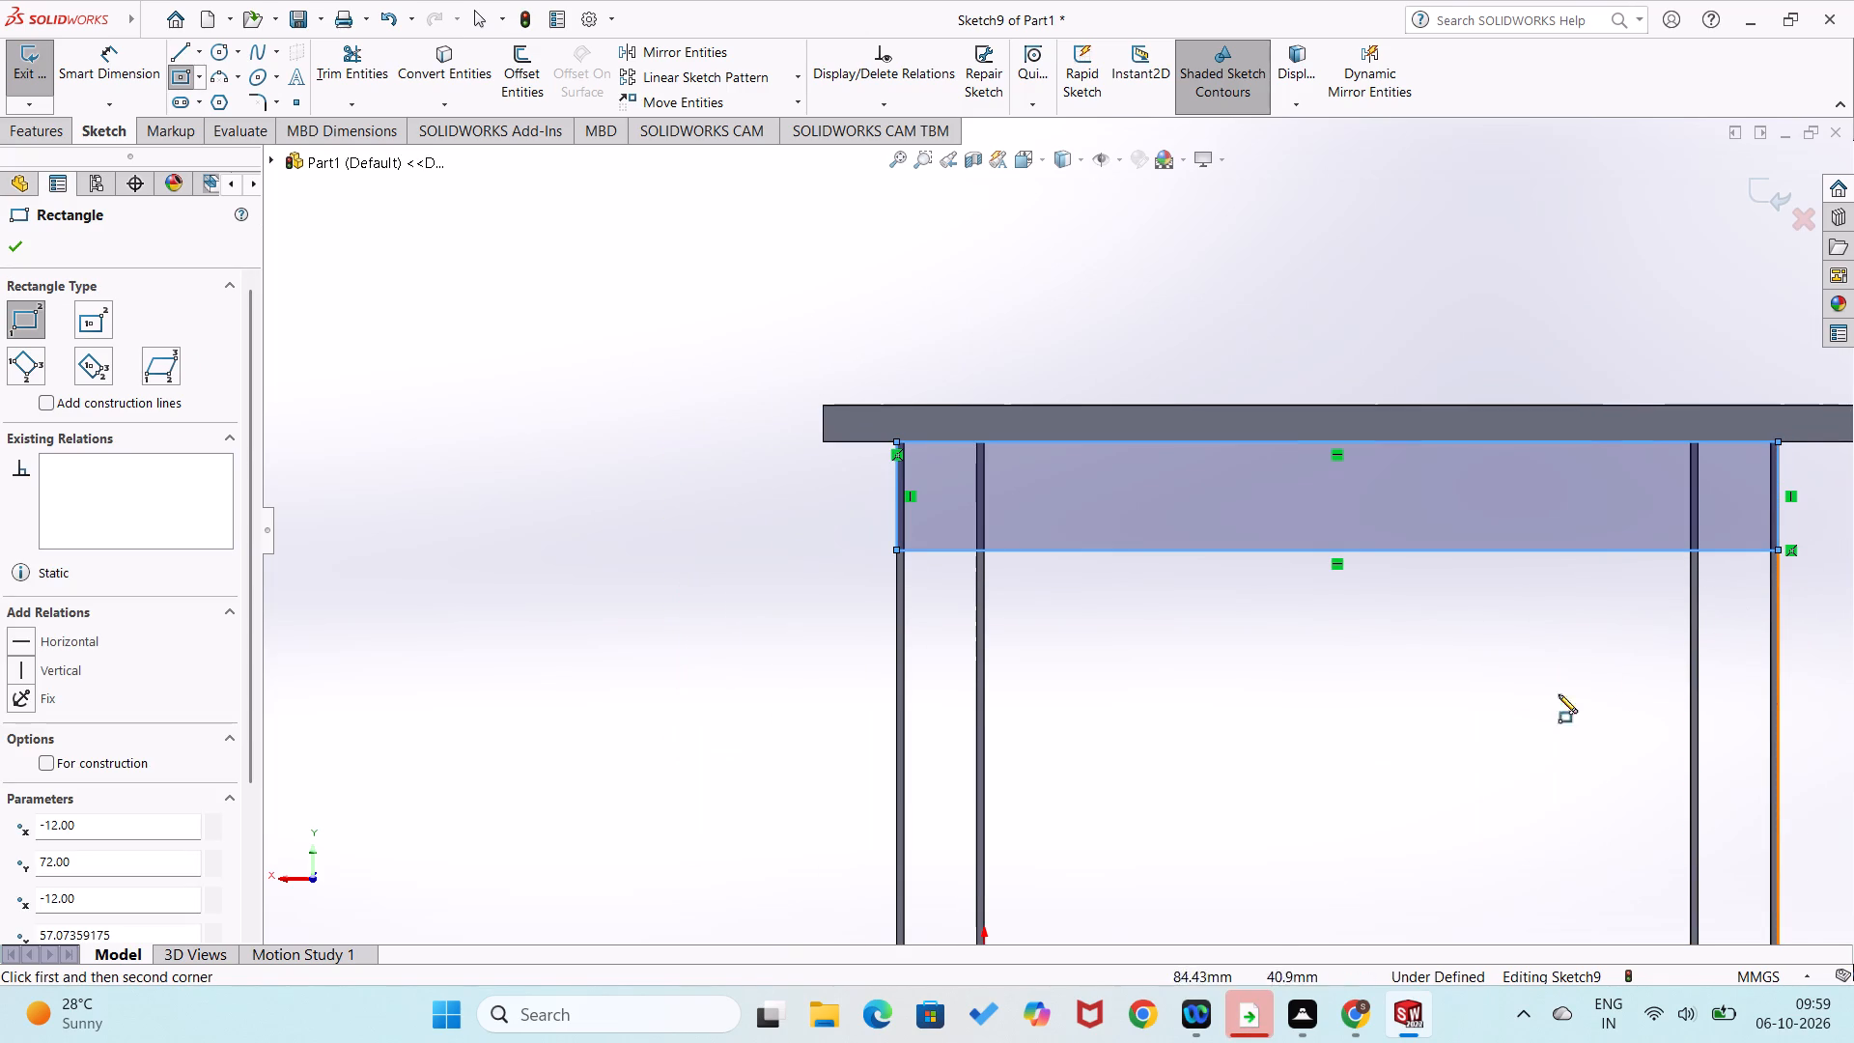
Dimension the rectangle's height as 3 mm.
right_drag(1489, 742, 1493, 624)
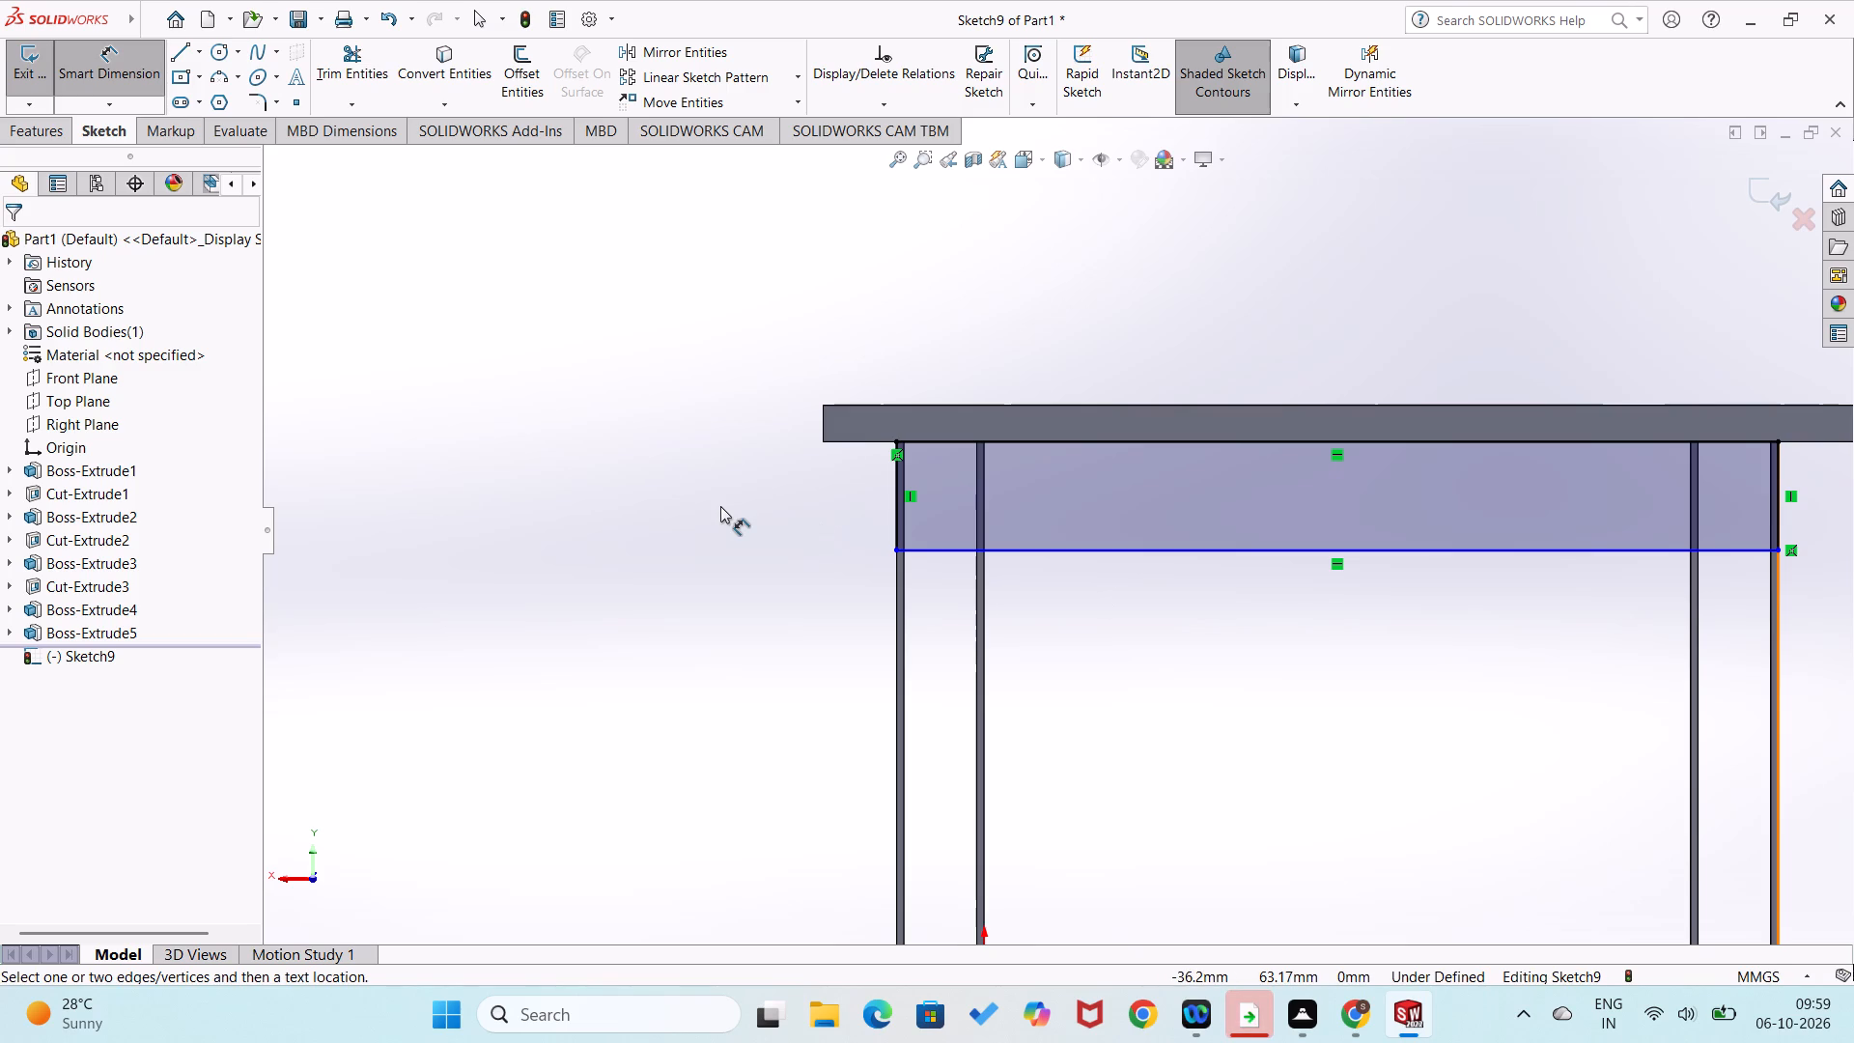
click(894, 511)
click(826, 519)
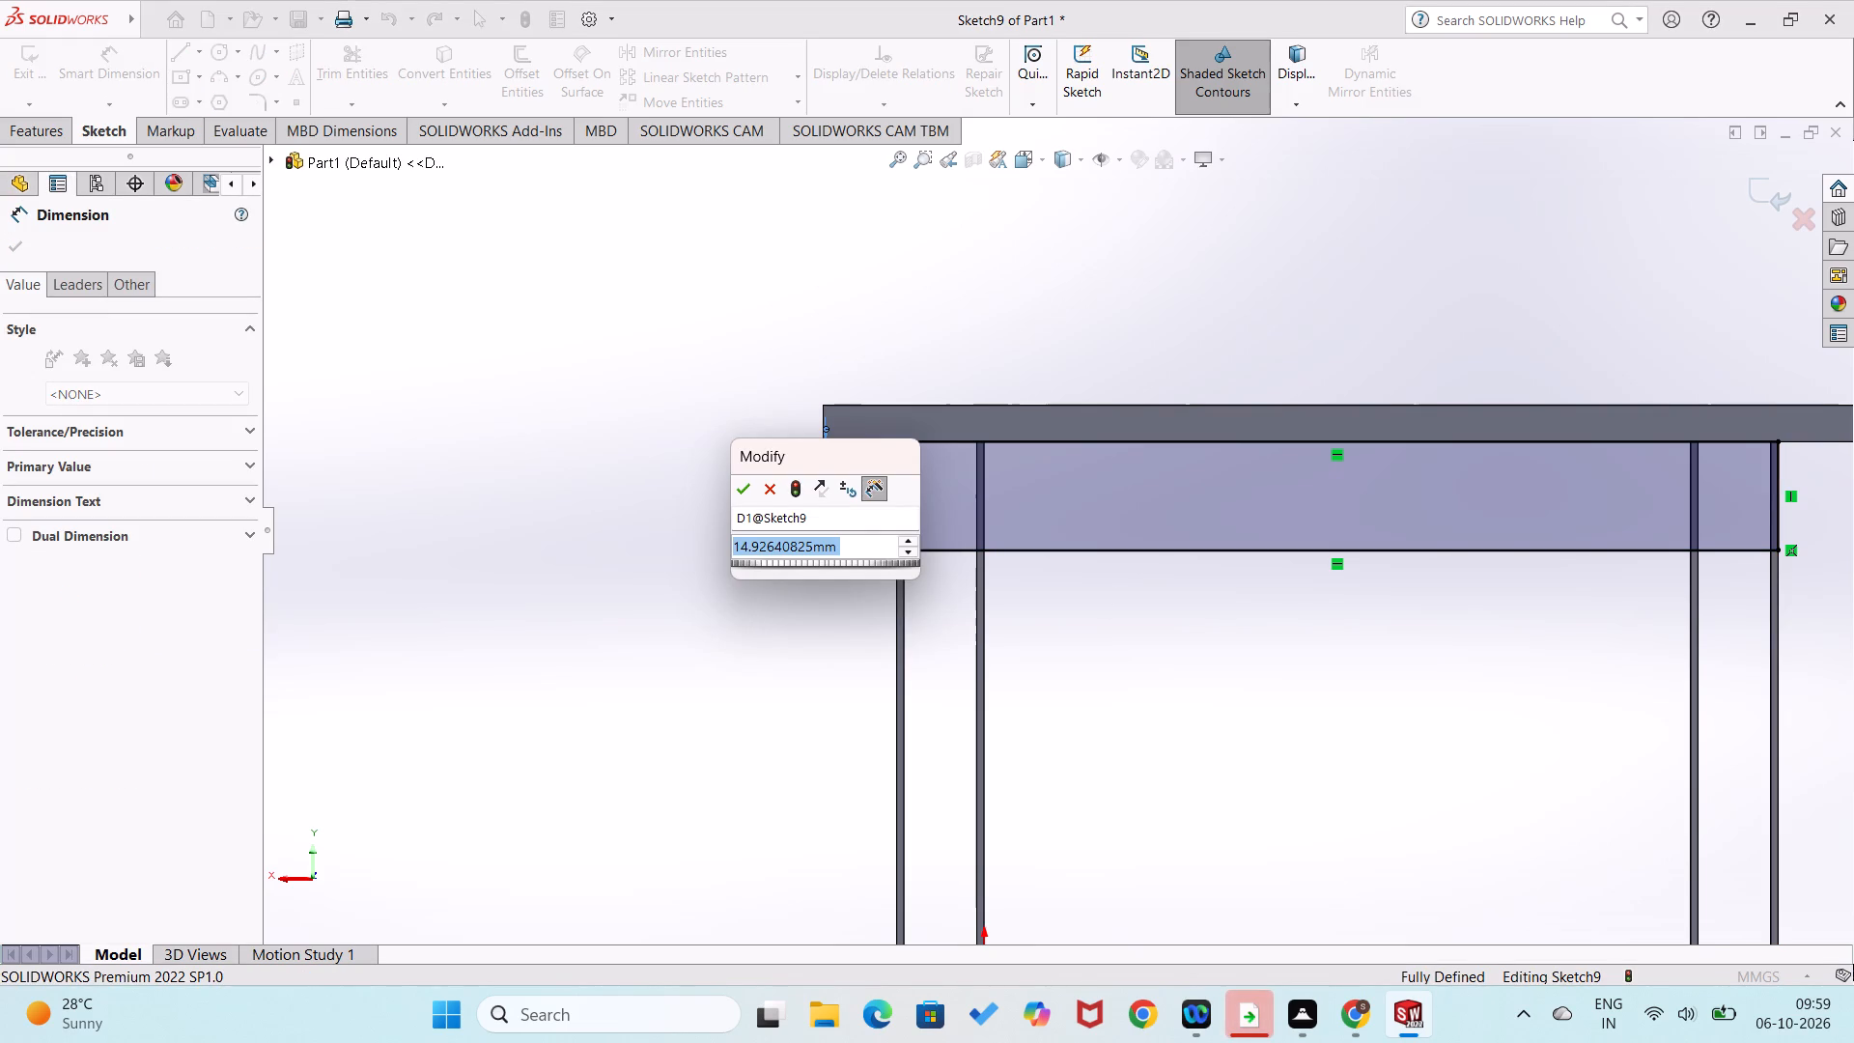
key(2)
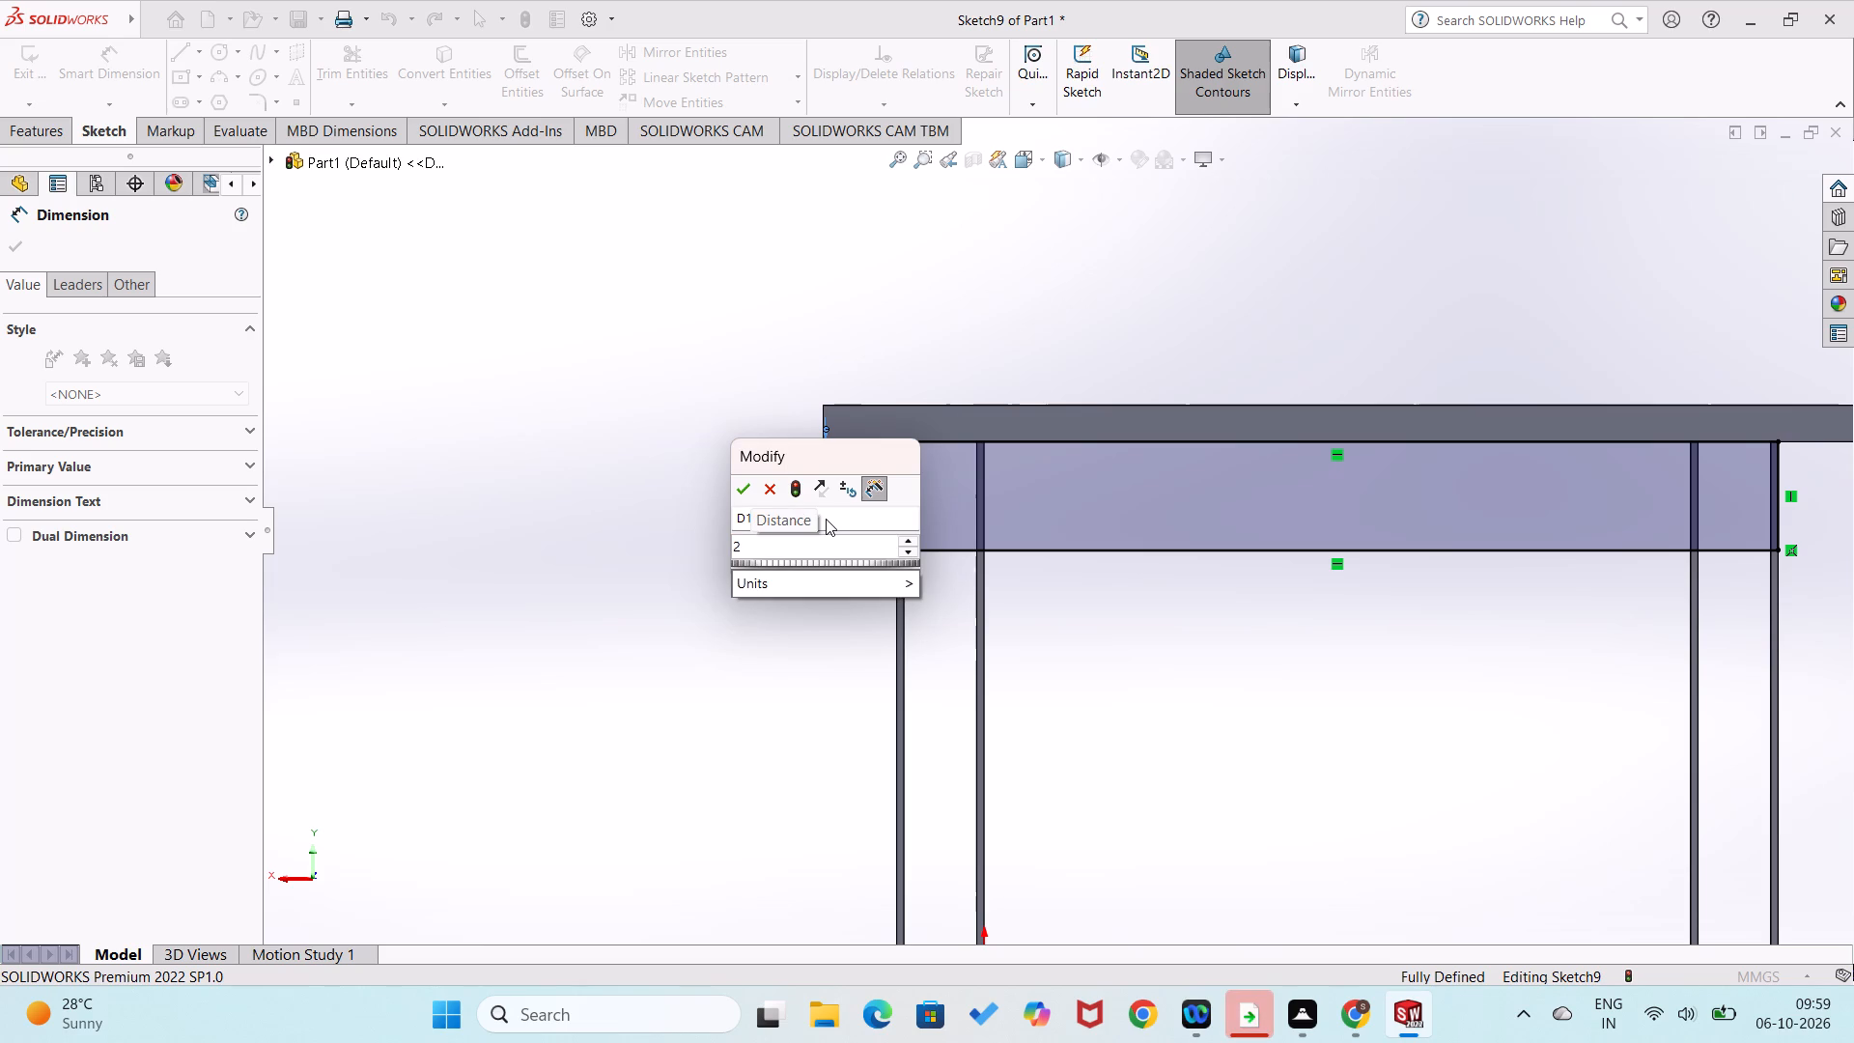
key(BackSpace)
key(3)
key(Return)
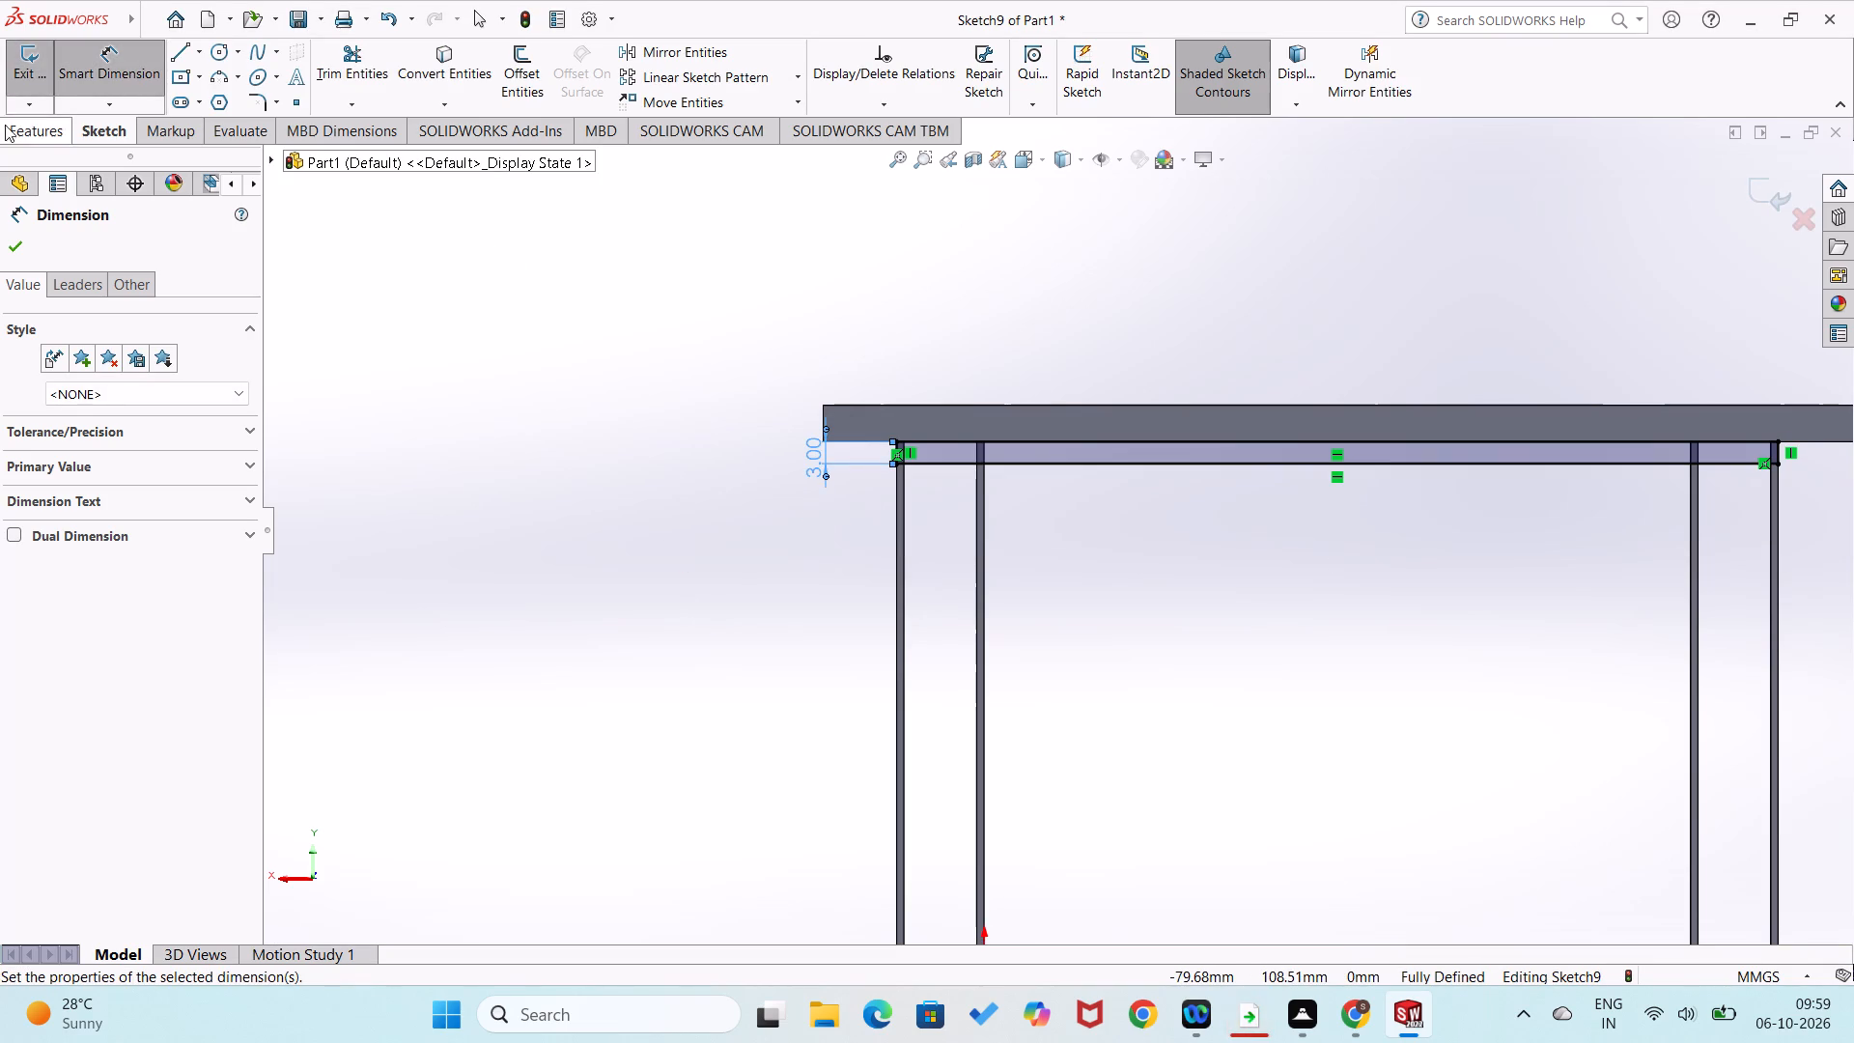
Extrude the rectangle as a boss to a blind depth of 5 mm, in the reversed direction inward under the top.
click(38, 125)
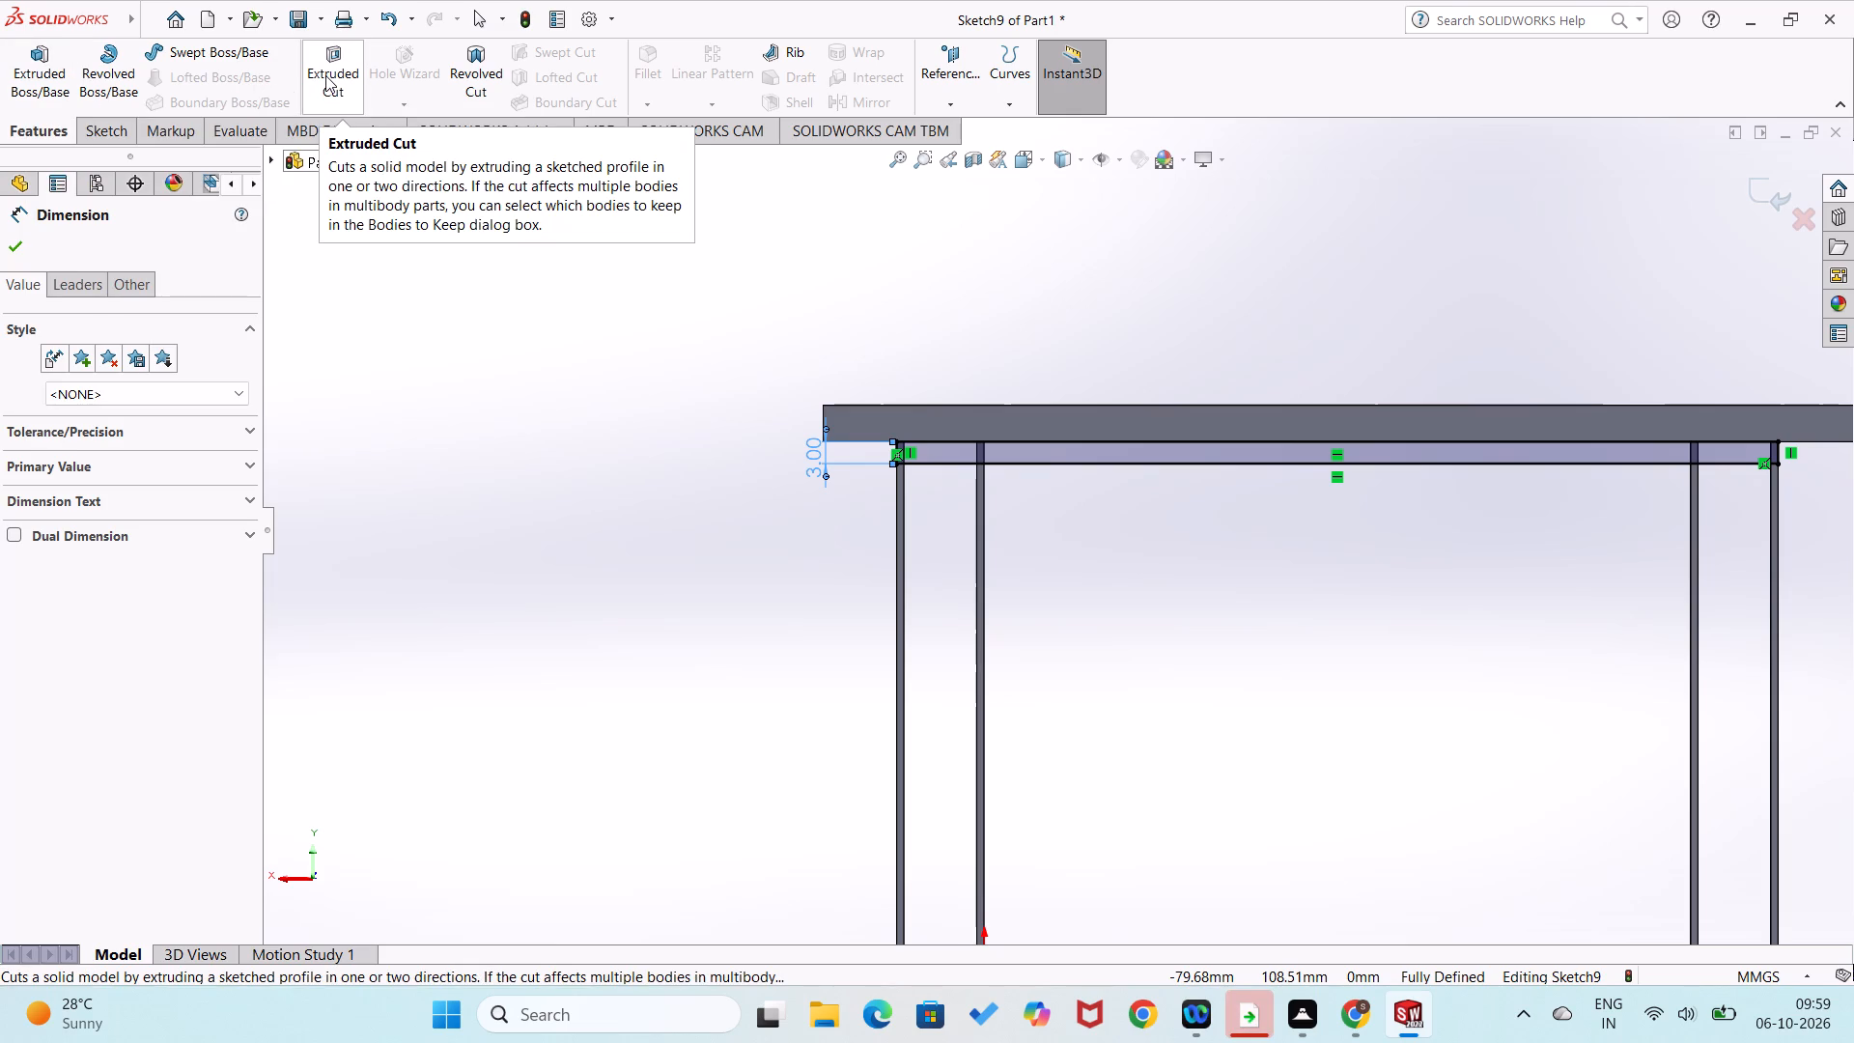
click(42, 86)
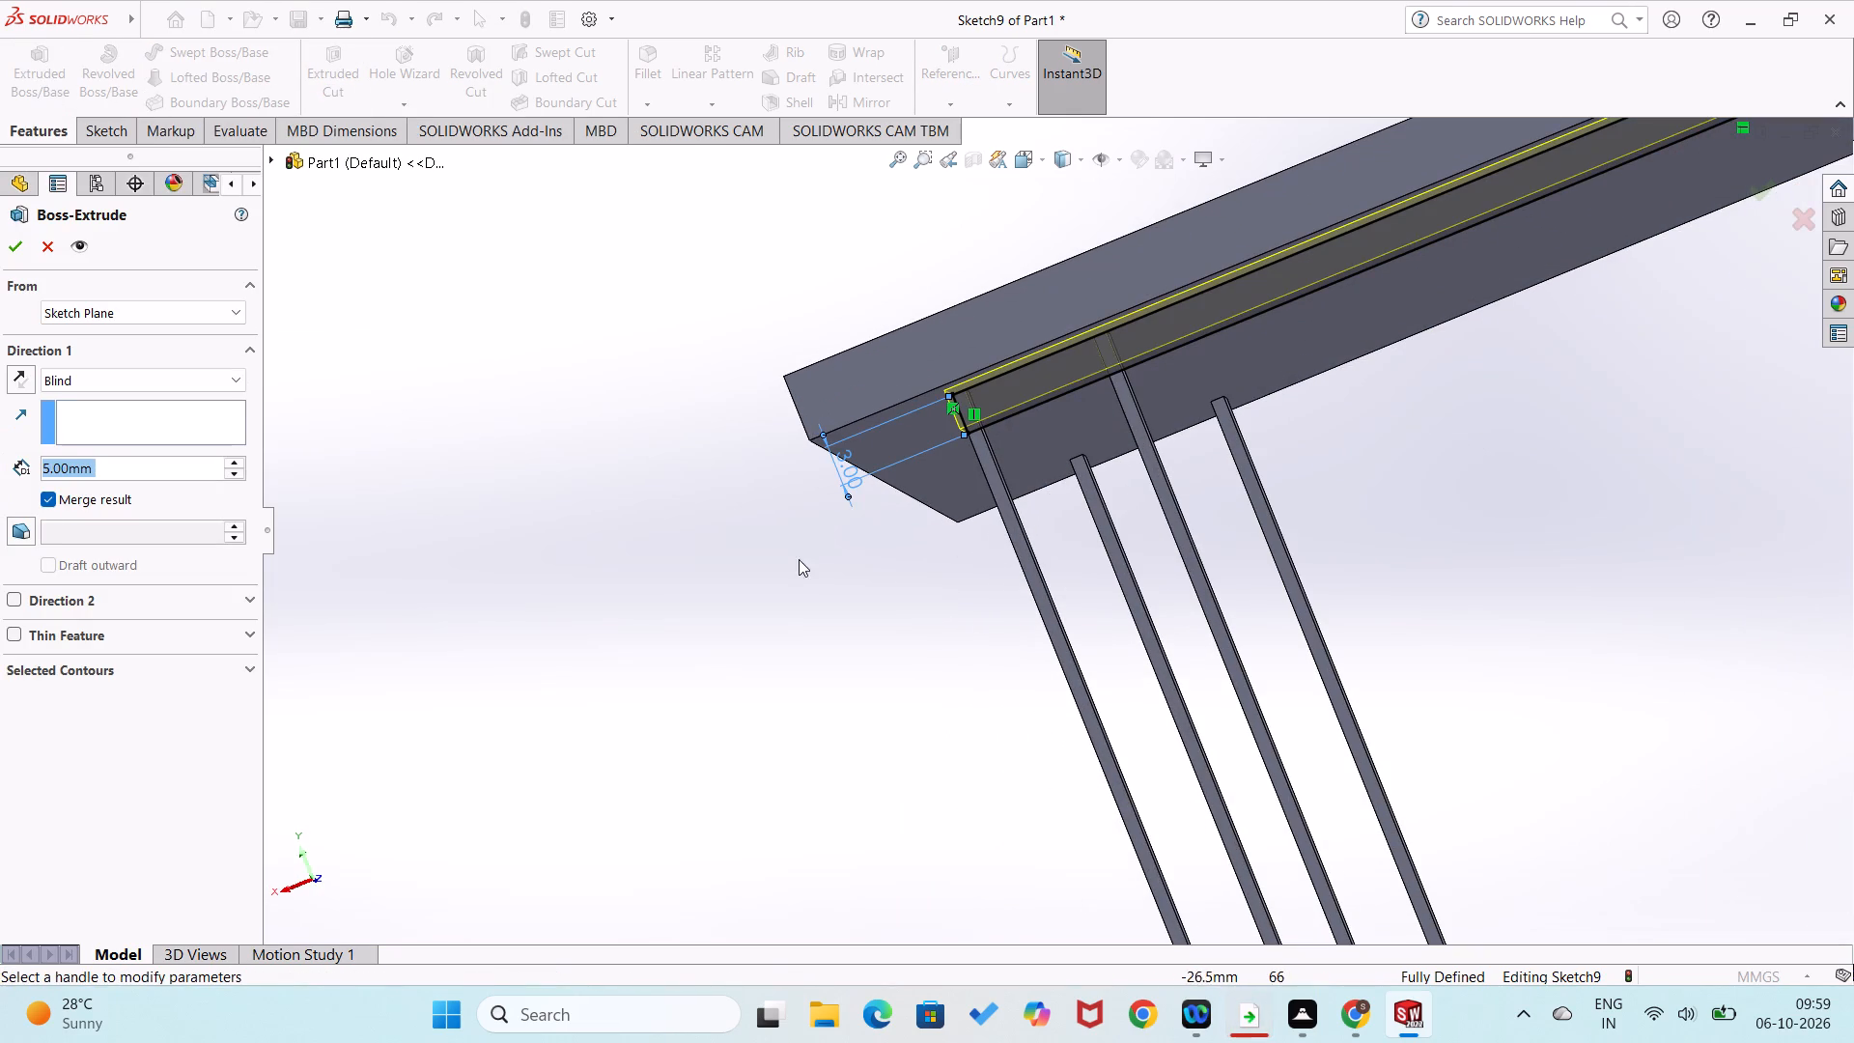
click(16, 372)
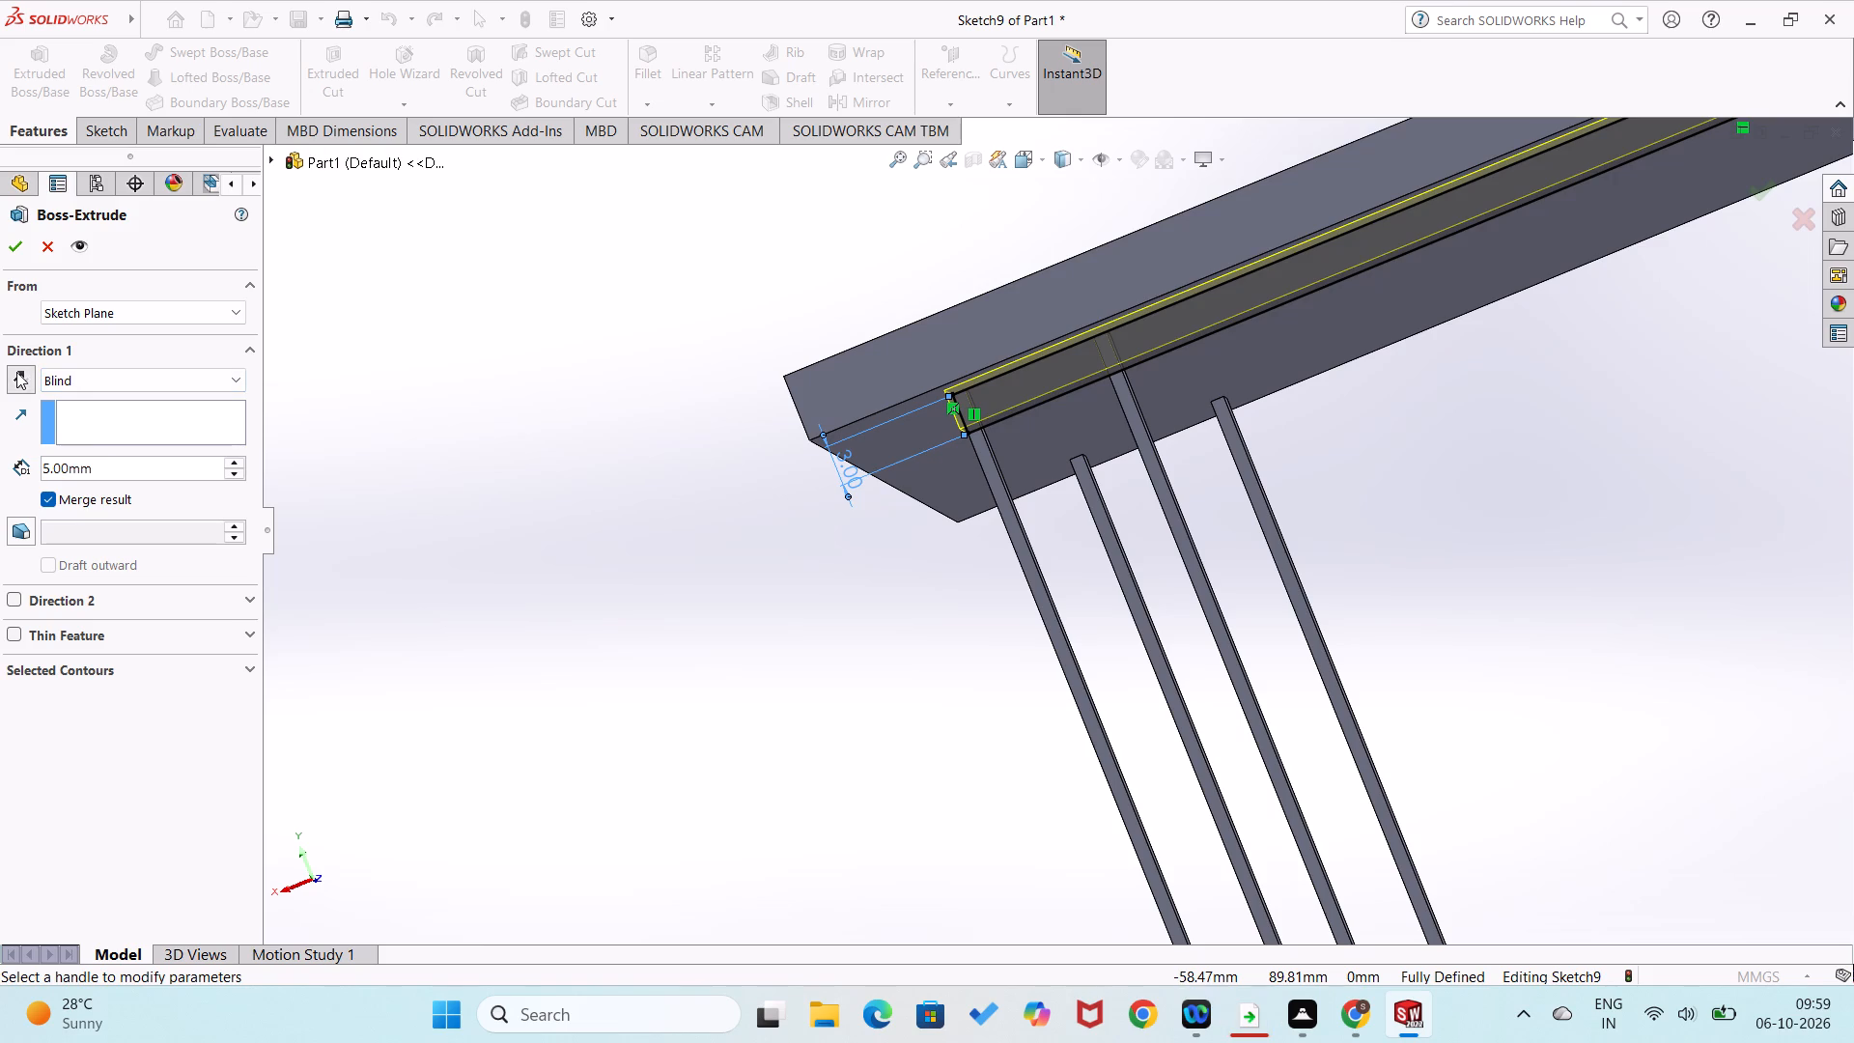
click(19, 248)
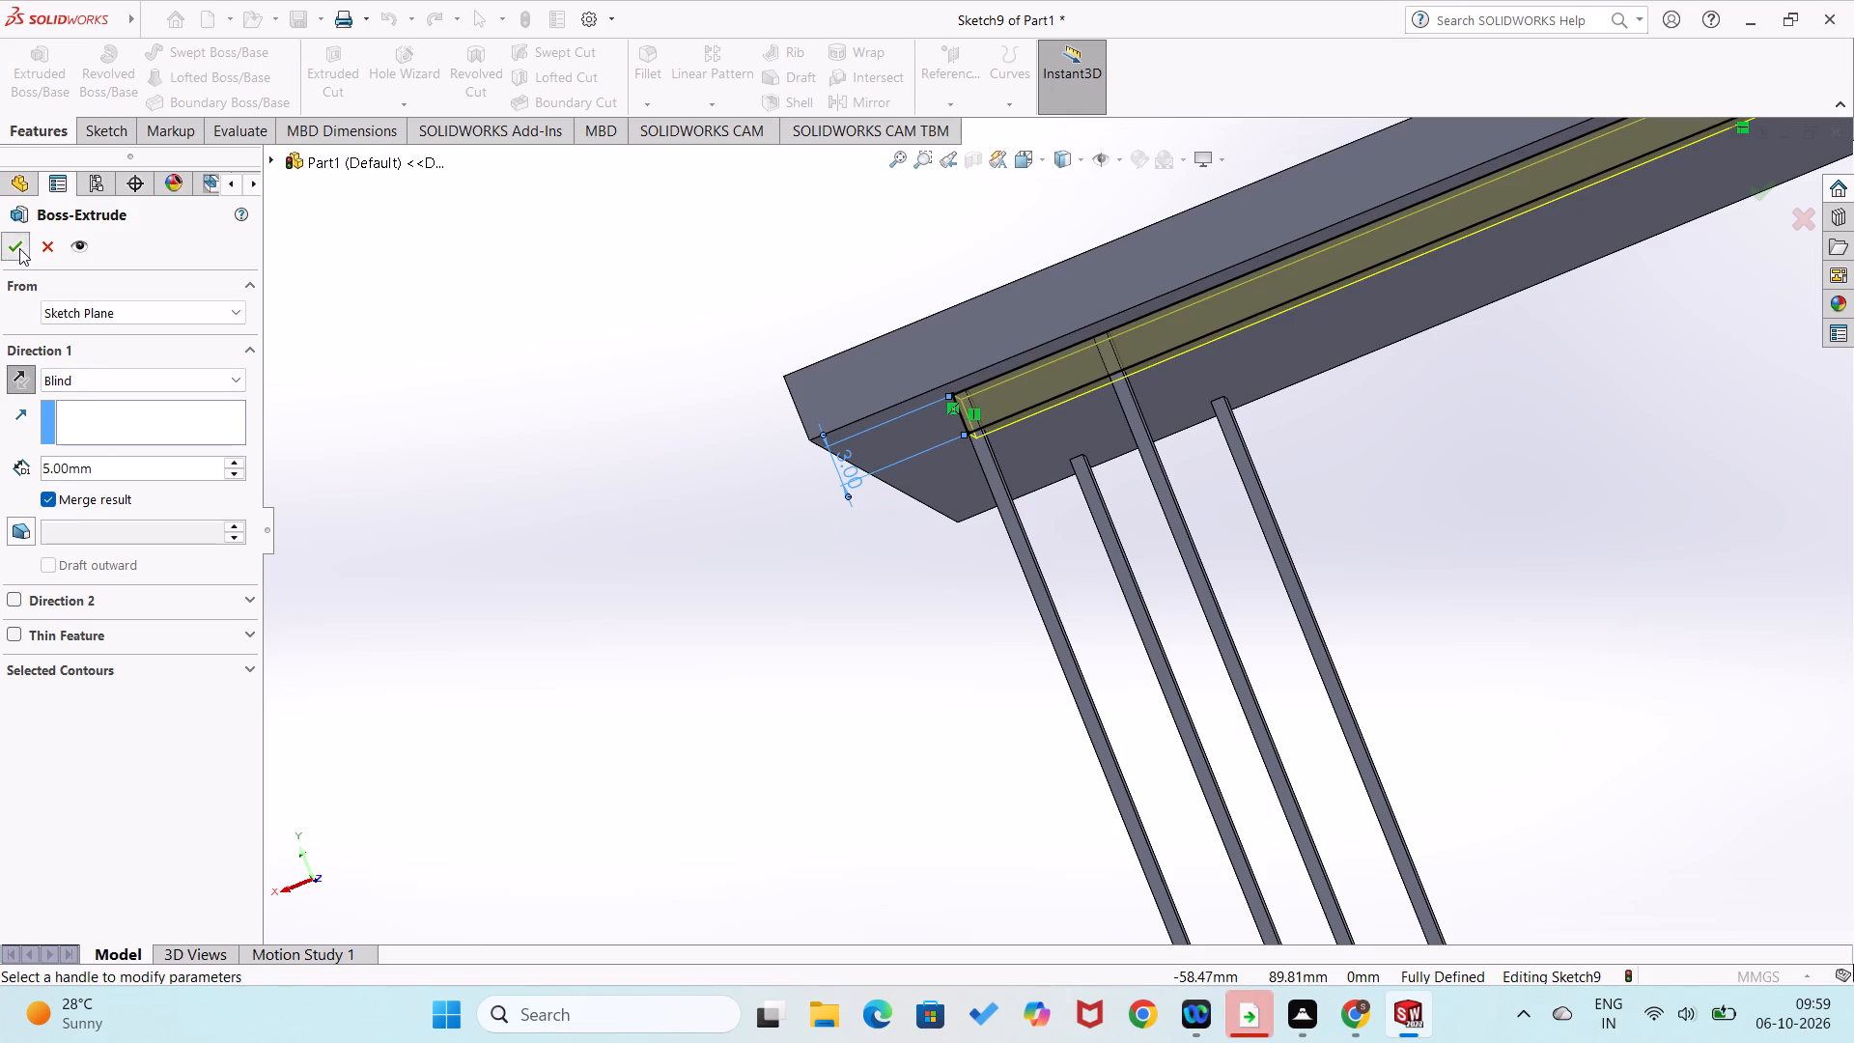
click(465, 614)
Open a new sketch on the outer short-side face of the leg frame that meets the end of the new rail.
middle_drag(481, 622, 489, 627)
scroll(489, 627, up, 1)
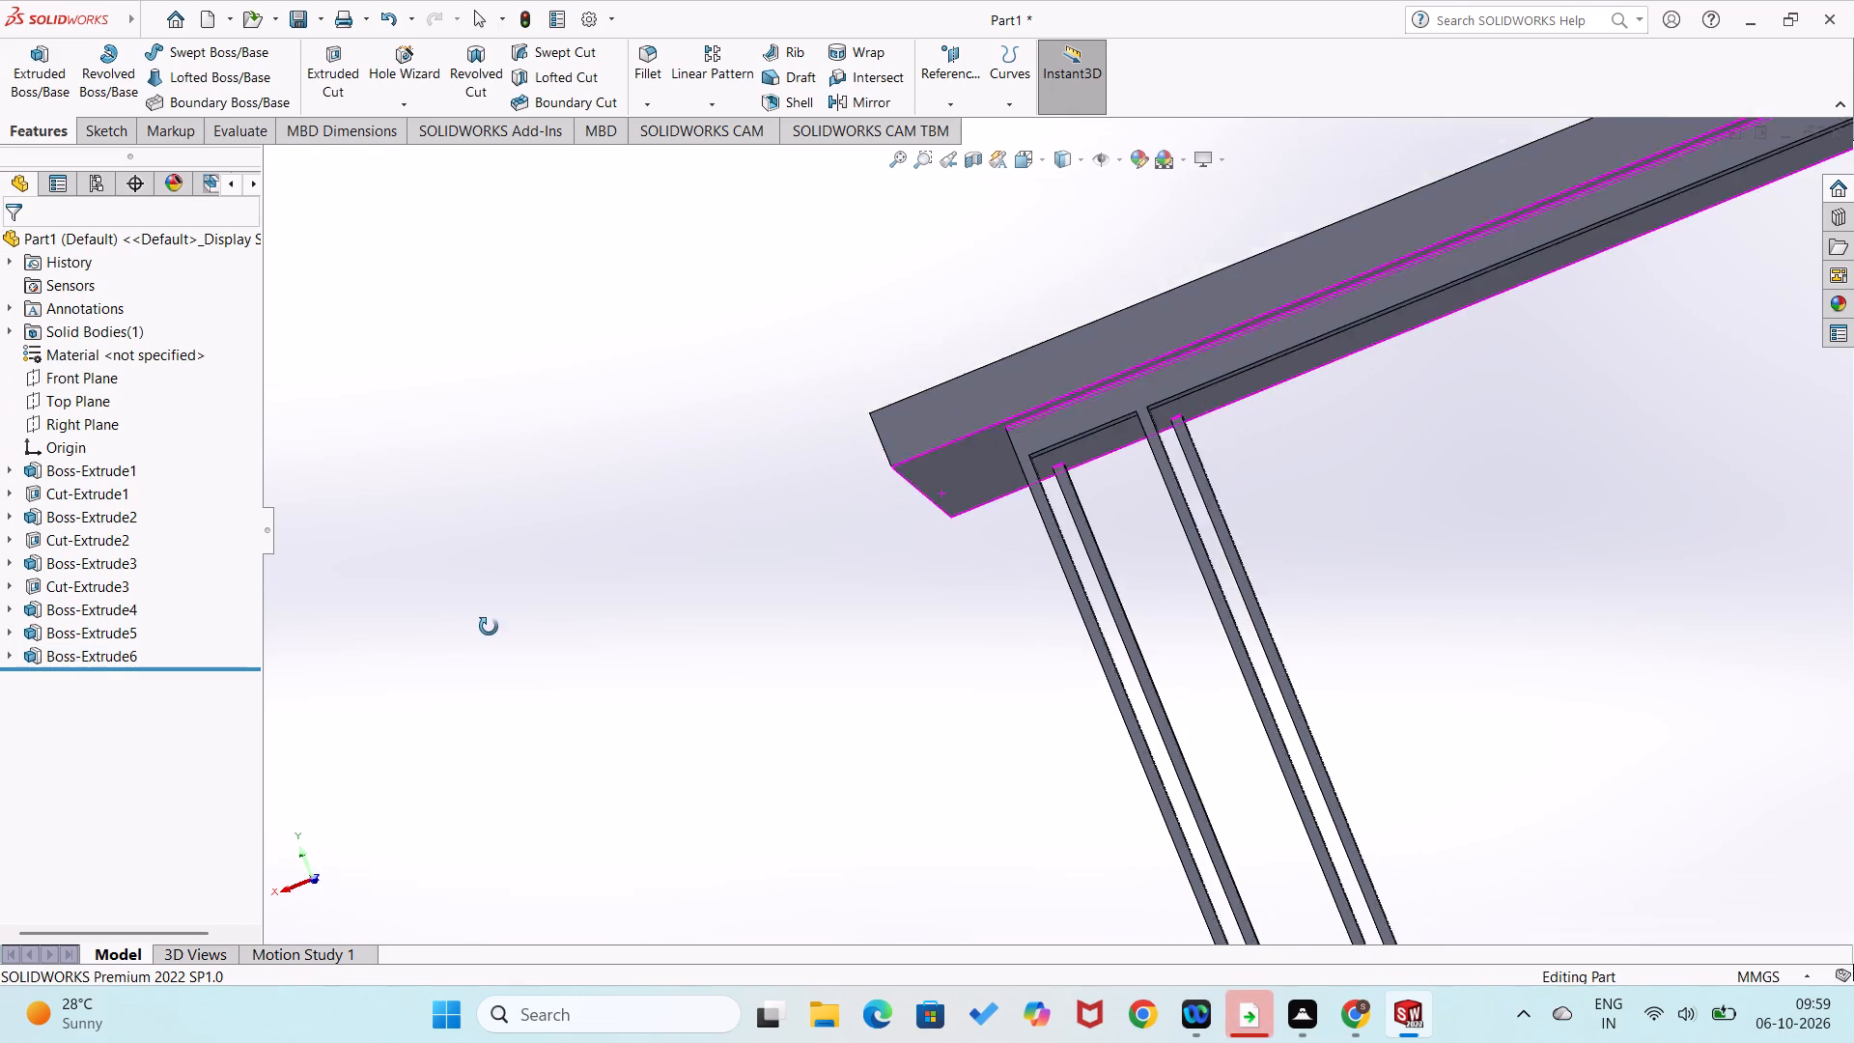
middle_drag(489, 627, 708, 467)
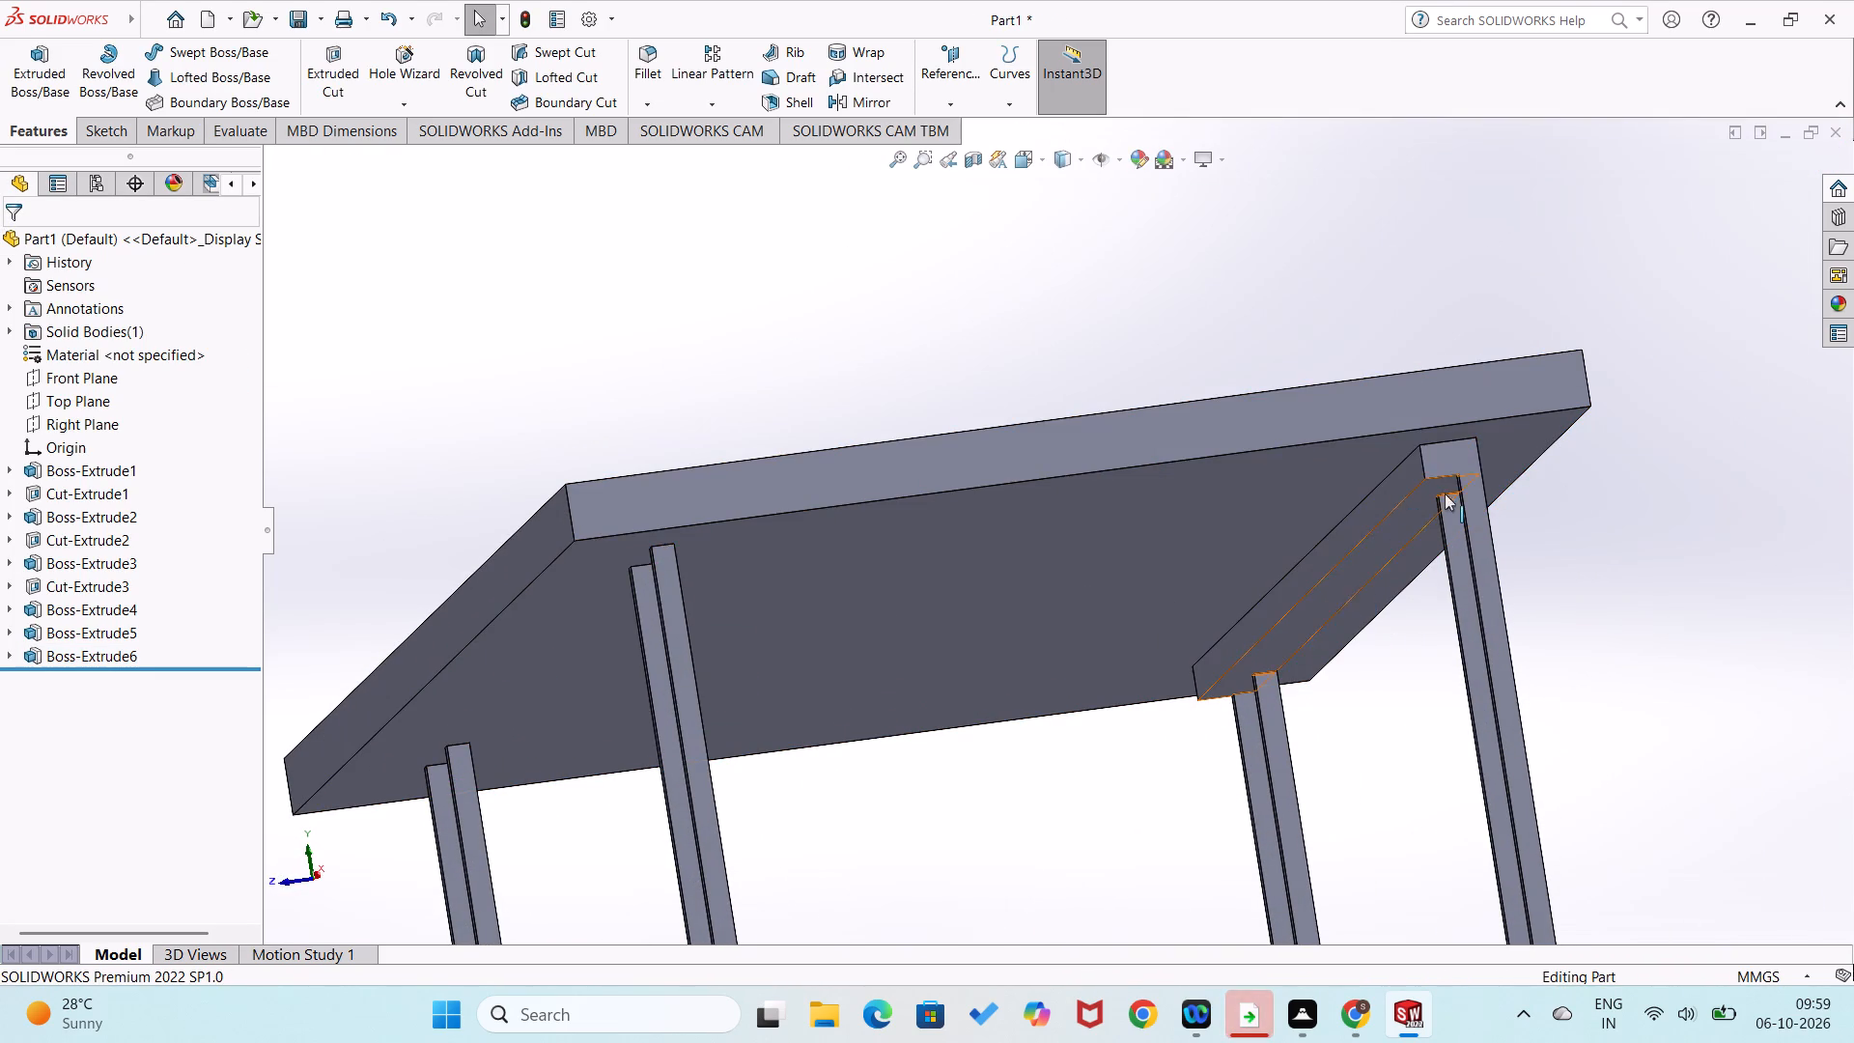
right_click(1475, 455)
click(1527, 430)
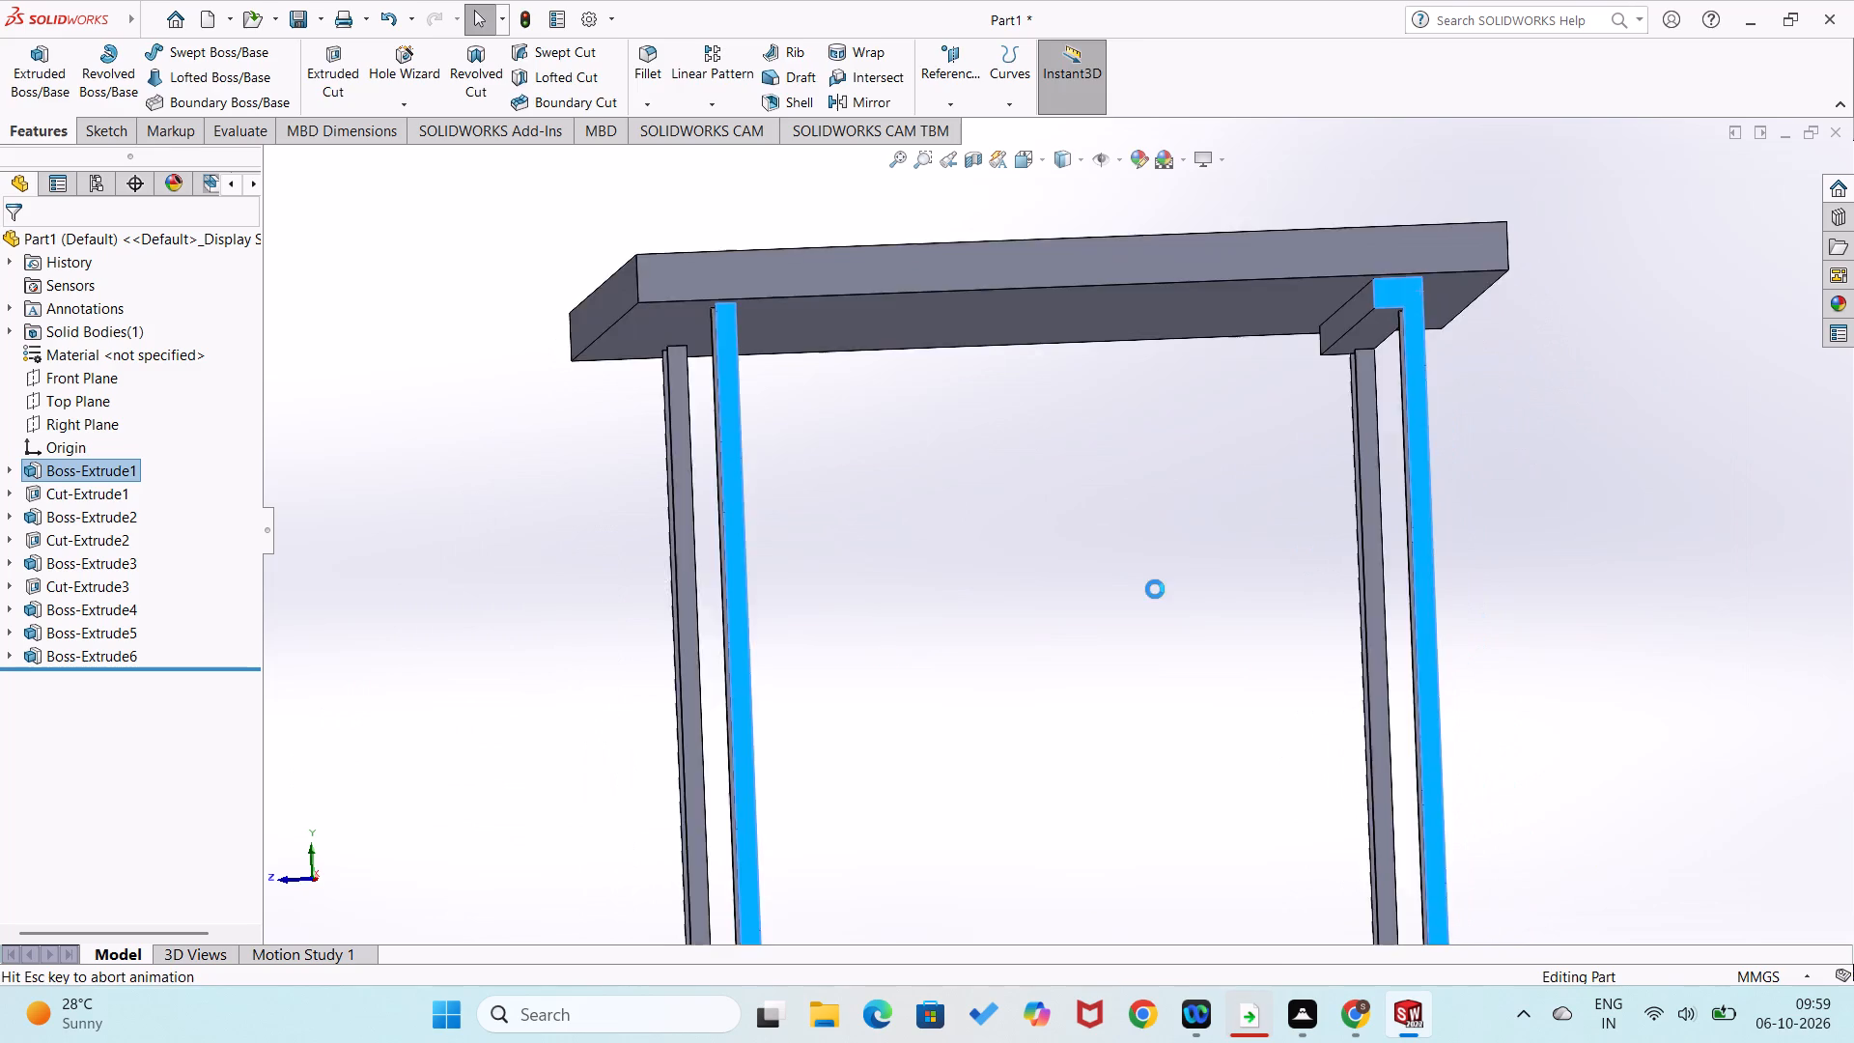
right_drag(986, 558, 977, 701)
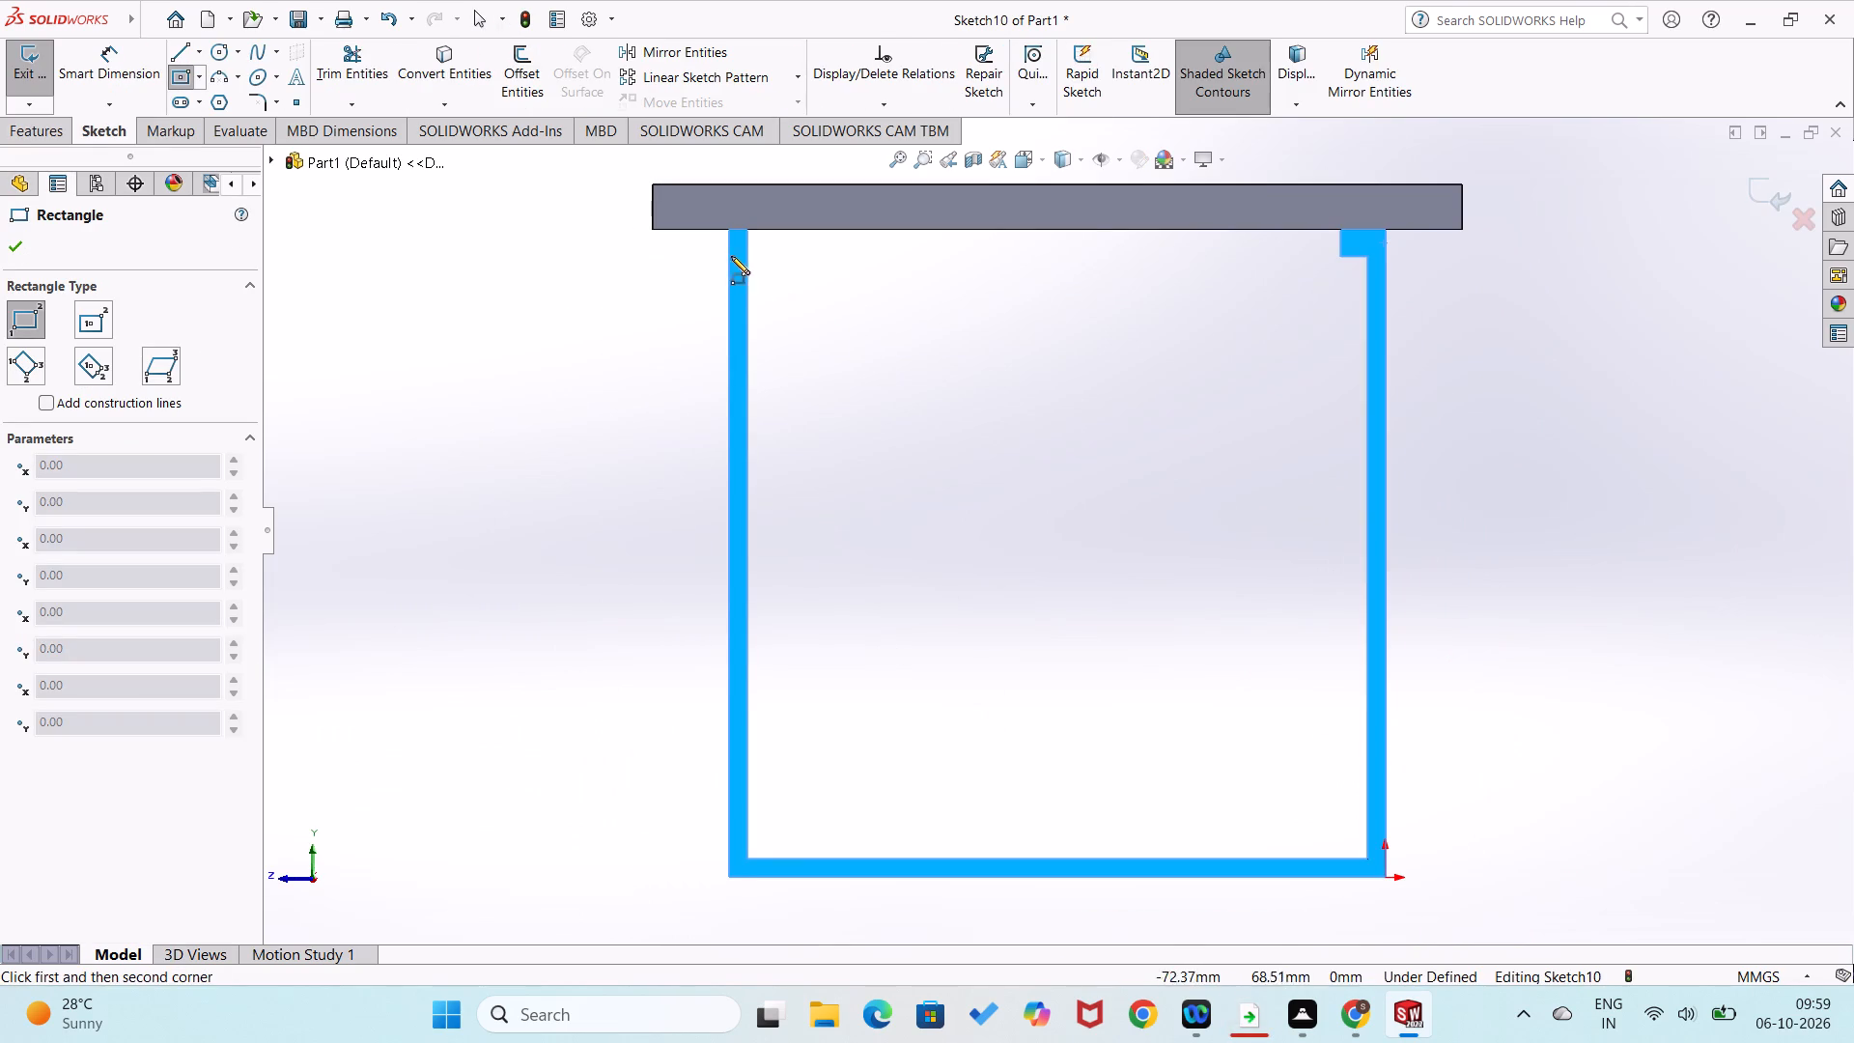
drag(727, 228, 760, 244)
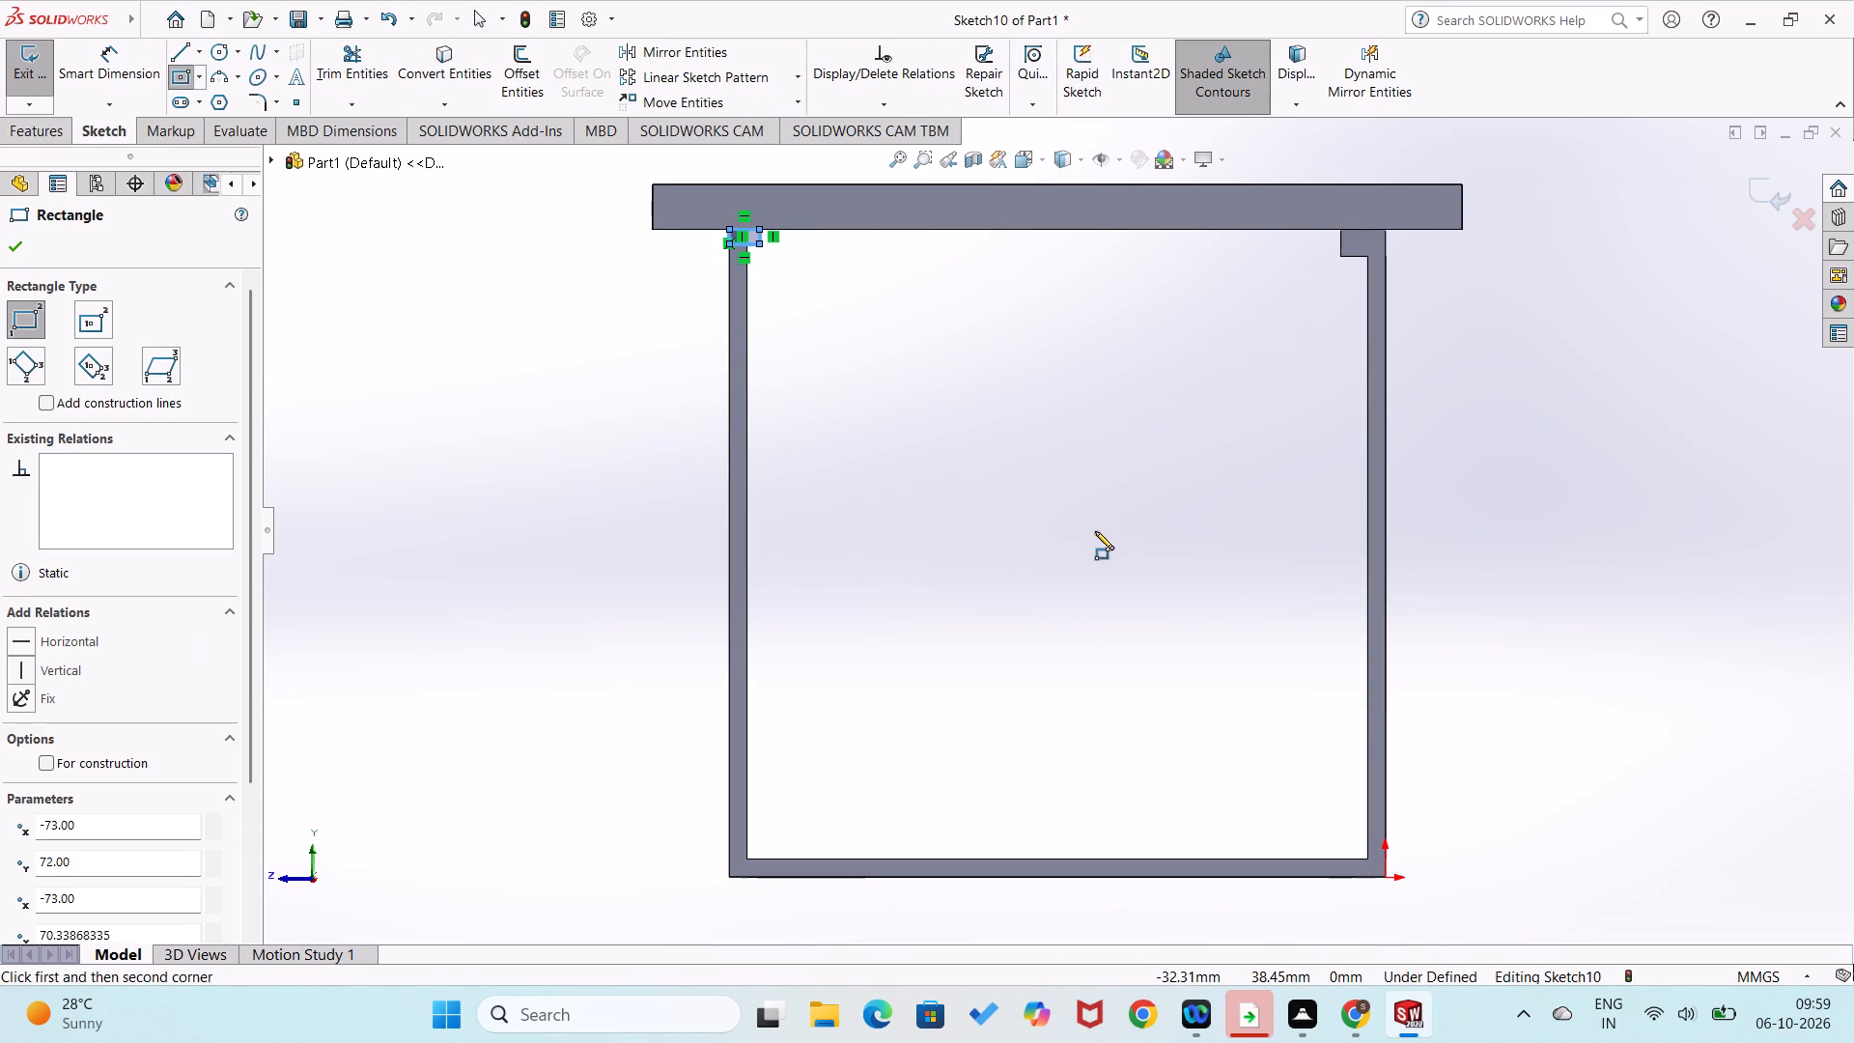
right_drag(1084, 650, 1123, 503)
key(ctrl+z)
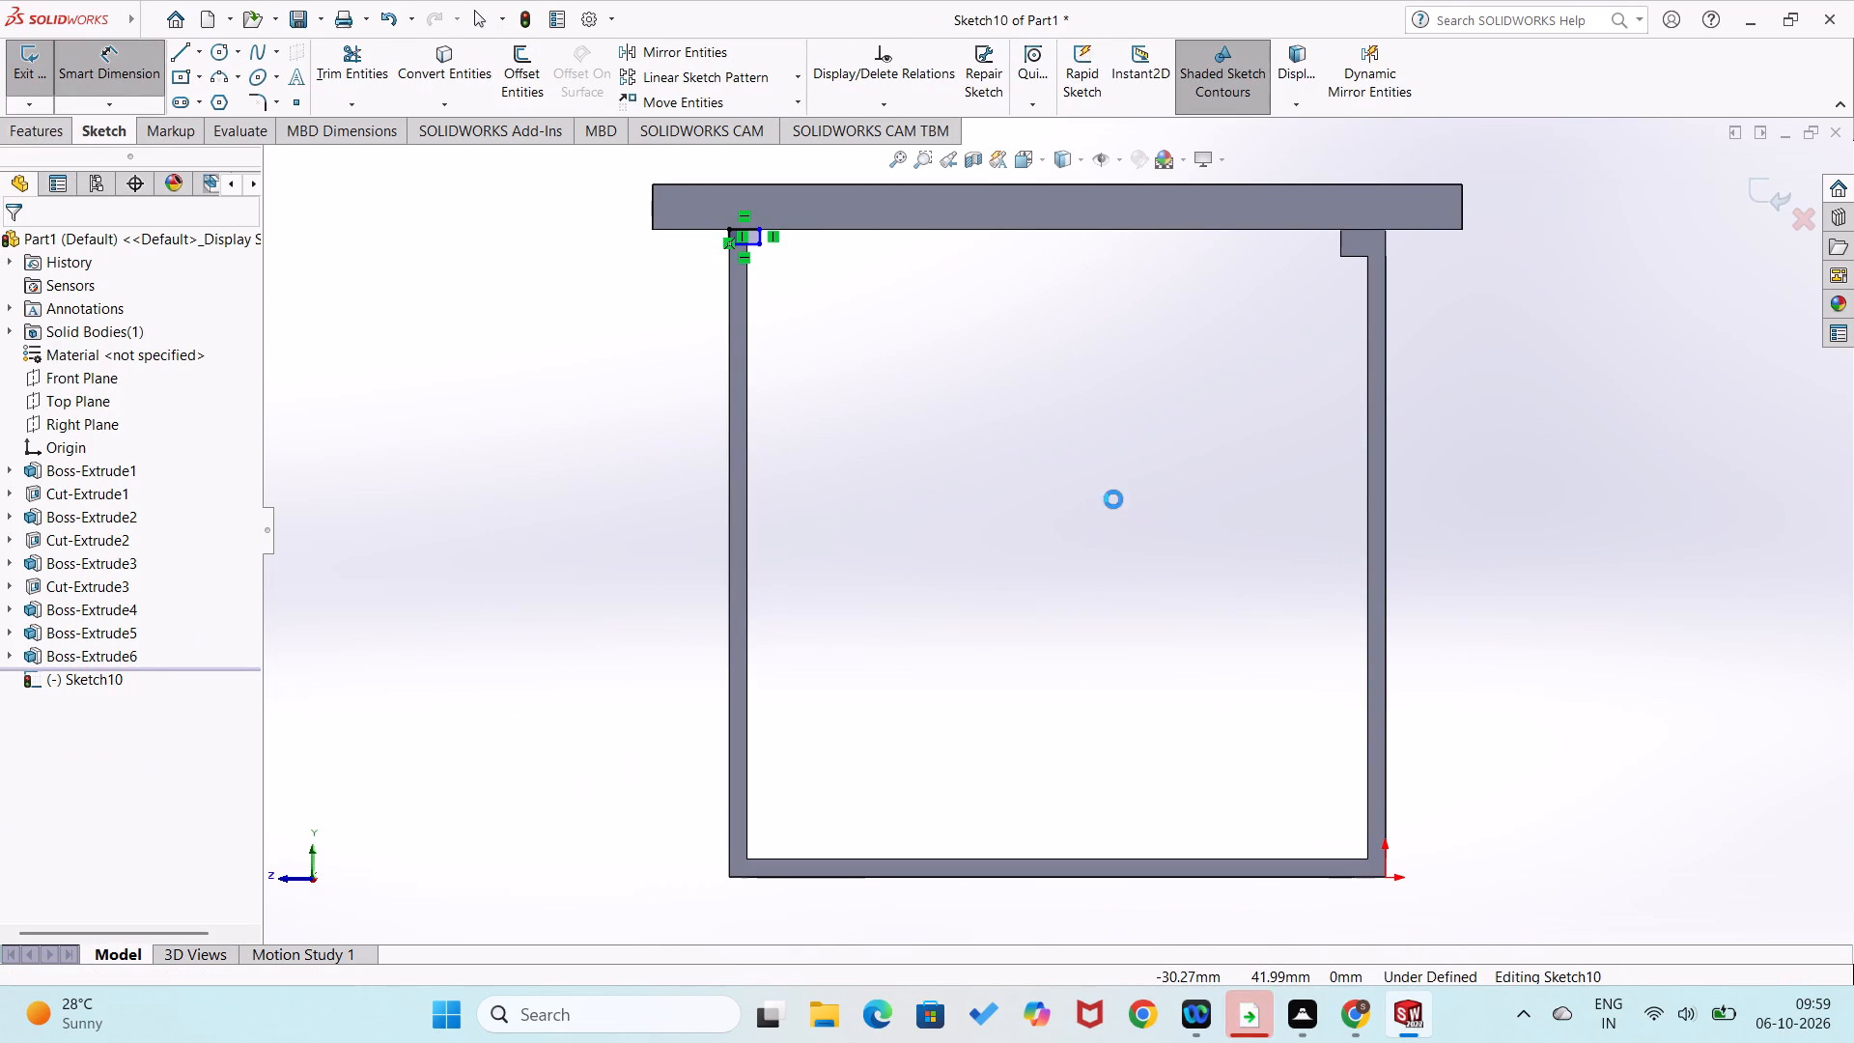
Sketch a 73 by 3 mm rectangle under the top, from the far leg's upper outer corner to the existing rail's lower outer corner.
right_drag(1130, 395, 1104, 656)
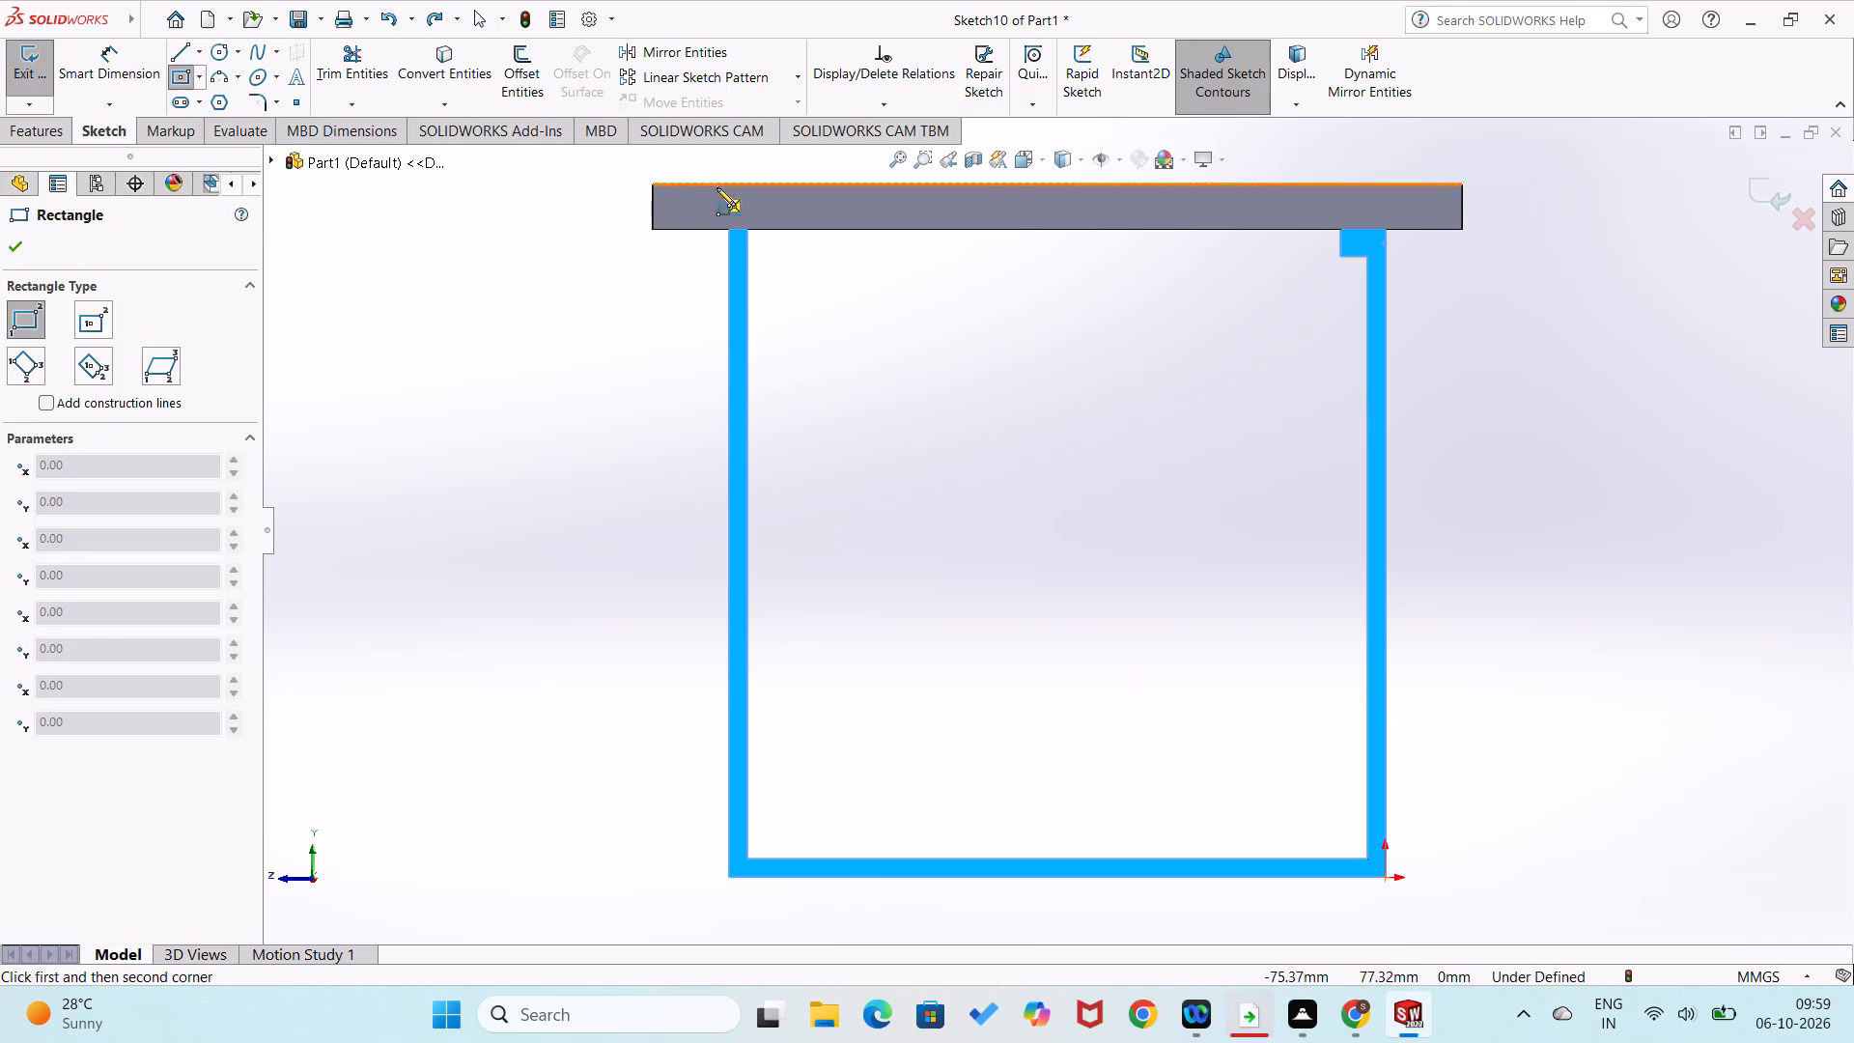
click(730, 233)
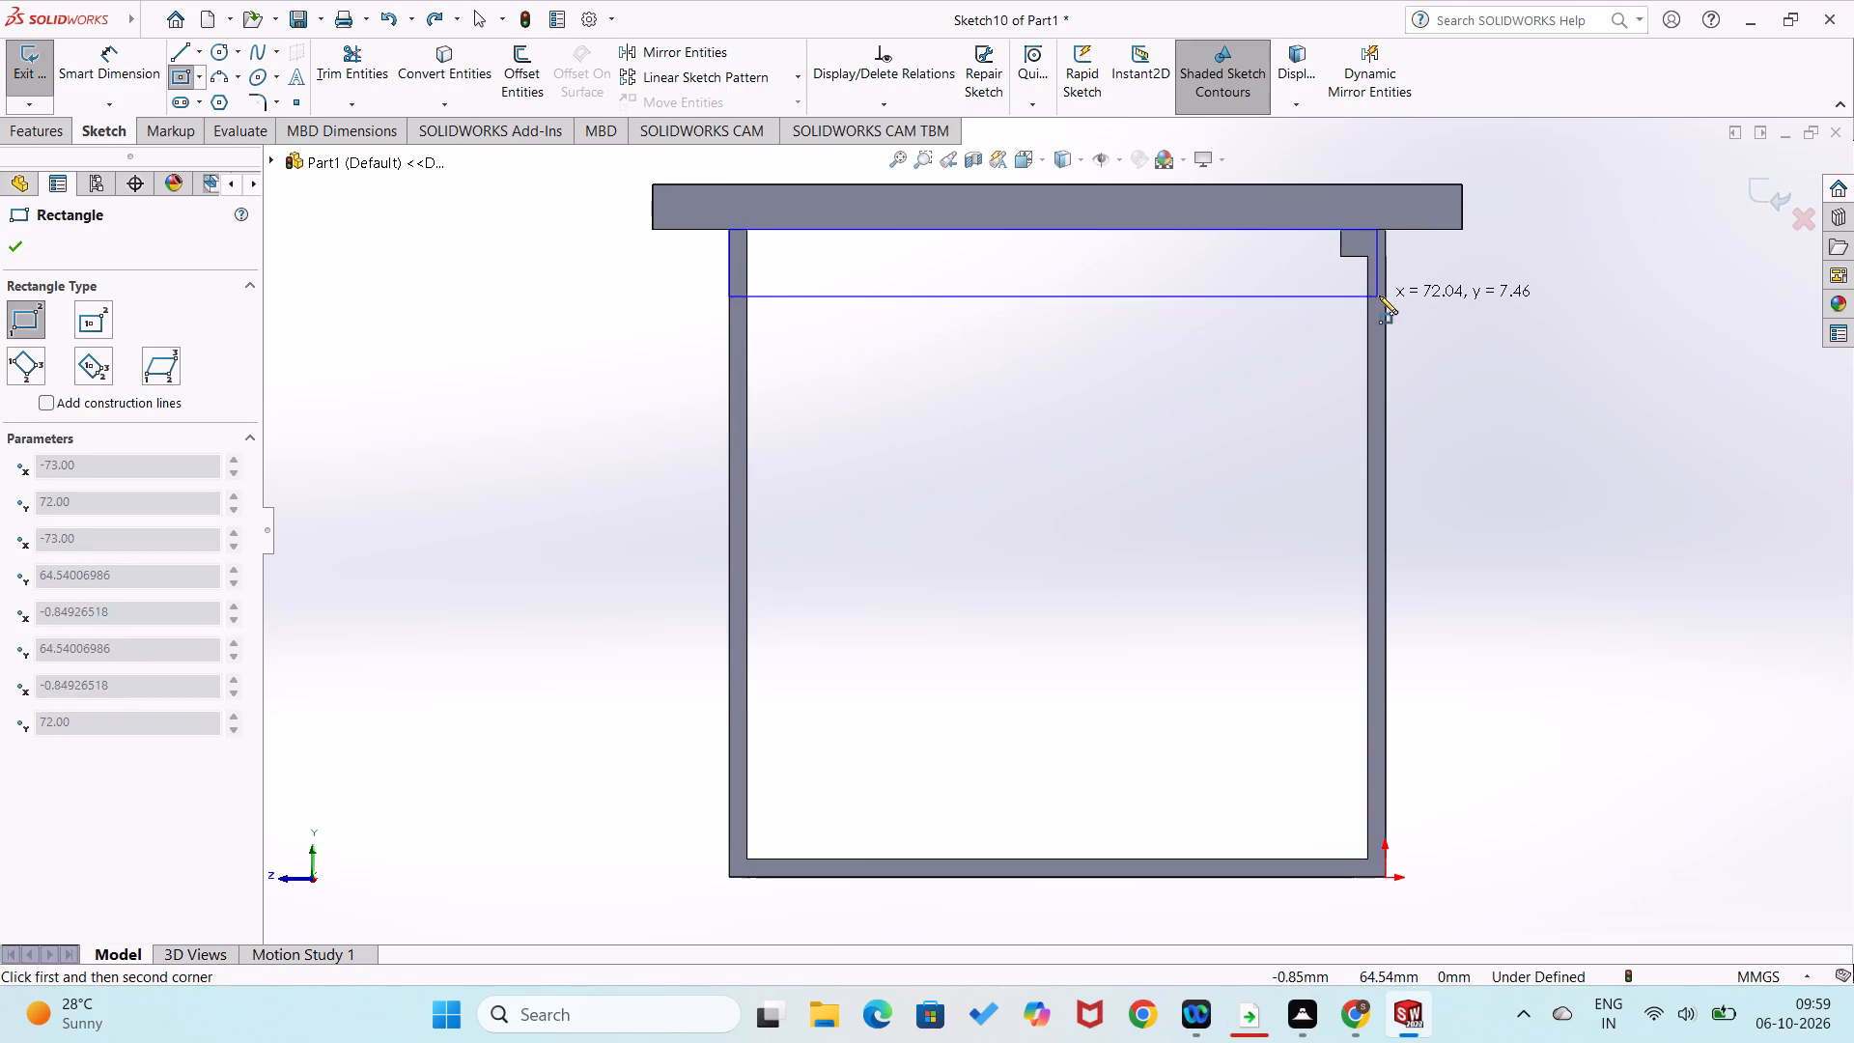
click(1388, 257)
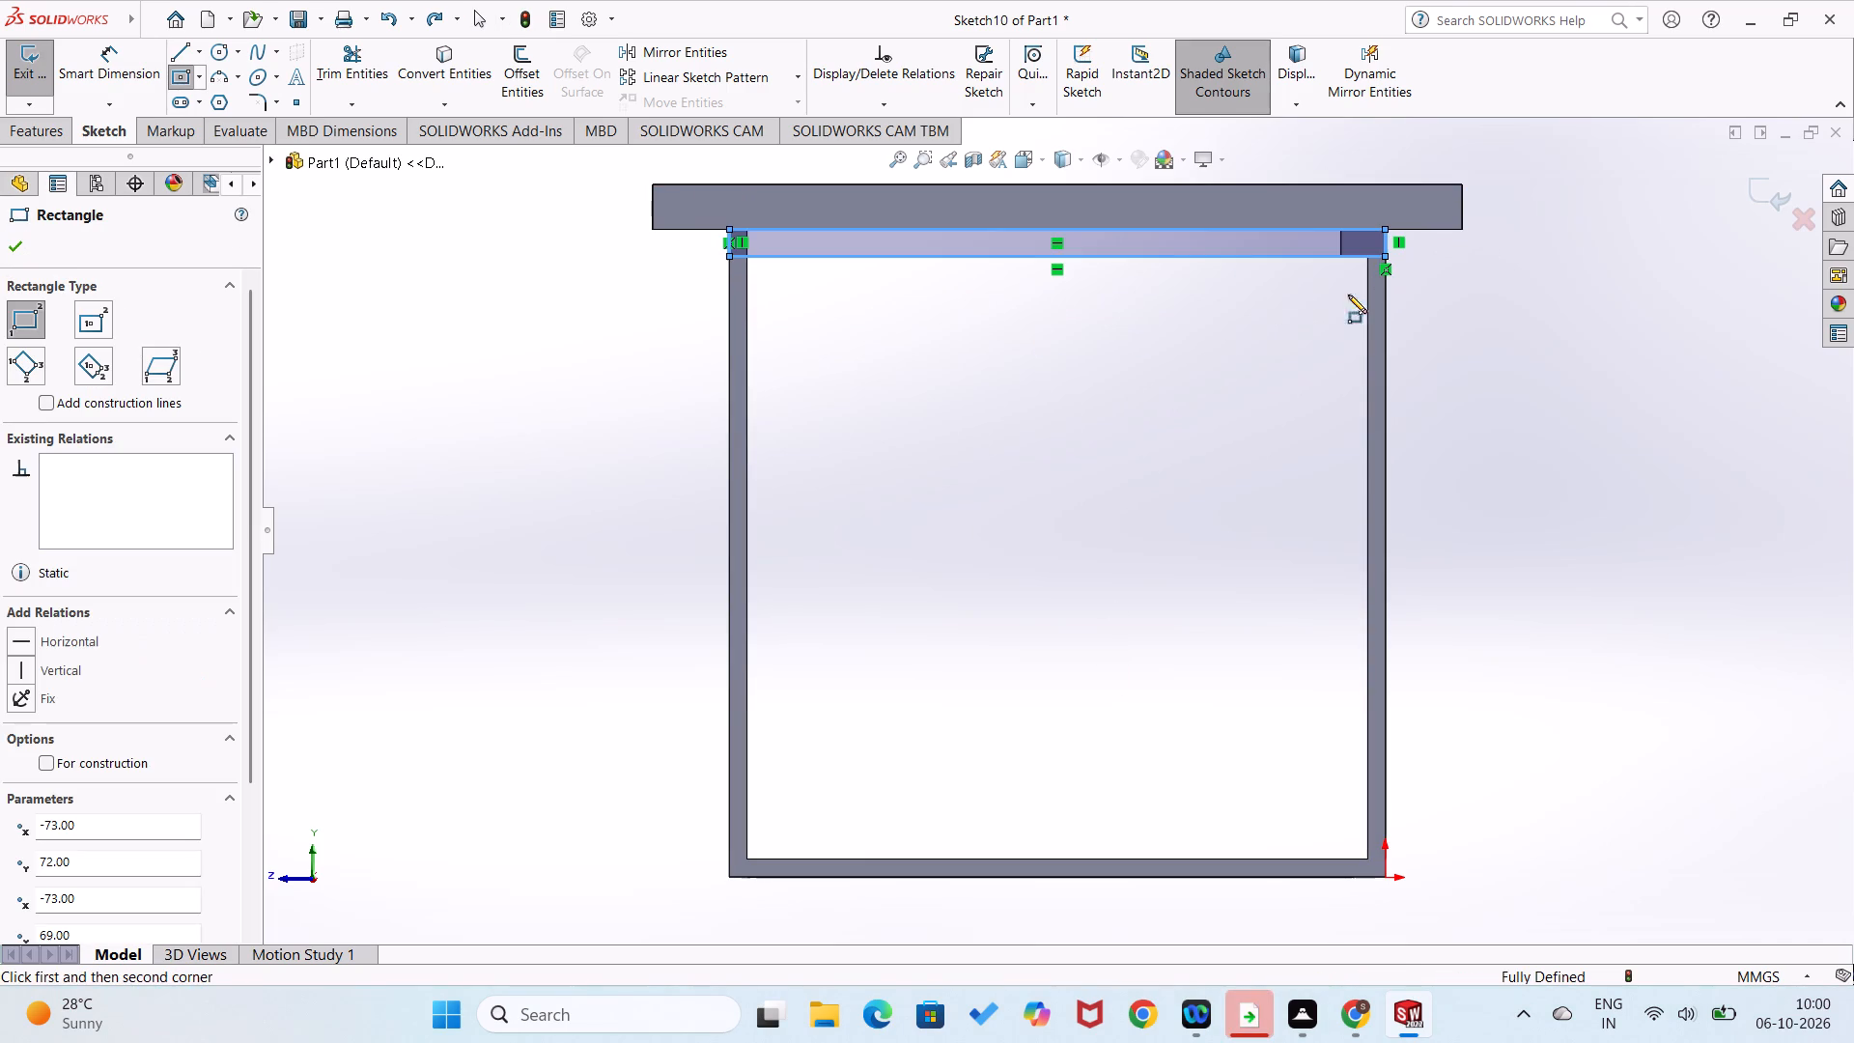
right_drag(1120, 508, 1103, 374)
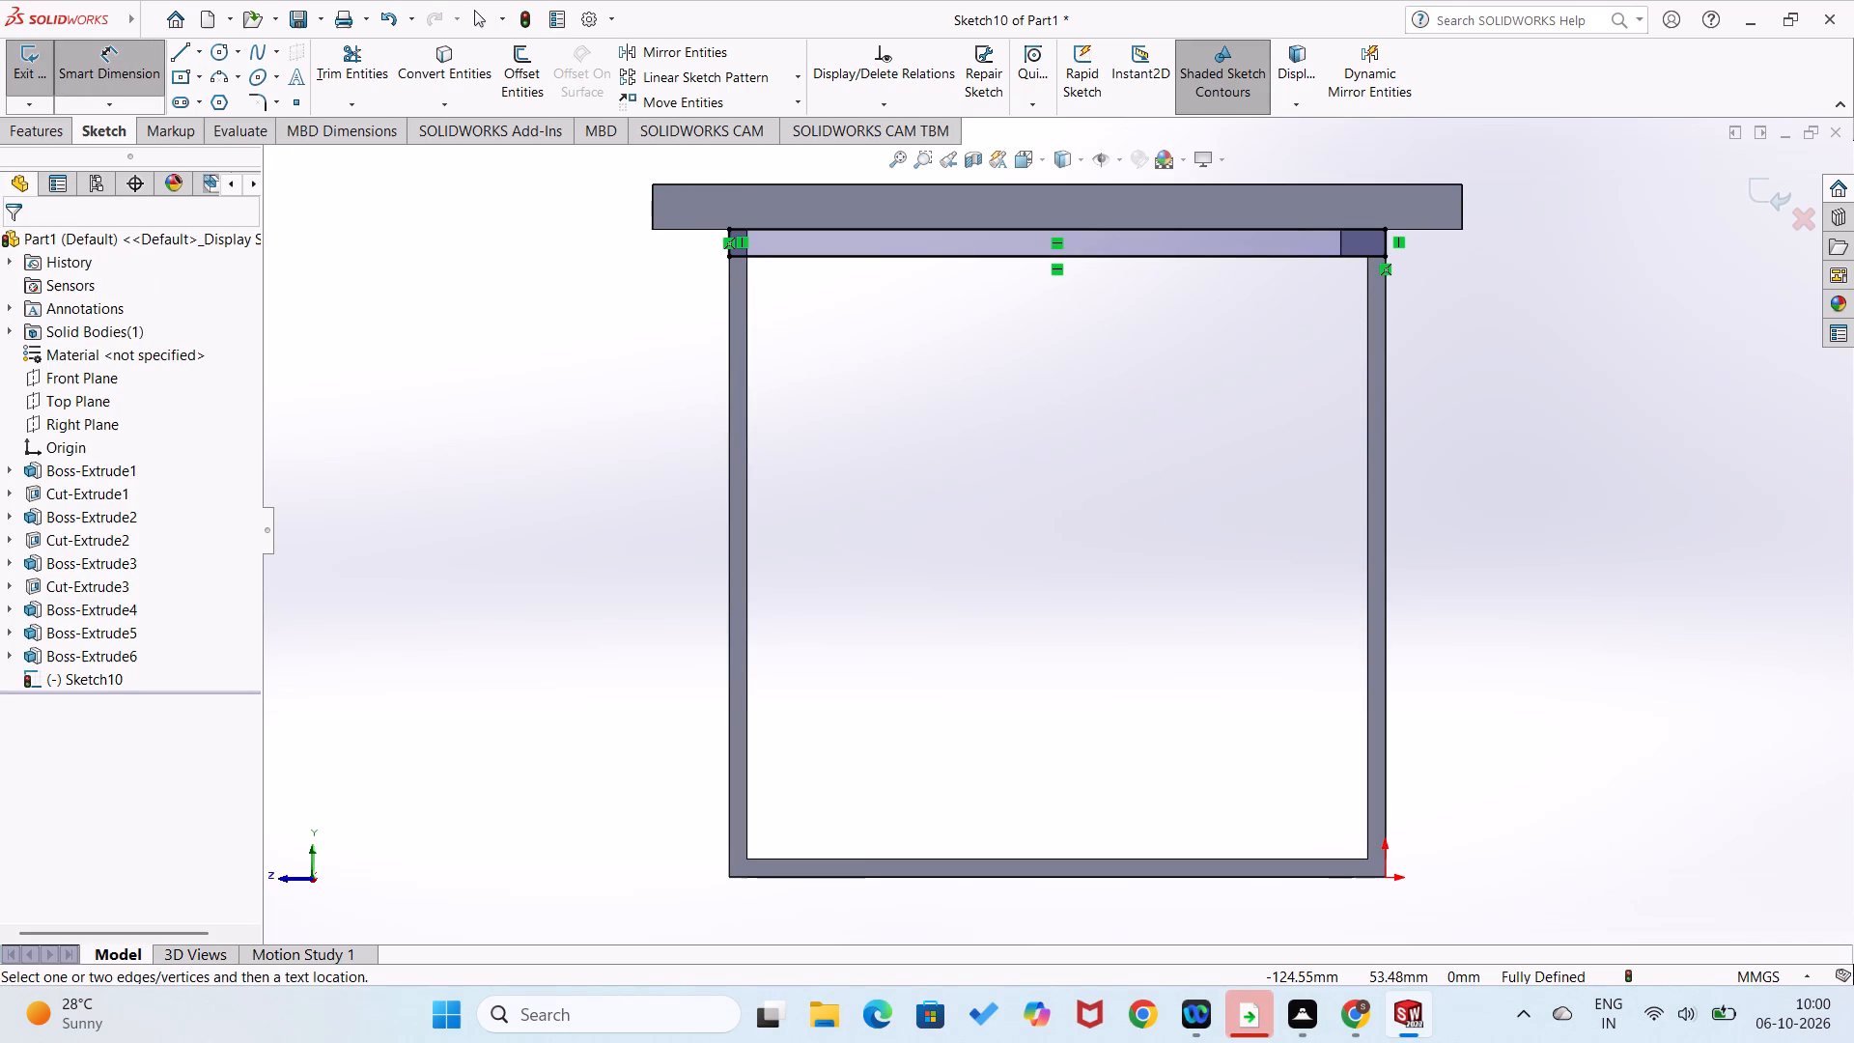
Extrude the short-side rectangle as a boss to a blind depth of 5 mm, in the reversed direction inward under the top.
click(40, 142)
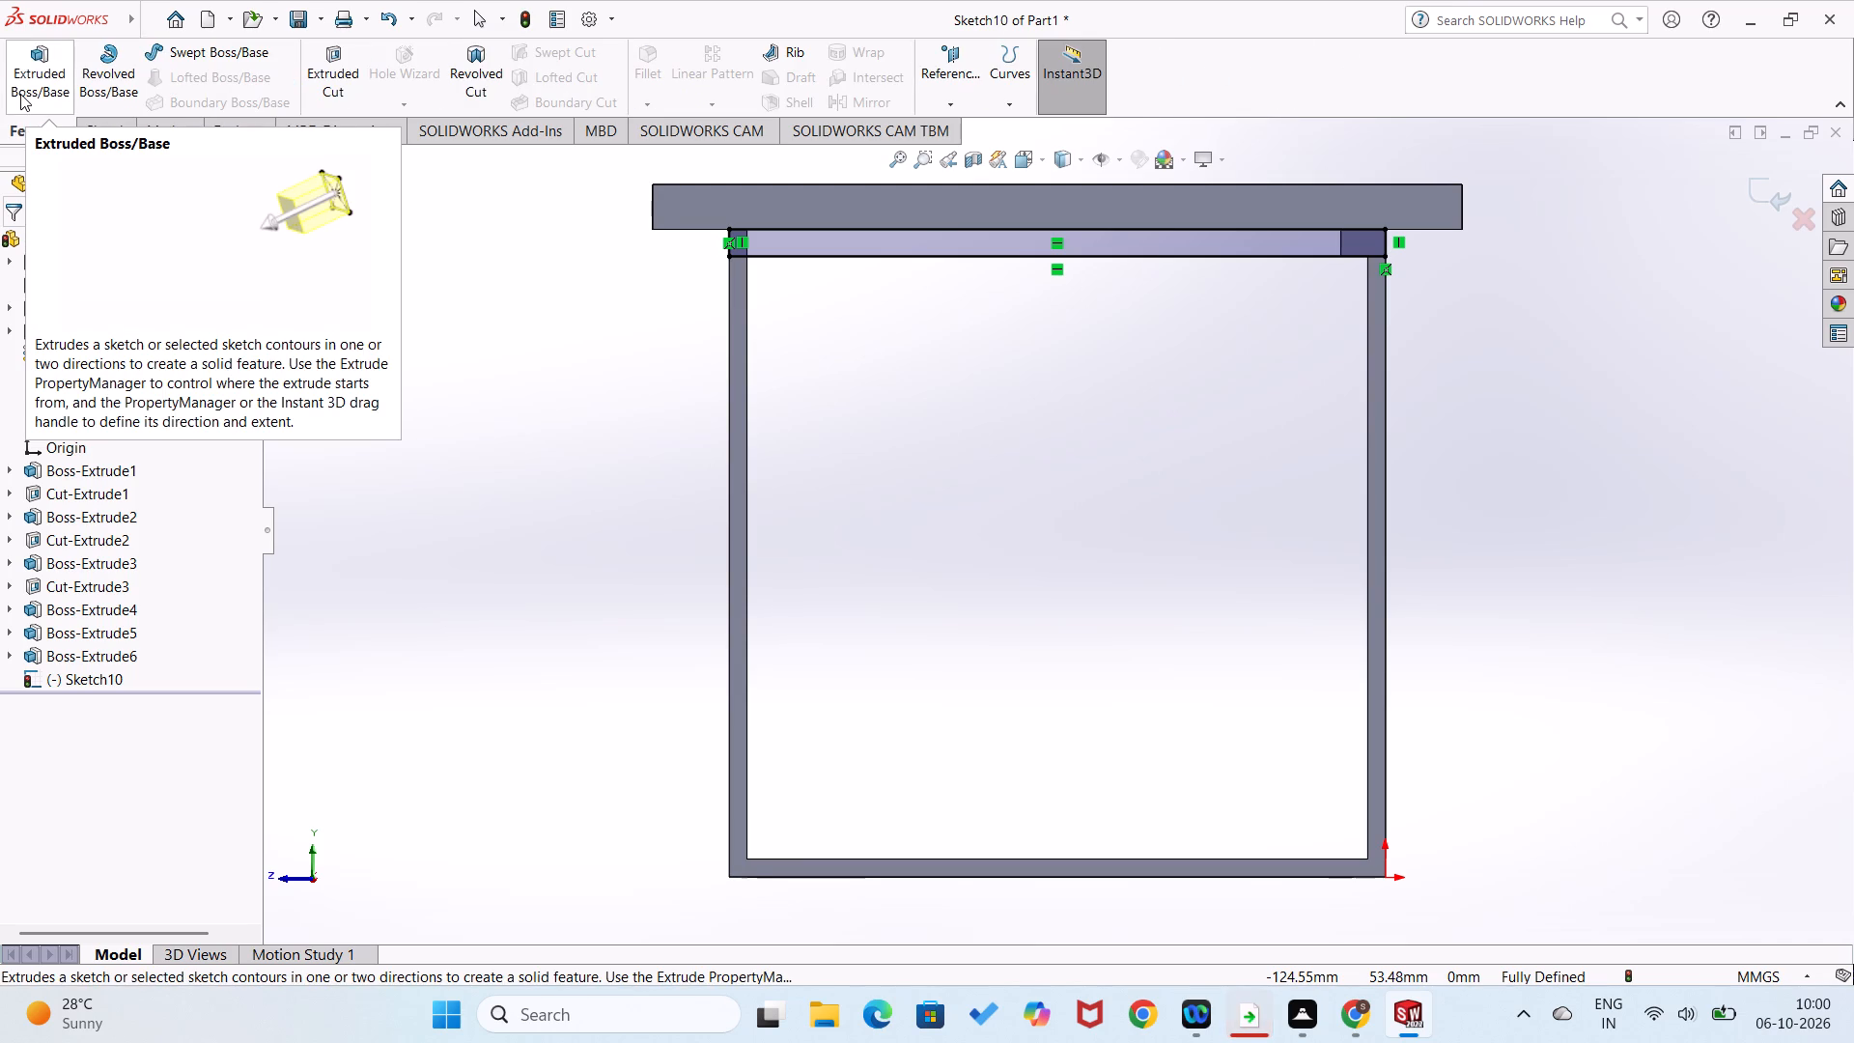
click(20, 94)
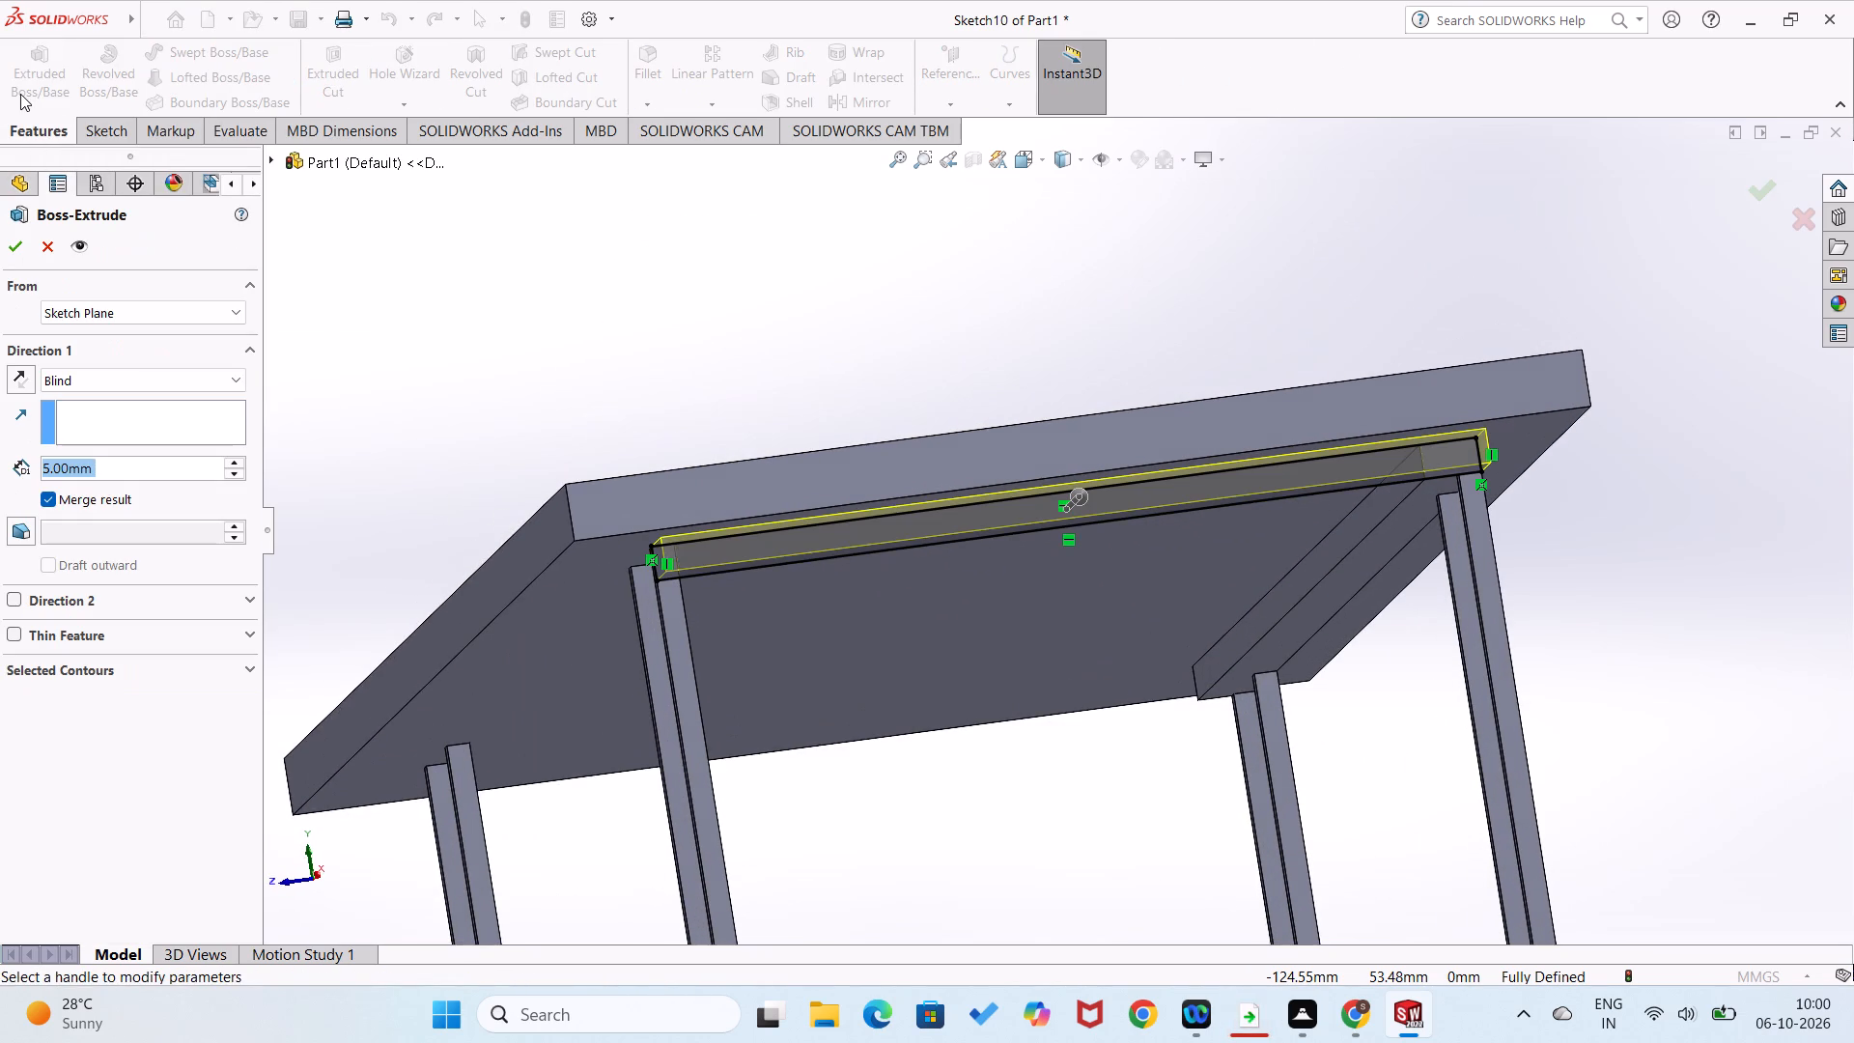
click(19, 374)
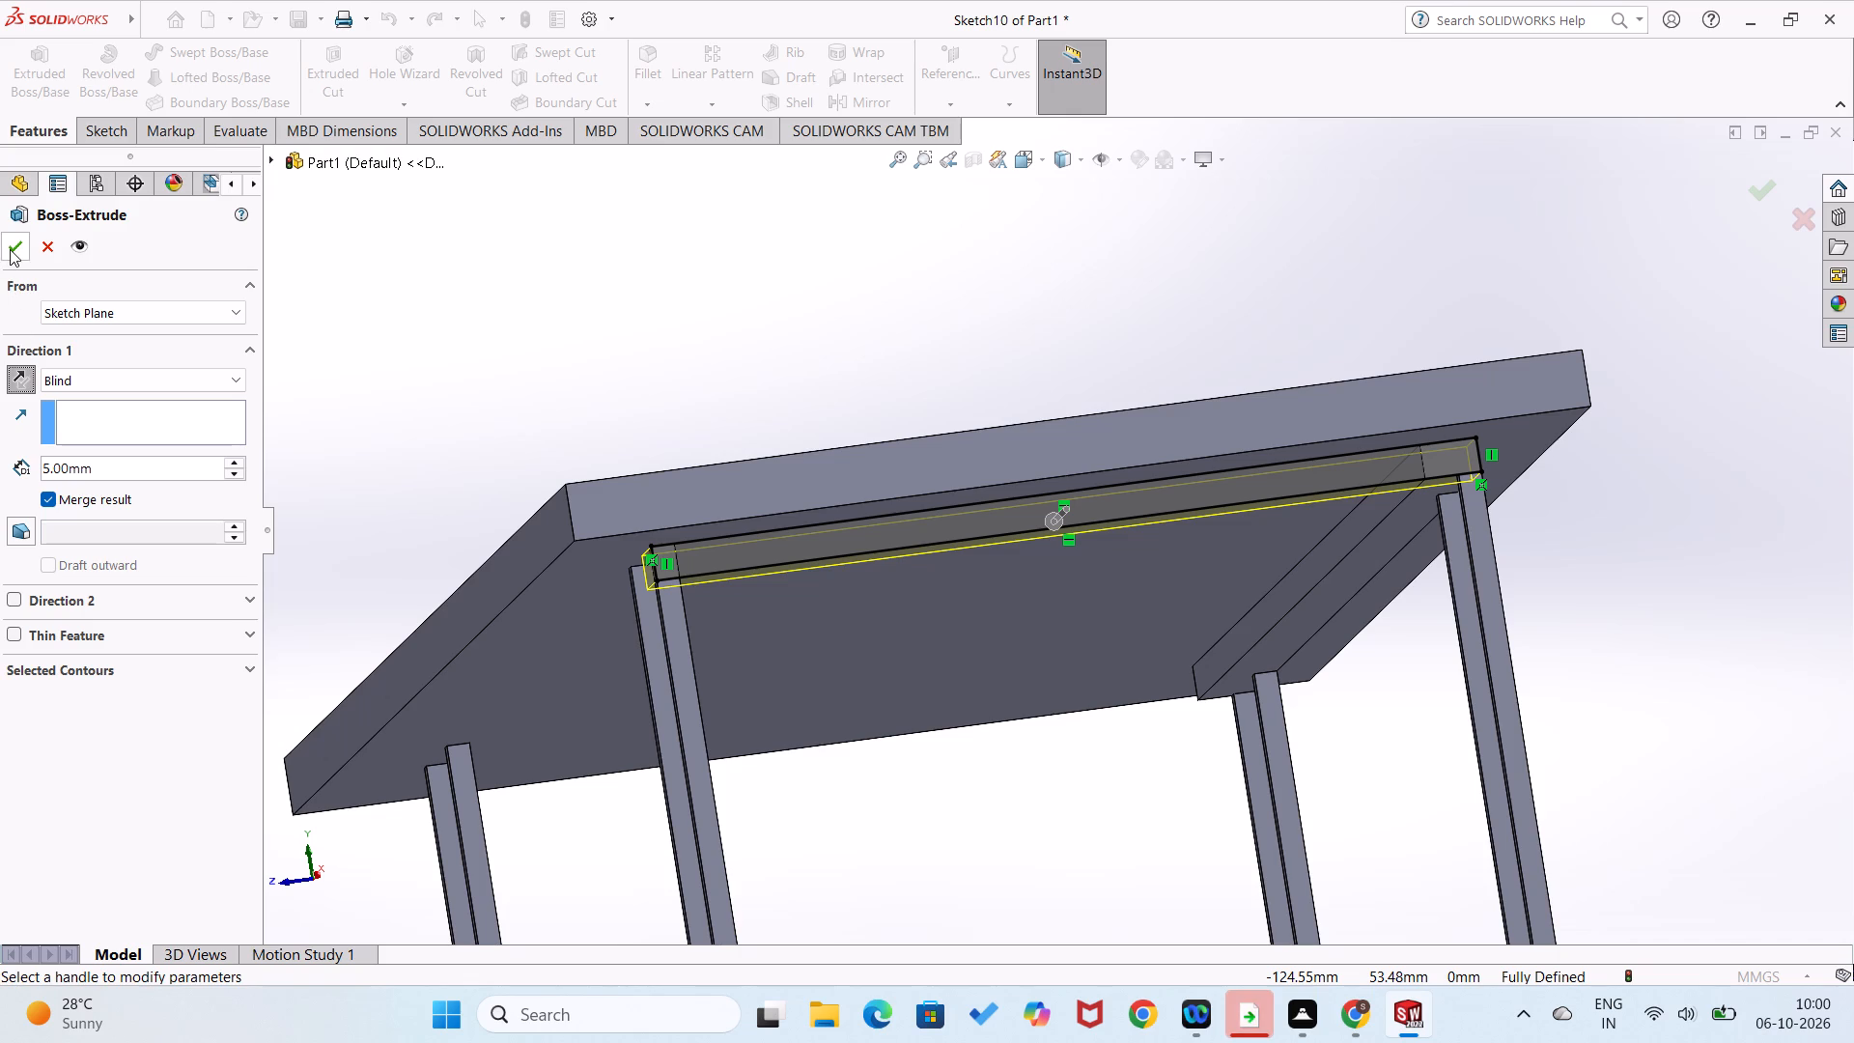
click(10, 249)
click(388, 338)
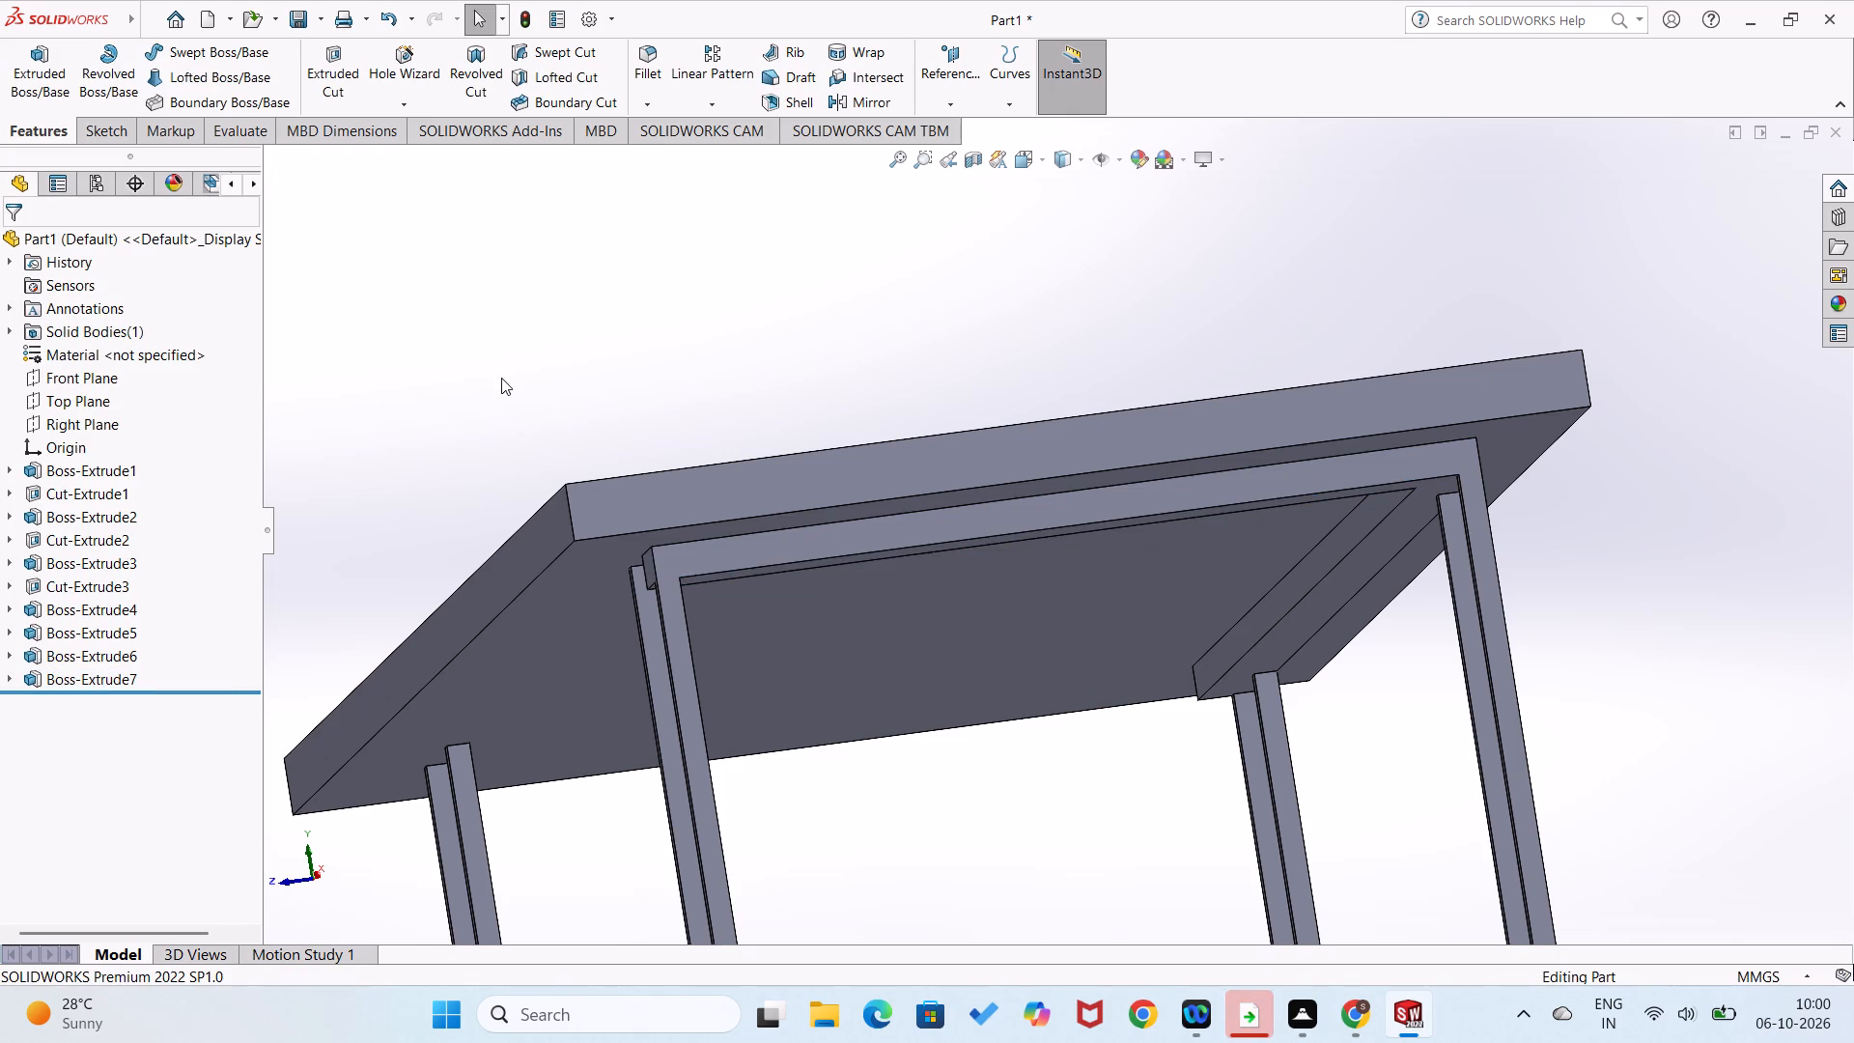
Open a new sketch on the outer long-side face of the leg frame that lacks a rail under the top.
middle_drag(501, 378, 590, 409)
scroll(591, 409, up, 3)
middle_drag(536, 582, 520, 557)
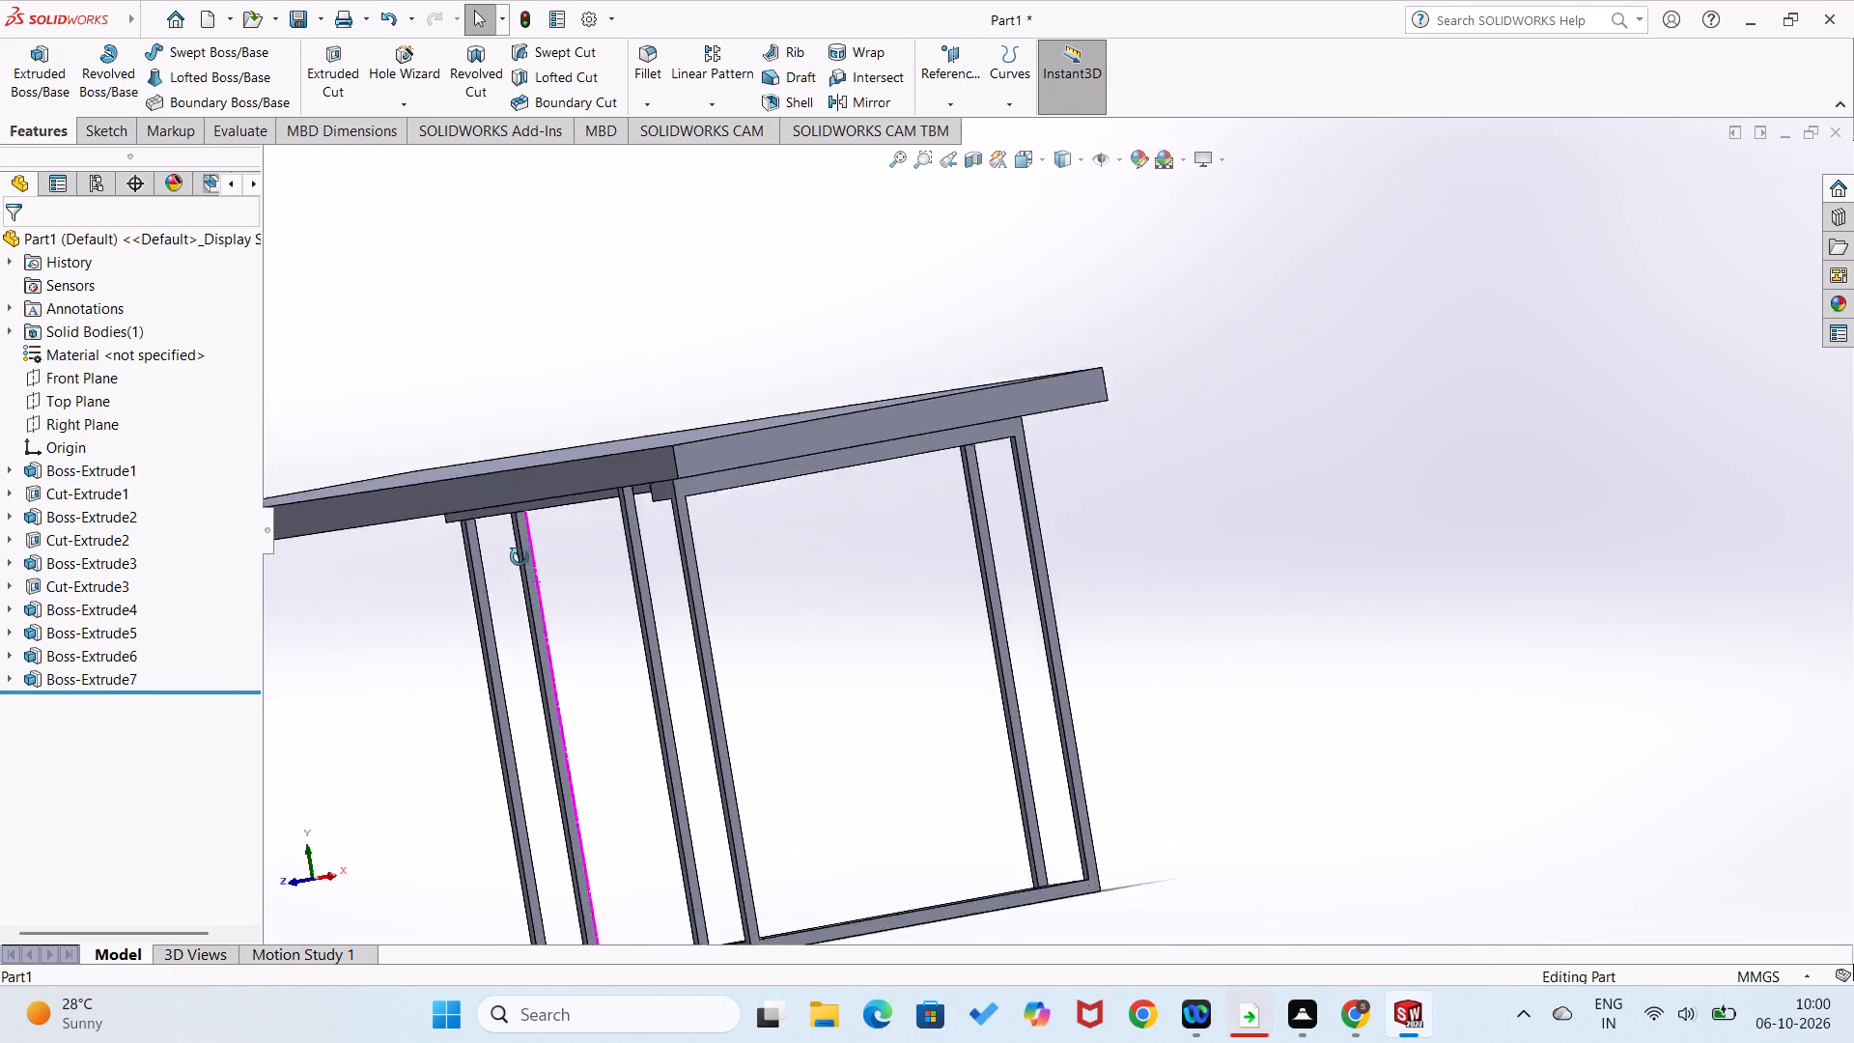
middle_drag(520, 557, 561, 503)
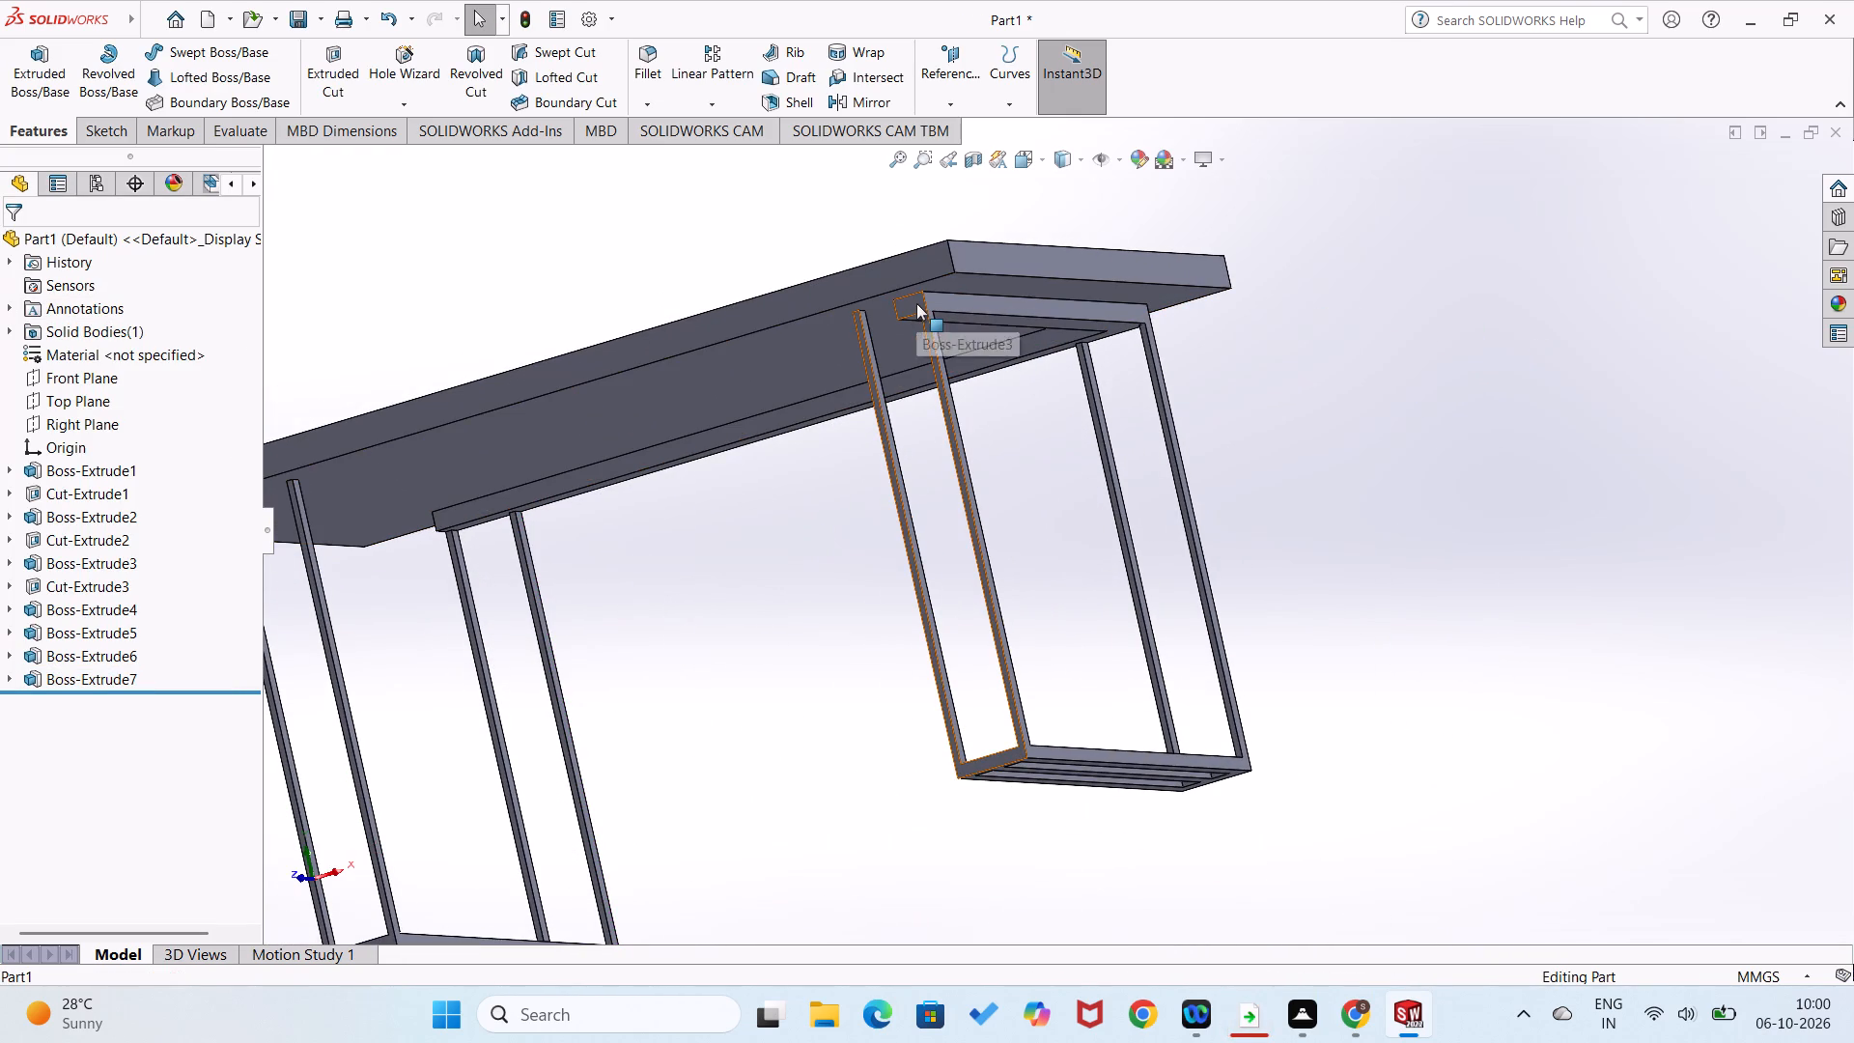
right_click(916, 303)
click(964, 277)
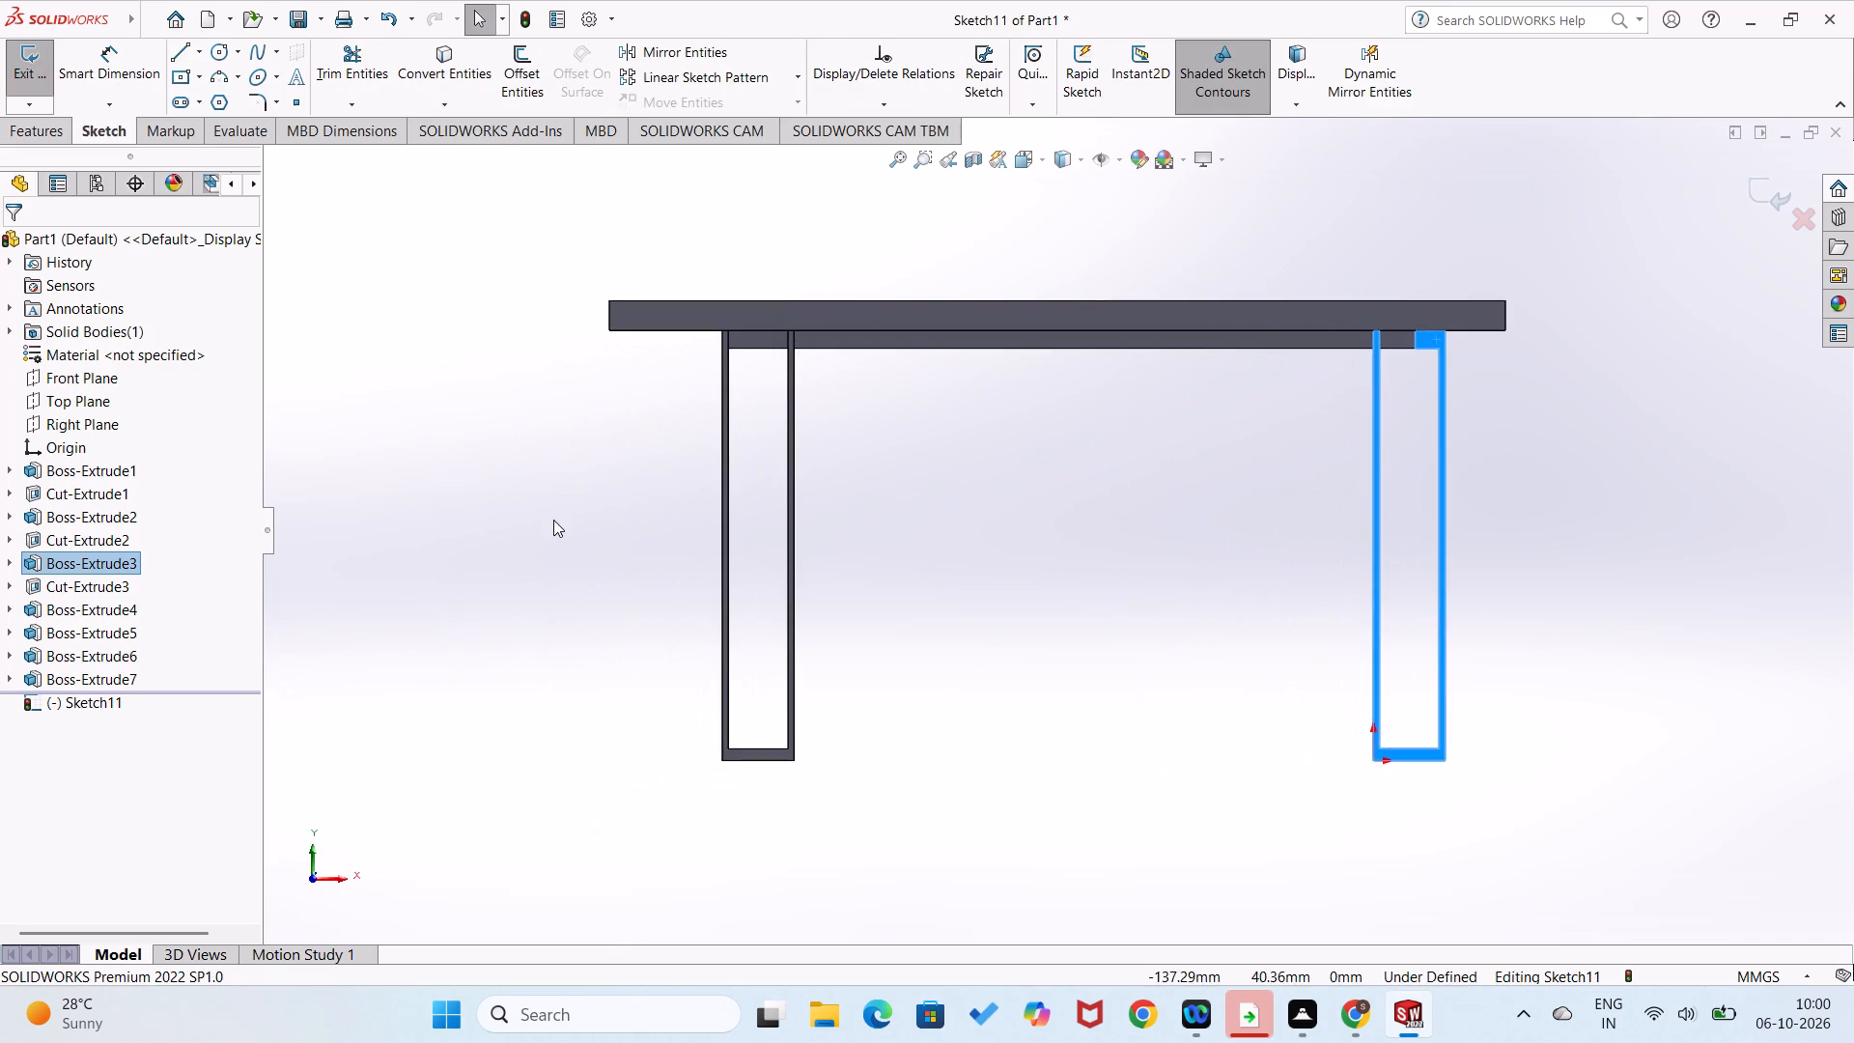
click(553, 520)
Sketch a 121 by 3 mm rectangle directly under the top, spanning from one leg frame's upper outer corner to the far leg's outer end.
right_drag(572, 464, 537, 593)
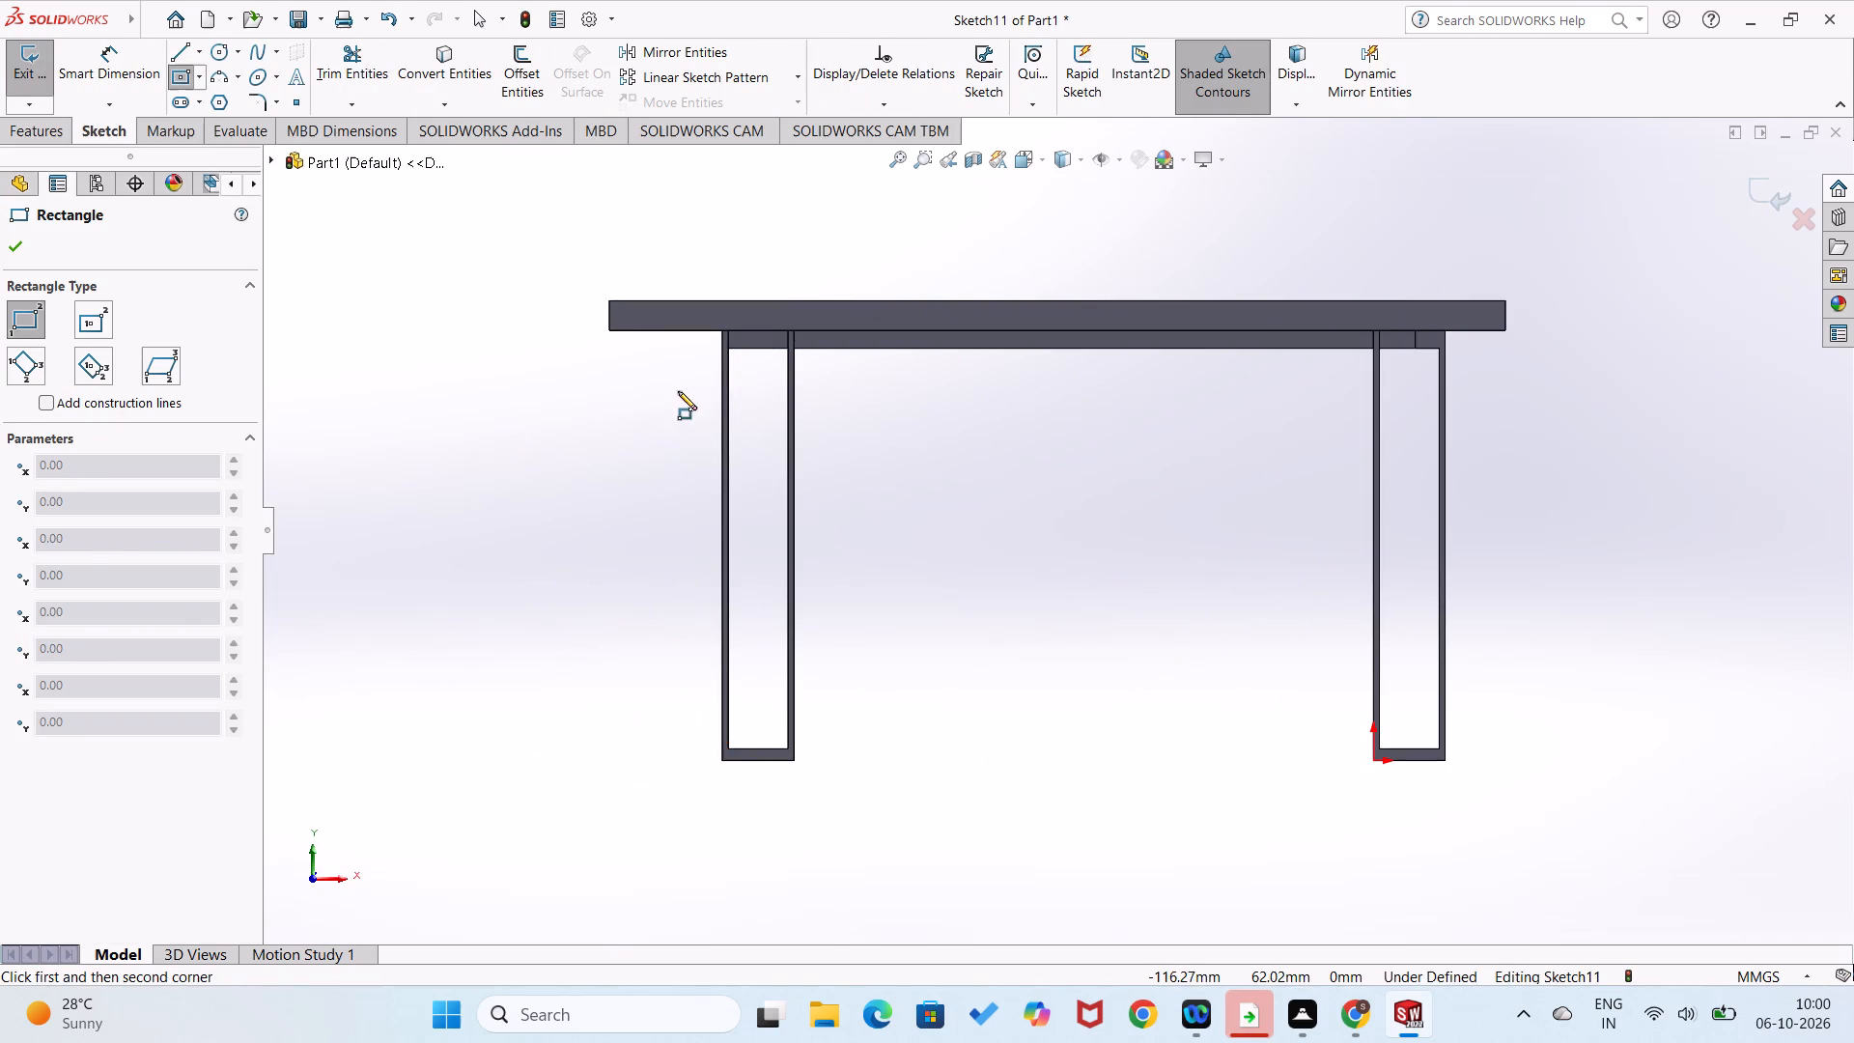
right_drag(678, 391, 645, 483)
right_drag(638, 442, 651, 586)
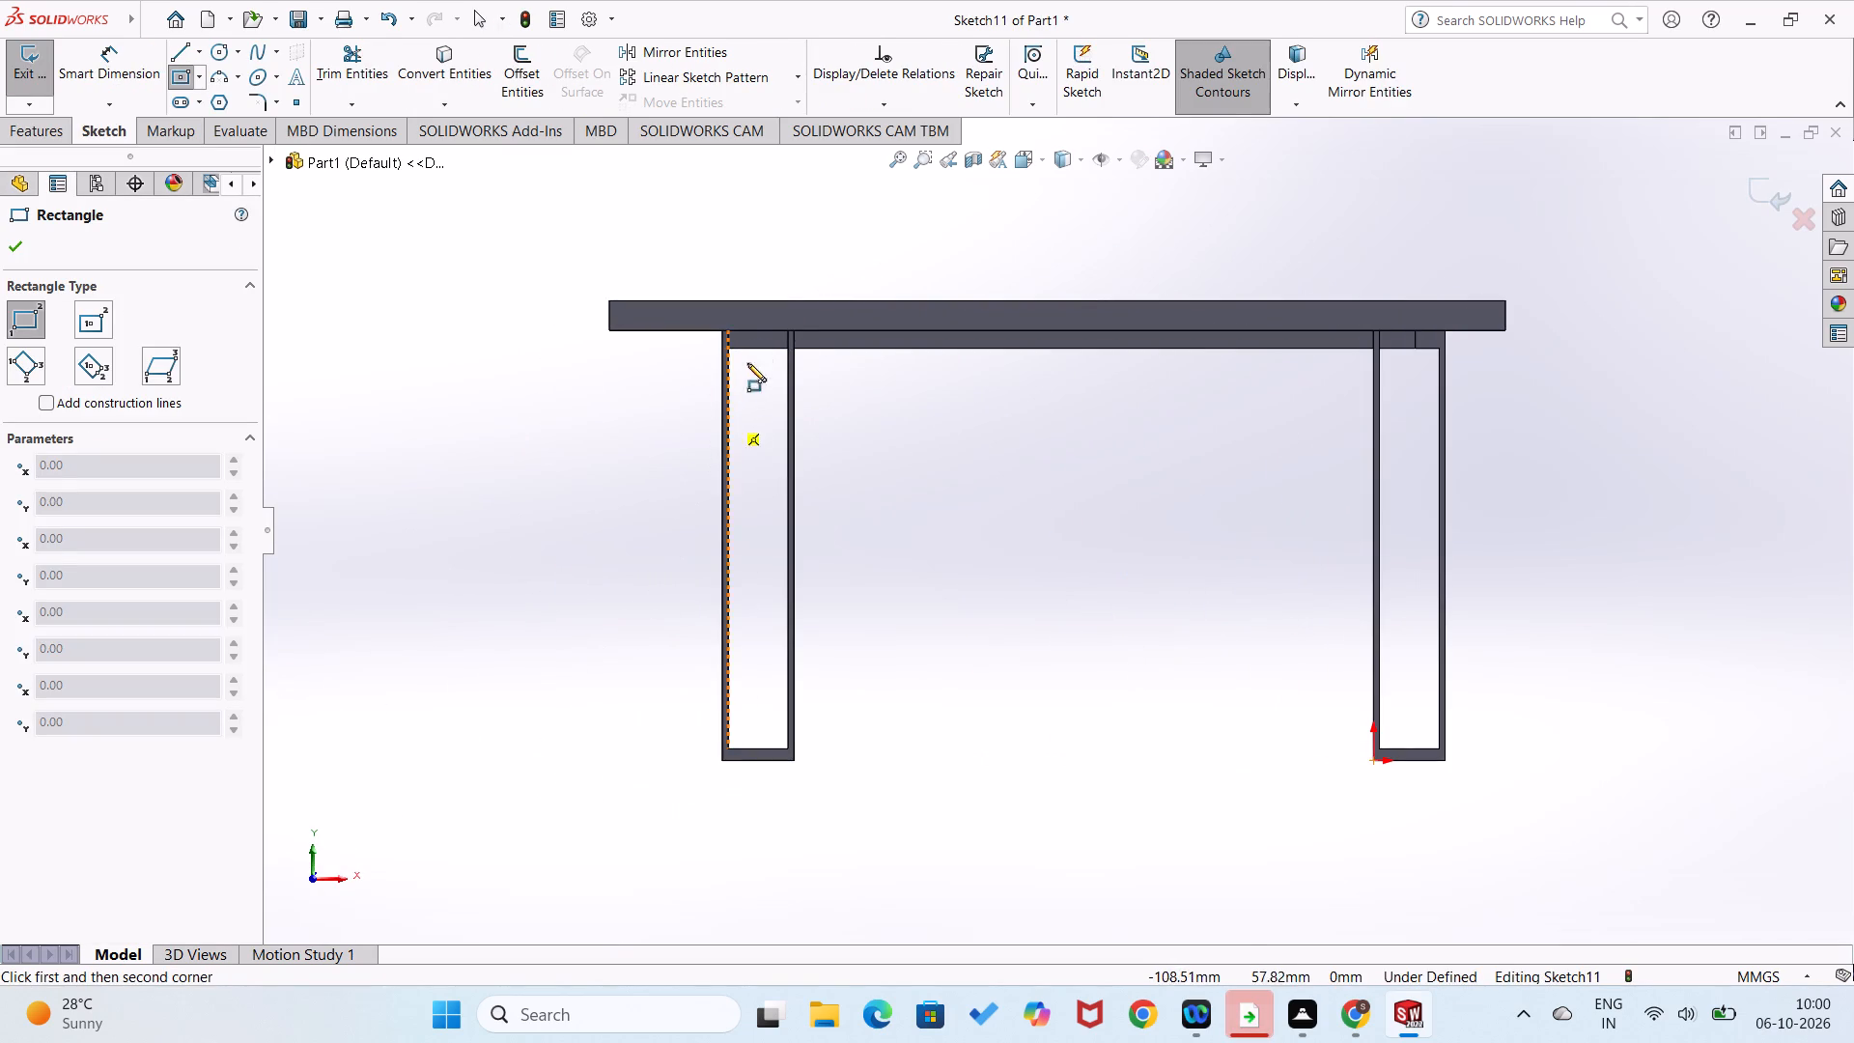
scroll(717, 369, down, 2)
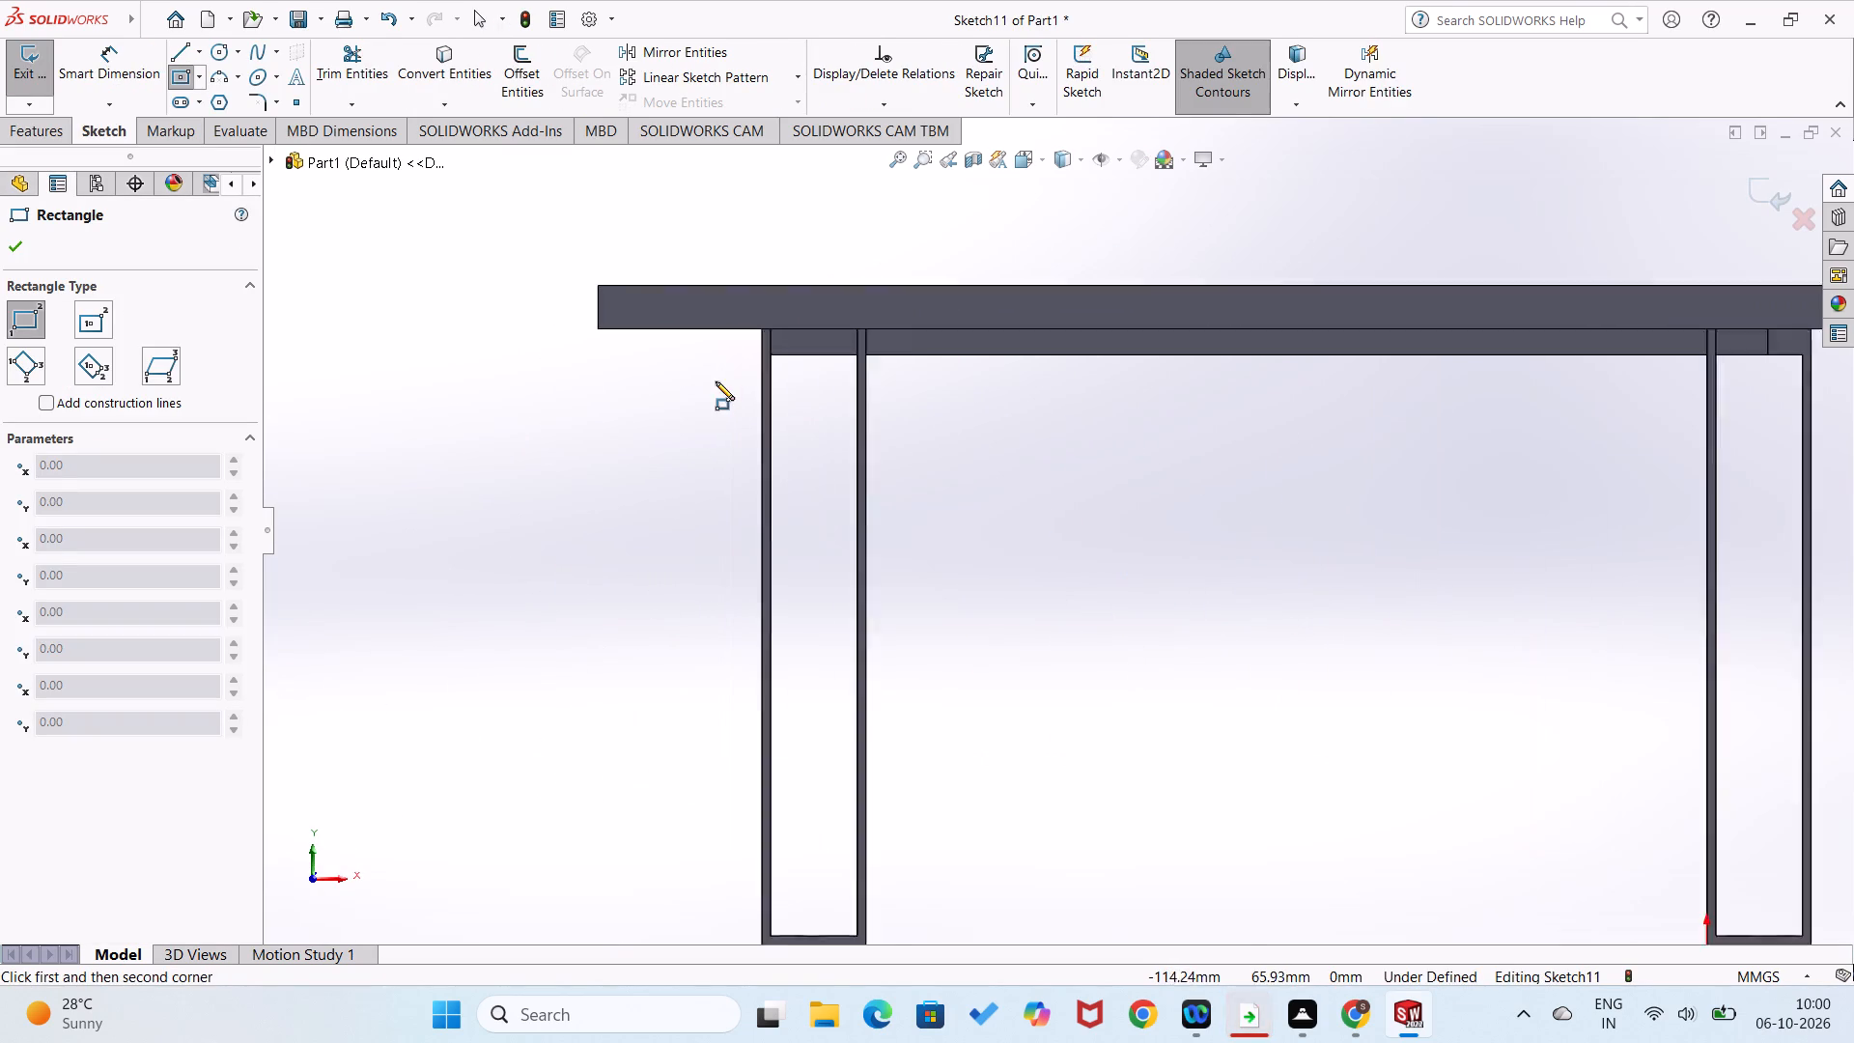
scroll(716, 381, down, 1)
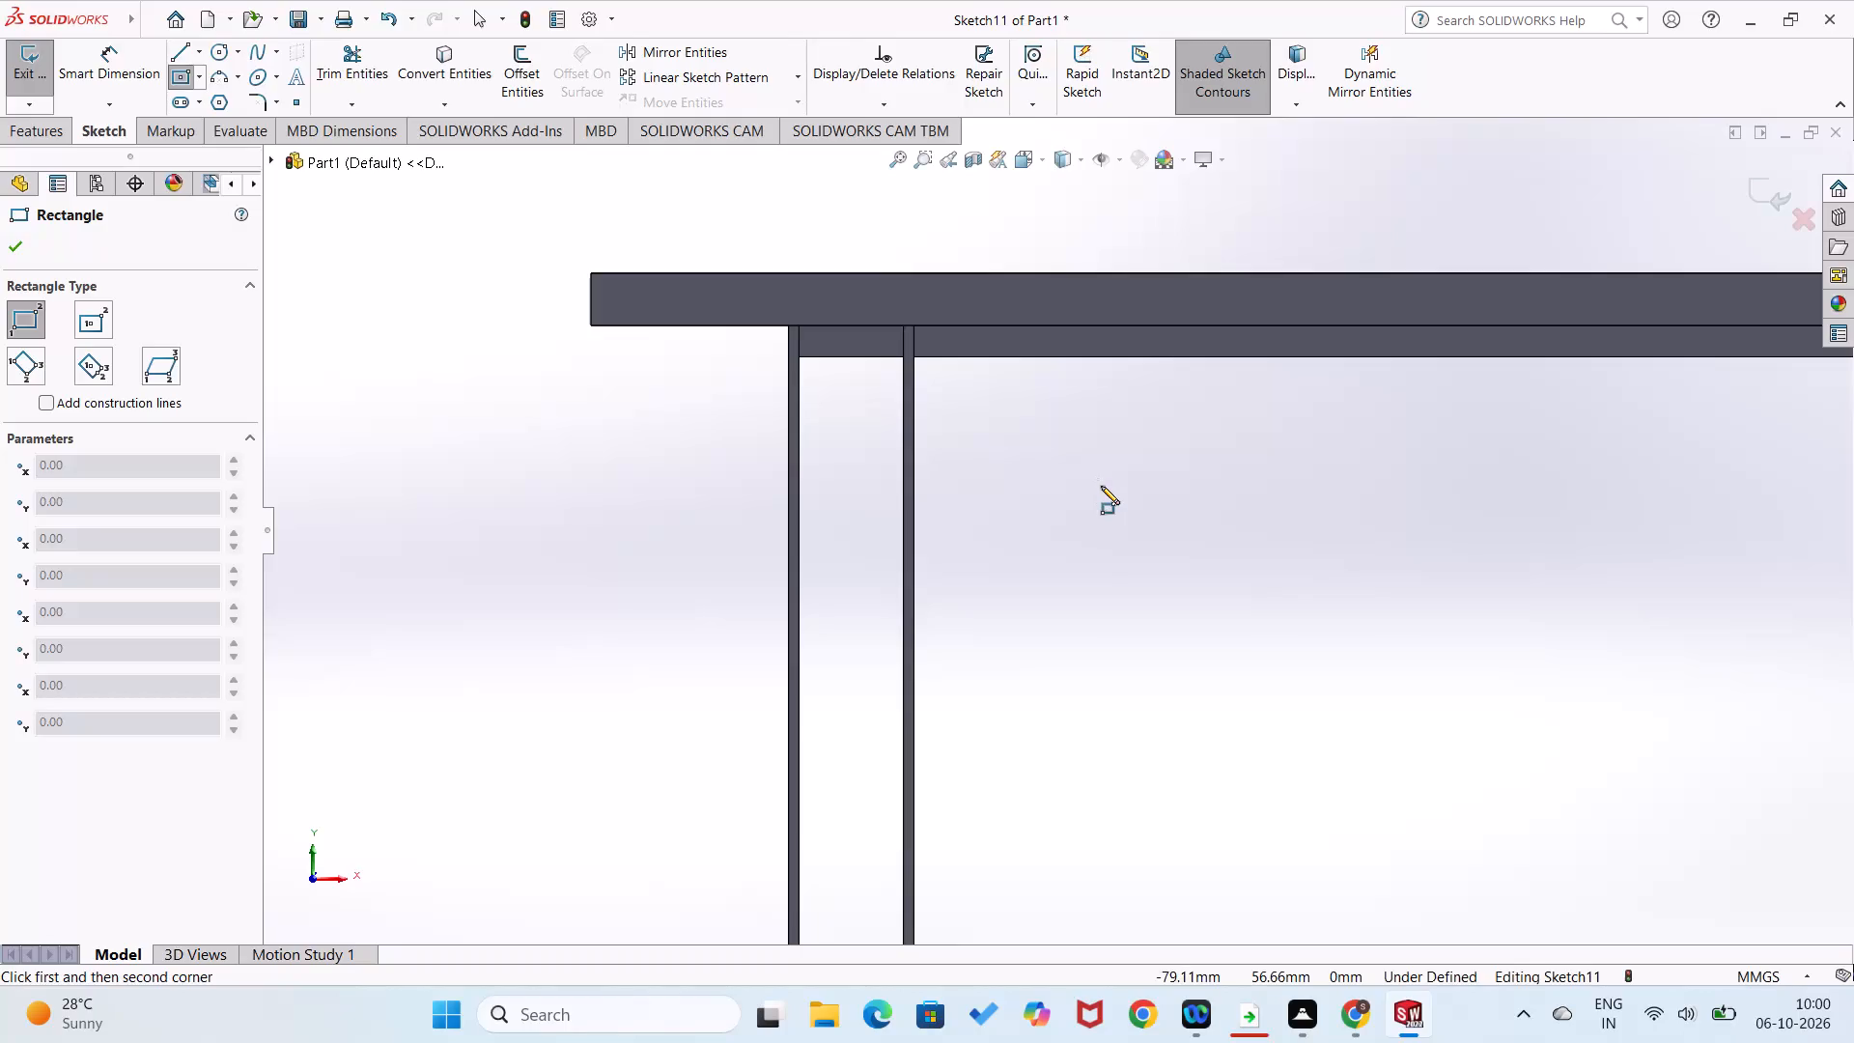
middle_click(1006, 512)
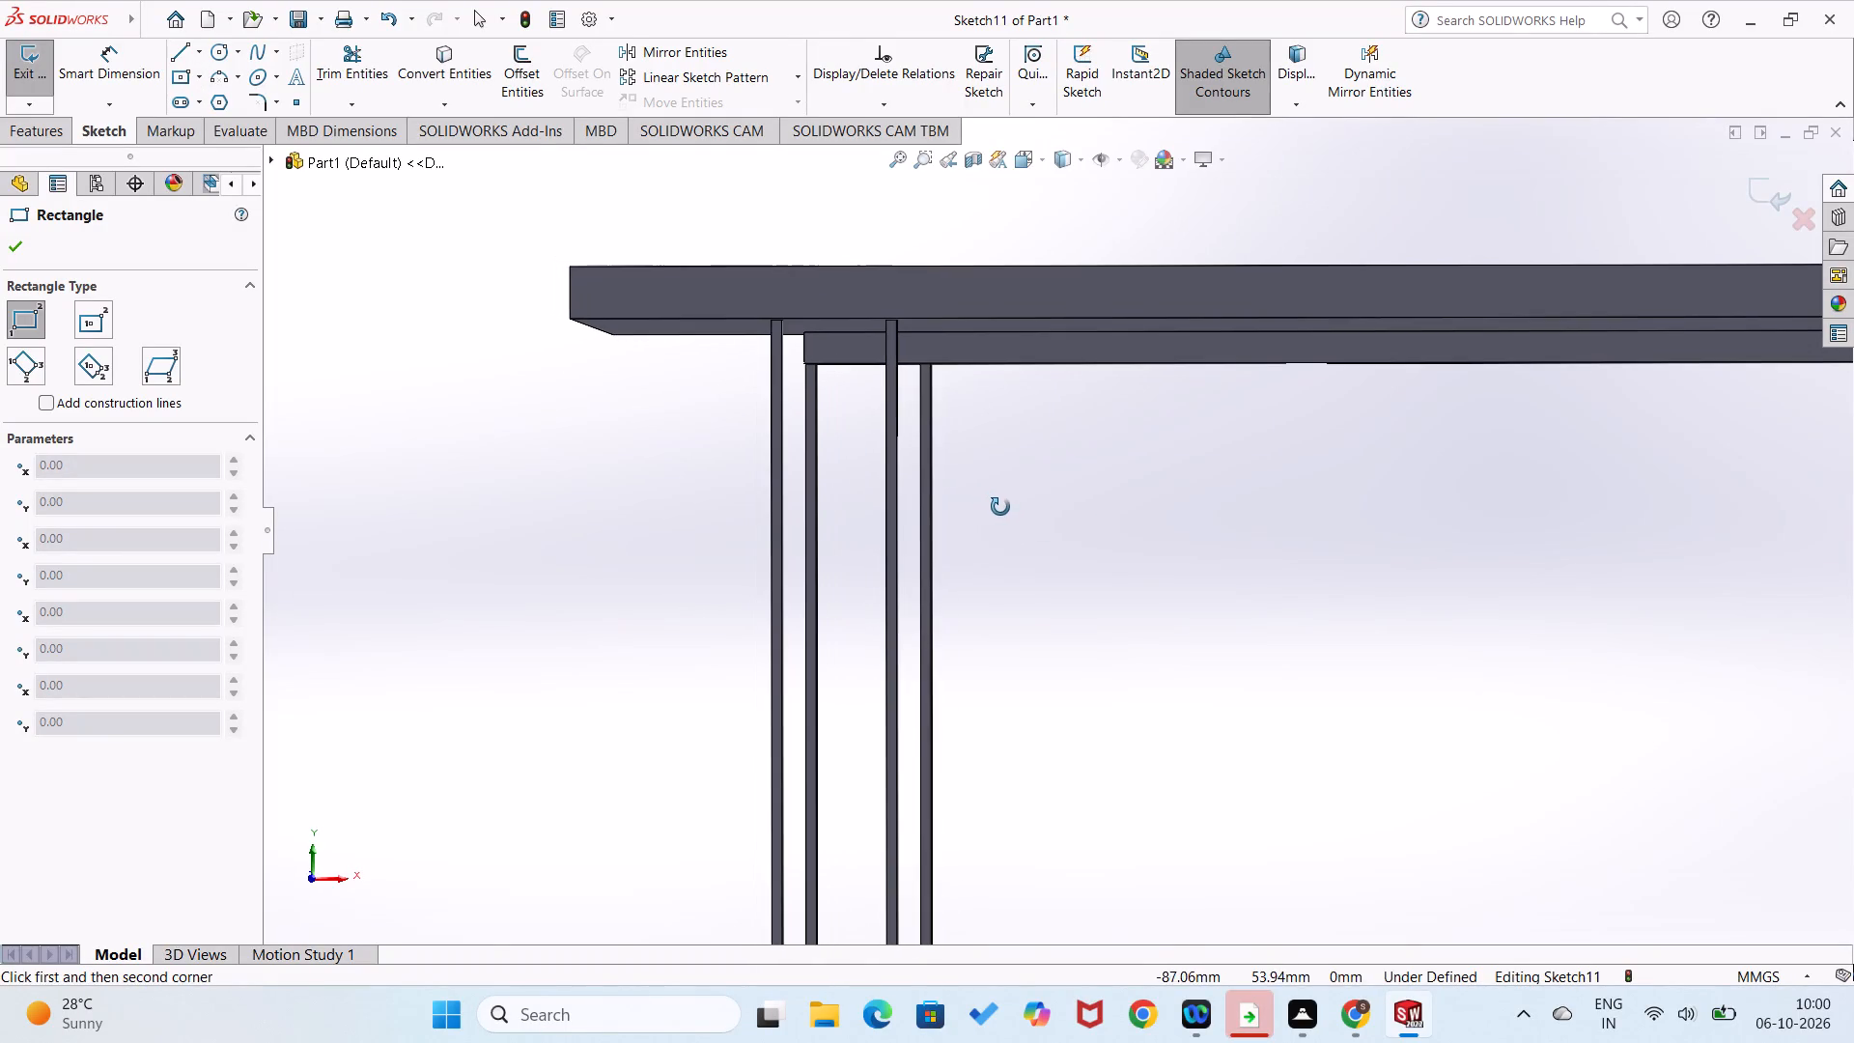
click(770, 324)
scroll(1211, 420, up, 3)
scroll(1338, 421, down, 1)
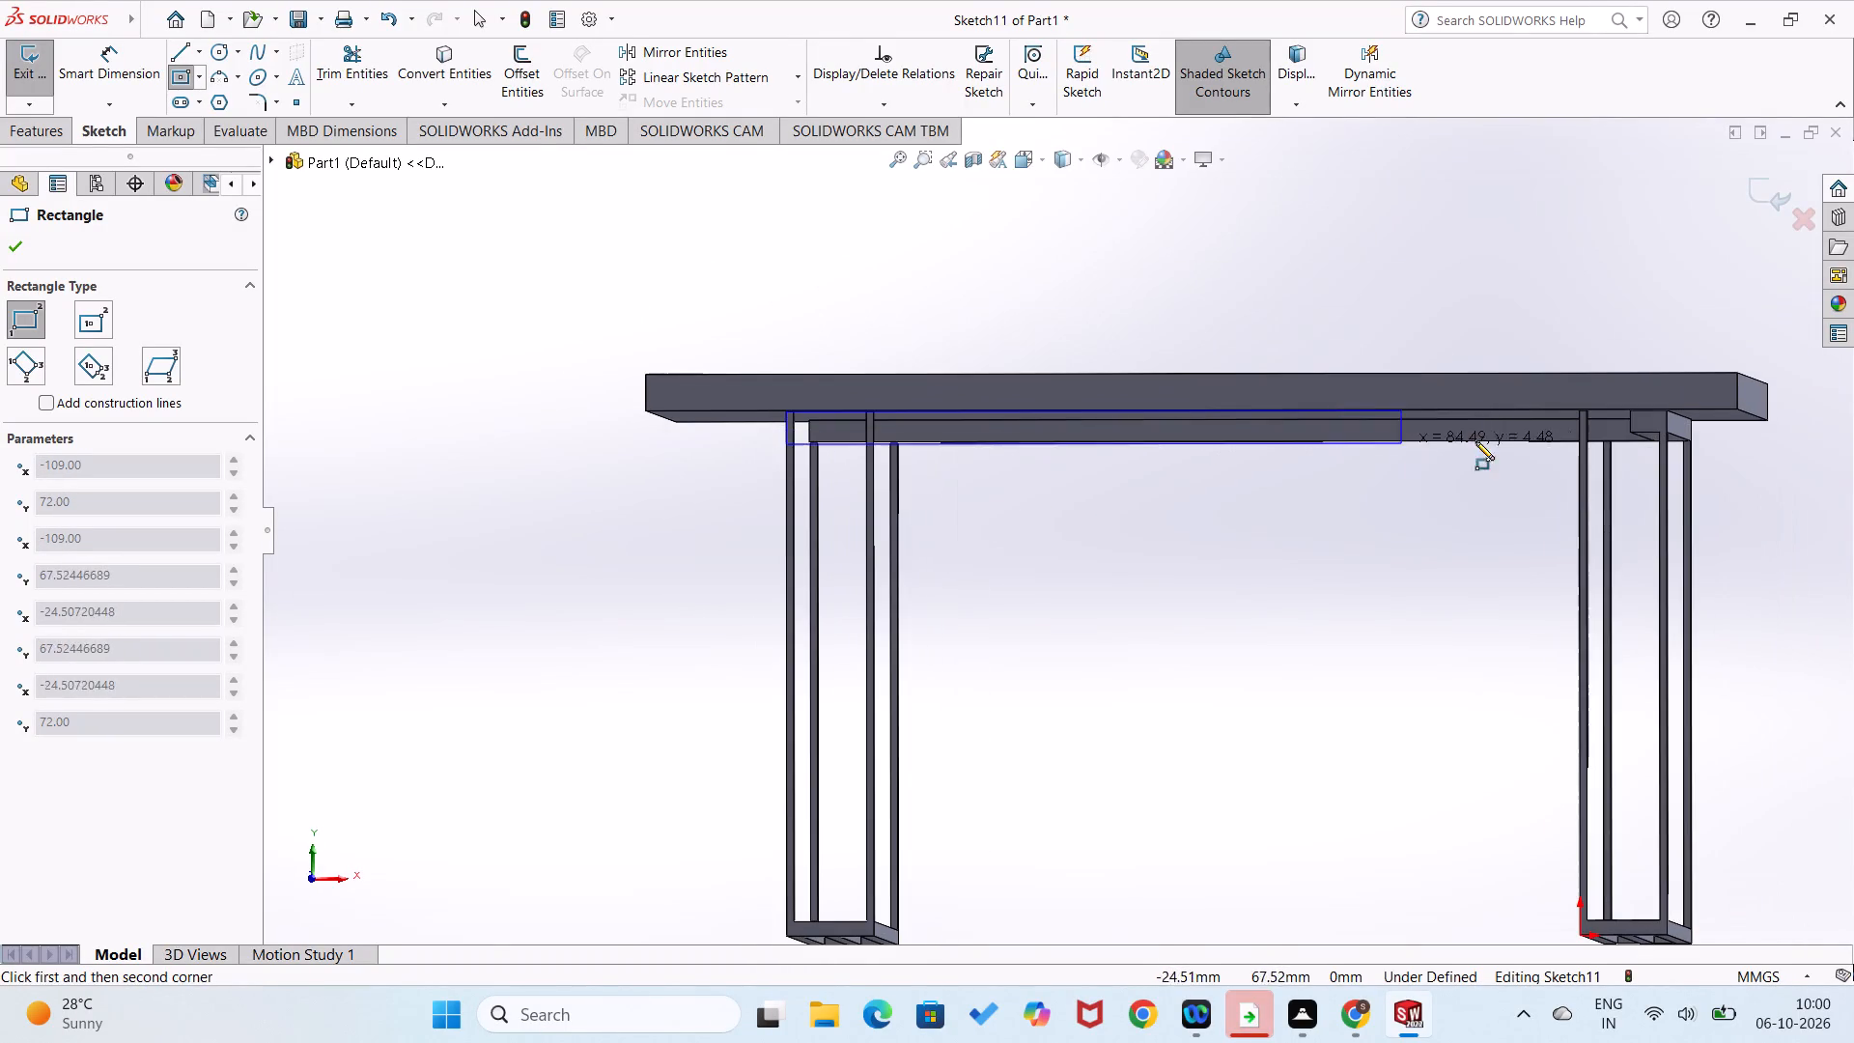
scroll(1649, 435, down, 3)
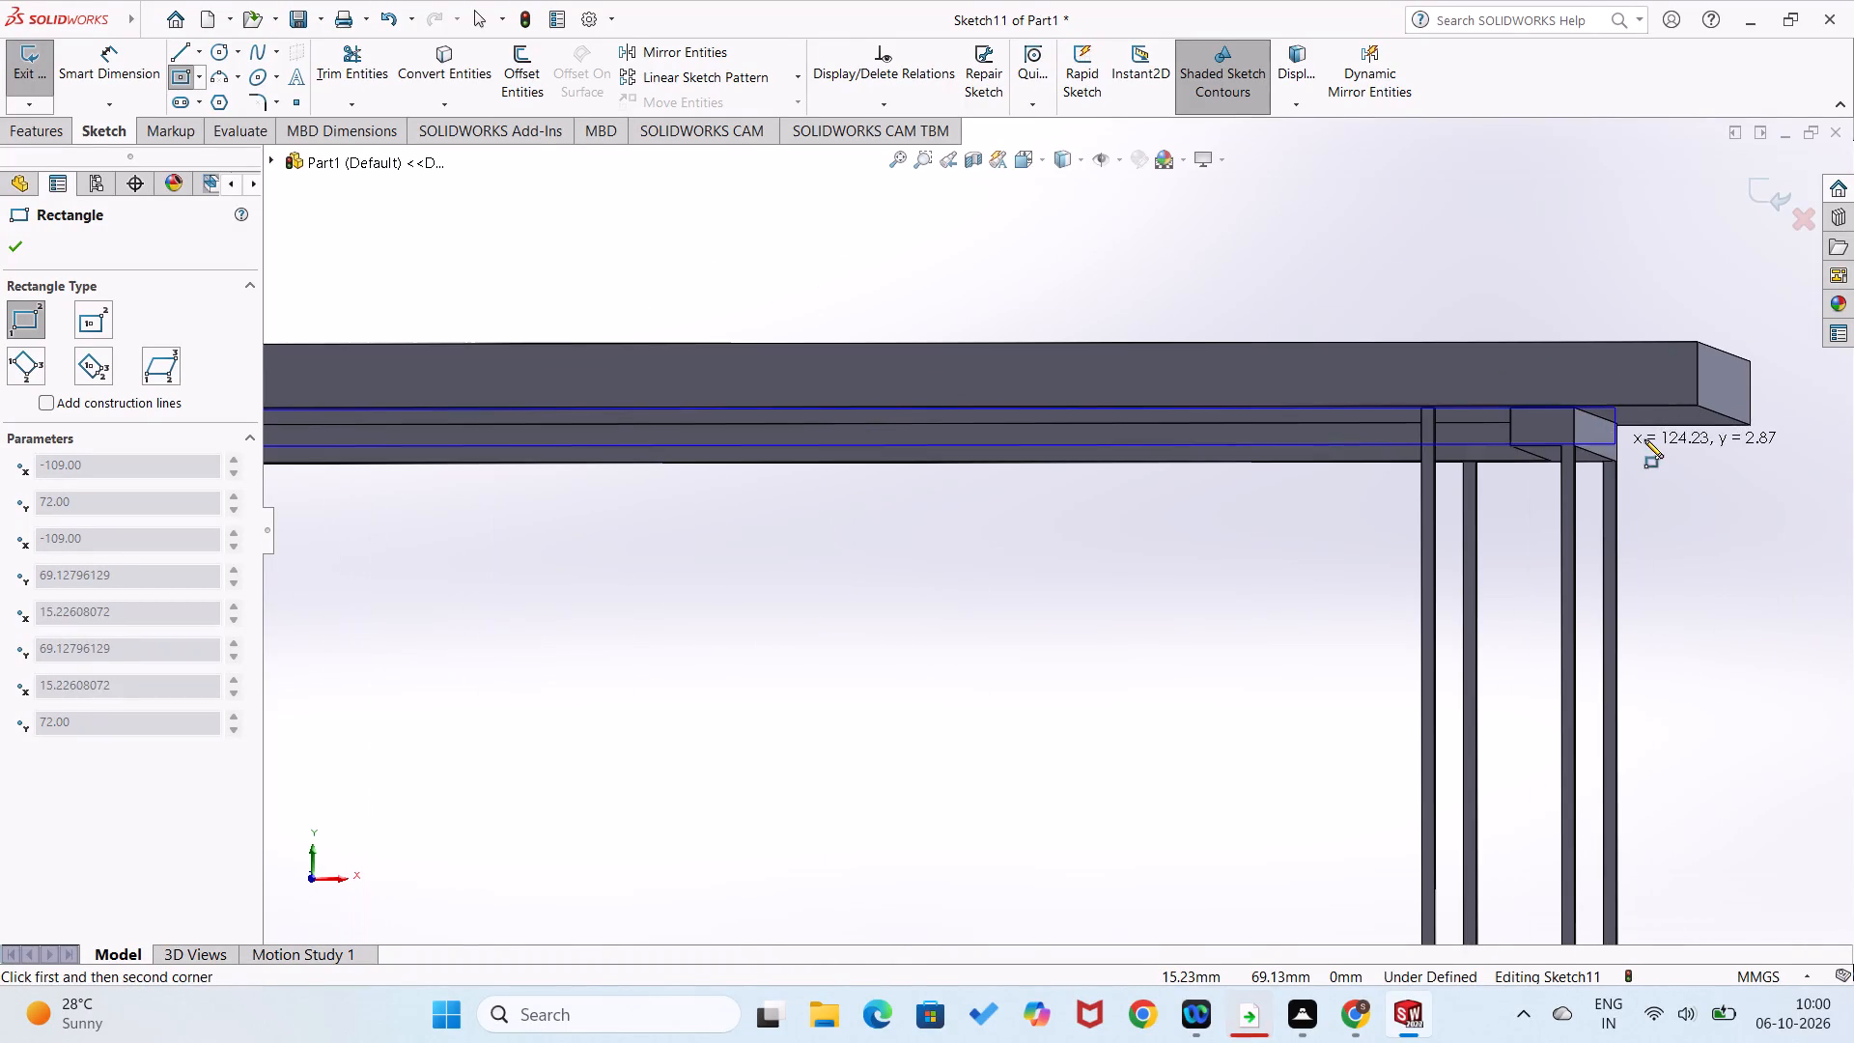
click(1561, 447)
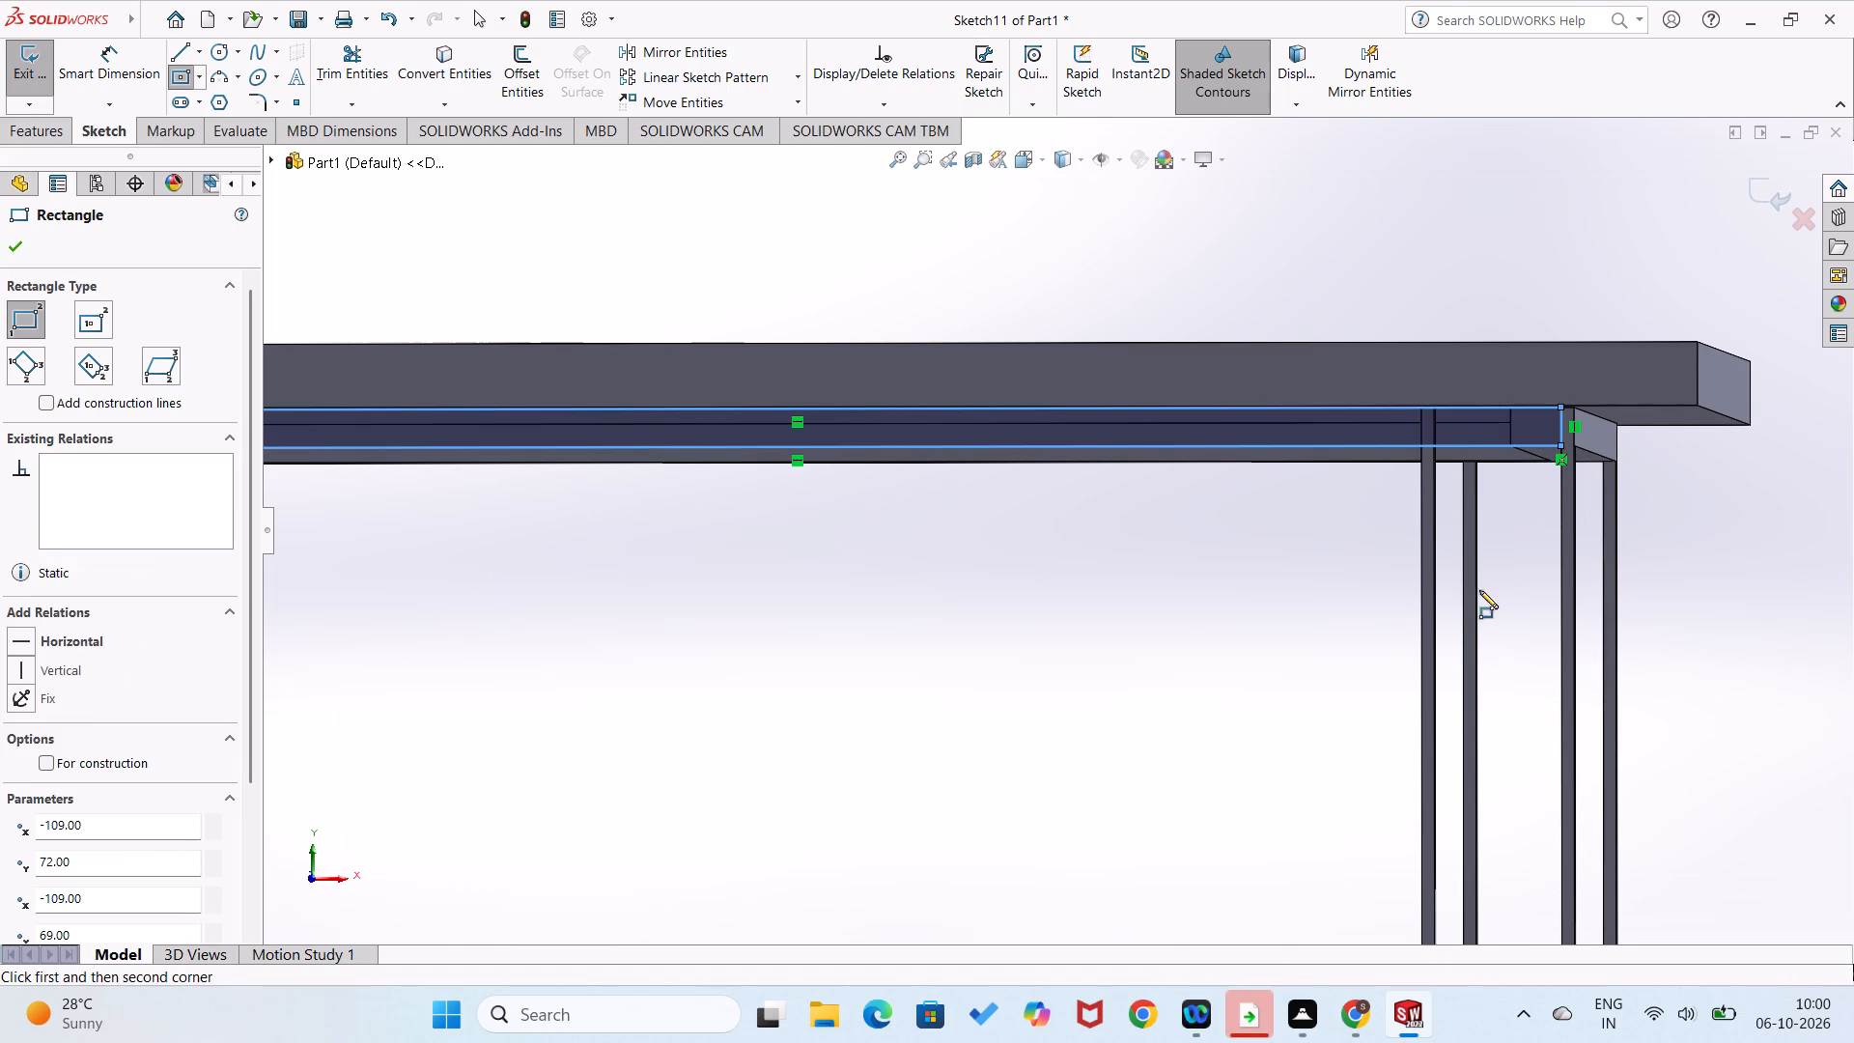
right_drag(1316, 663, 1344, 409)
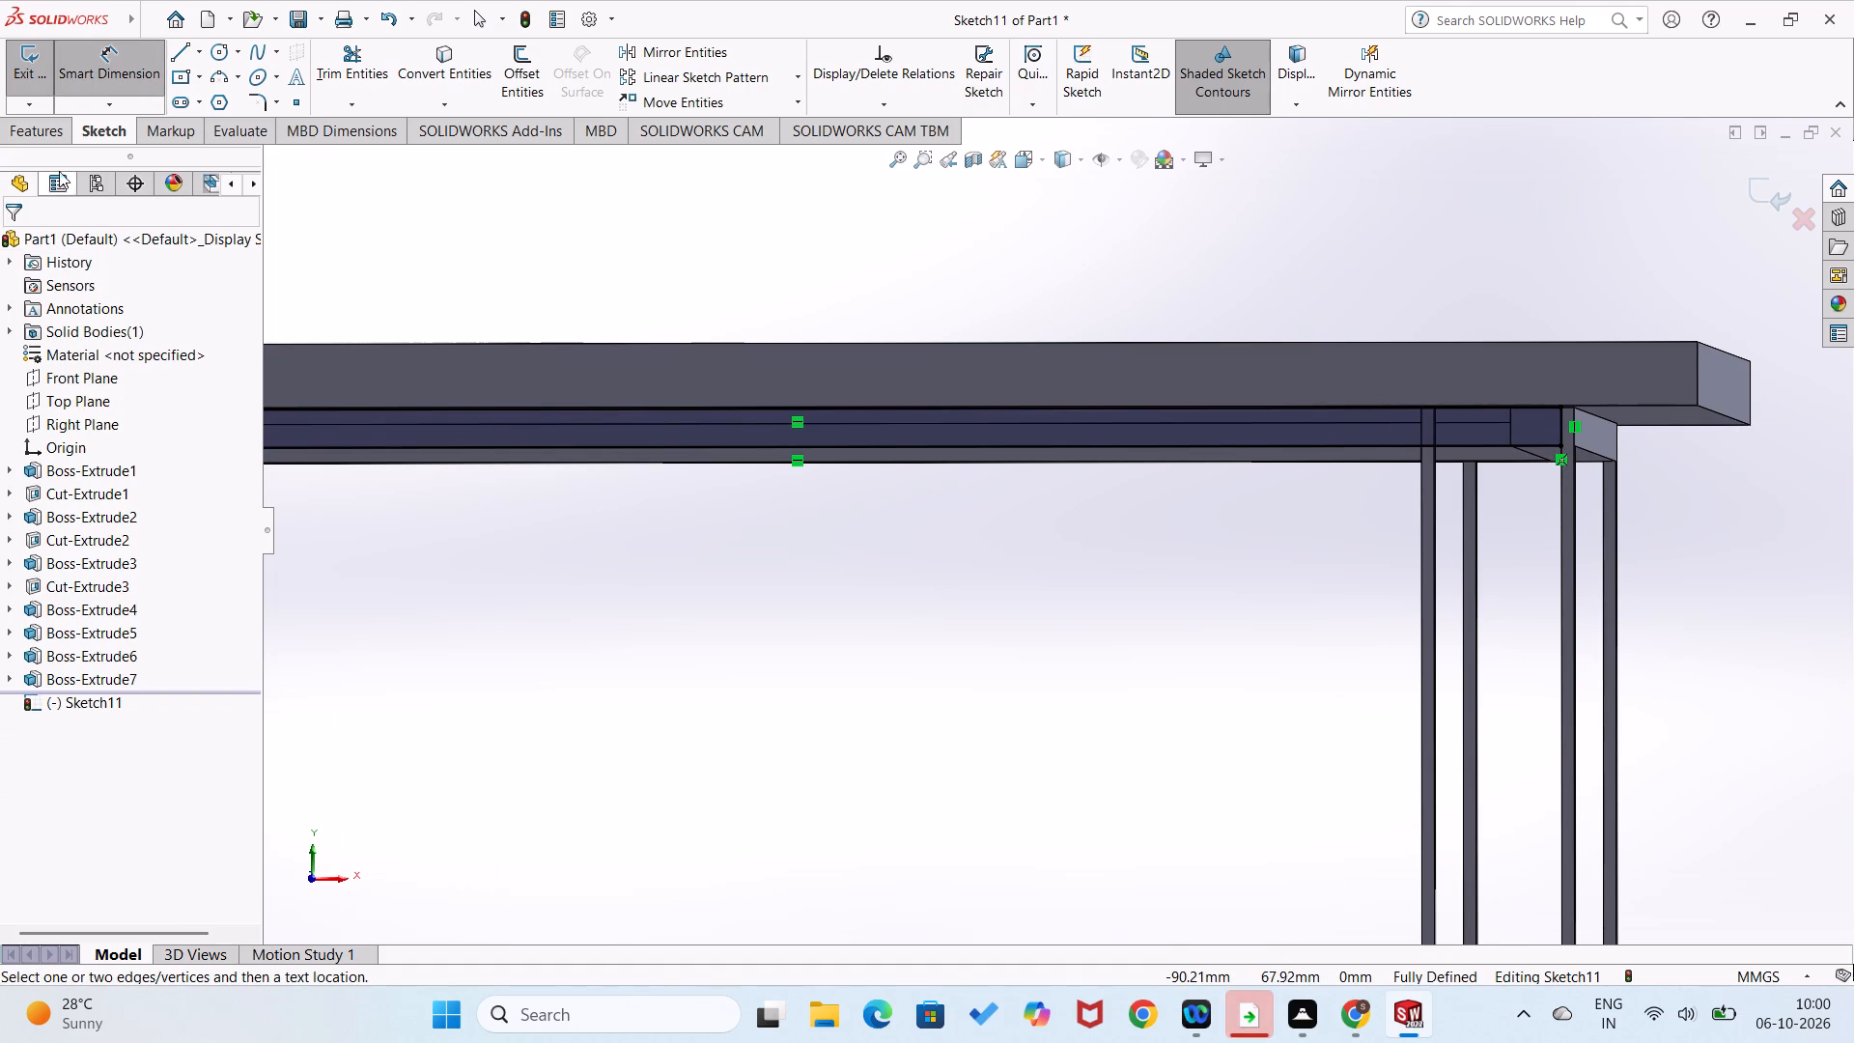
Extrude the long-side rectangle as a boss to a blind depth of 5 mm, in the reversed direction inward under the top.
click(46, 136)
click(28, 94)
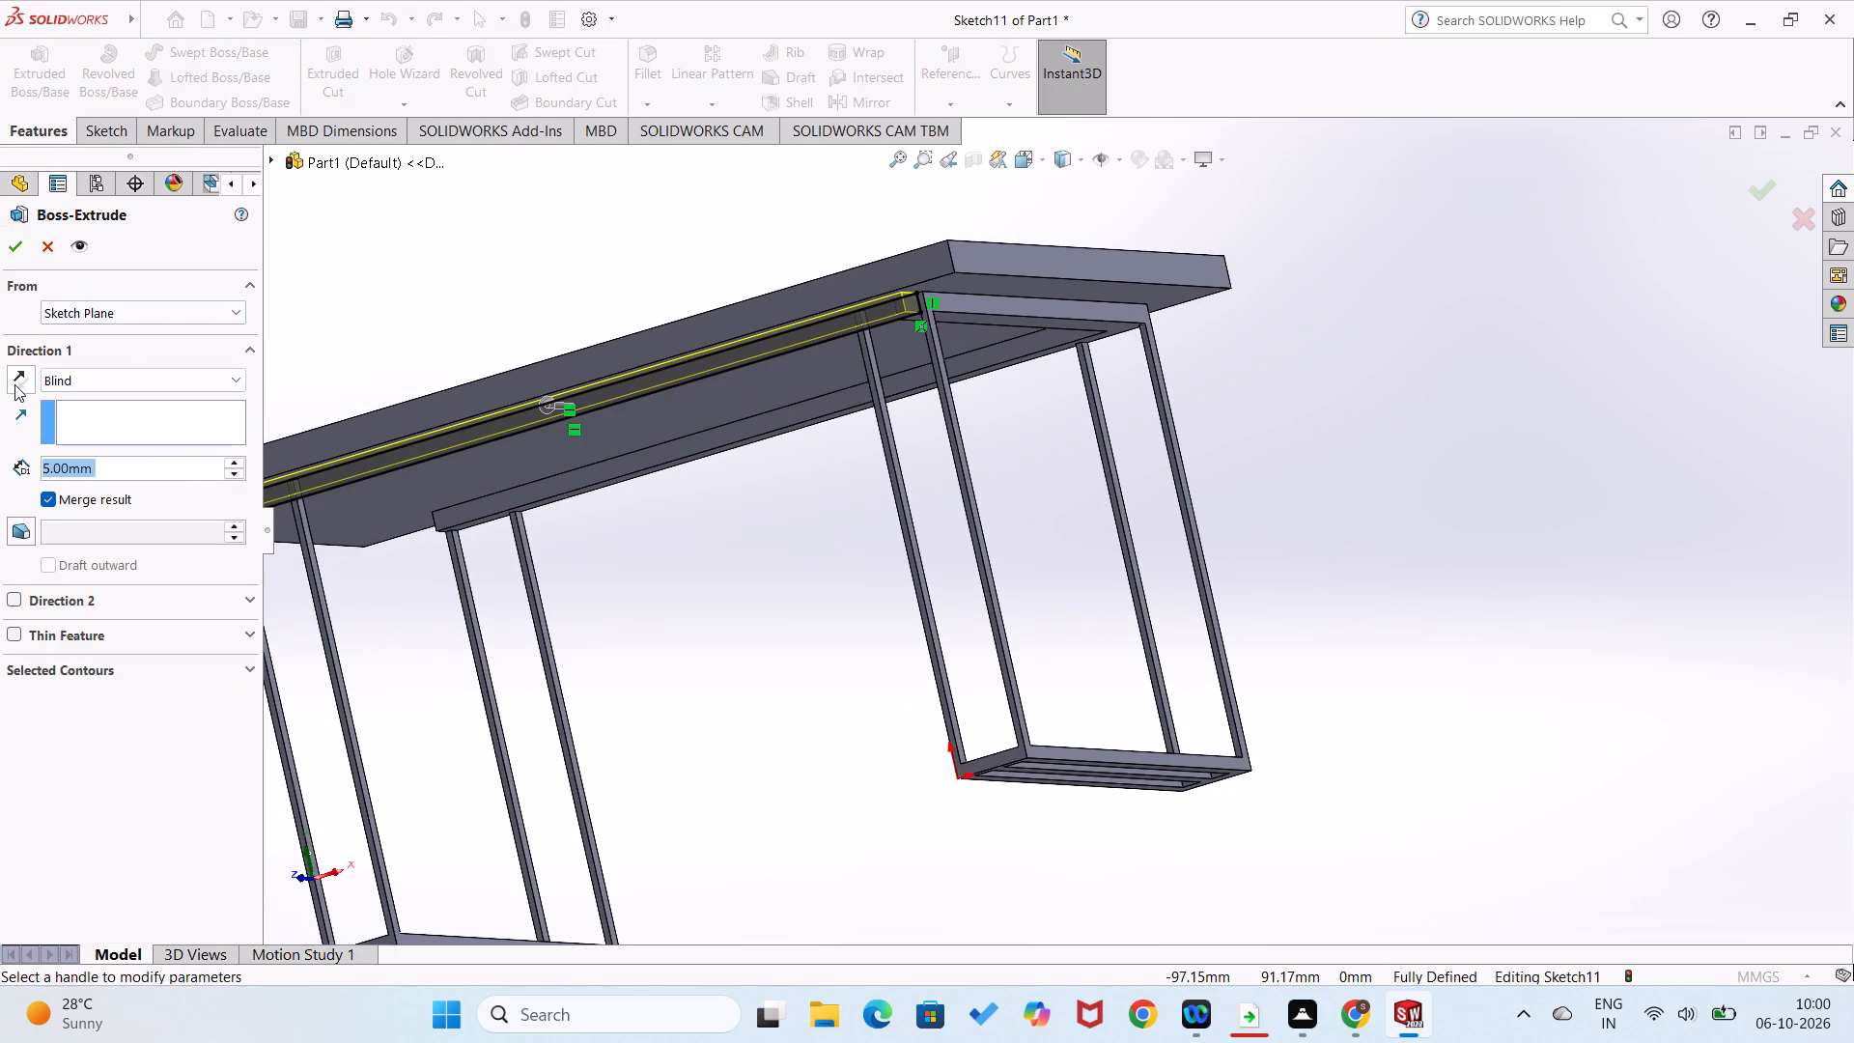
click(15, 386)
click(12, 246)
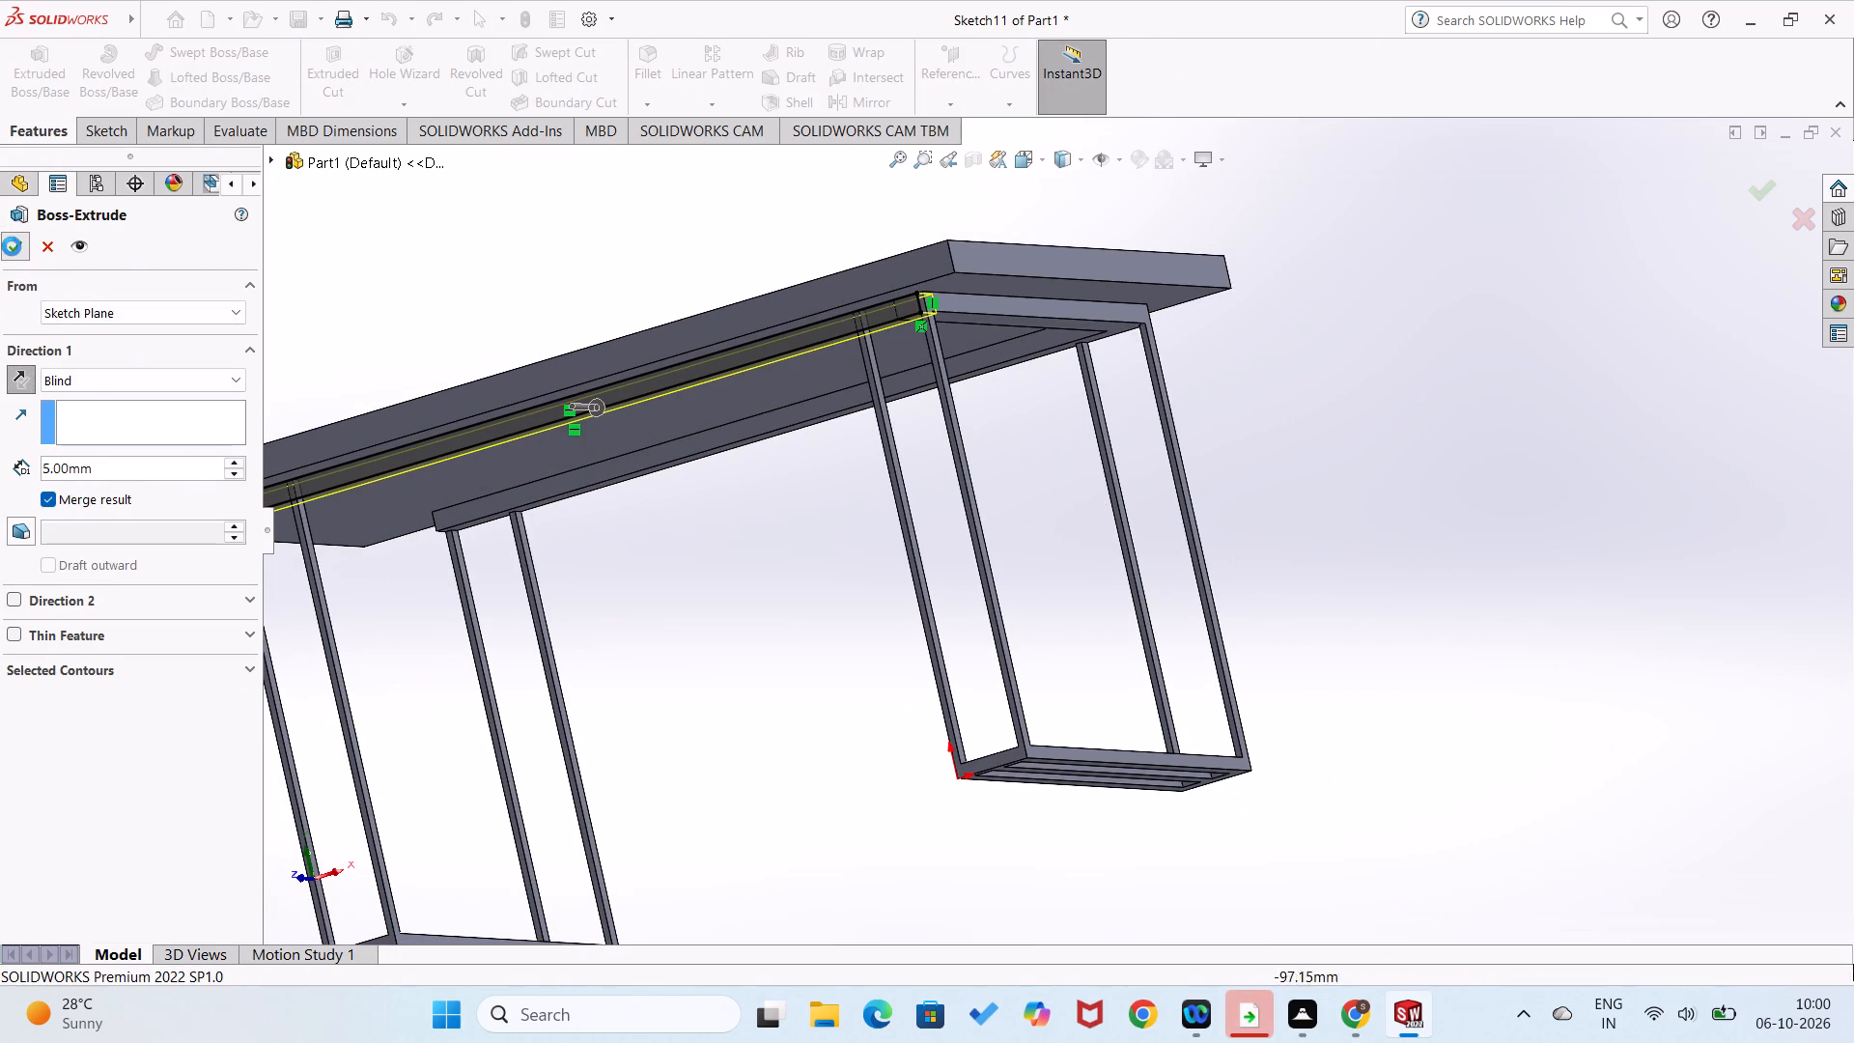
drag(539, 496, 550, 501)
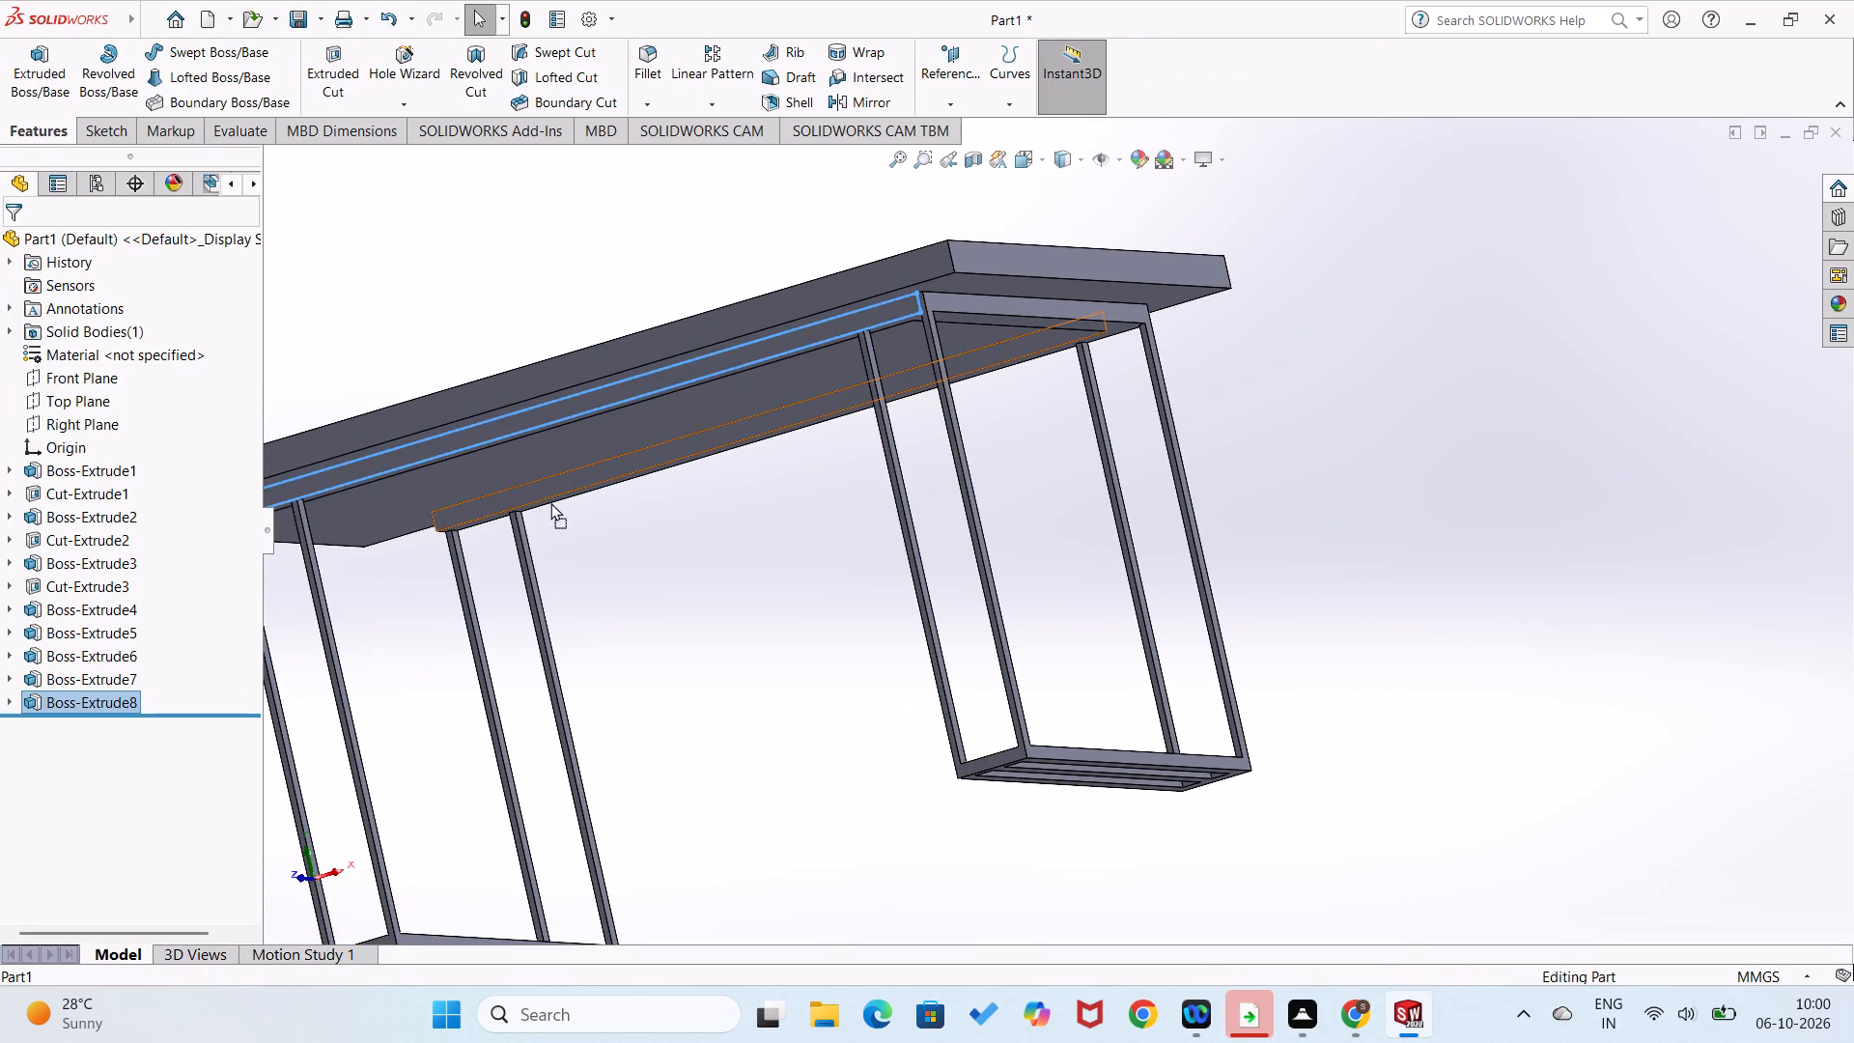
click(675, 692)
click(1126, 399)
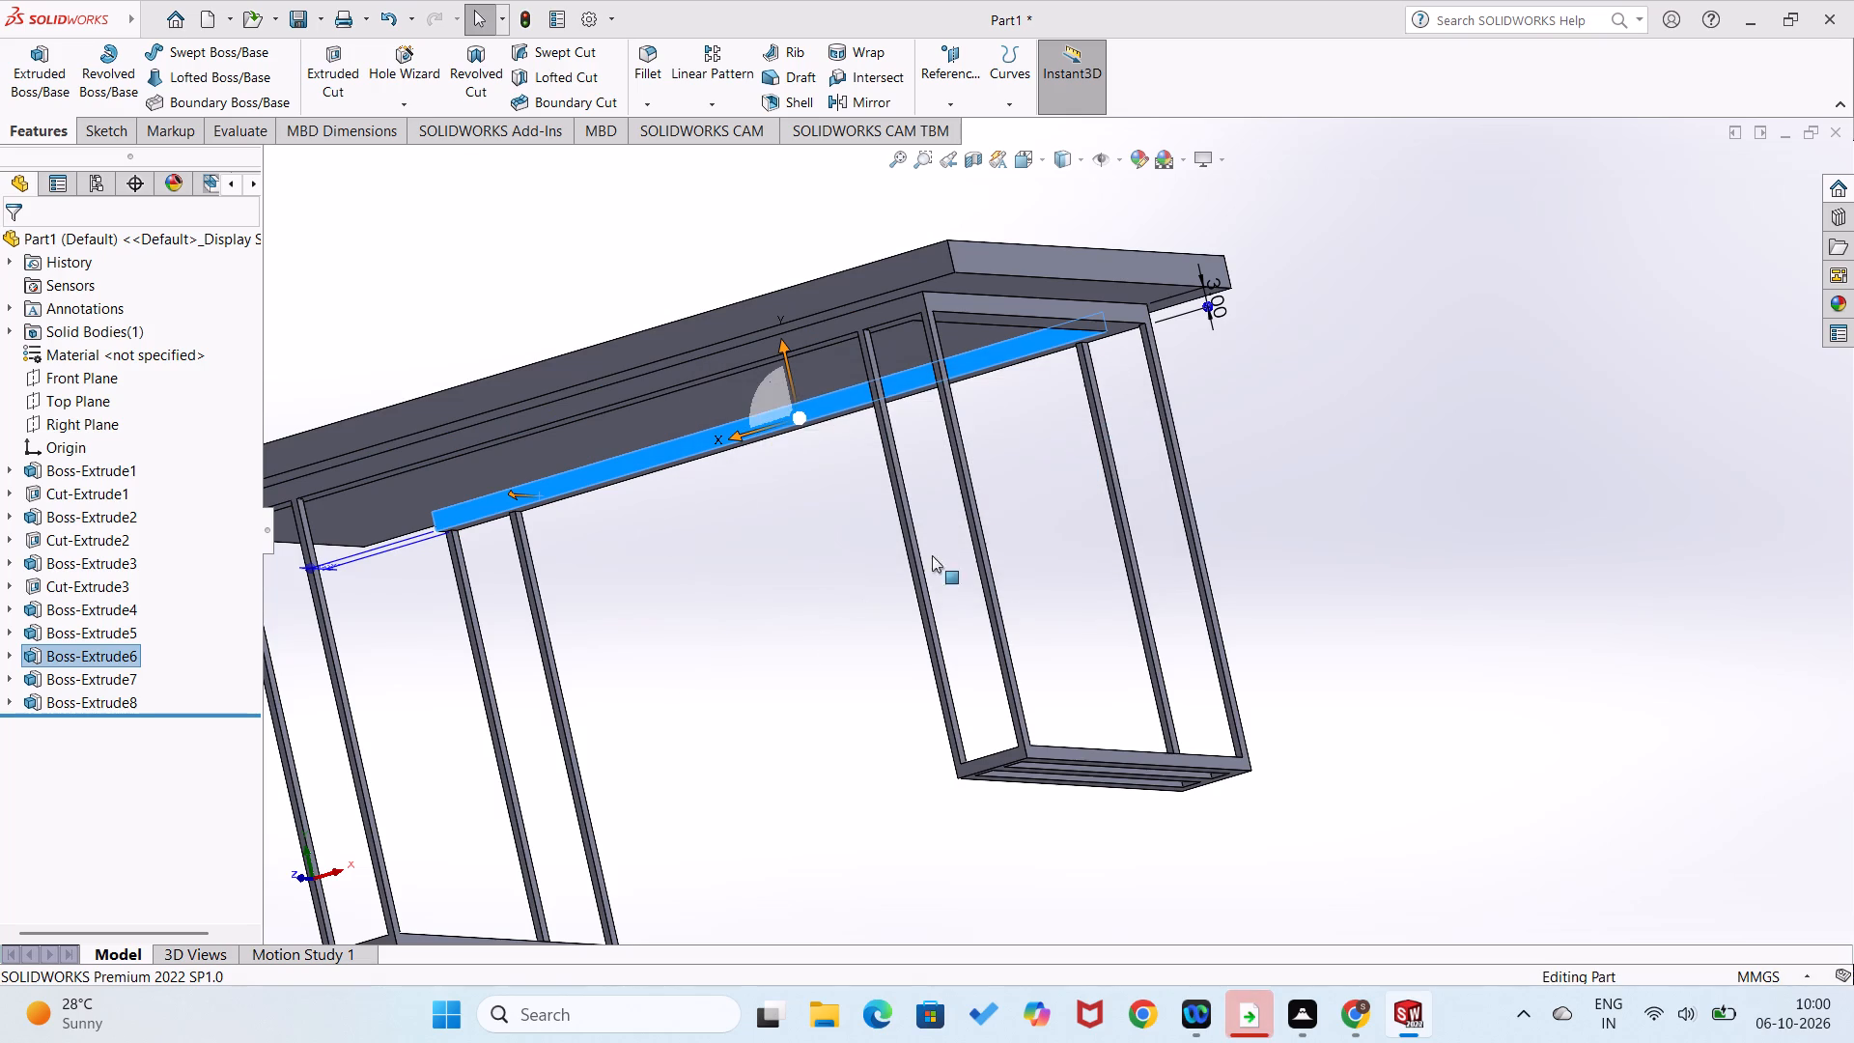
click(747, 674)
Open a new sketch on the outer short-side face of the leg frame at the table end still without a rail.
middle_drag(746, 675, 945, 714)
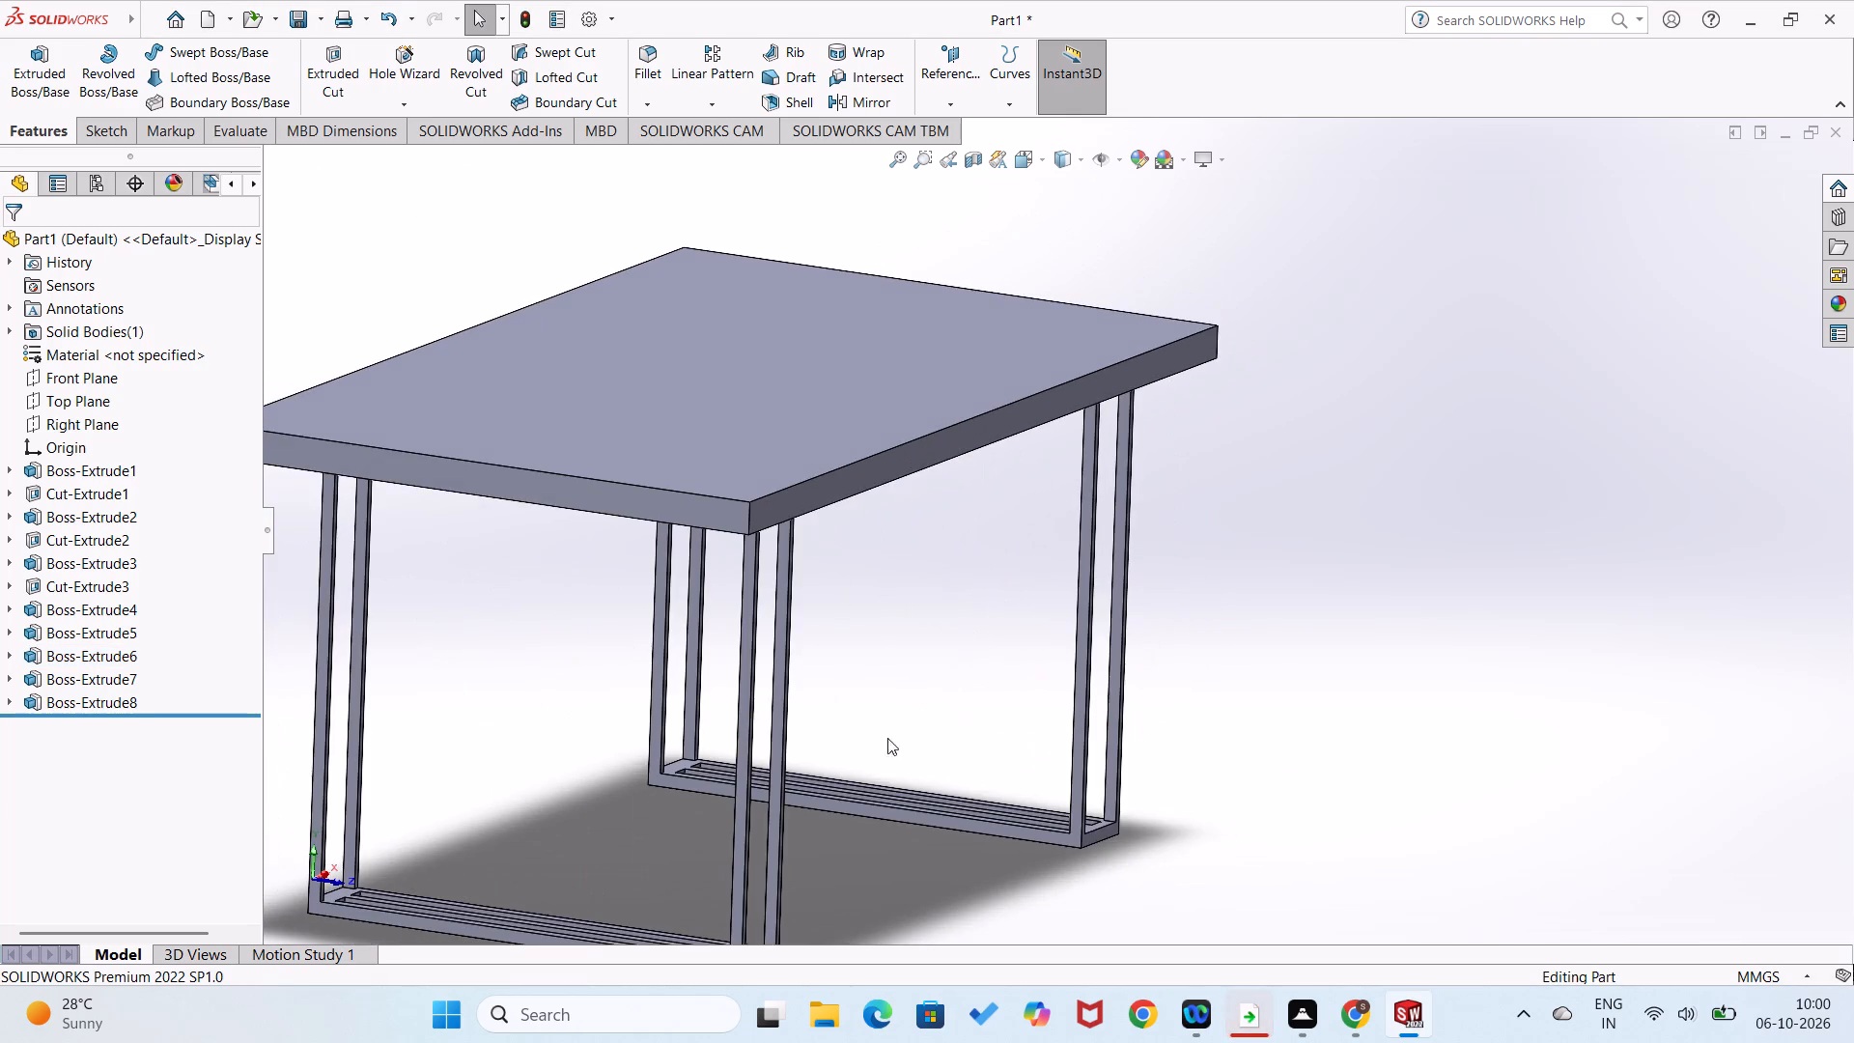
scroll(684, 743, up, 3)
scroll(706, 675, down, 1)
scroll(722, 650, up, 3)
scroll(762, 612, down, 5)
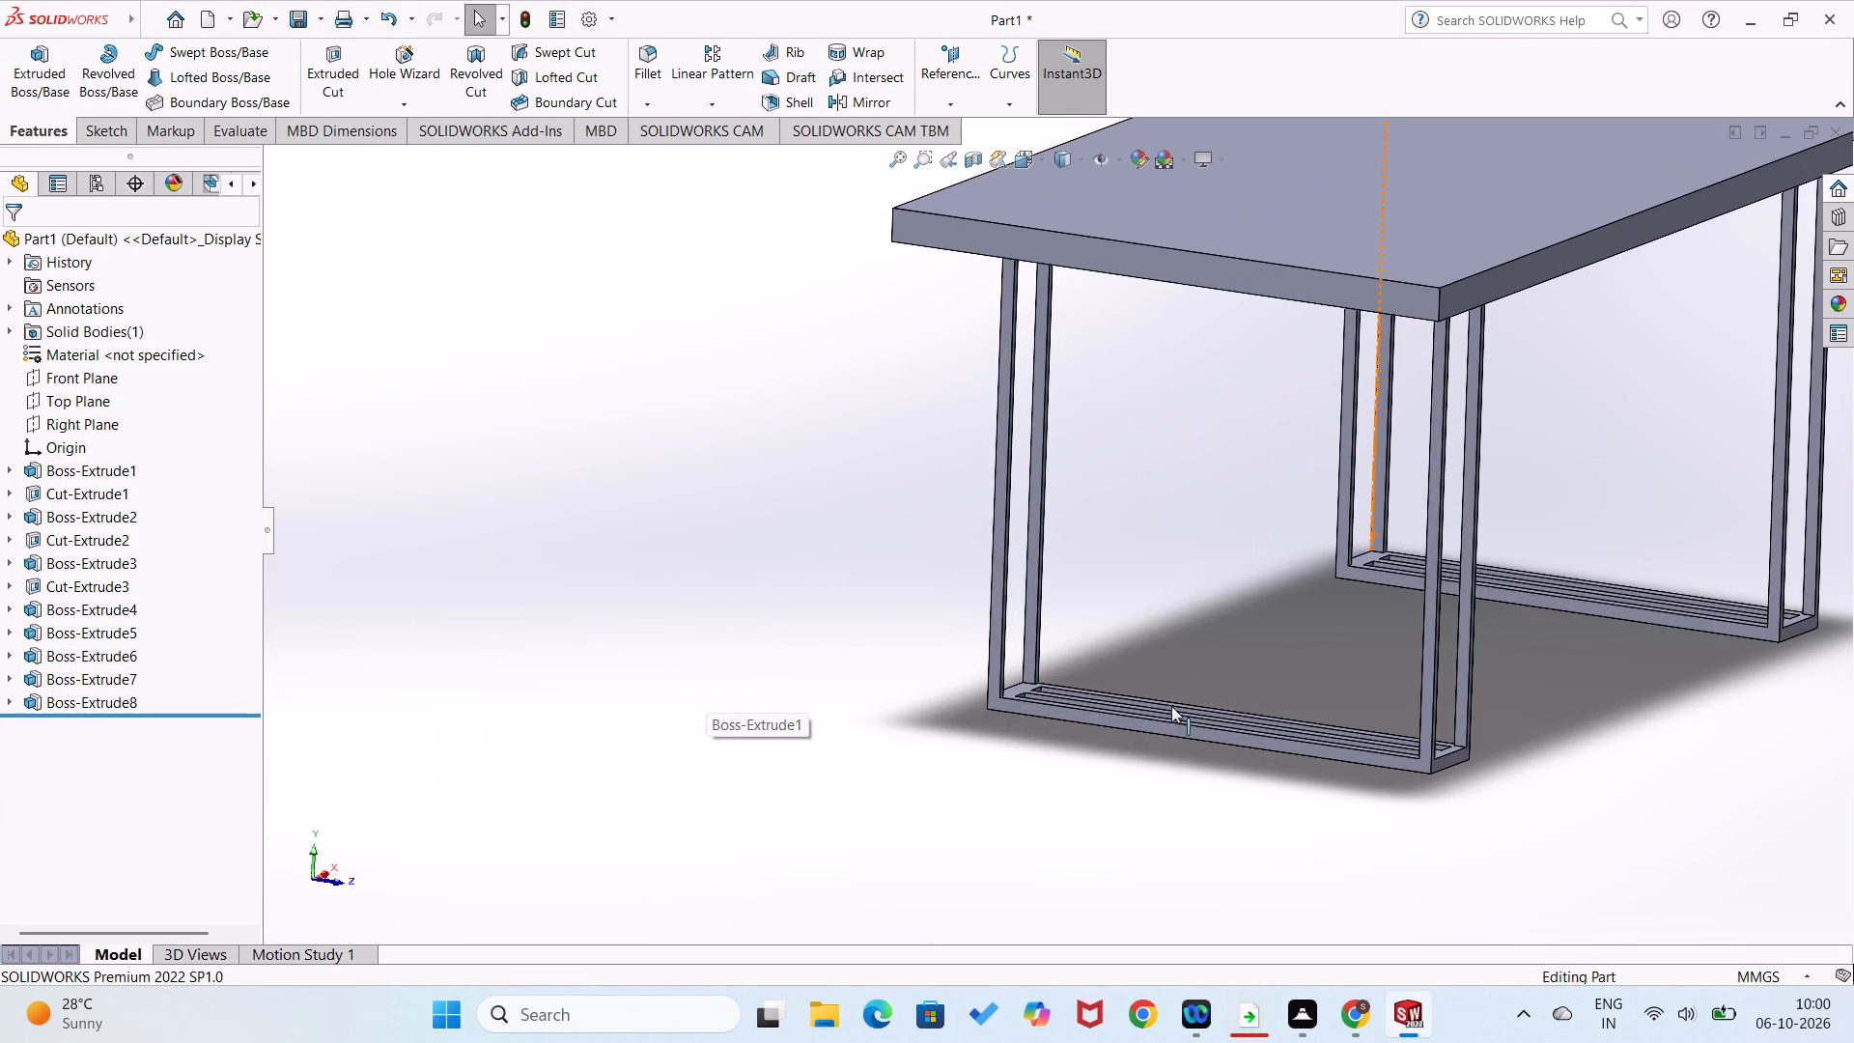
middle_drag(1197, 659, 1222, 574)
scroll(1228, 574, up, 2)
scroll(1342, 351, down, 1)
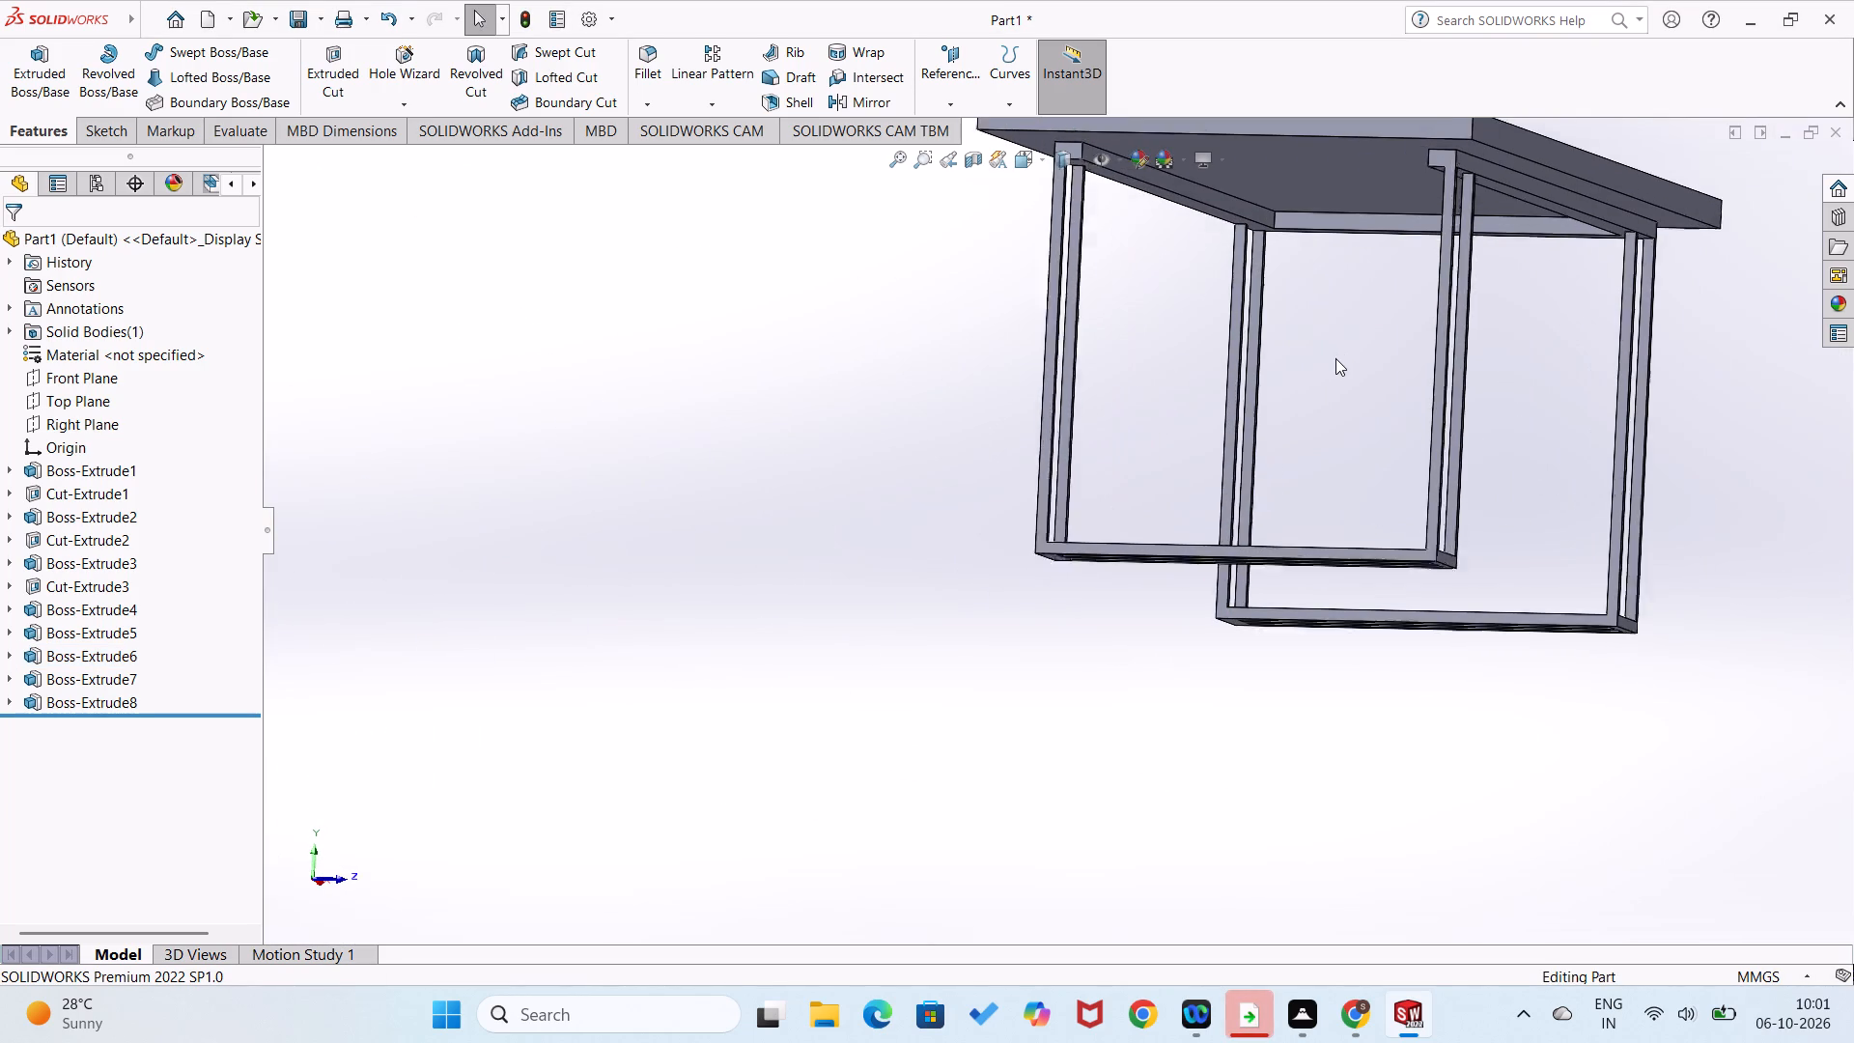
scroll(1335, 358, down, 1)
right_click(1455, 128)
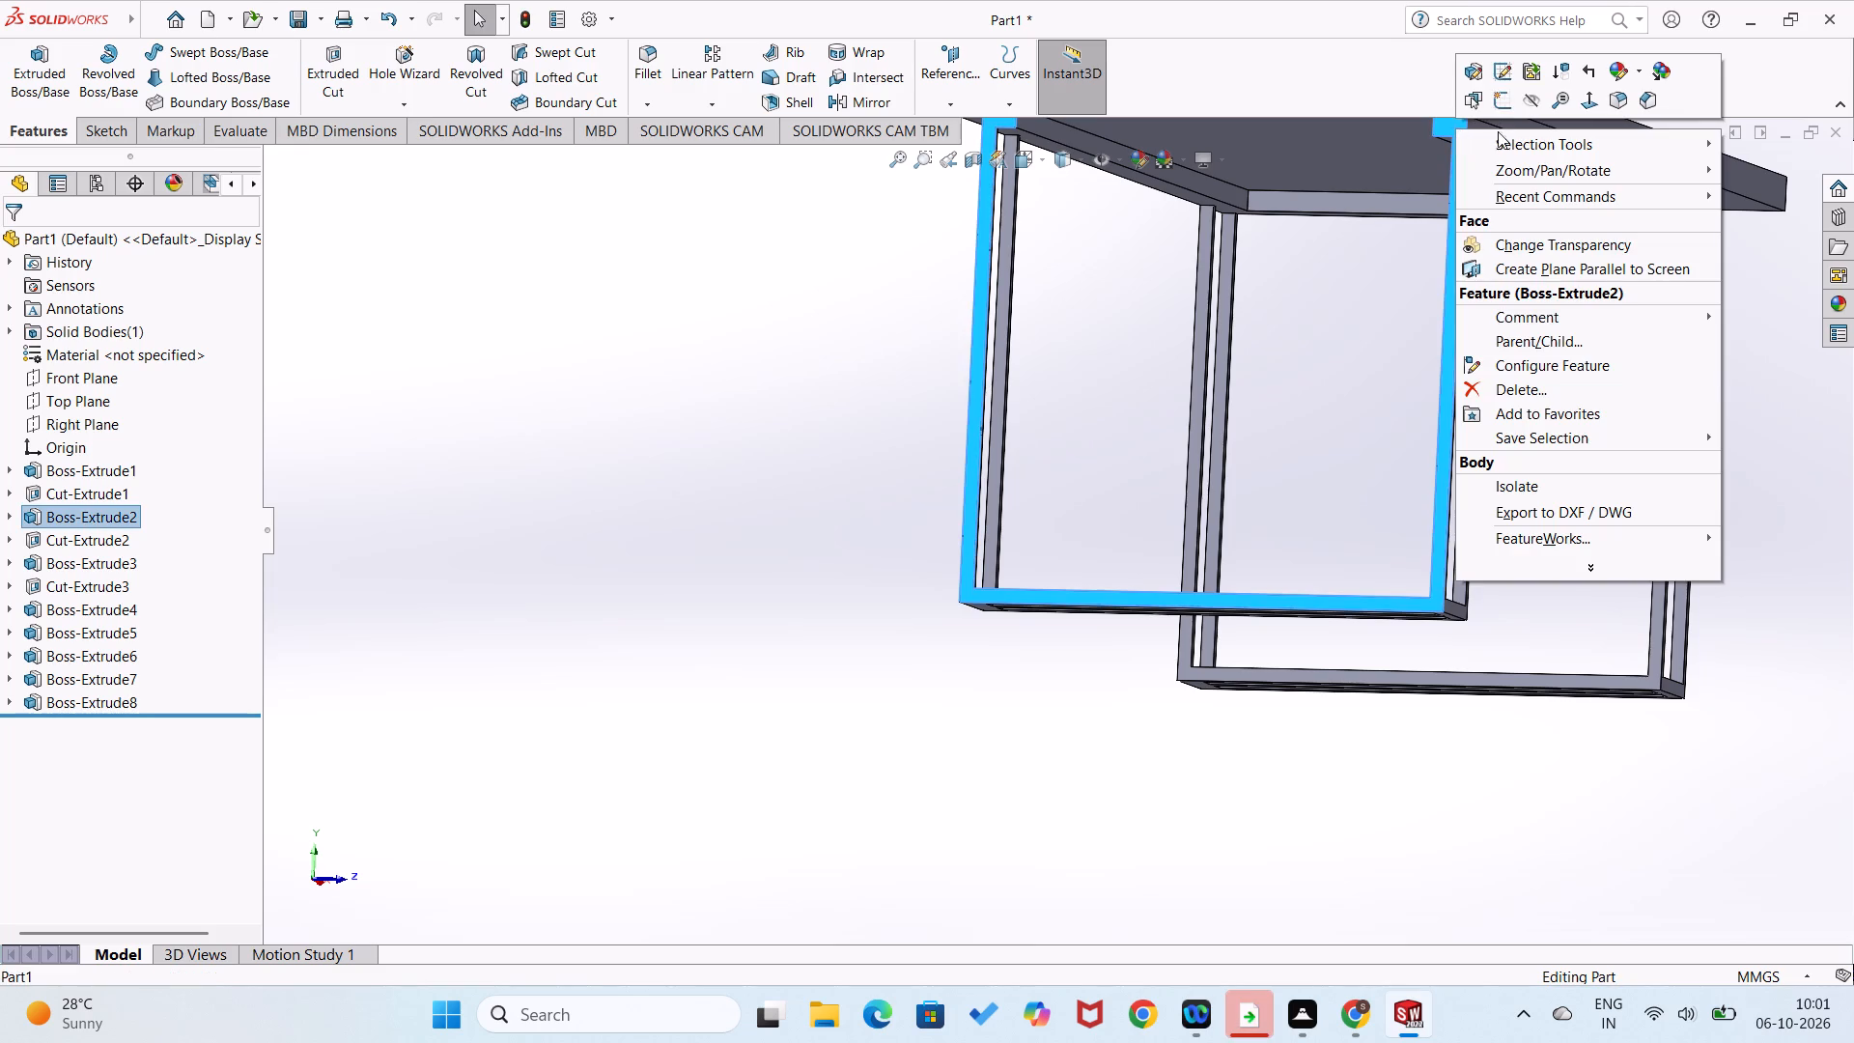
click(1494, 98)
click(585, 521)
Sketch a rectangle under the top across the full width of the leg frame, matching the height of the existing rails.
right_drag(570, 427, 578, 491)
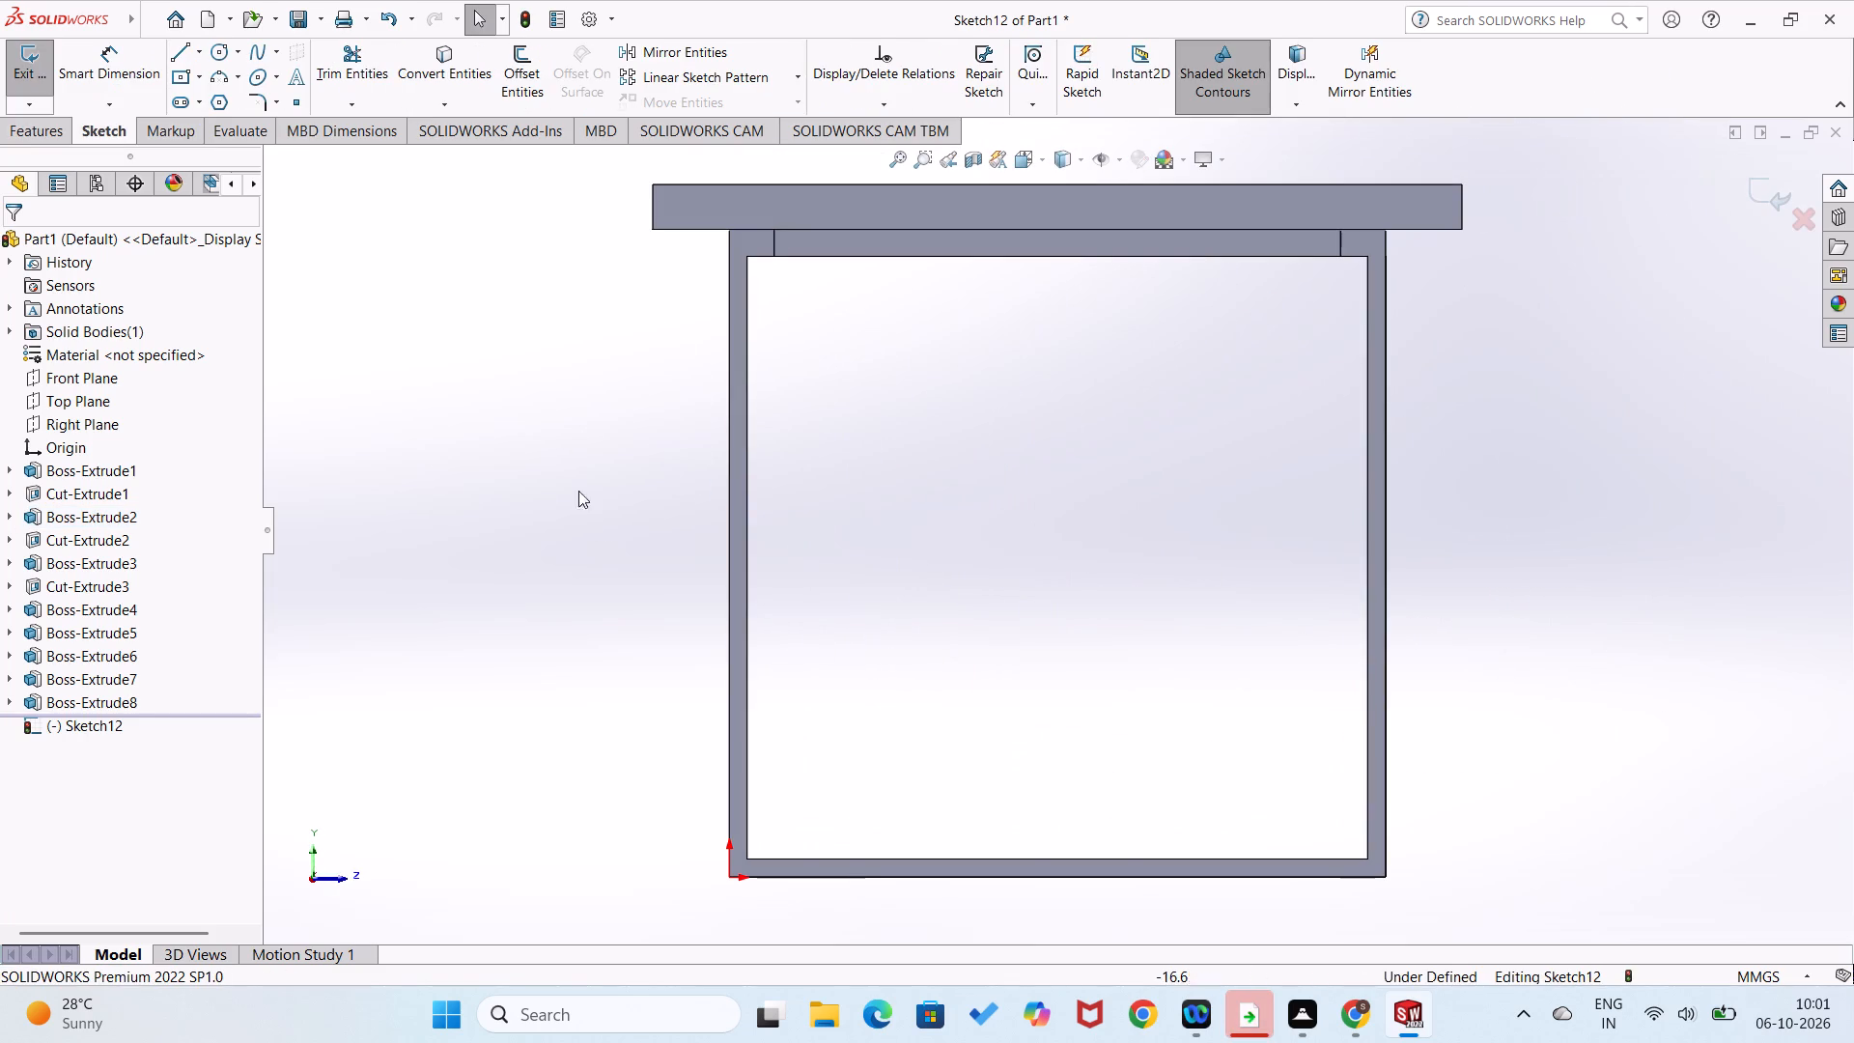
right_drag(578, 491, 554, 579)
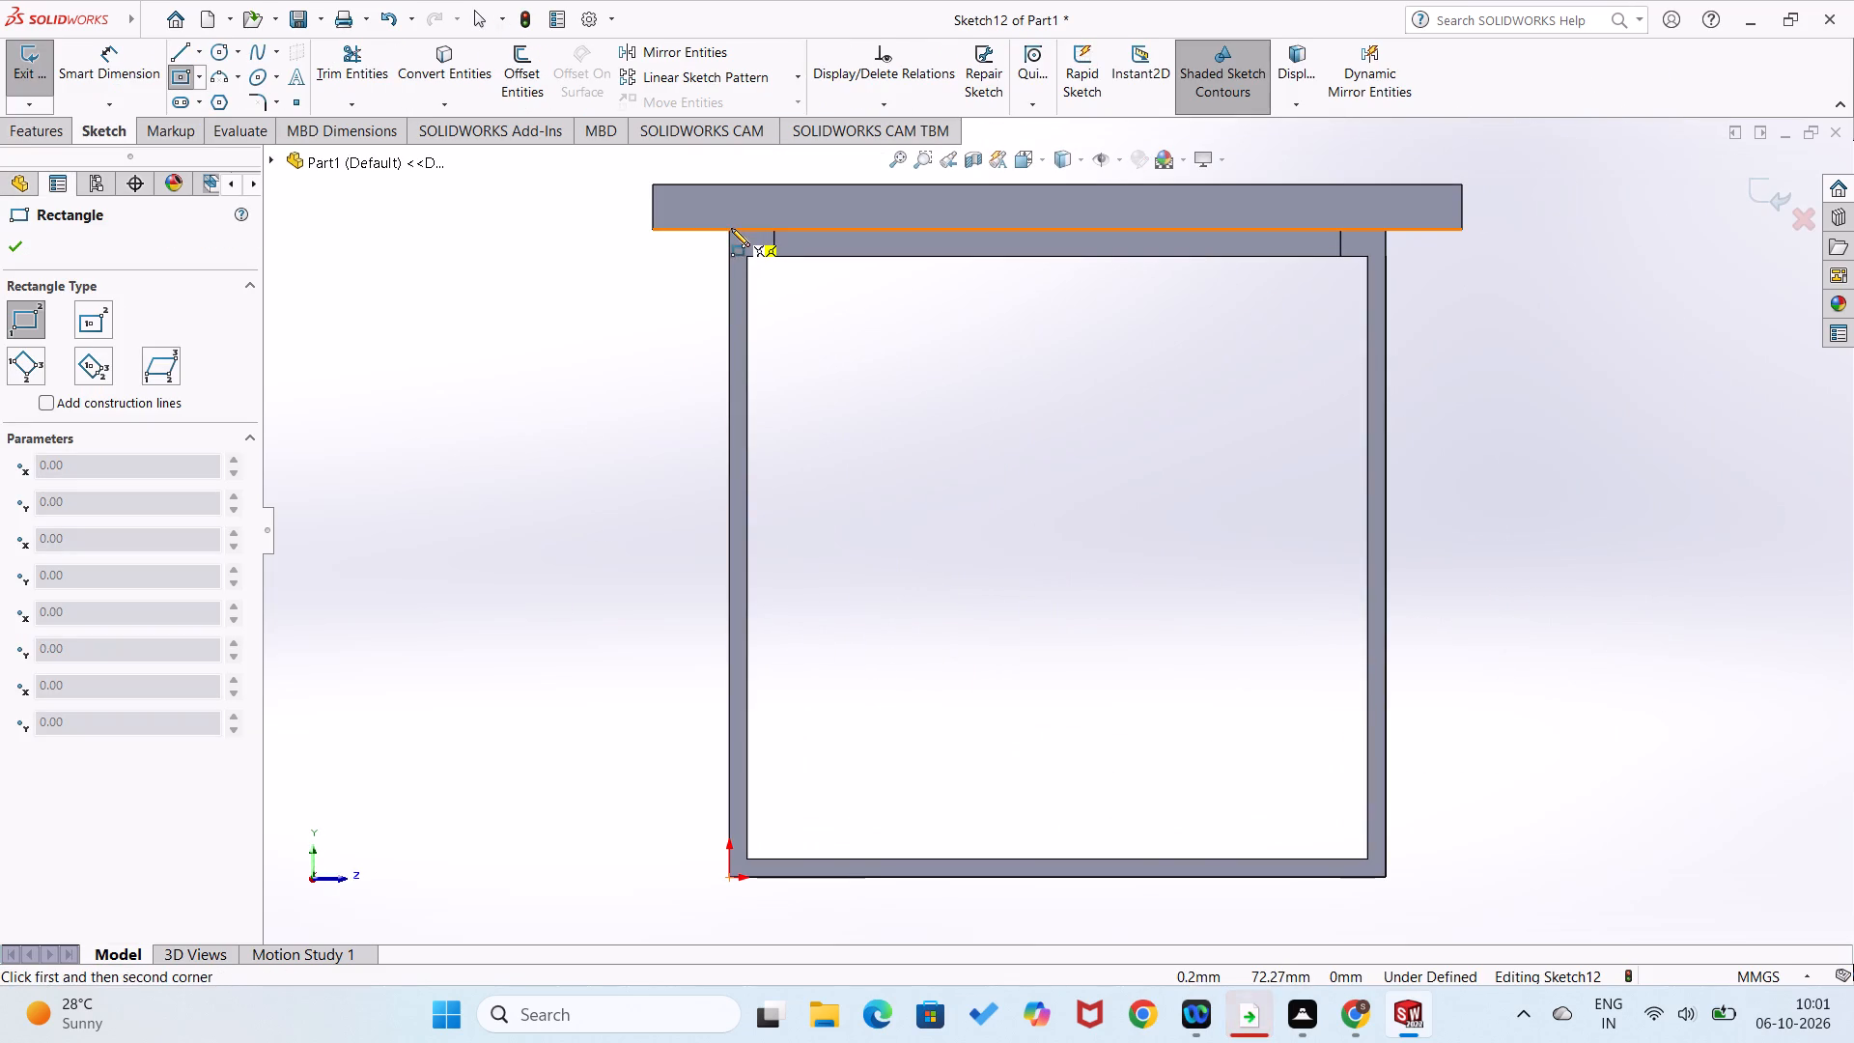
click(729, 233)
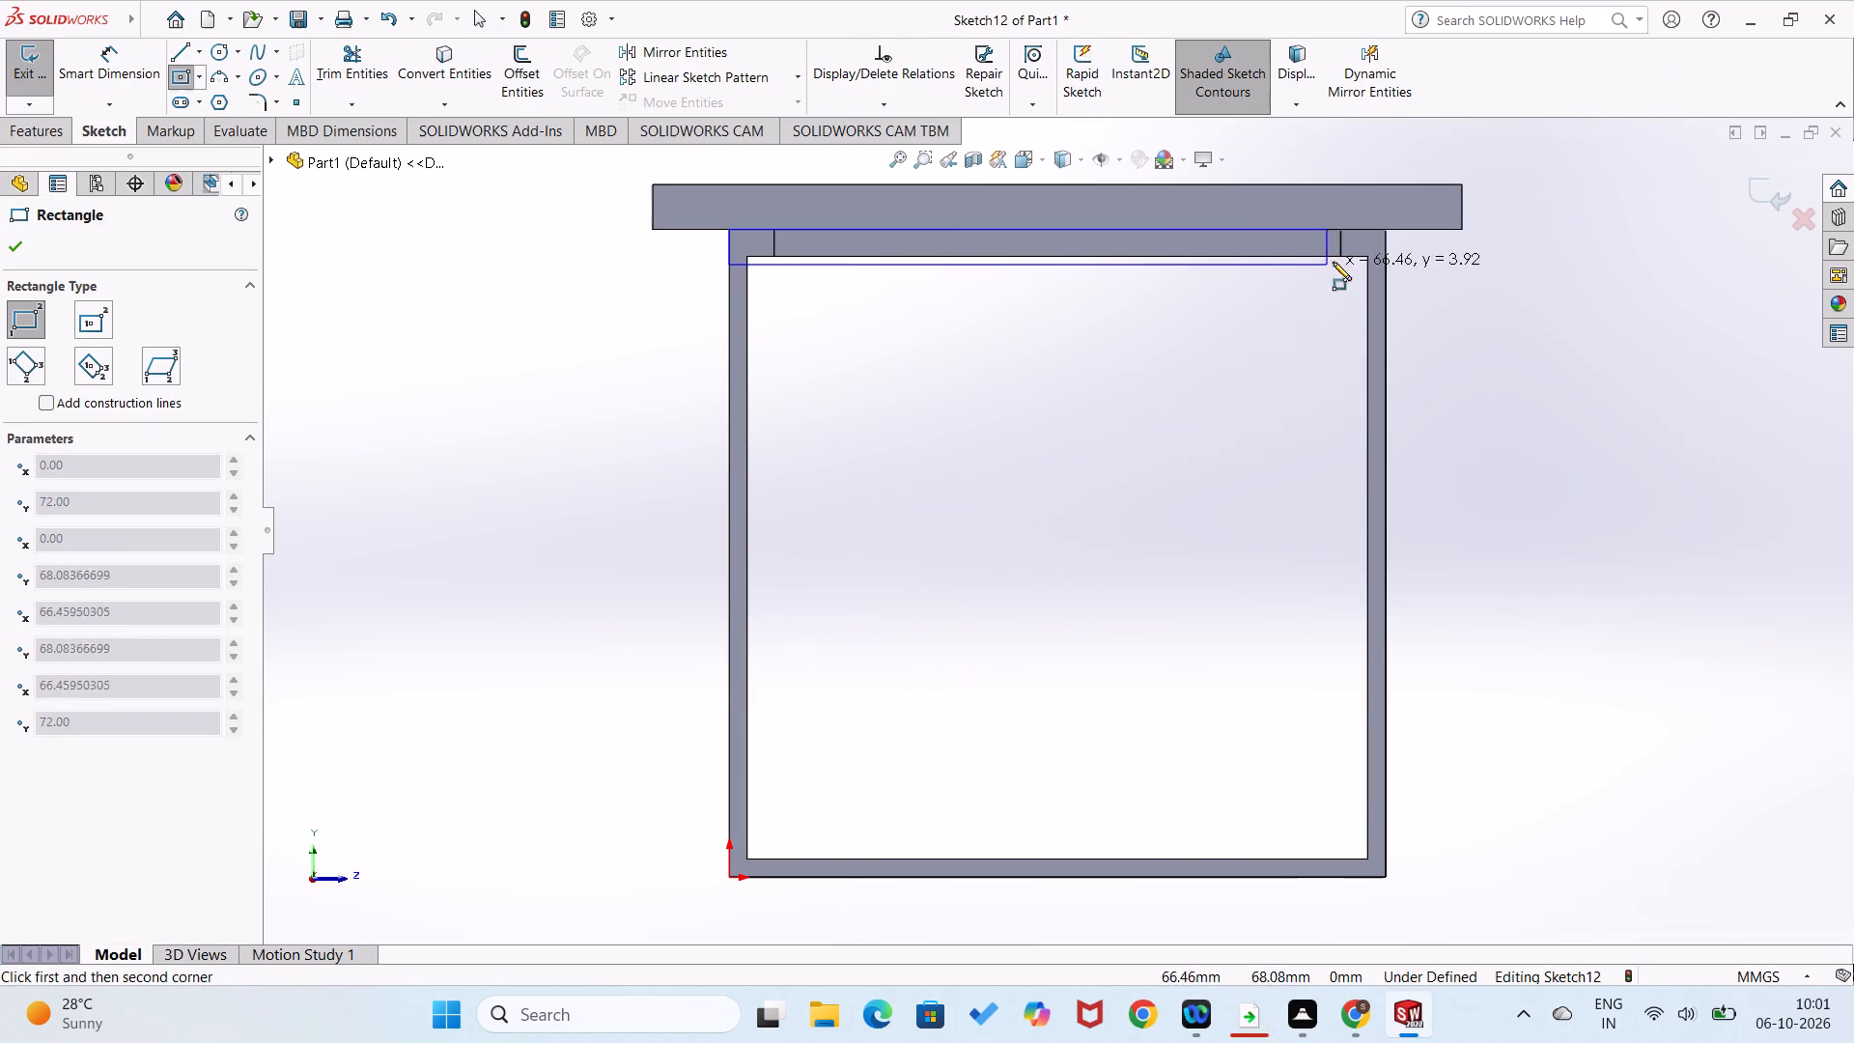
click(1386, 257)
right_drag(1132, 499, 1197, 363)
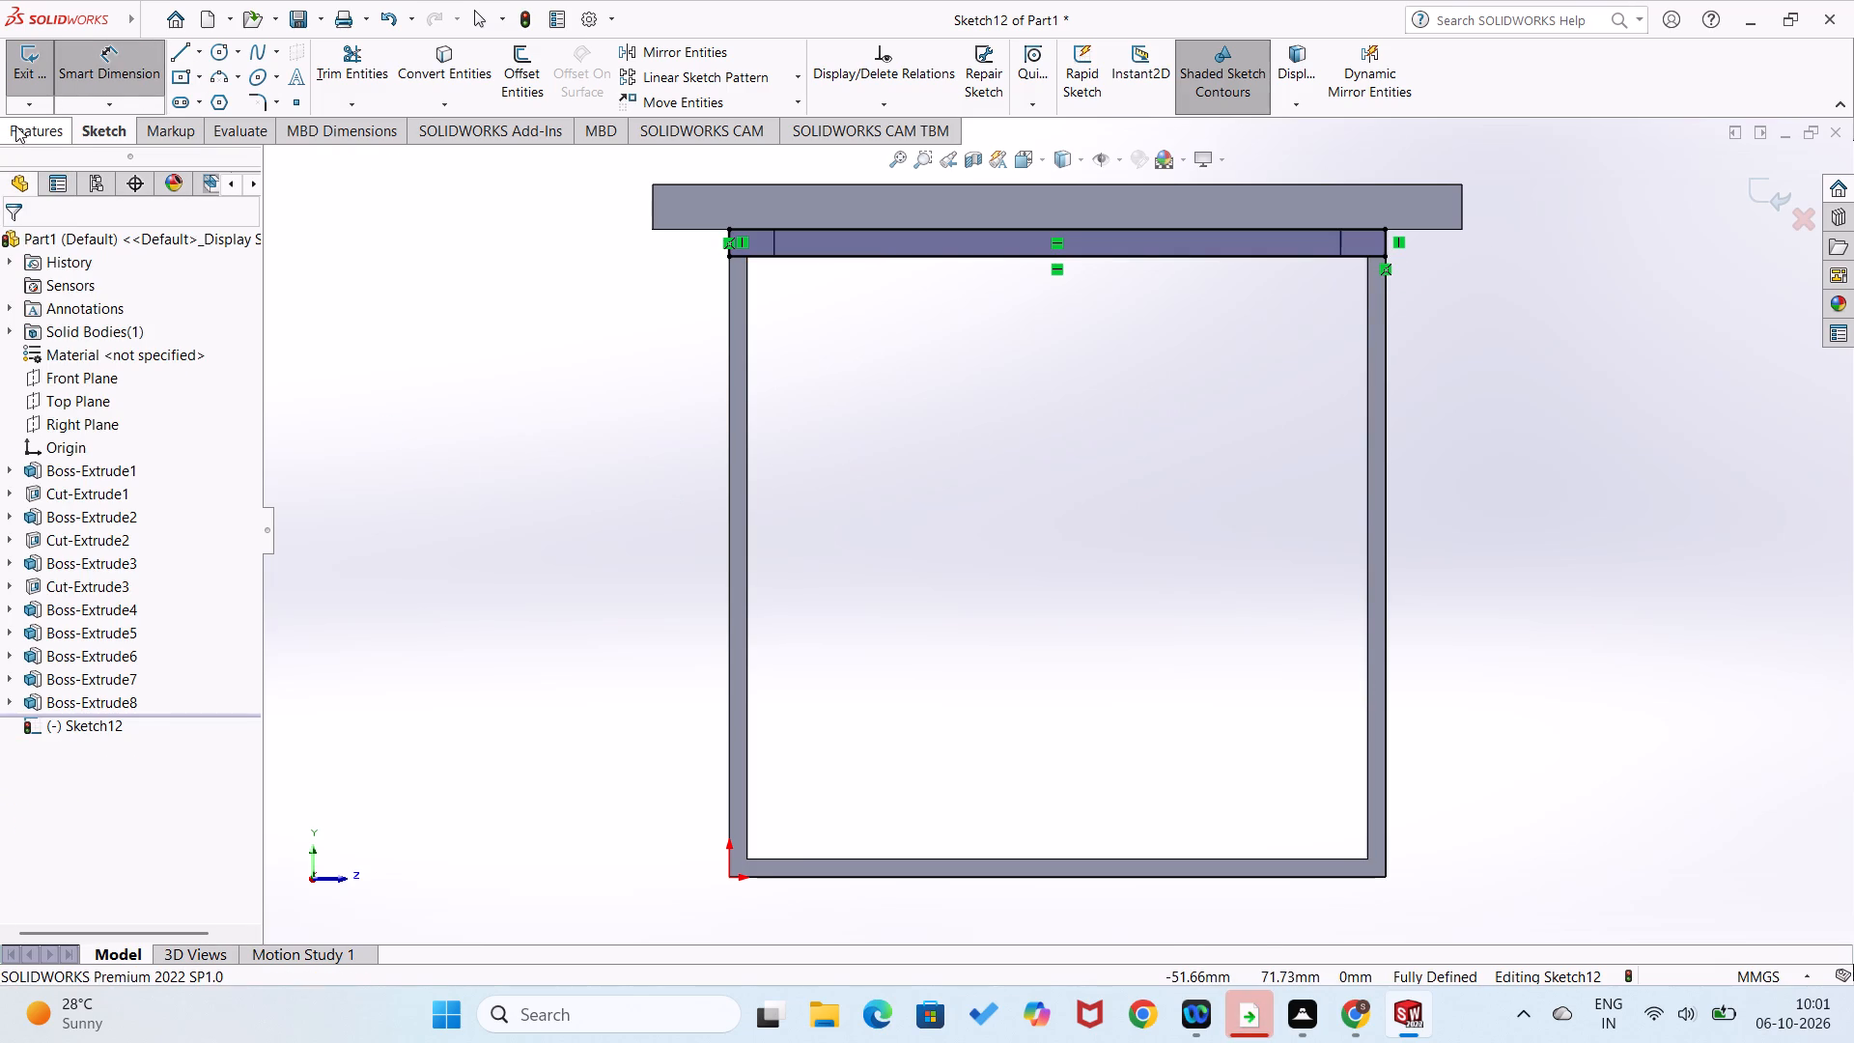
Extrude the short-side rectangle as a boss to a blind depth of 5 mm, in the reversed direction inward under the top.
click(36, 128)
click(44, 80)
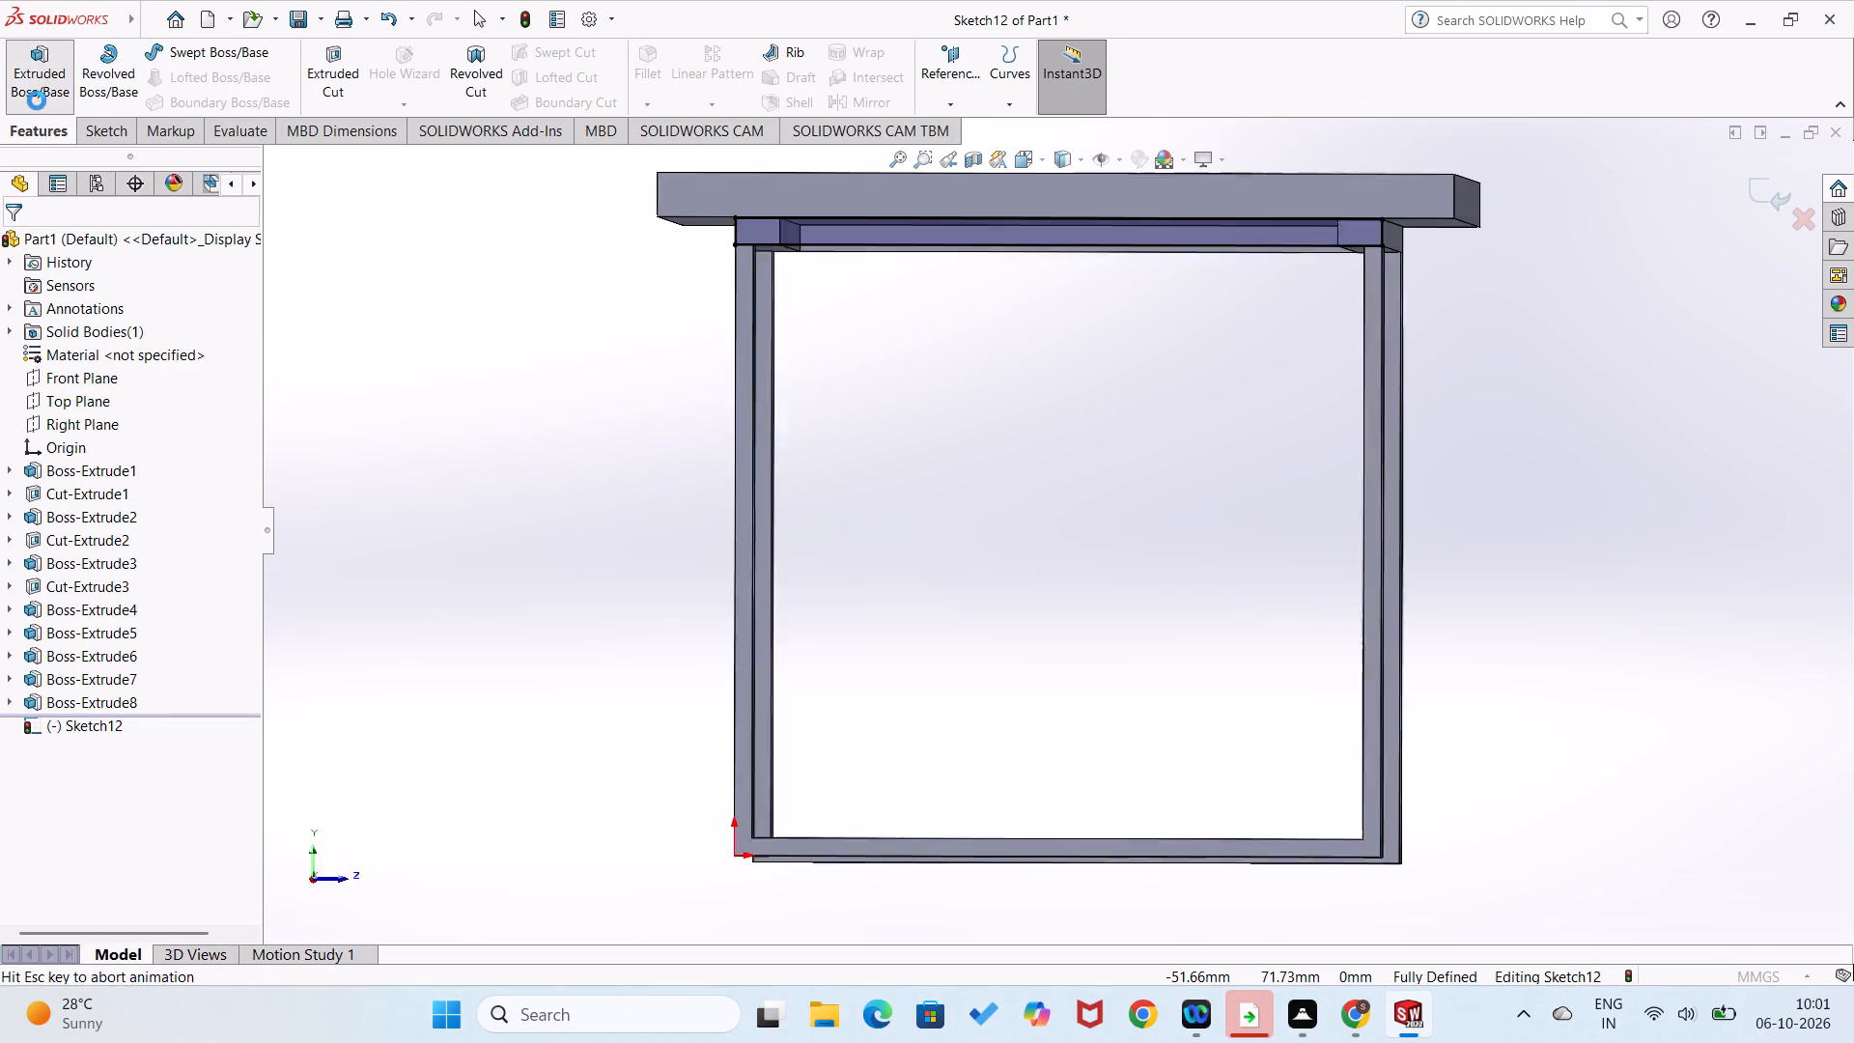
scroll(541, 407, up, 1)
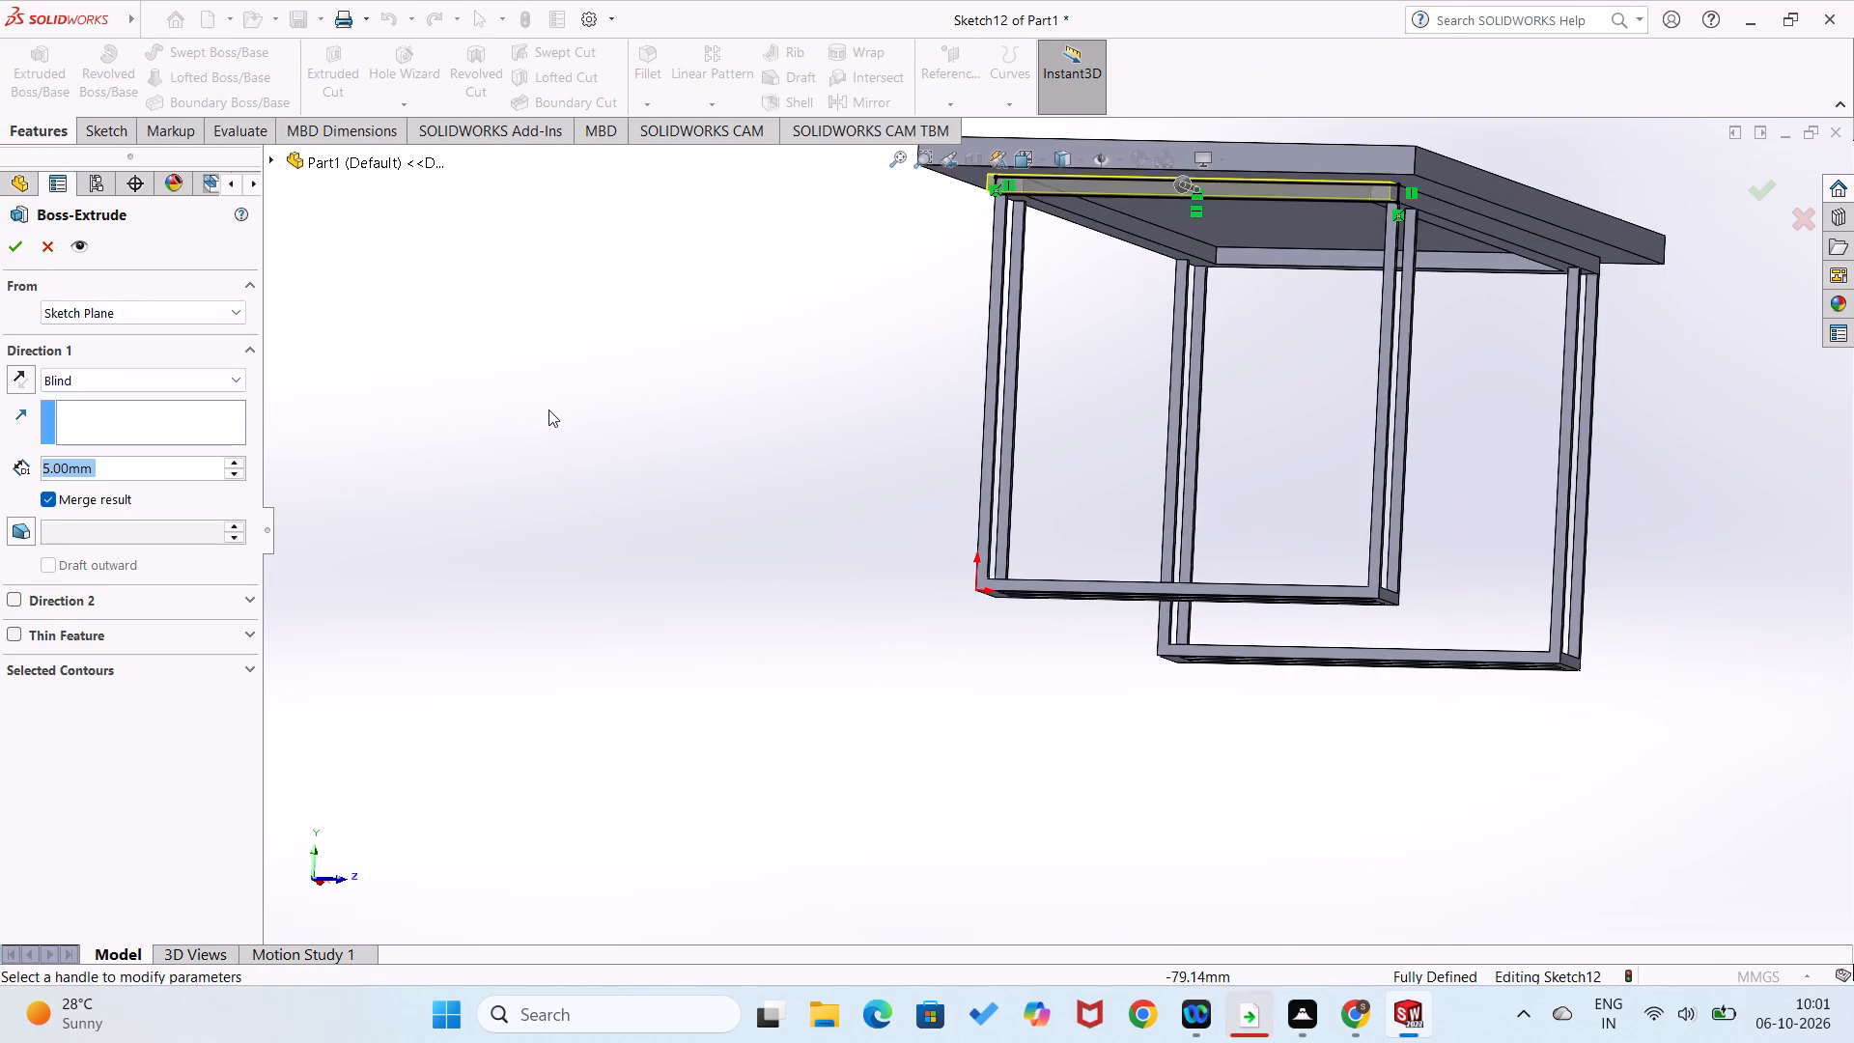
middle_drag(555, 416, 515, 504)
scroll(514, 504, up, 1)
click(18, 375)
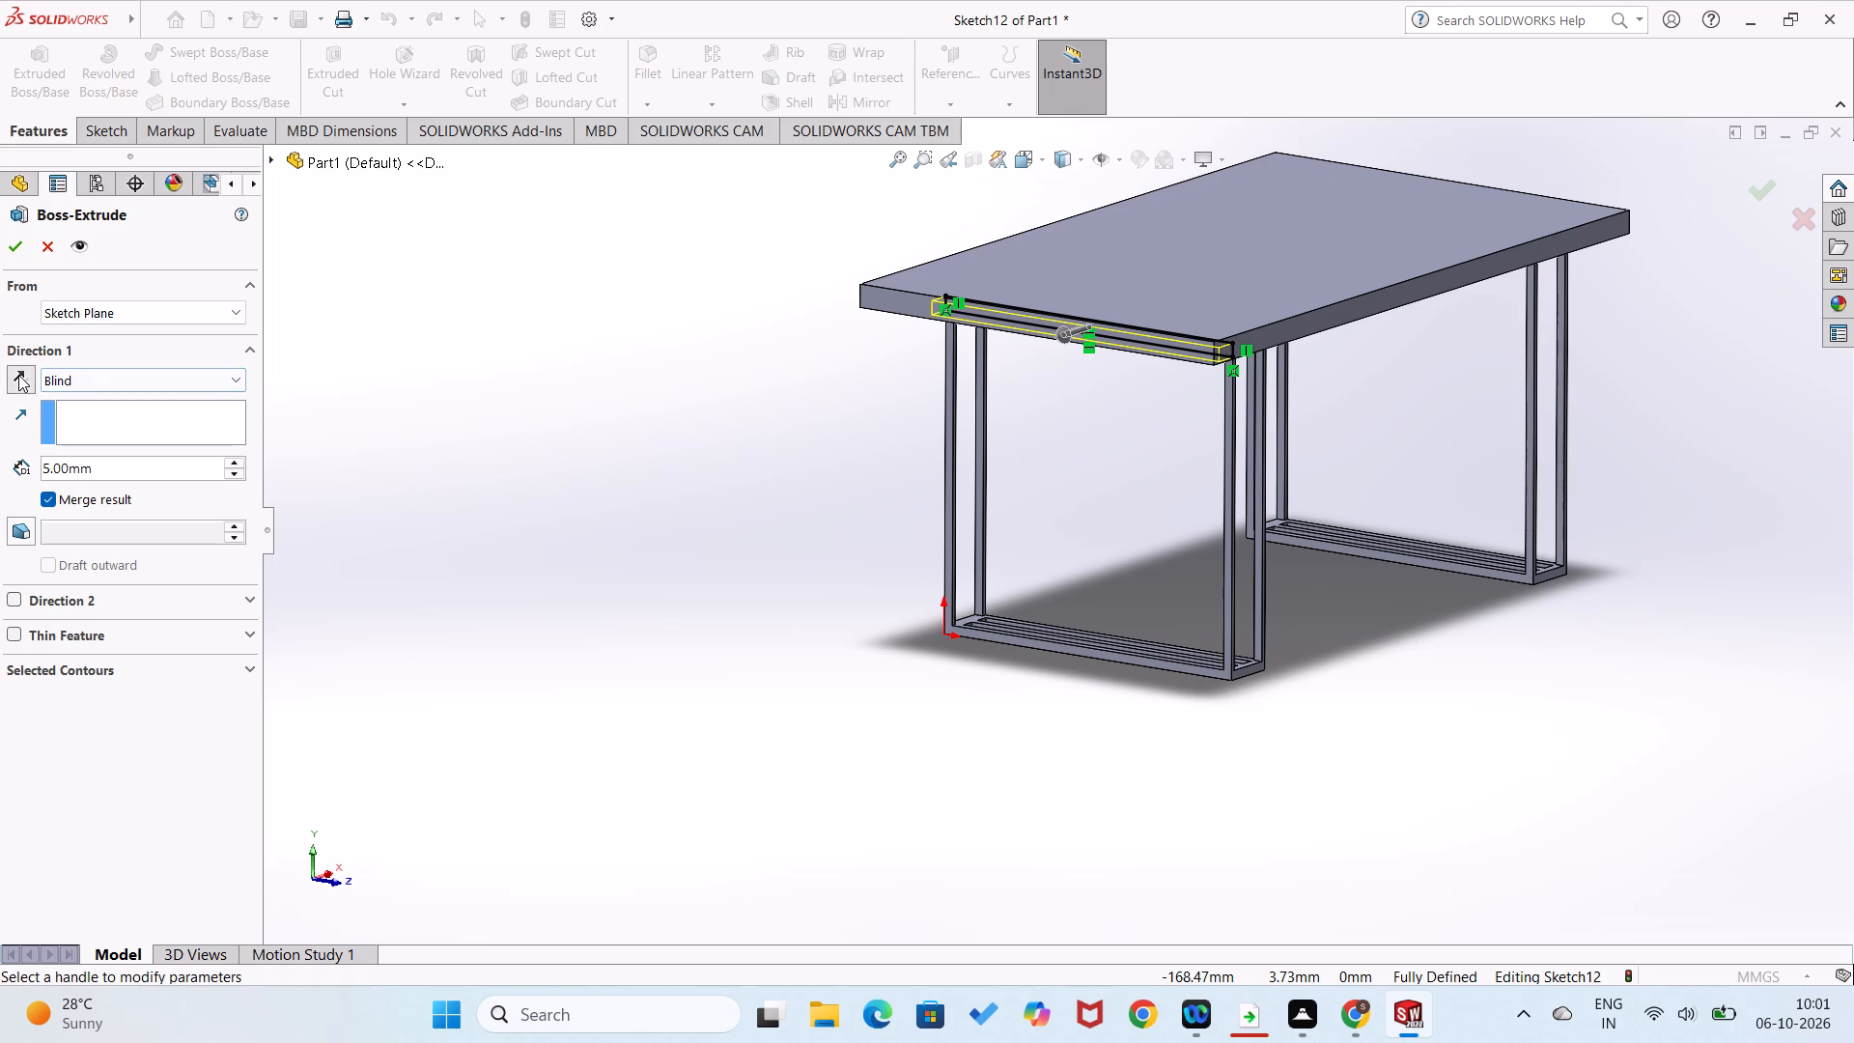
click(10, 240)
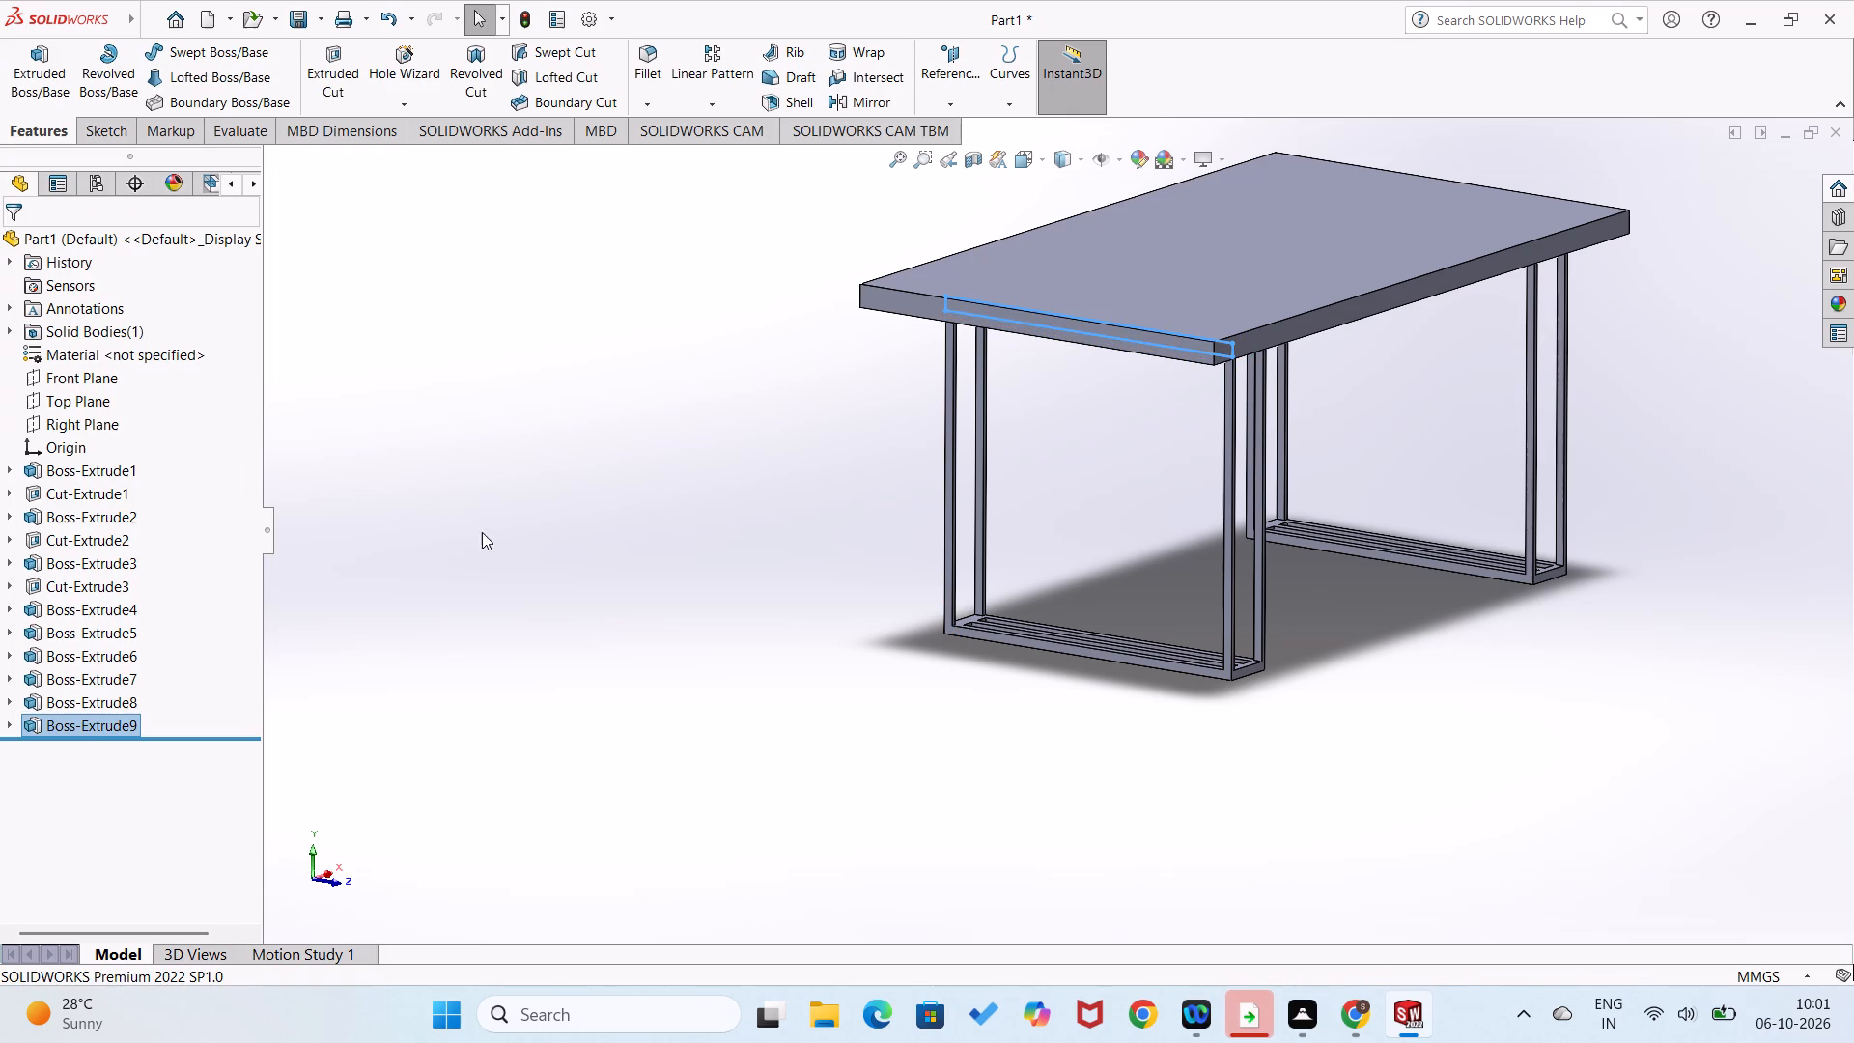
click(494, 538)
Inspect the table's underside and rails, and show the whole model in the isometric view.
middle_drag(522, 535, 453, 451)
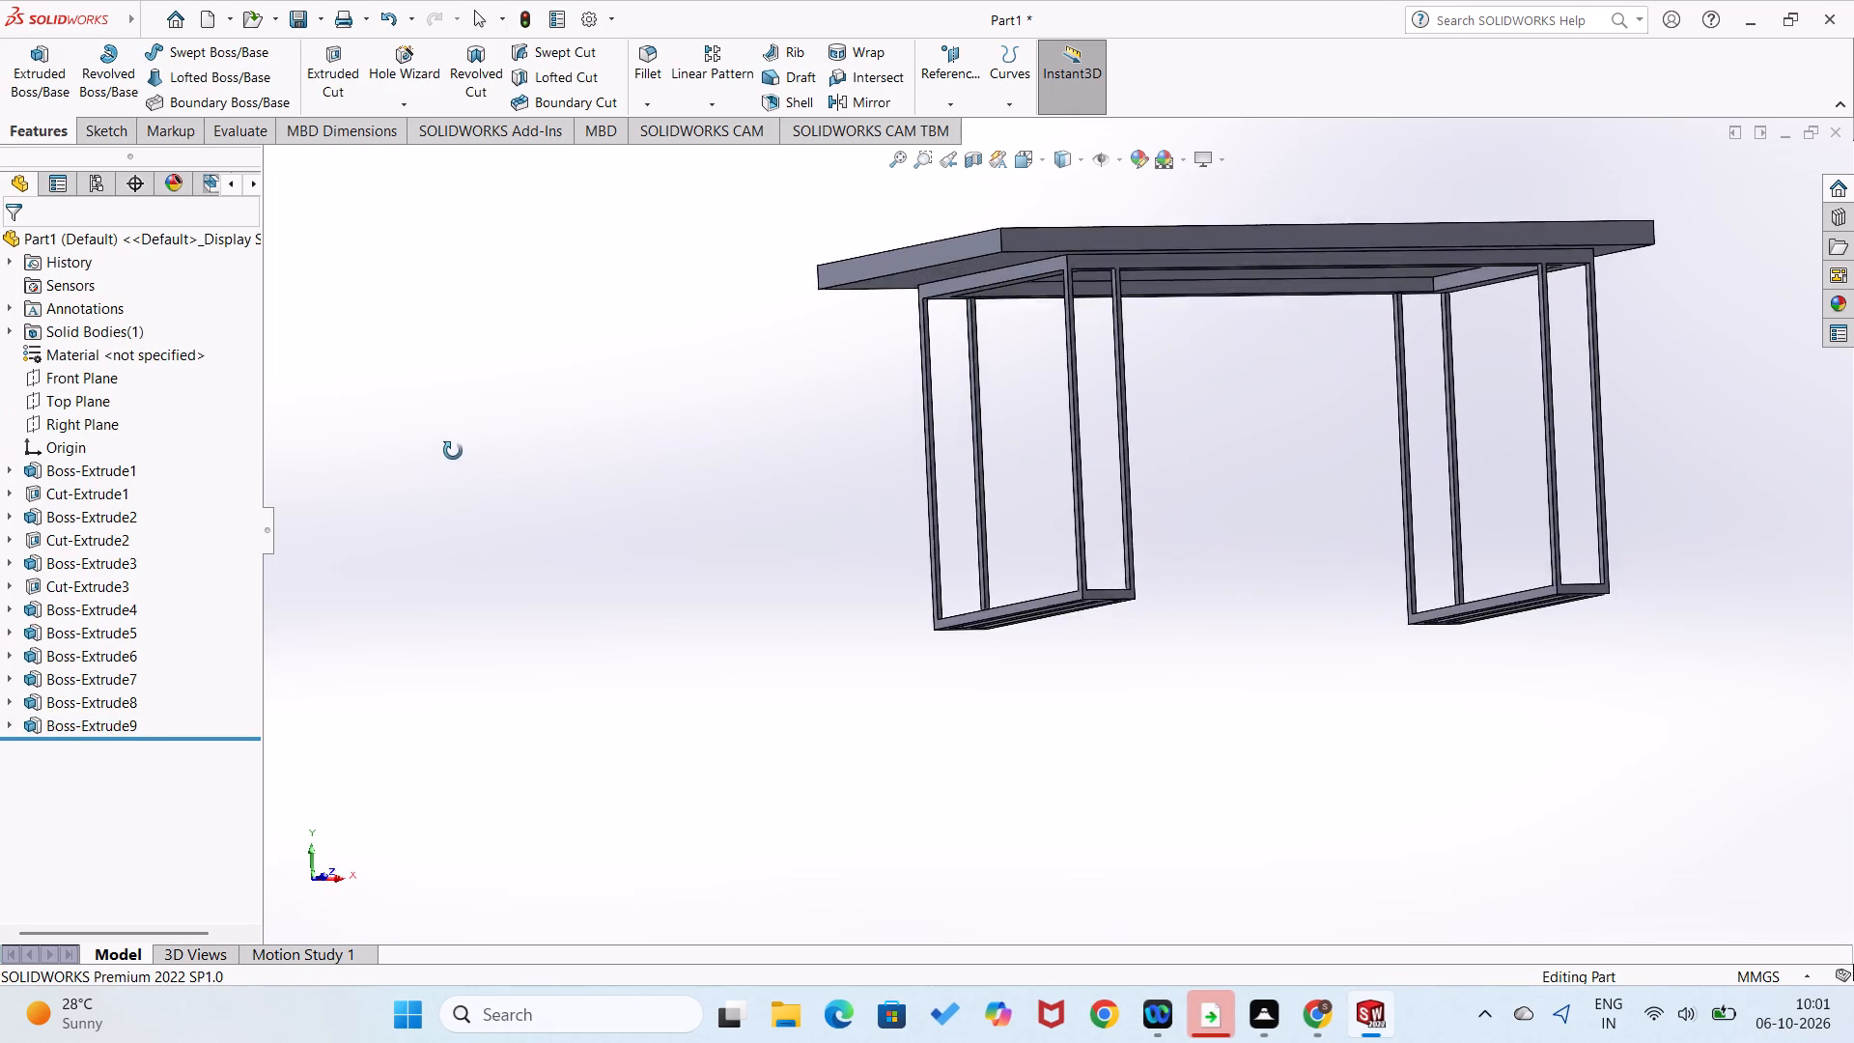
middle_drag(453, 451, 409, 470)
key(ctrl+7)
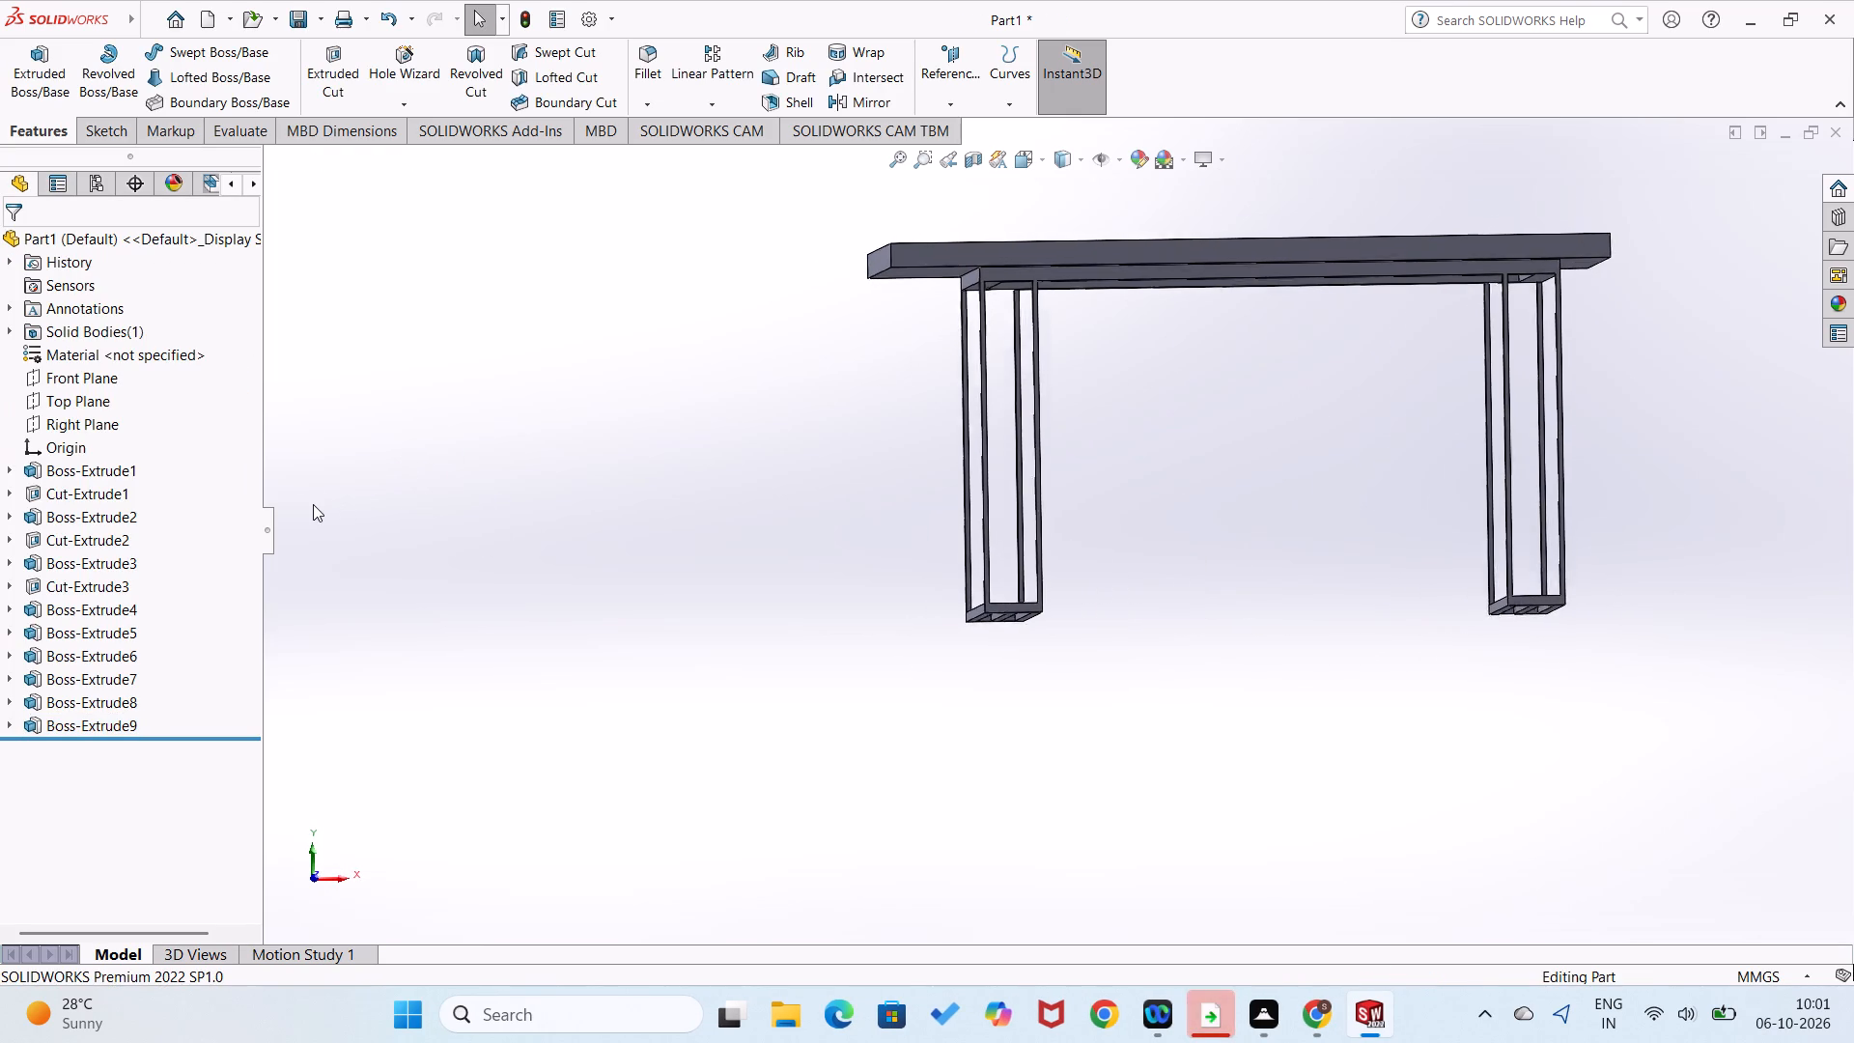
click(475, 659)
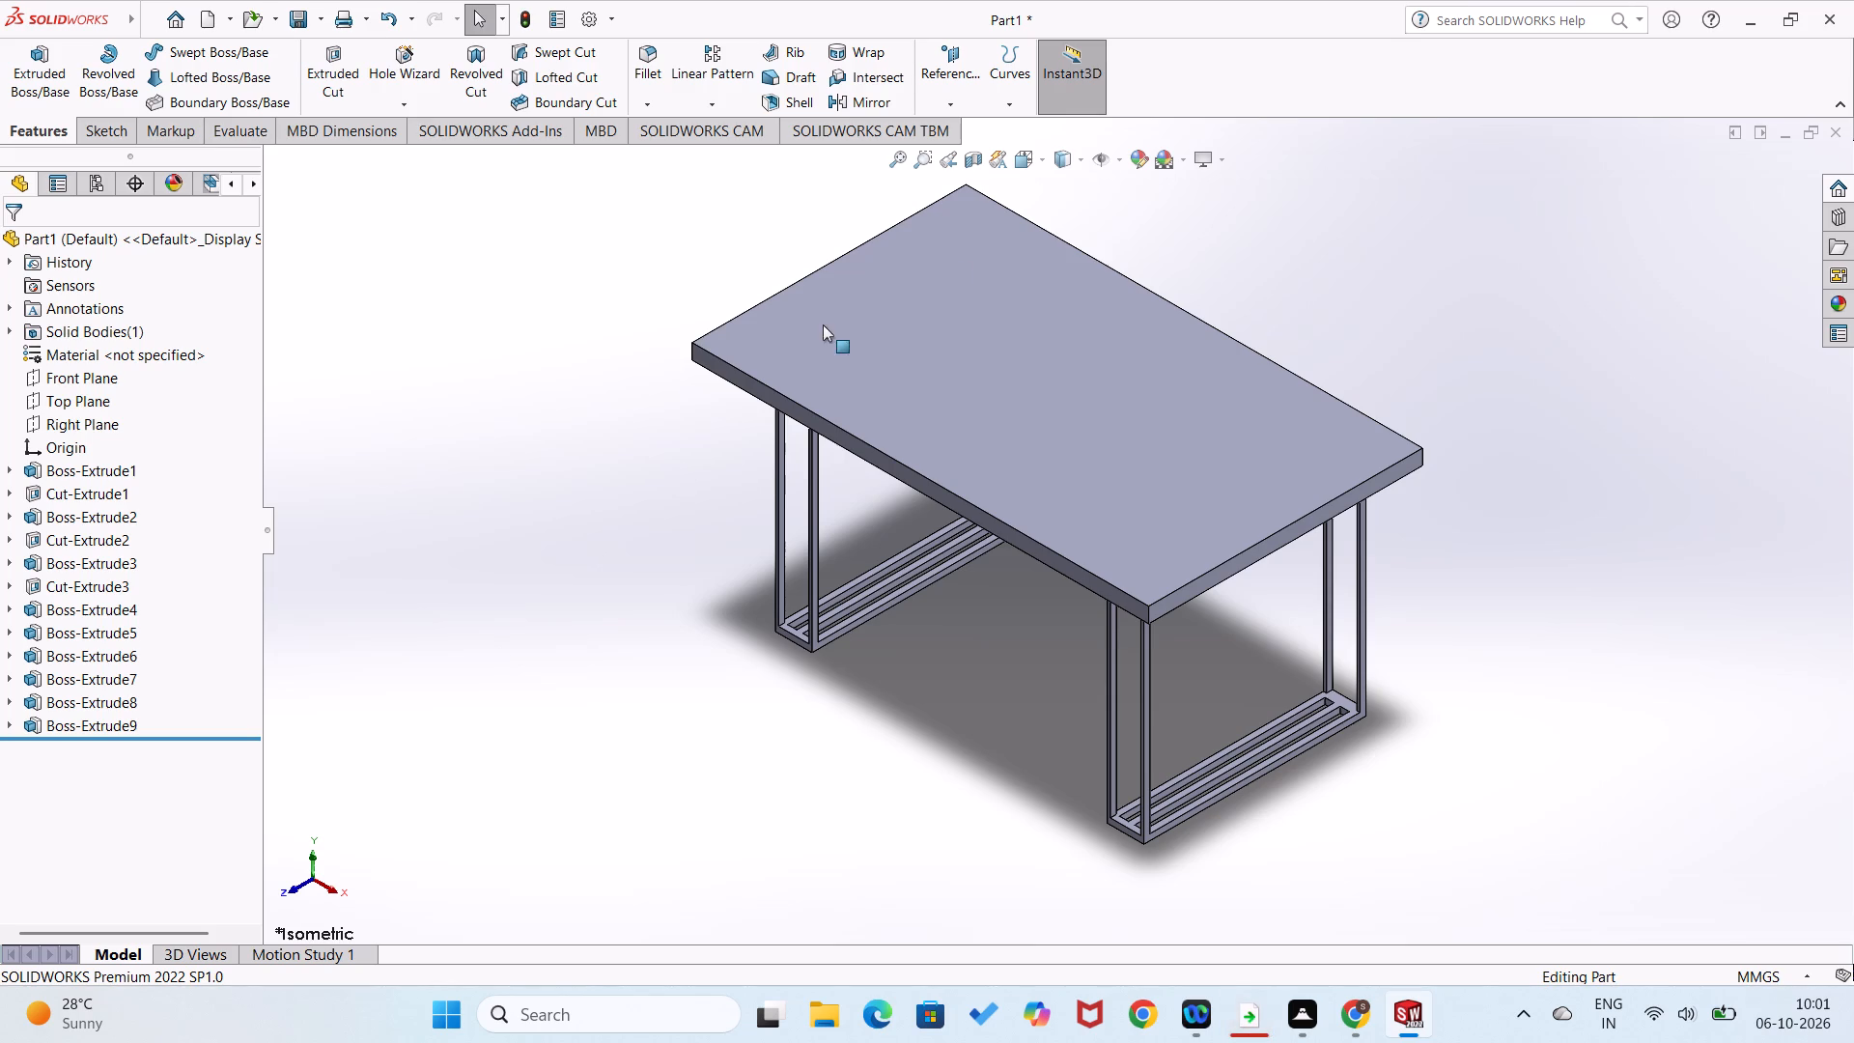
Close the table part without saving it.
click(1838, 134)
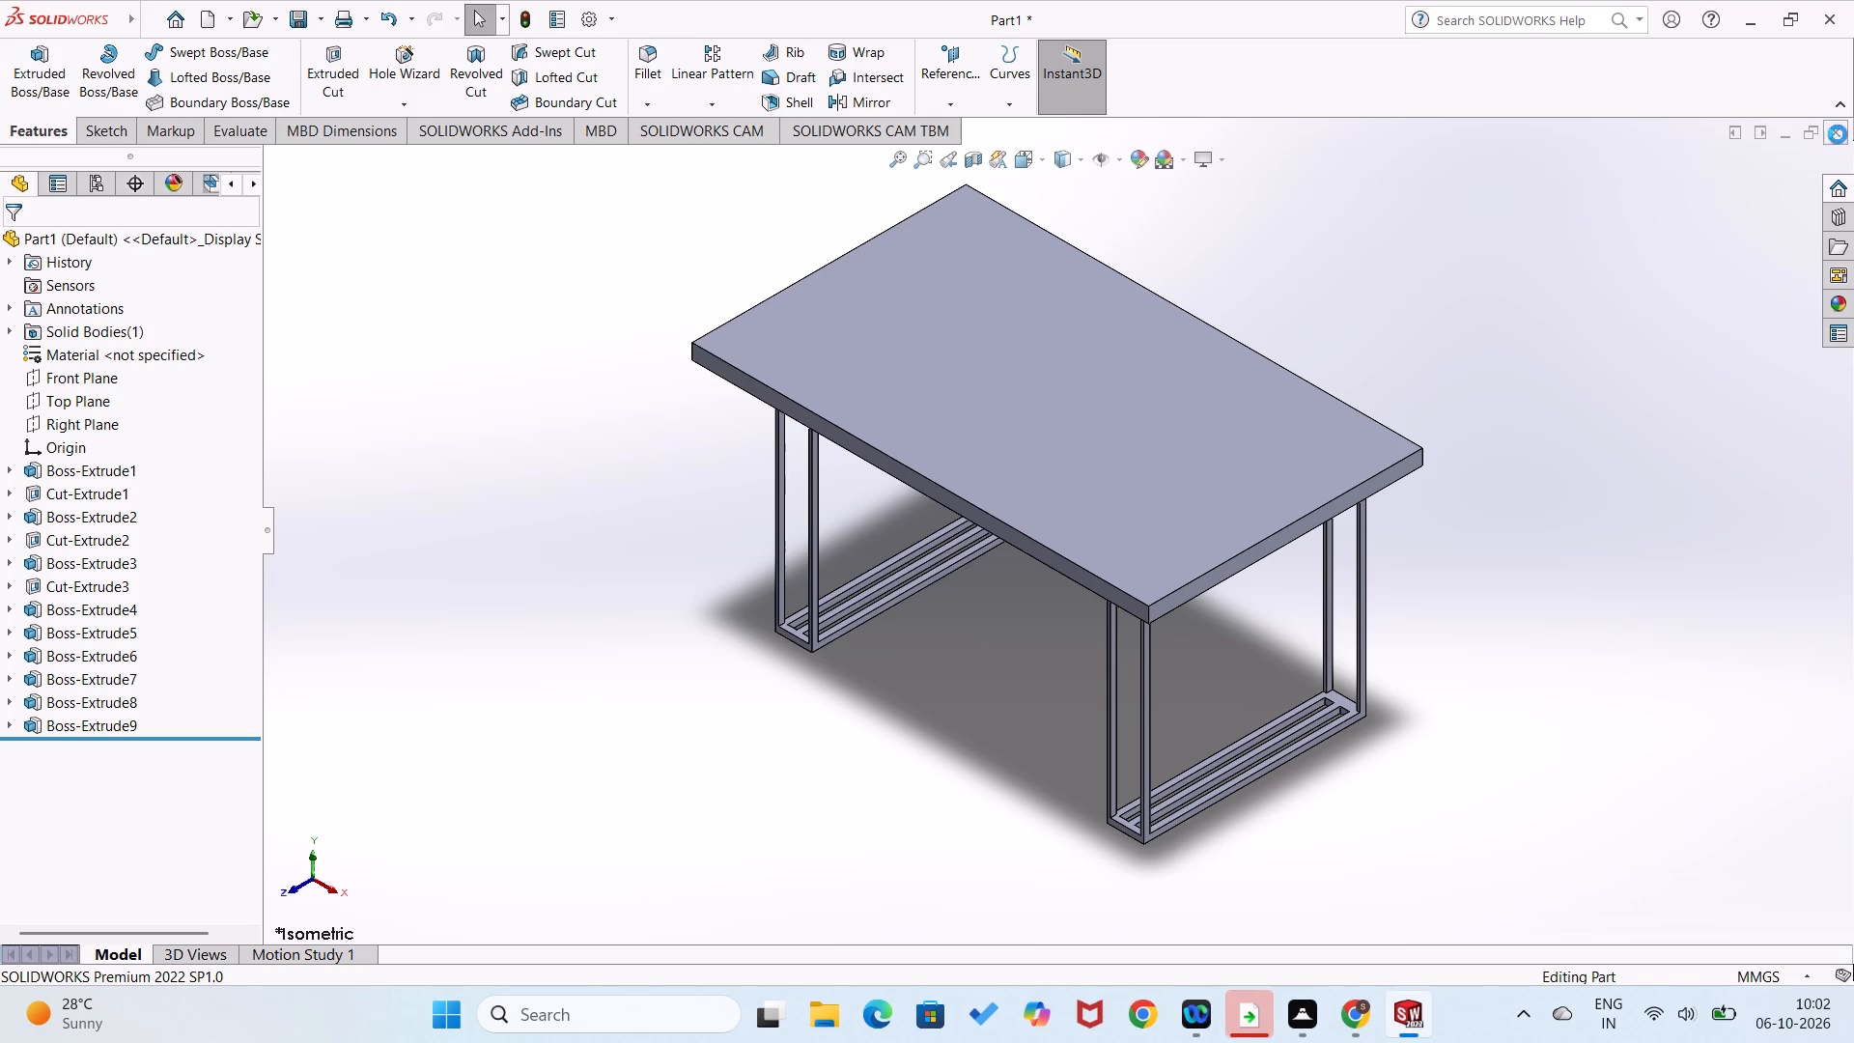
click(1019, 542)
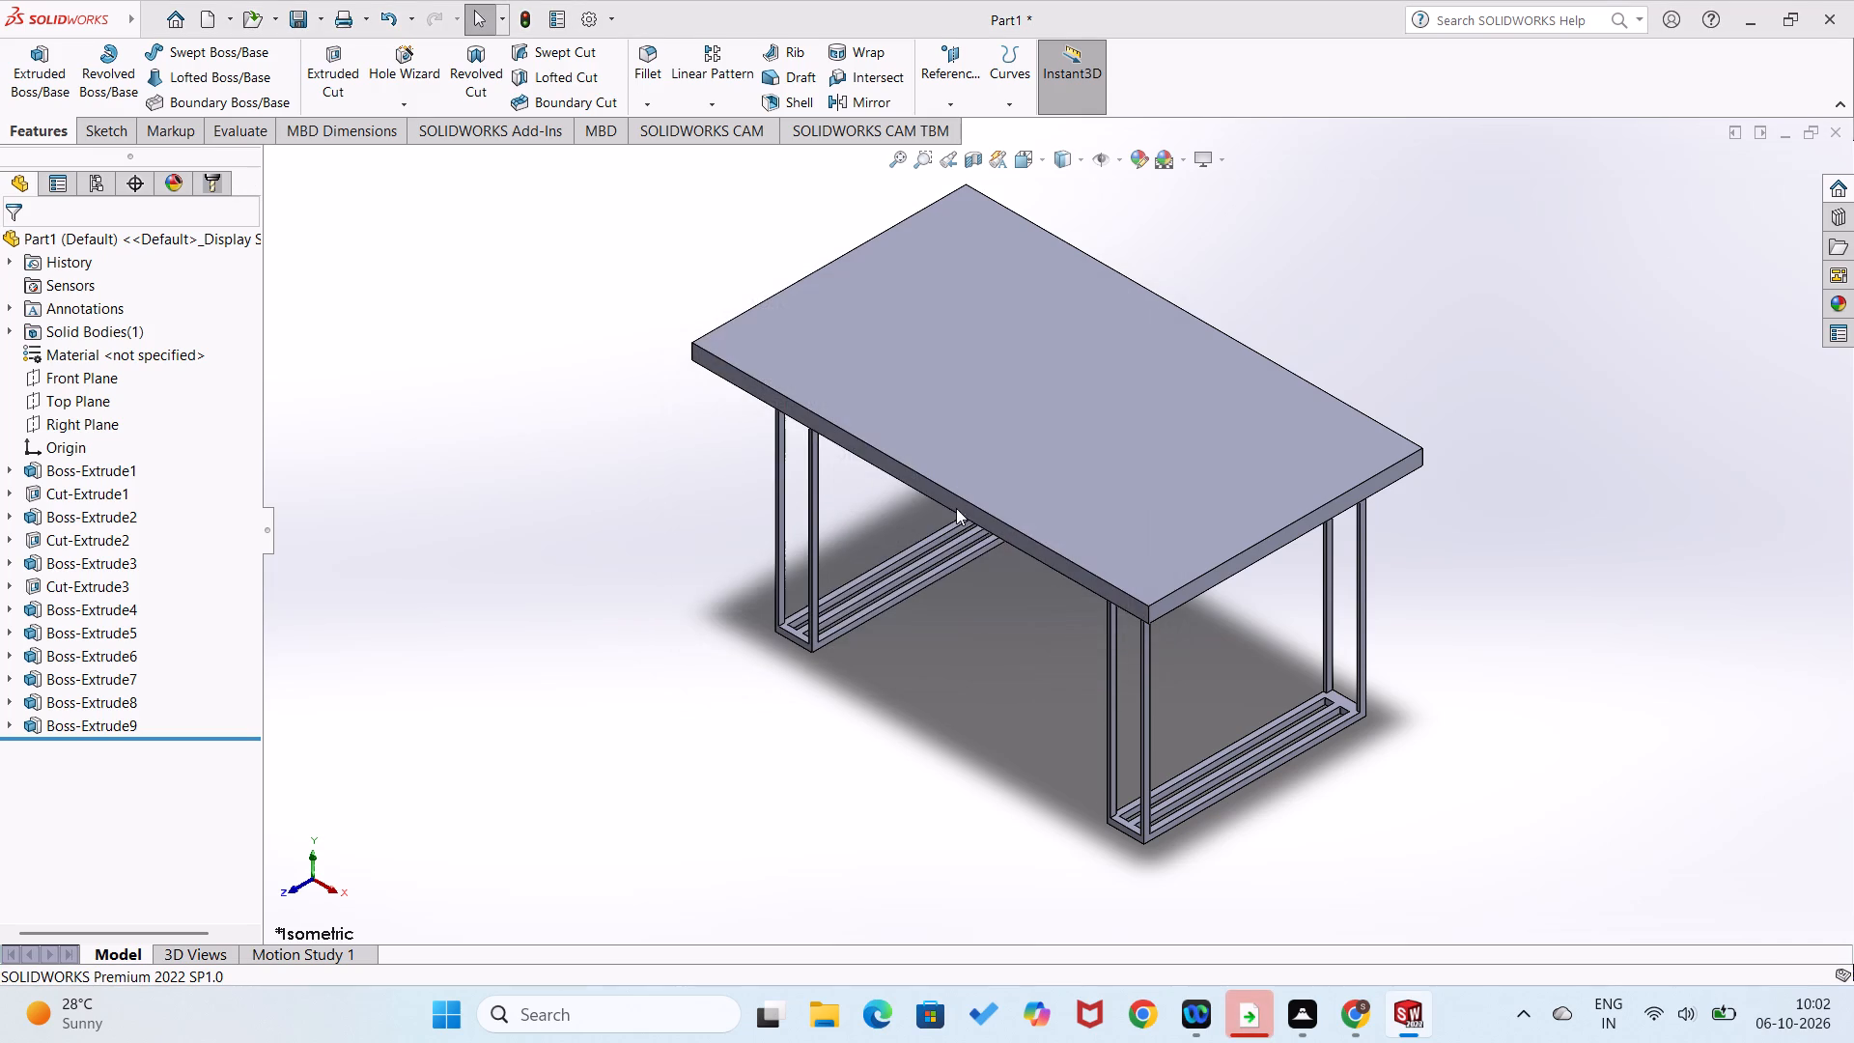
Create a new, empty part document.
click(170, 28)
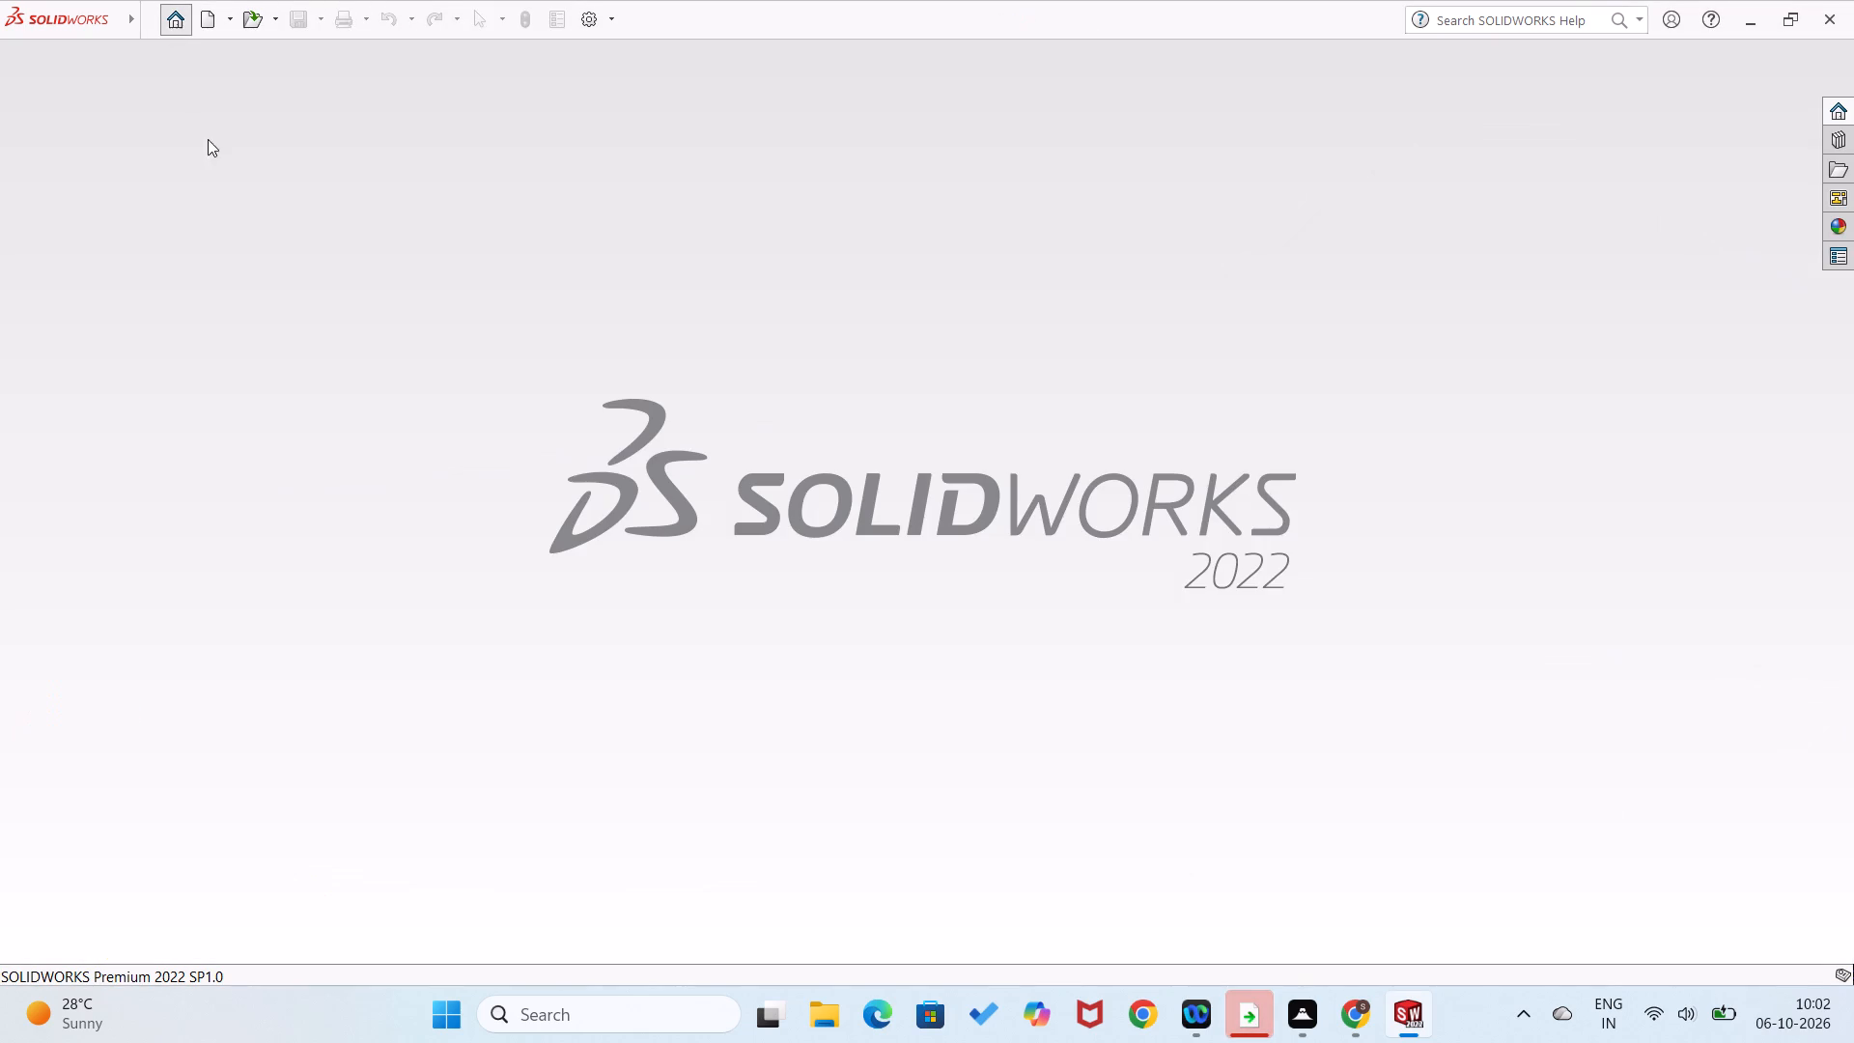
click(543, 276)
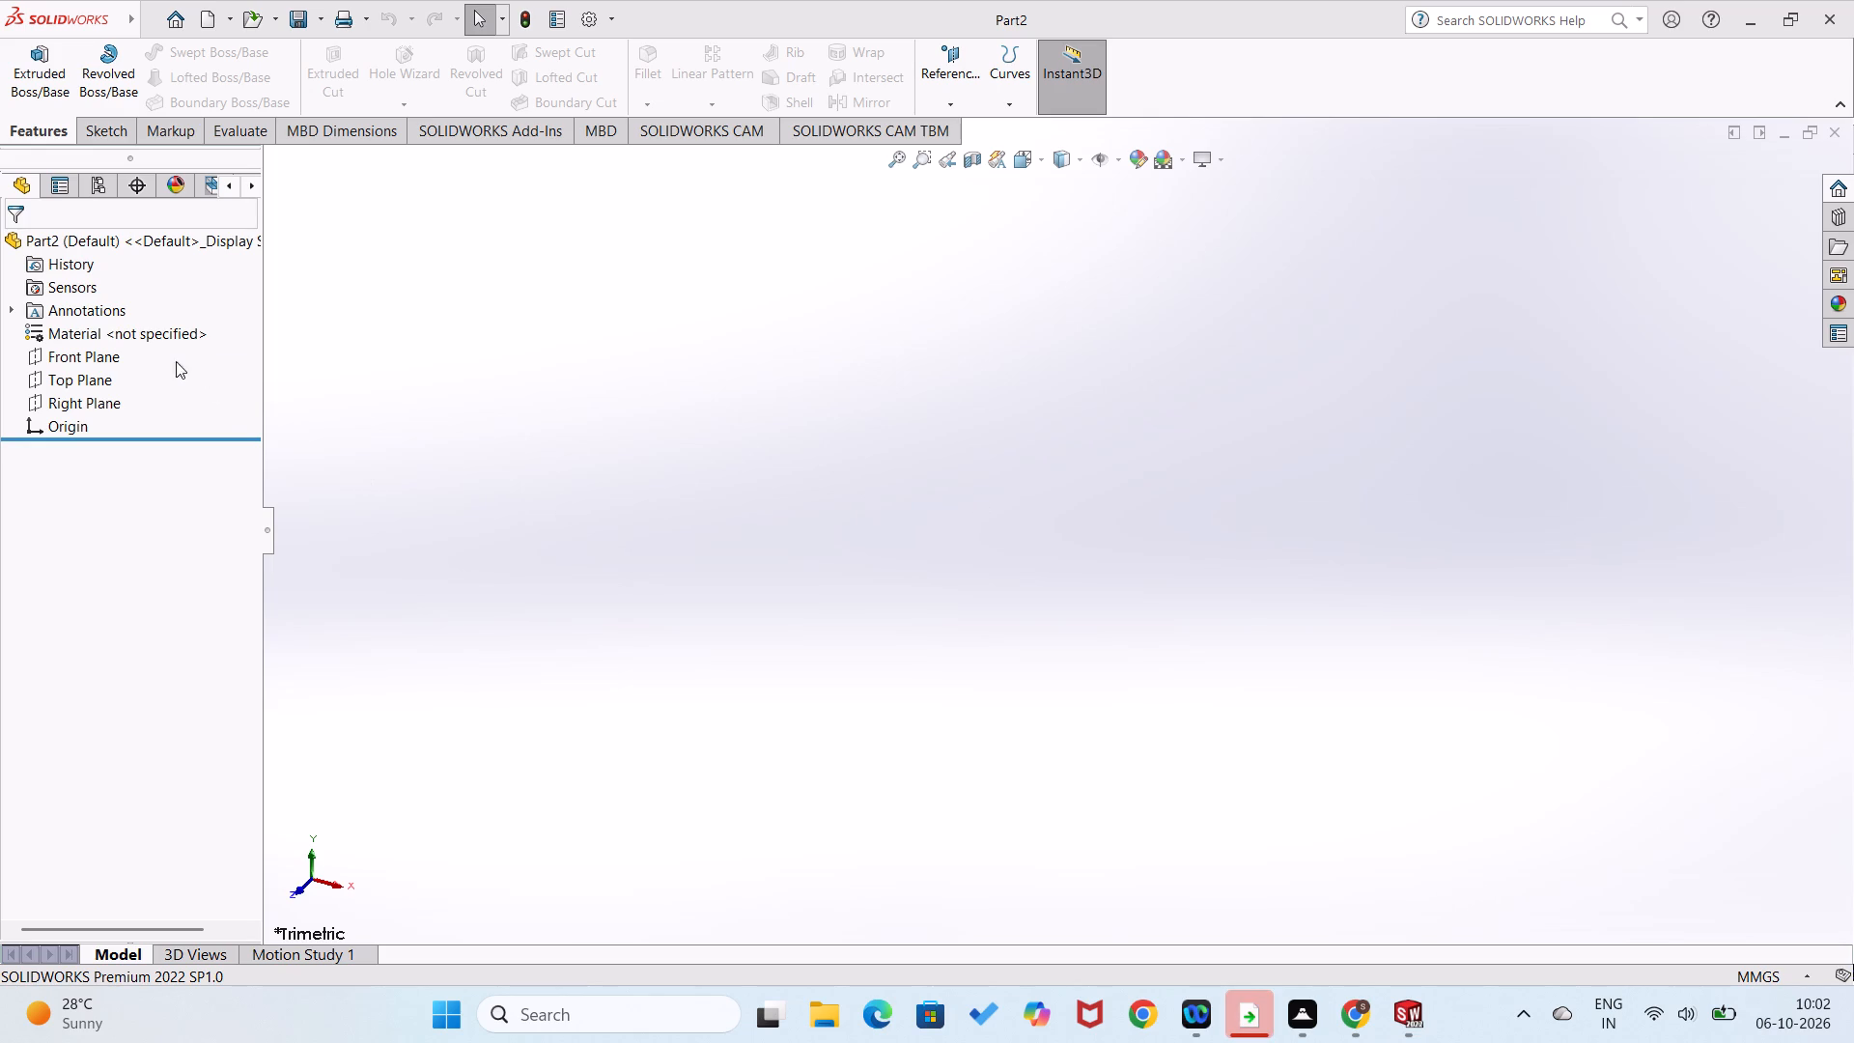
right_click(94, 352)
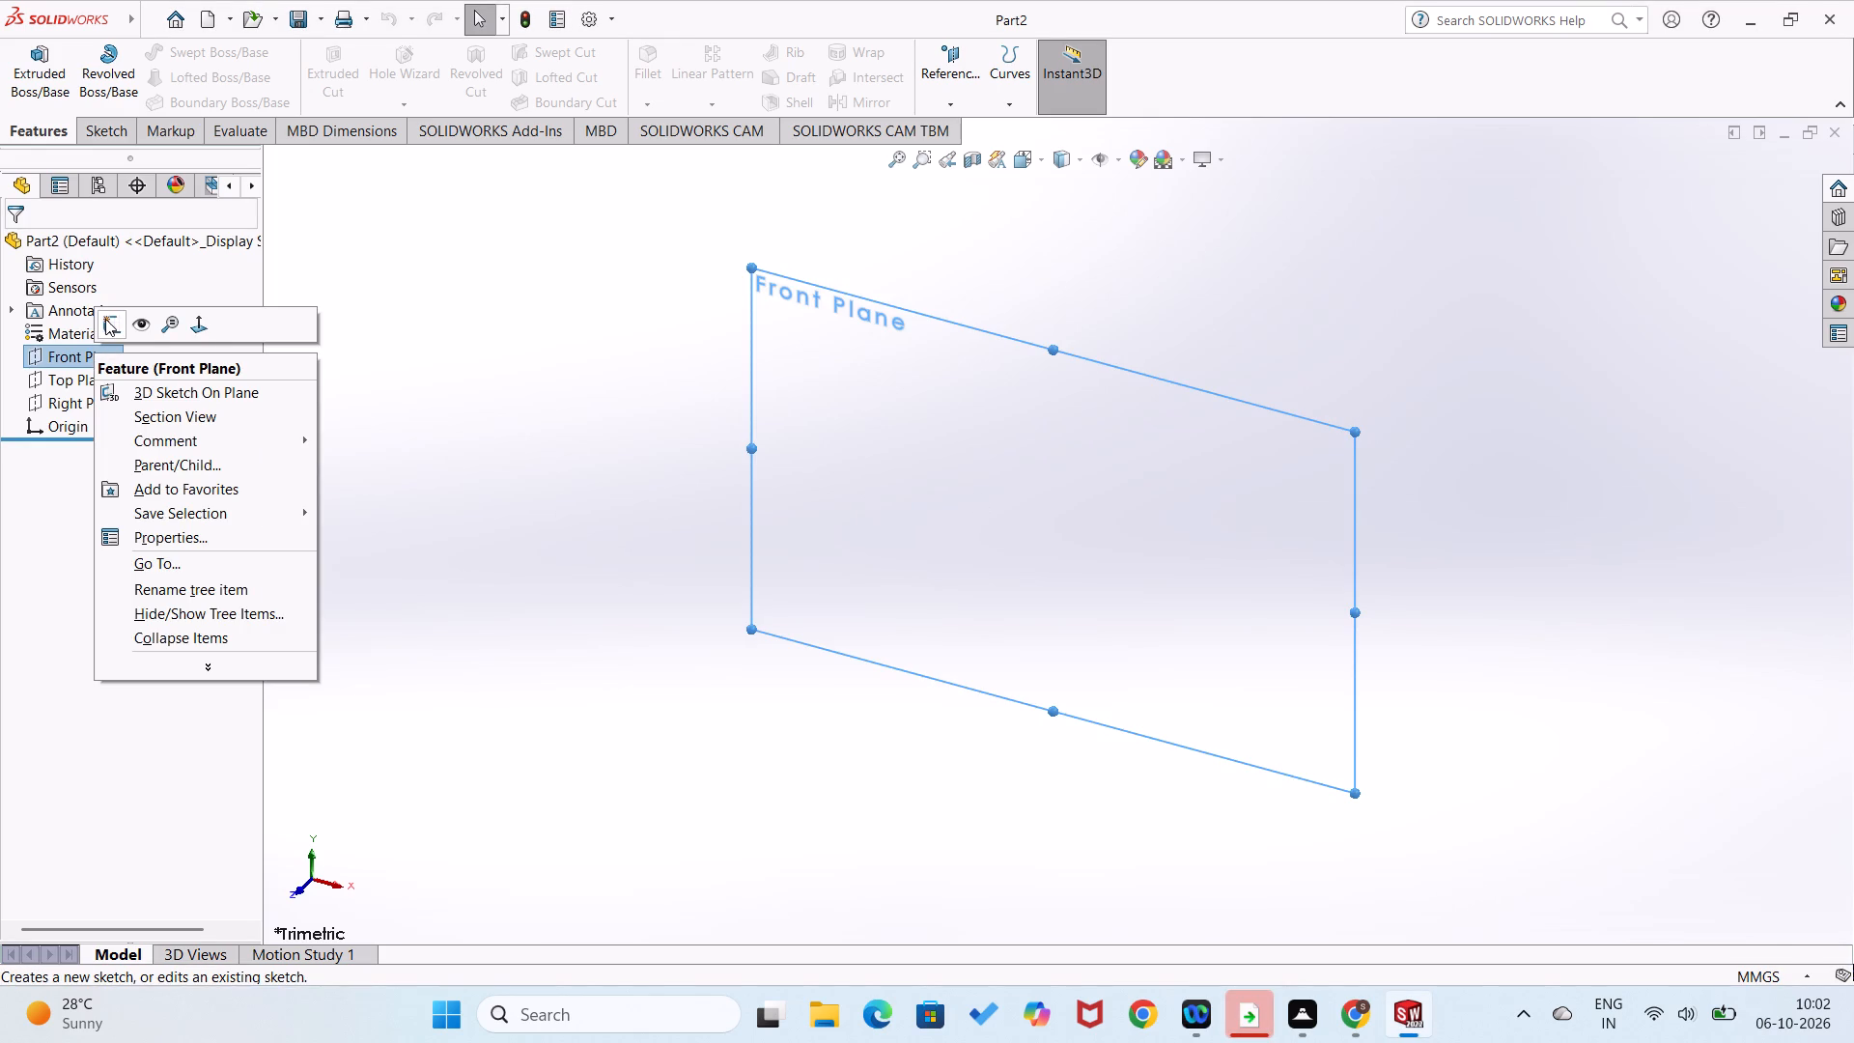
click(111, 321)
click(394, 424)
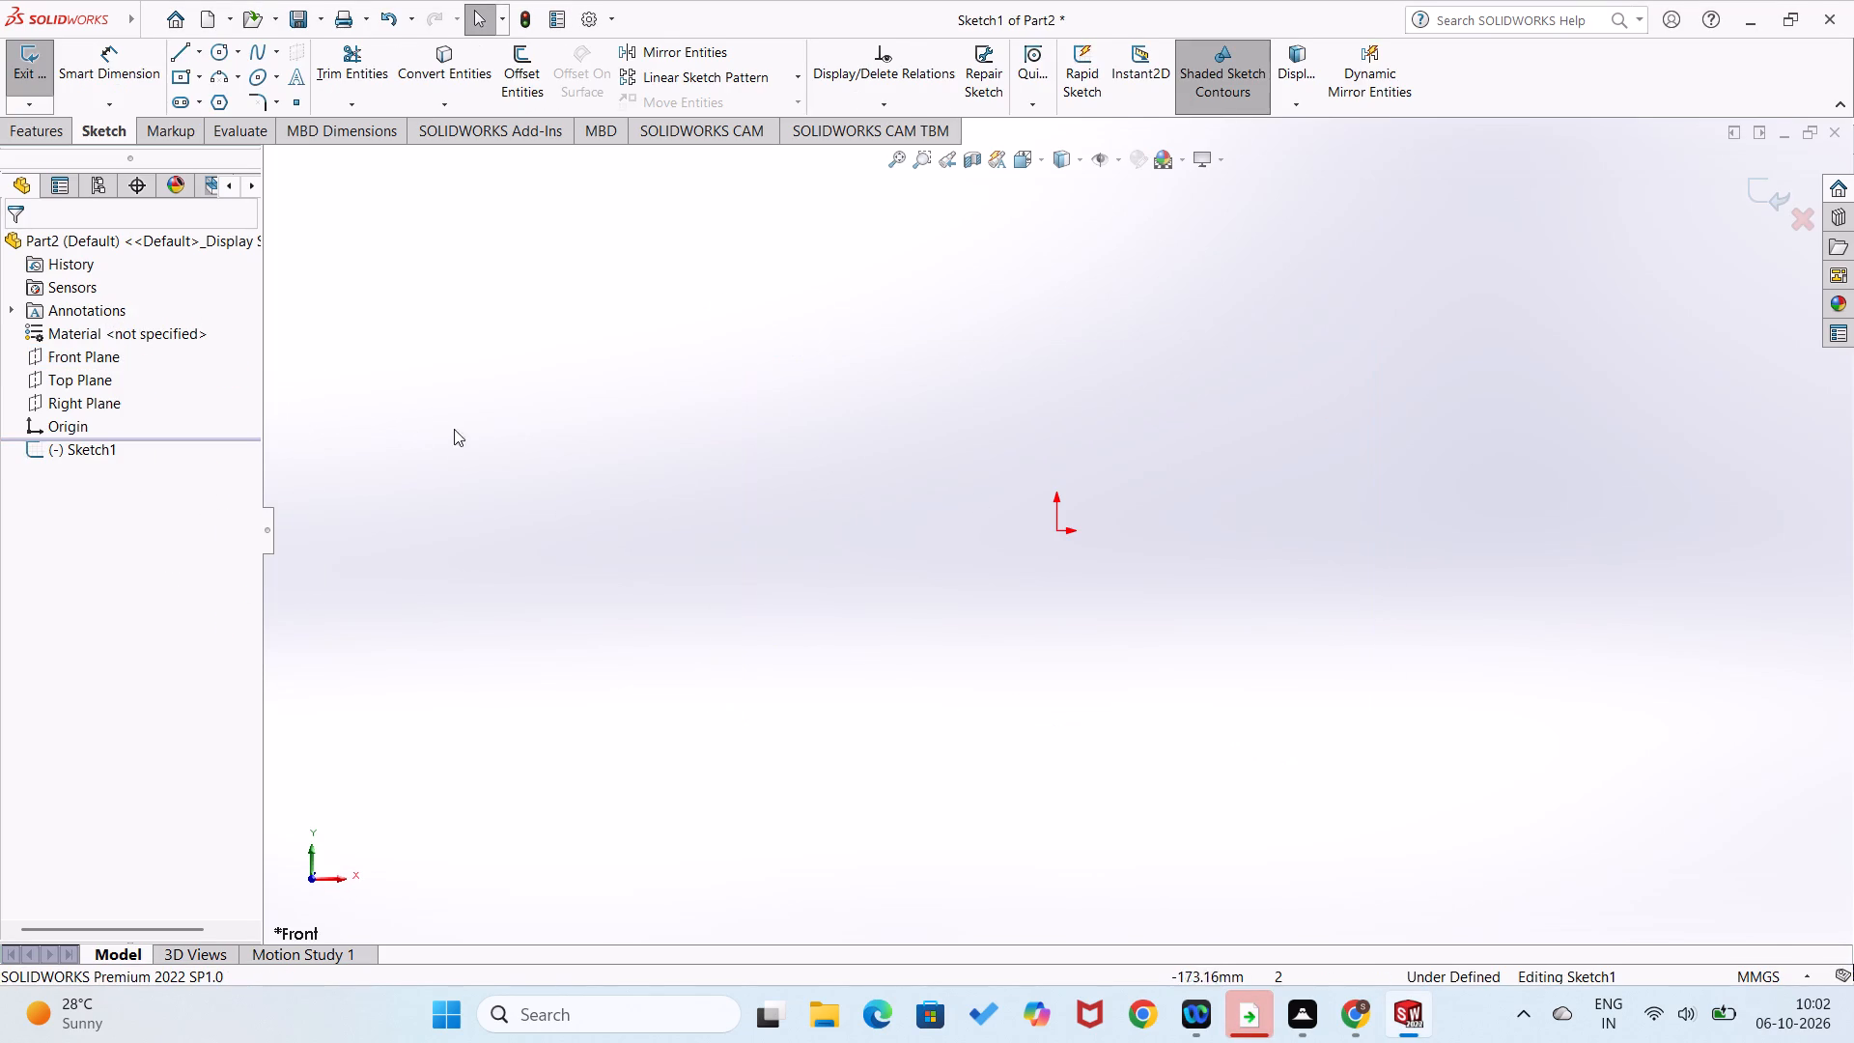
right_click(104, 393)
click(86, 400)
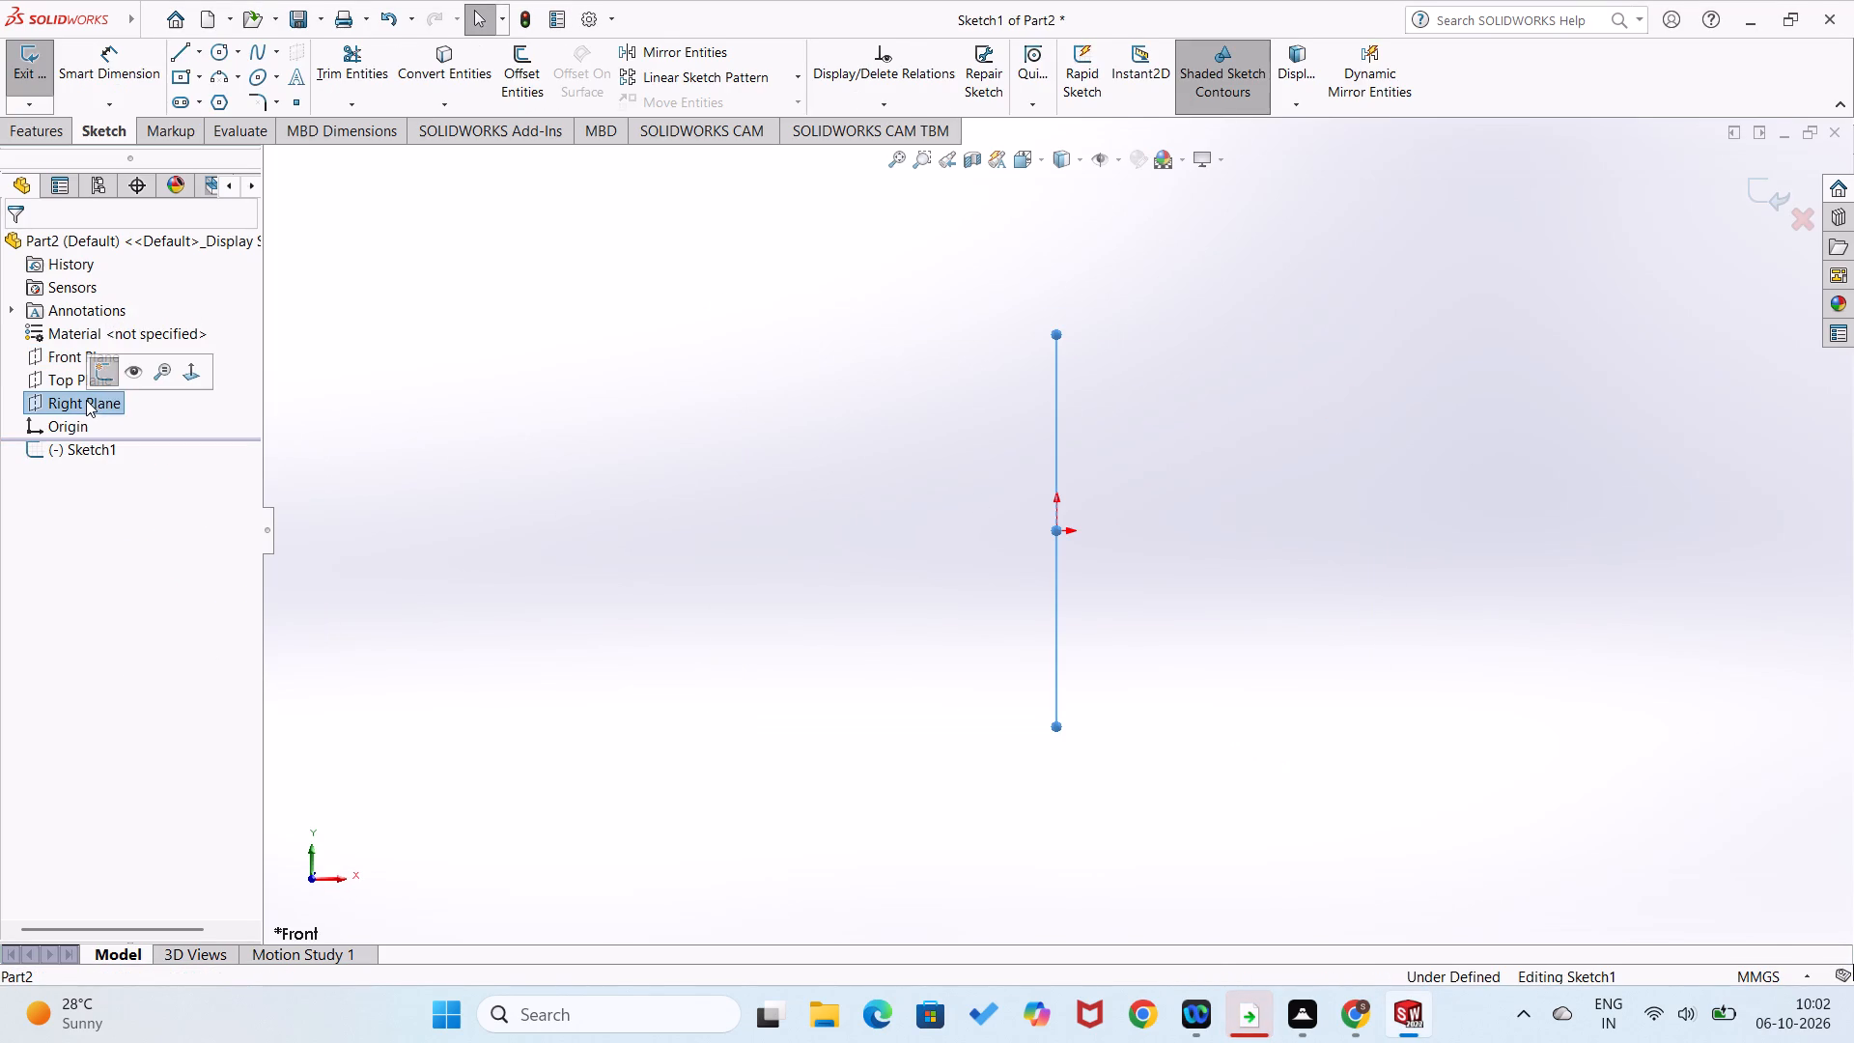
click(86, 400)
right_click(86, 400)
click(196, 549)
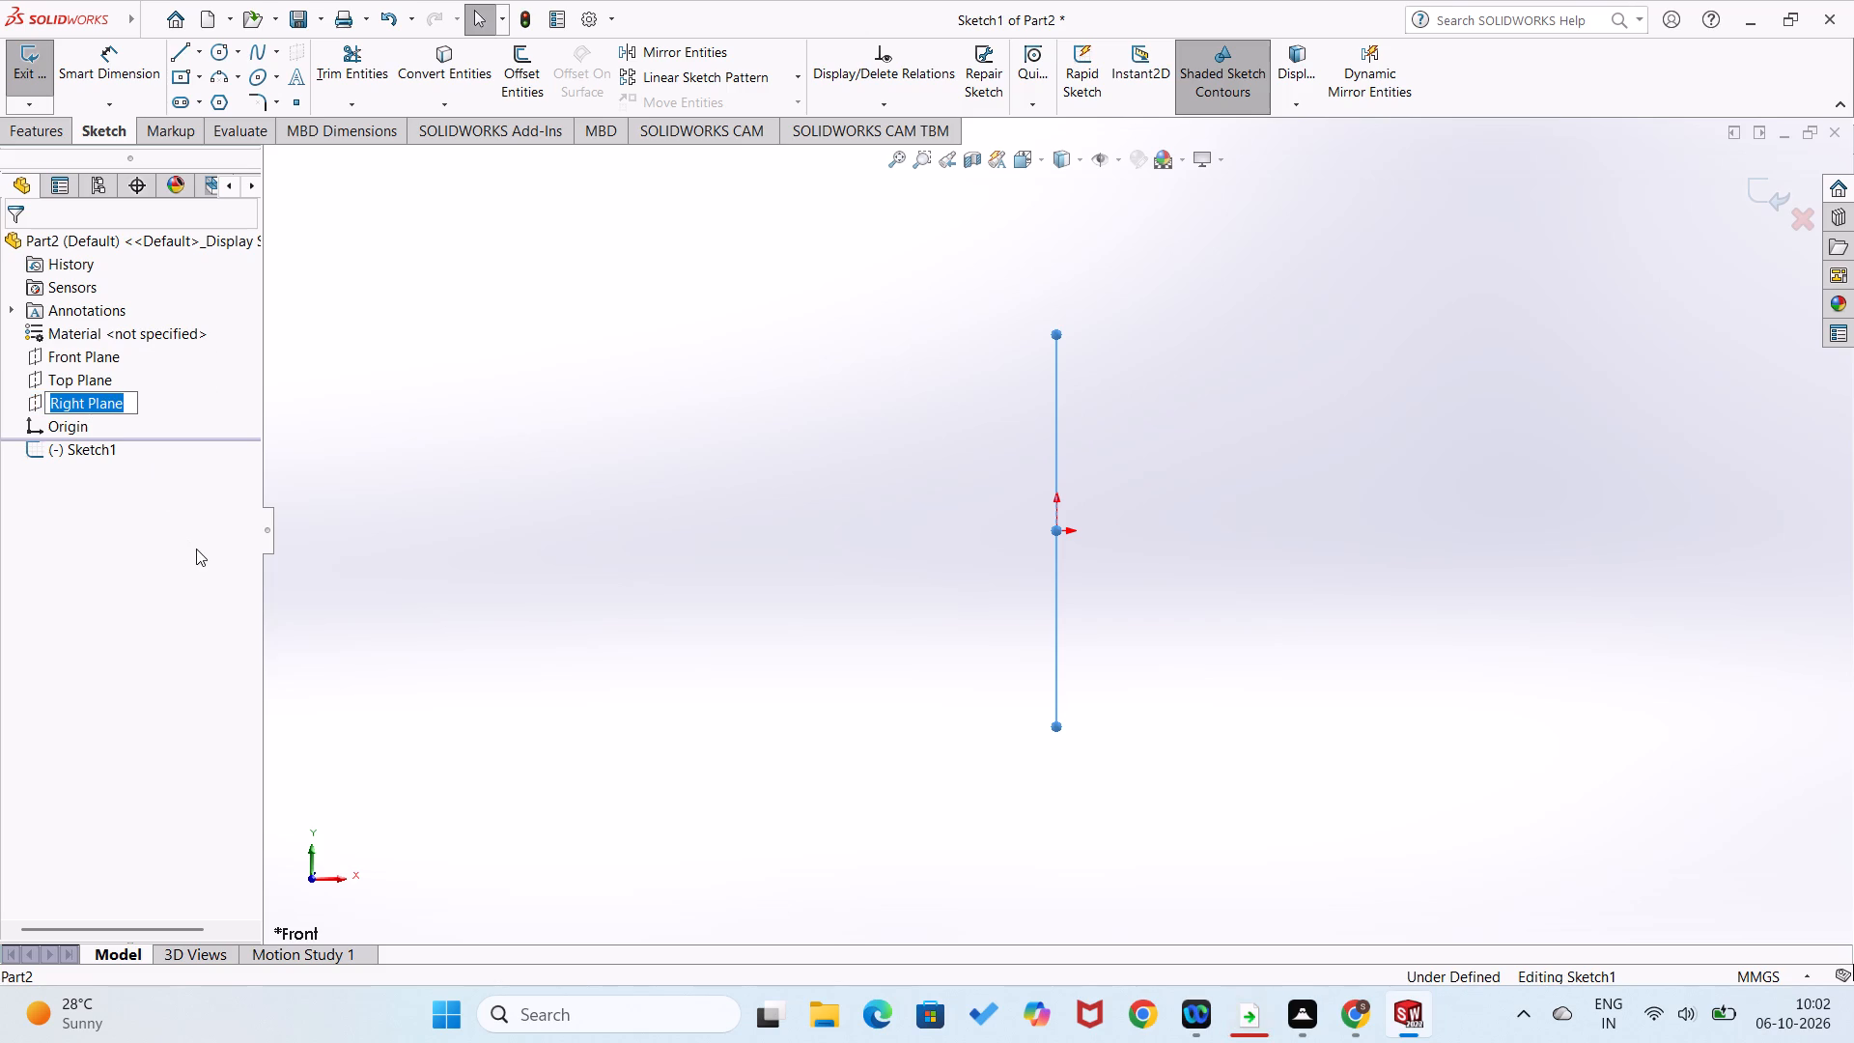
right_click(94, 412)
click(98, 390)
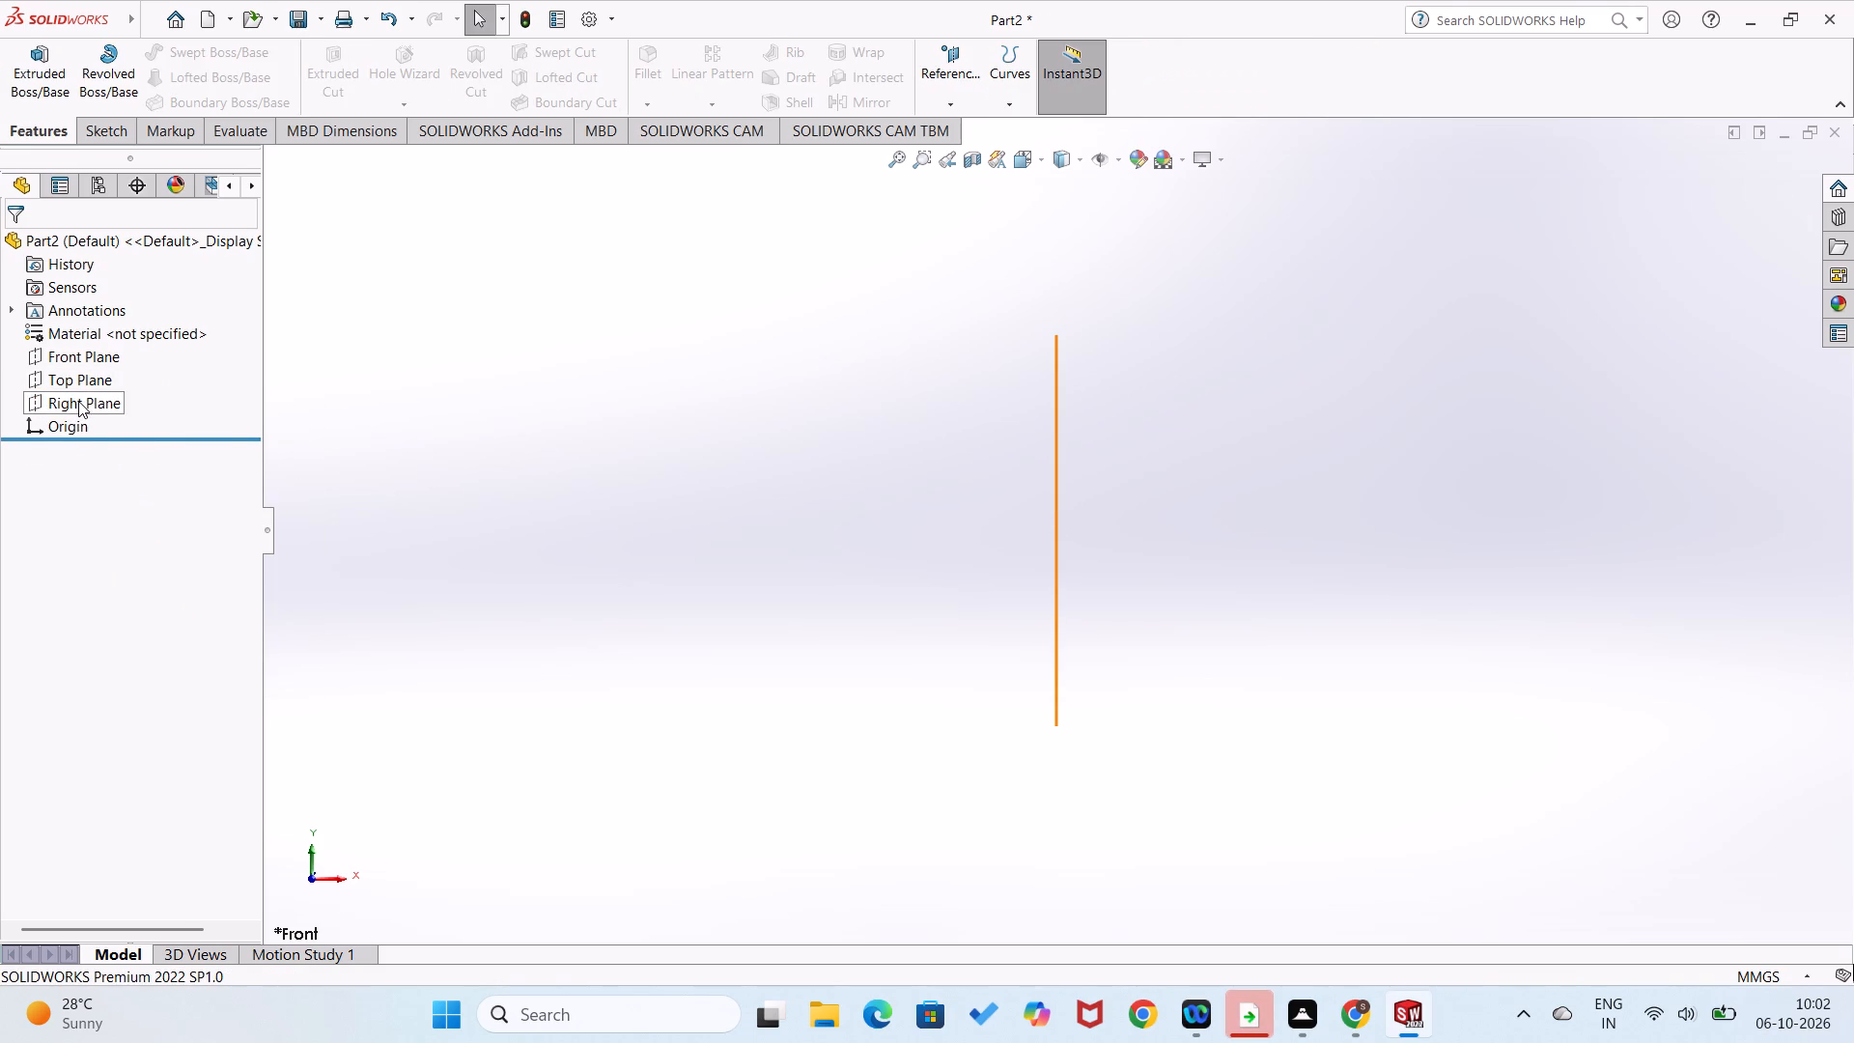
Sketch a narrow upright corner rectangle on the Right Plane, starting at the origin, about 11 mm wide and 77 mm high.
right_click(78, 401)
click(101, 362)
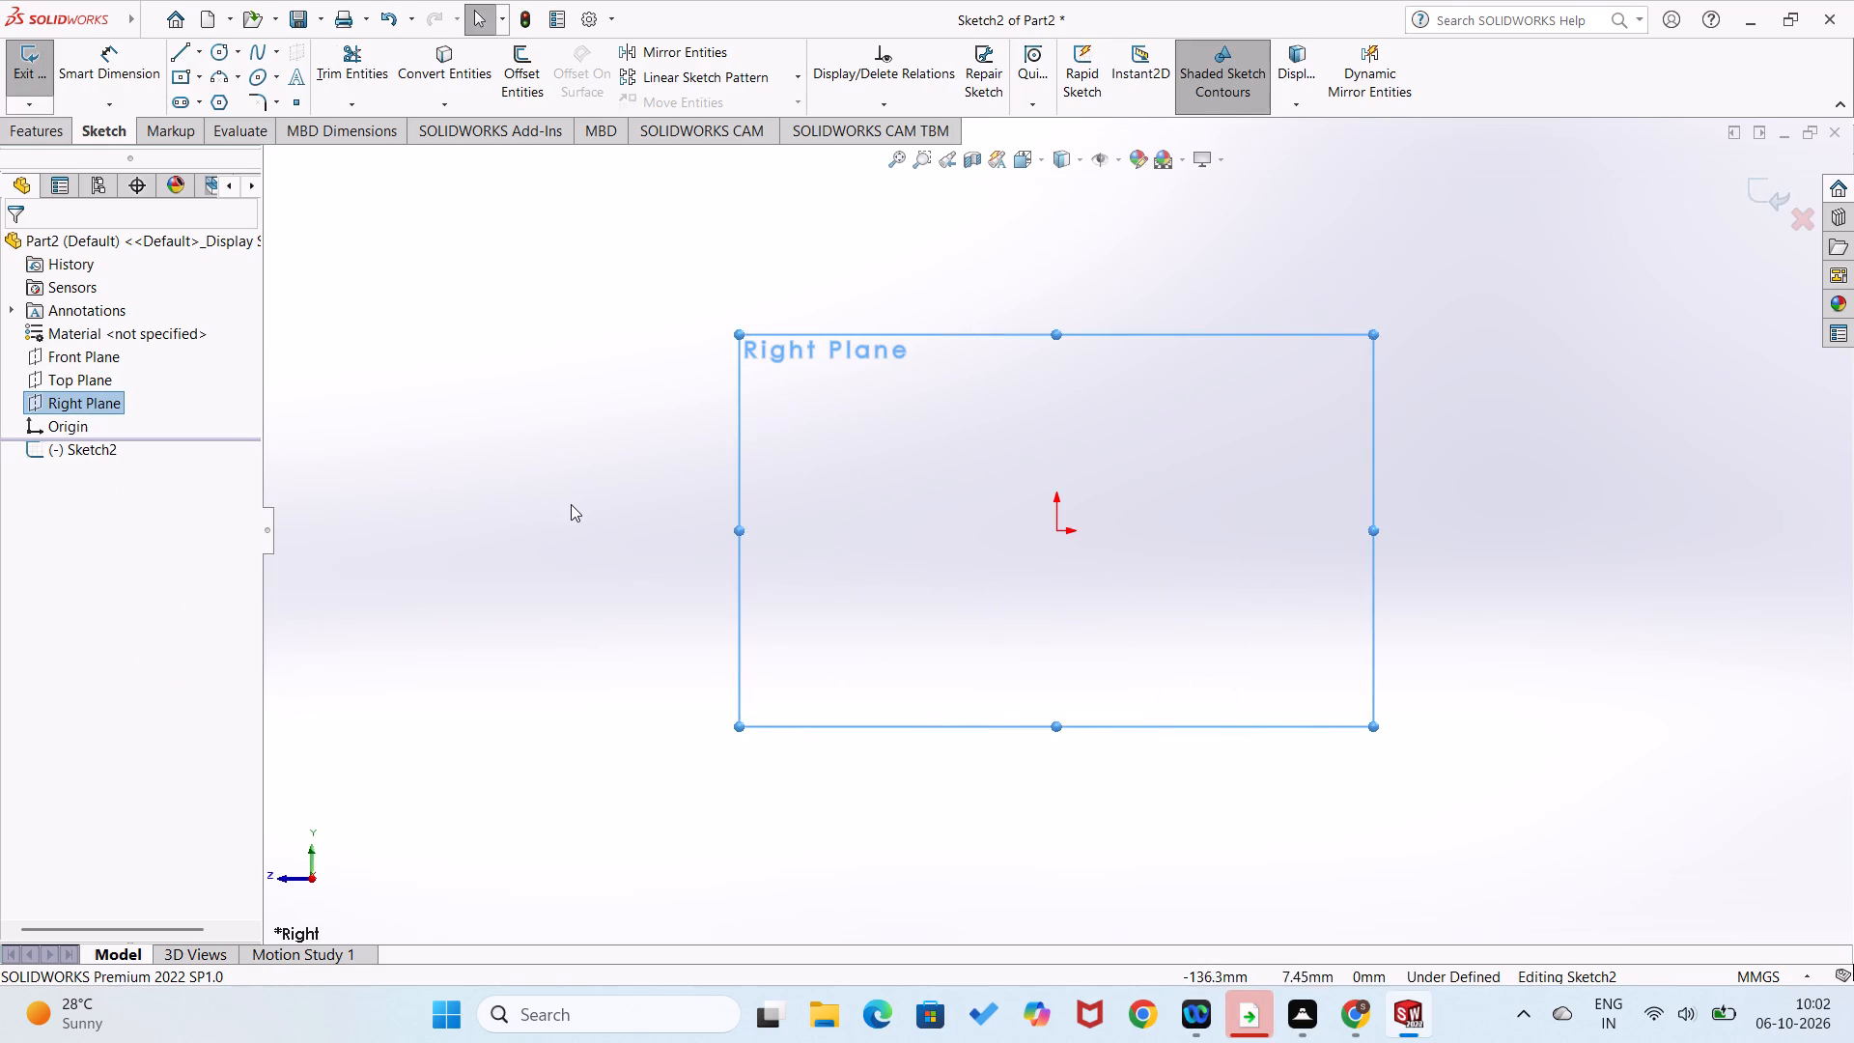
click(571, 504)
right_drag(571, 504, 466, 653)
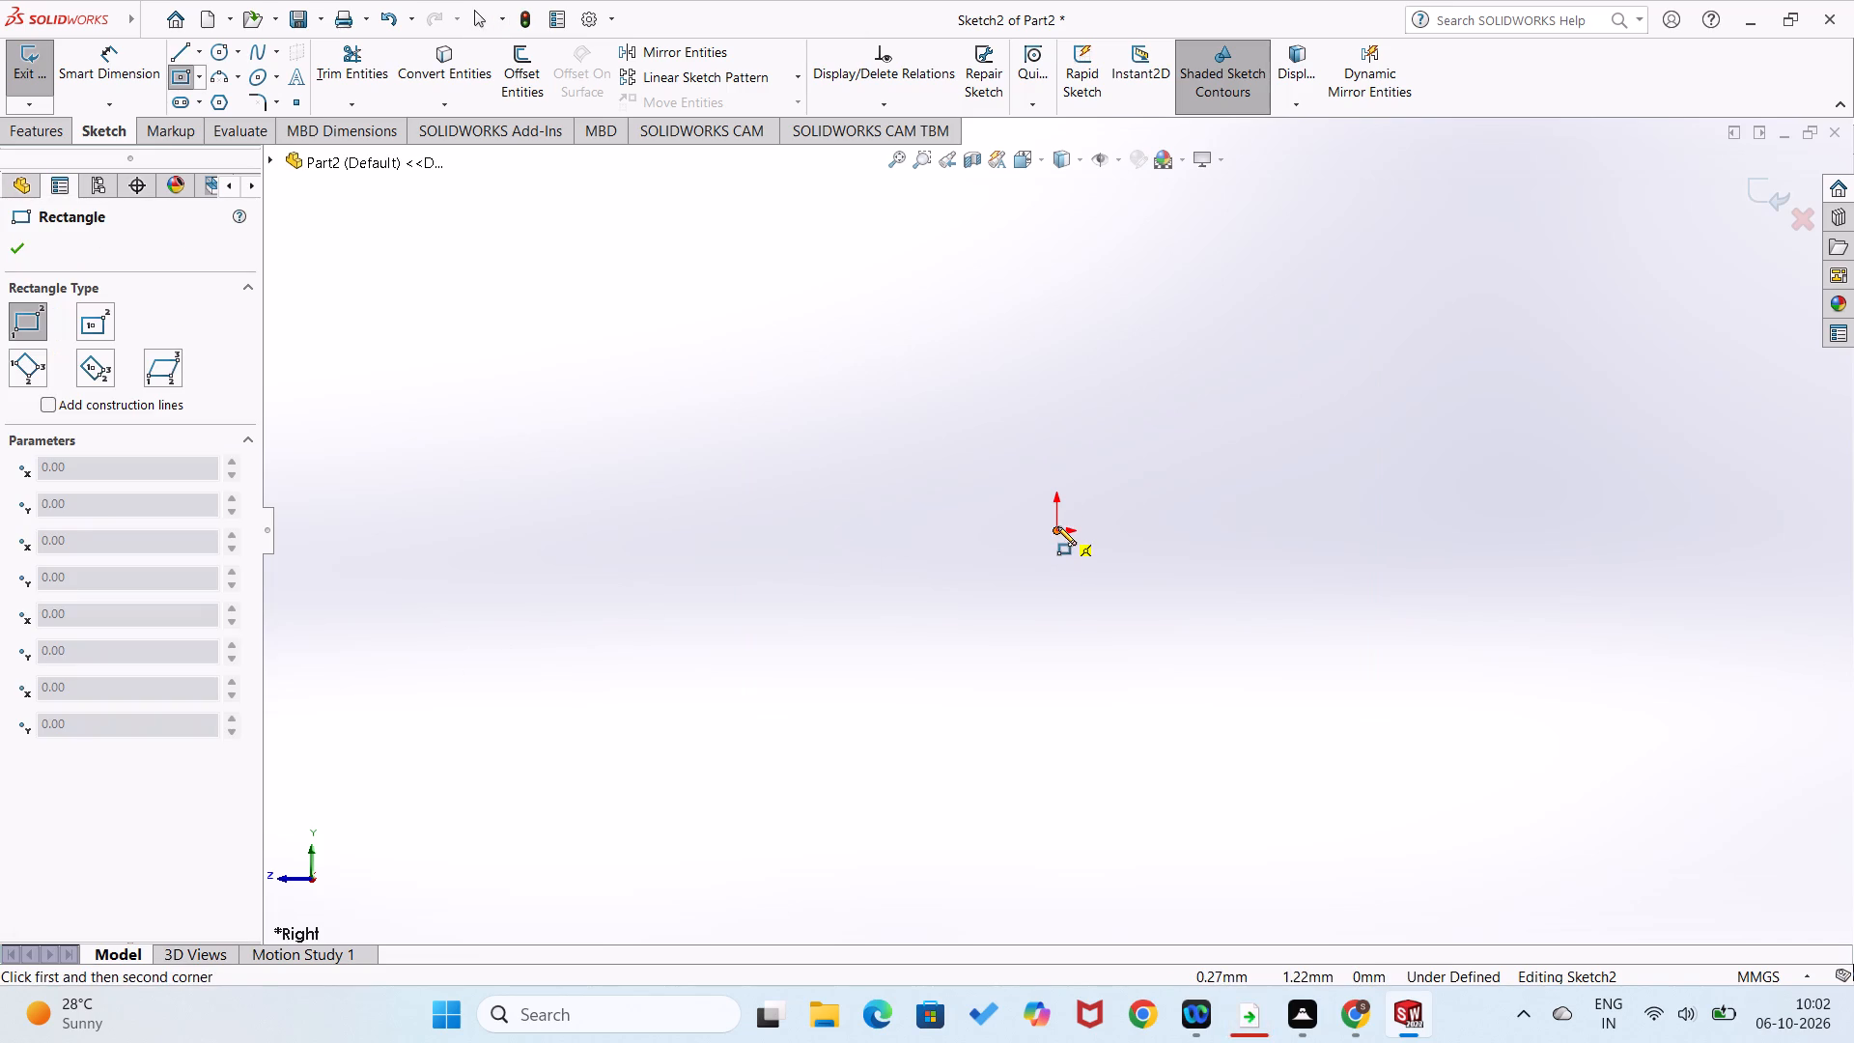
click(1057, 526)
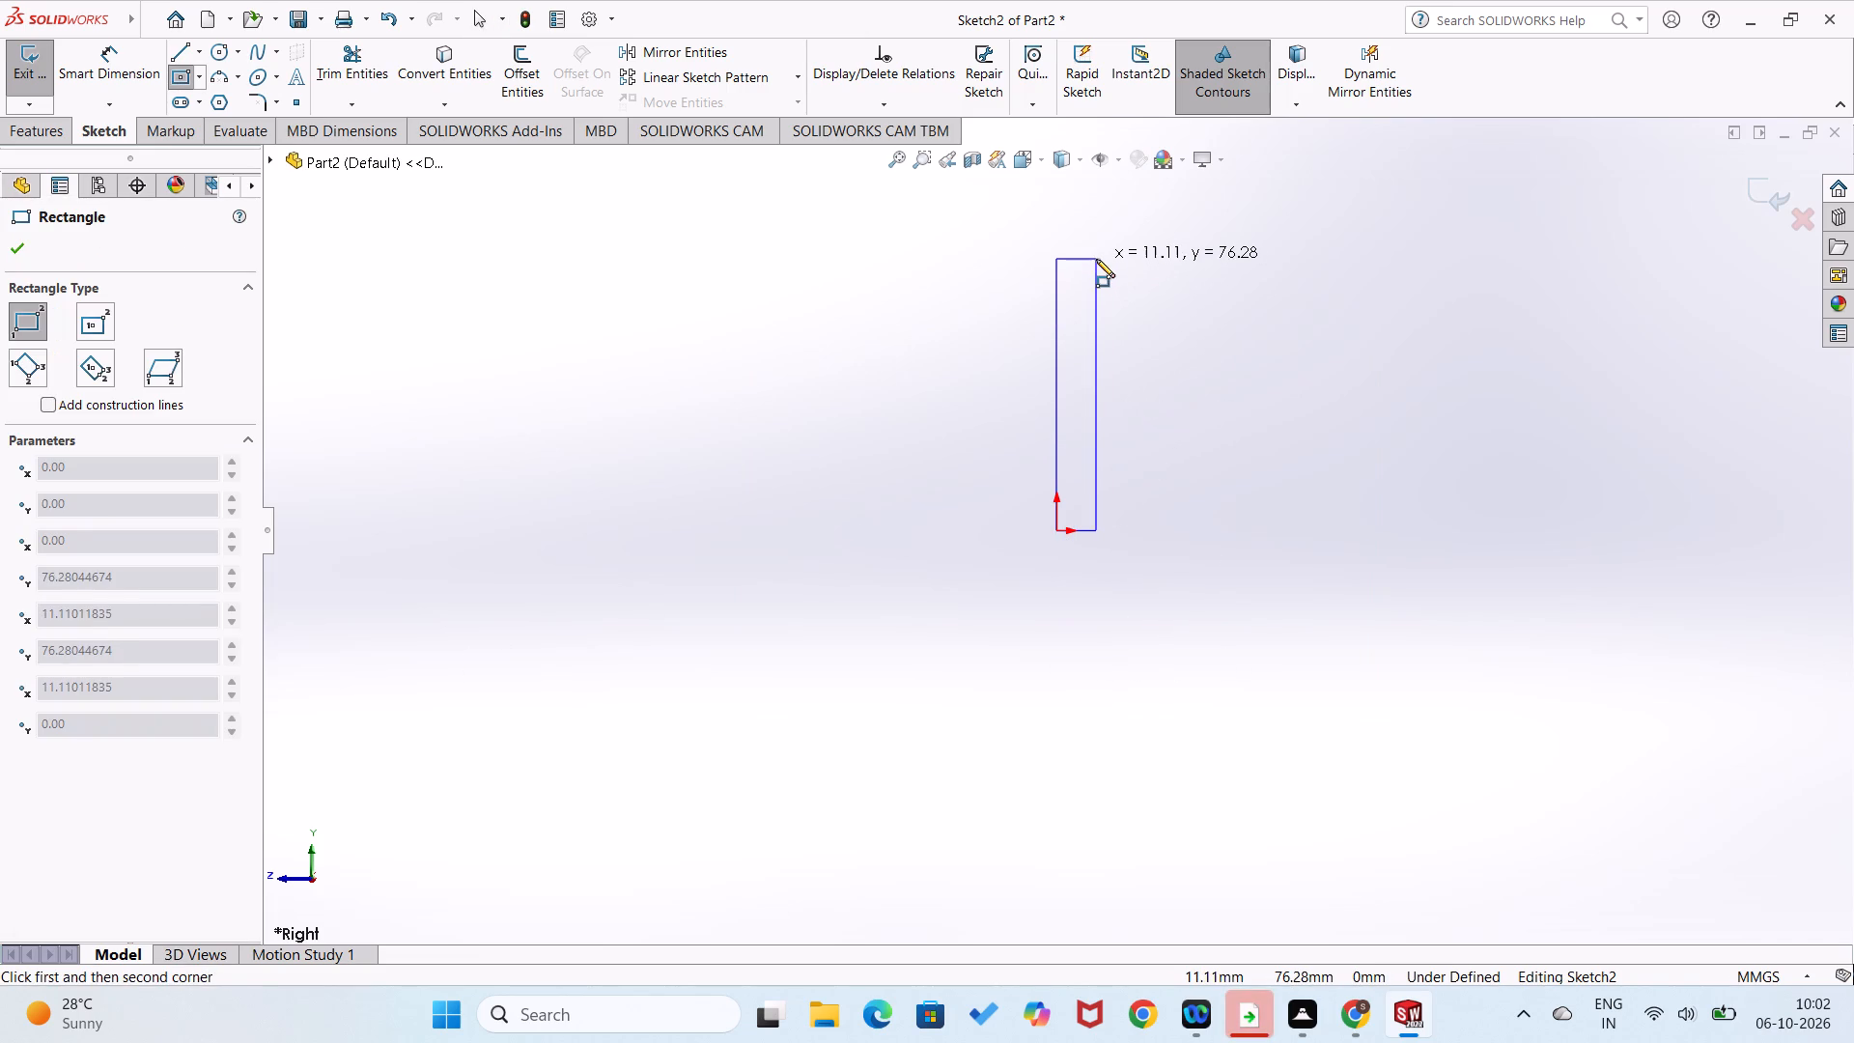
click(1095, 255)
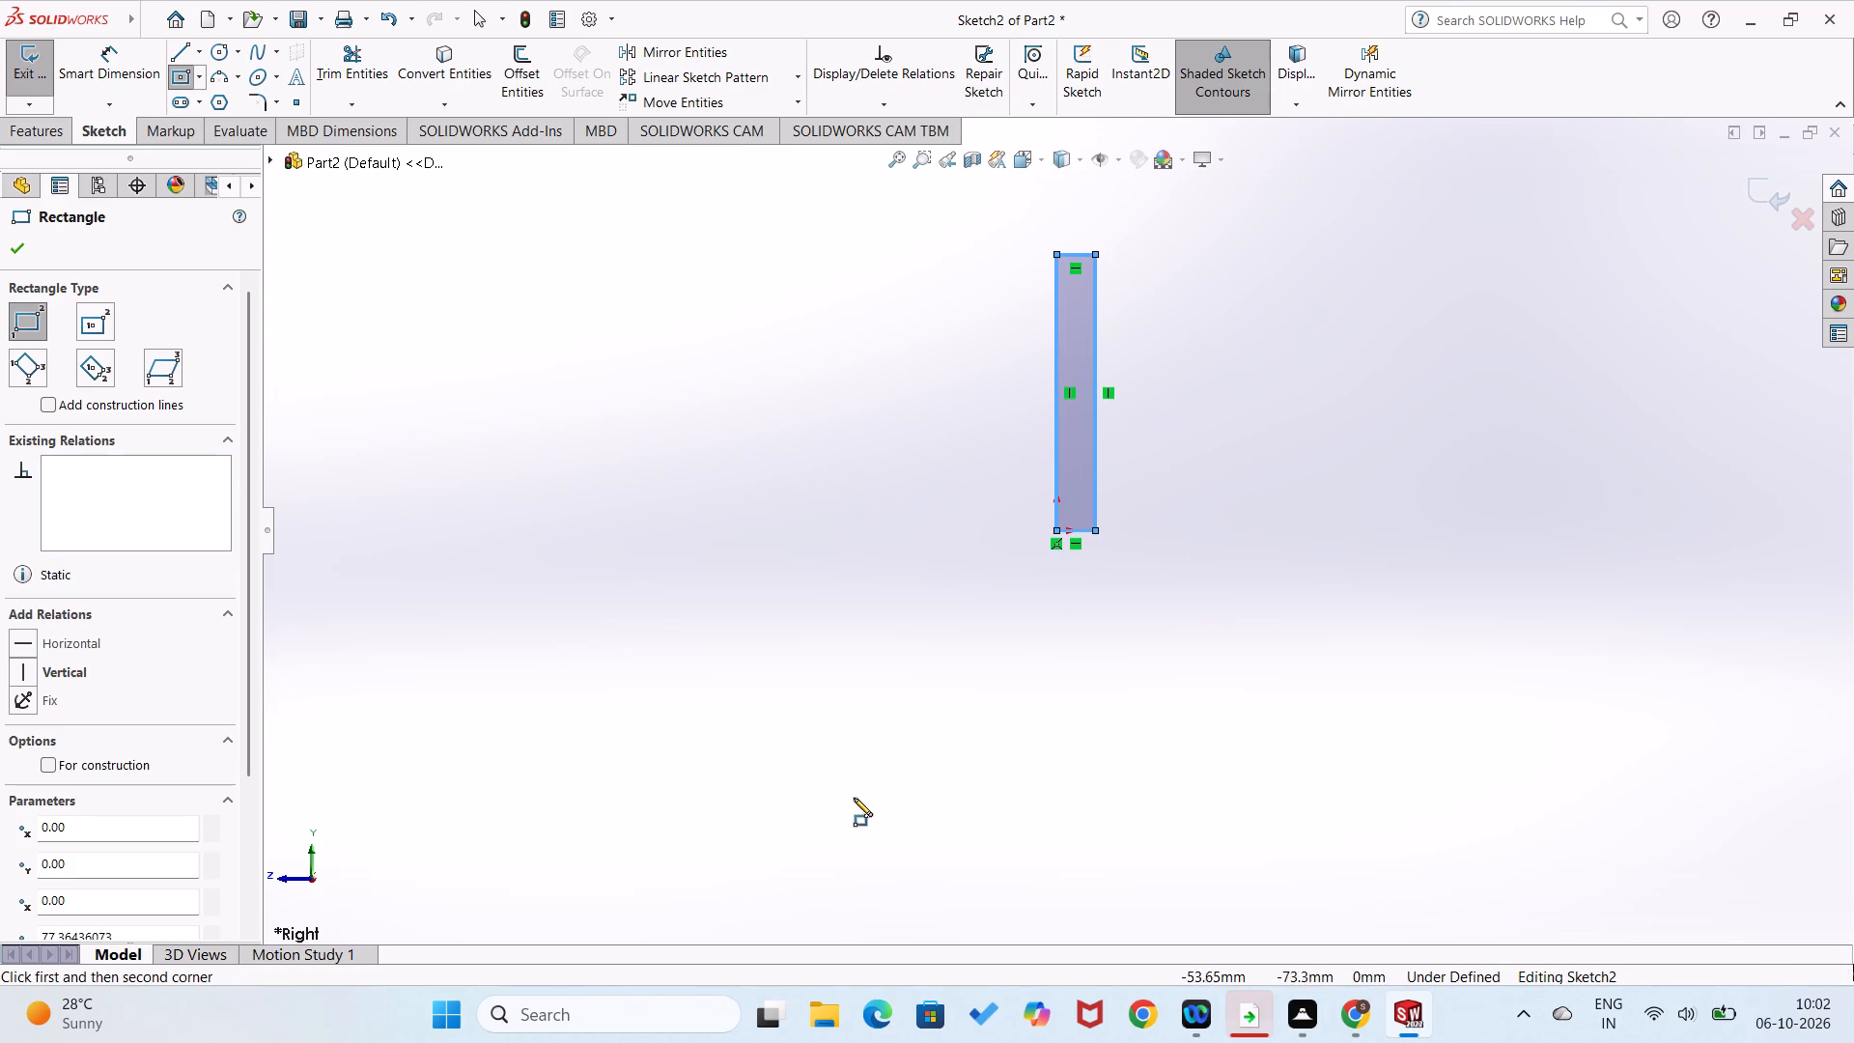
Dimension the upright rectangle with a height of 80 mm and a width of 10 mm.
right_drag(842, 802, 820, 567)
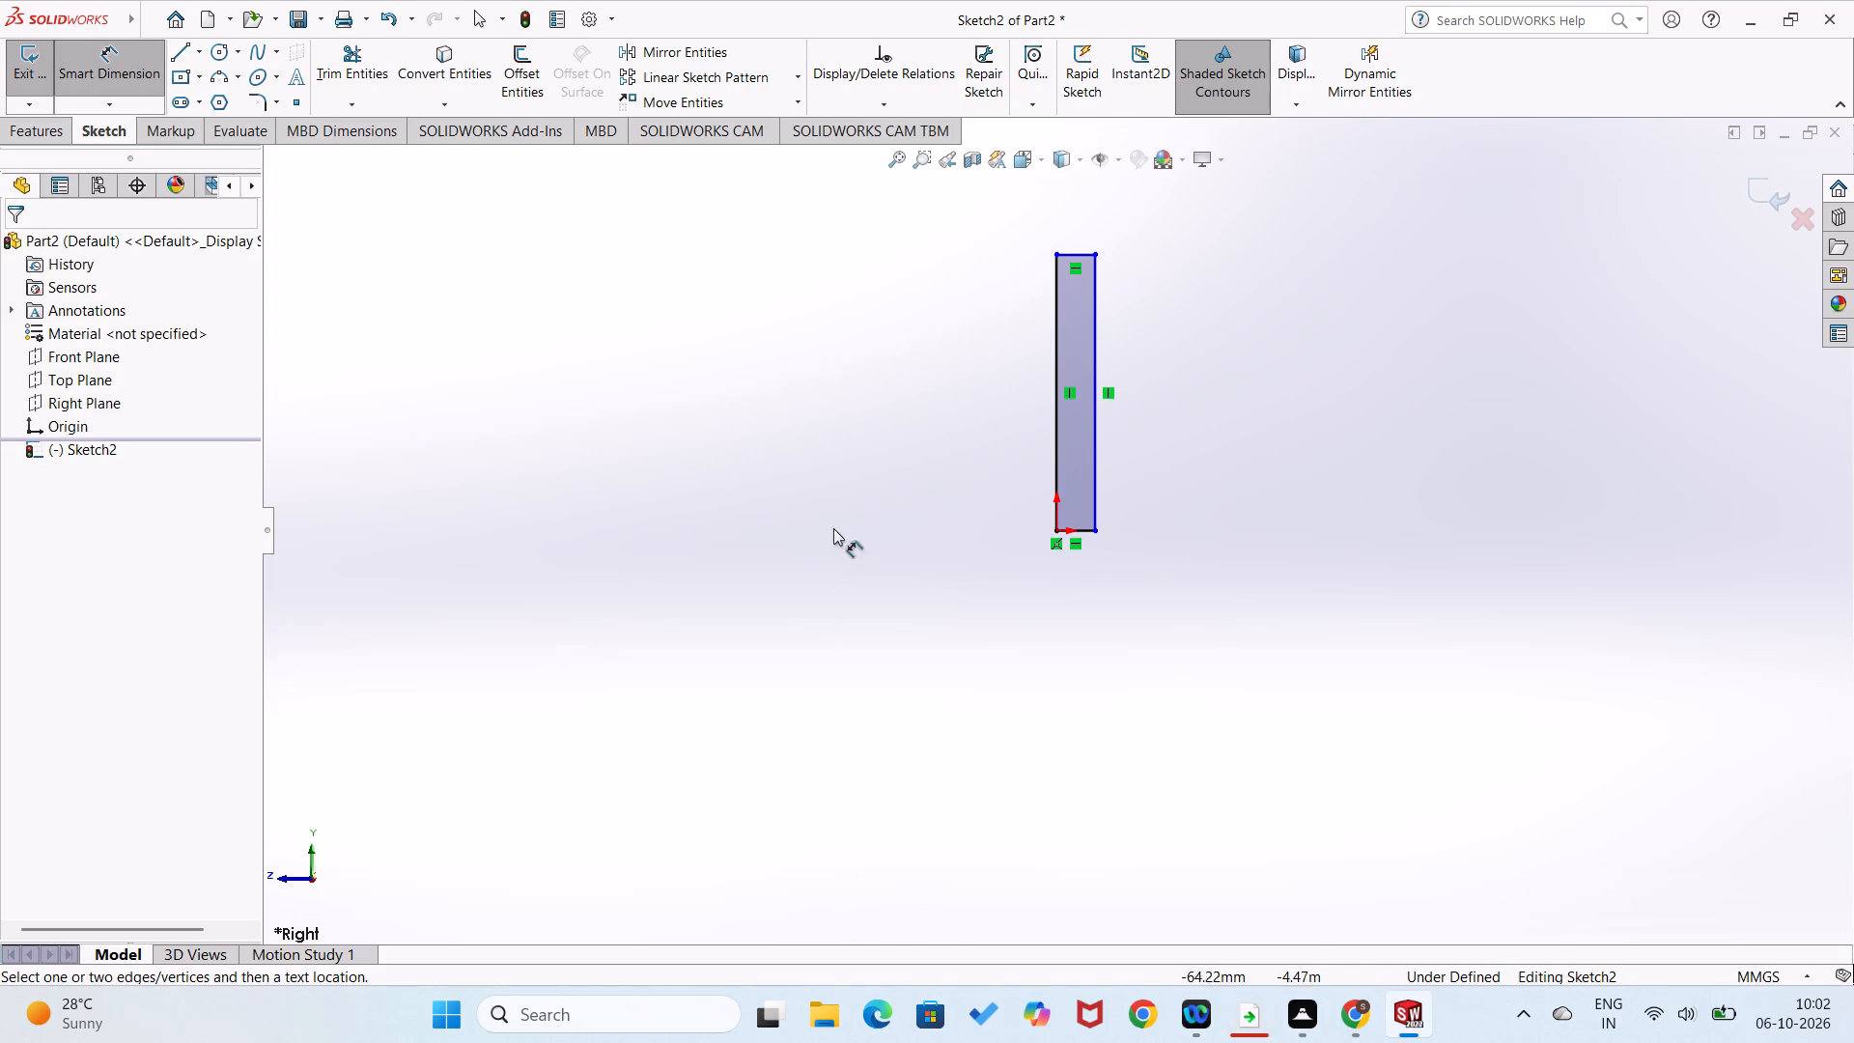
click(1057, 442)
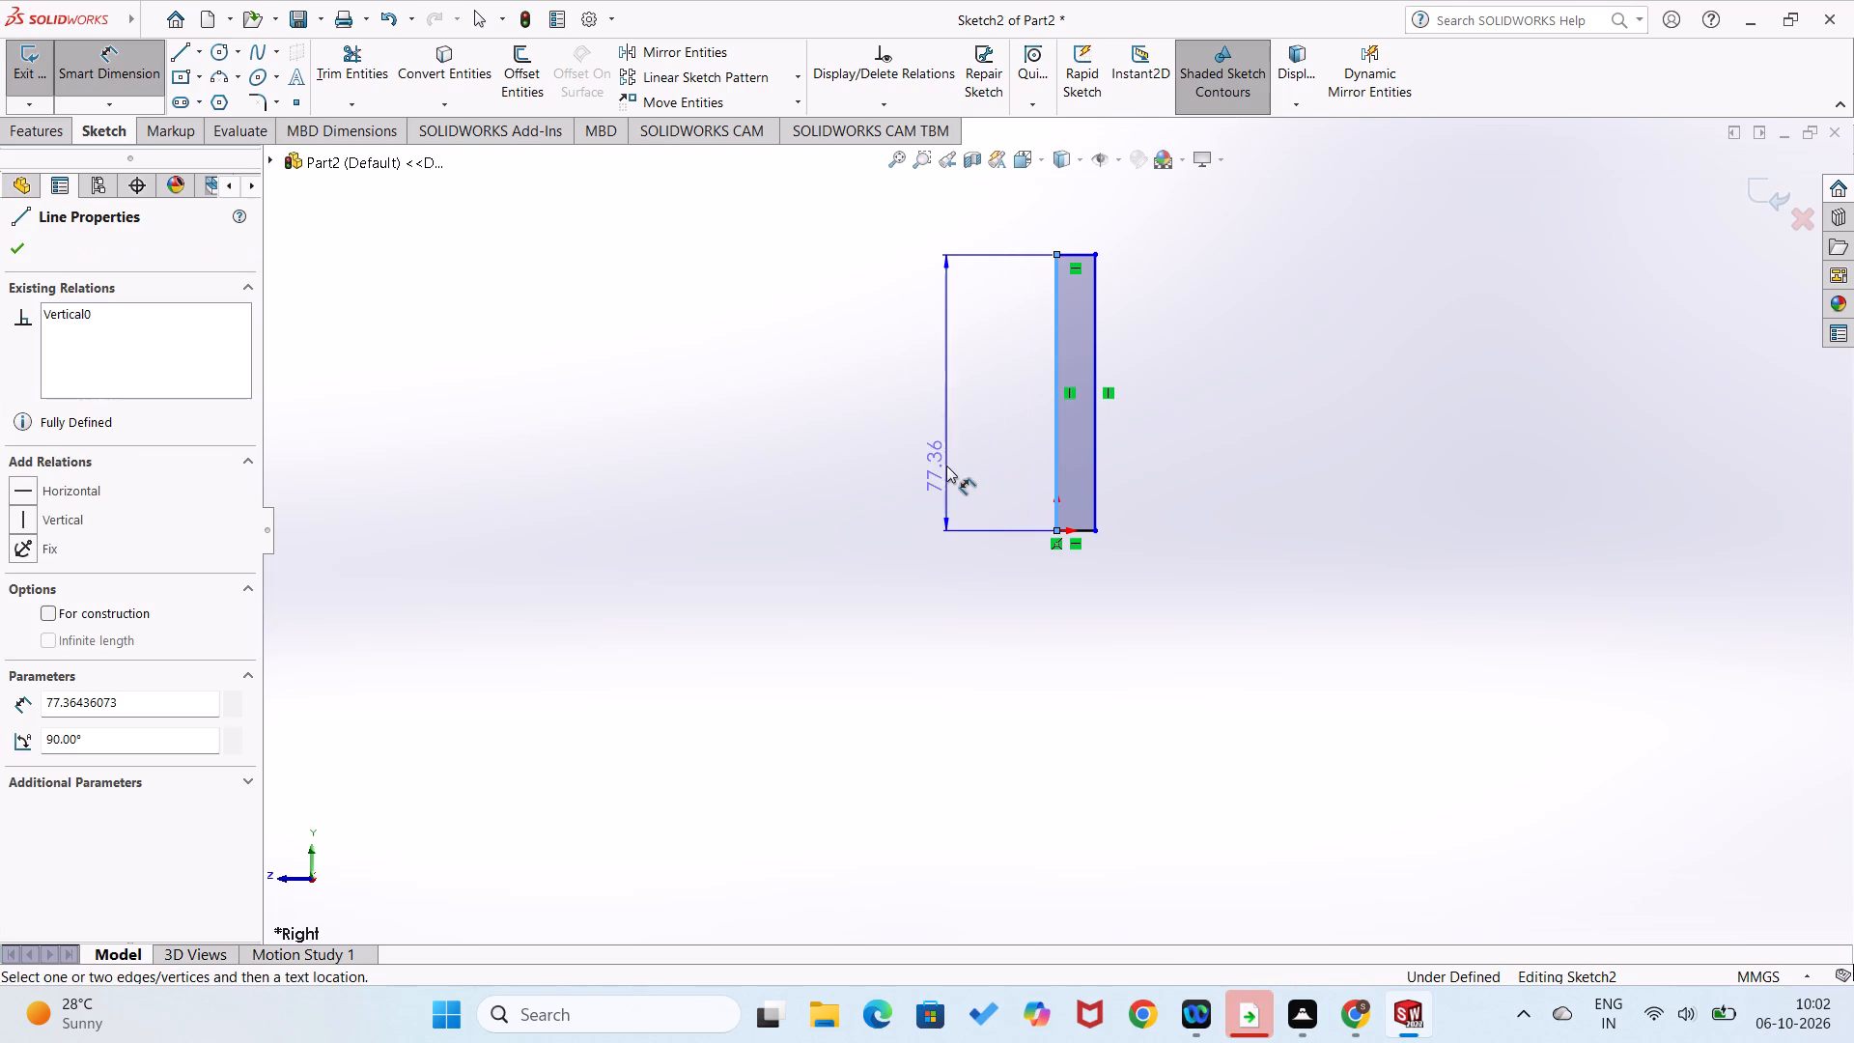
click(960, 468)
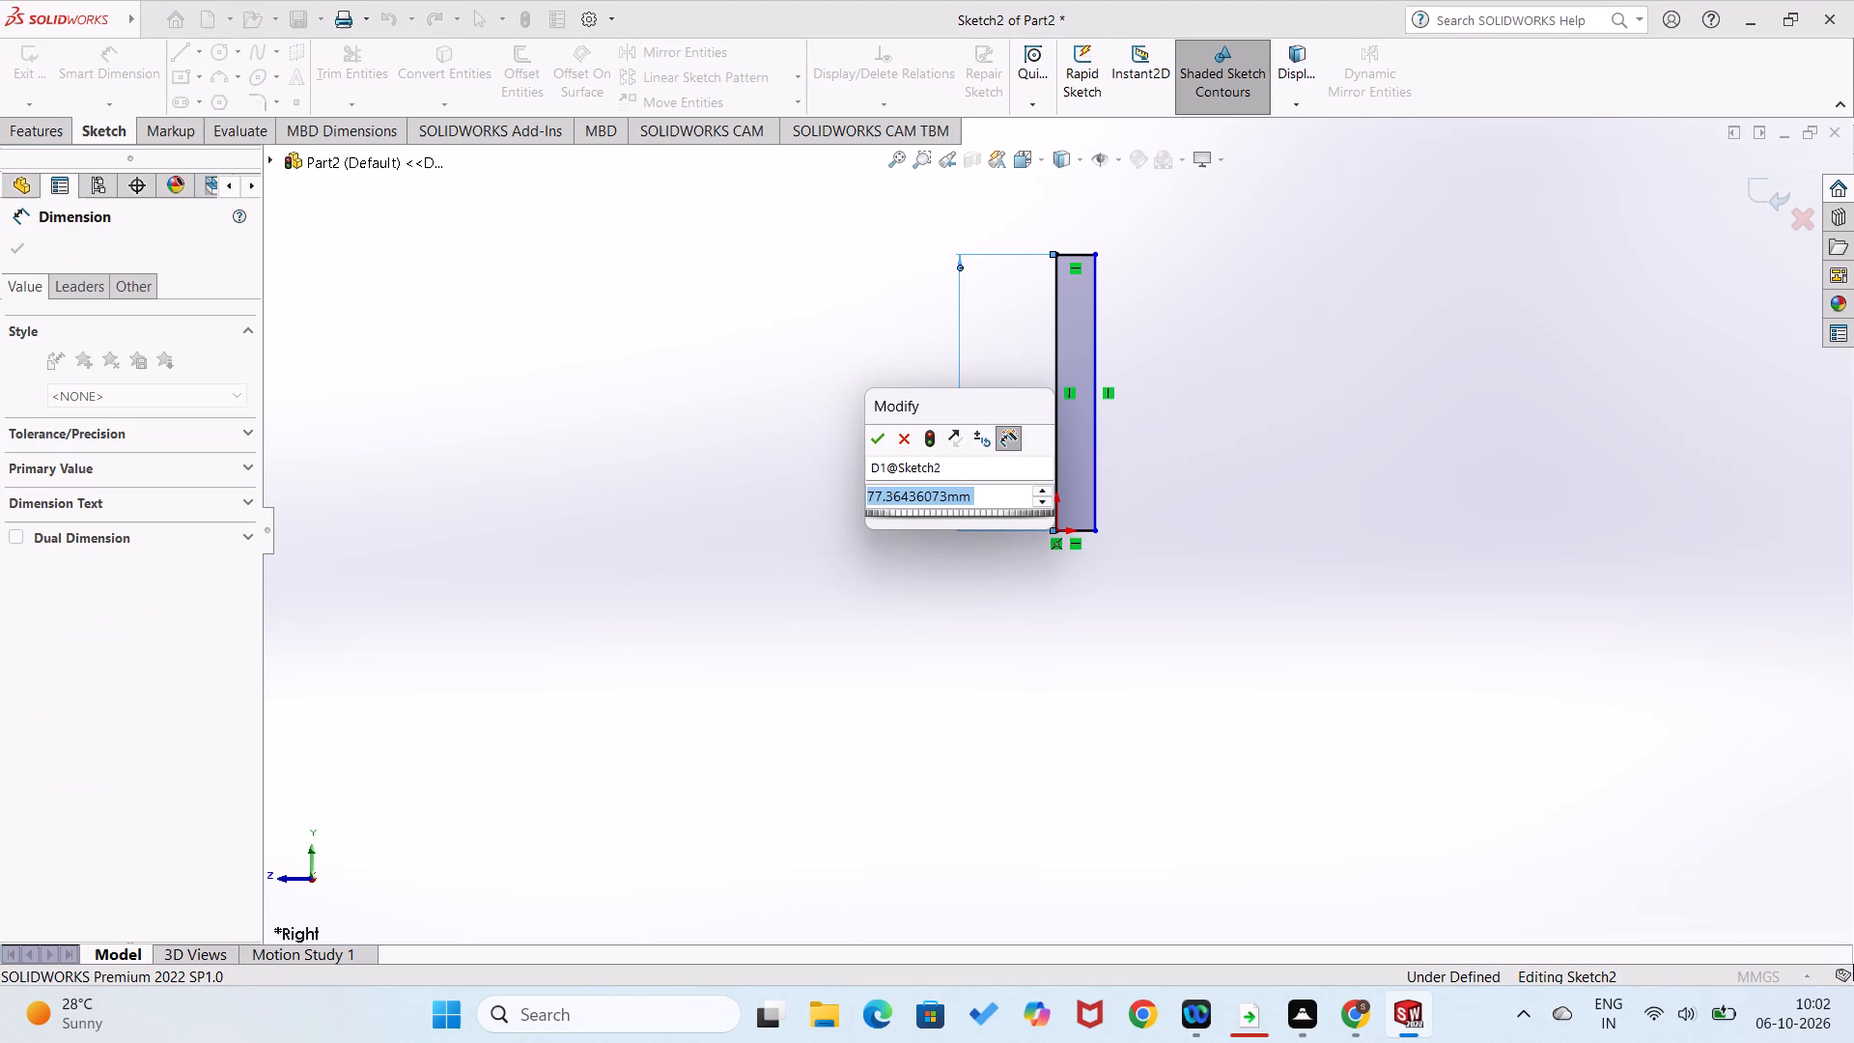
text(80)
key(Return)
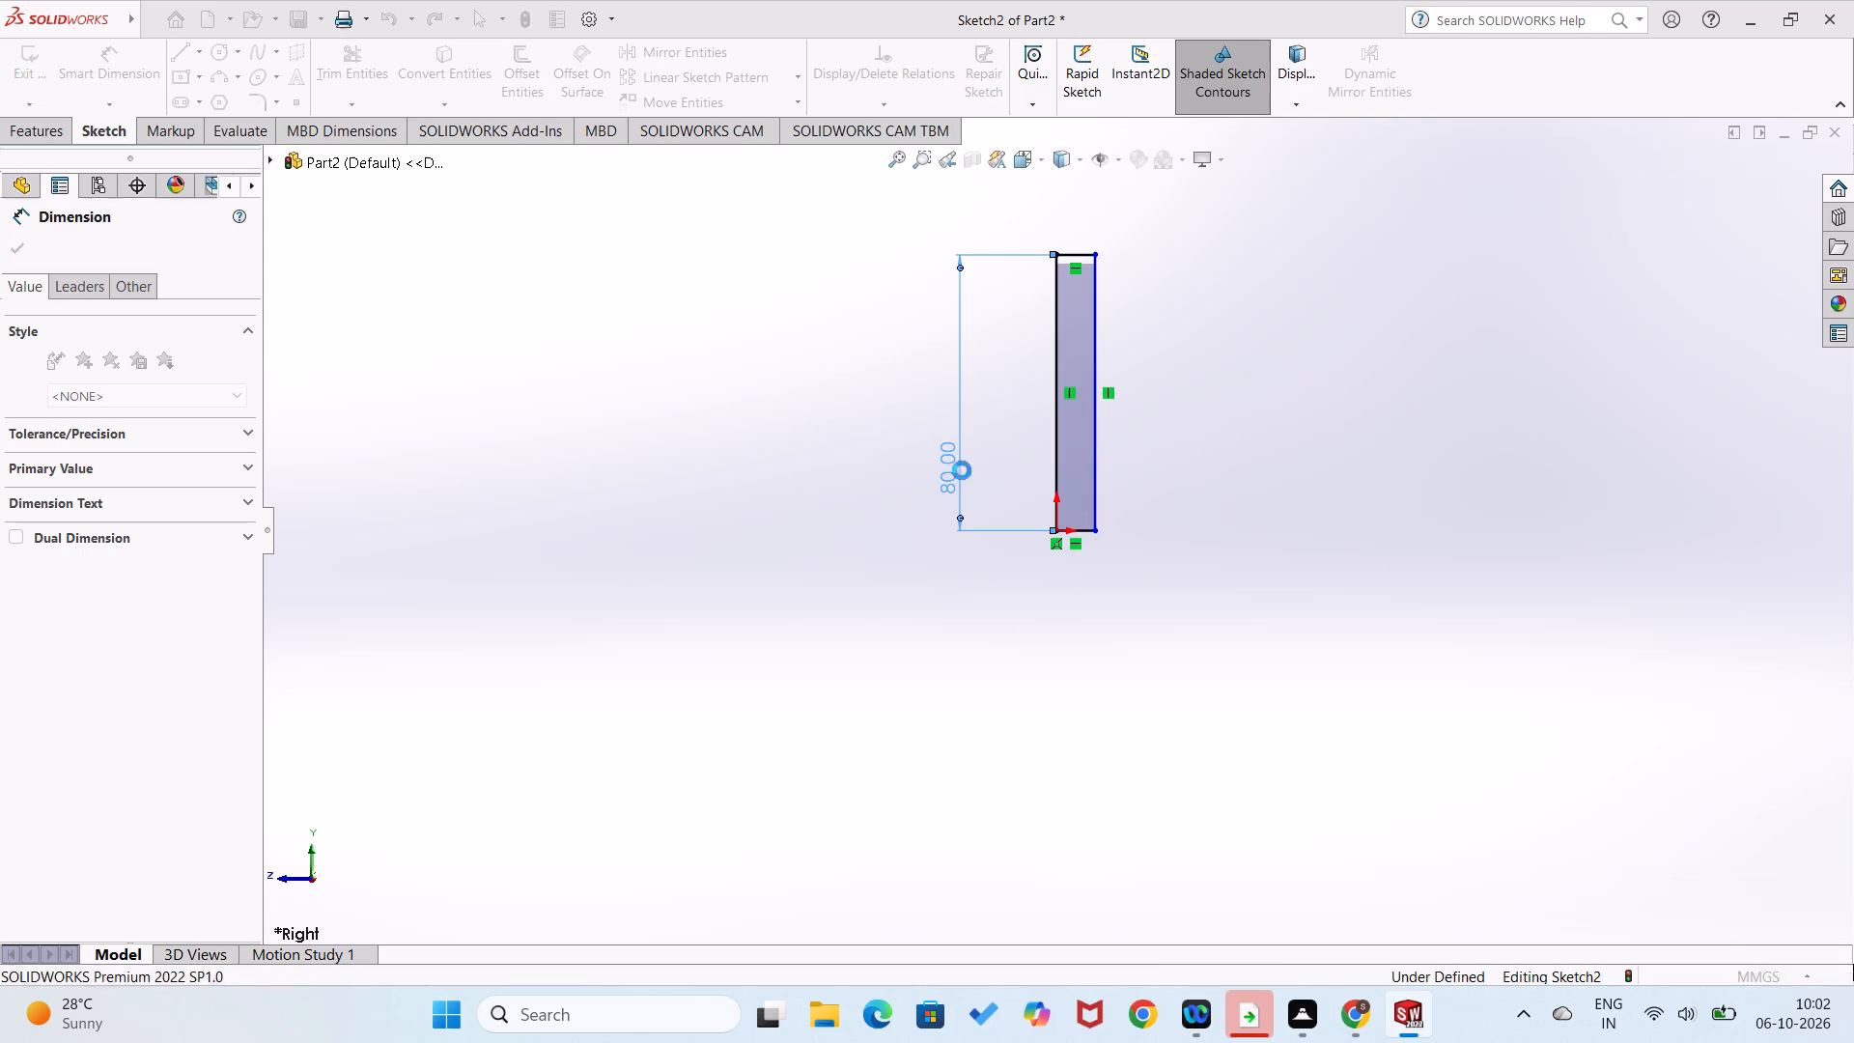
click(905, 487)
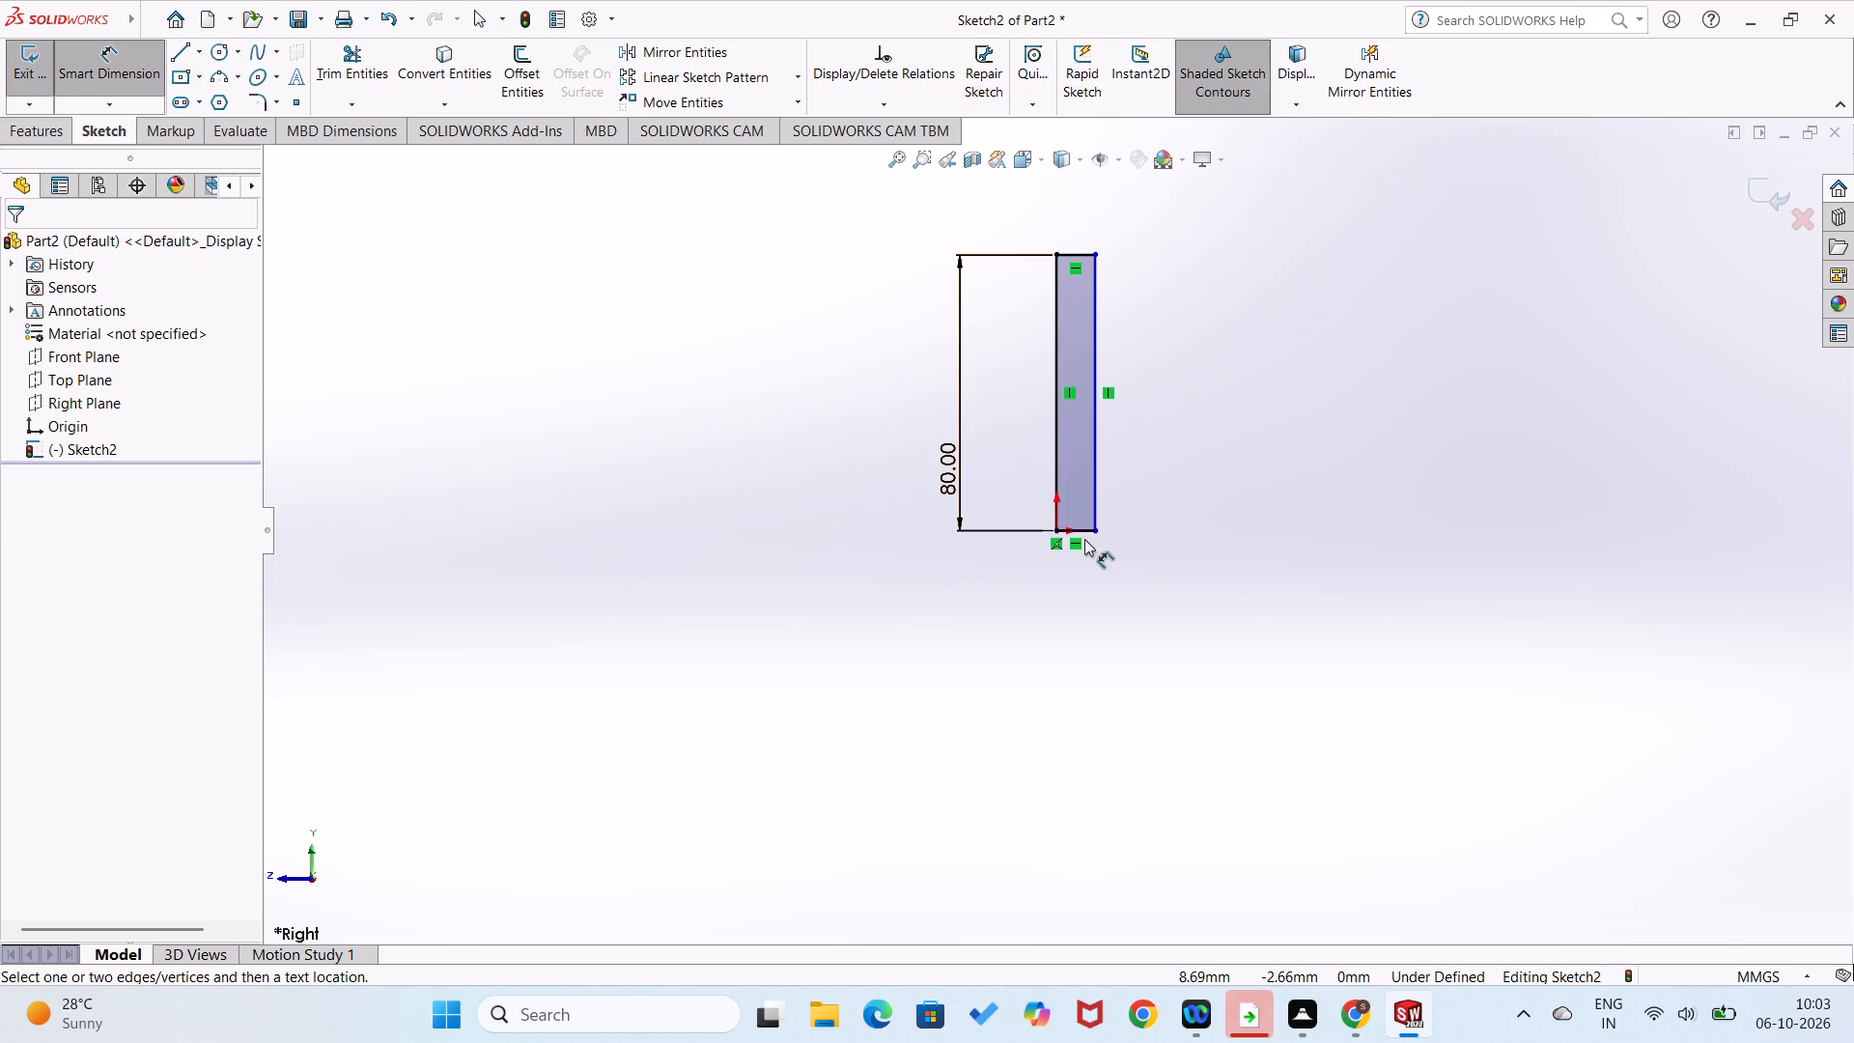
drag(1084, 531, 1085, 540)
click(1085, 583)
text(10)
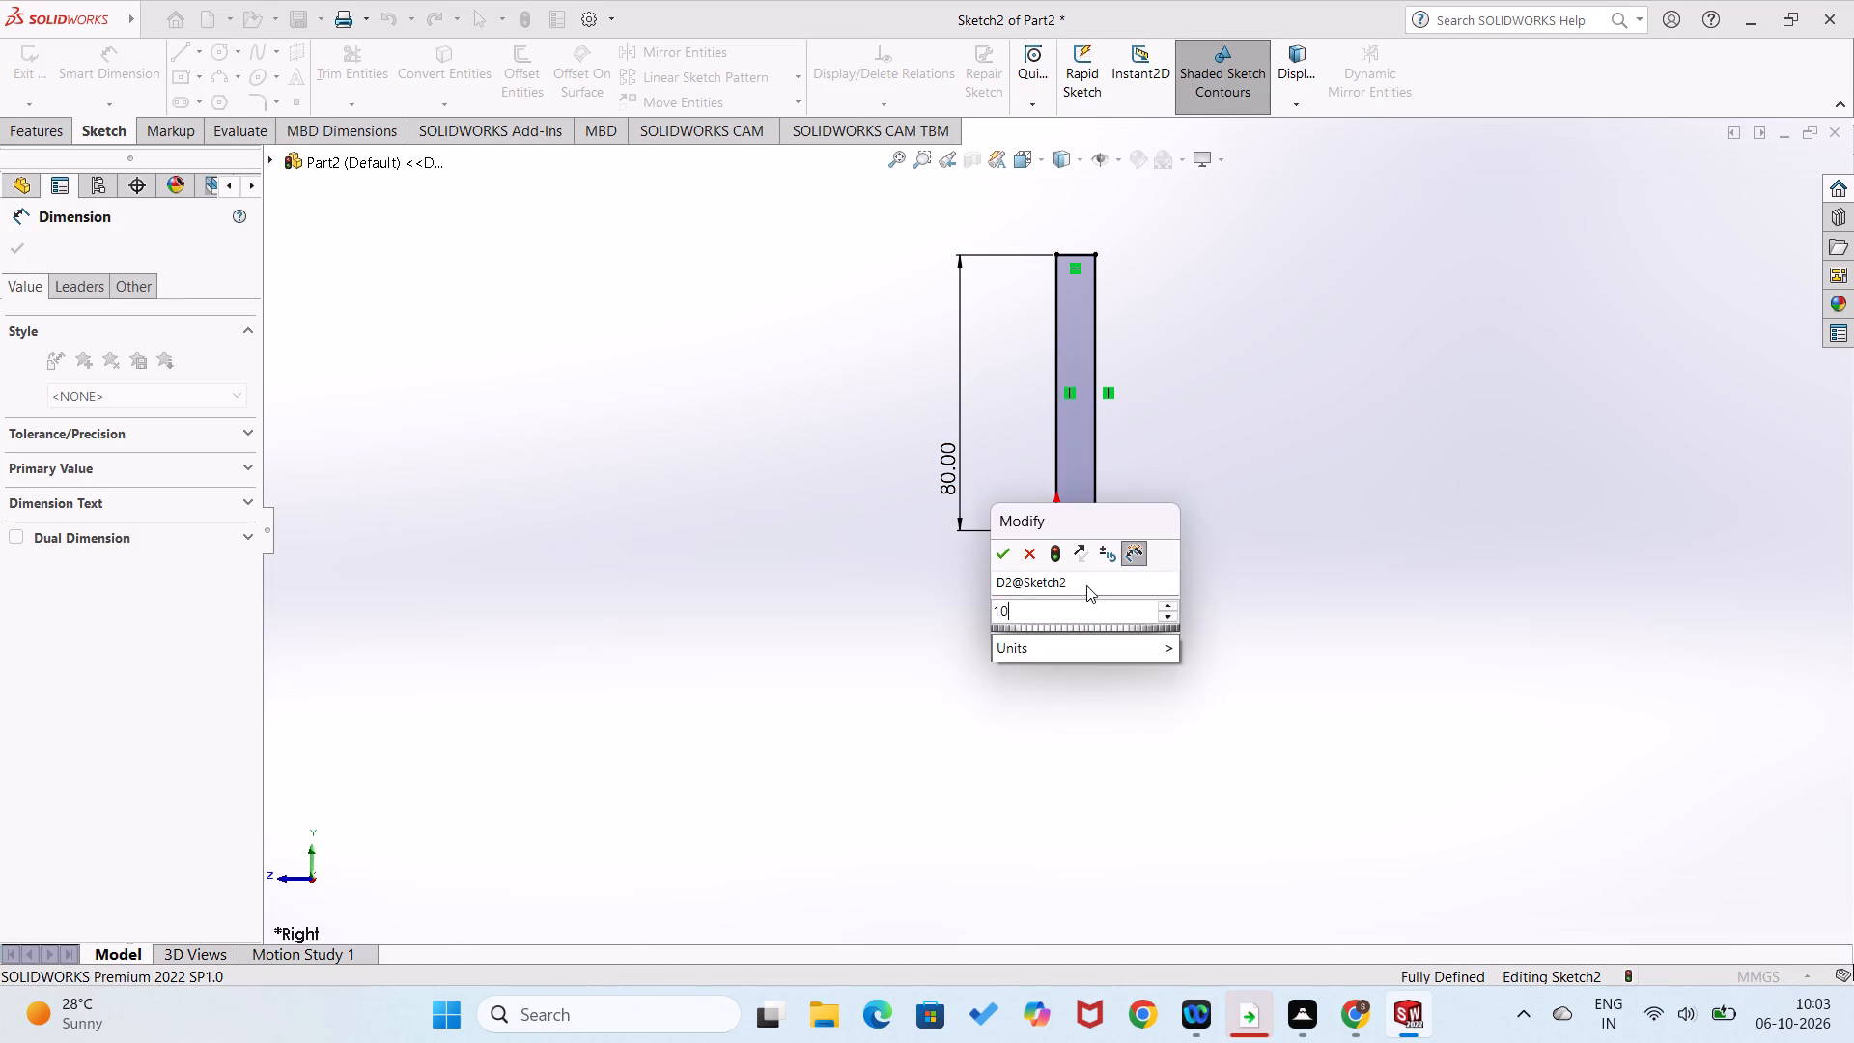
key(Return)
click(1092, 662)
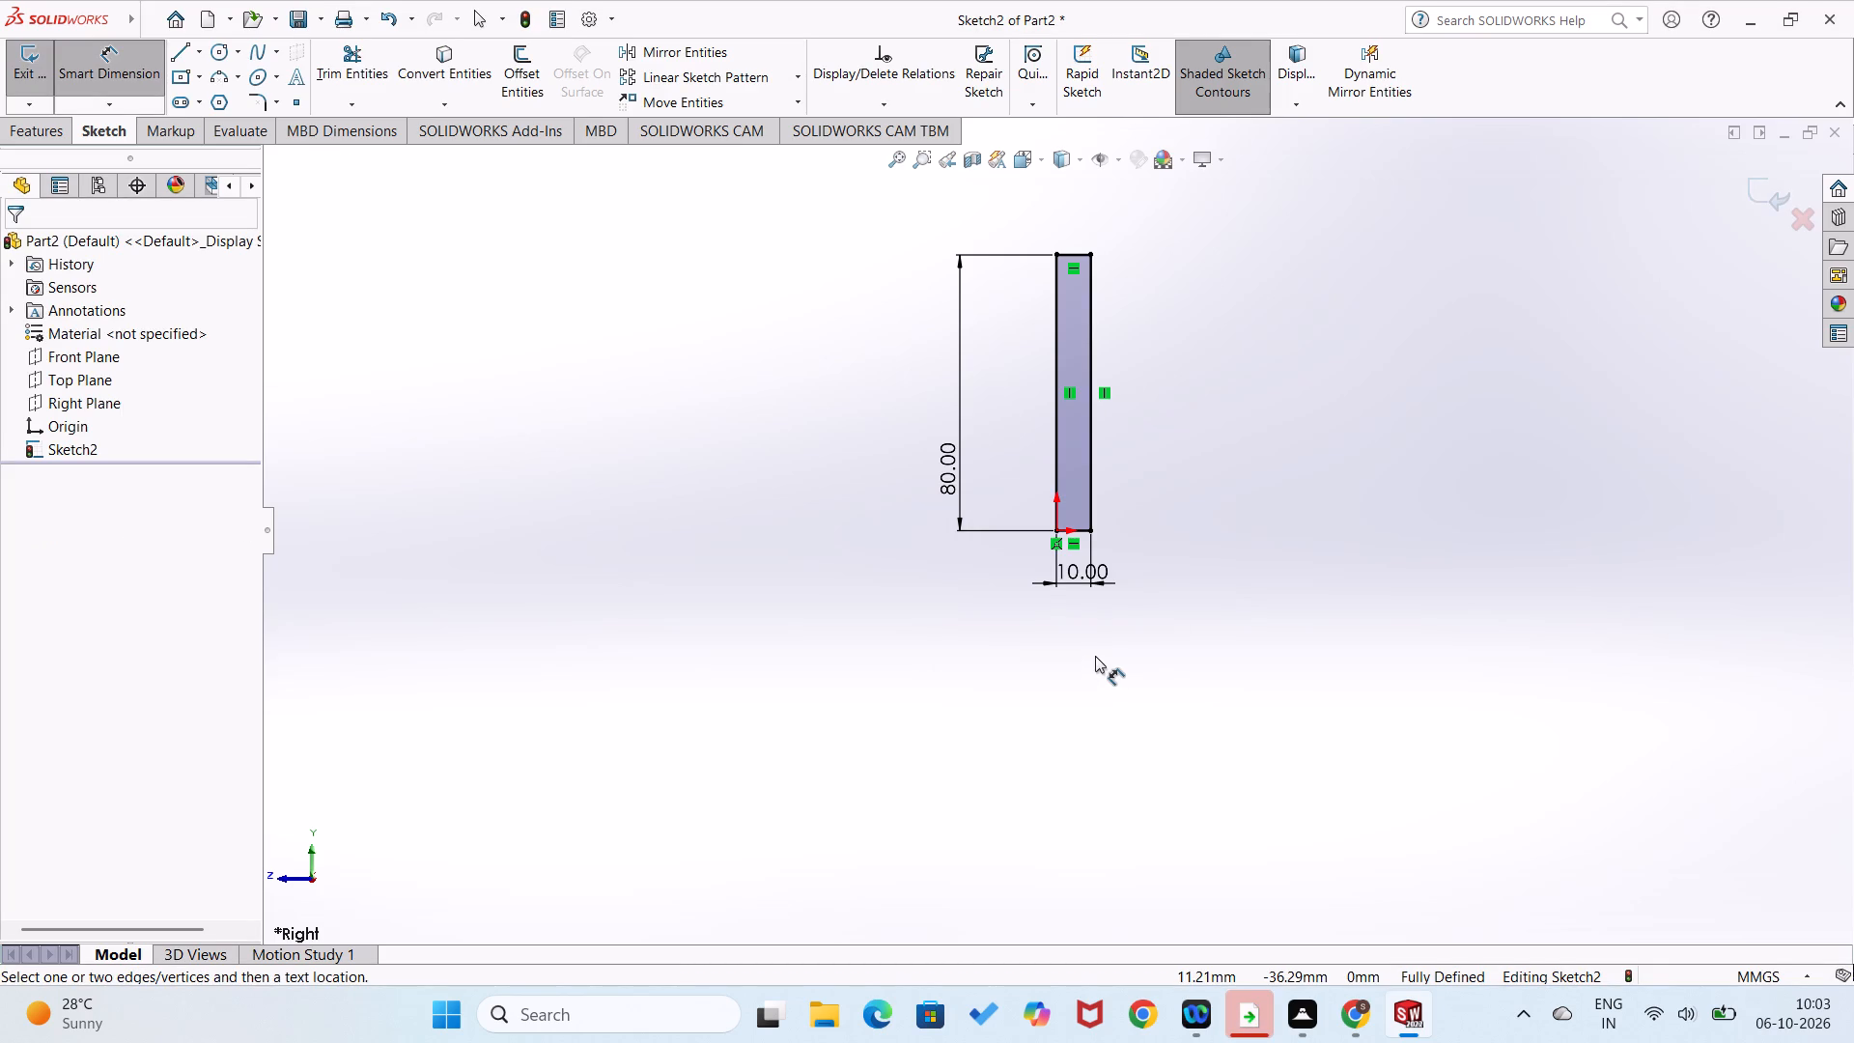
click(1029, 743)
Extrude the upright rectangle as a boss to a blind depth of 5 mm.
click(19, 130)
click(22, 77)
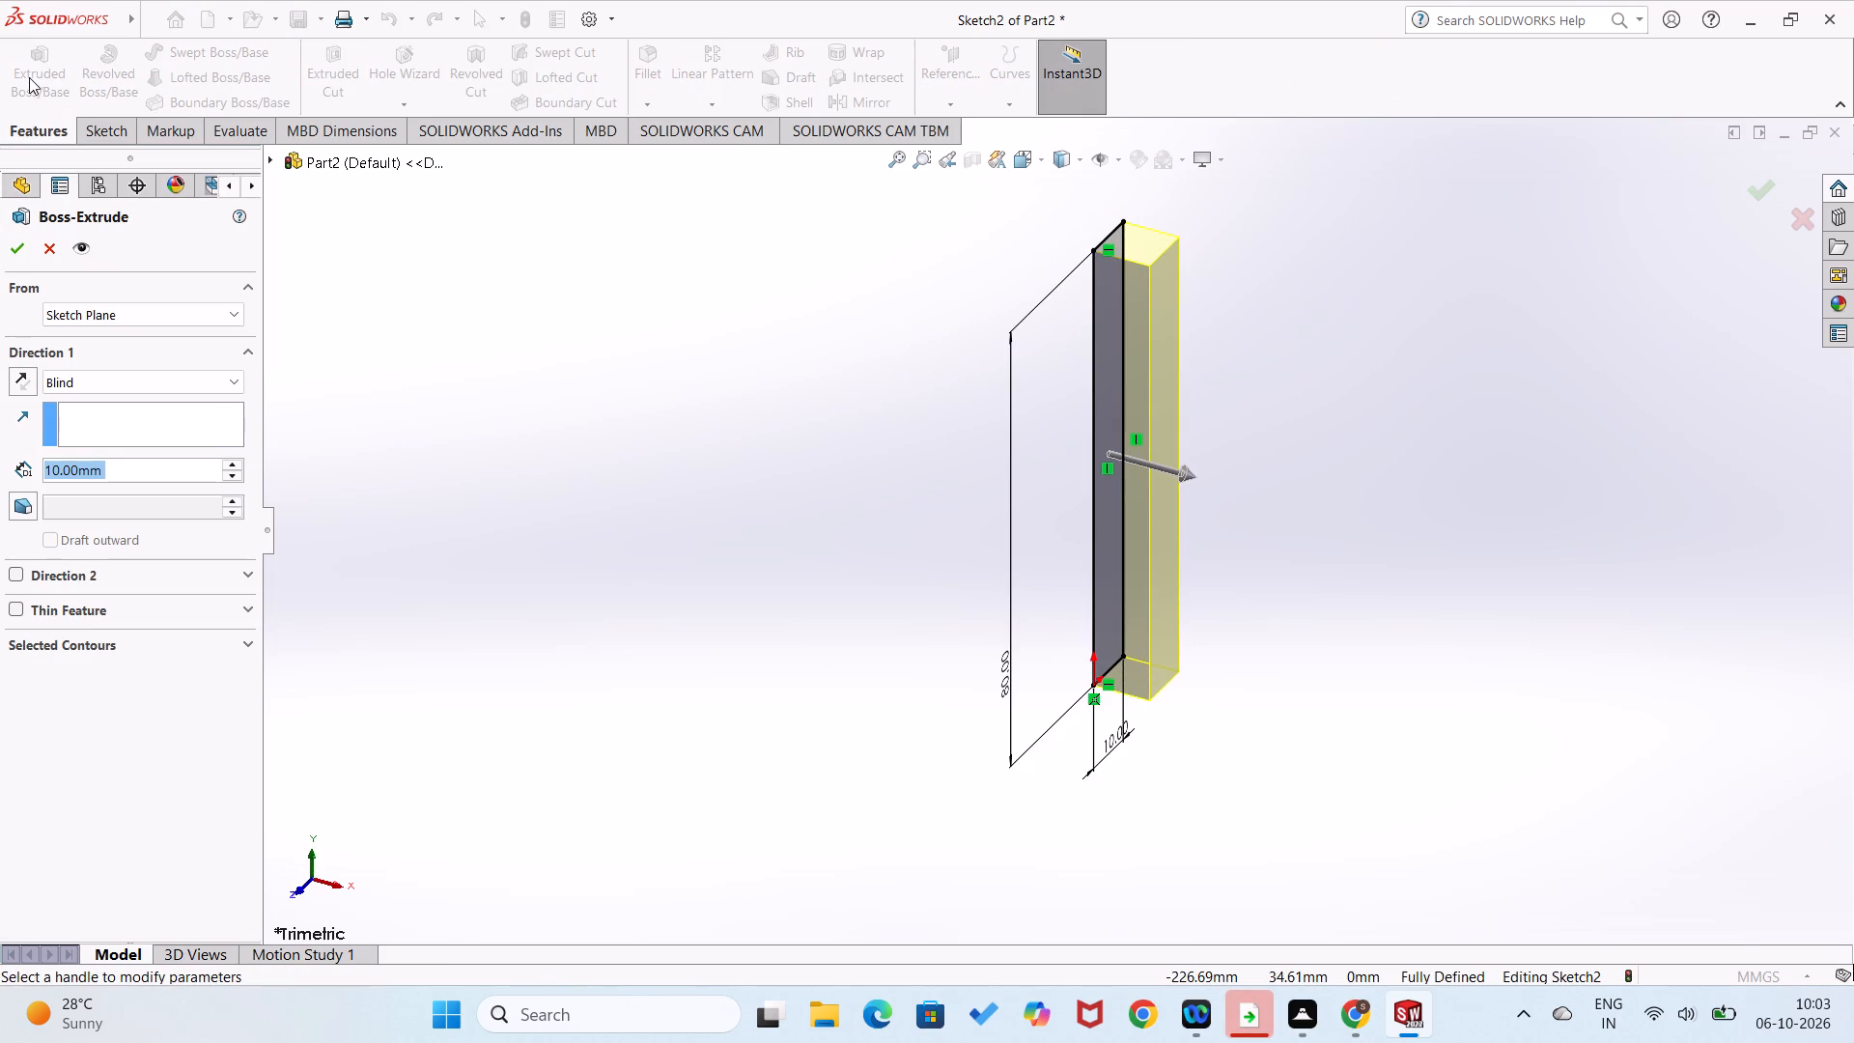
key(5)
key(Return)
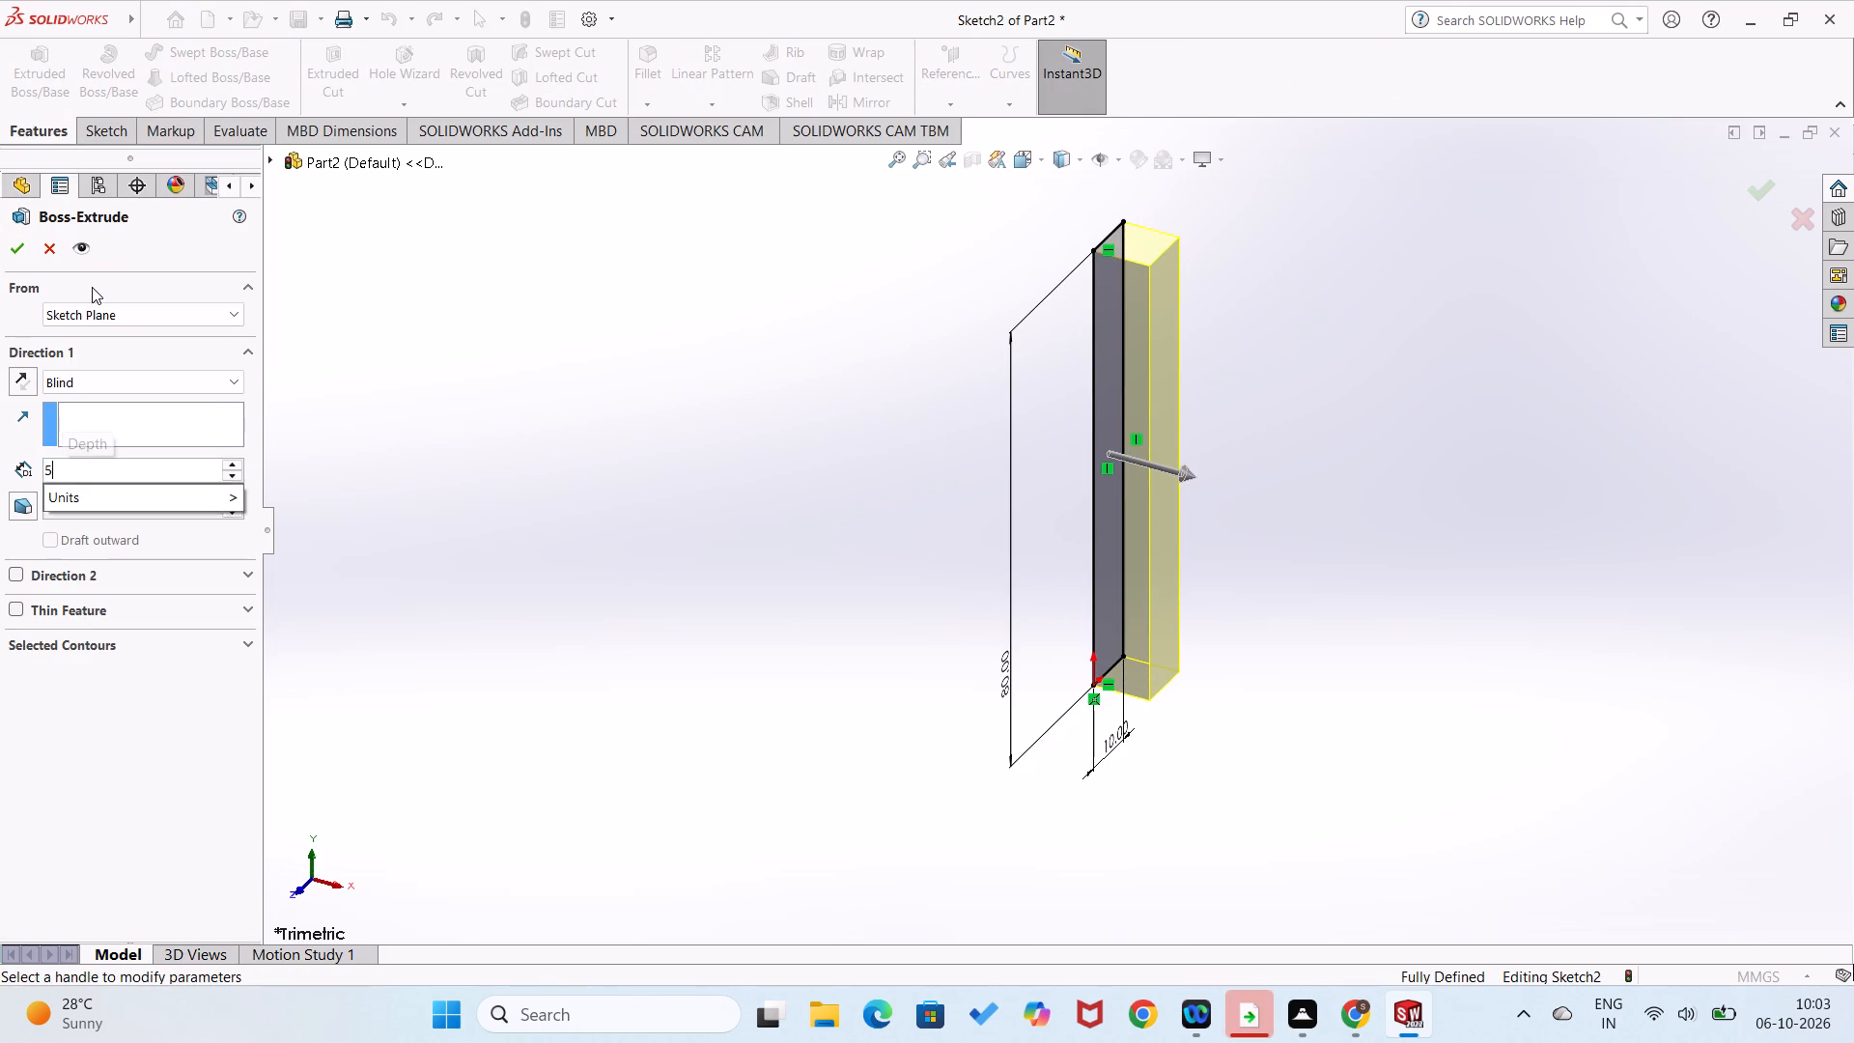
click(0, 240)
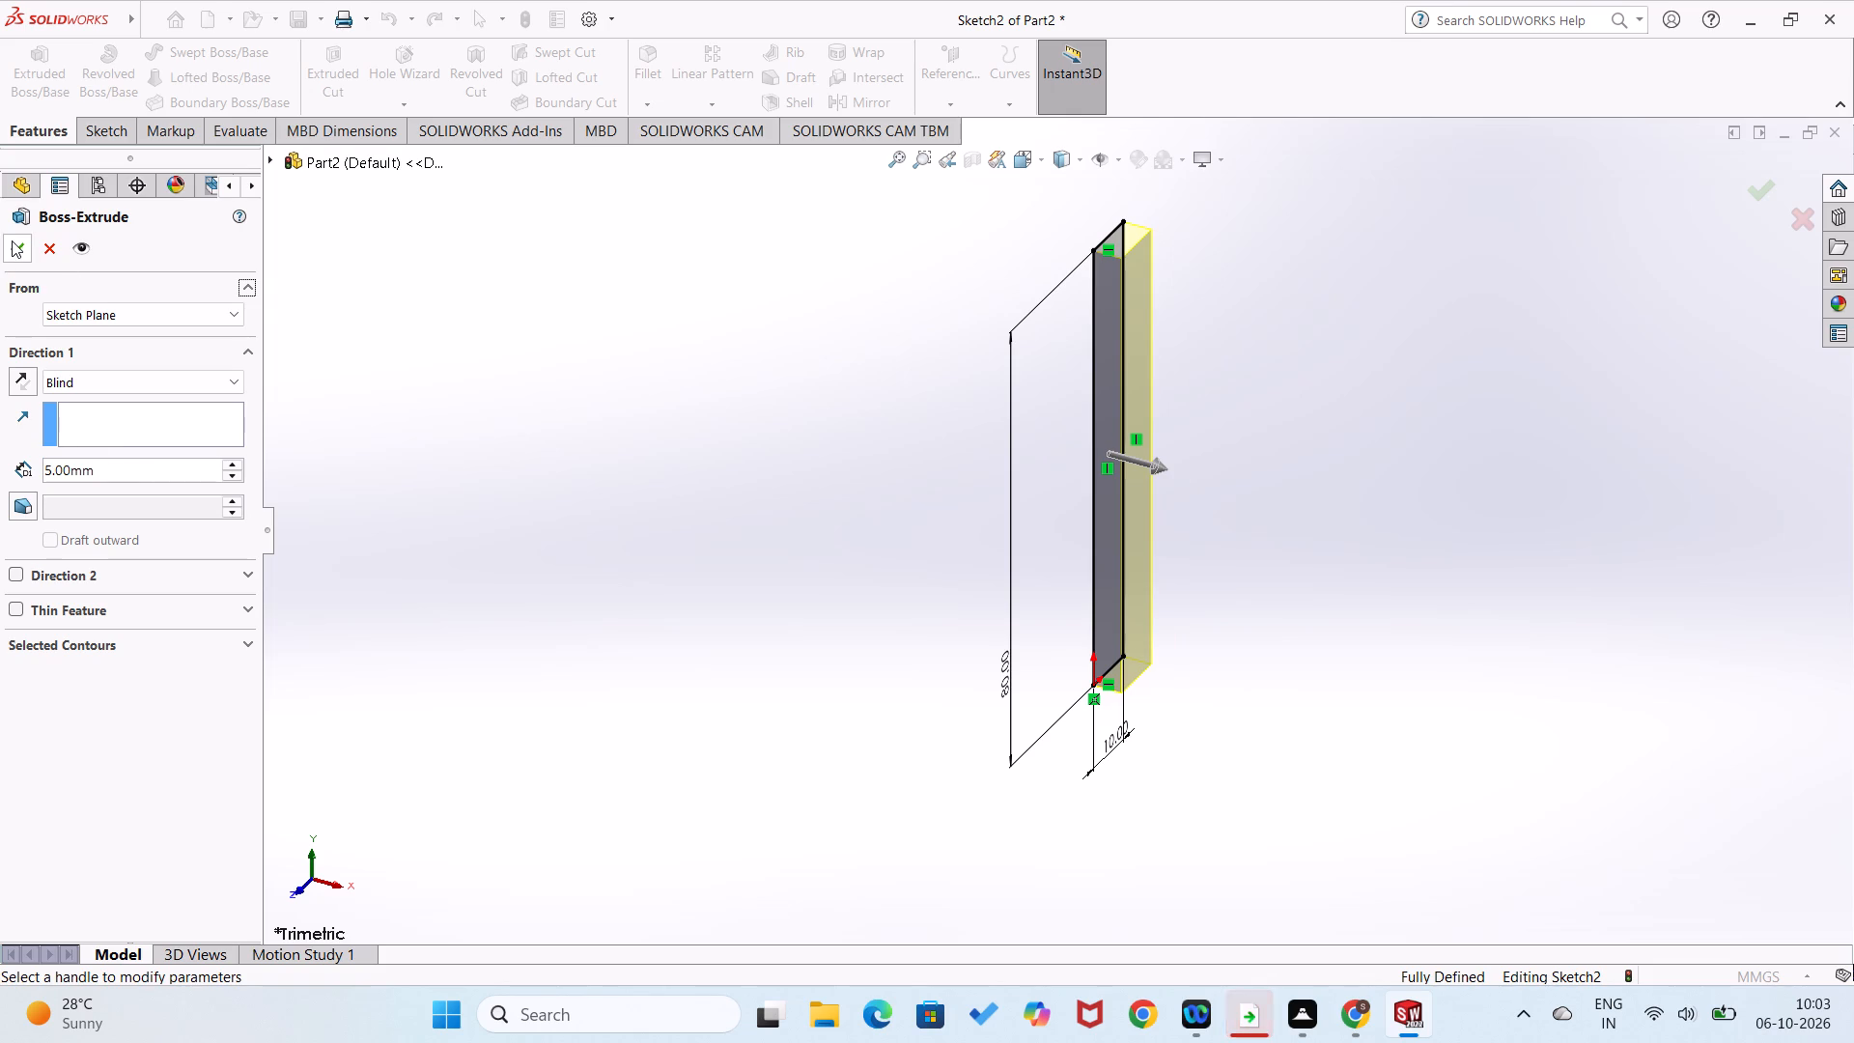
click(10, 241)
click(315, 450)
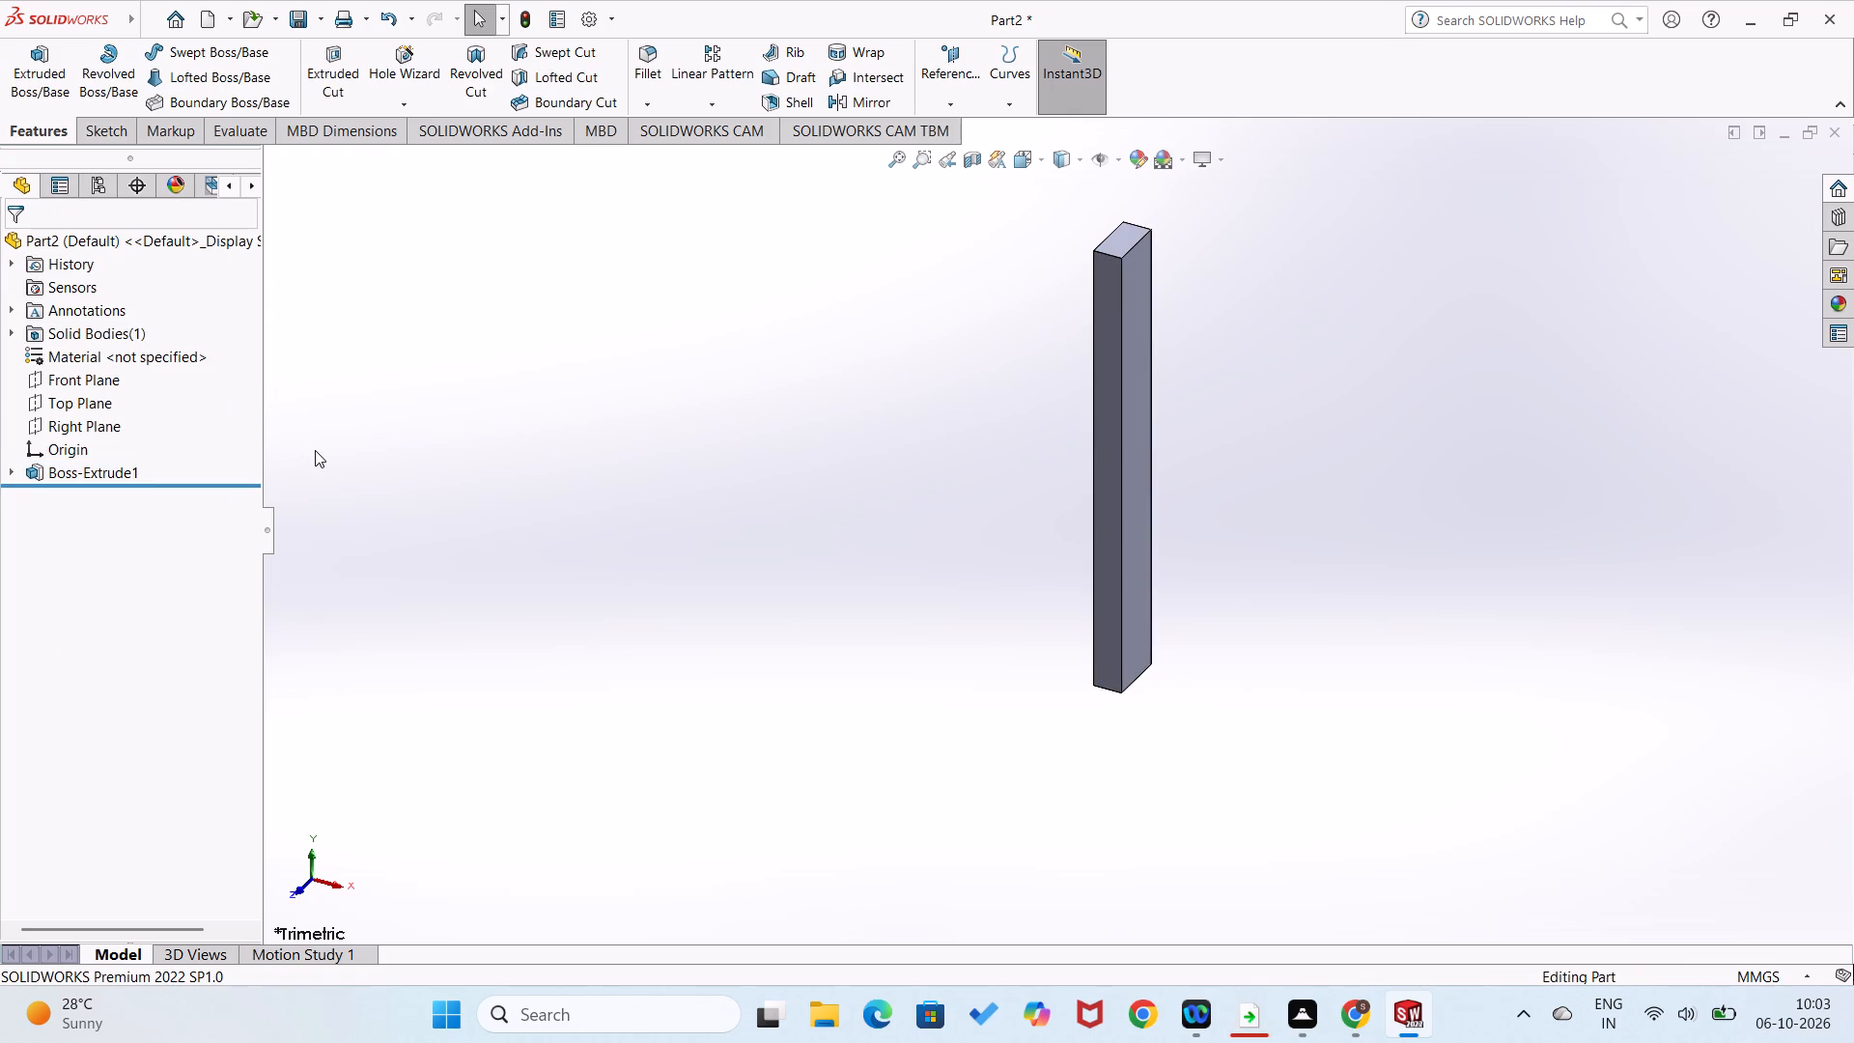
On the bar's 80 by 10 mm face, sketch a long horizontal rectangle about 9 mm high, extending outward from the long edge away from the origin.
right_click(1141, 580)
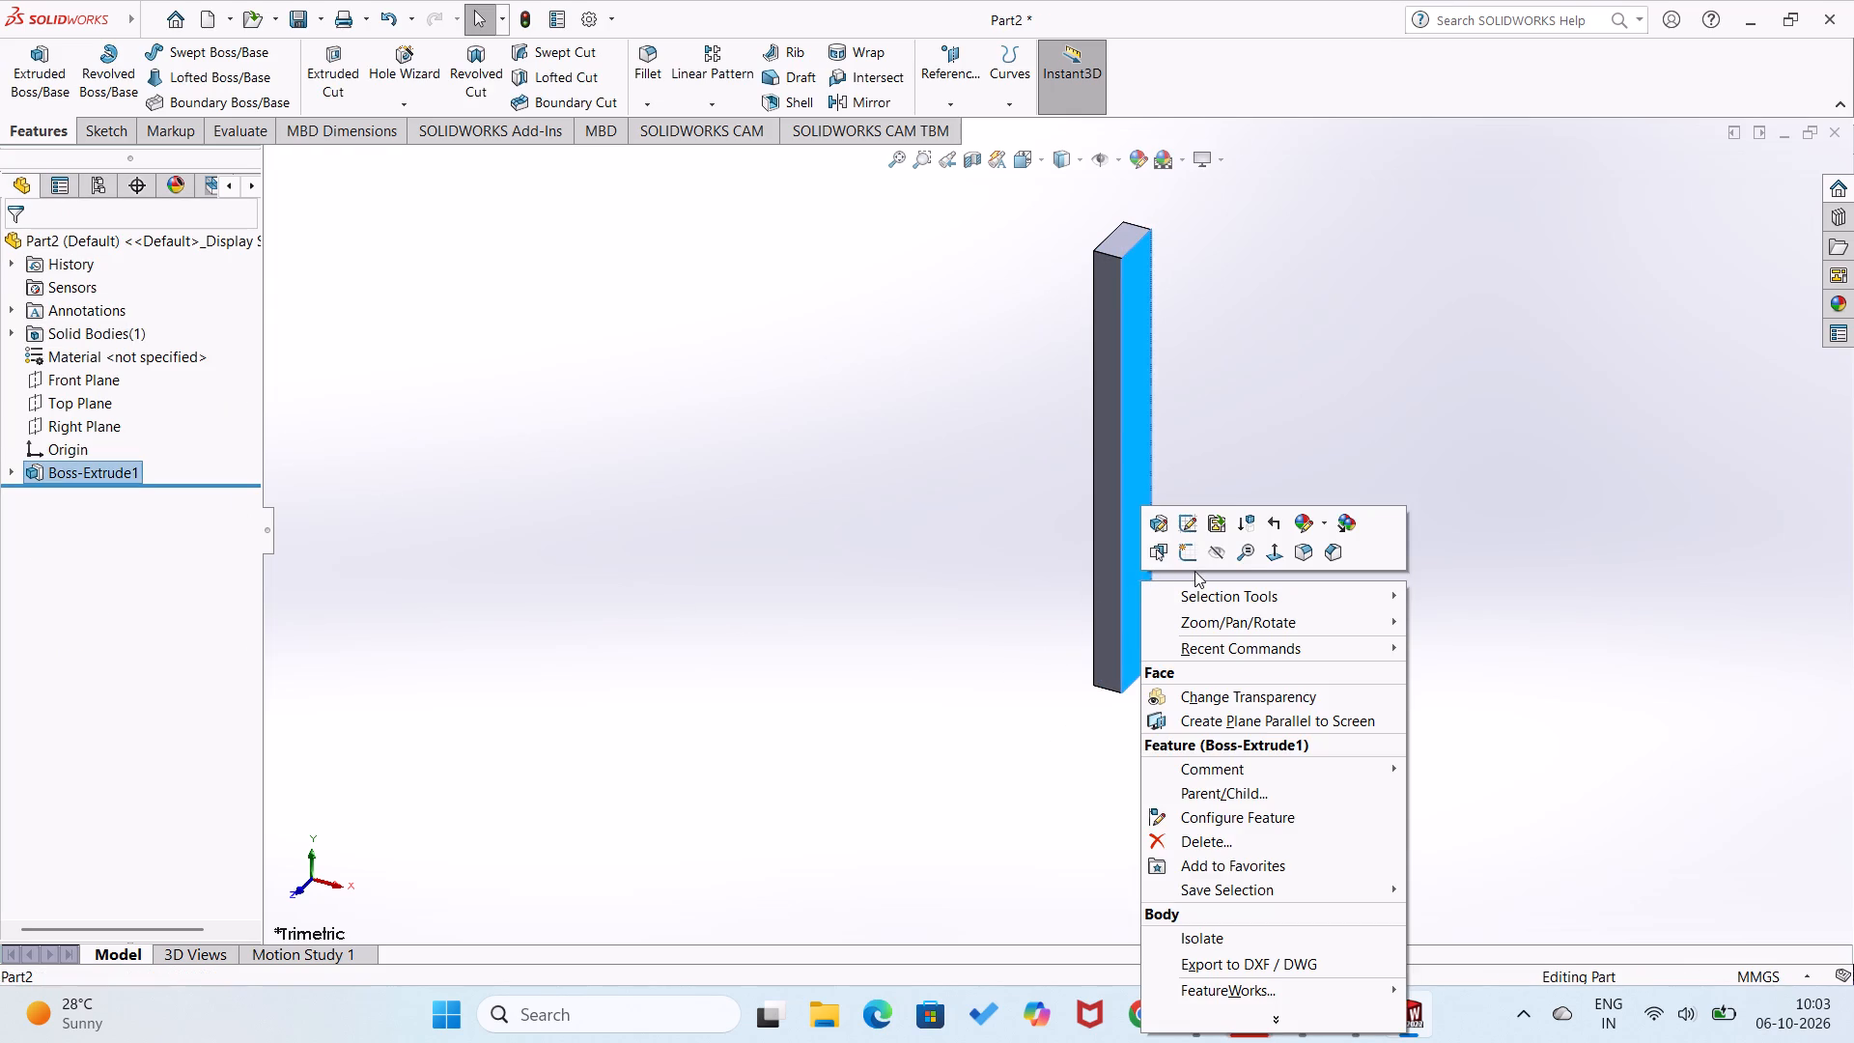
click(1191, 551)
click(874, 539)
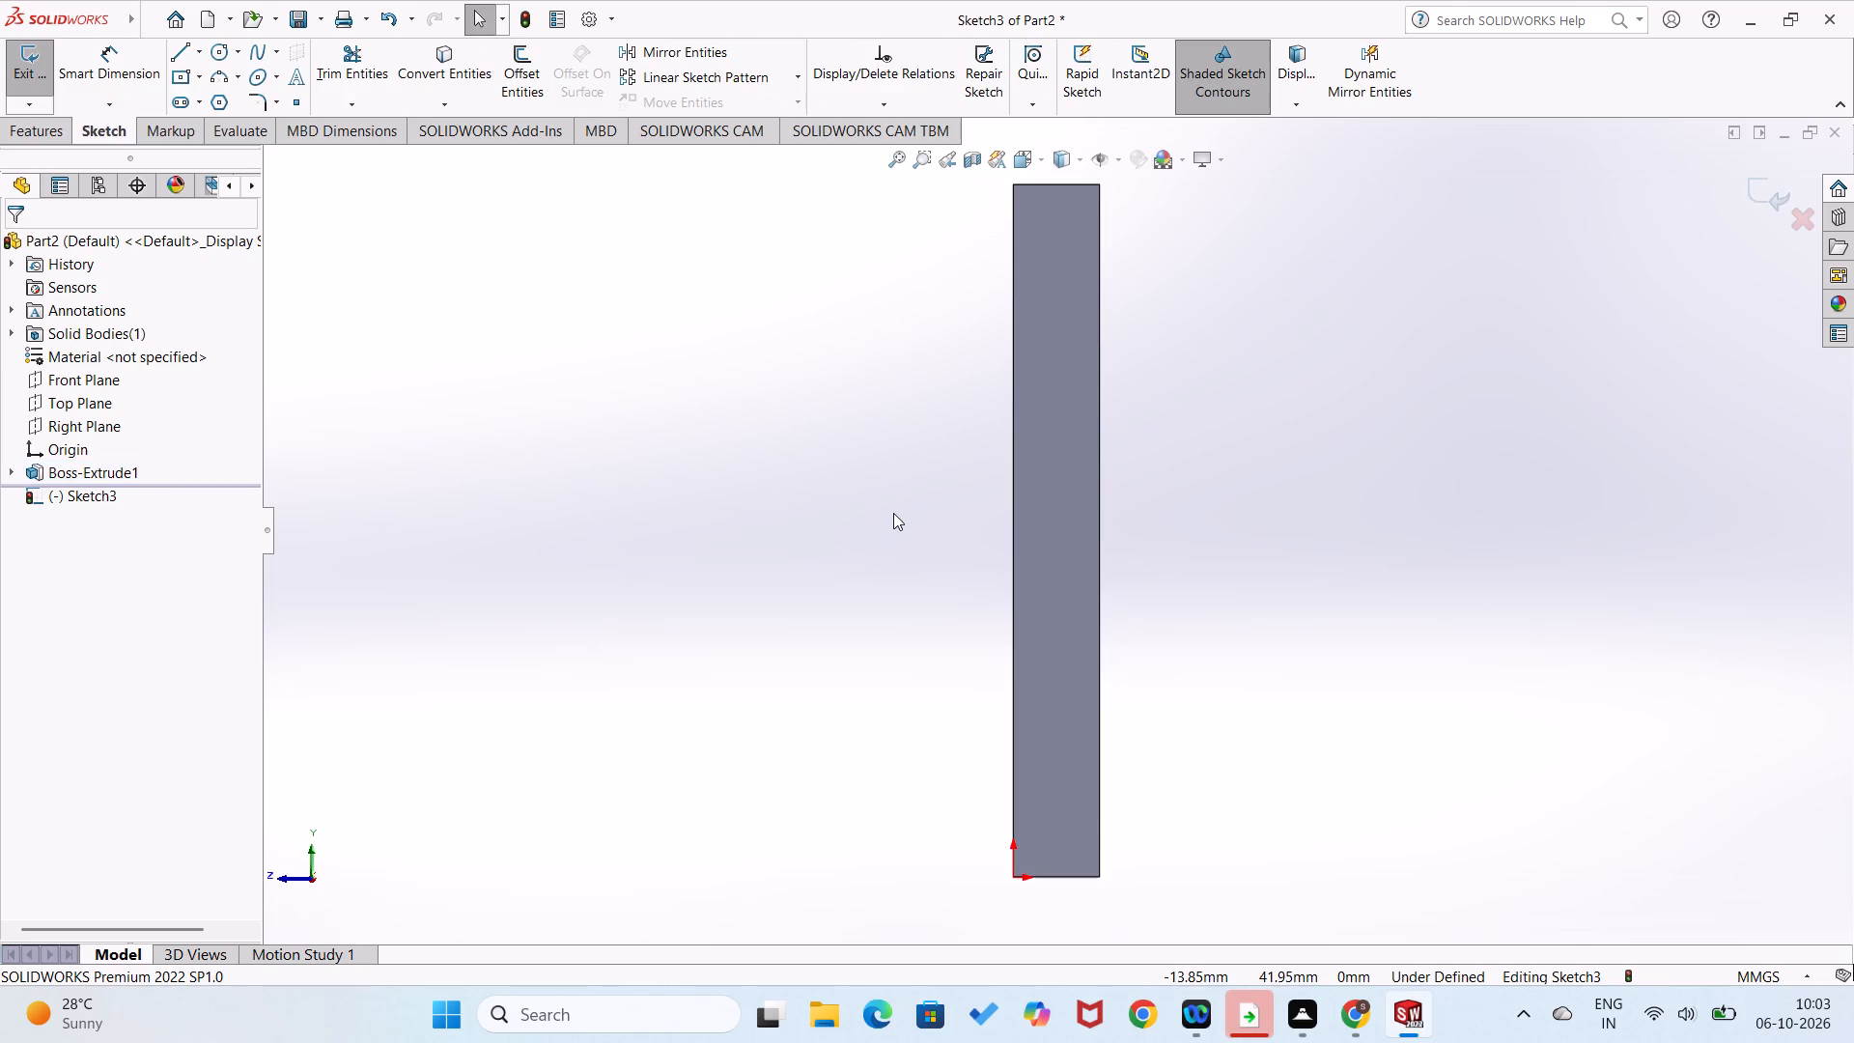
right_drag(893, 513, 744, 643)
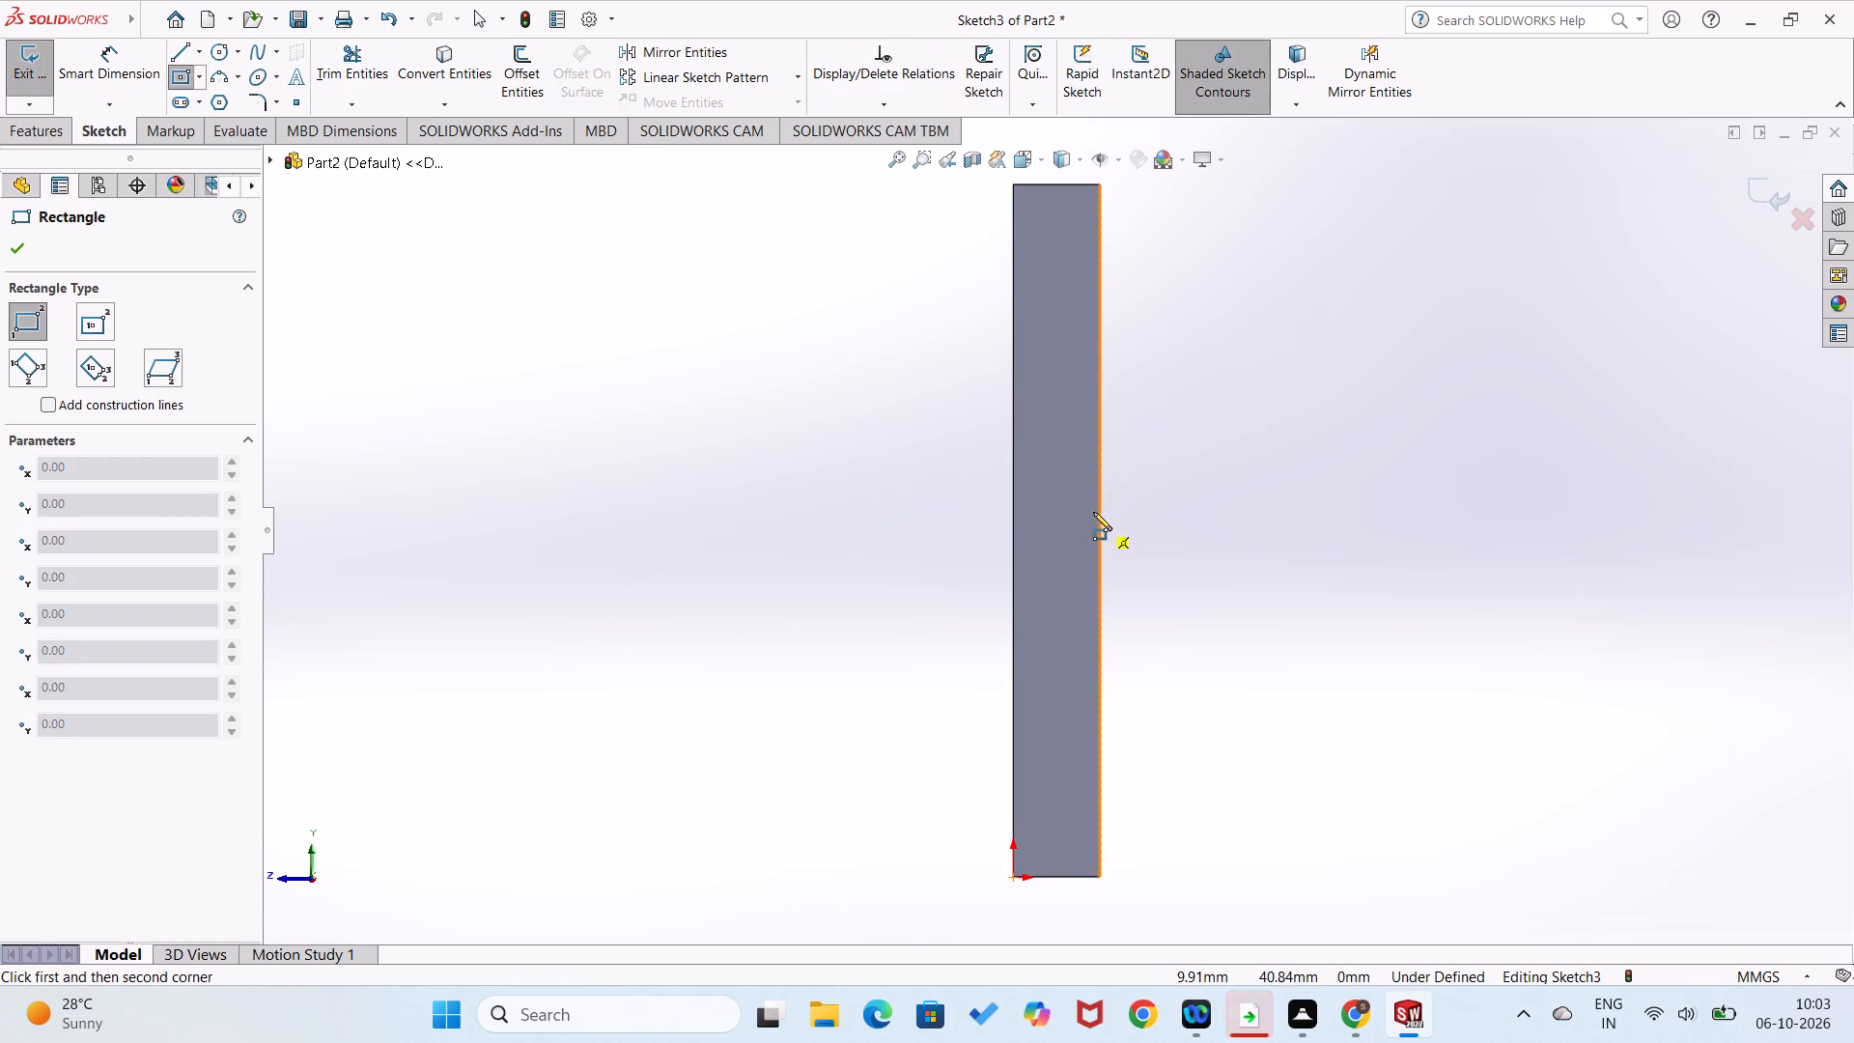
click(1098, 471)
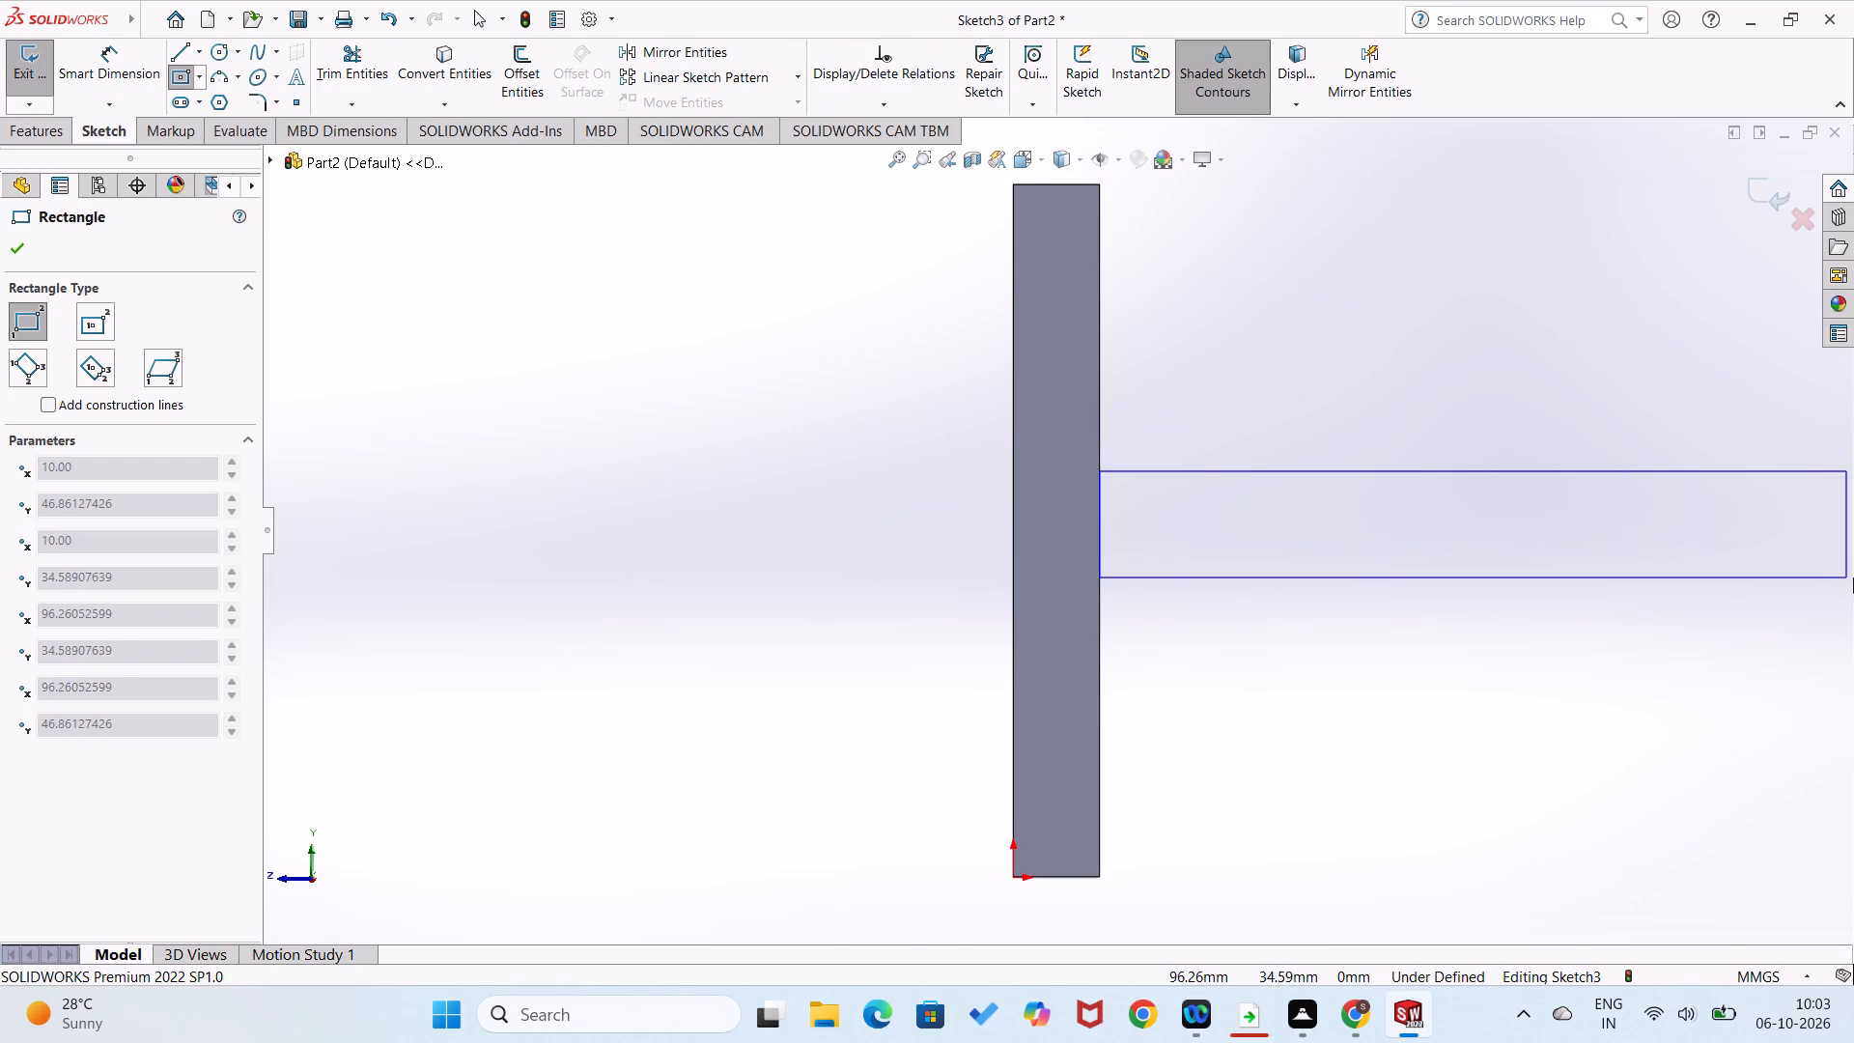
click(1769, 550)
Dimension the rectangle's lower corner at 35 mm above the bar's bottom corner.
right_drag(1623, 764, 1638, 589)
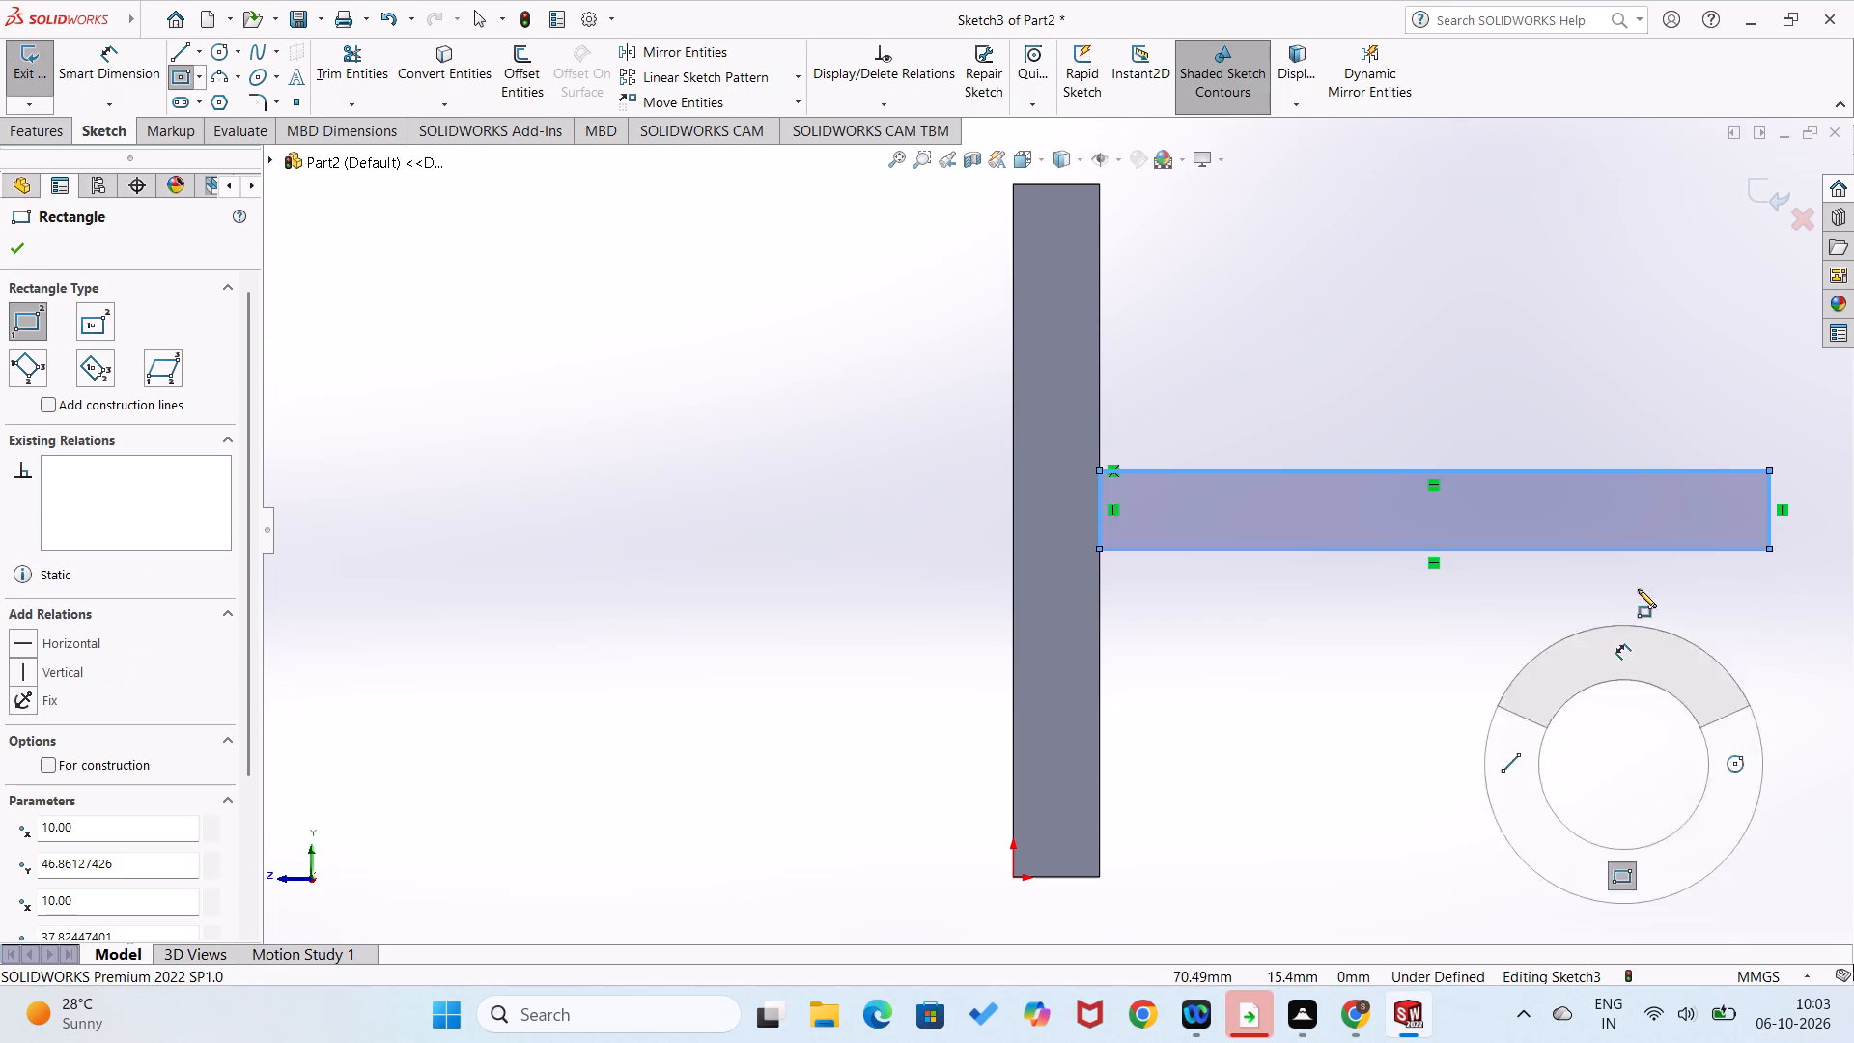
right_drag(1638, 589, 1640, 585)
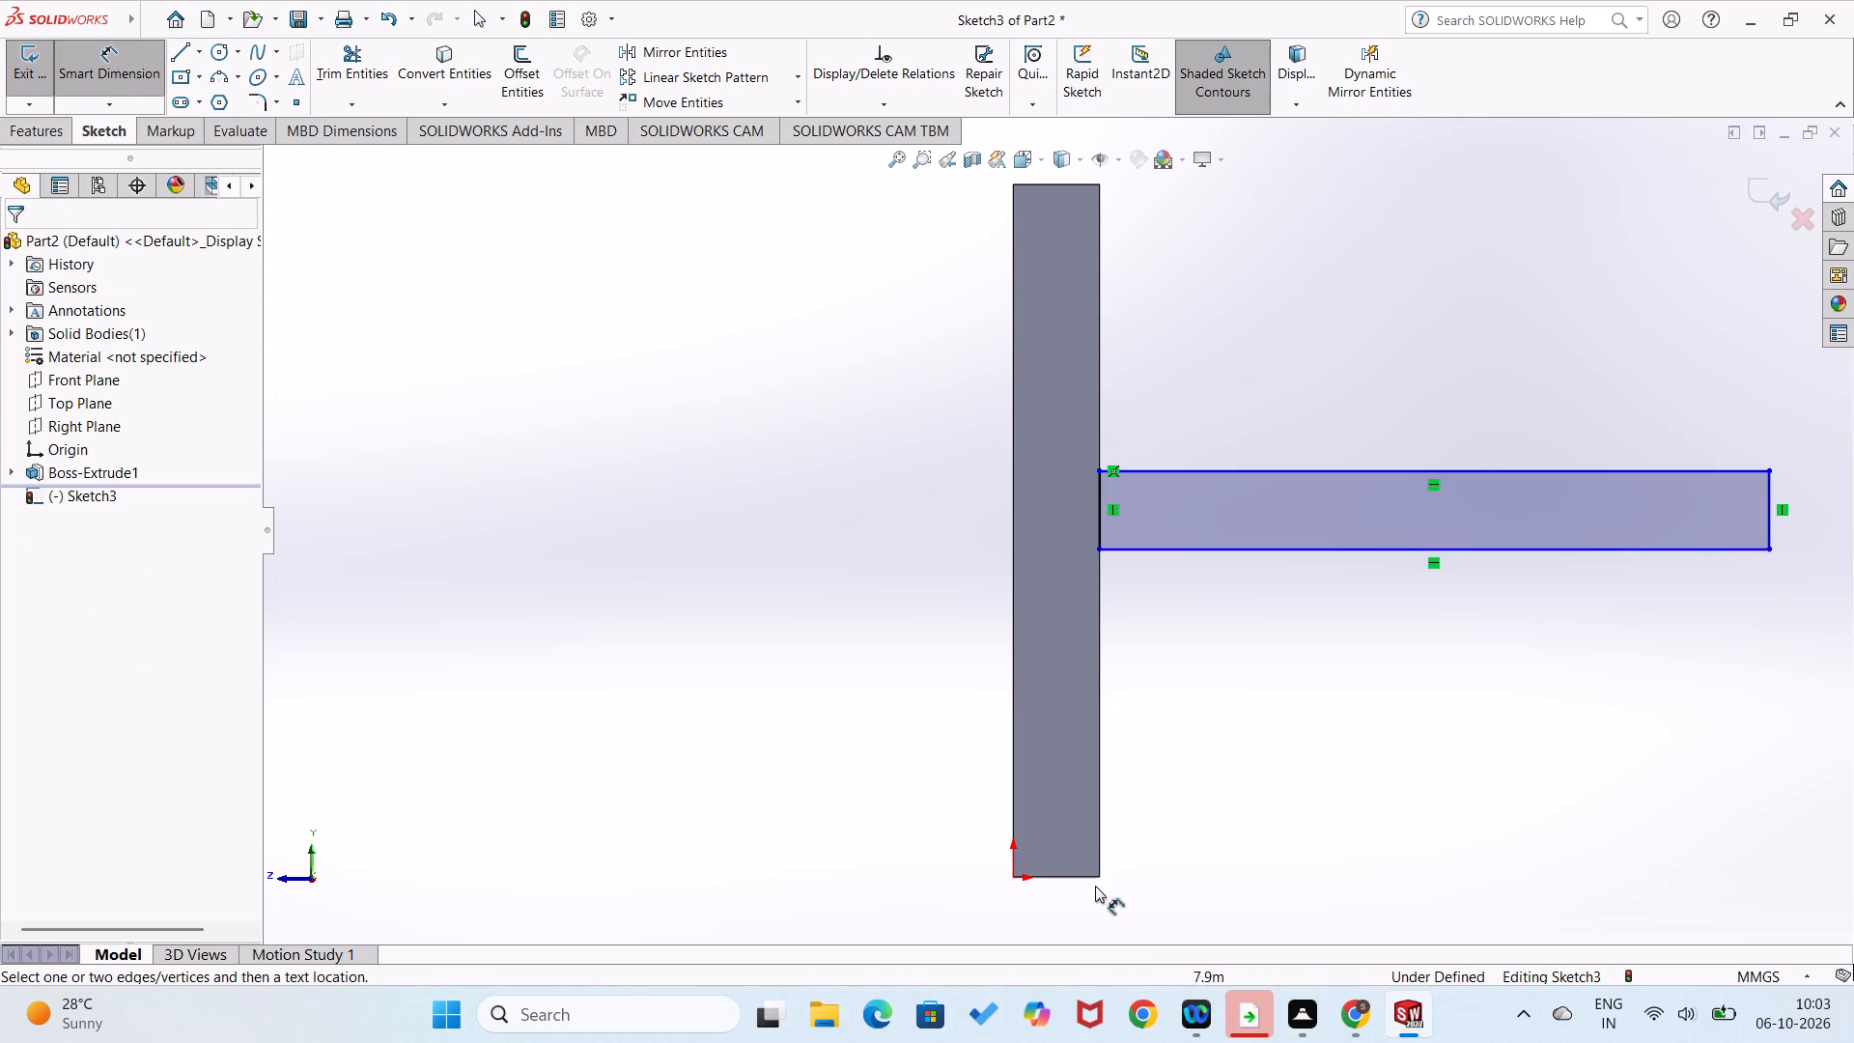
click(1101, 873)
right_drag(1146, 875, 1196, 666)
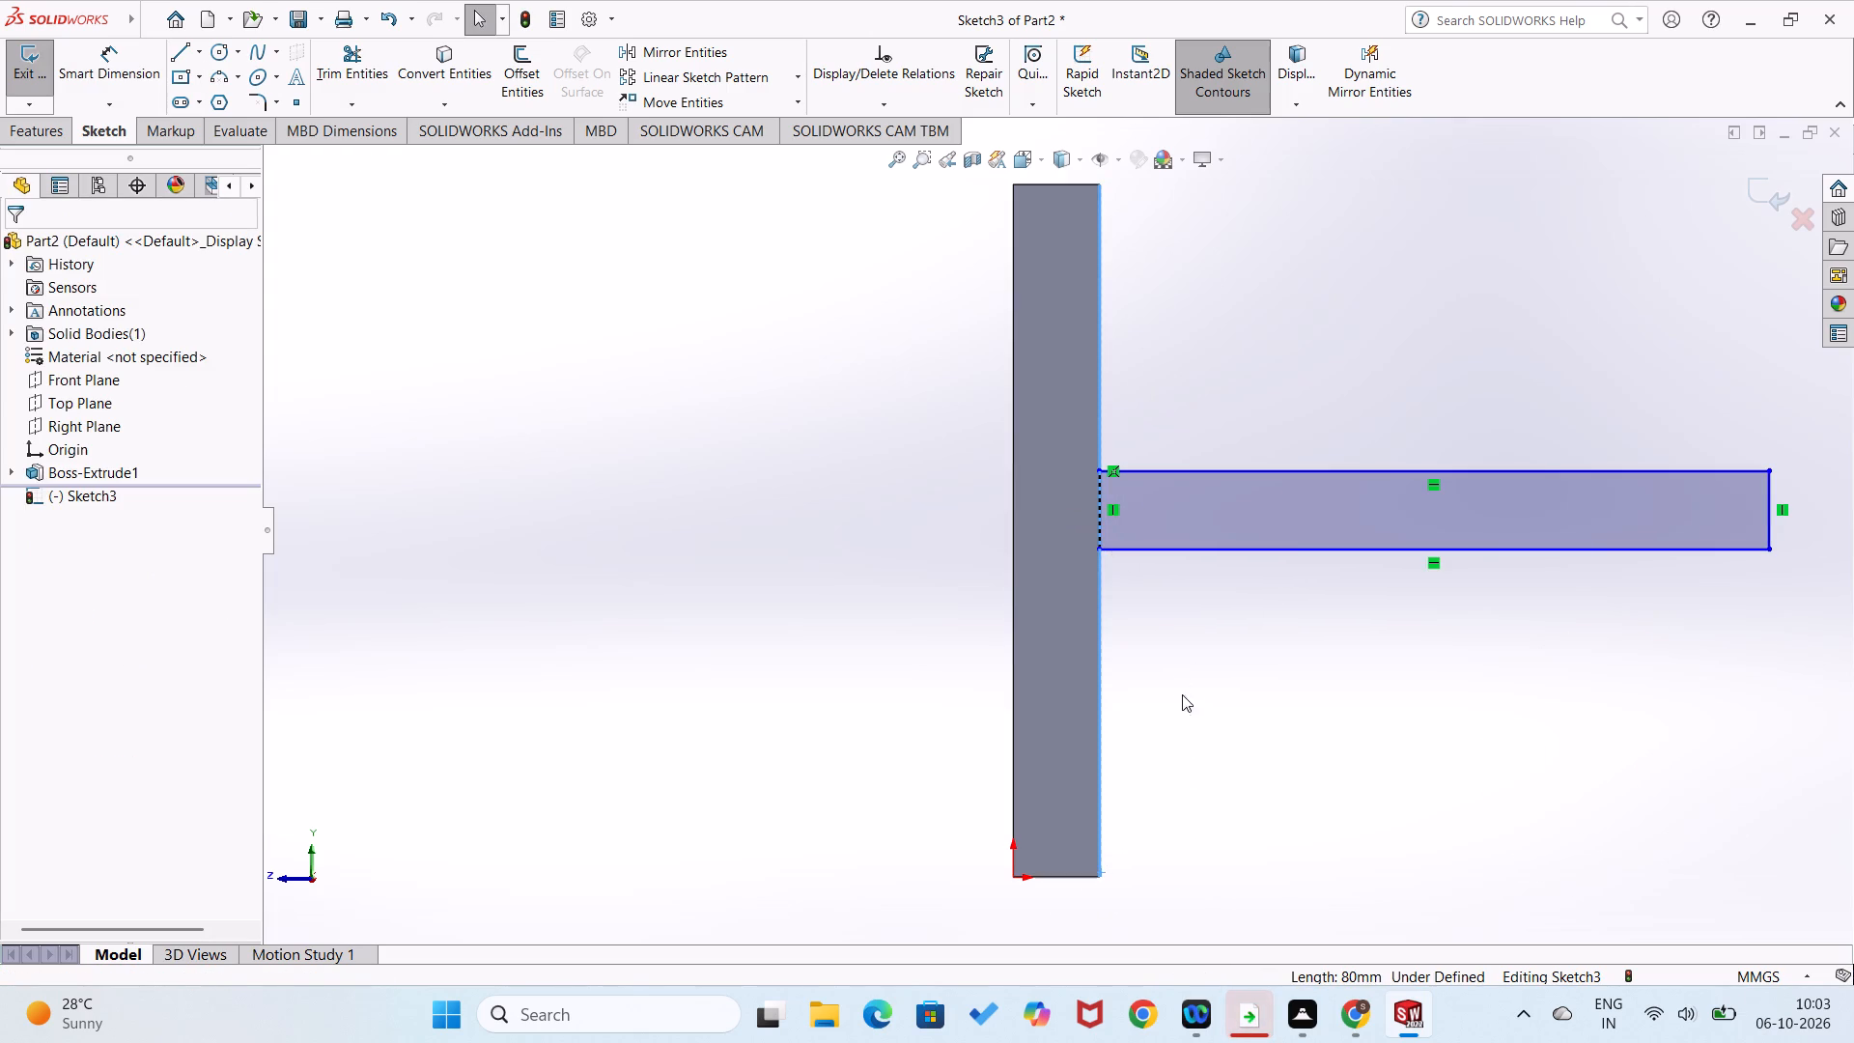
right_drag(1184, 701, 1208, 571)
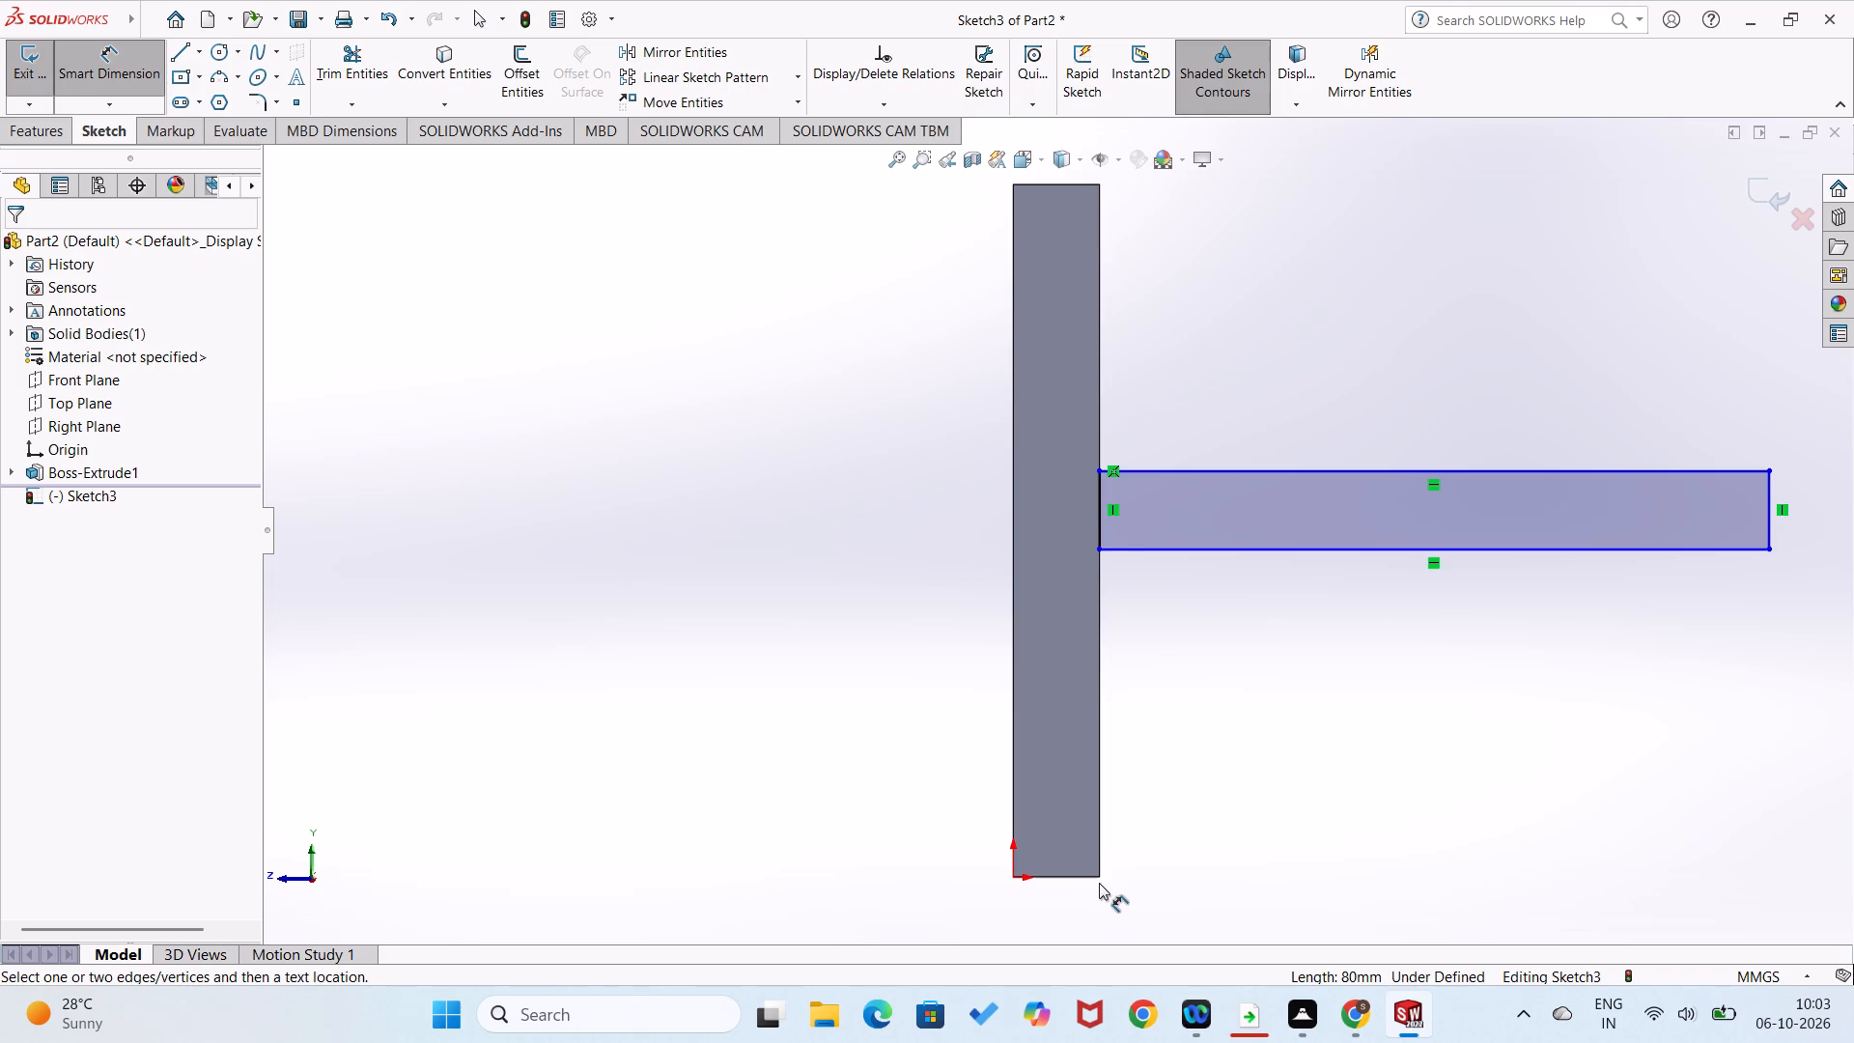
click(1101, 877)
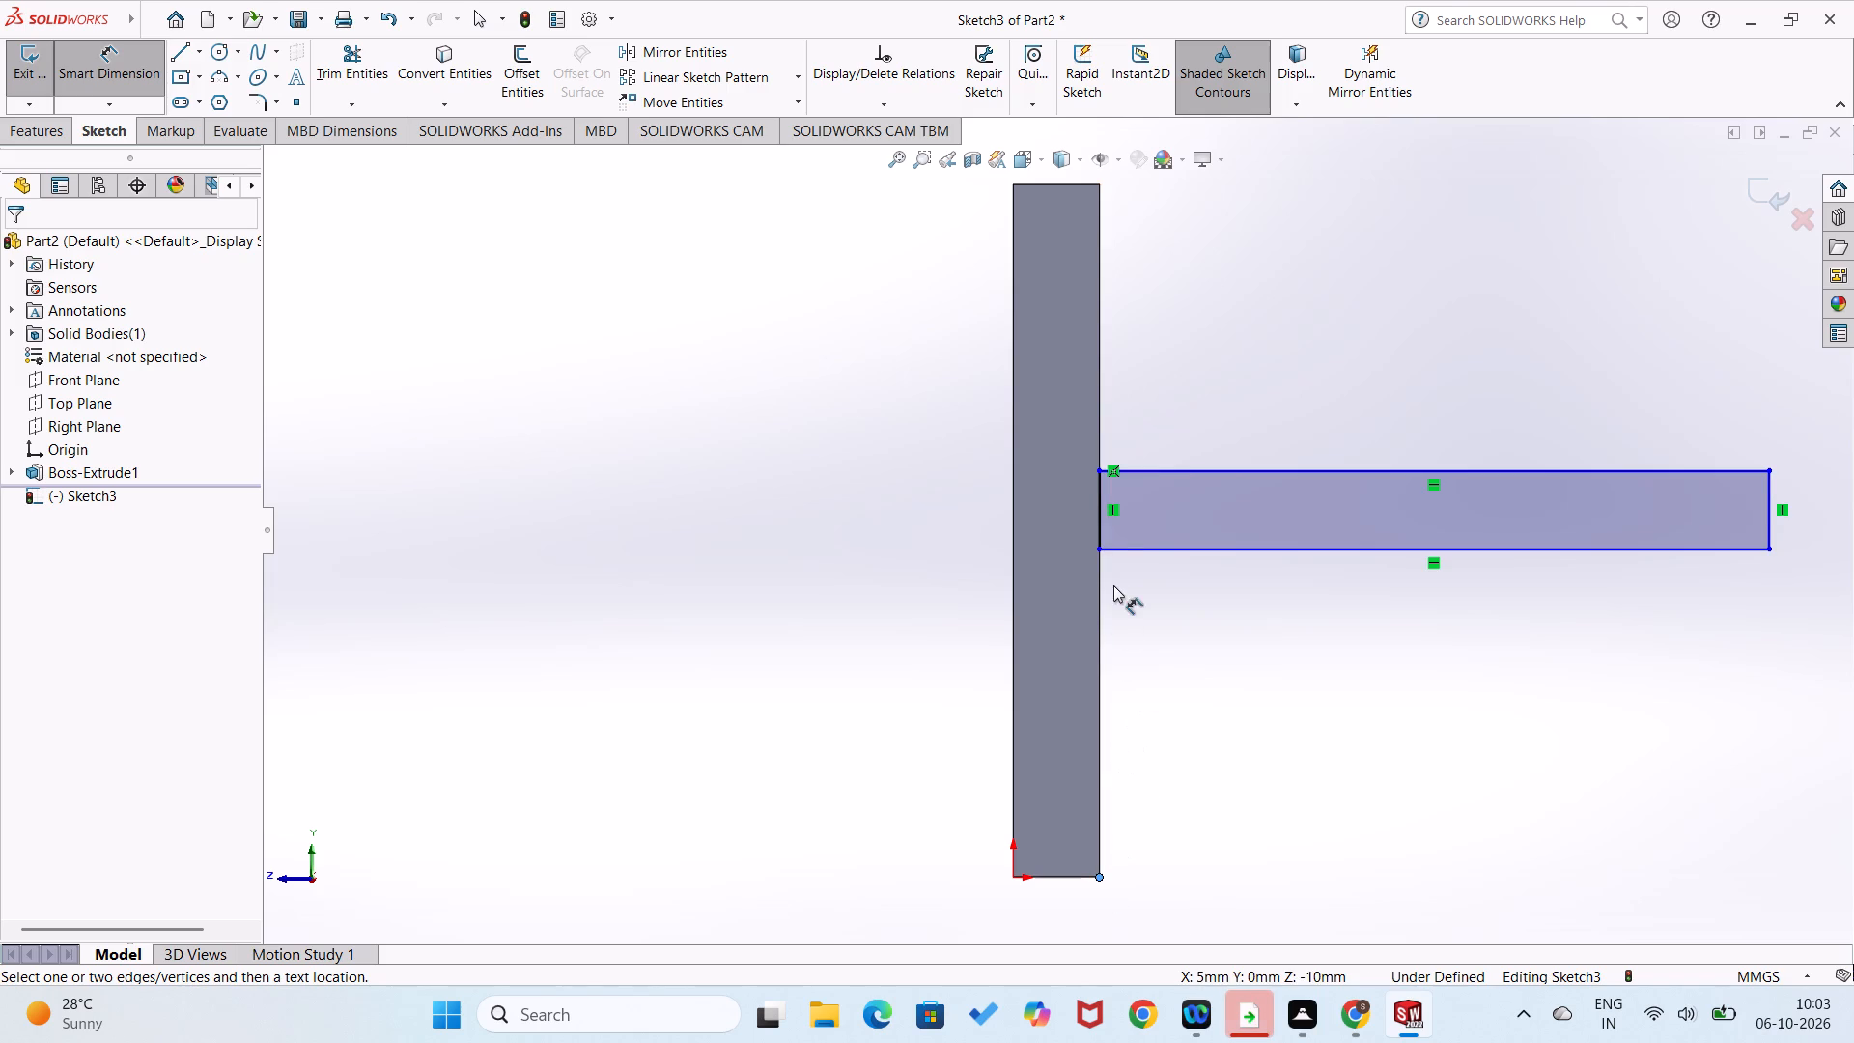
click(1097, 546)
click(964, 627)
text(35)
key(Return)
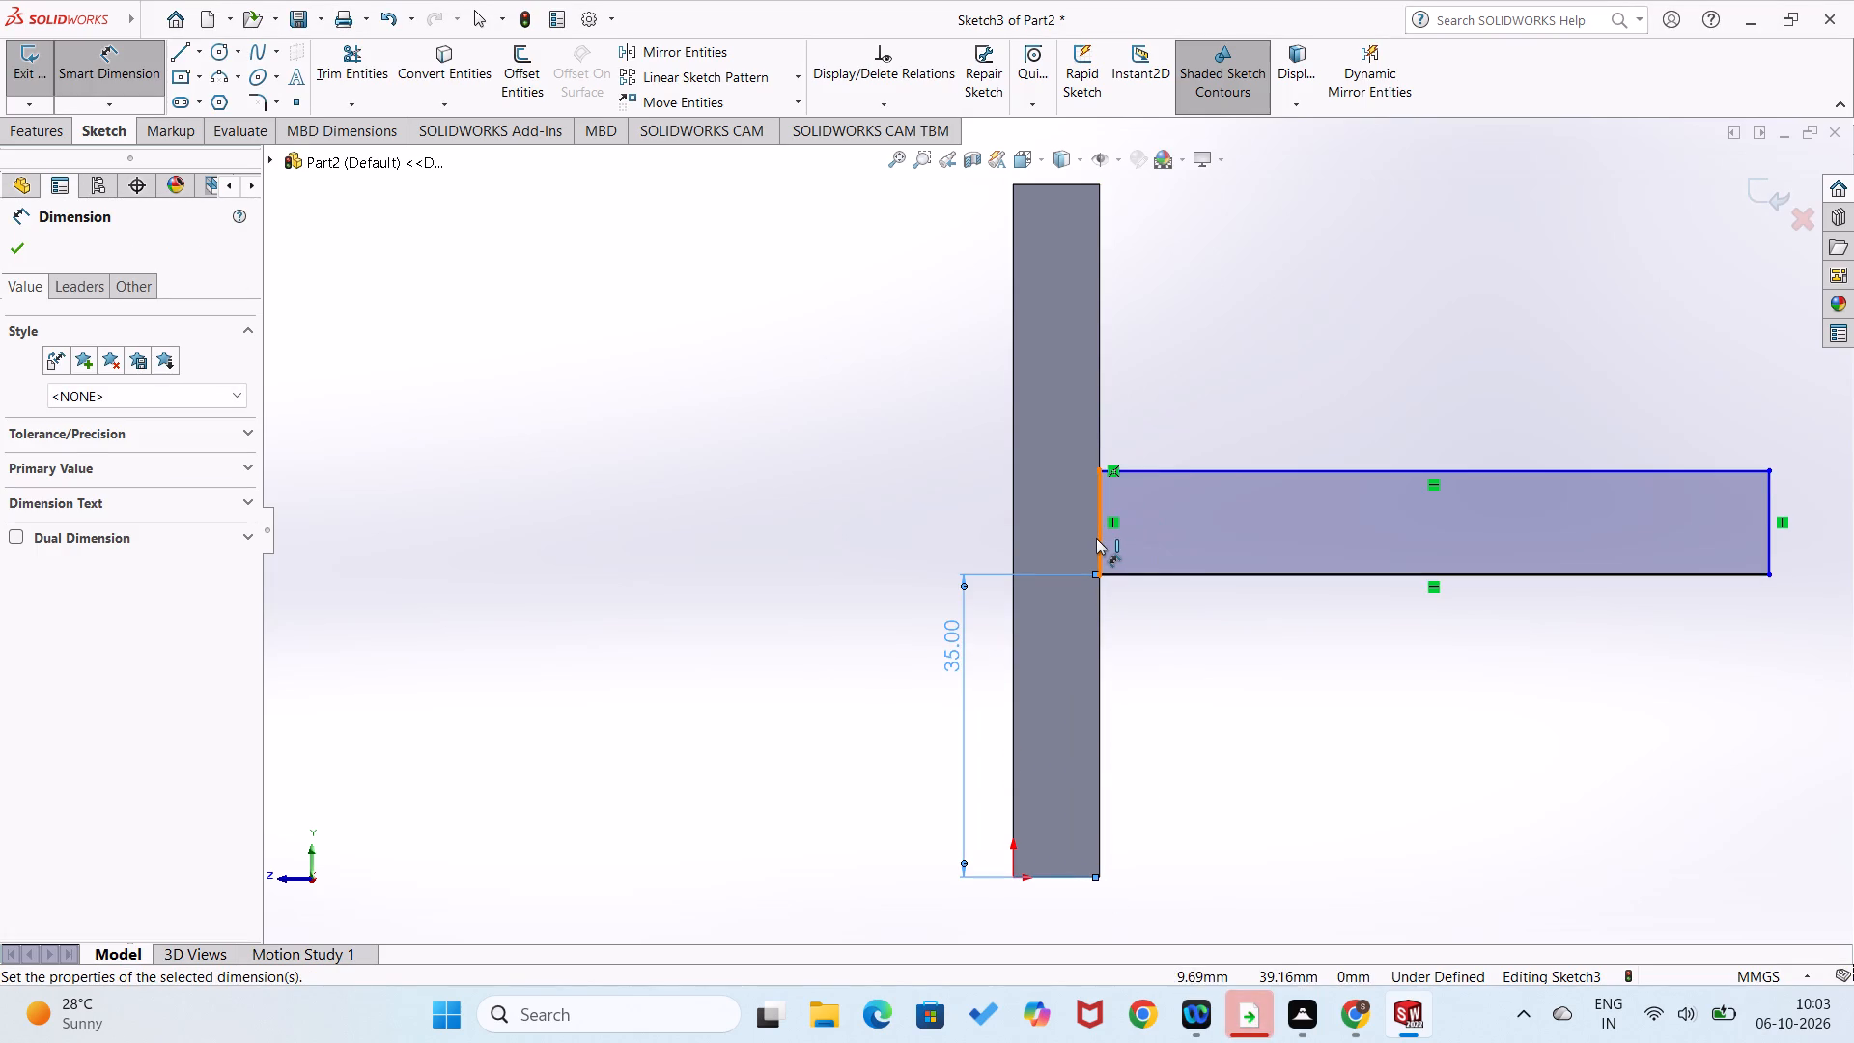
Dimension the horizontal rectangle with a height of 10 mm and a length of 80 mm.
click(1097, 539)
click(1074, 544)
text(10)
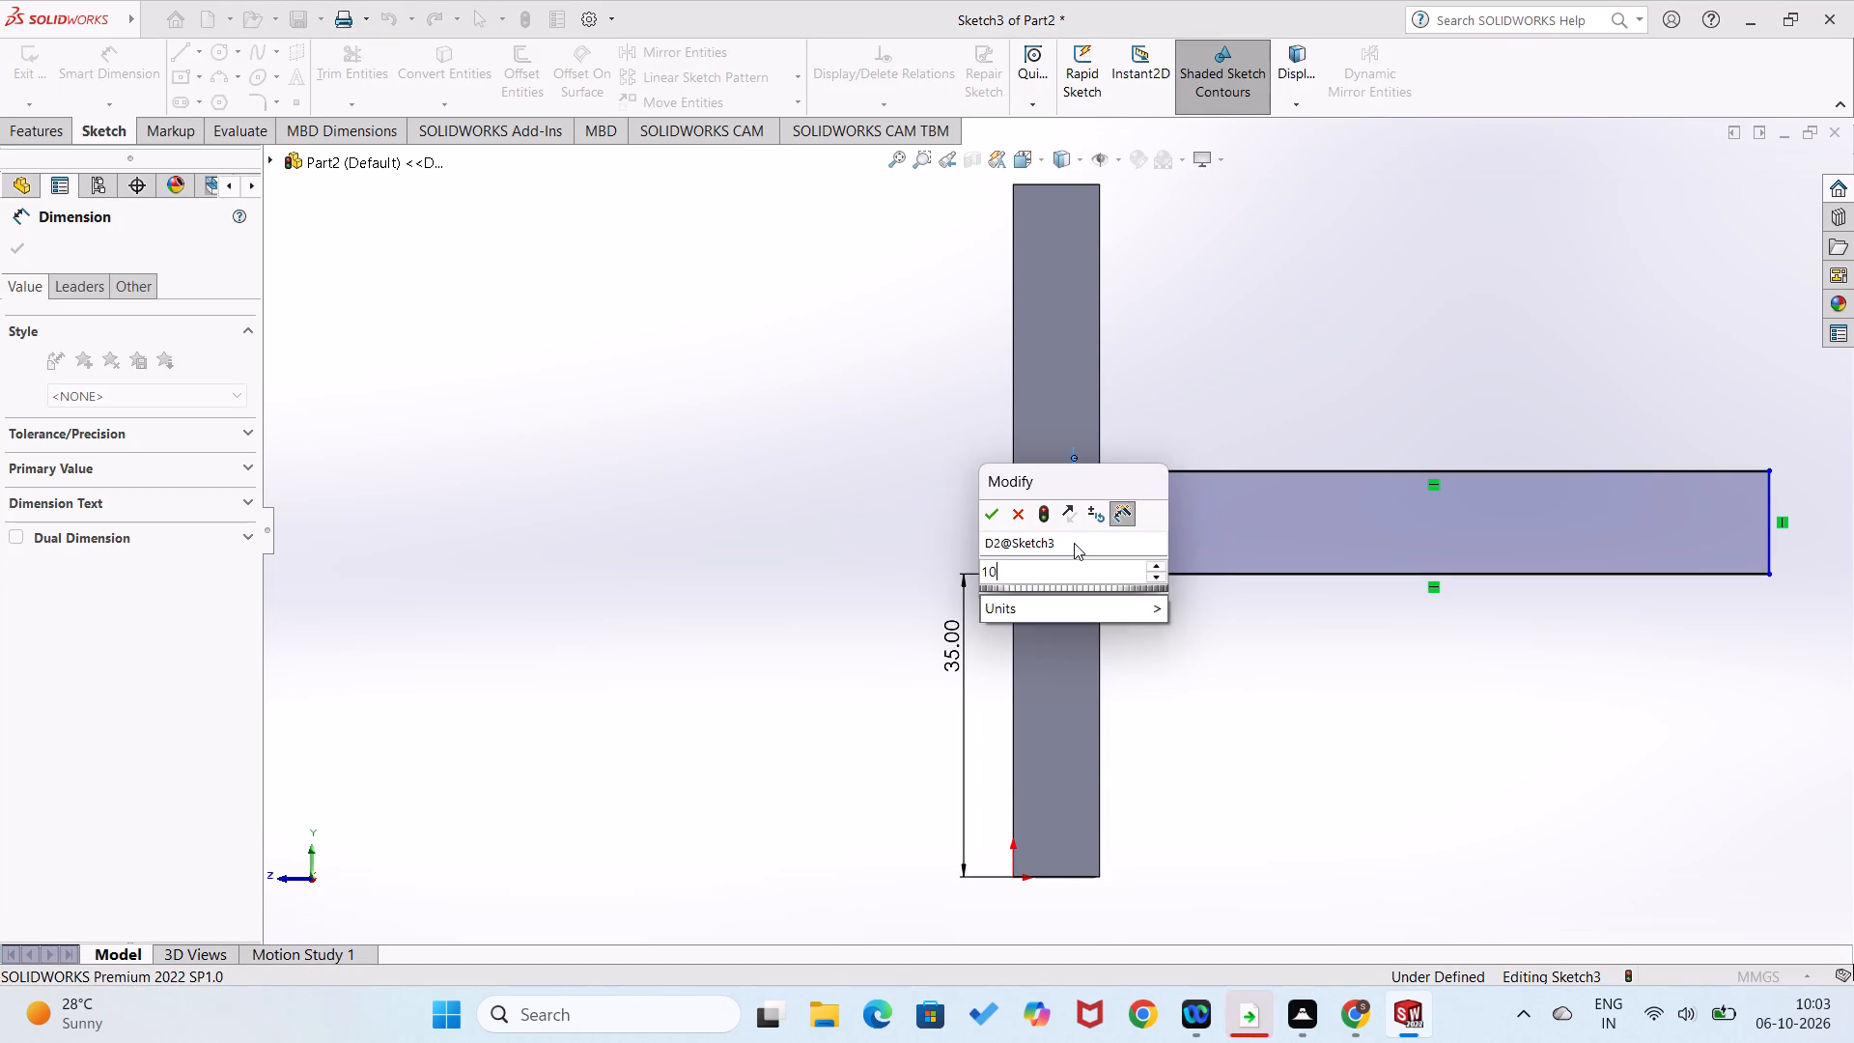
key(Return)
click(1209, 670)
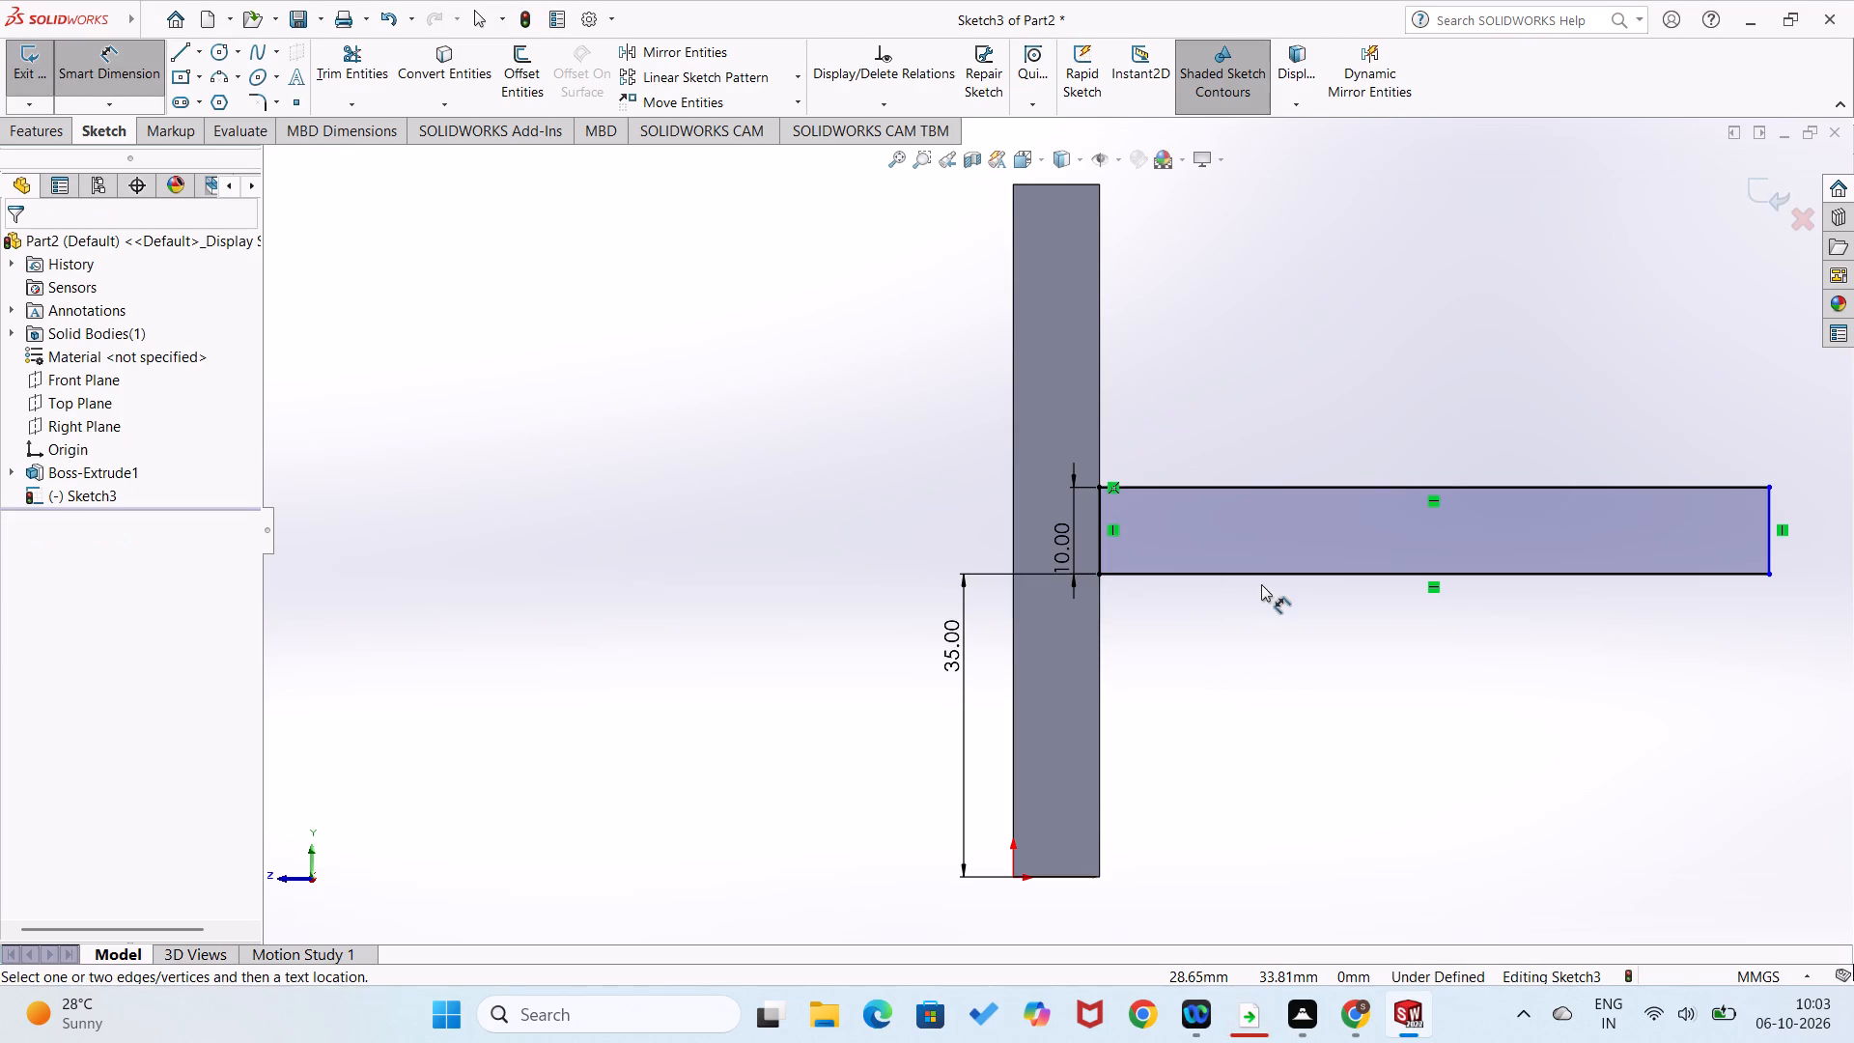
click(1267, 574)
click(1275, 650)
text(80)
key(Return)
click(1264, 731)
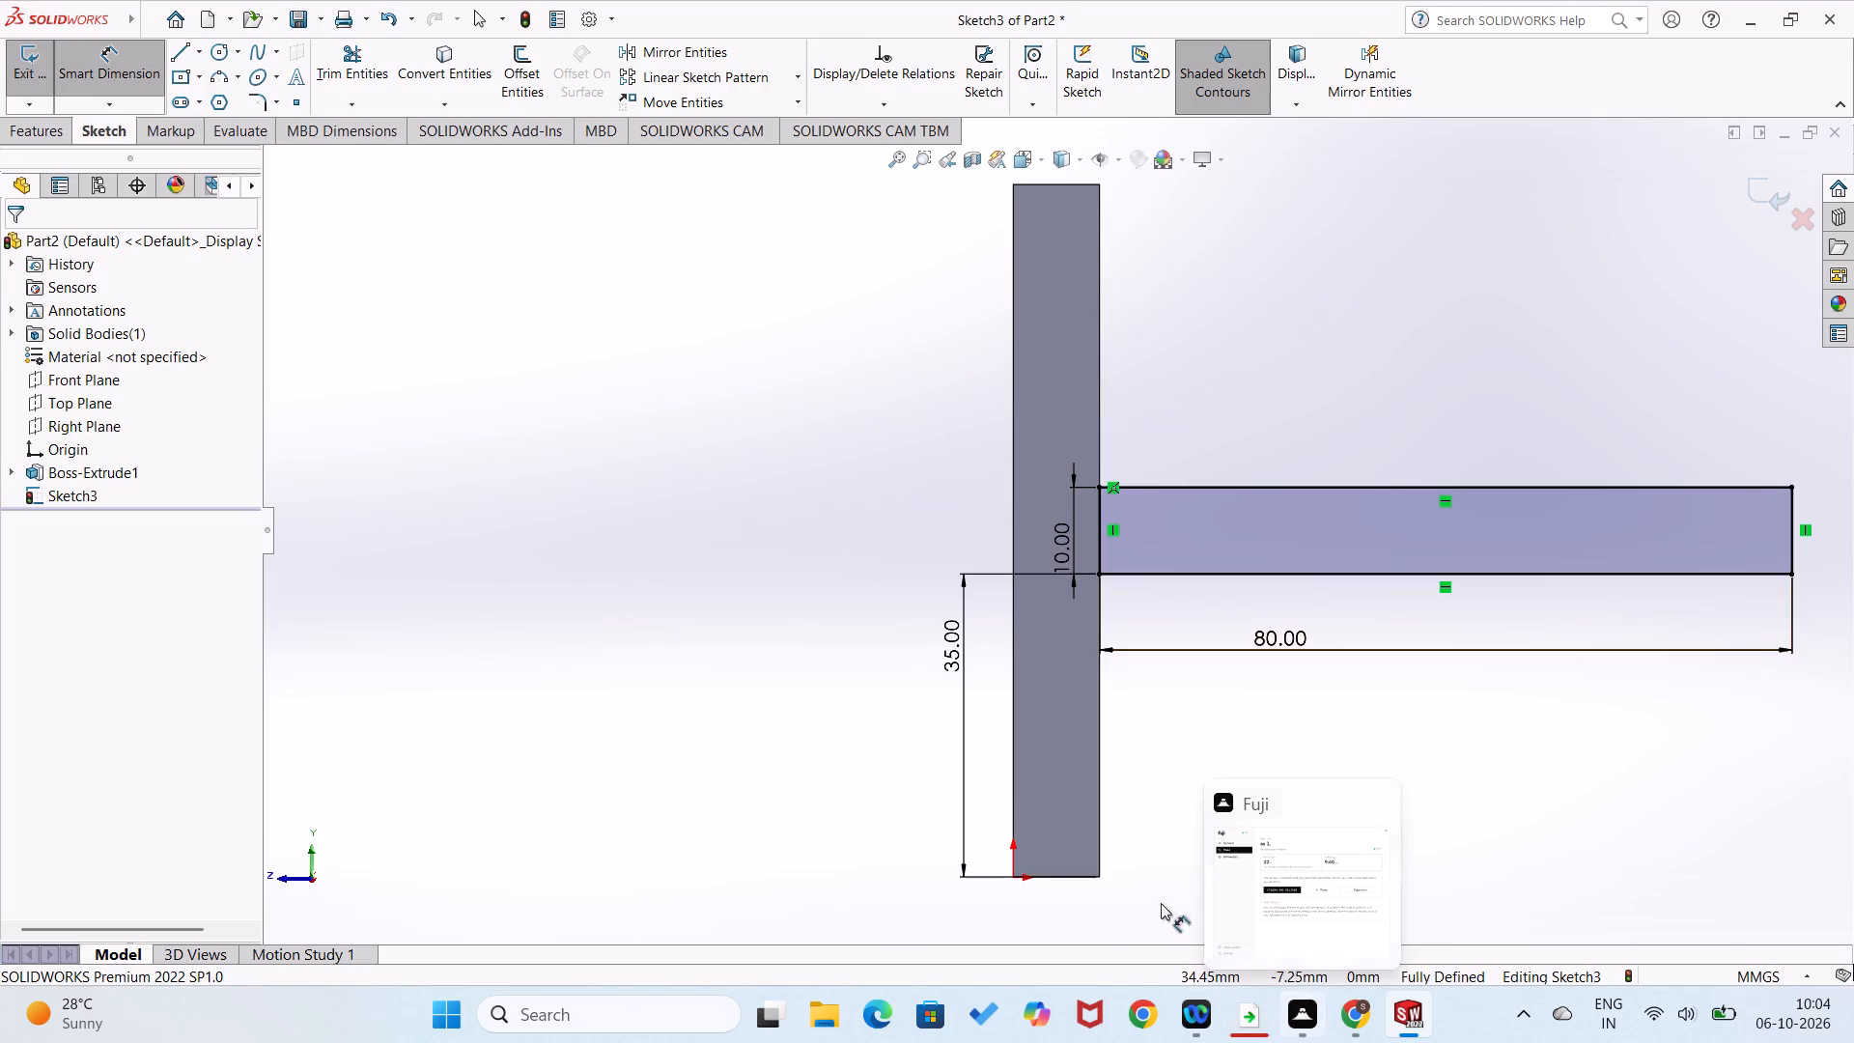
Extrude the crossbar rectangle as a merged boss to a blind depth of 5 mm, with the direction reversed into the upright's thickness.
click(51, 136)
click(39, 63)
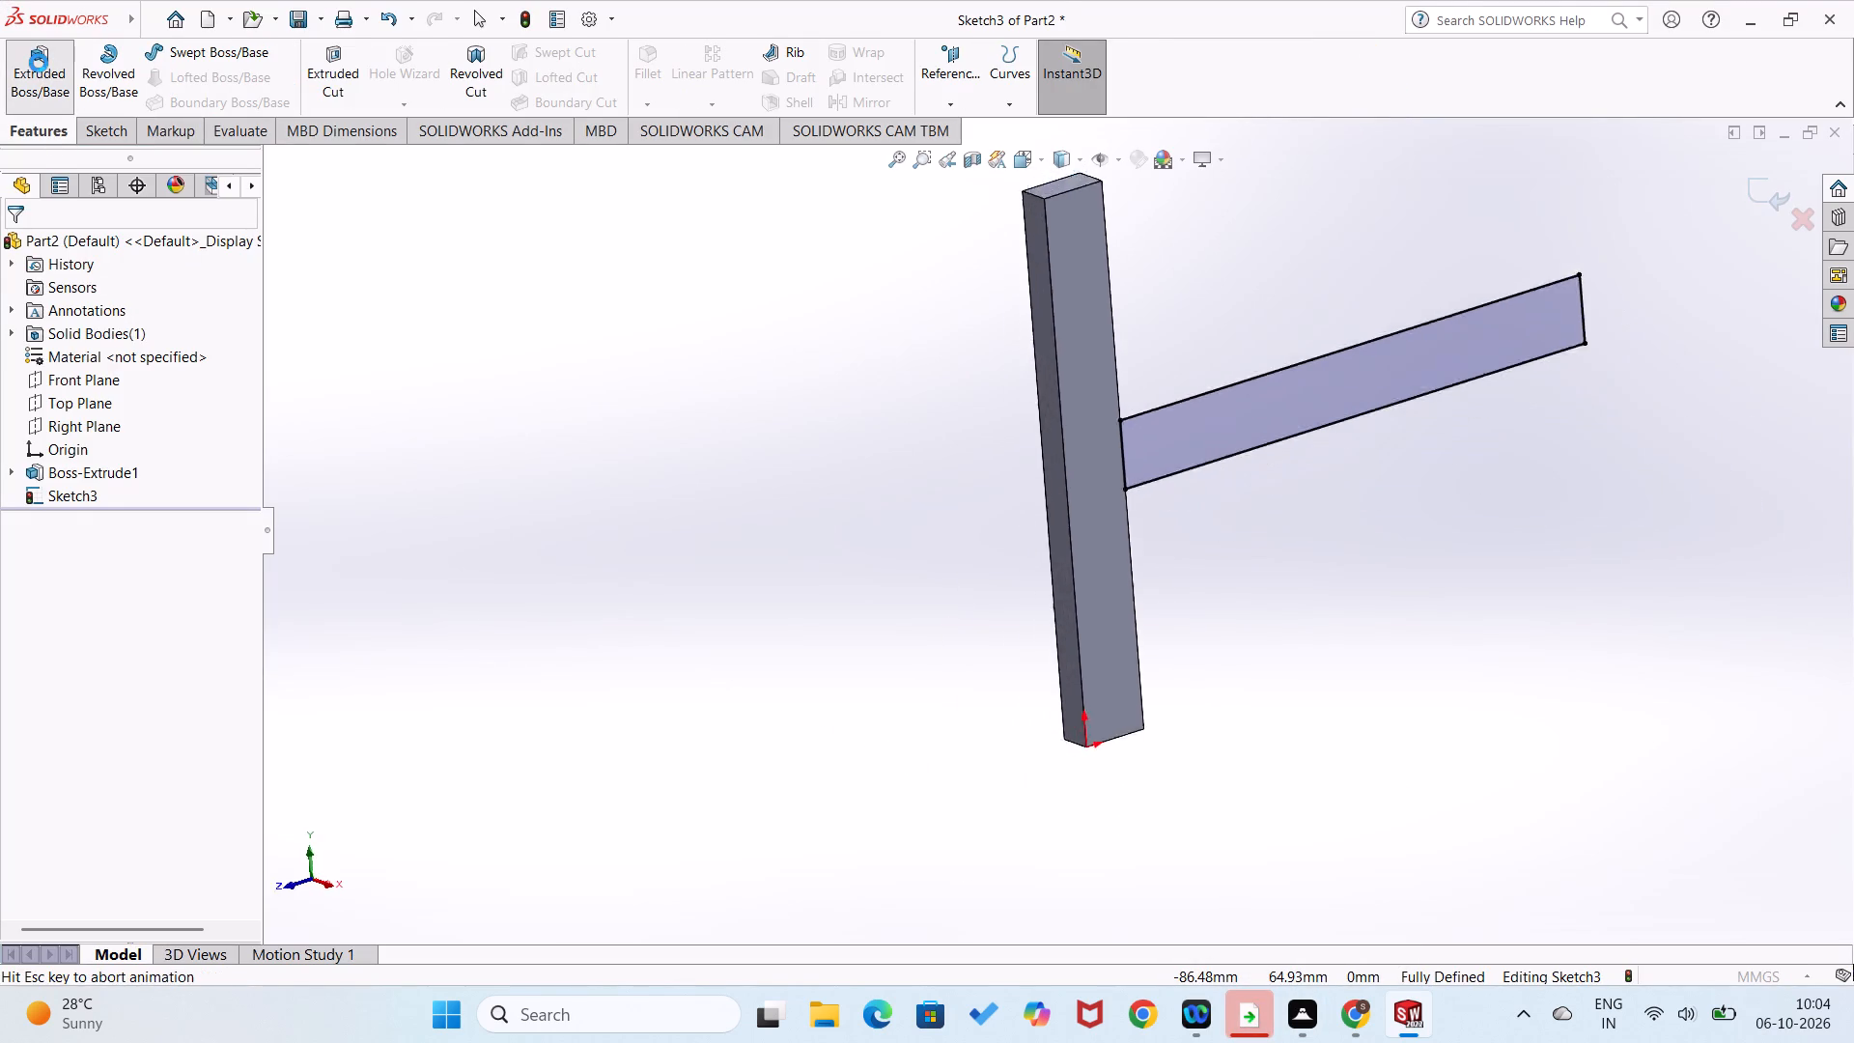
click(21, 378)
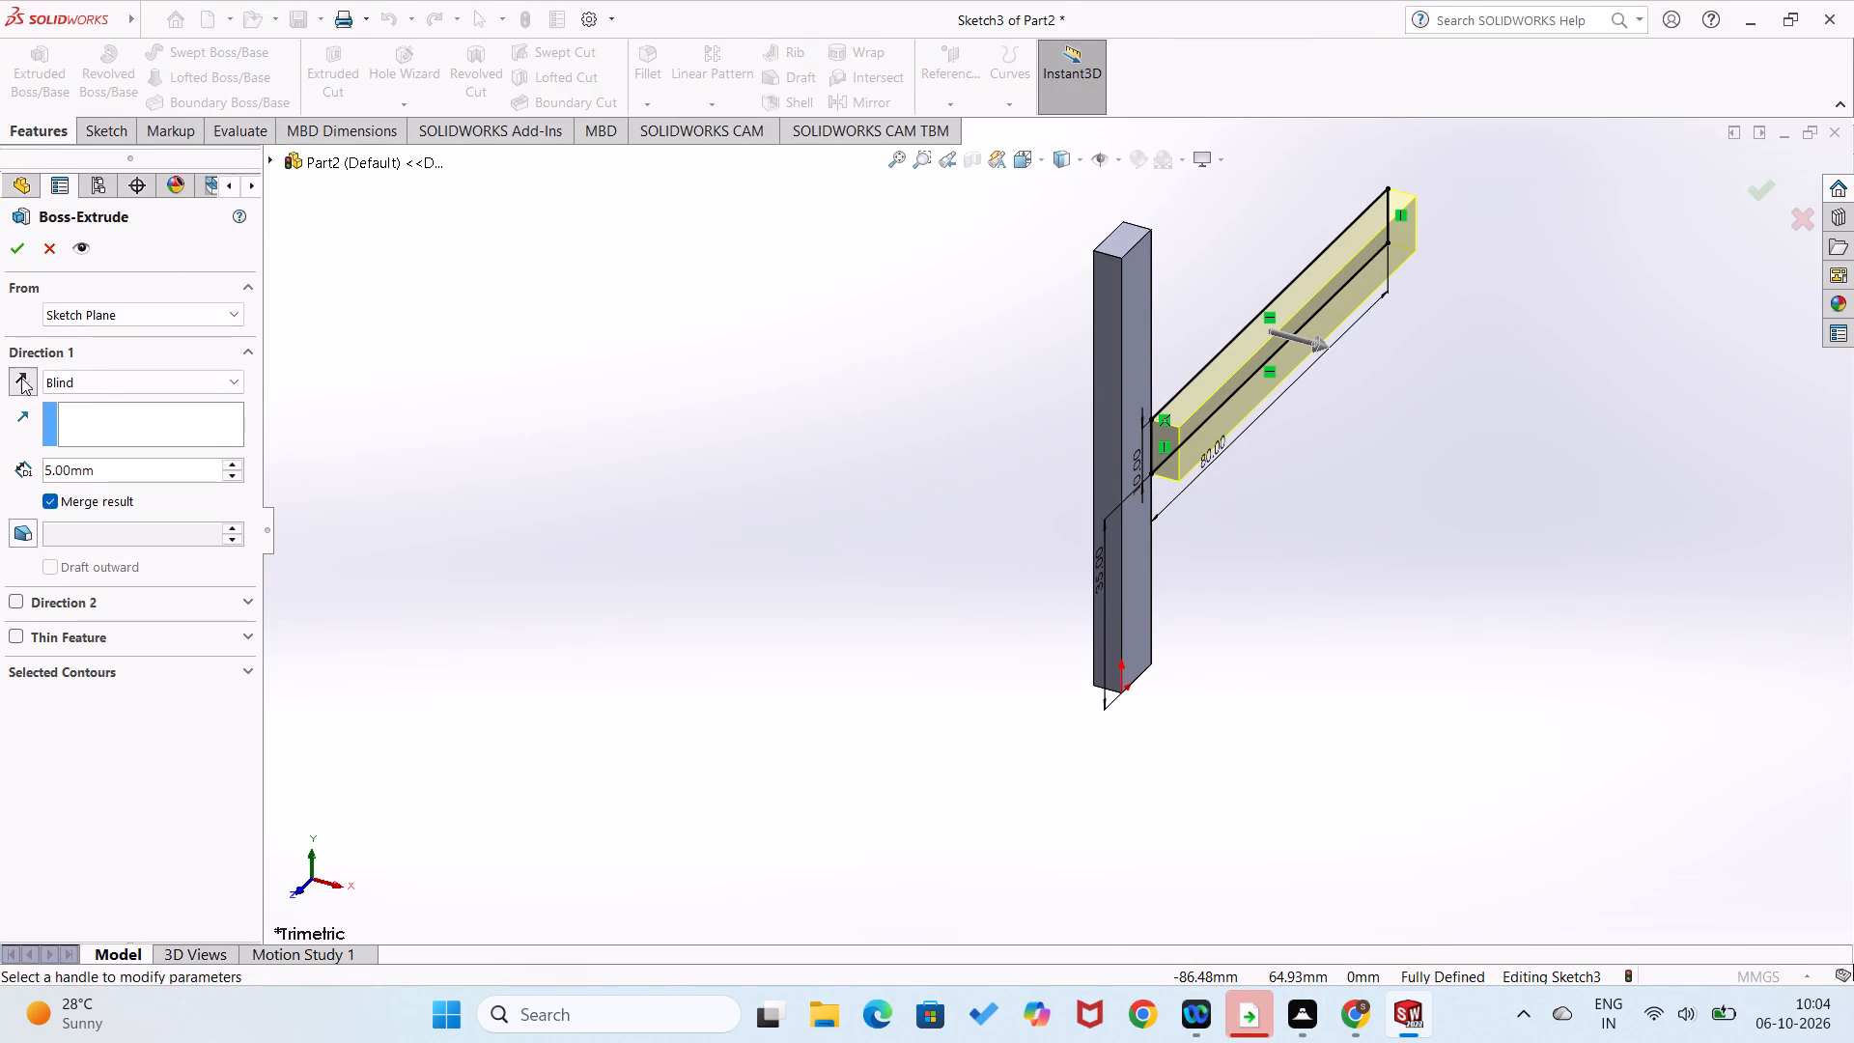
click(13, 241)
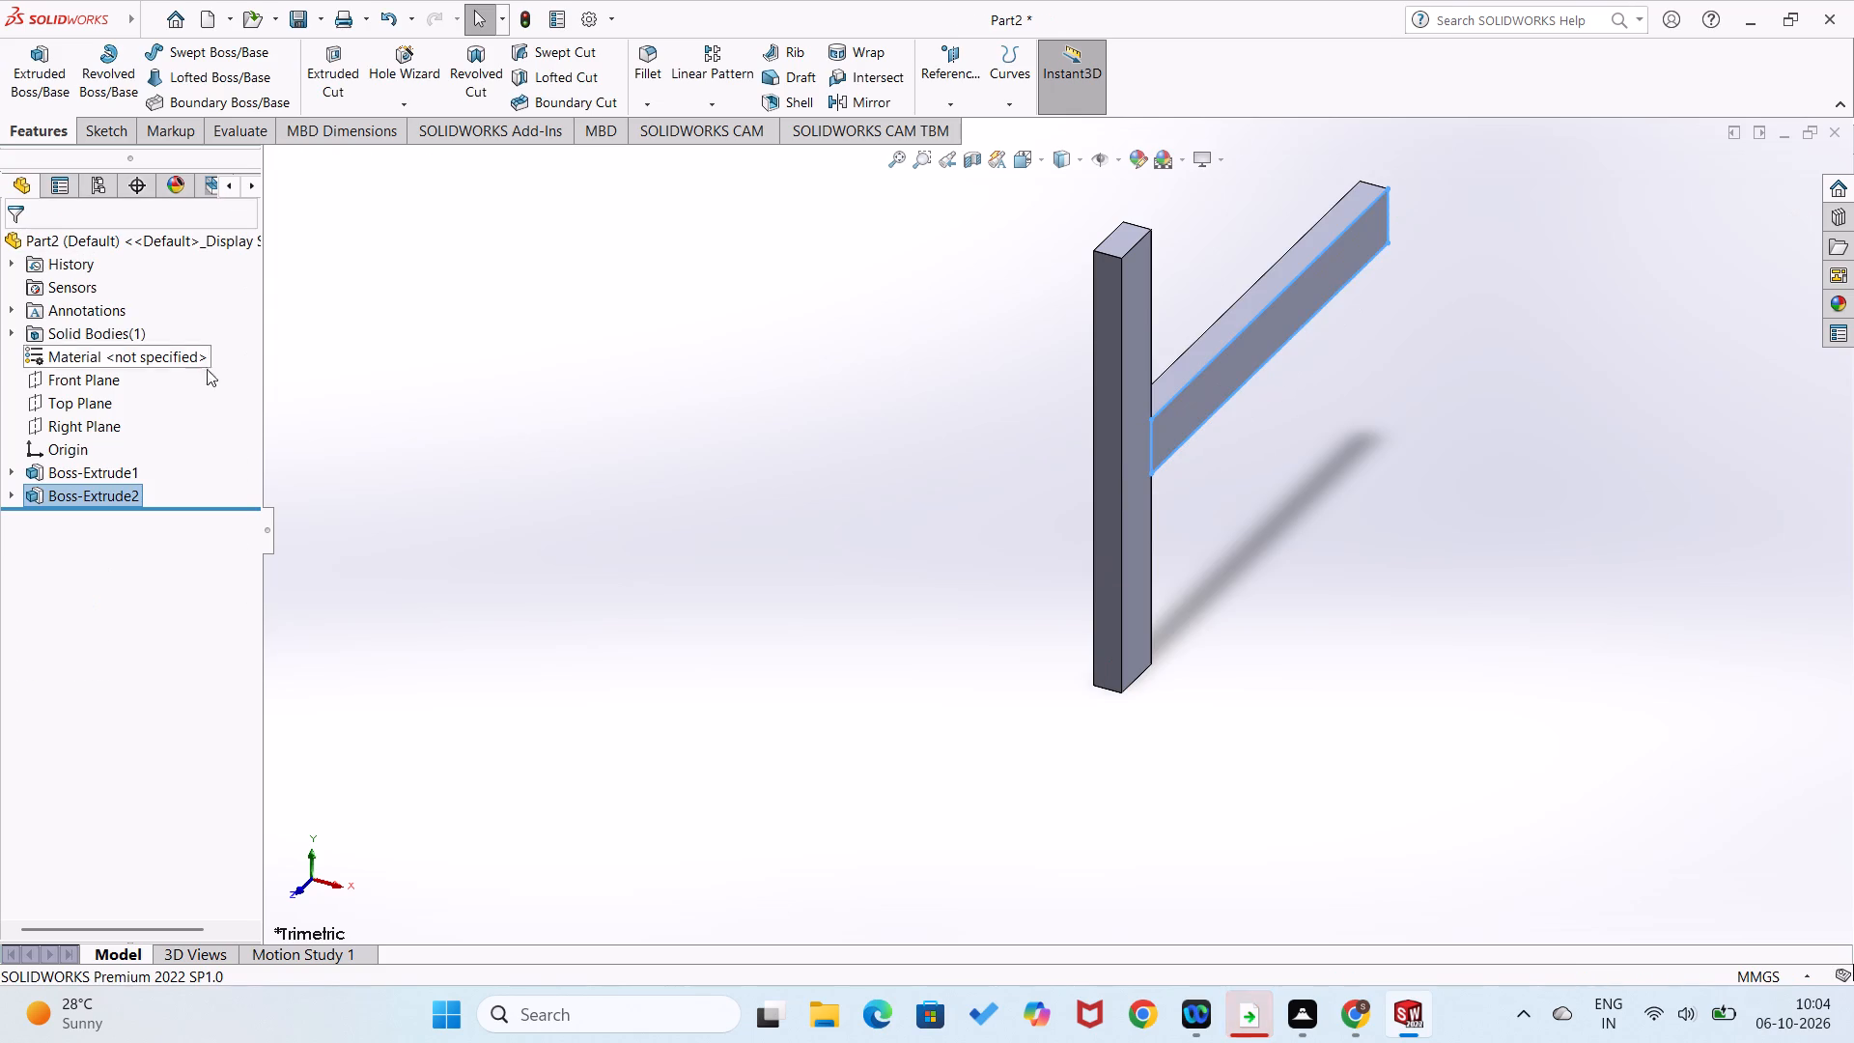
click(289, 401)
Open a new sketch on the large flat face shared by the upright and the crossbar.
right_click(1304, 292)
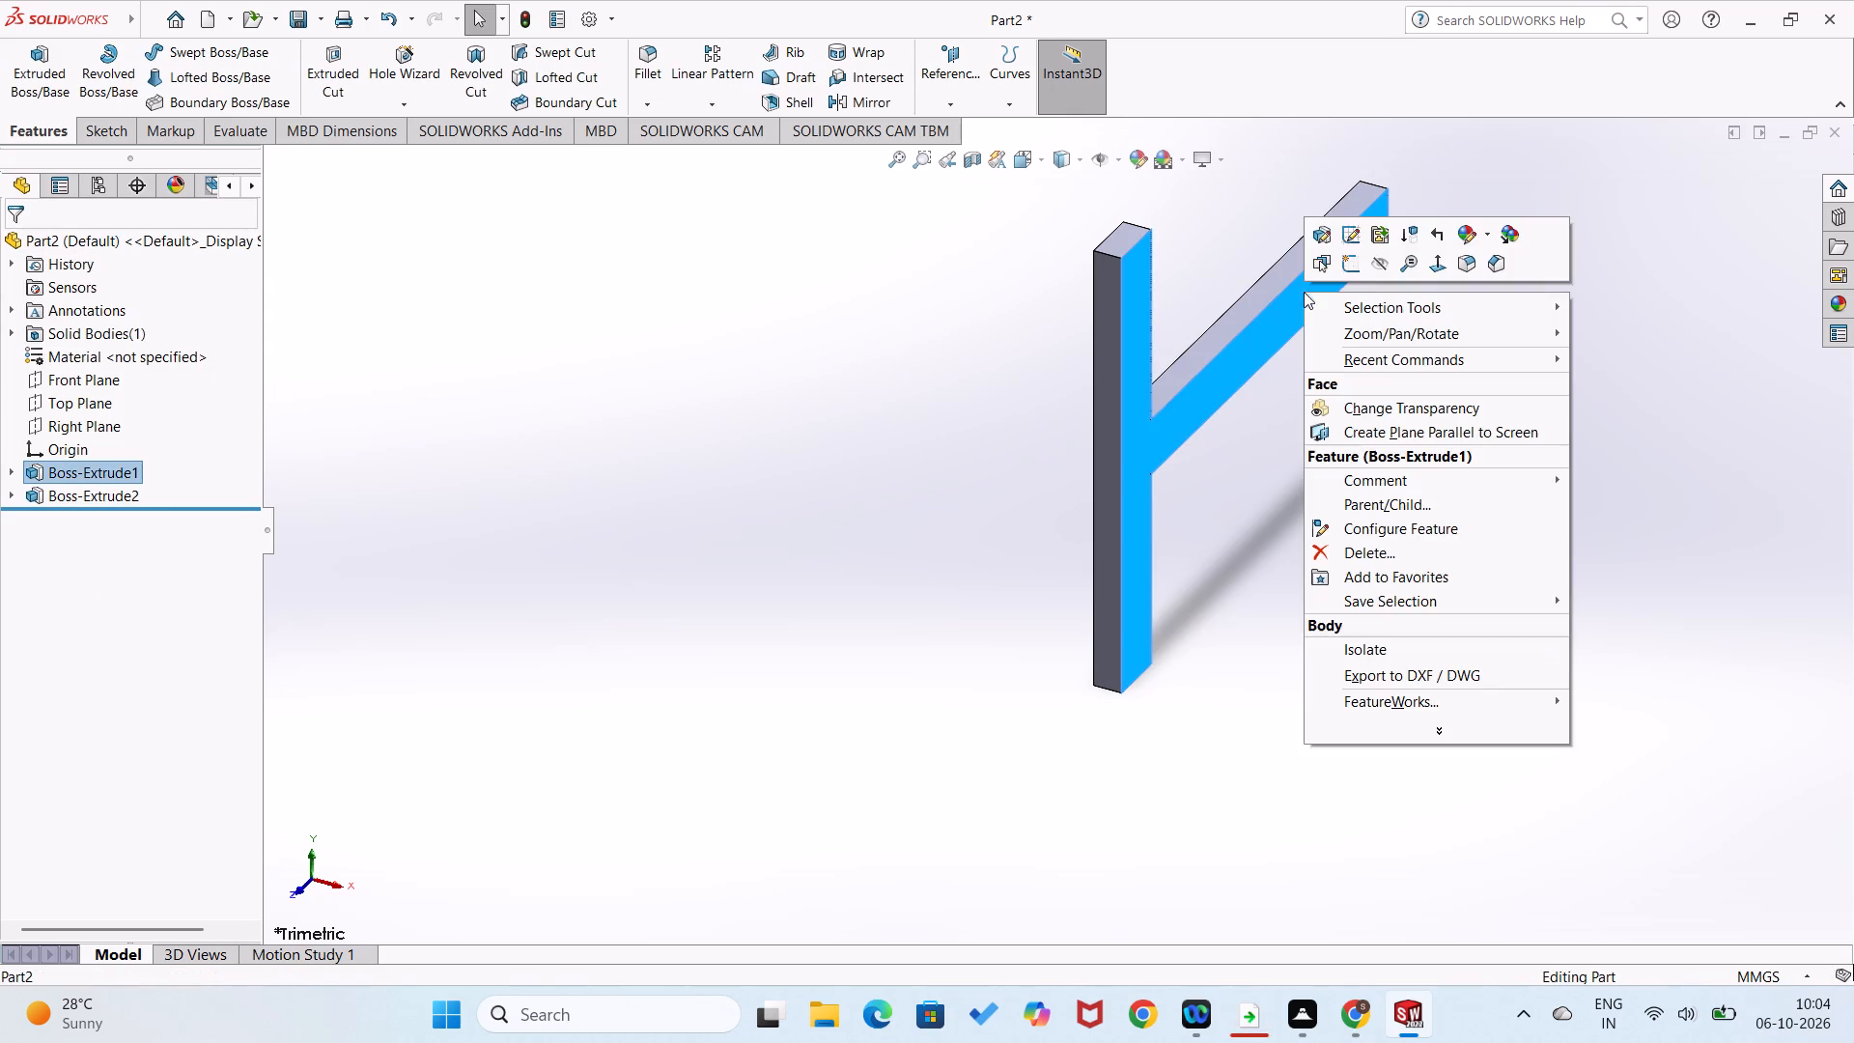
click(1353, 265)
click(1112, 304)
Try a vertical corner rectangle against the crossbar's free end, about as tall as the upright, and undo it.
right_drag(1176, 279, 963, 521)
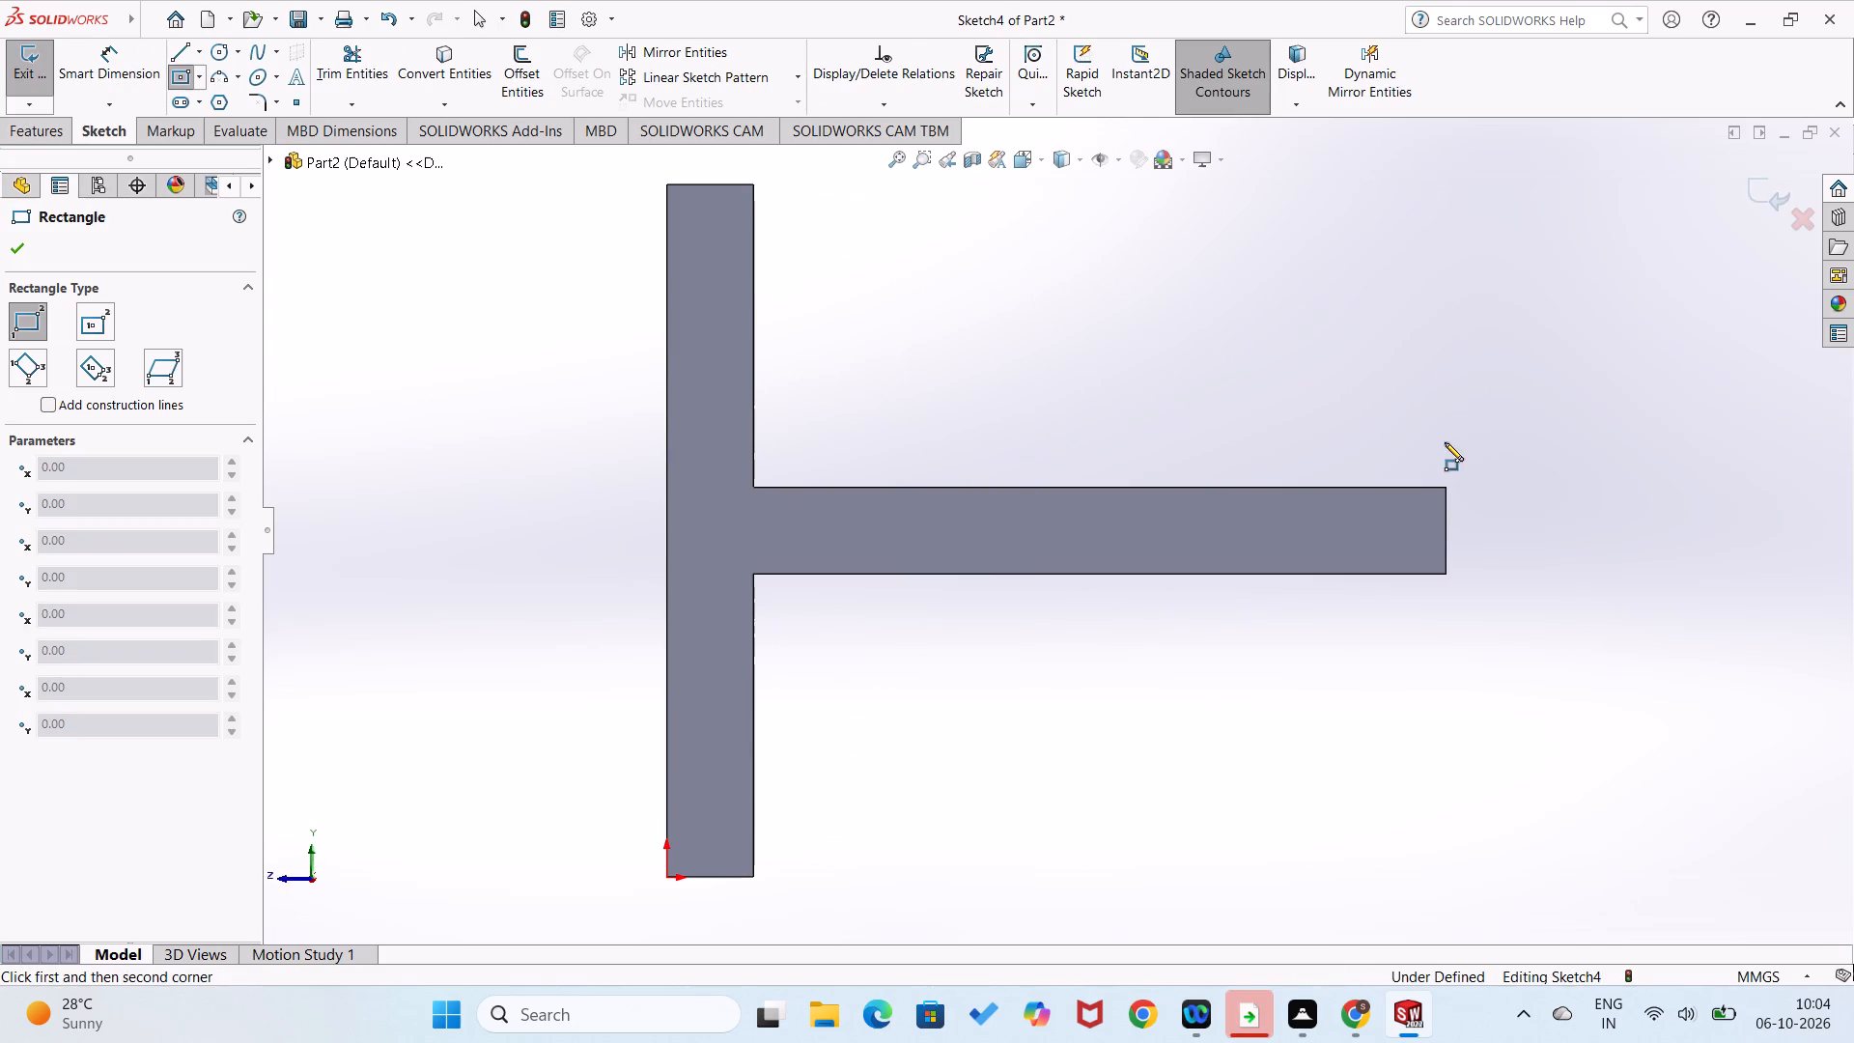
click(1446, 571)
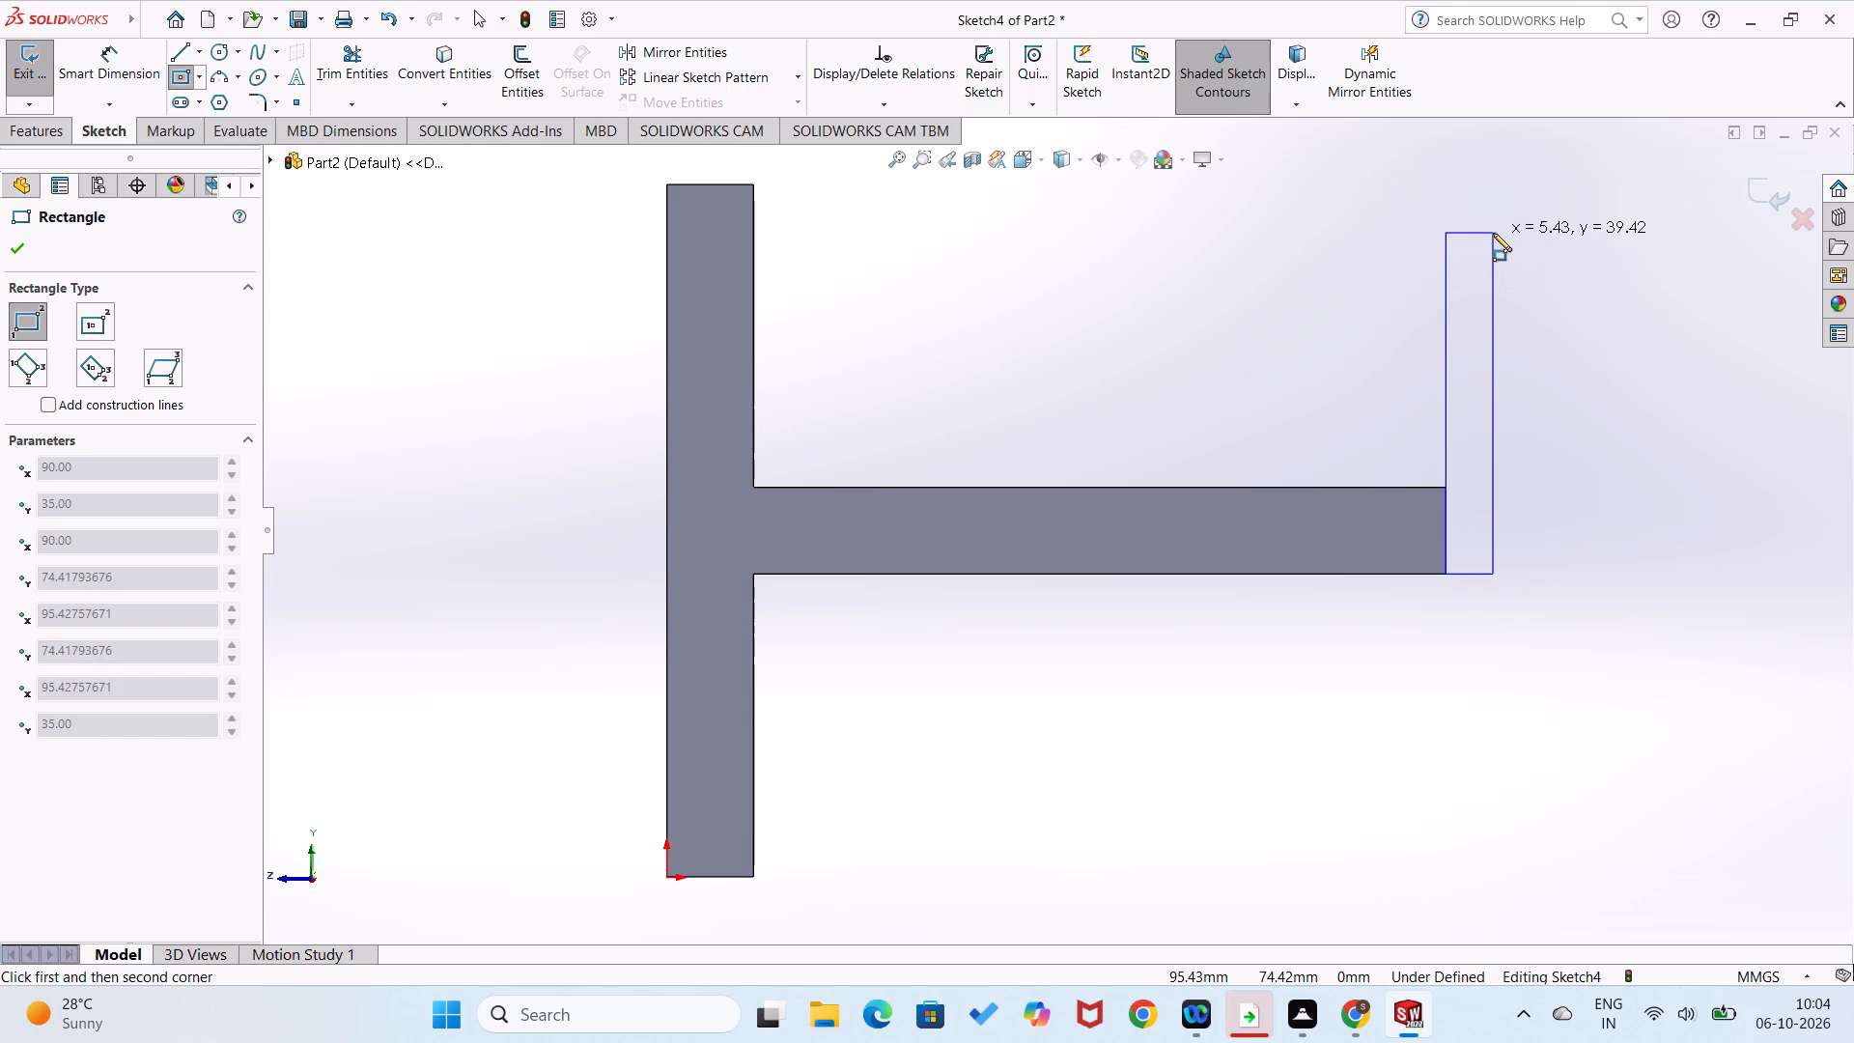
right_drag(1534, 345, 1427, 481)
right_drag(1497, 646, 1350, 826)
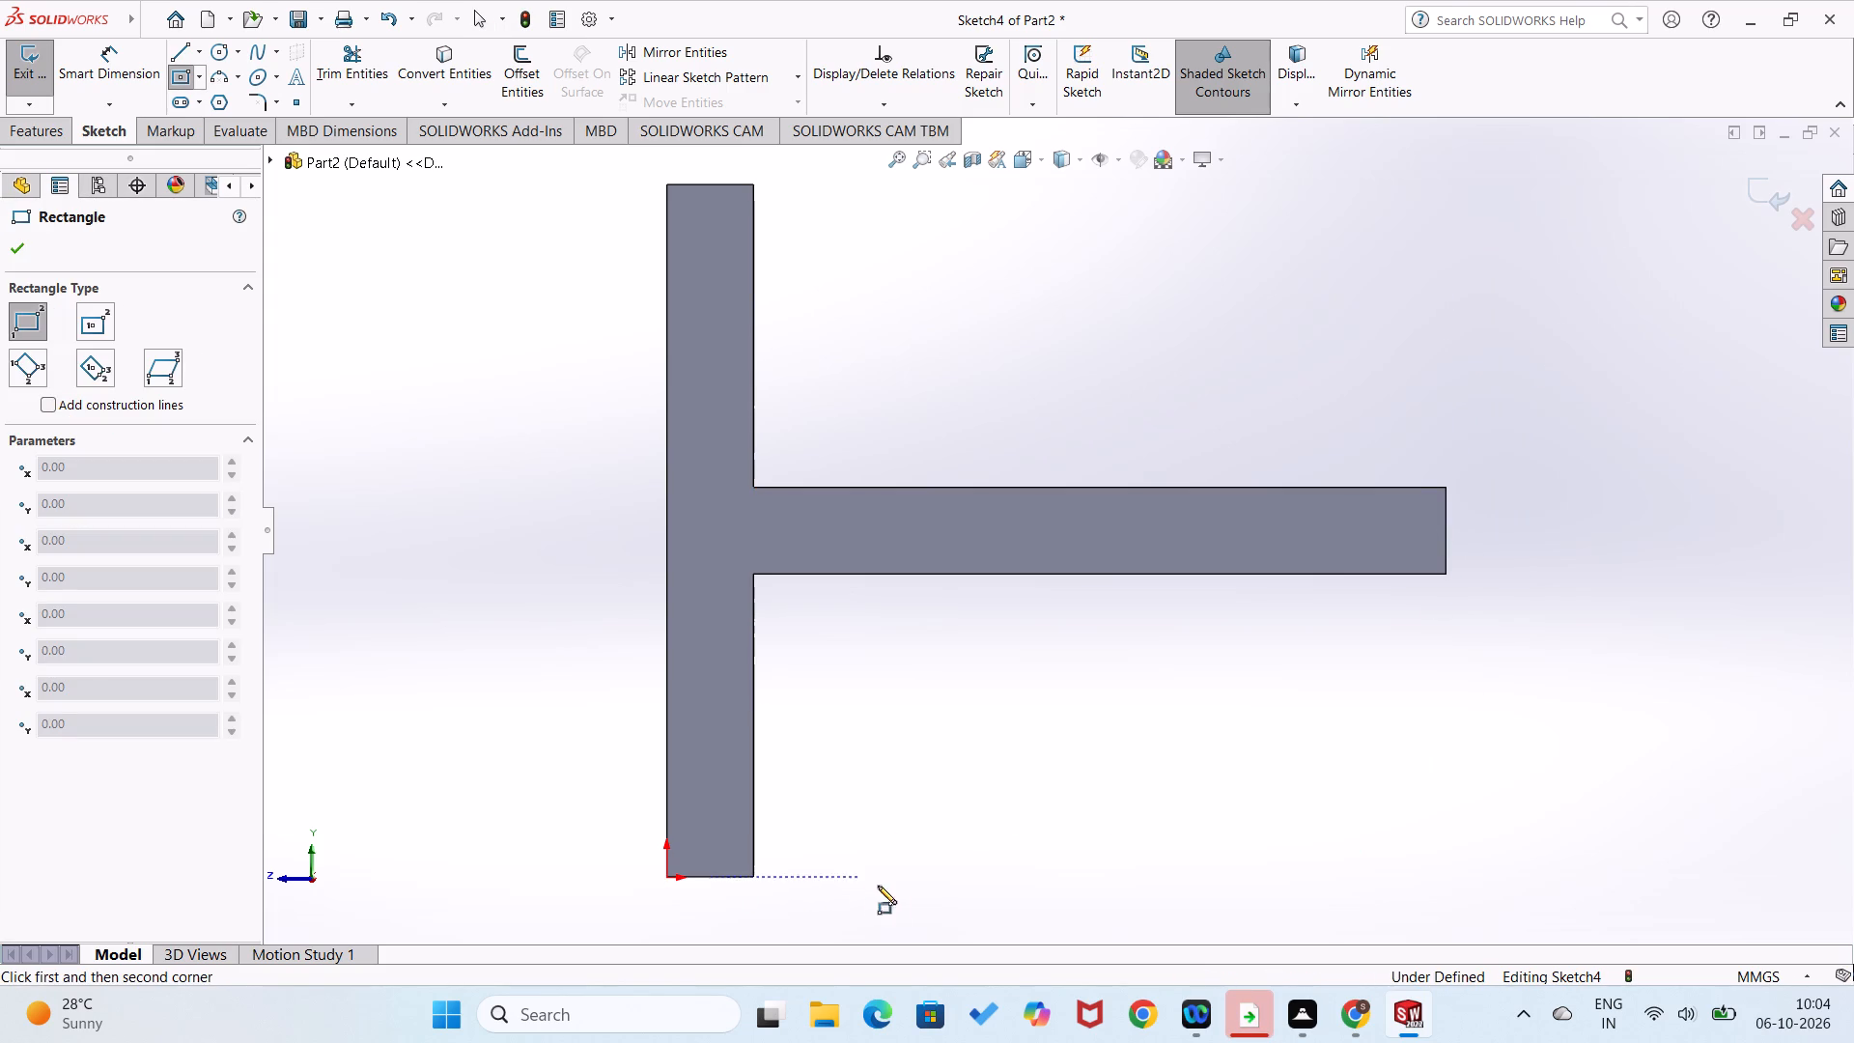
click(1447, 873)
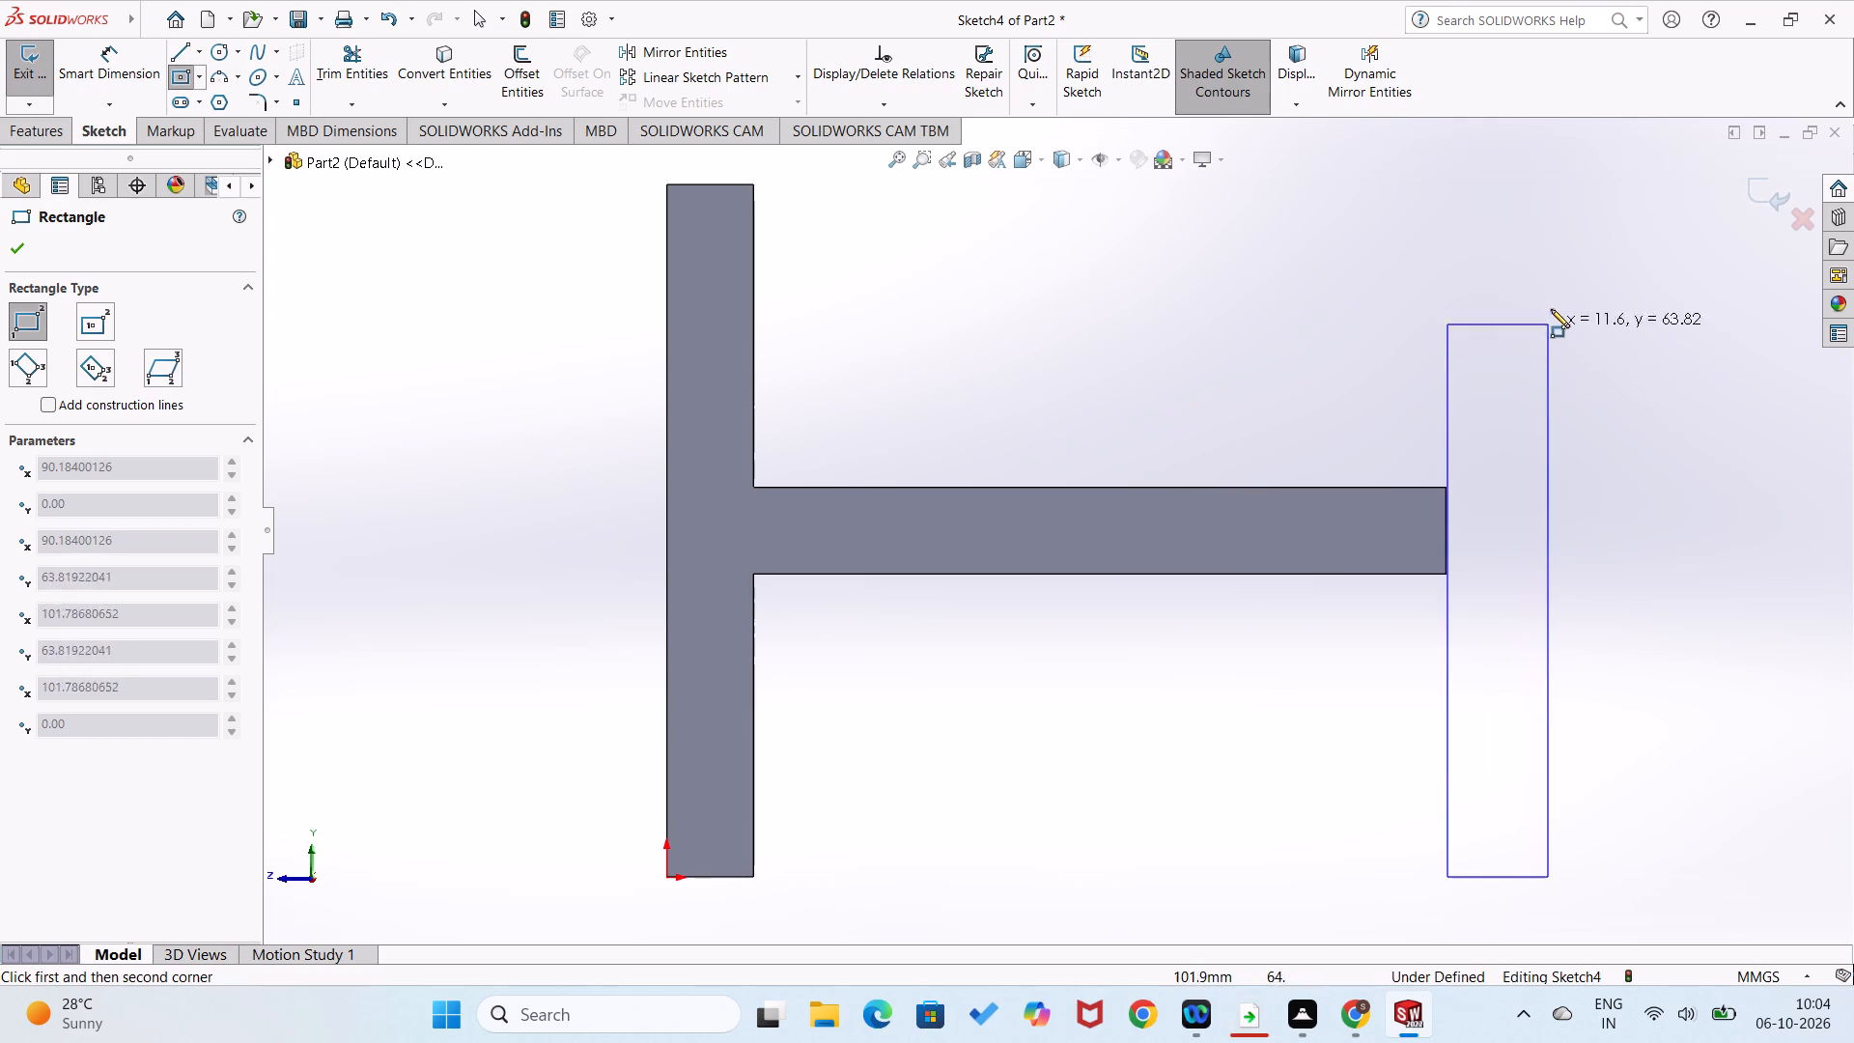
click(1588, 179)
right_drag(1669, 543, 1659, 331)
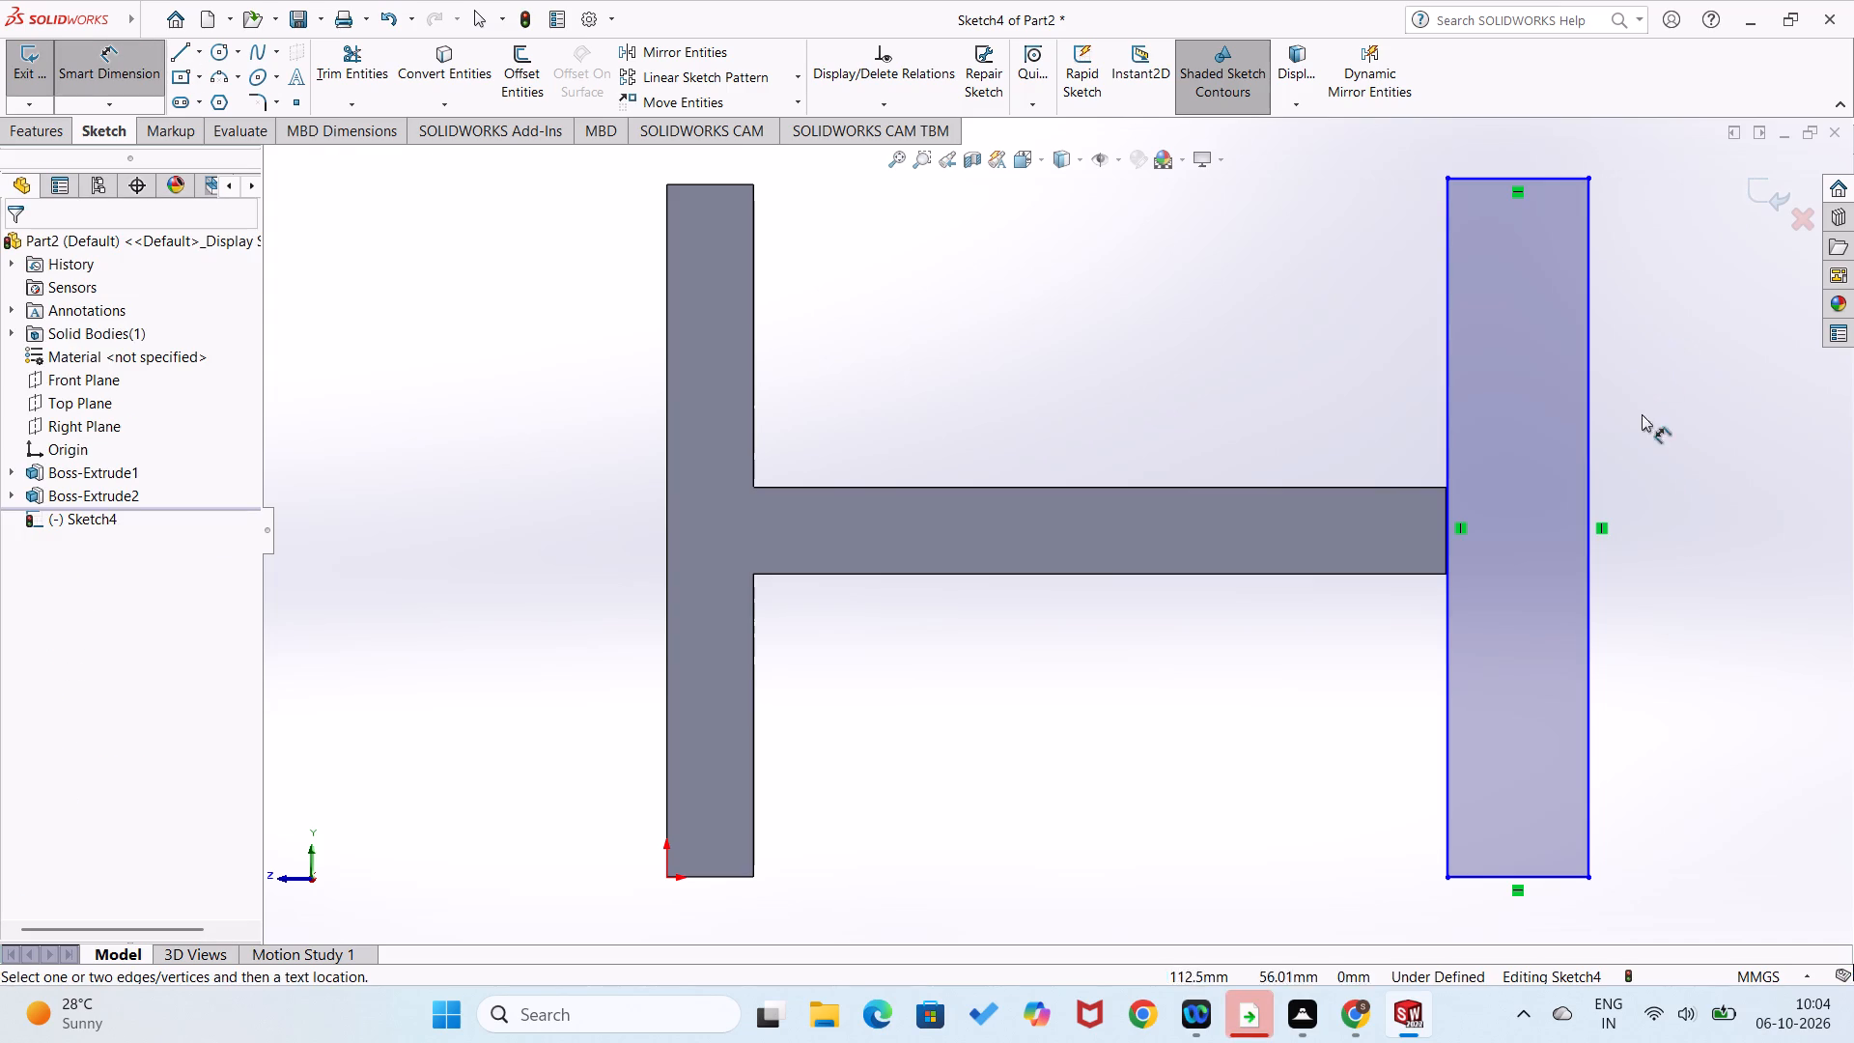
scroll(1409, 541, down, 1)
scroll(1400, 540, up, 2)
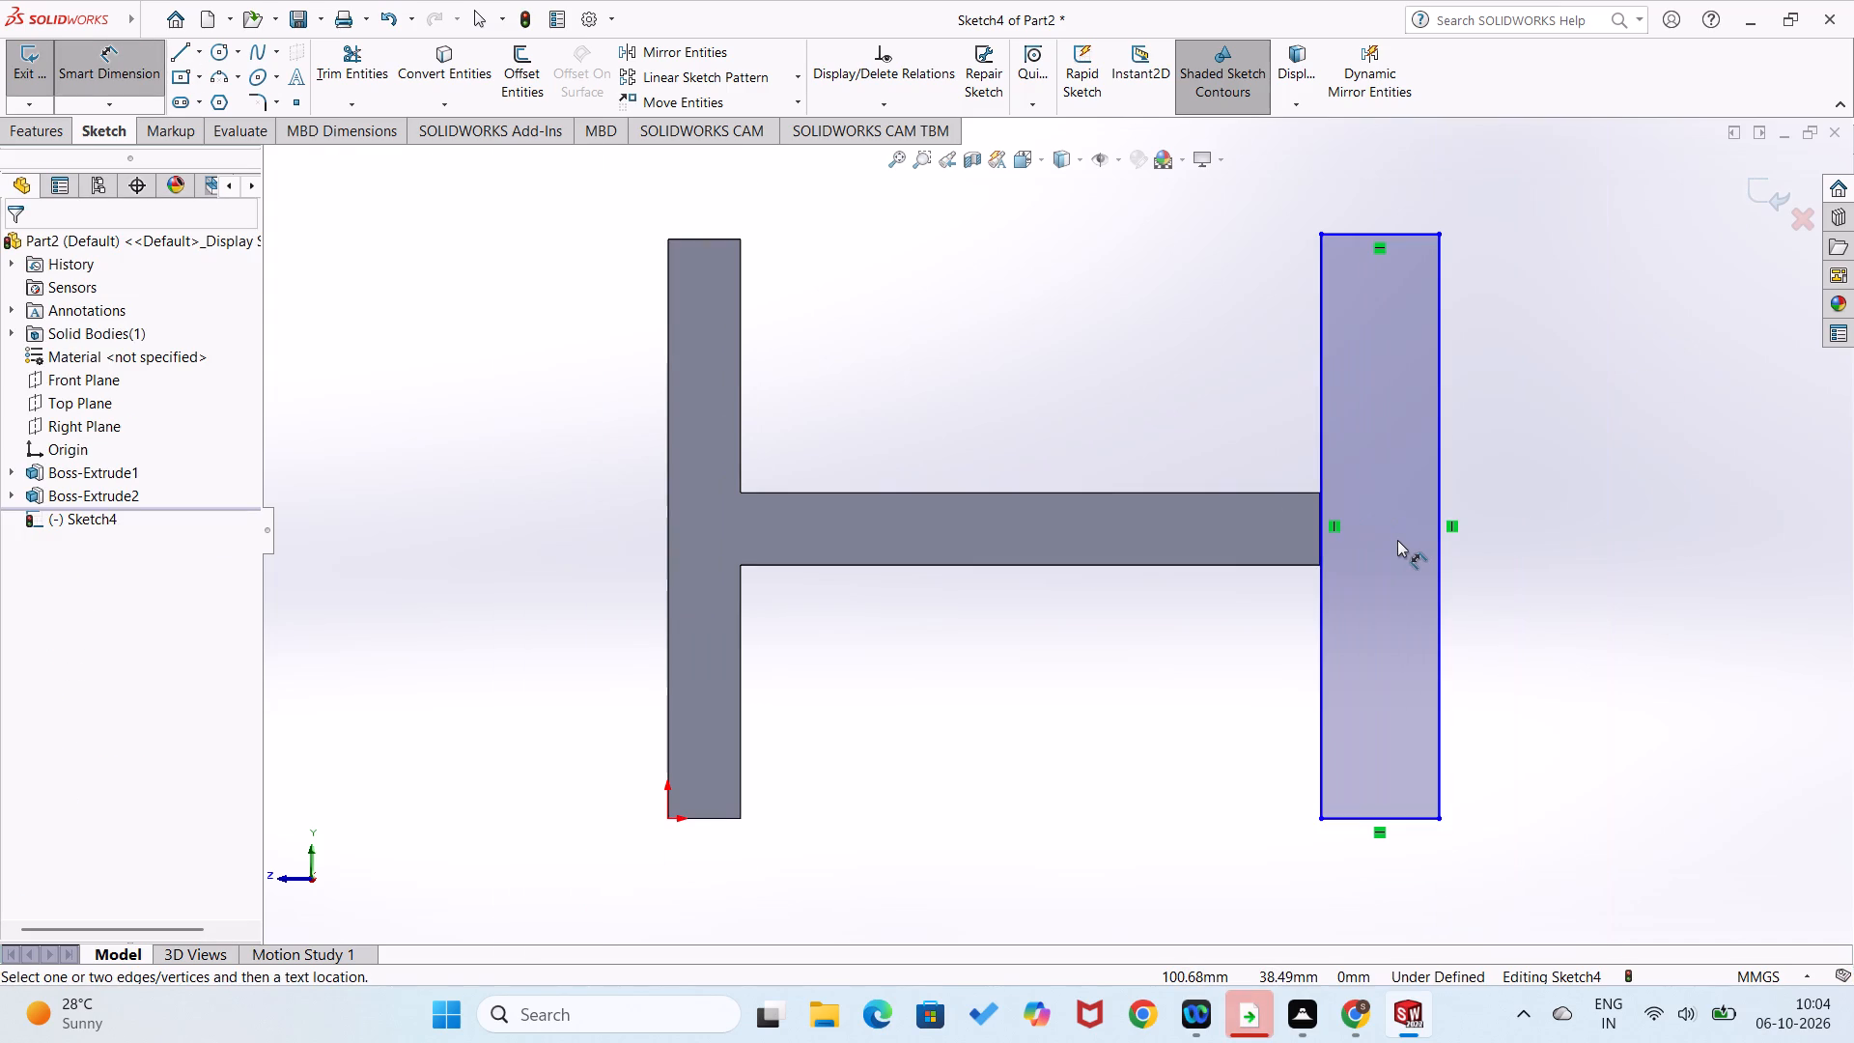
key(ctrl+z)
Sketch a horizontal helper line from the origin past the crossbar's free end, and a 35 mm vertical line from the crossbar's lower end corner down to it.
right_drag(1422, 544, 1187, 711)
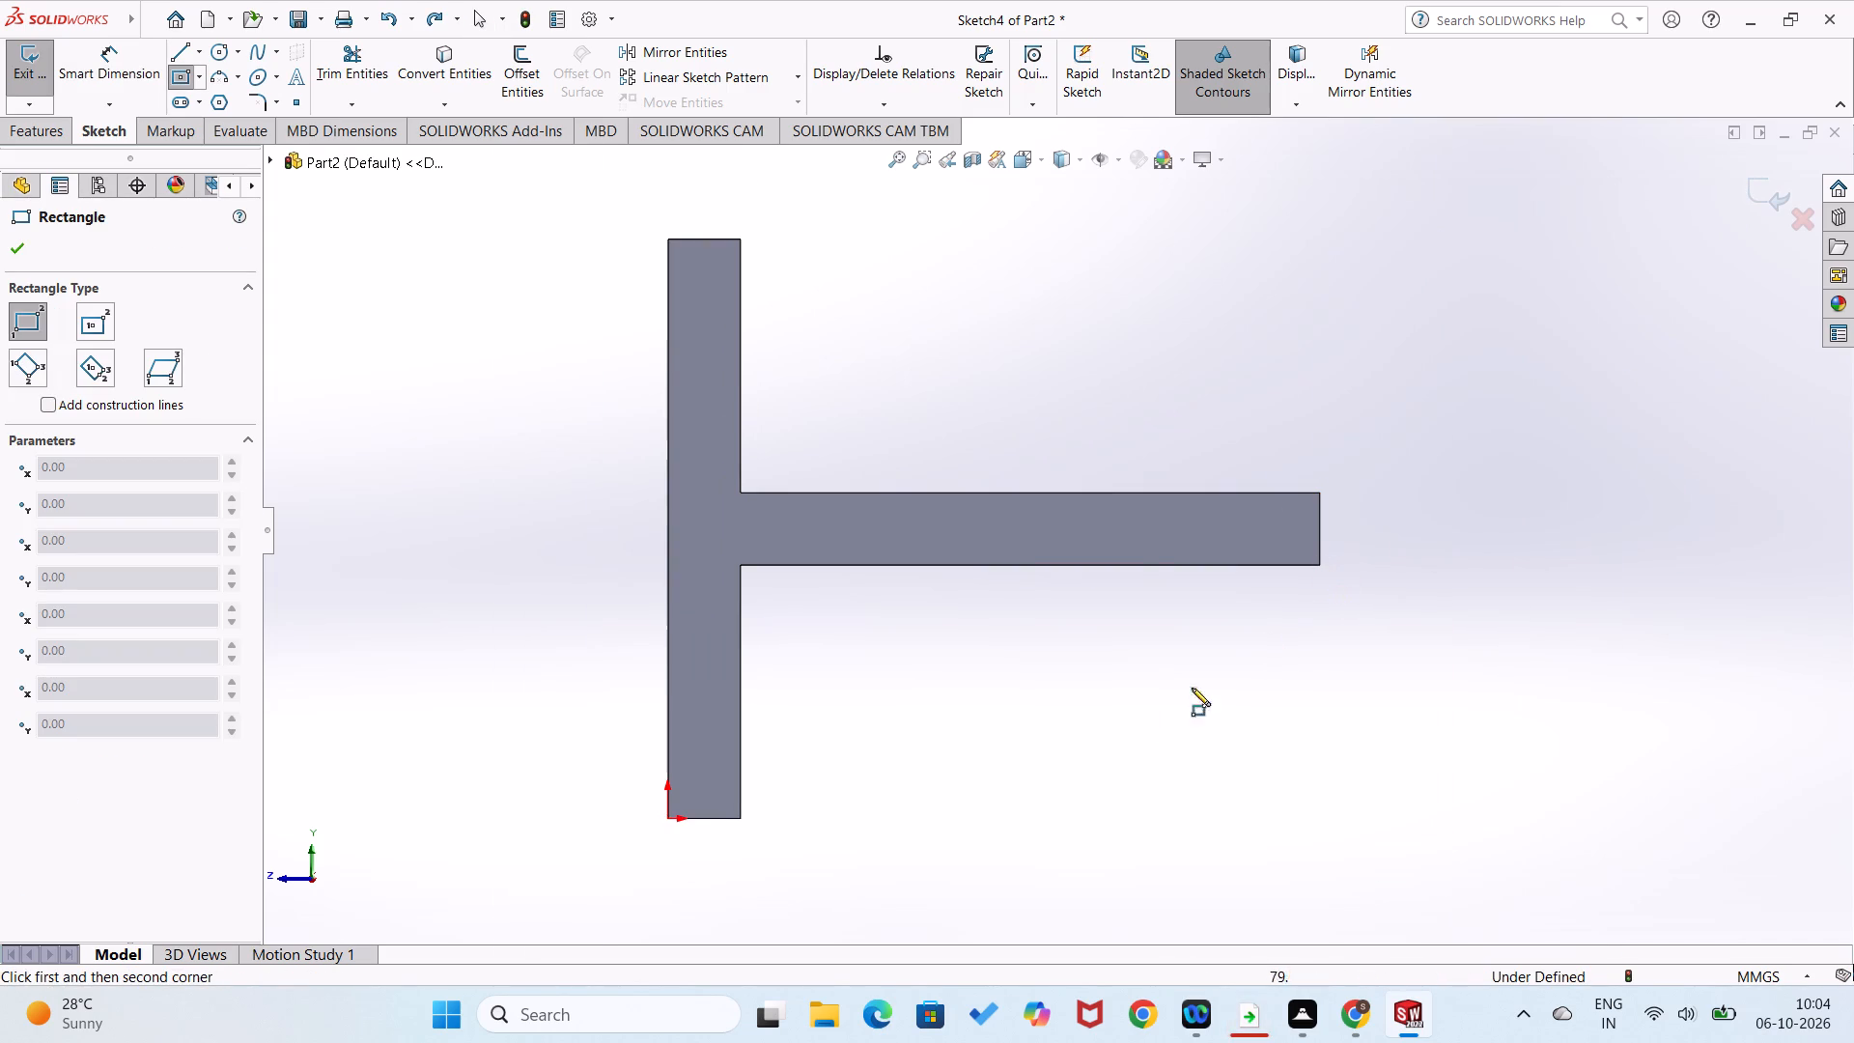
right_drag(996, 772, 826, 831)
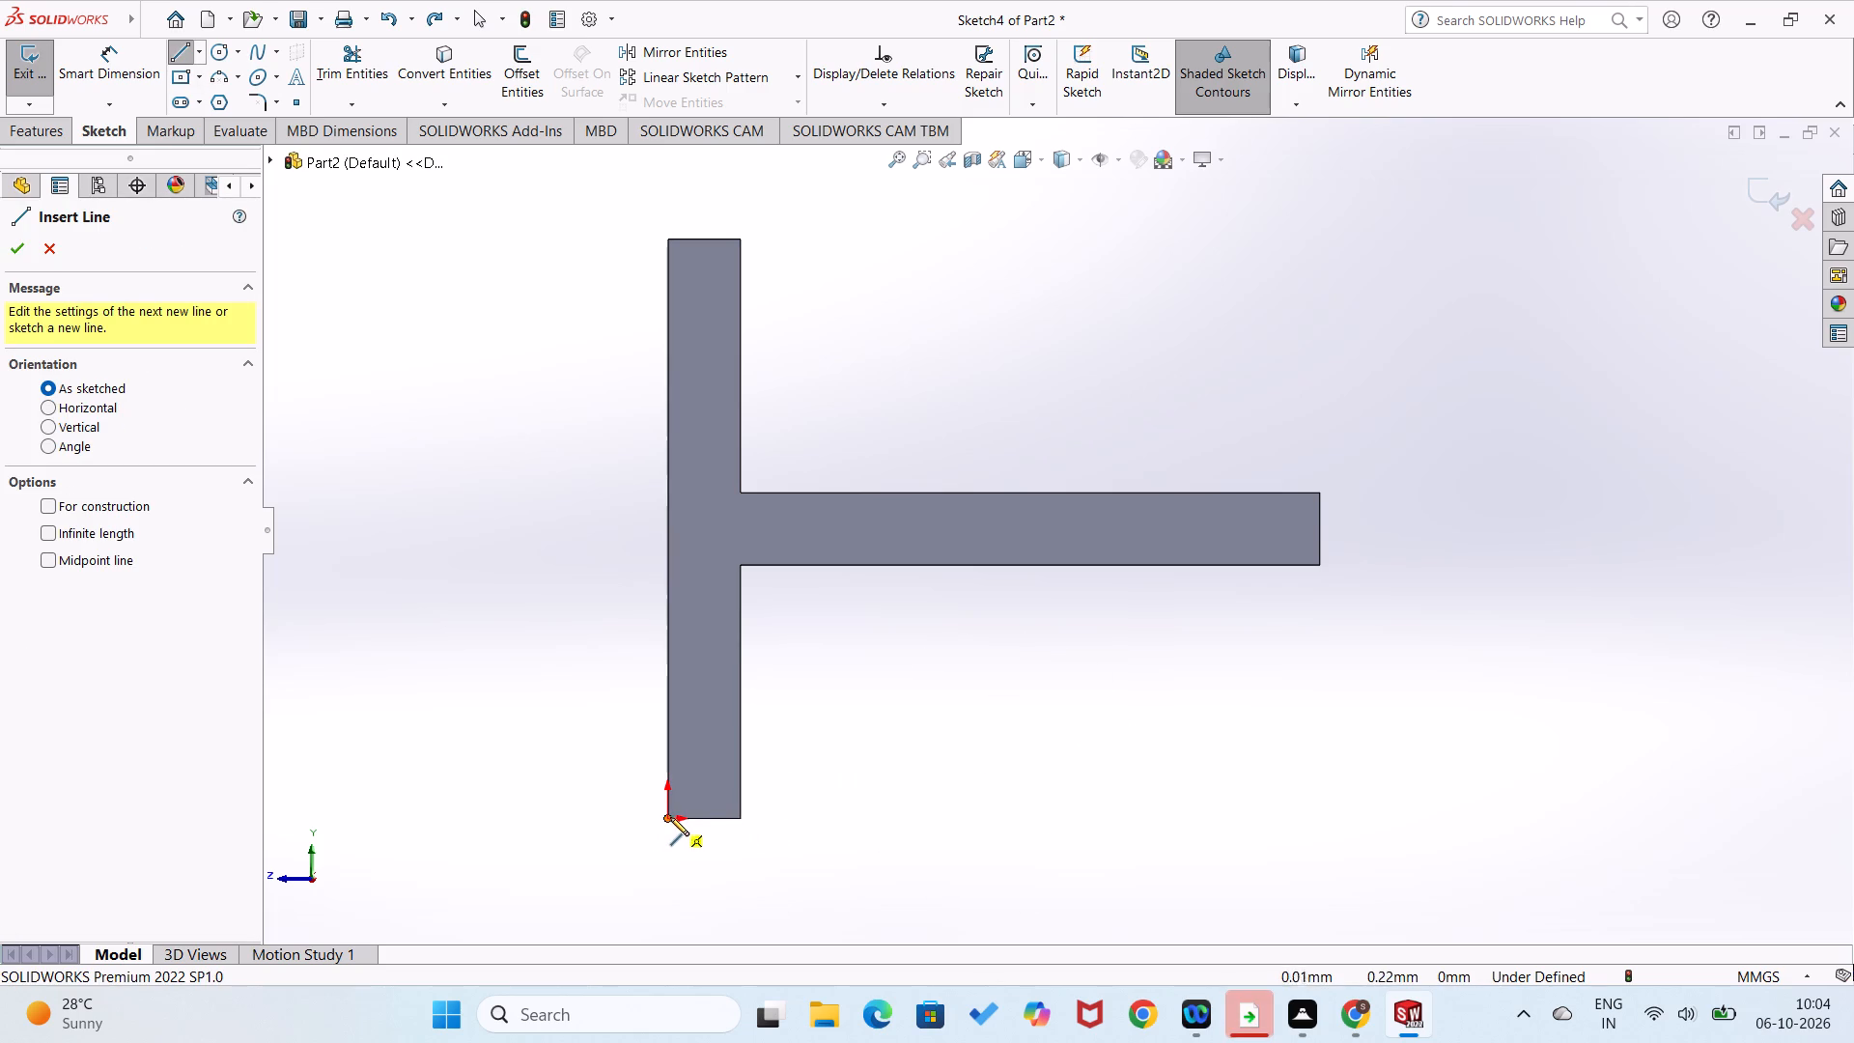
click(671, 816)
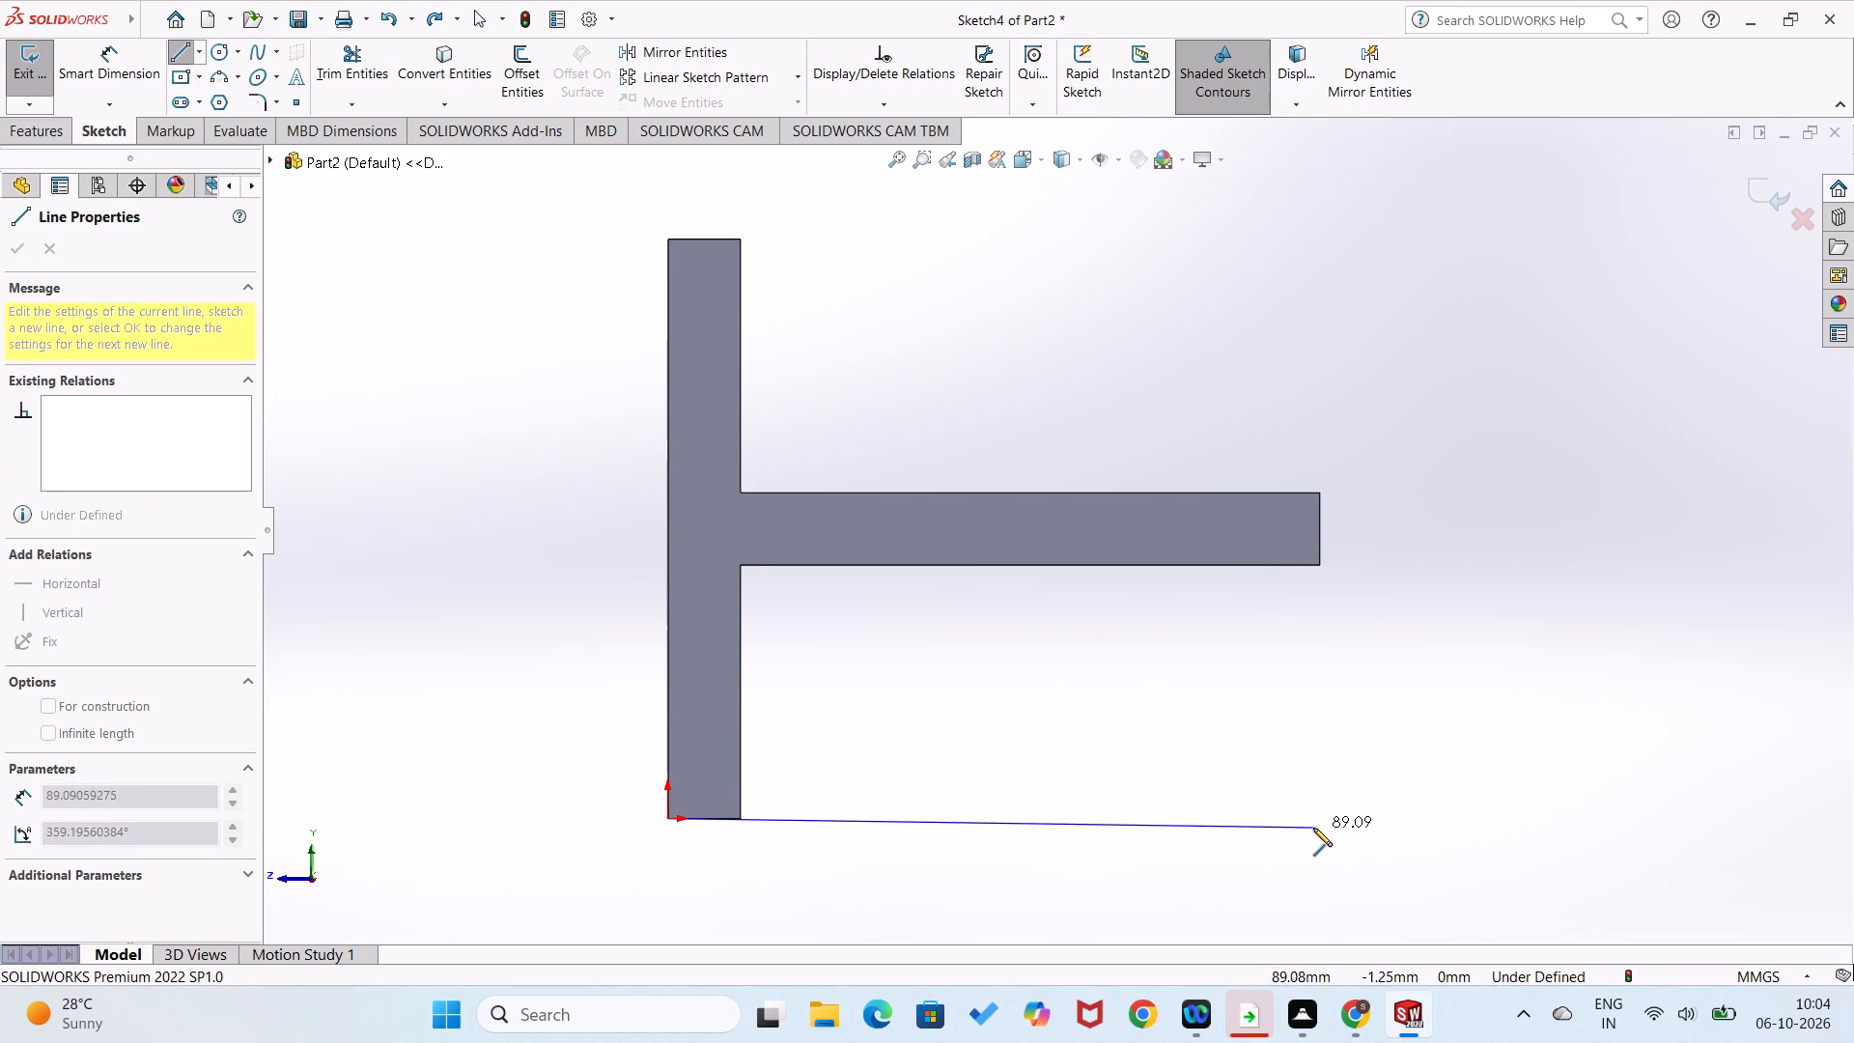
click(1341, 816)
right_drag(1431, 706, 1295, 802)
right_drag(1468, 593, 1303, 705)
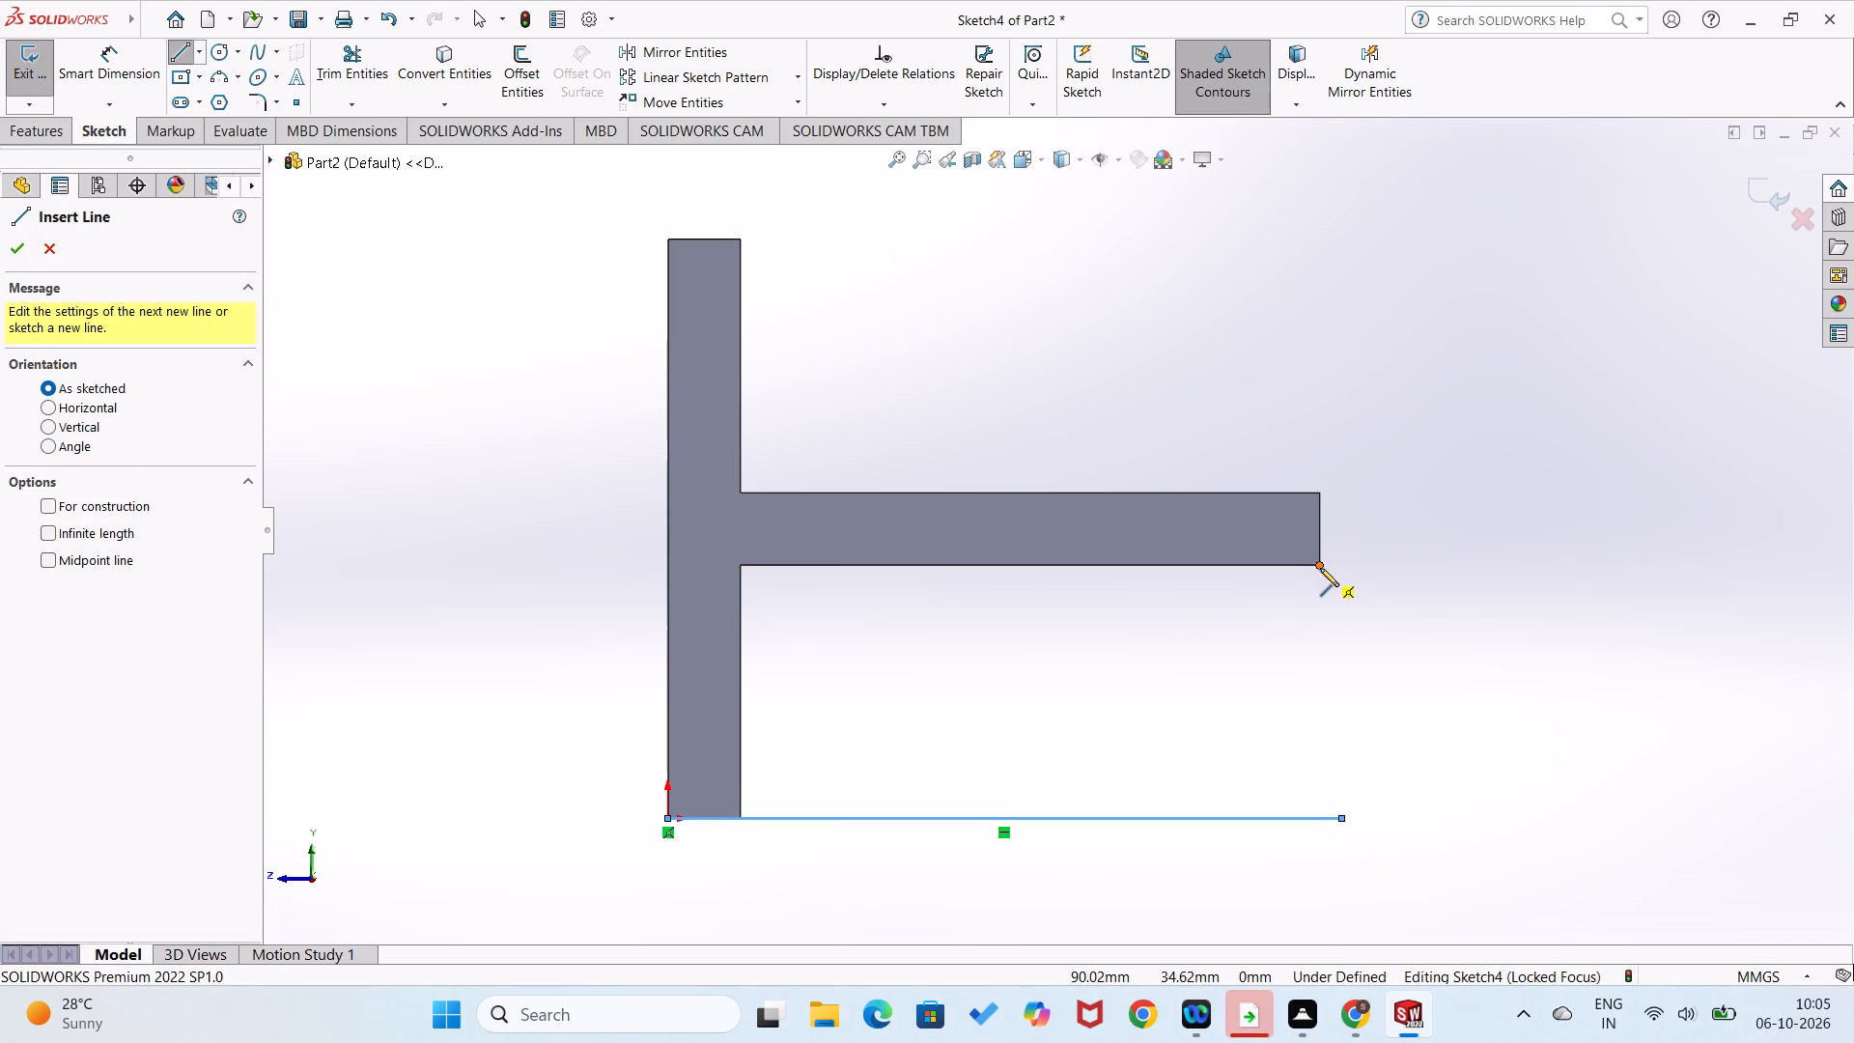
click(1320, 568)
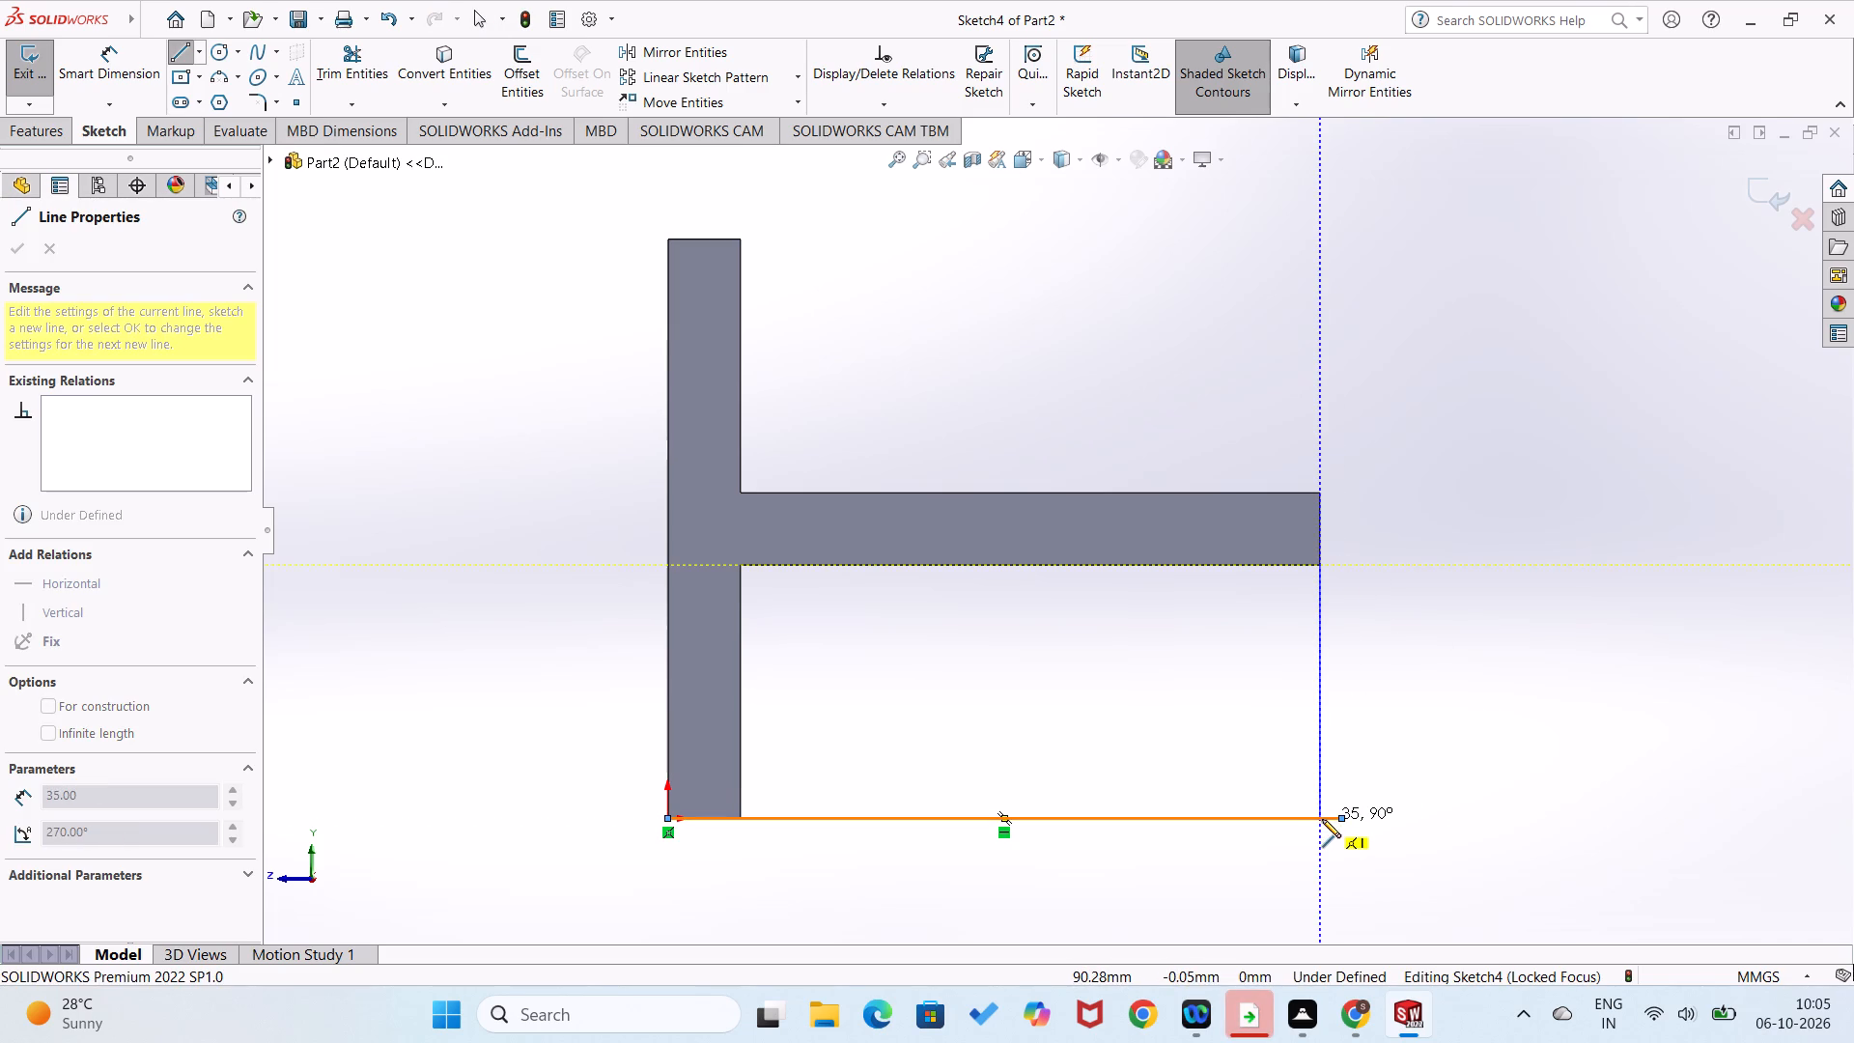
click(1320, 819)
right_drag(1392, 860, 1399, 657)
key(Escape)
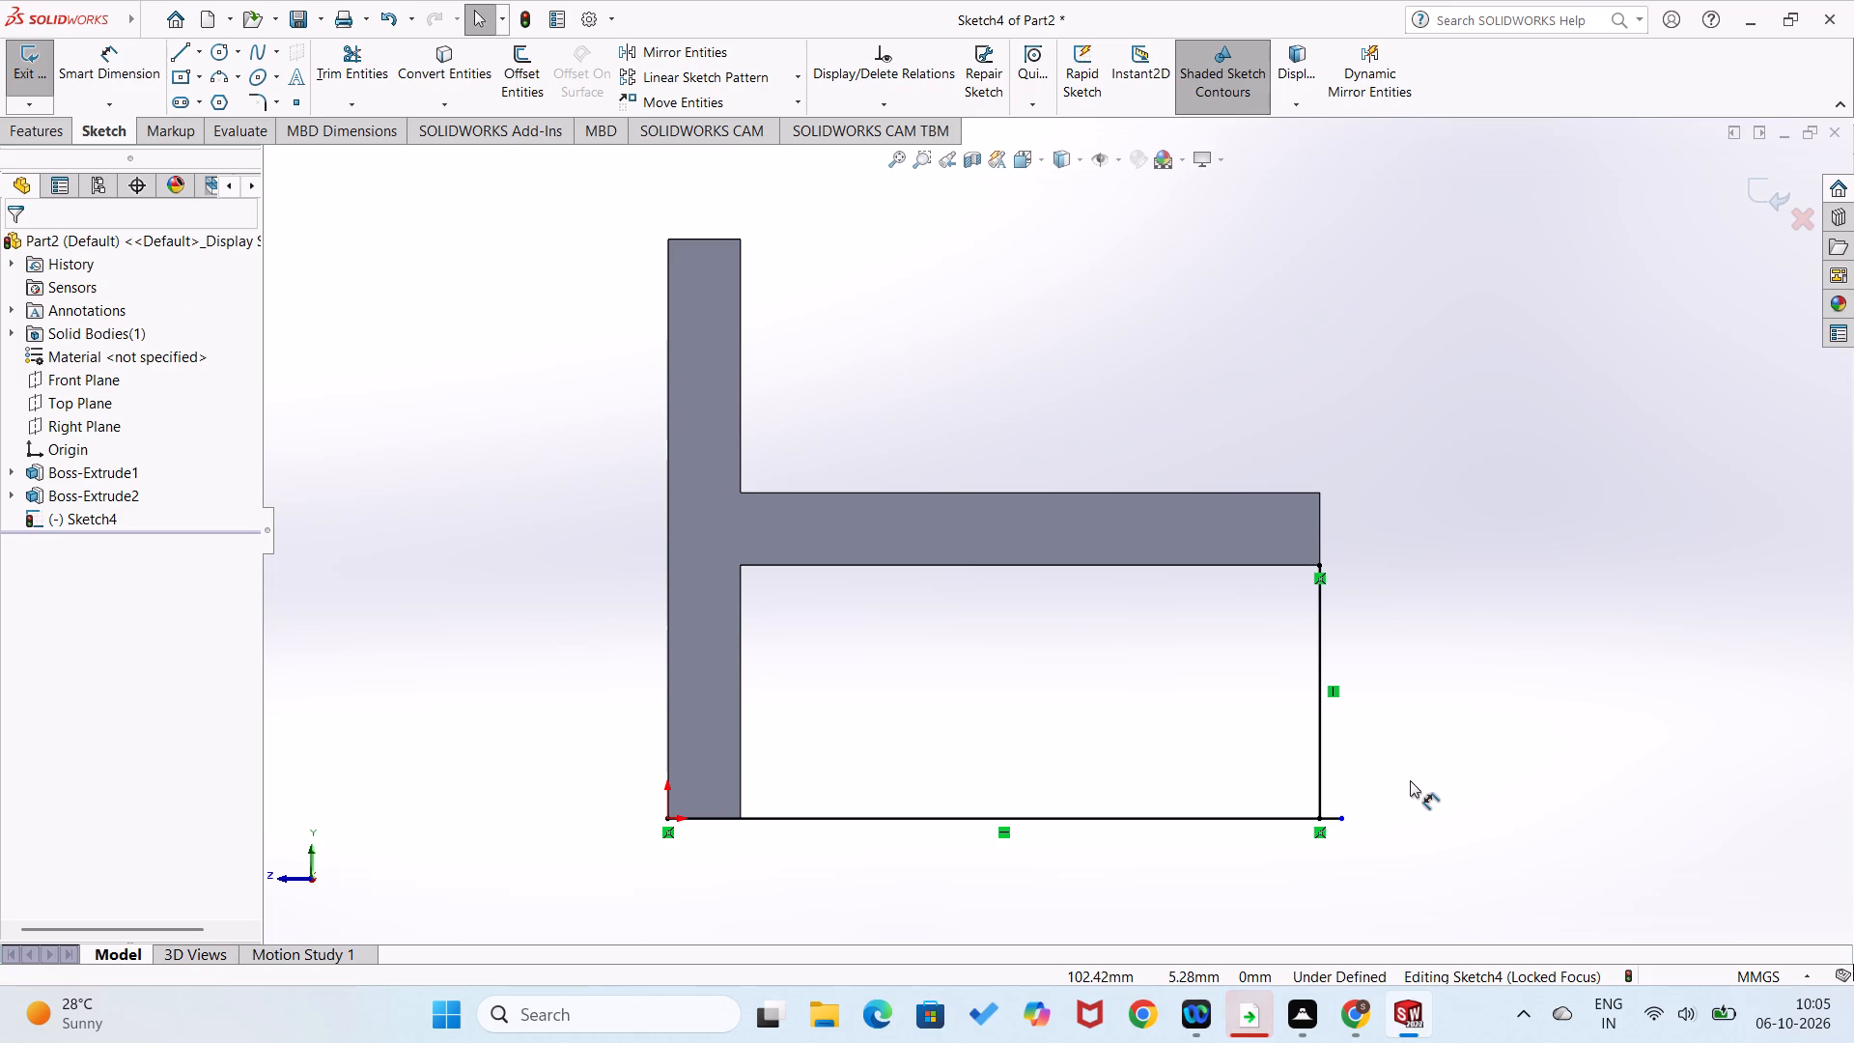
Move the horizontal helper line's free endpoint onto the lower end of the vertical helper line.
drag(1341, 817, 1330, 812)
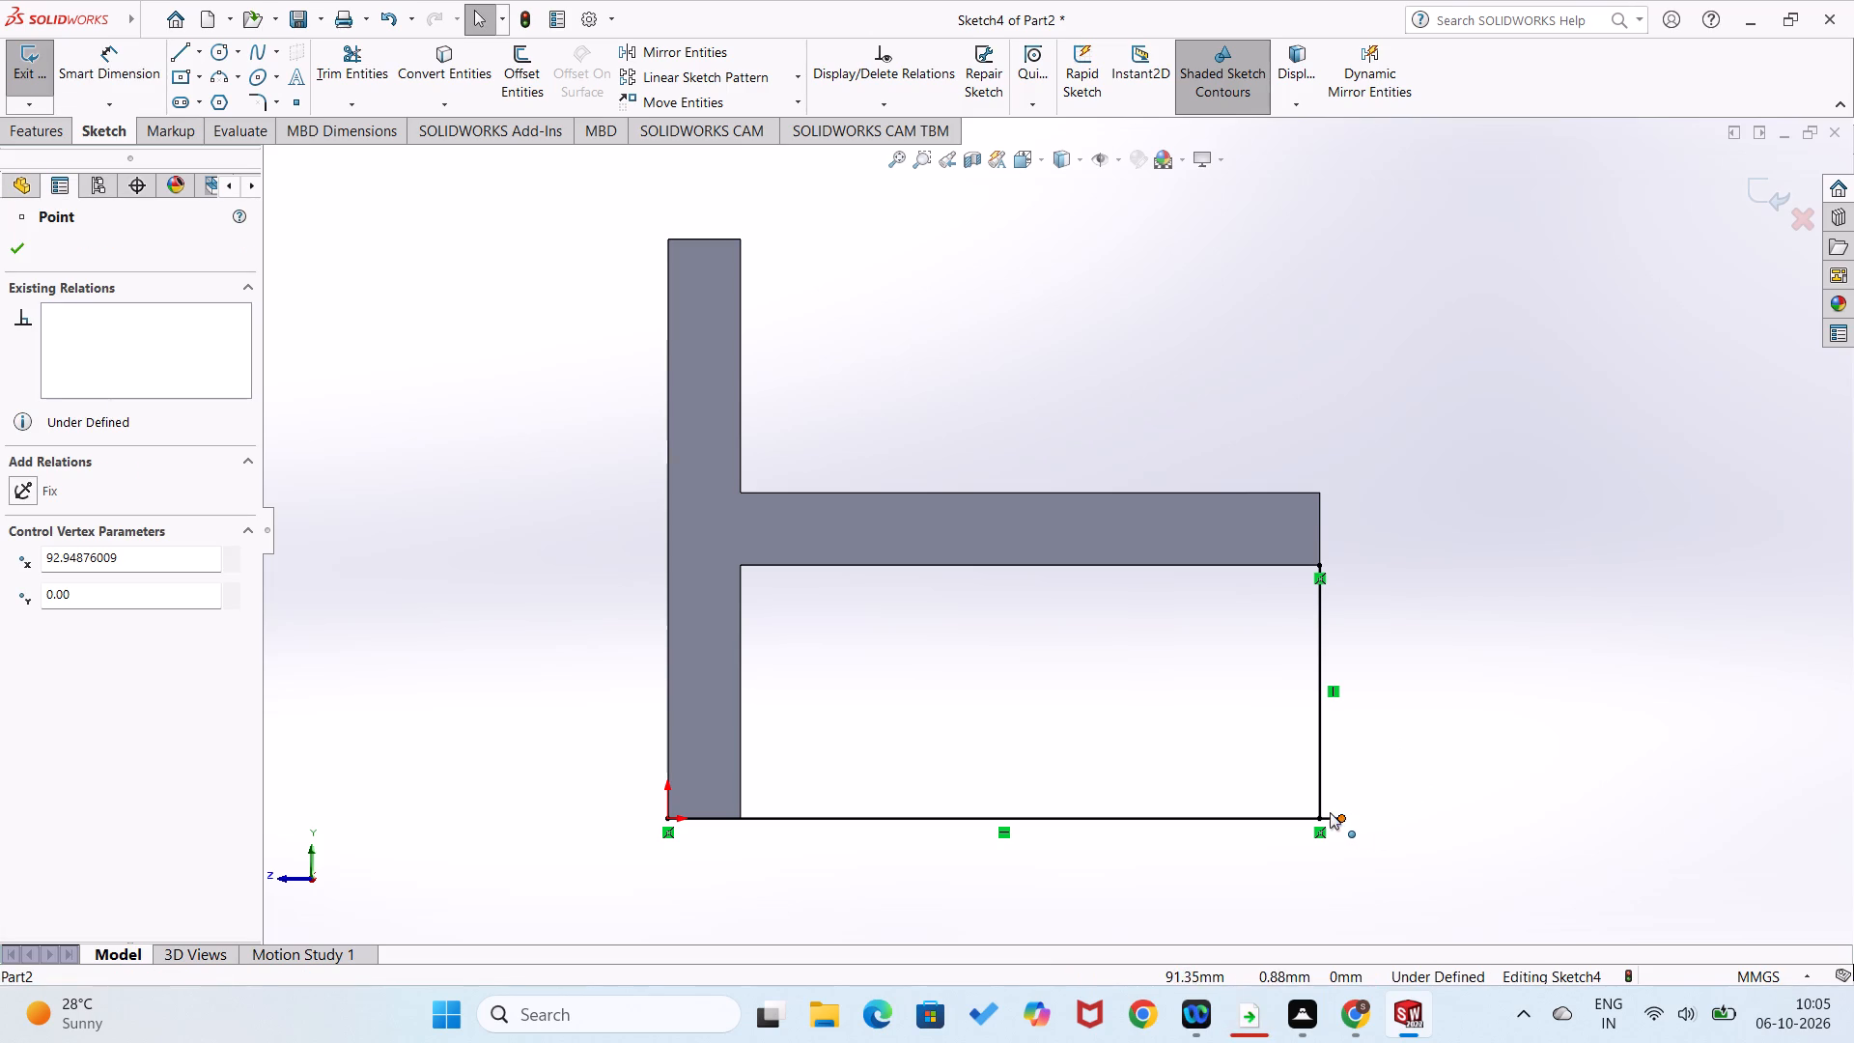
drag(1330, 812, 1371, 822)
drag(1372, 822, 1412, 816)
drag(1413, 818, 1320, 818)
Sketch an upright rectangle about 12 mm wide and 81 mm high from the helper lines' corner, extending outward past the crossbar's free end.
right_drag(1371, 799, 1379, 684)
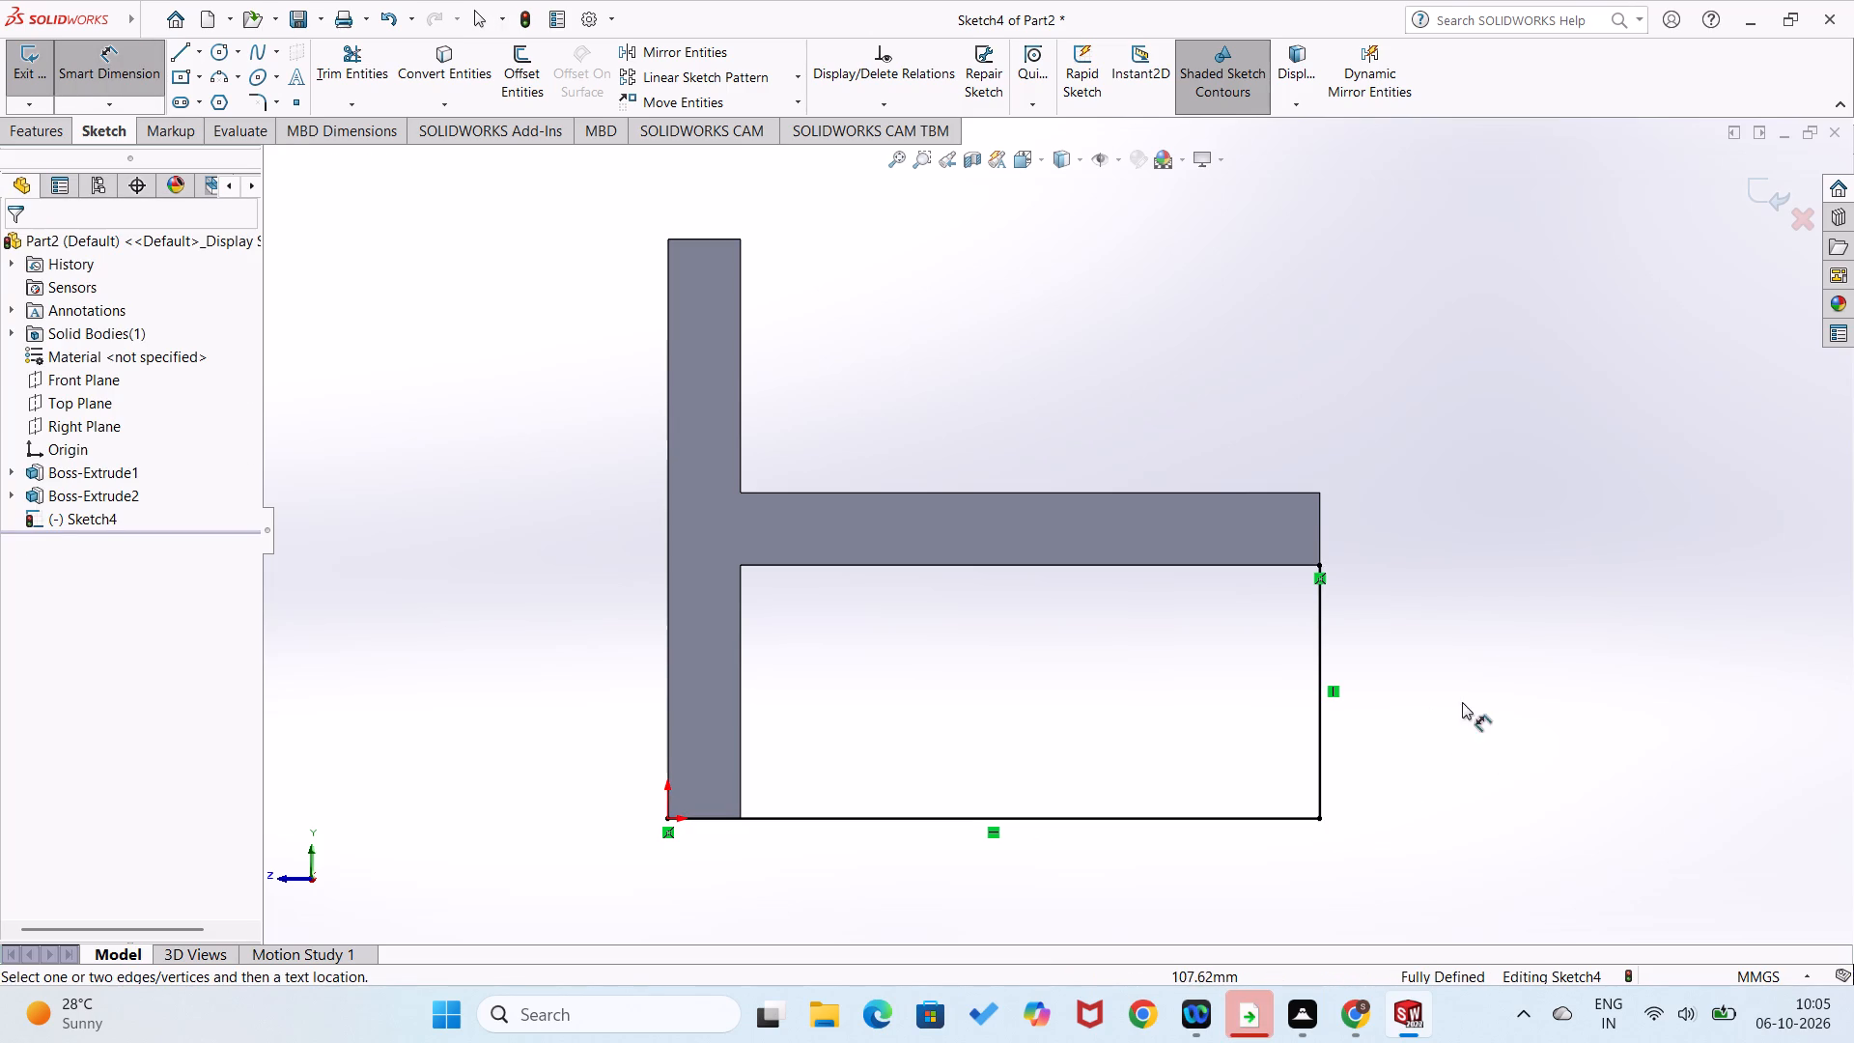
right_drag(1506, 617, 1481, 820)
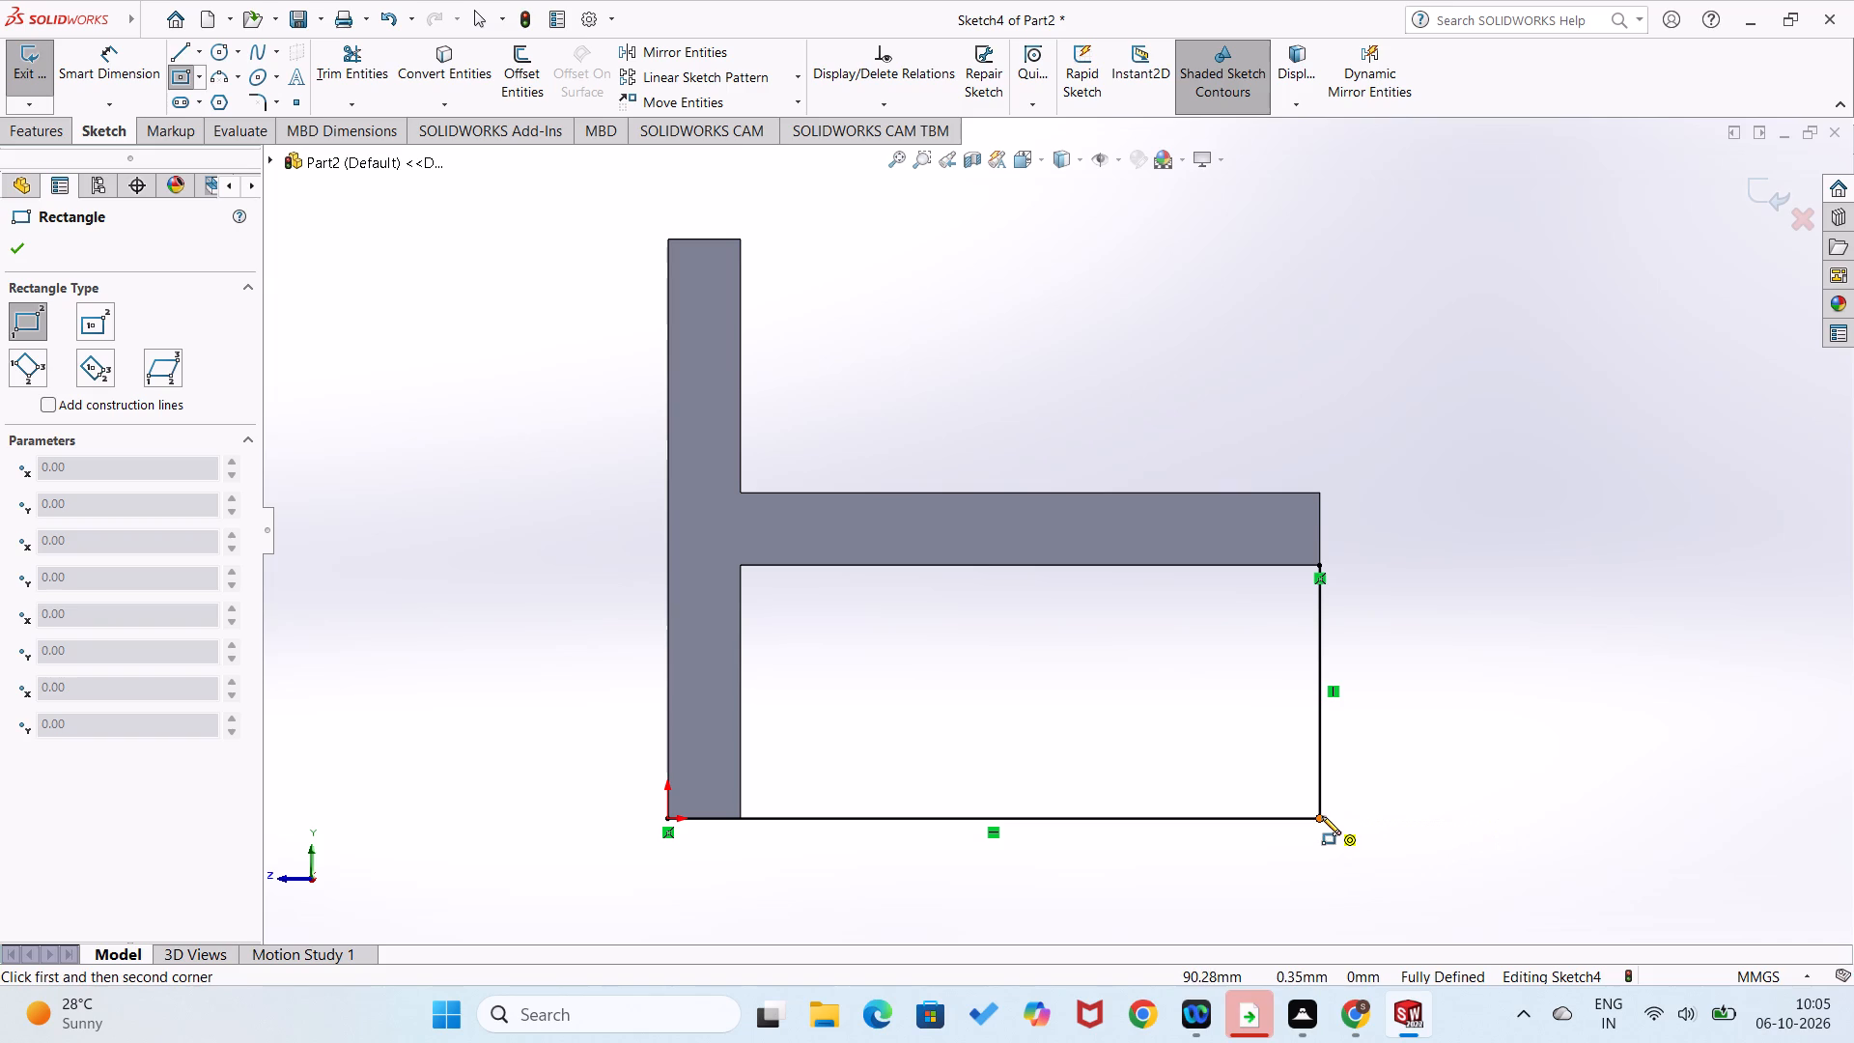
drag(1322, 816, 1322, 781)
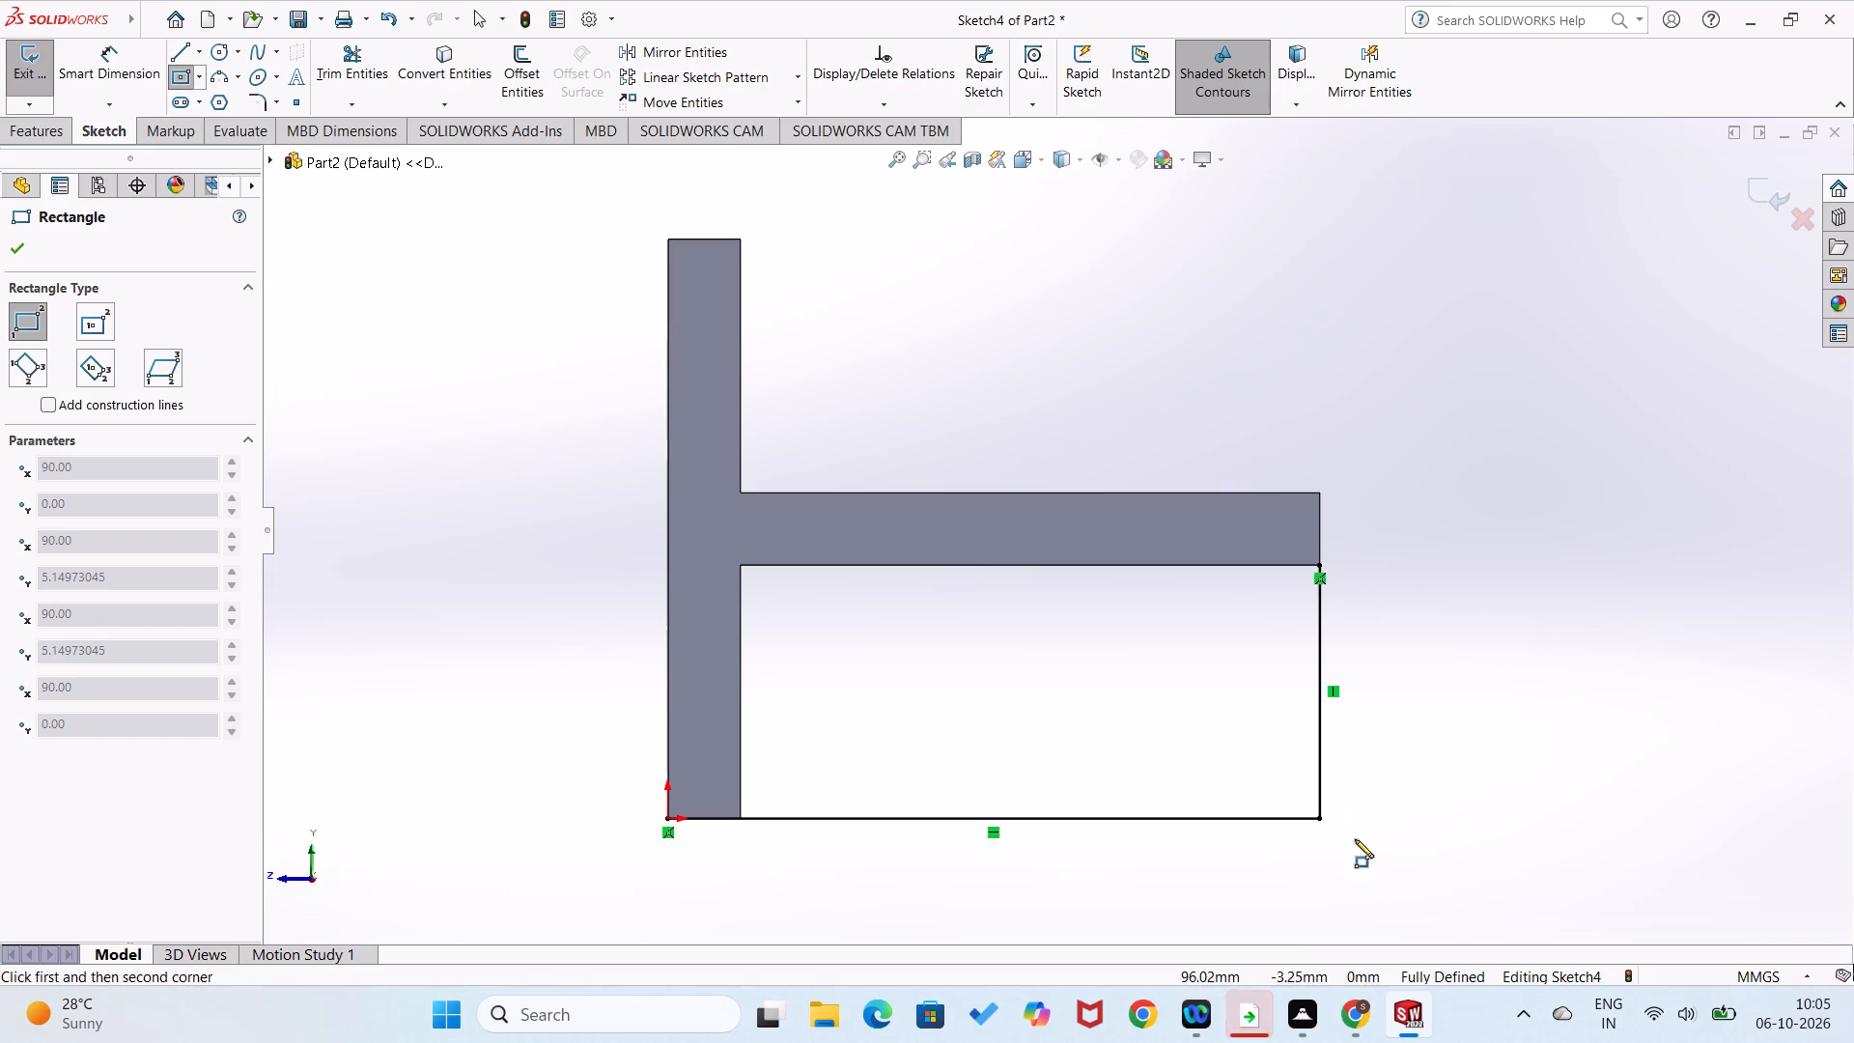
click(1320, 823)
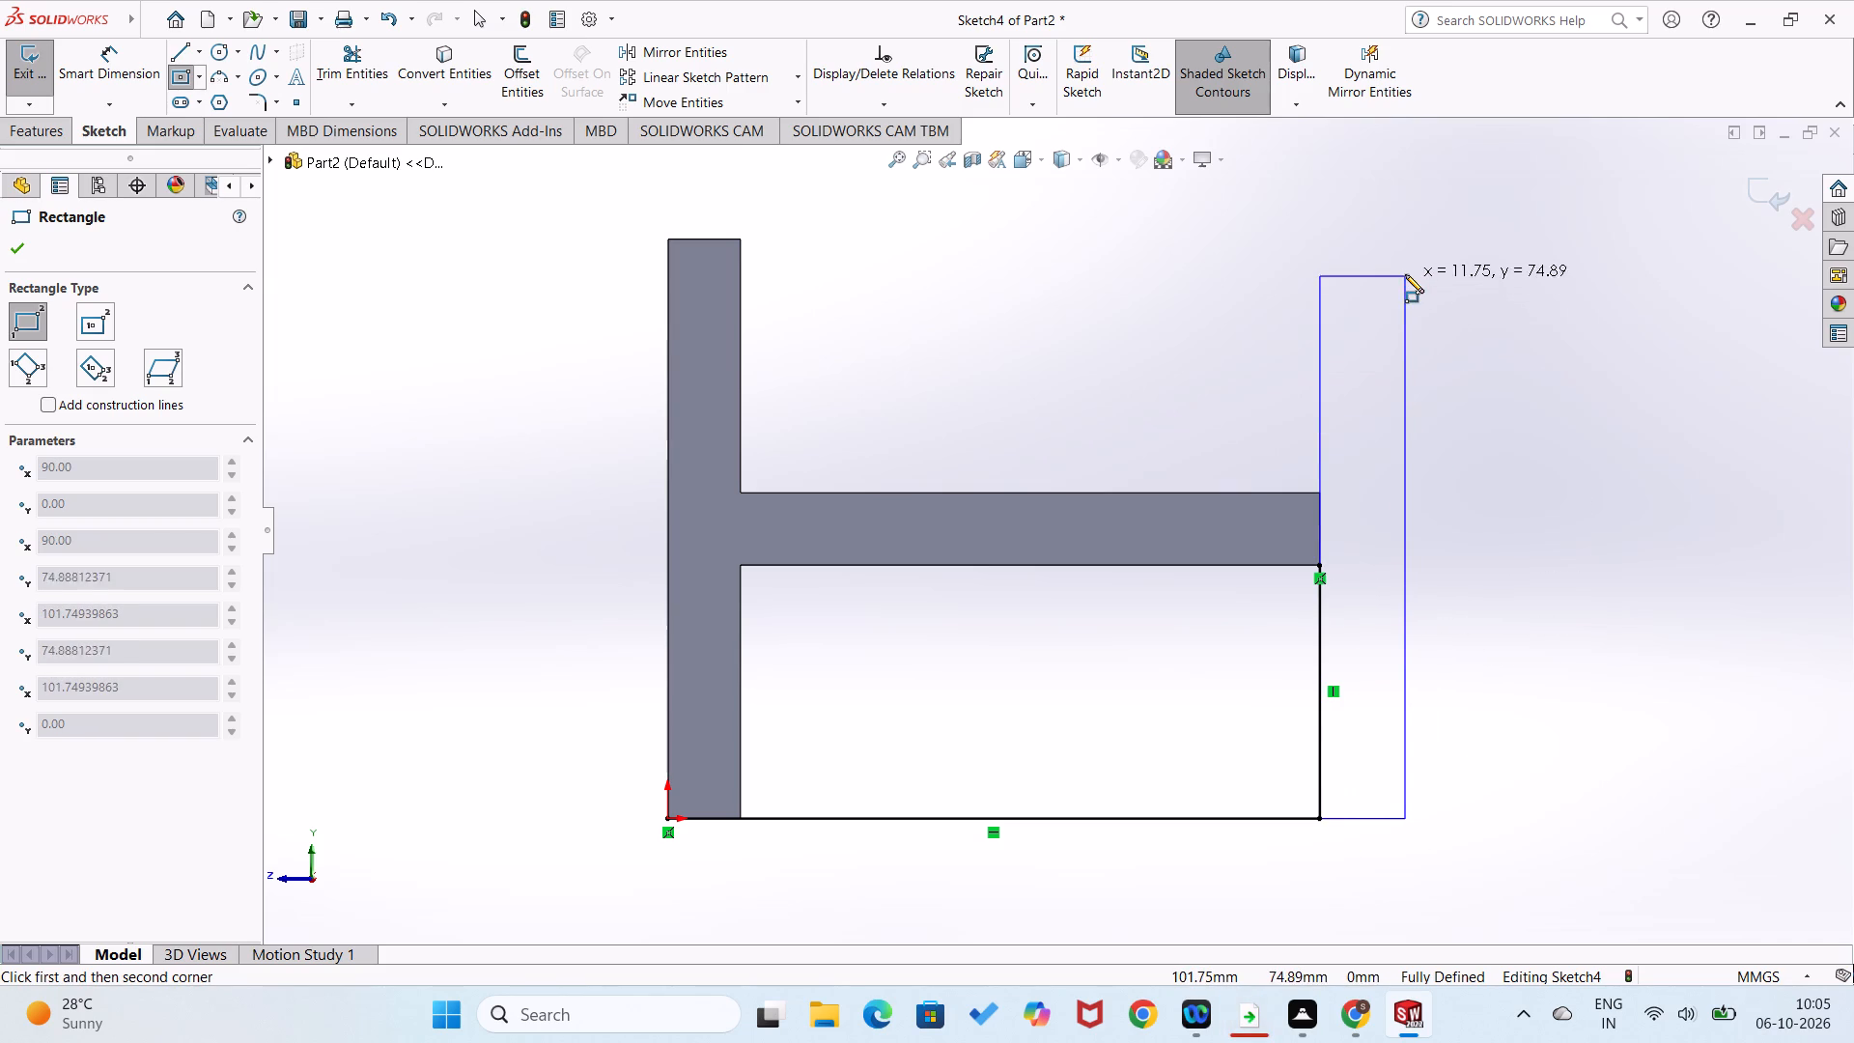
click(1405, 233)
Dimension the new upright rectangle with a height of 80 mm and a width of 10 mm.
right_drag(1592, 598, 1569, 387)
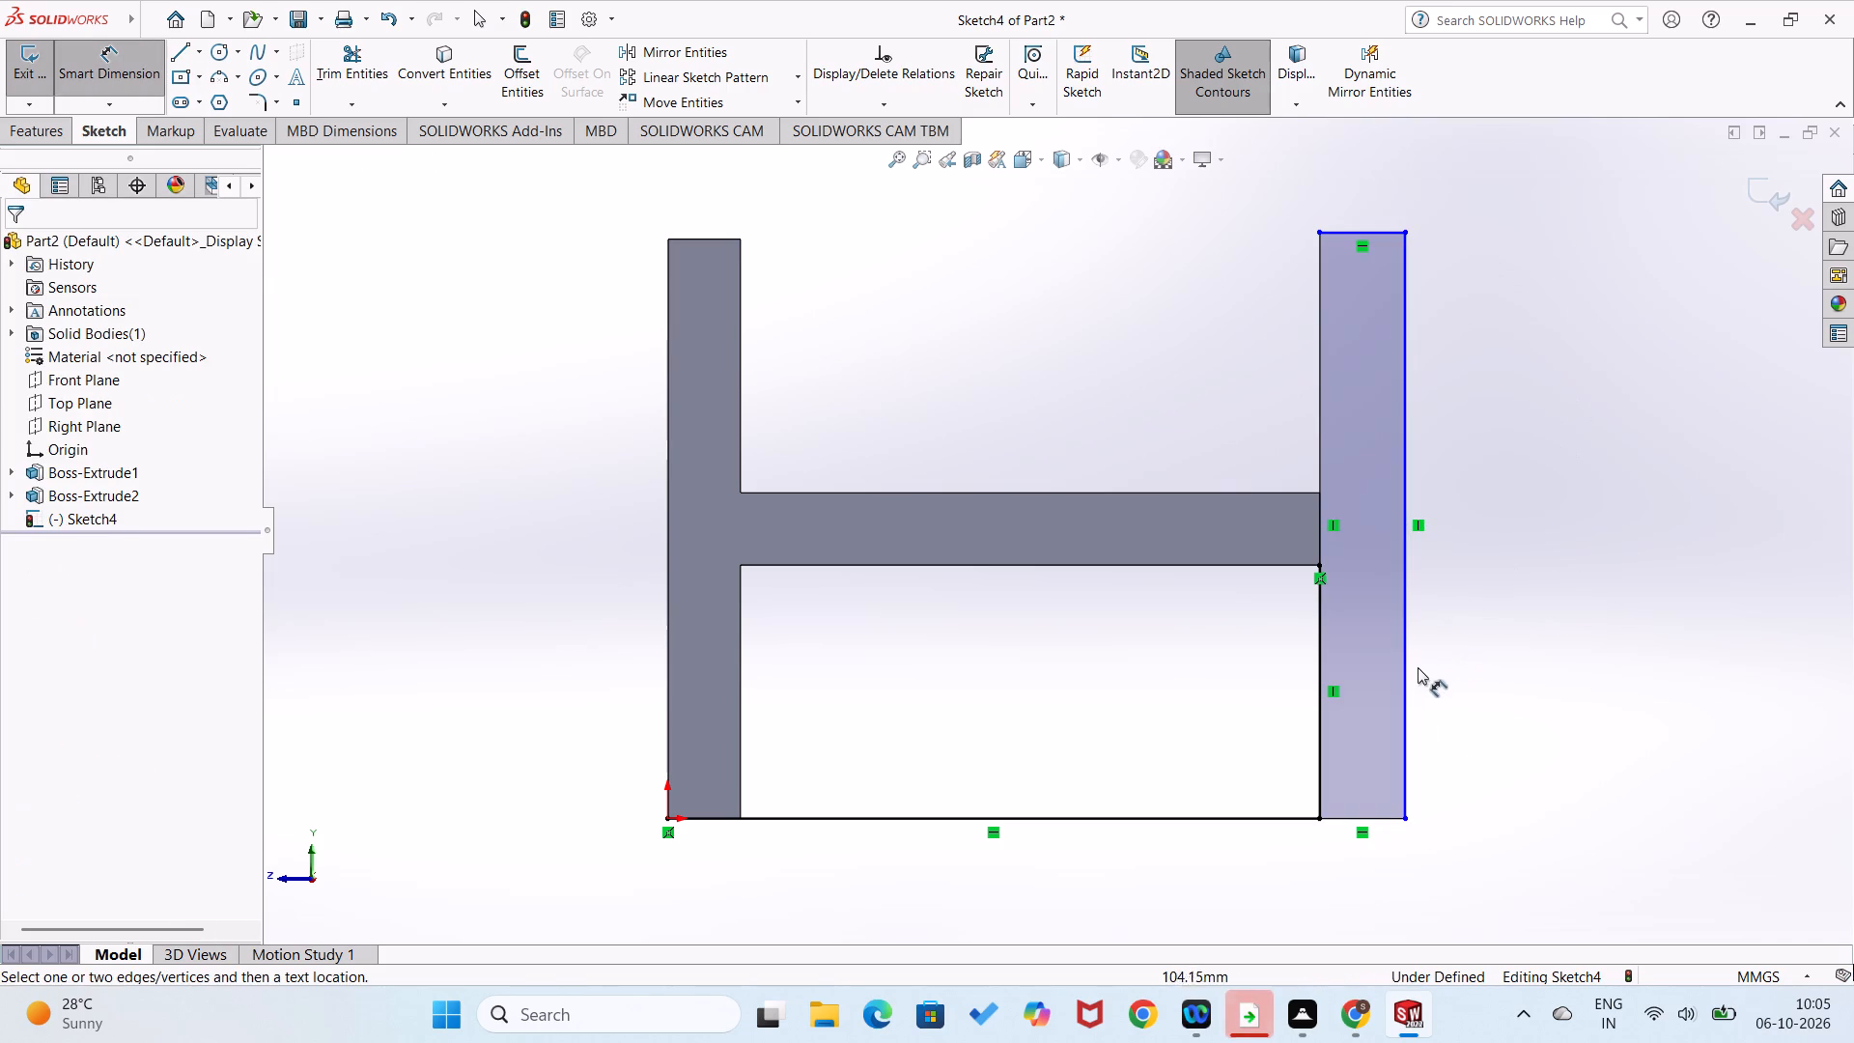
click(1404, 672)
click(1498, 681)
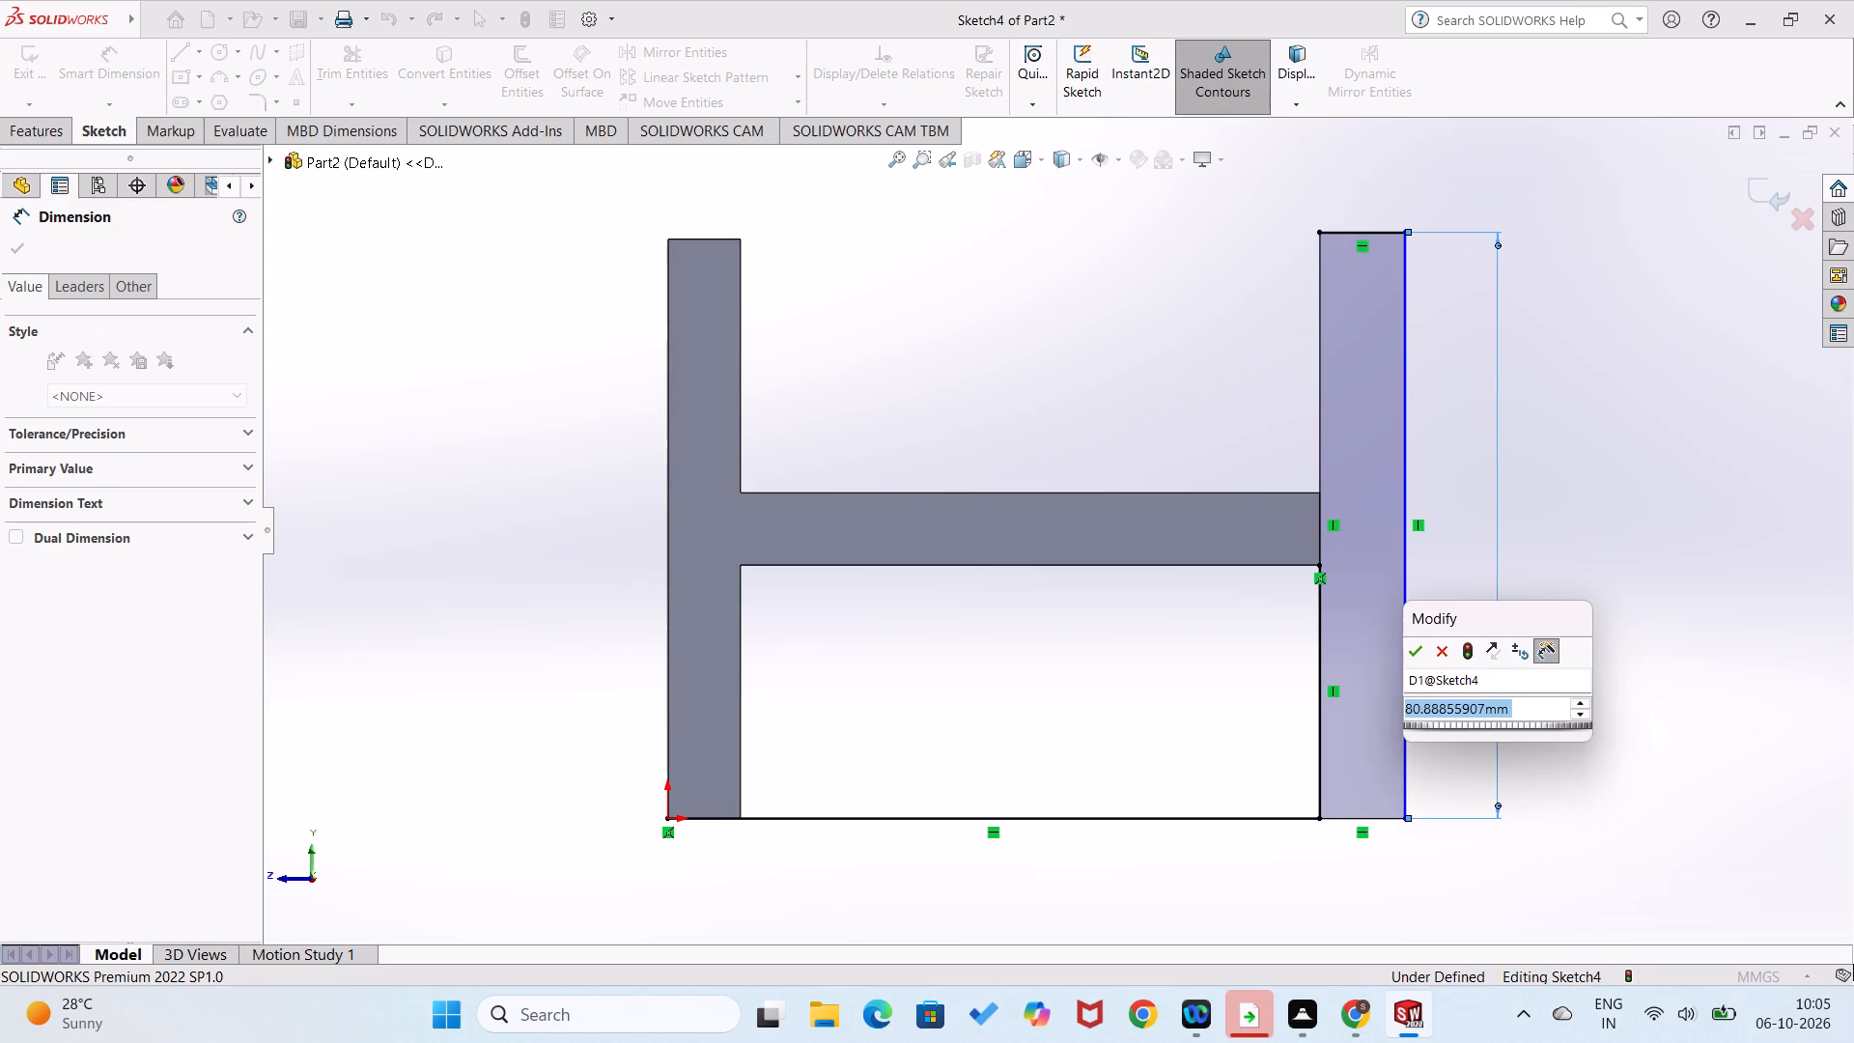
text(80)
key(Return)
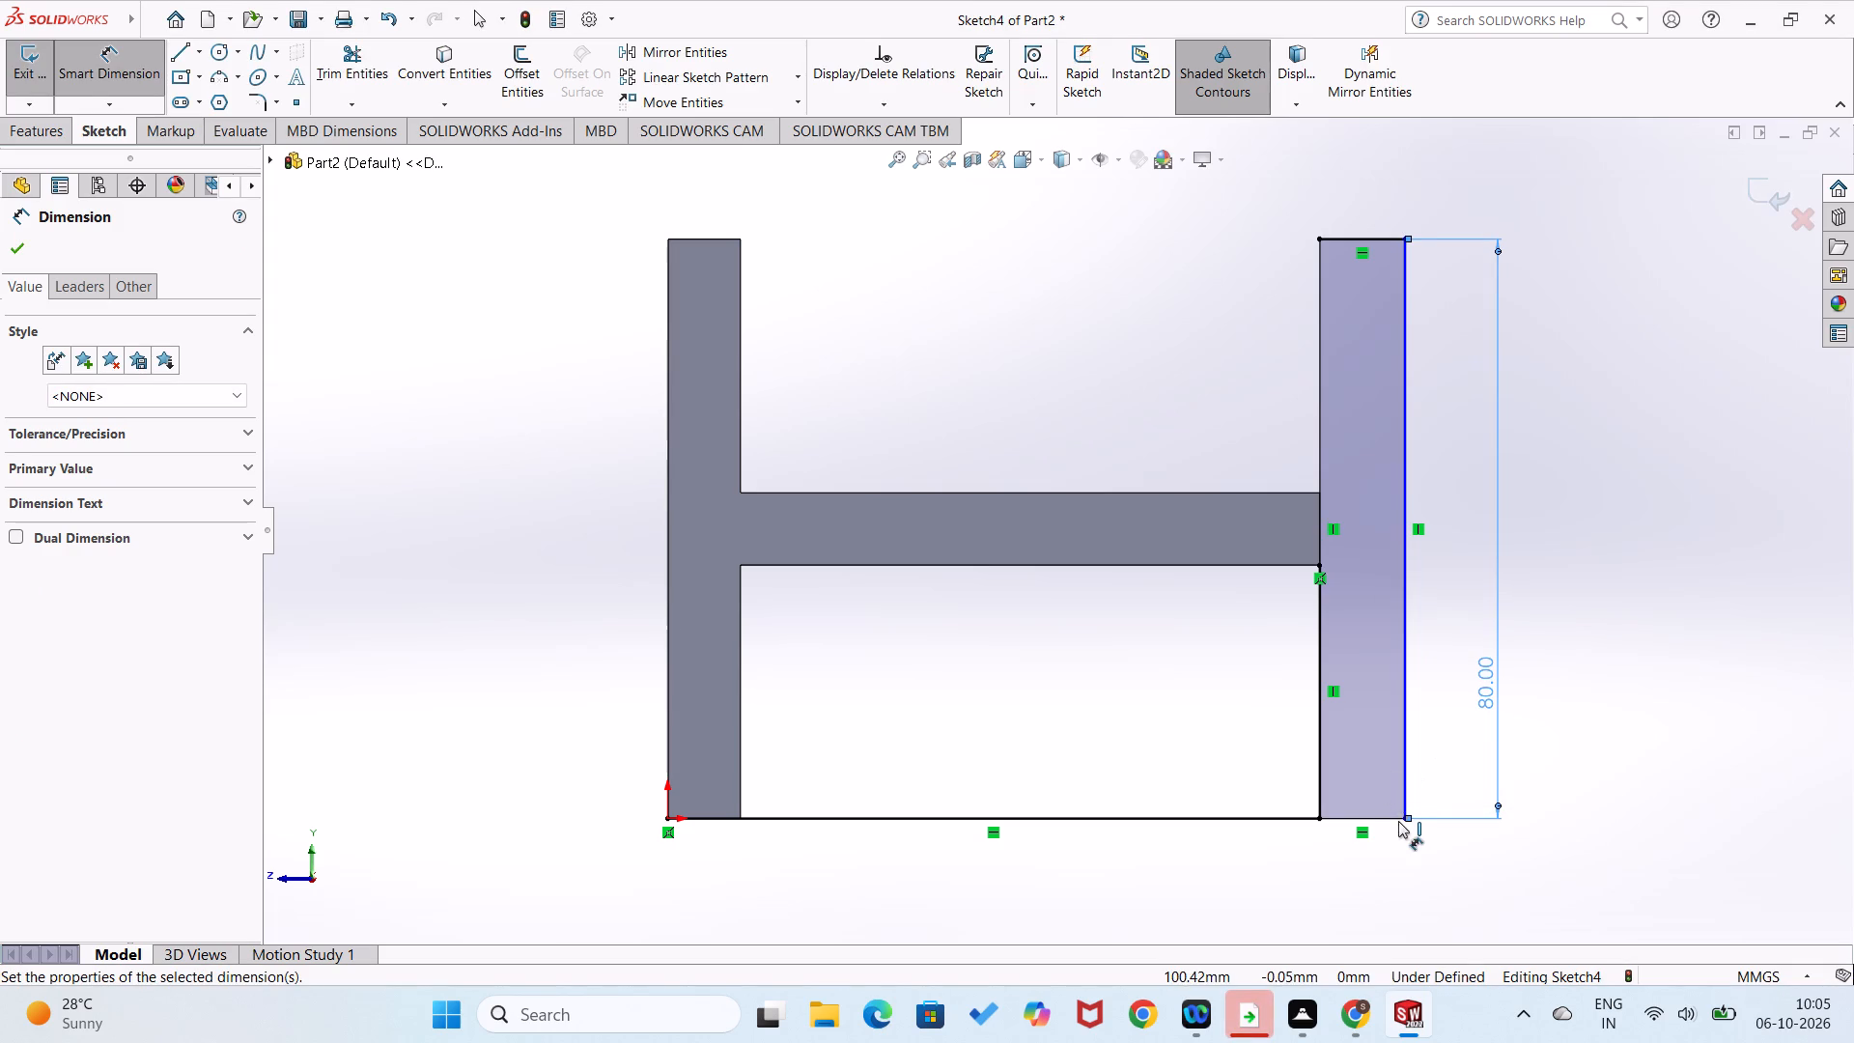
click(1398, 821)
click(1419, 859)
text(10)
key(Return)
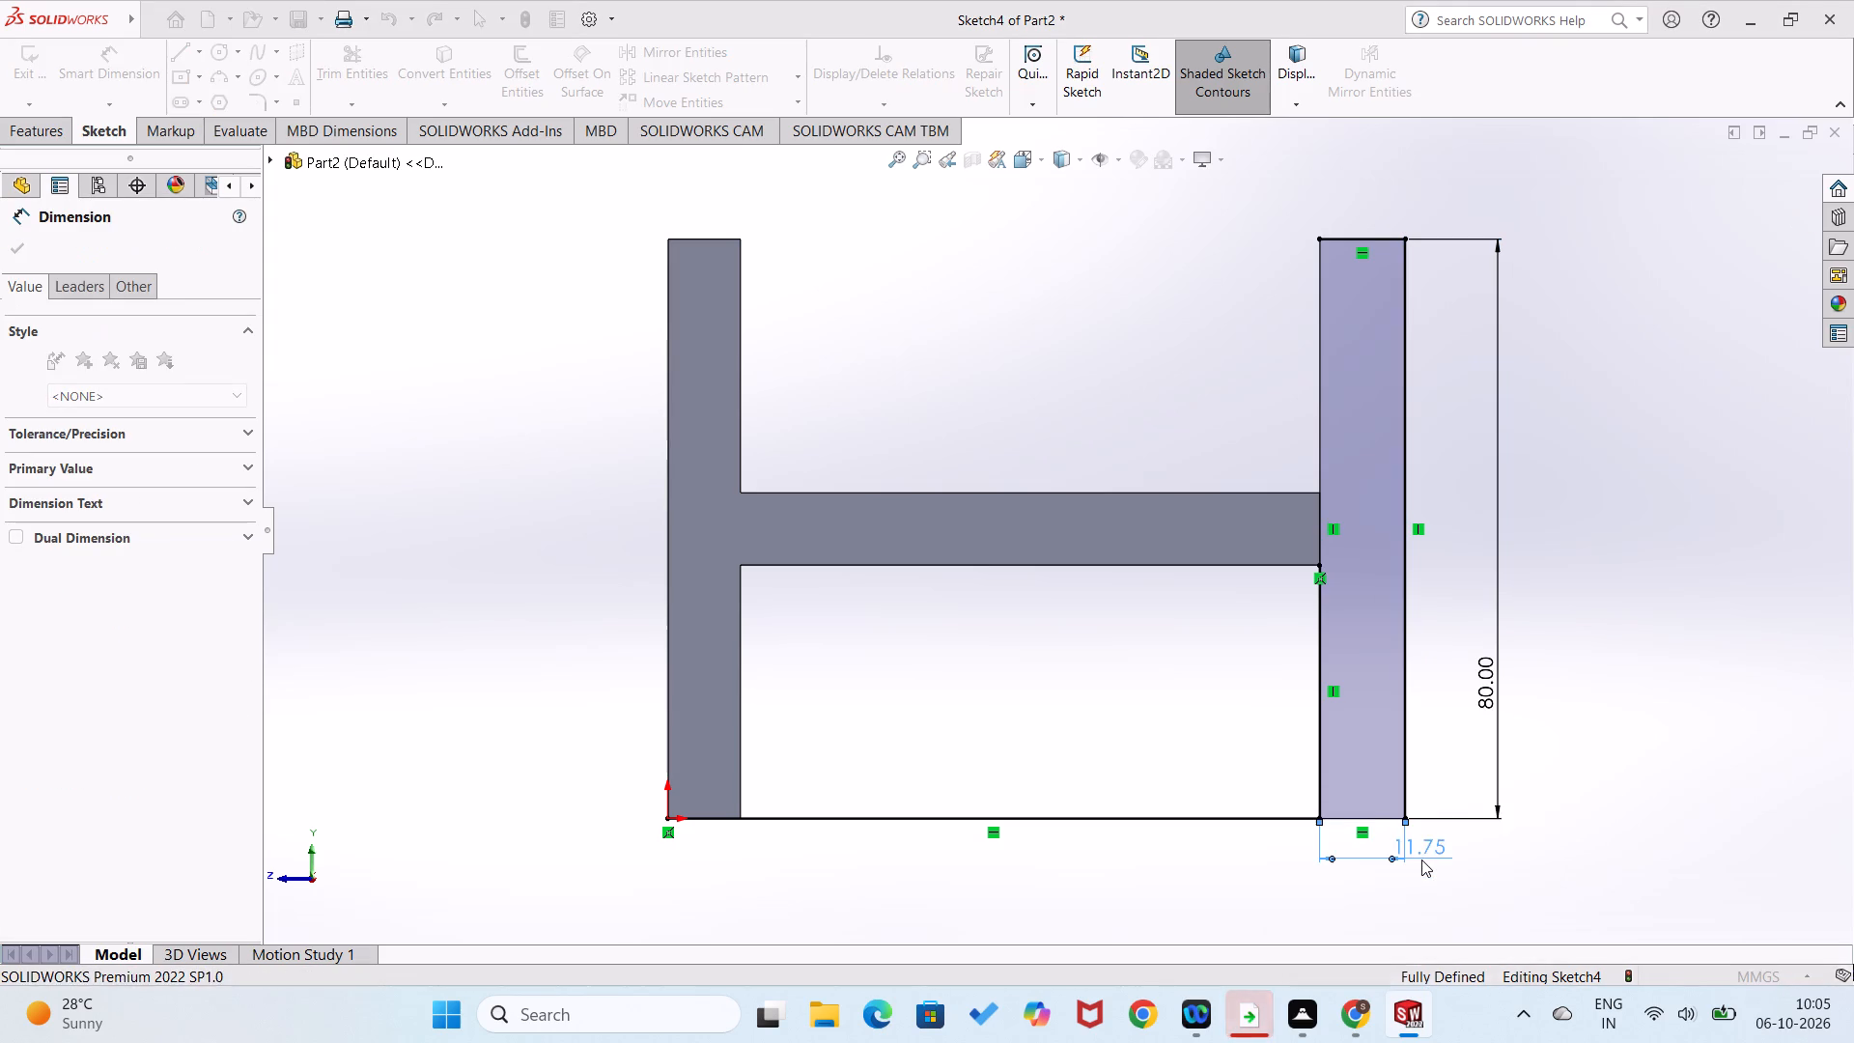
Delete the horizontal and vertical helper lines from the sketch.
click(1266, 818)
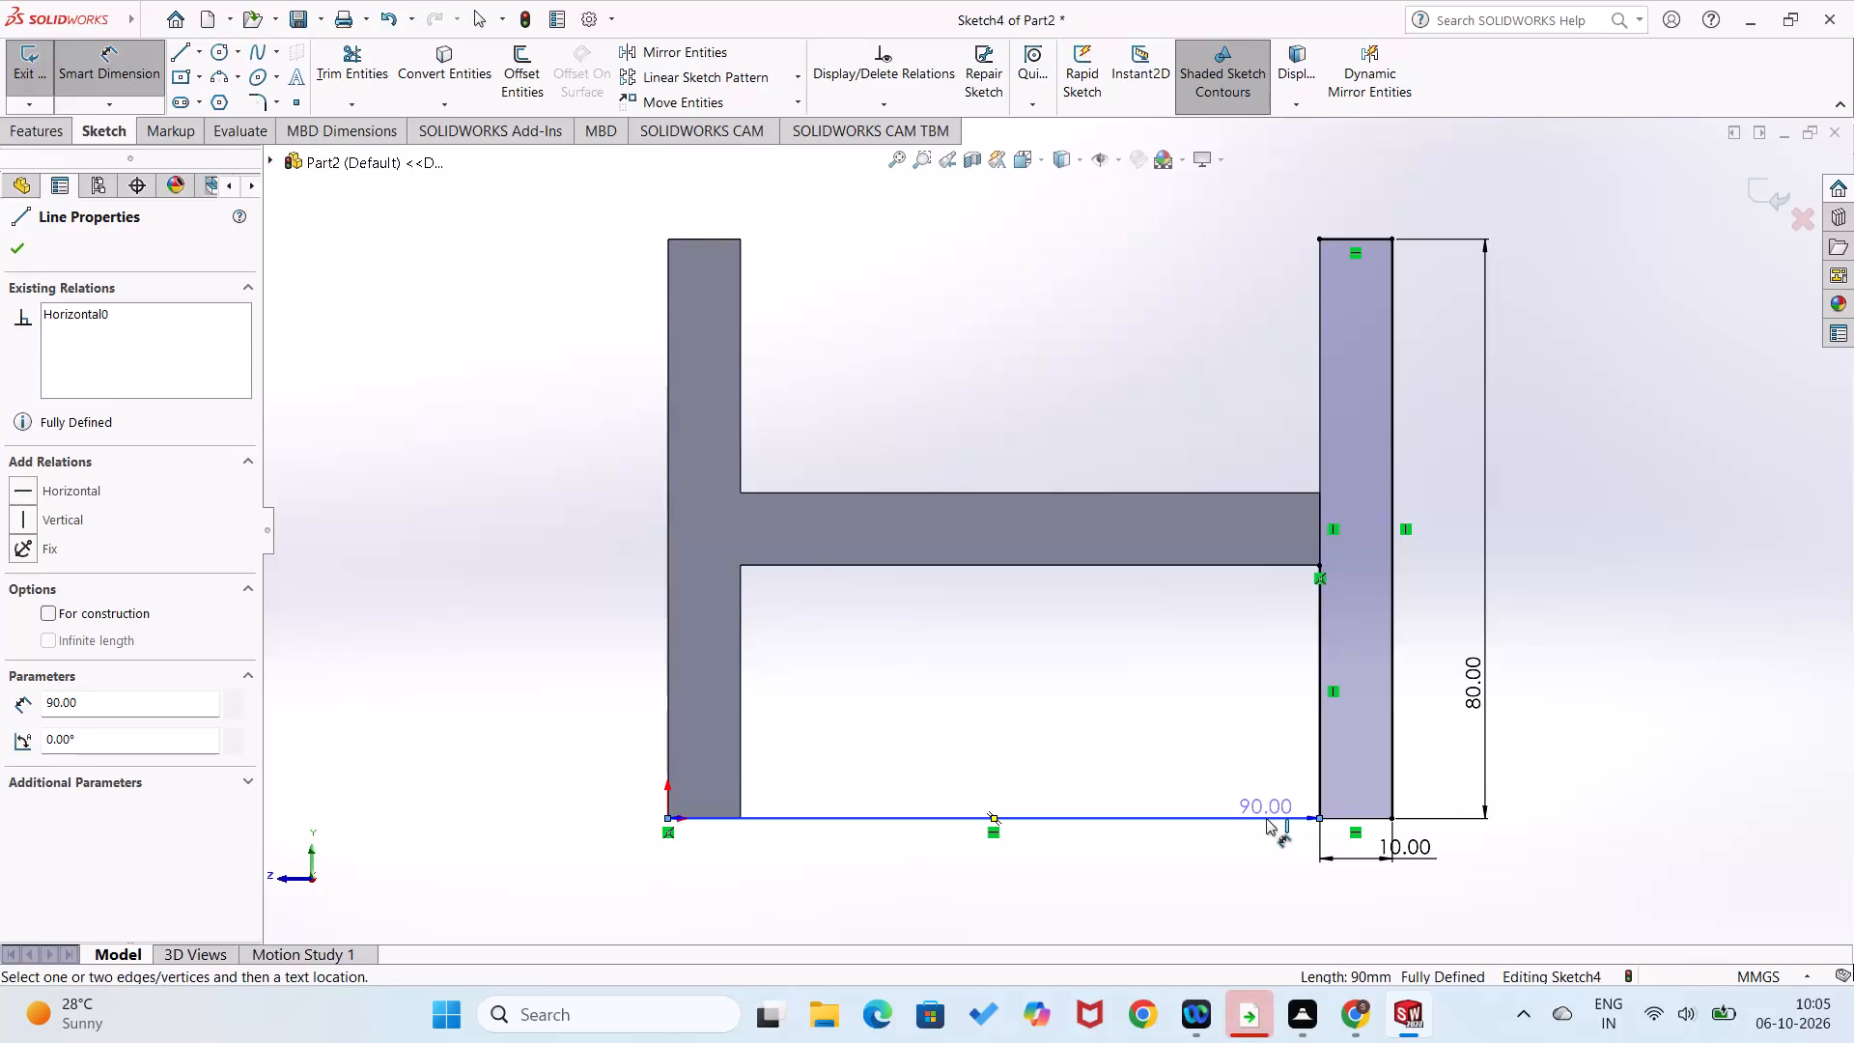
key(Delete)
click(1322, 779)
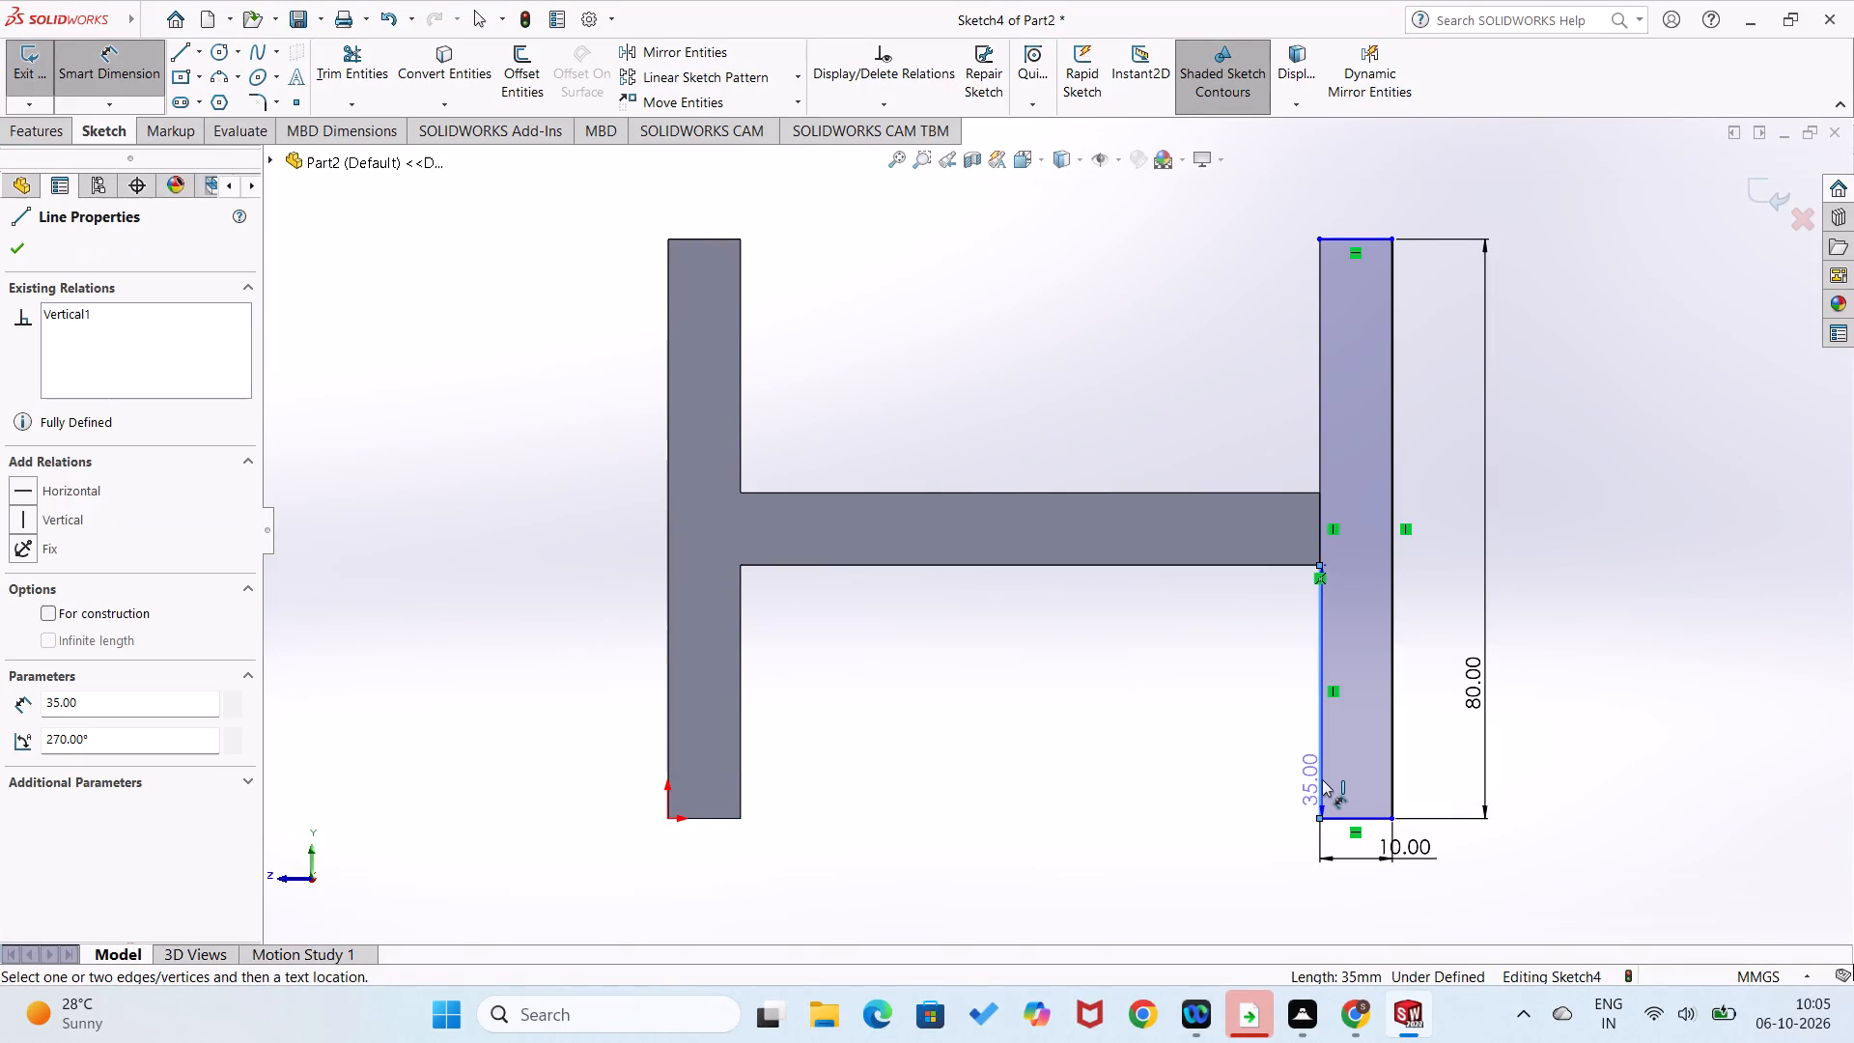
key(Delete)
click(1273, 763)
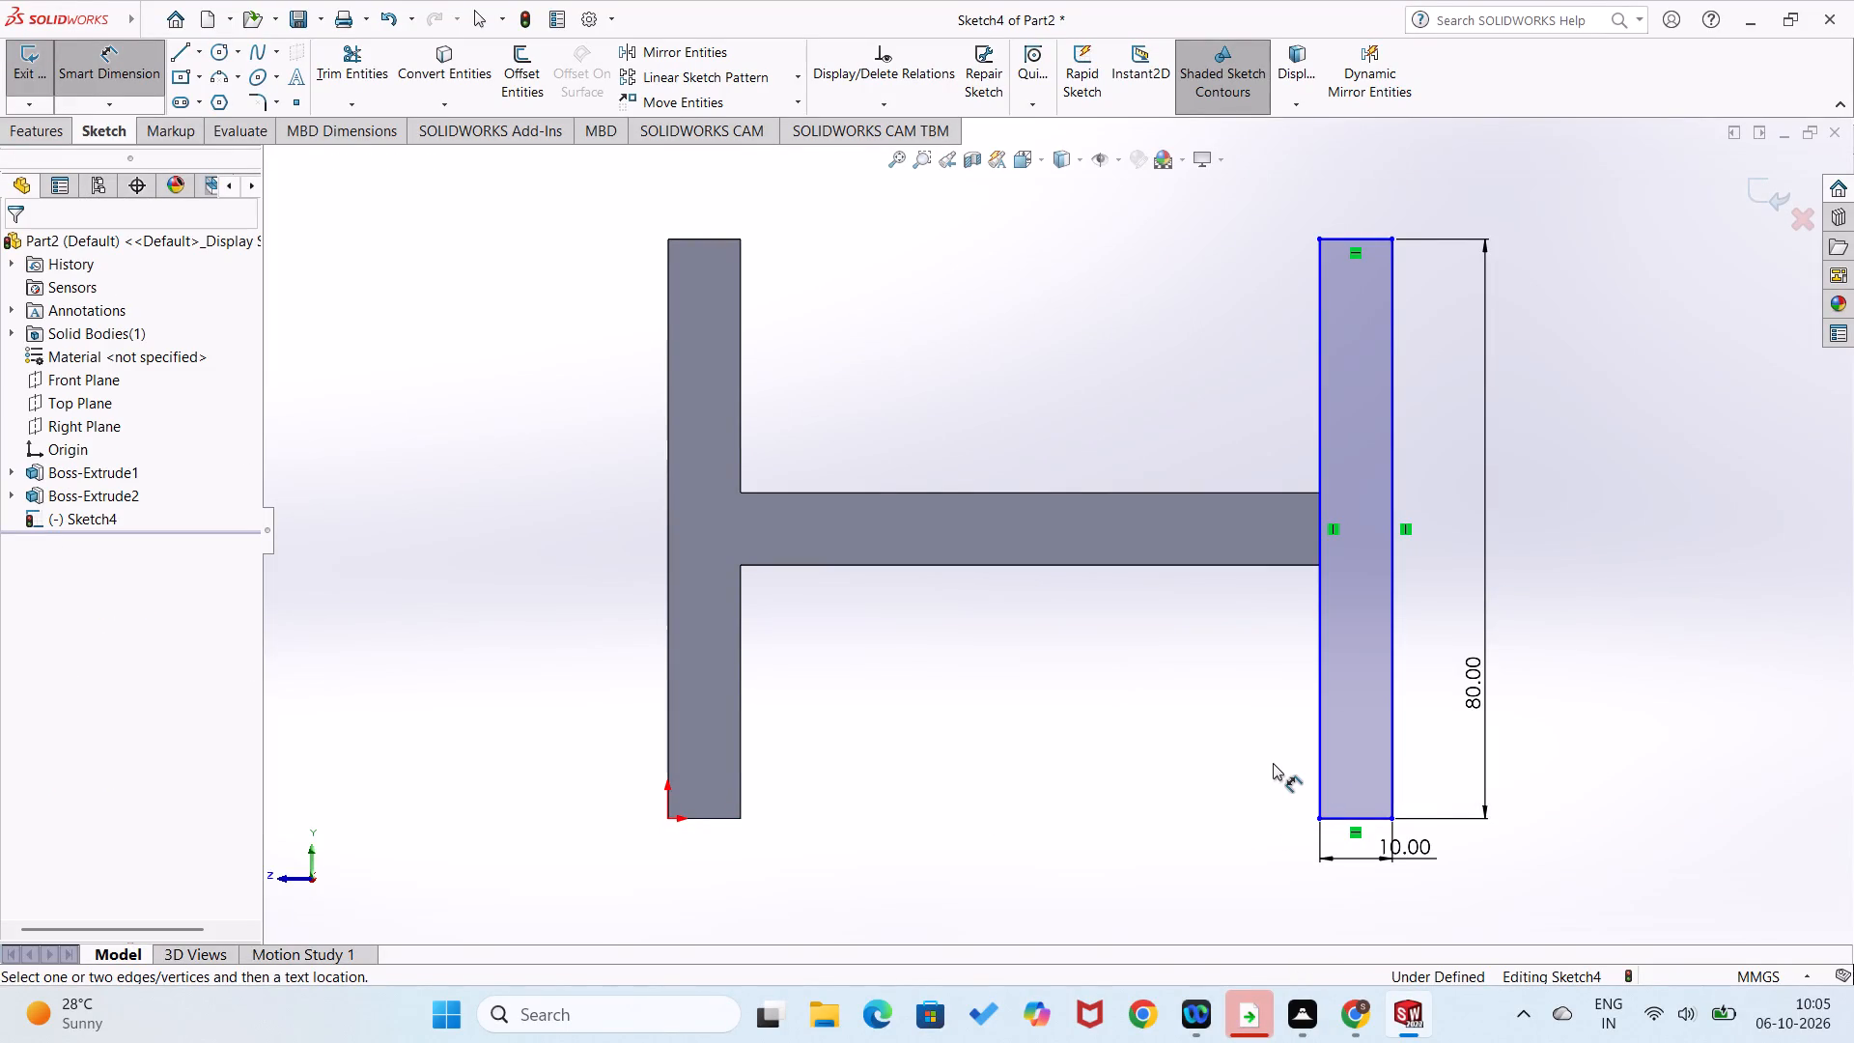
Dimension the horizontal distance from the origin to the rectangle's lower inner corner at 90 mm.
click(666, 822)
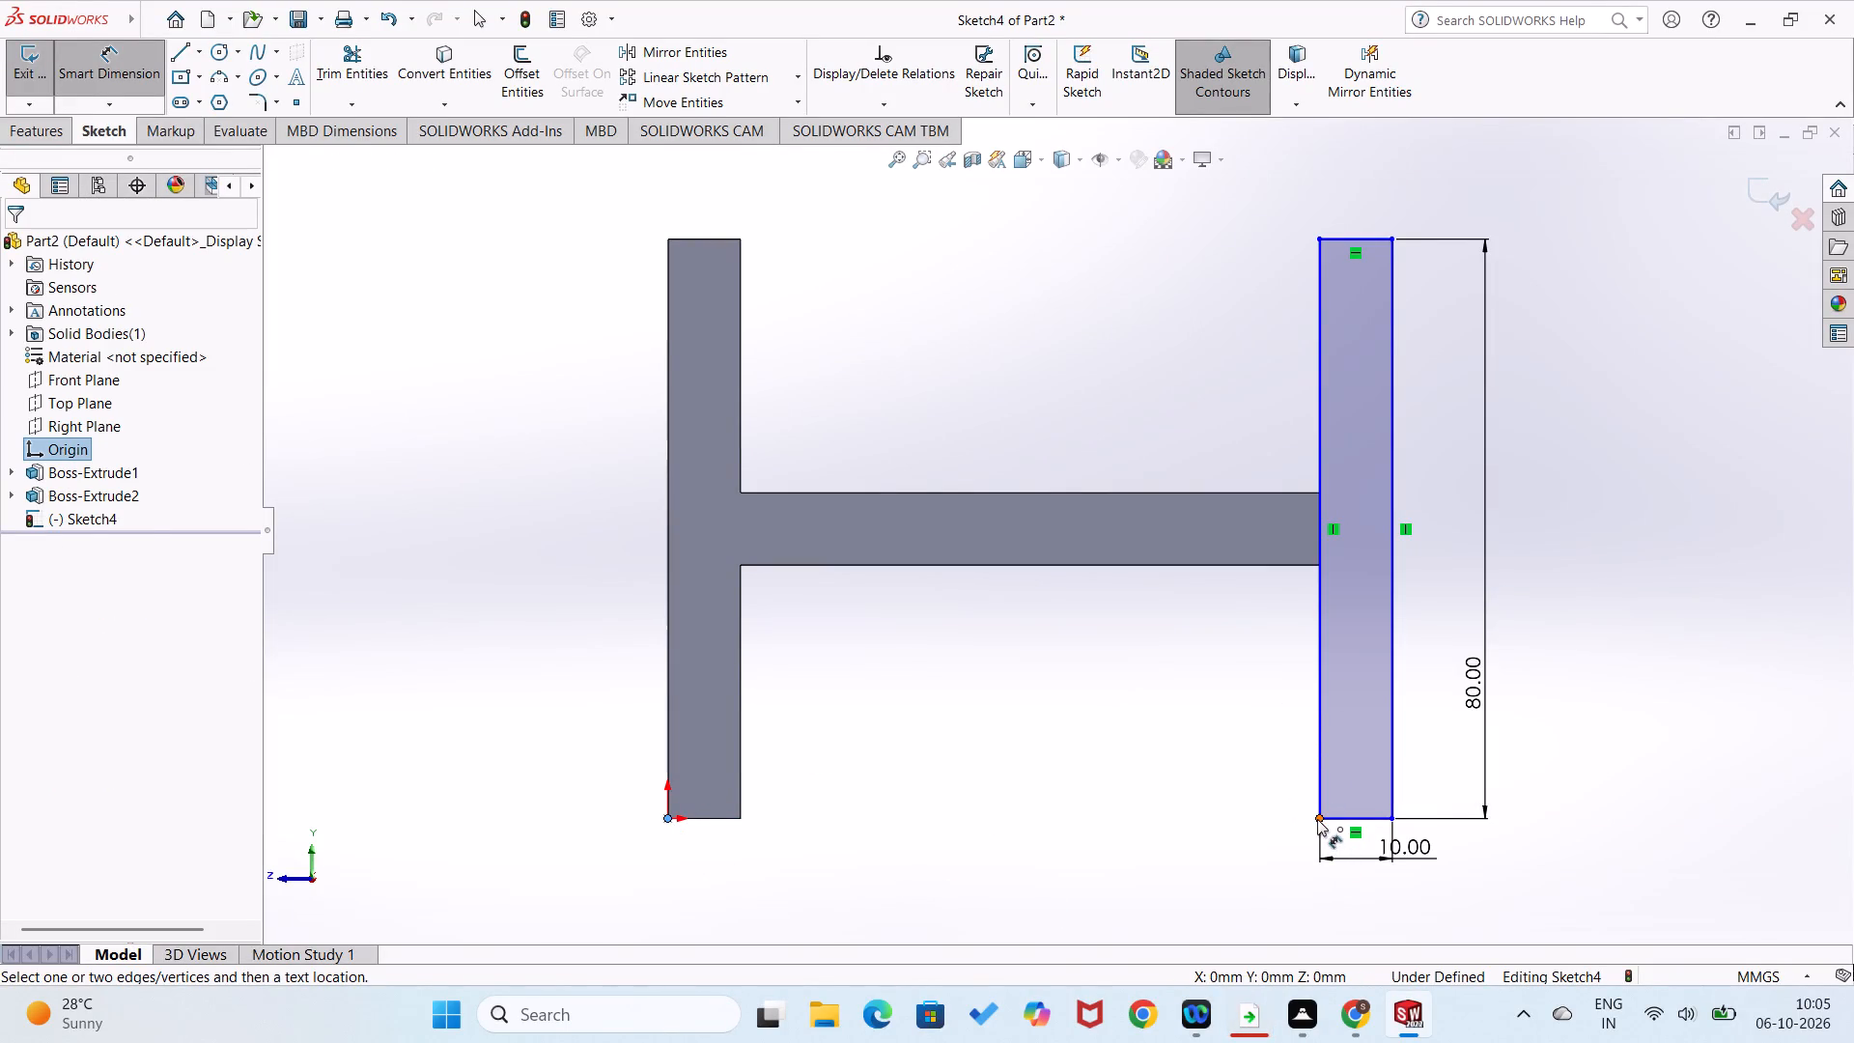
click(1317, 819)
click(1228, 860)
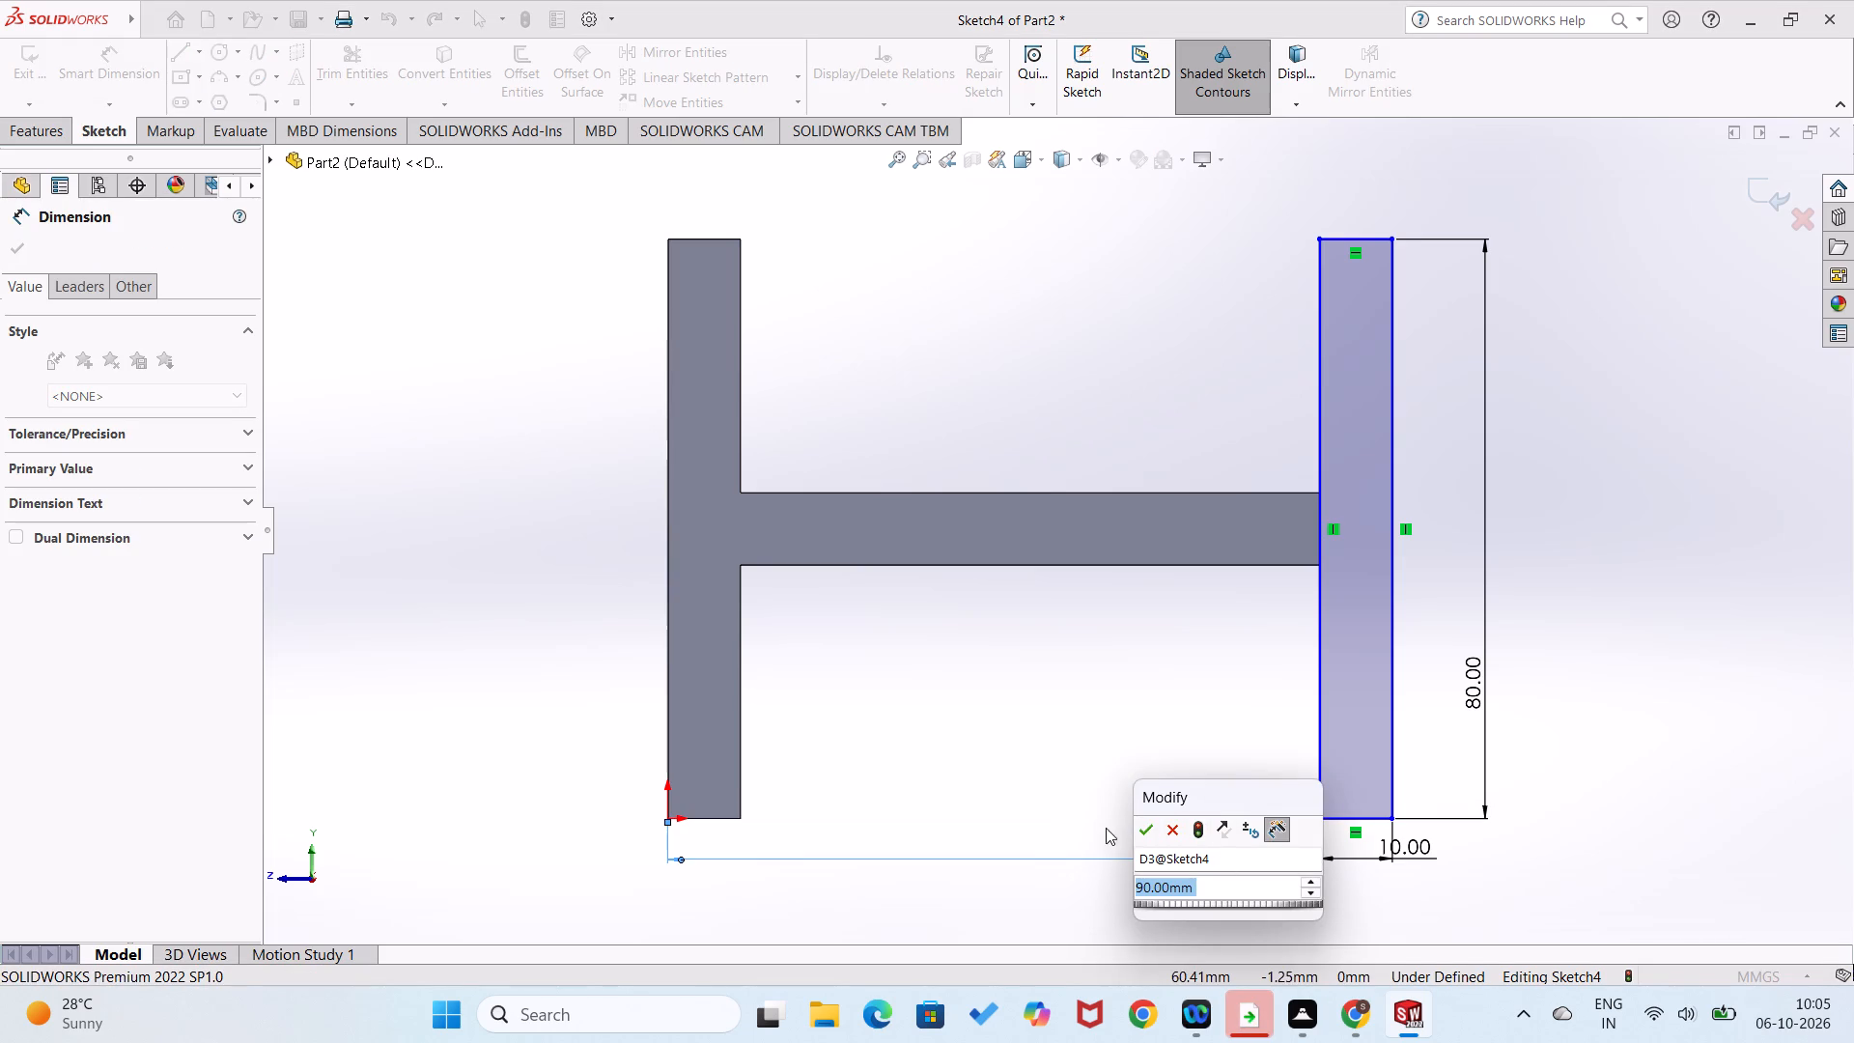
click(1142, 828)
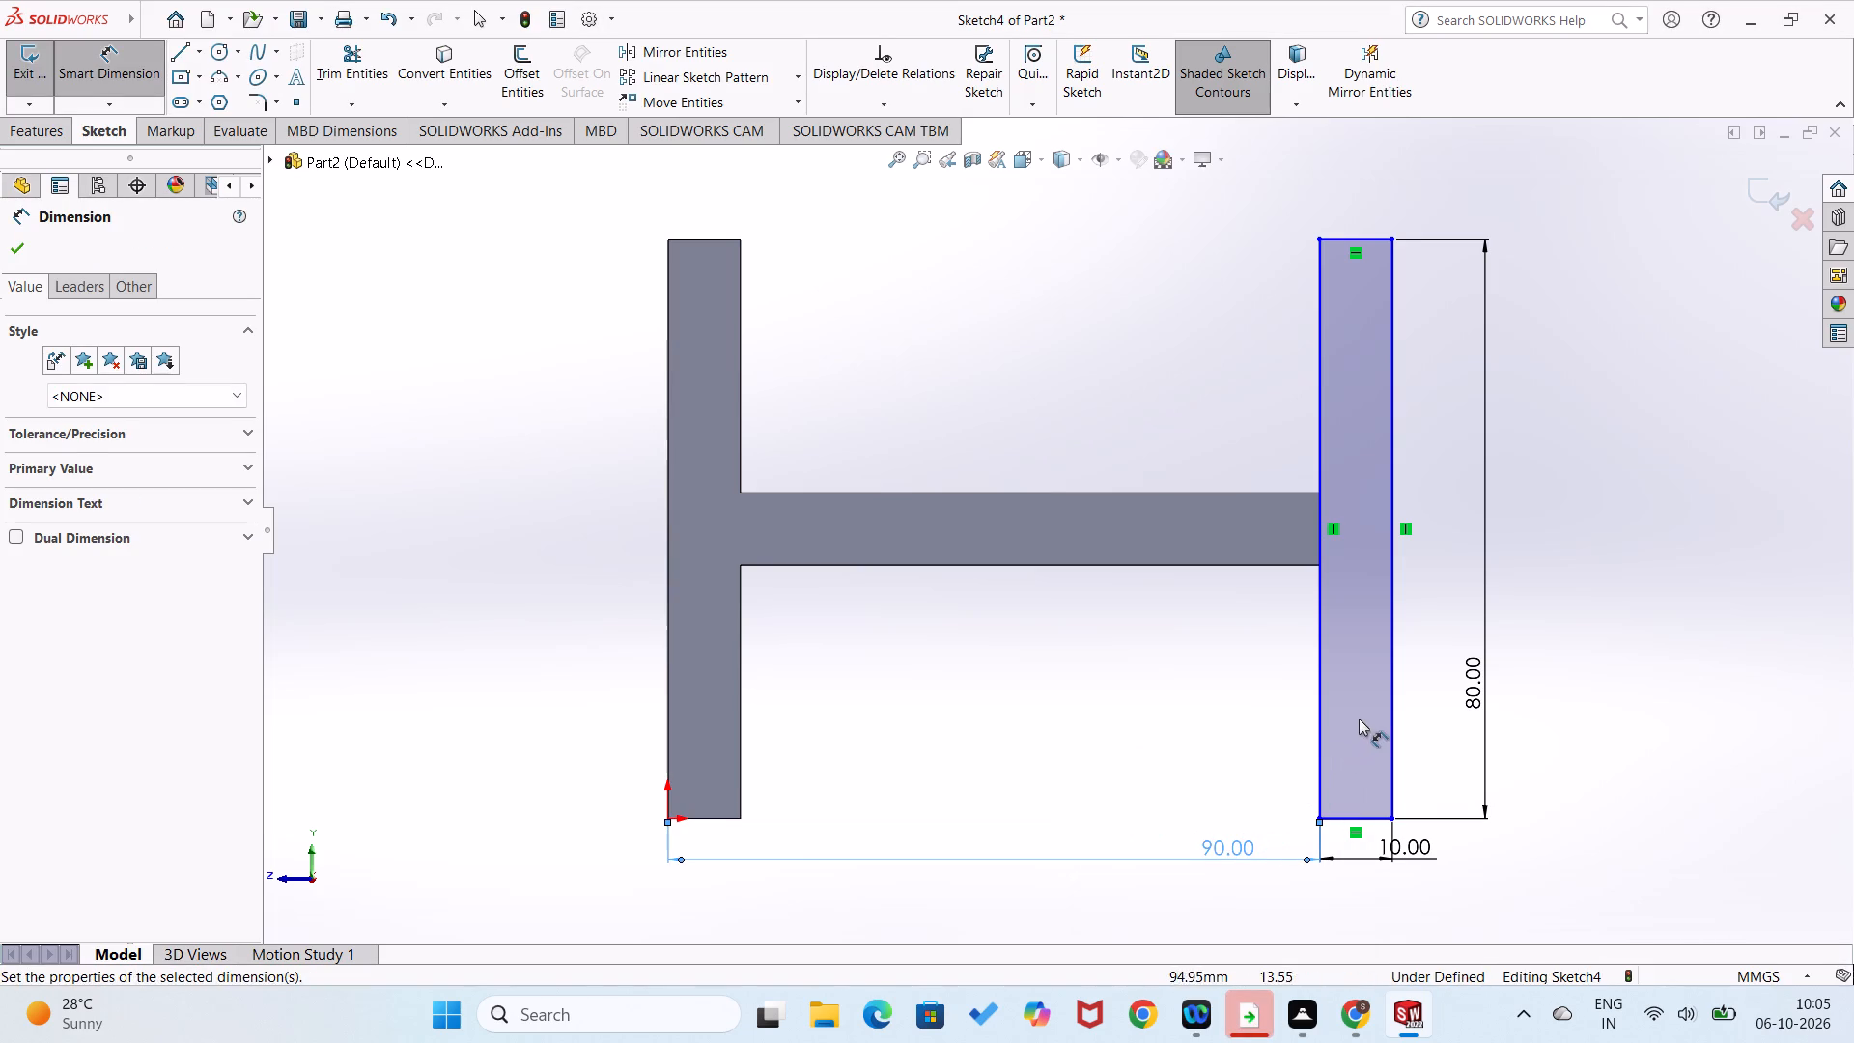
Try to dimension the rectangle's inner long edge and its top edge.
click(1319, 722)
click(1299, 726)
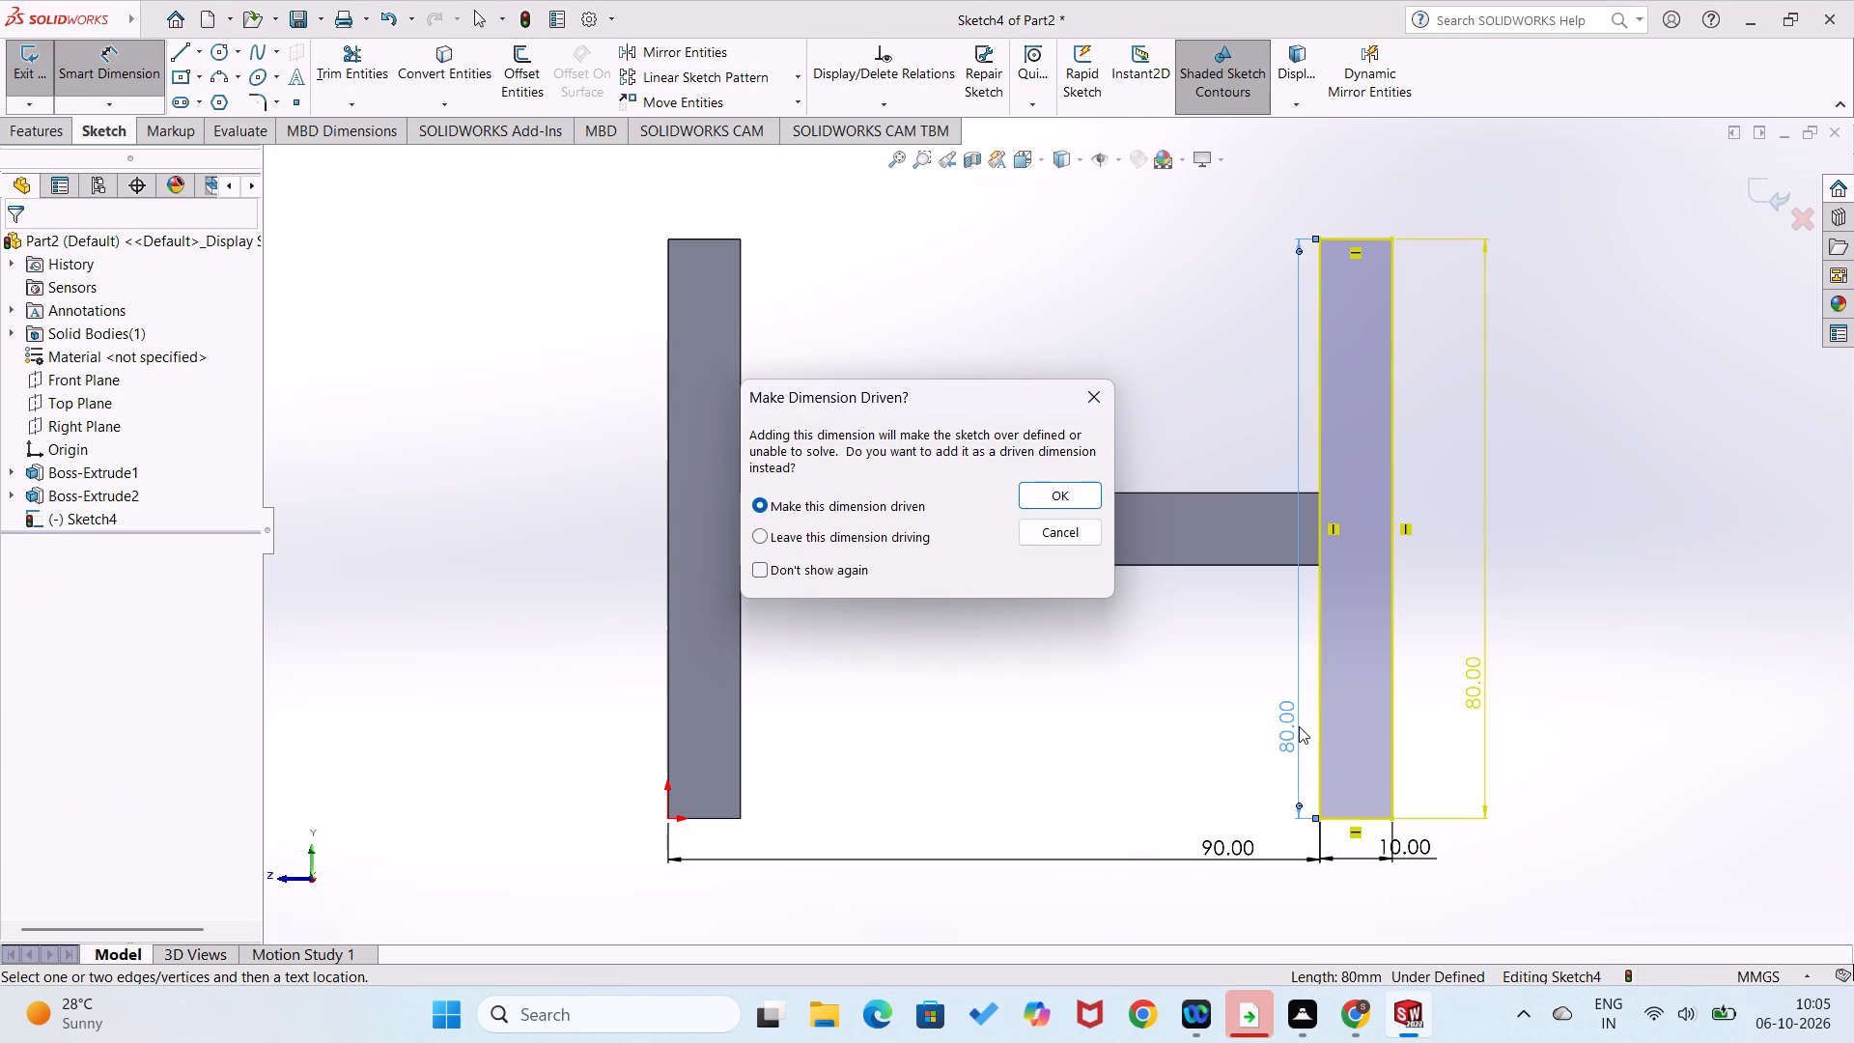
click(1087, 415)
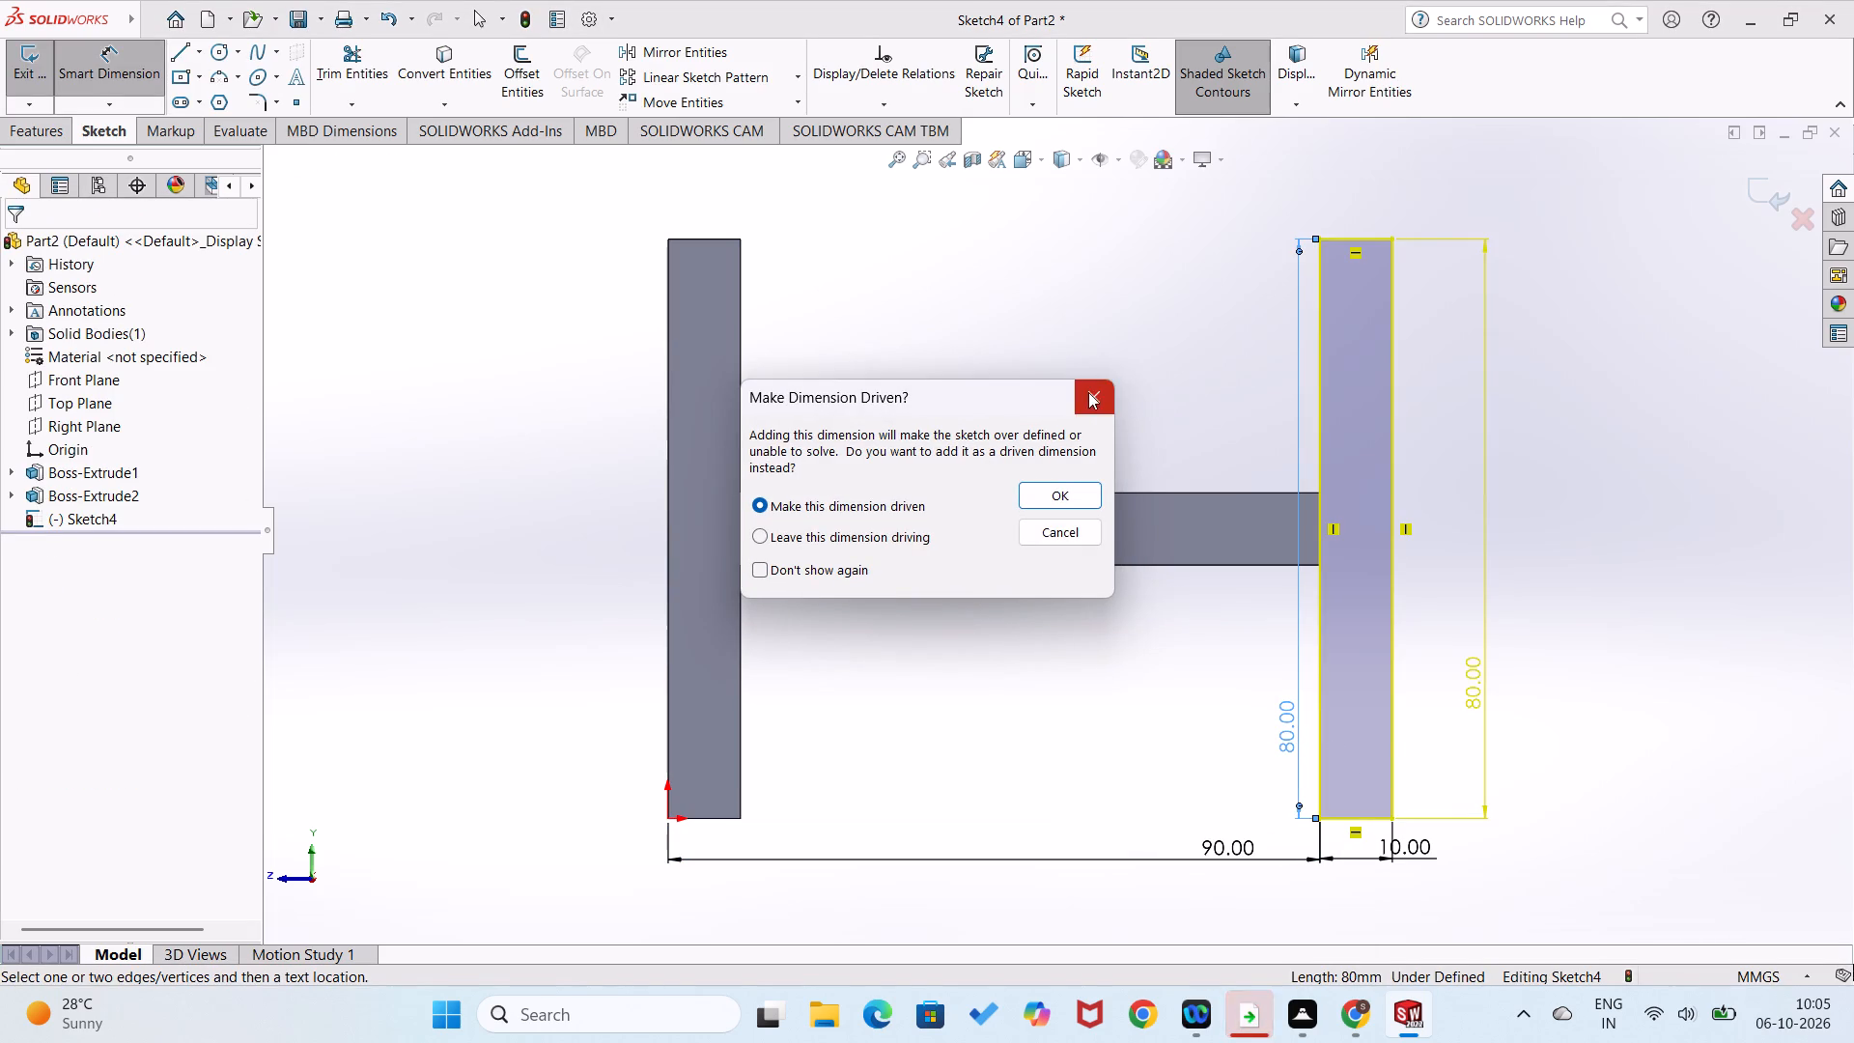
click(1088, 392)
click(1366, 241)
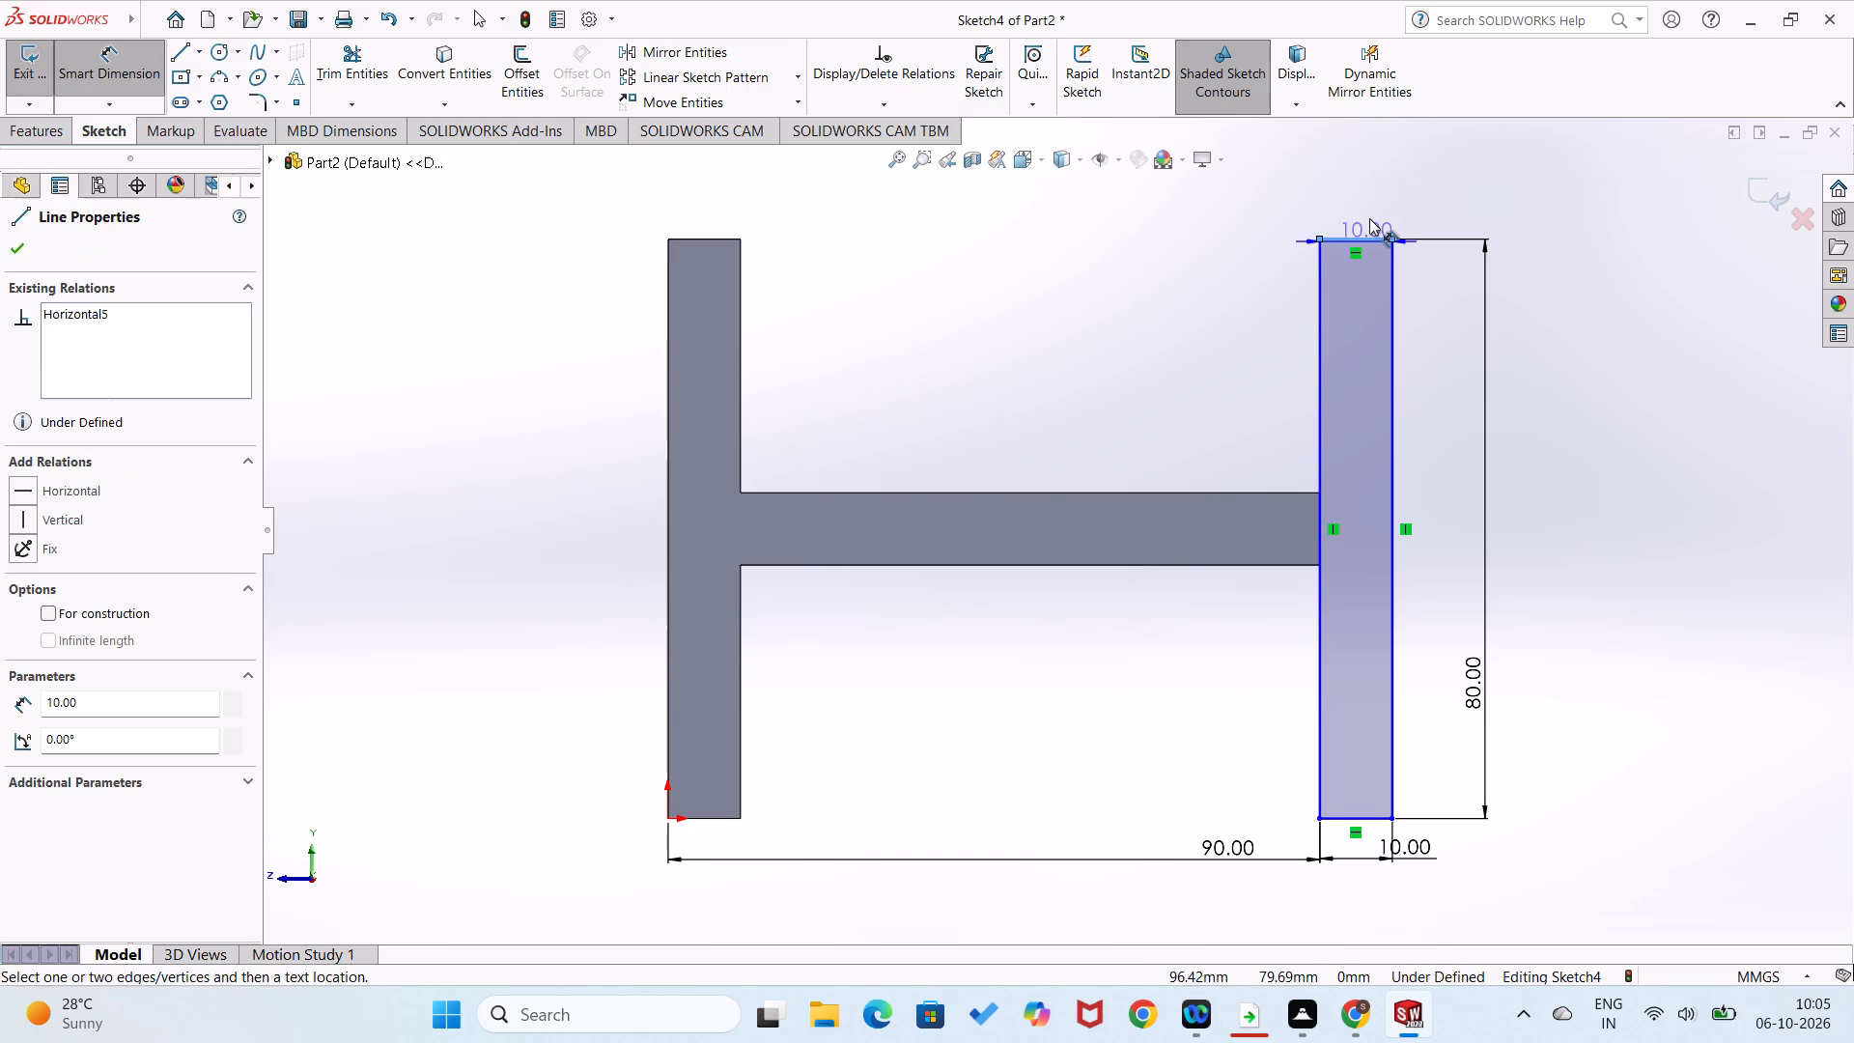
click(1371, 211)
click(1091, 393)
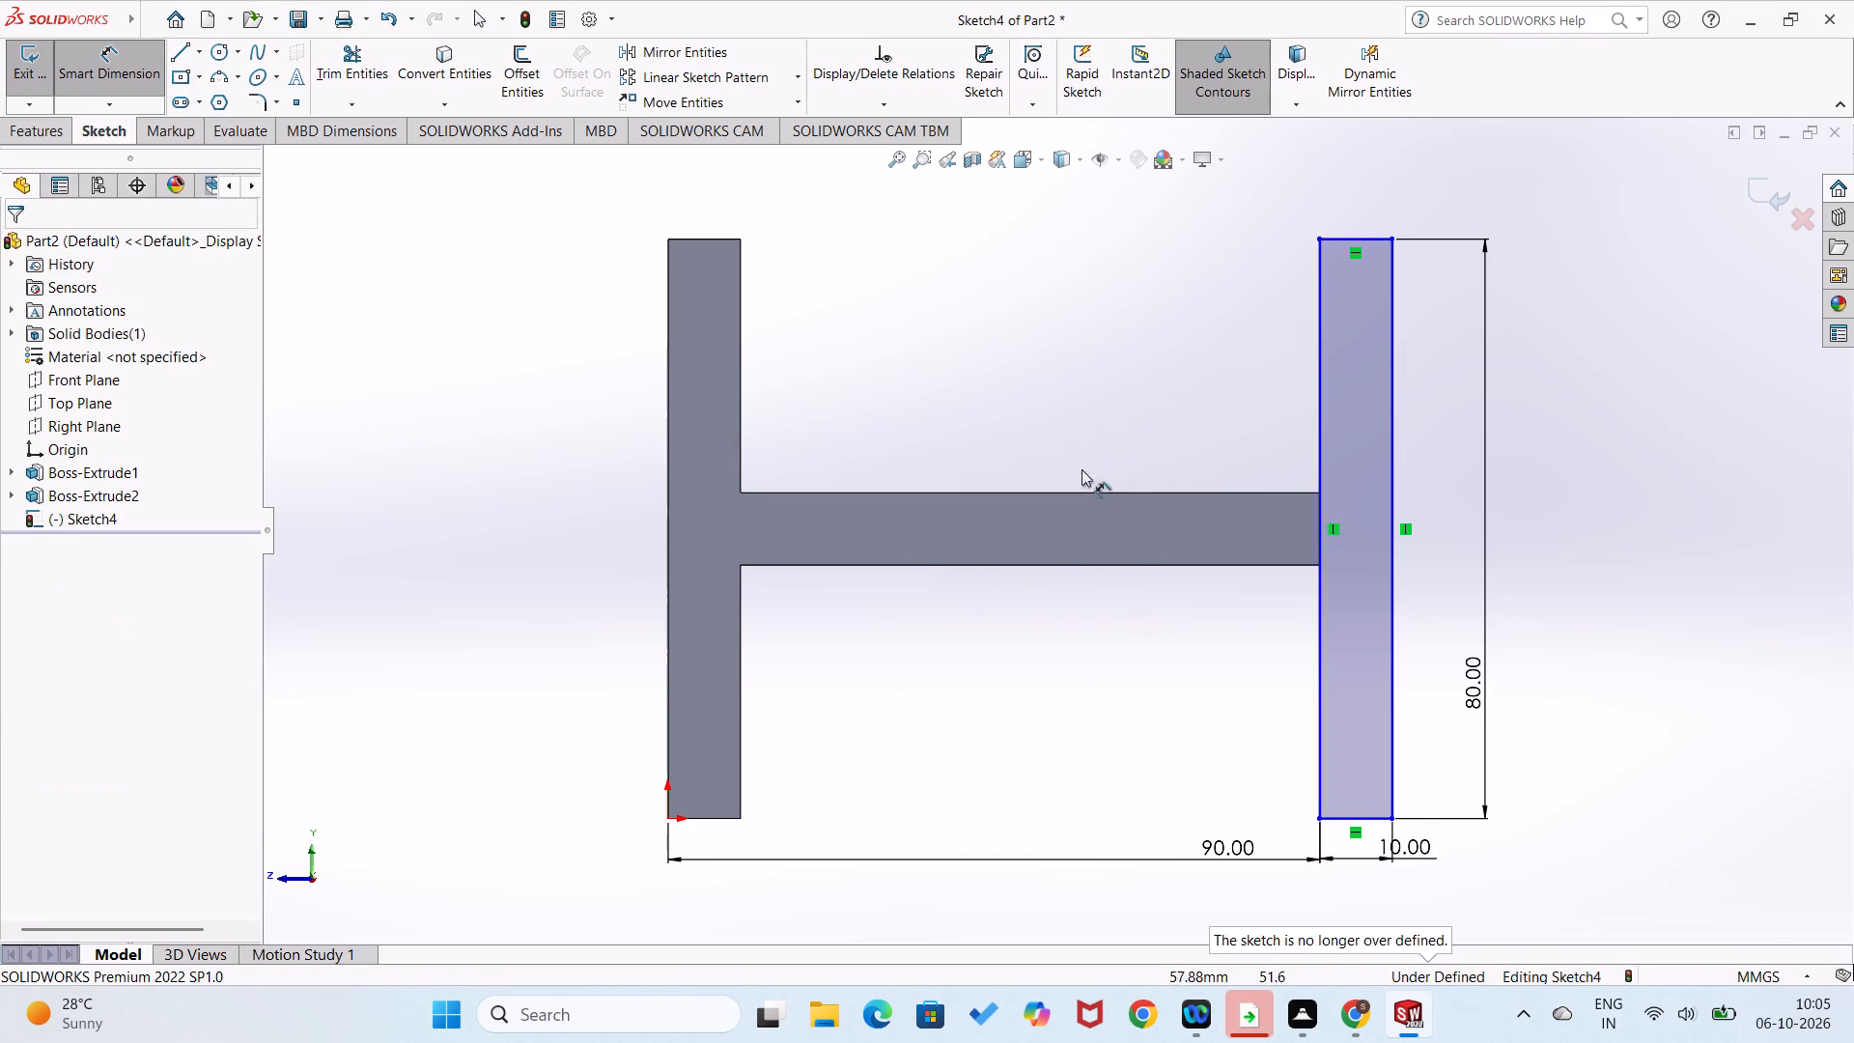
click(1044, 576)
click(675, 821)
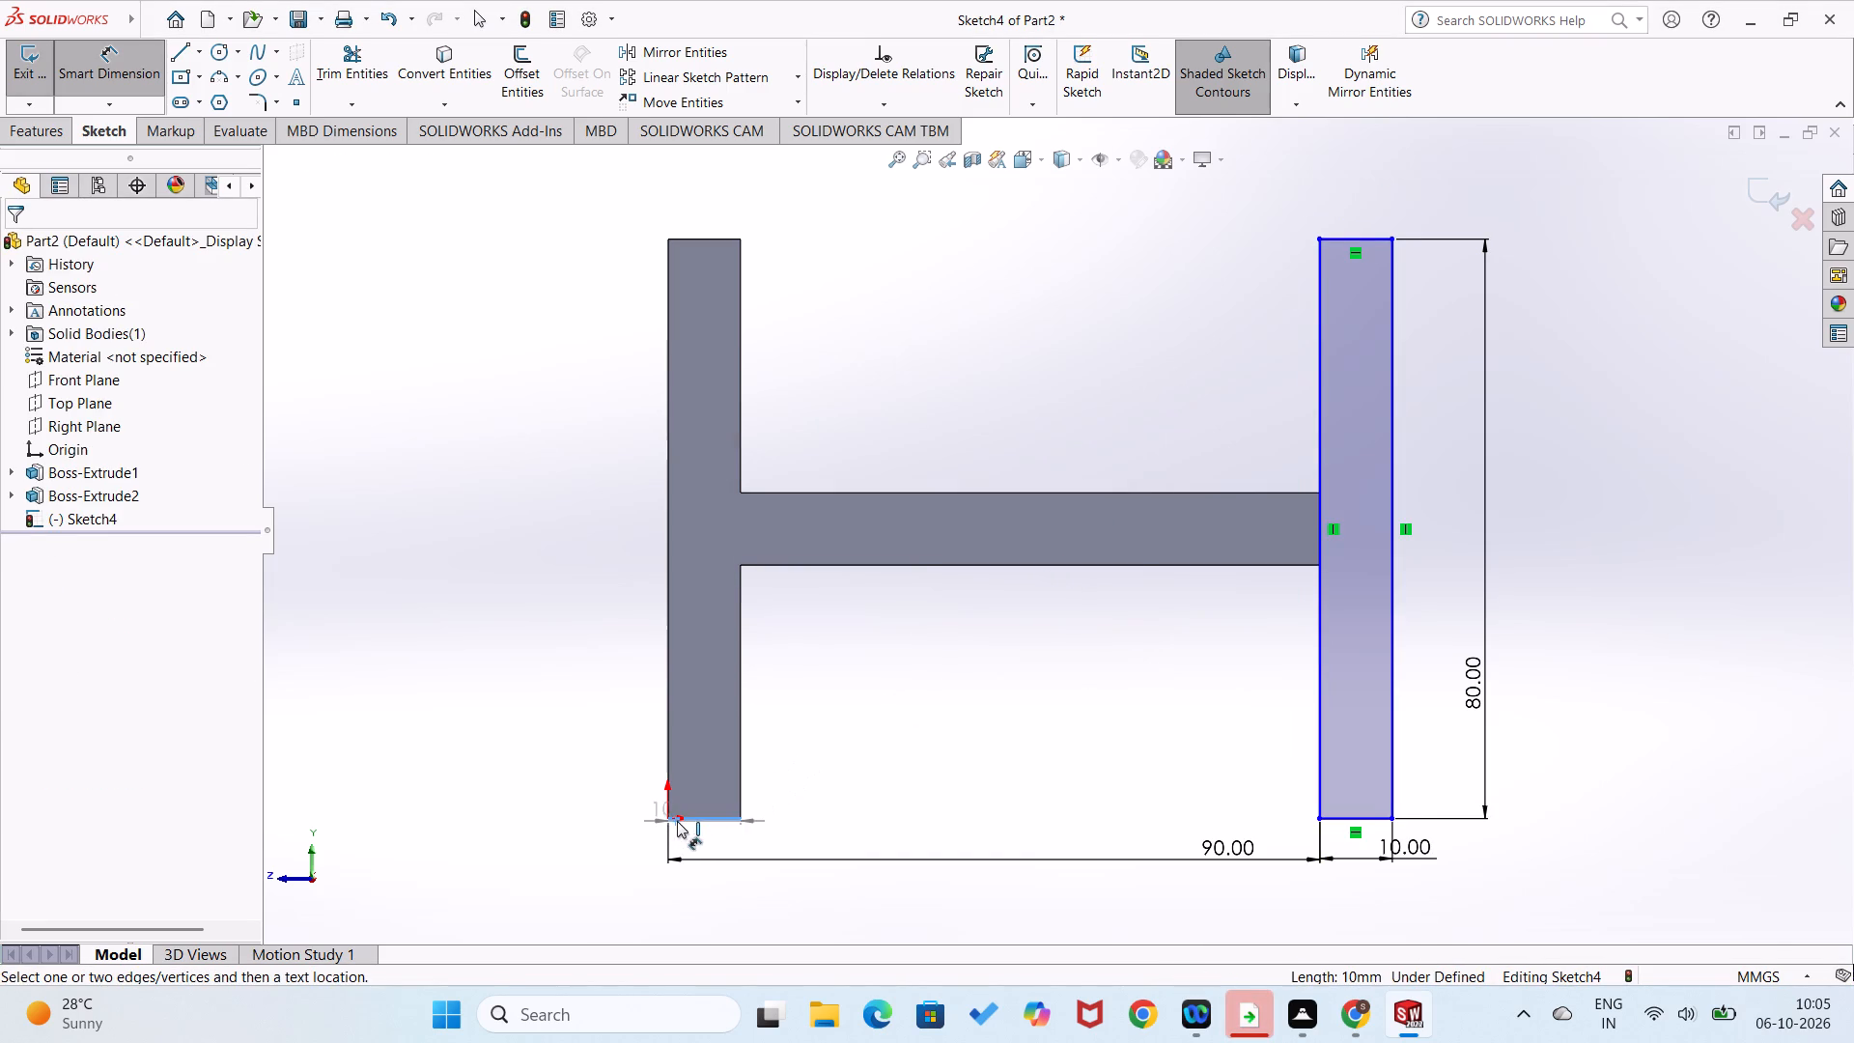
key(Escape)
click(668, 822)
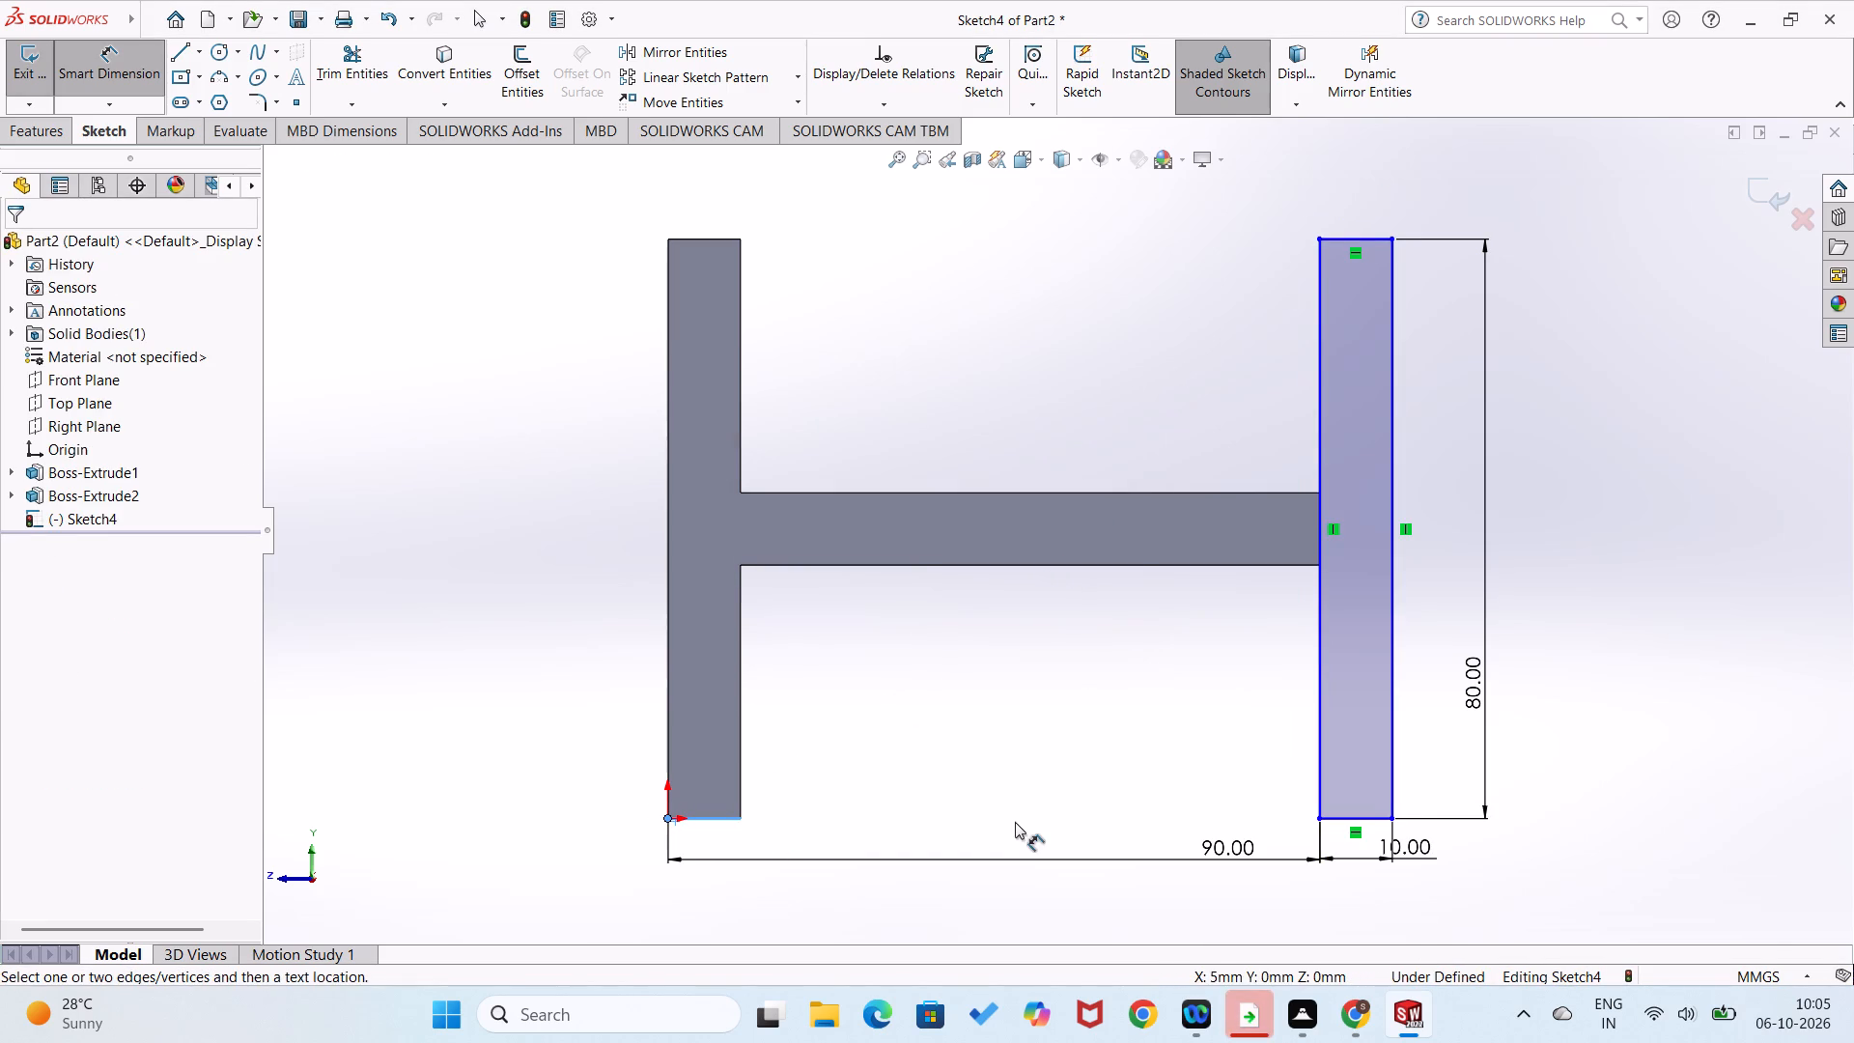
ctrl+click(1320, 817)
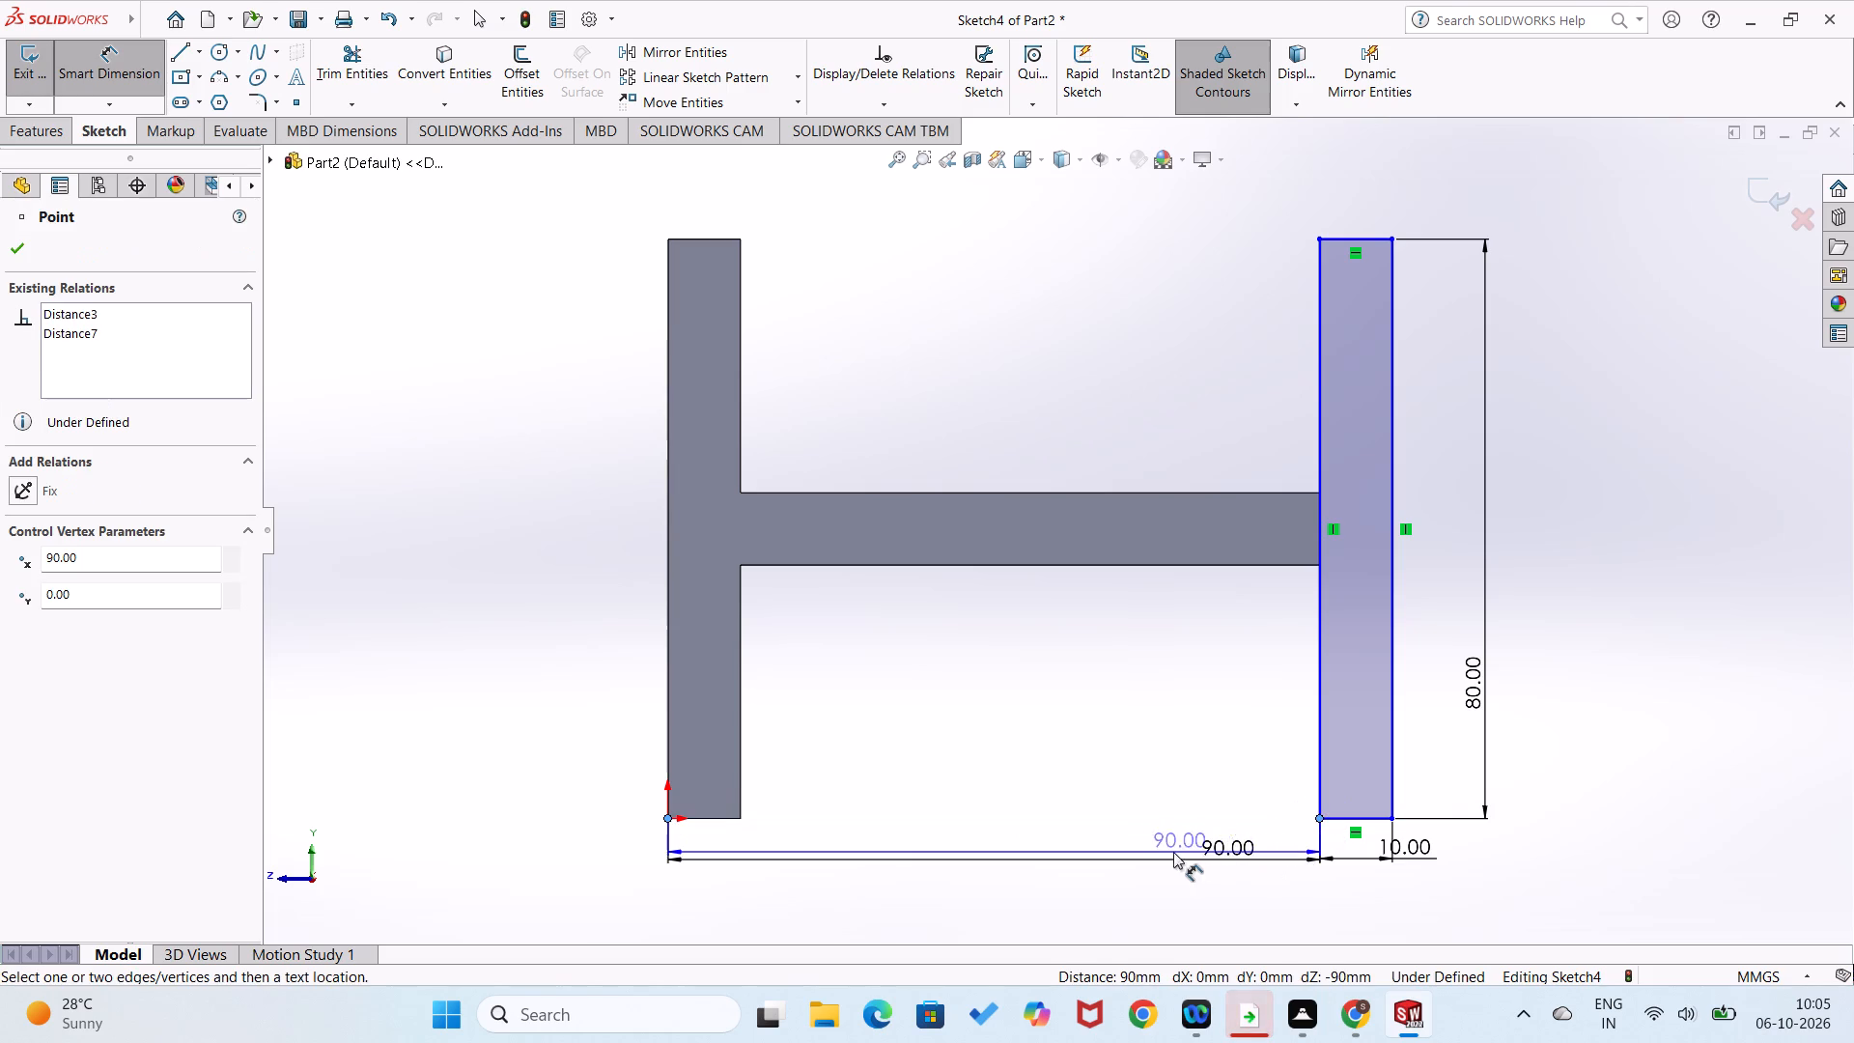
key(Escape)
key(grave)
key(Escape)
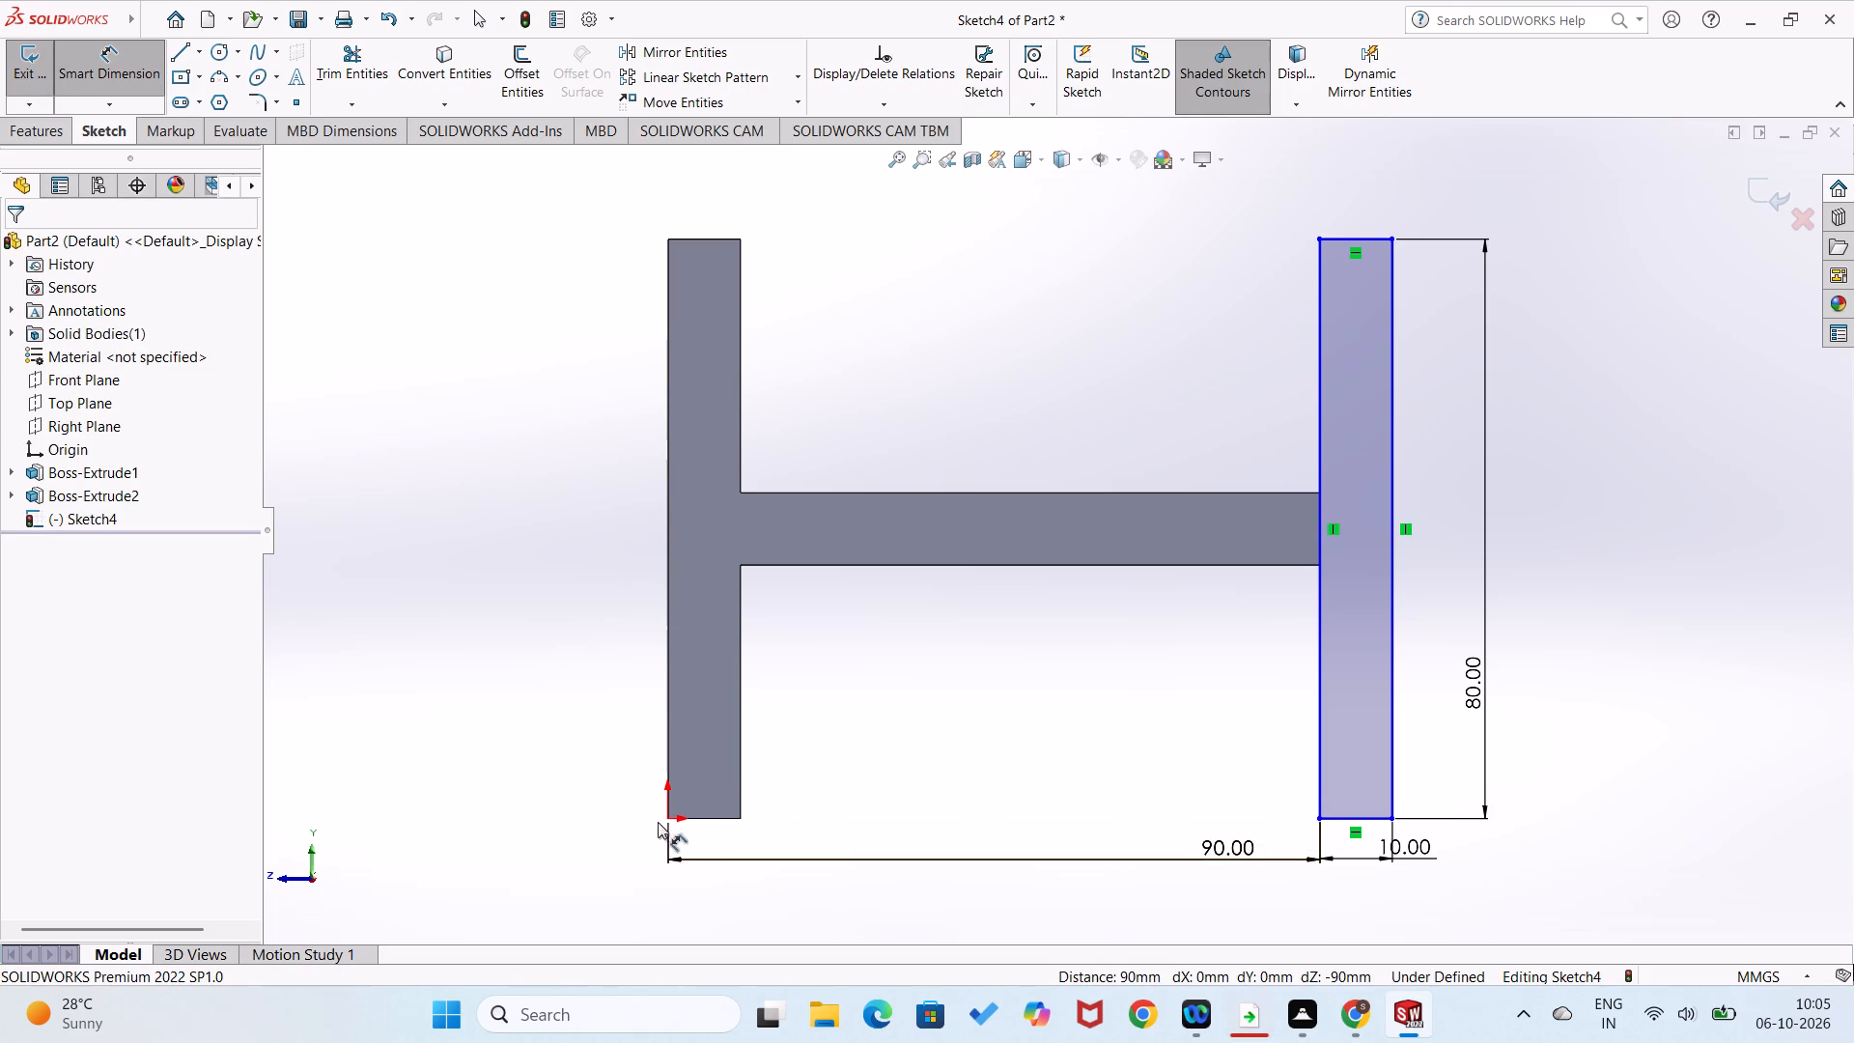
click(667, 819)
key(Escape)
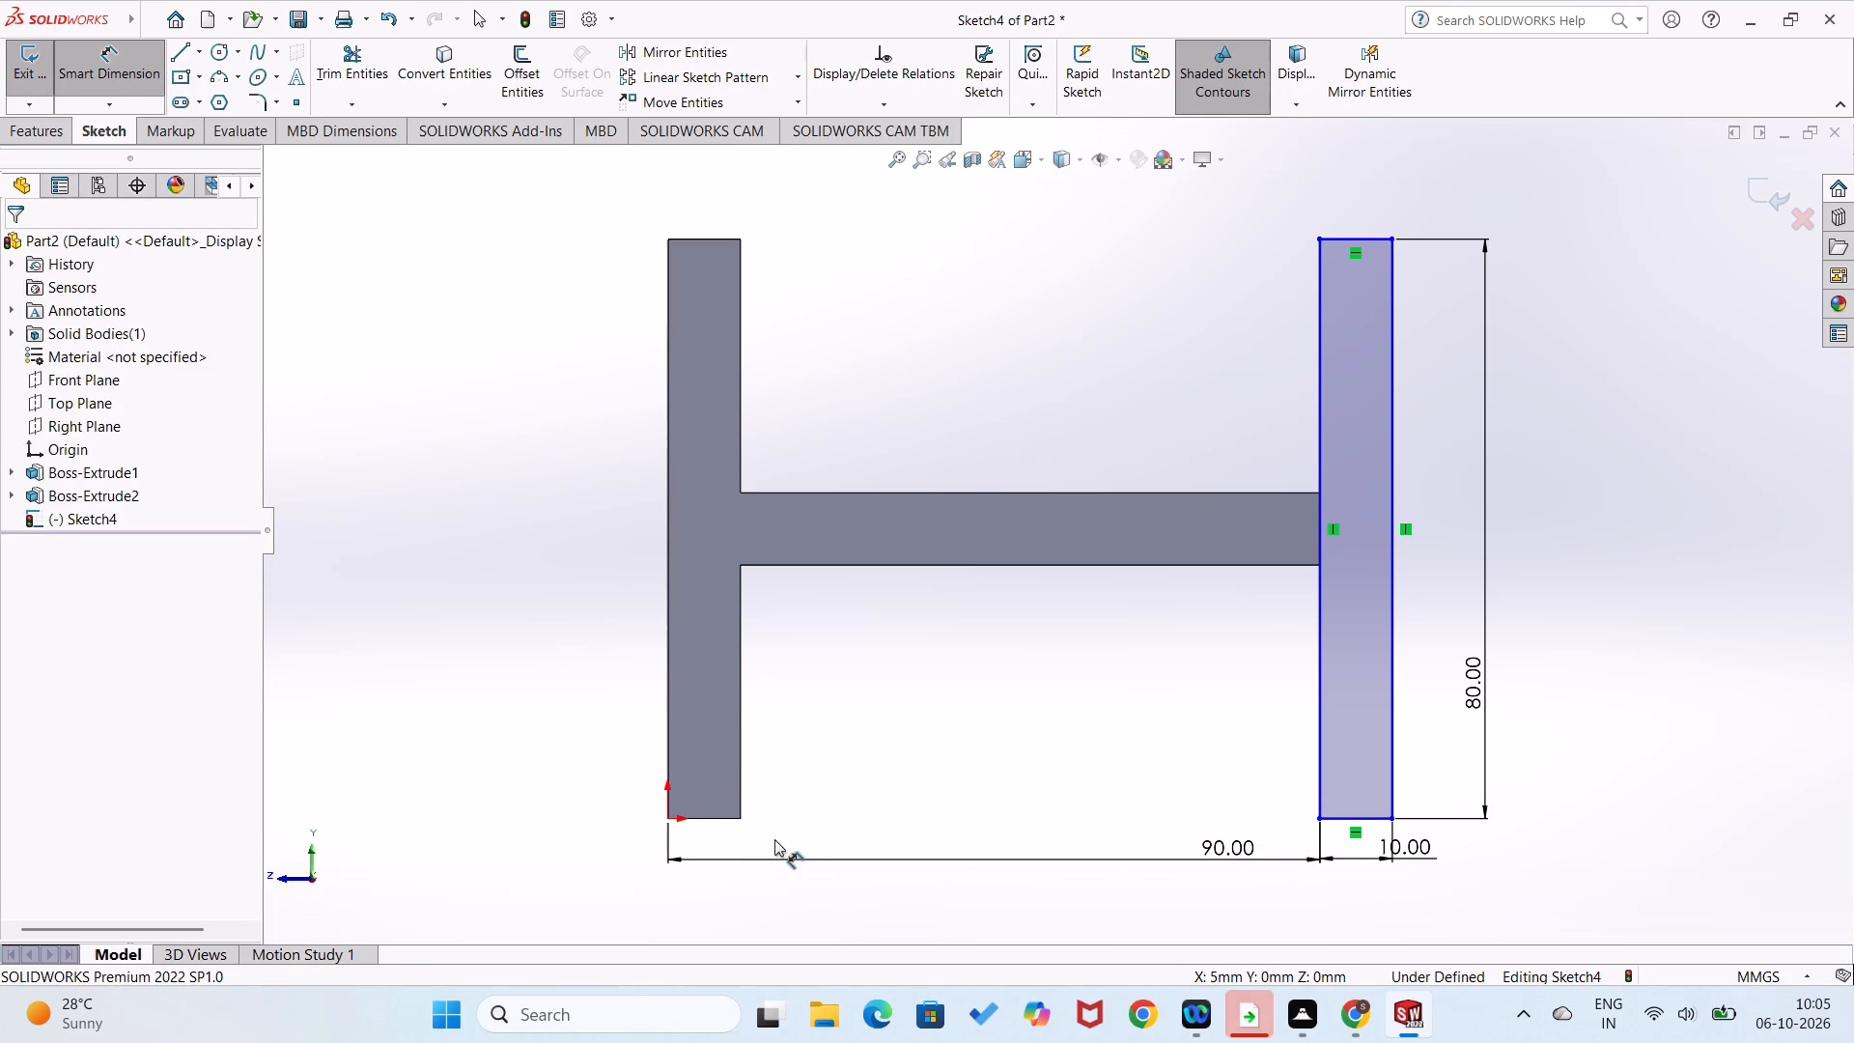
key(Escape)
Add a horizontal relation between the first upright's corner at the origin and the new rectangle's lower inner corner.
click(669, 817)
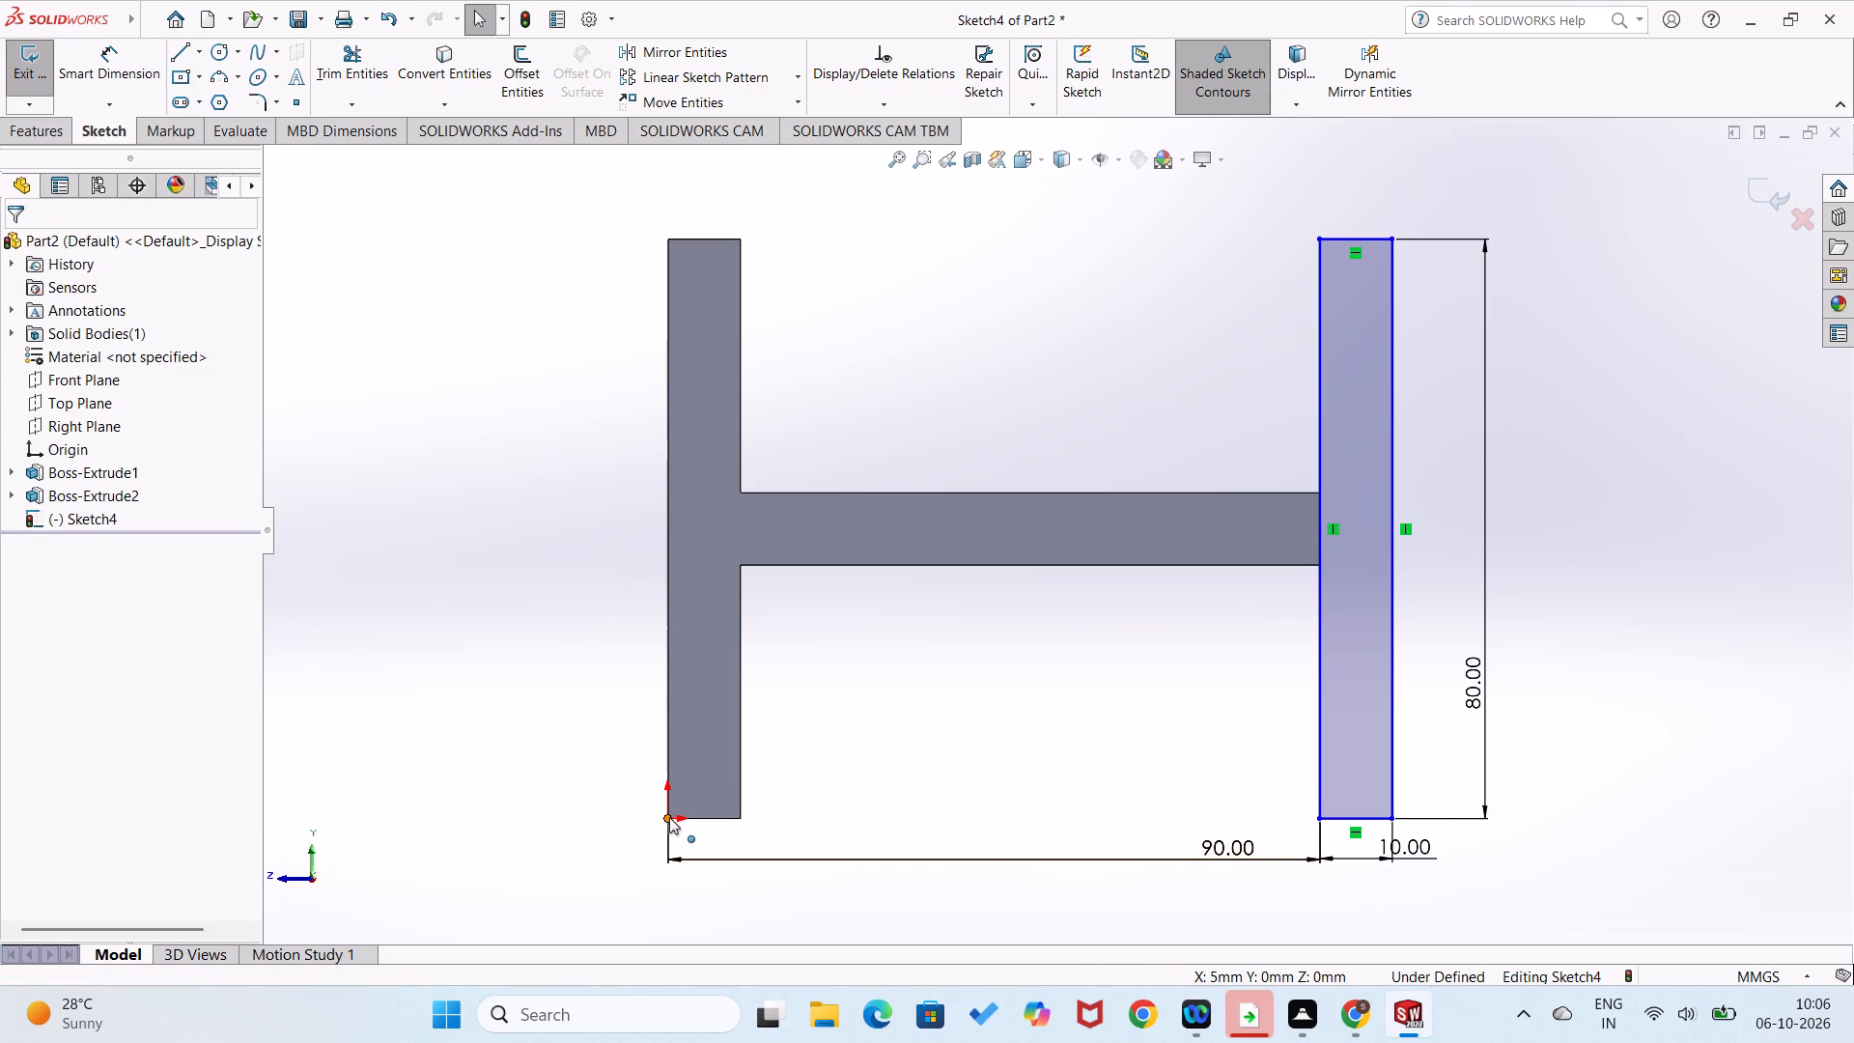
ctrl+click(1317, 819)
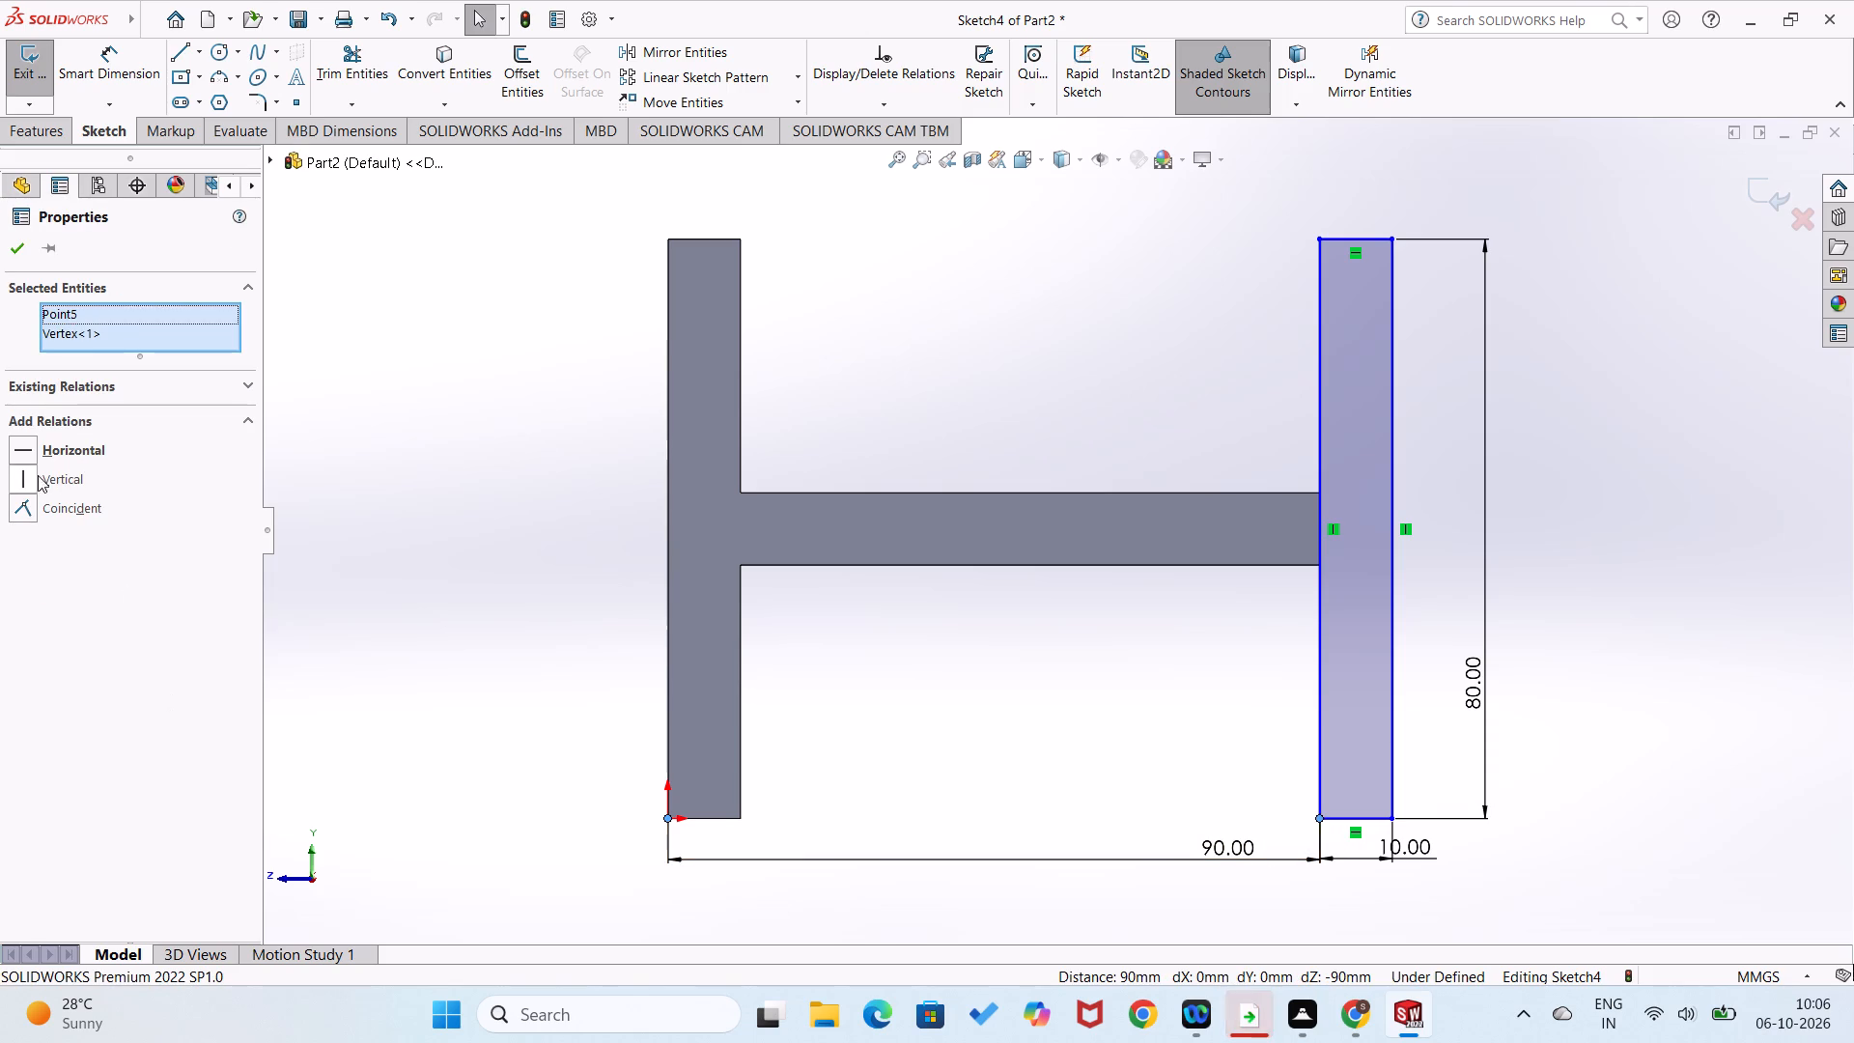
click(19, 438)
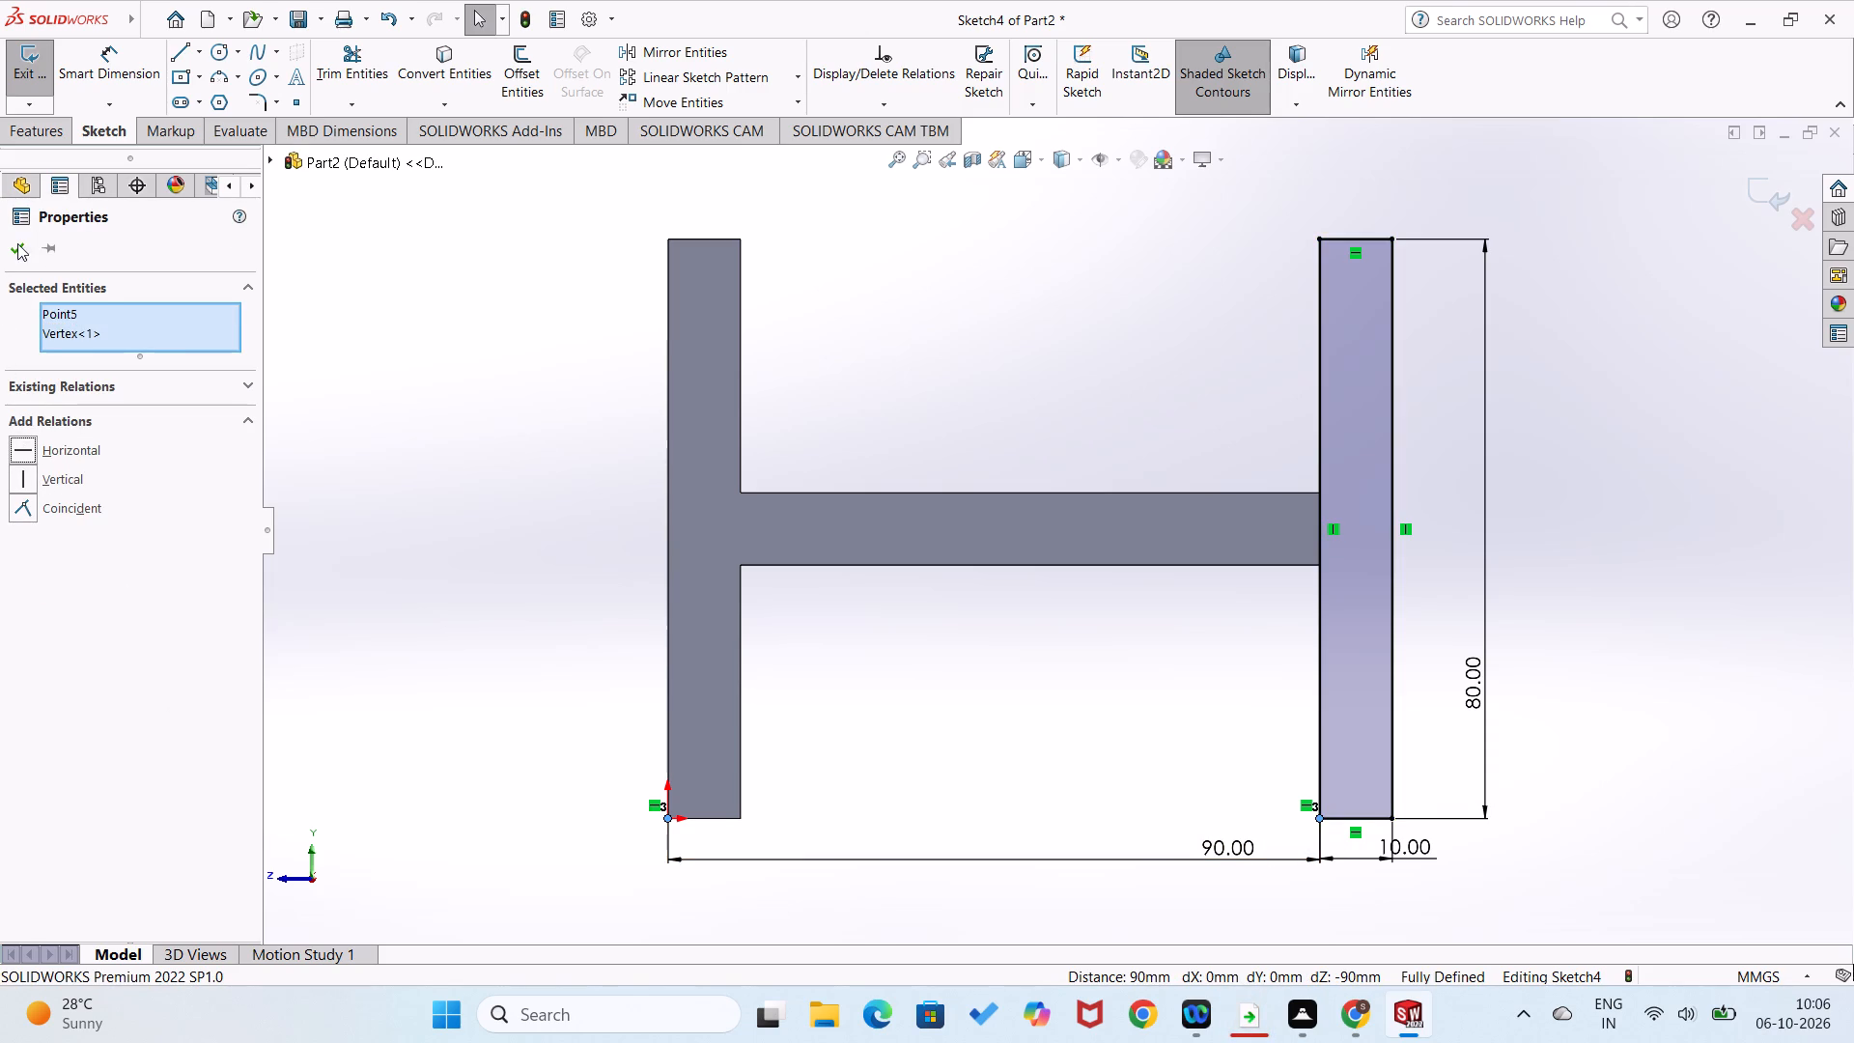
click(14, 246)
click(844, 647)
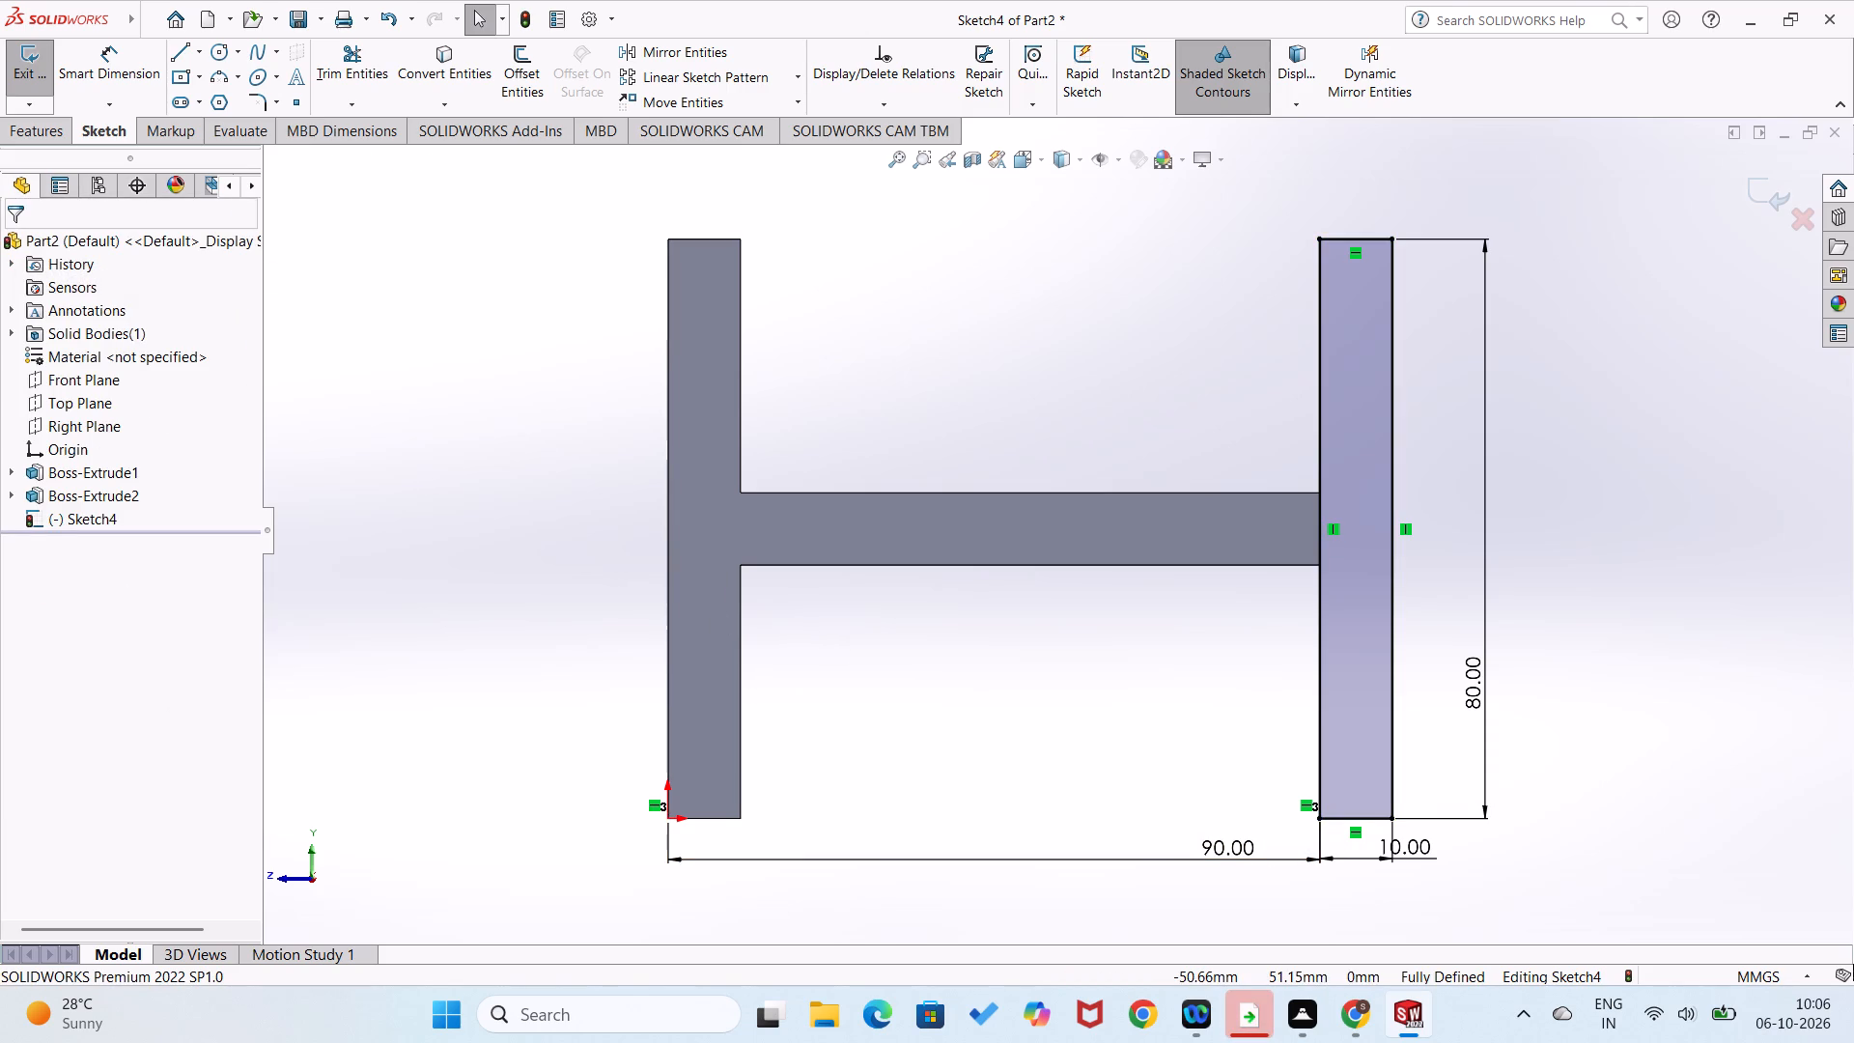
Extrude the second upright's rectangle 5 mm blind in the reversed direction, merged with the existing body.
click(20, 139)
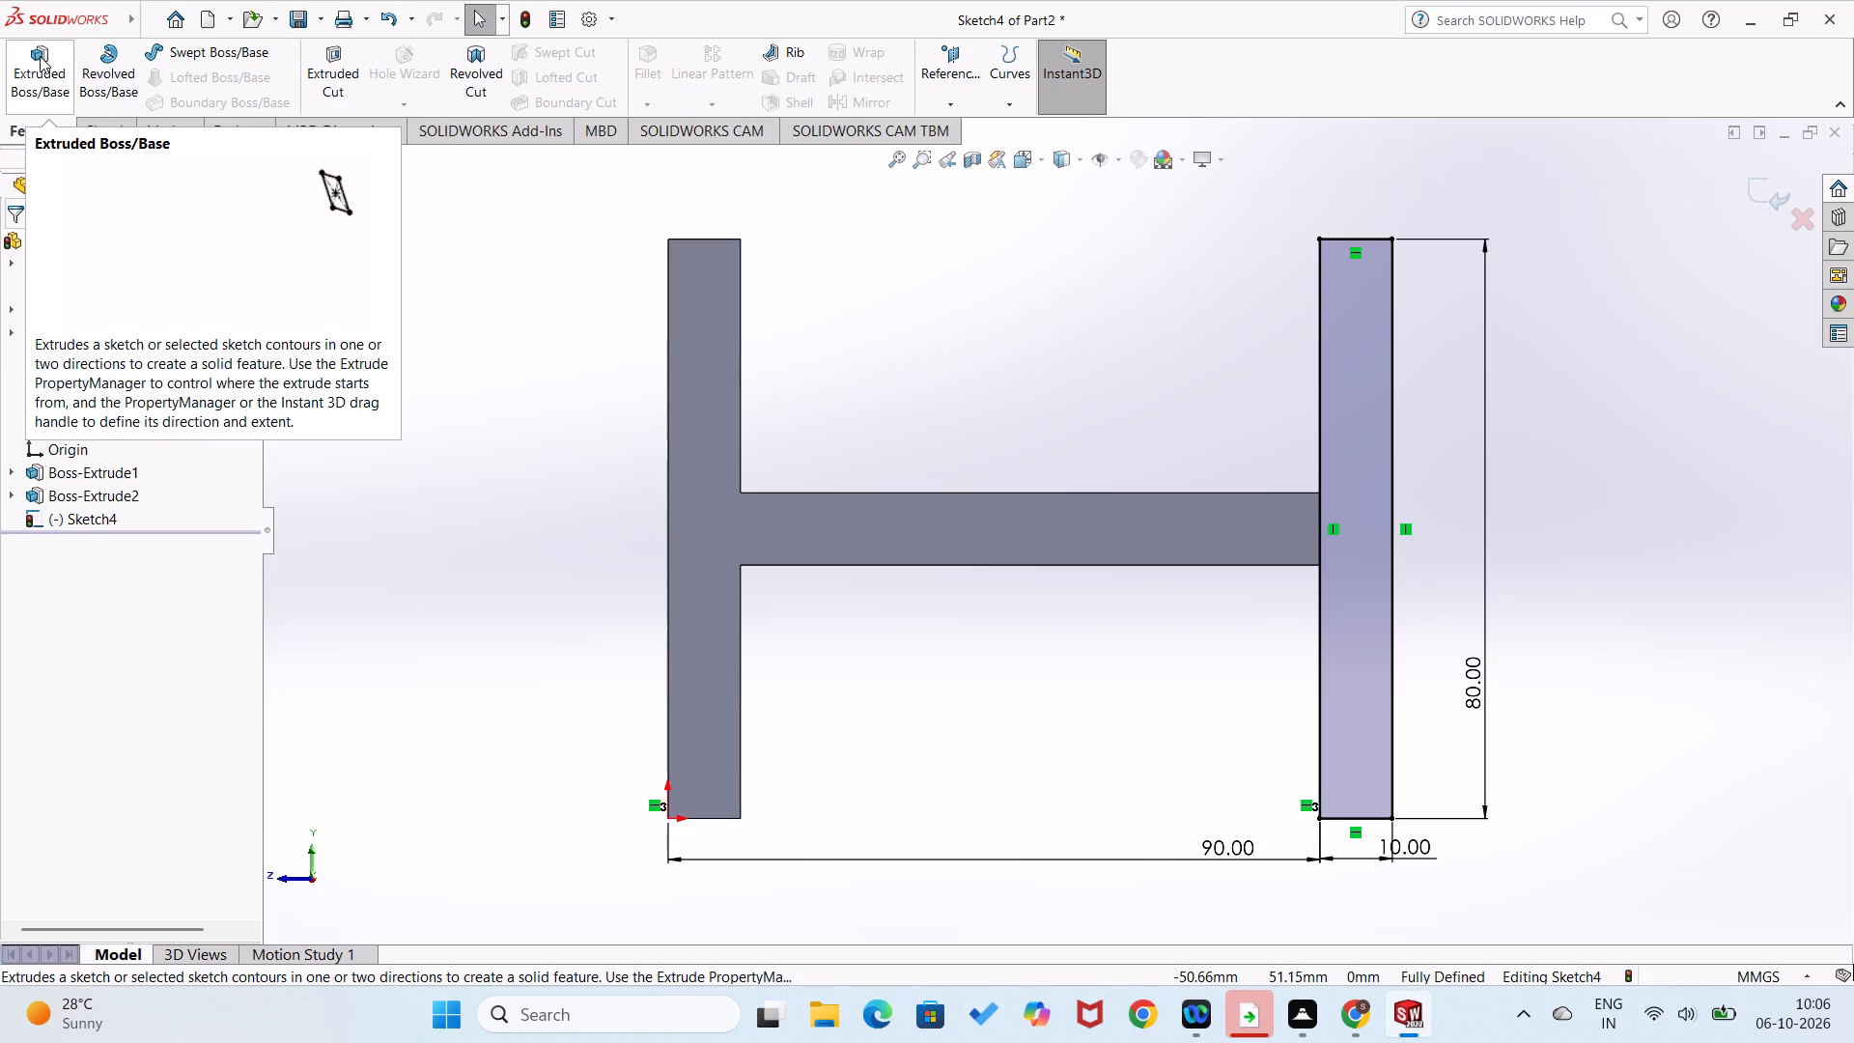
click(40, 56)
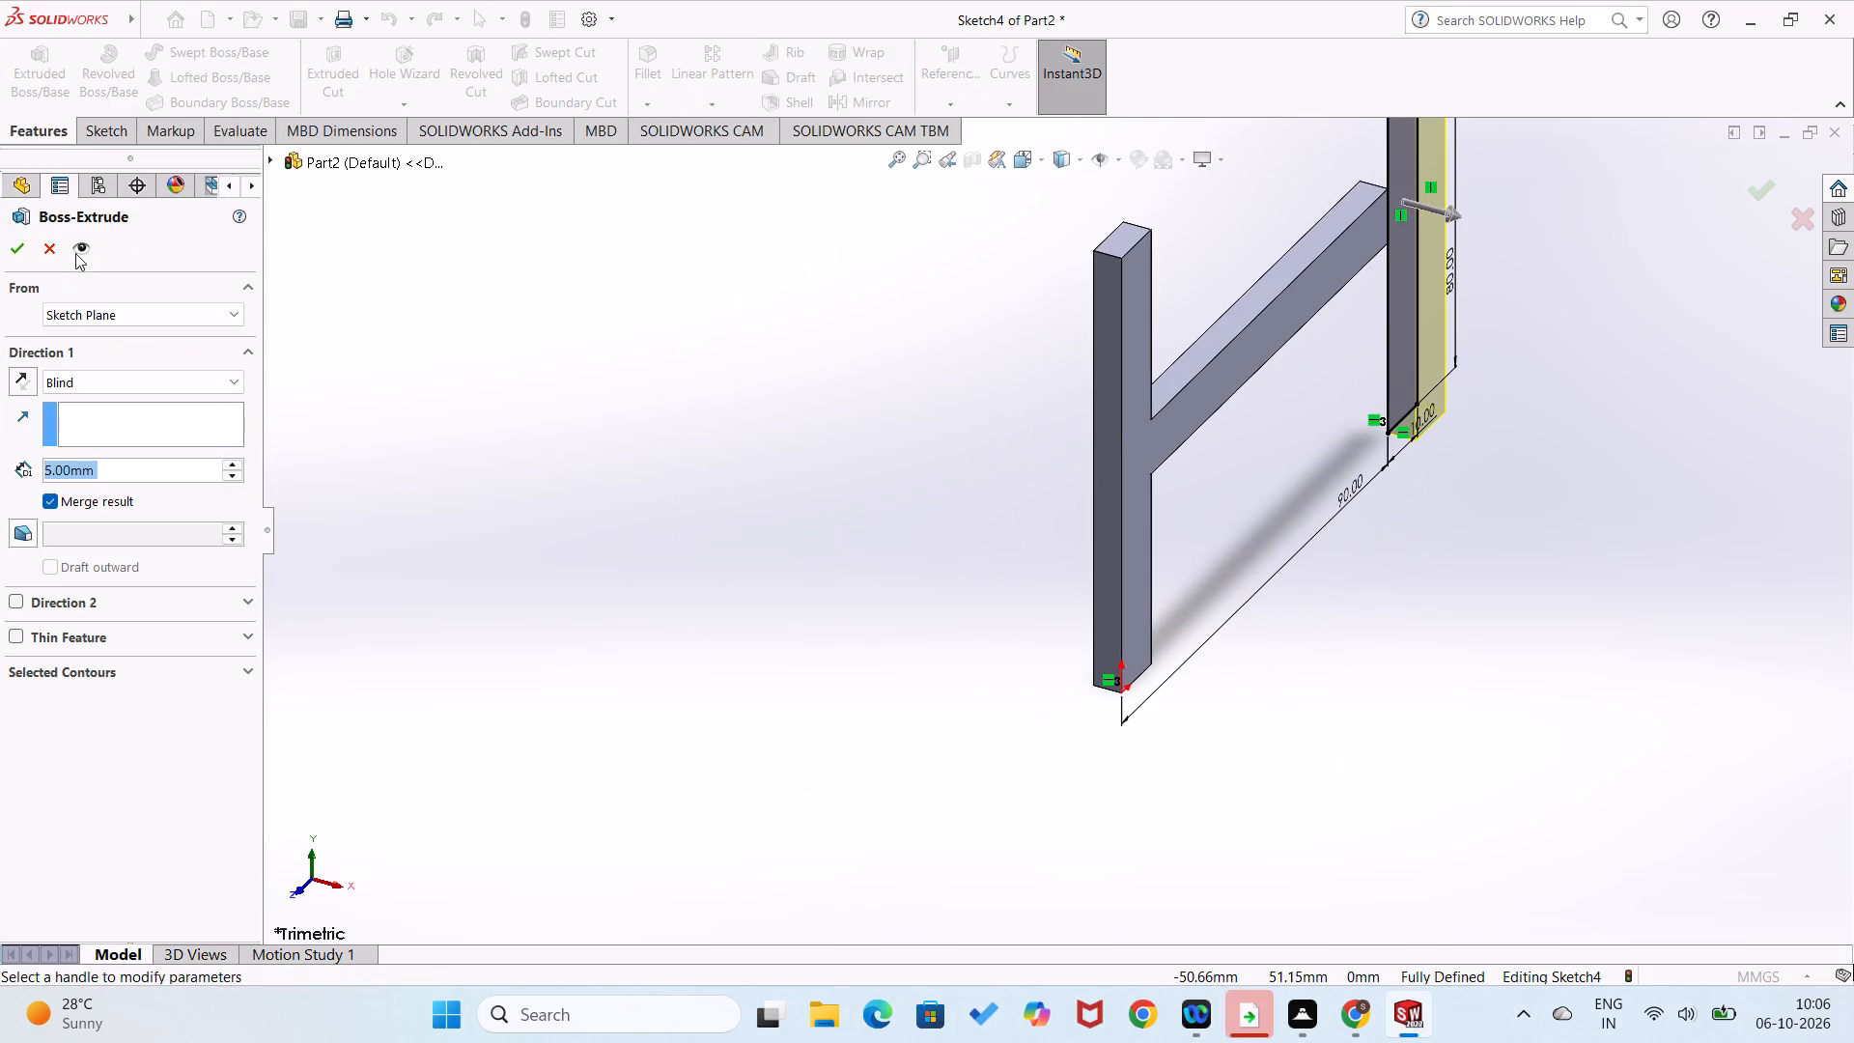
click(19, 376)
click(11, 249)
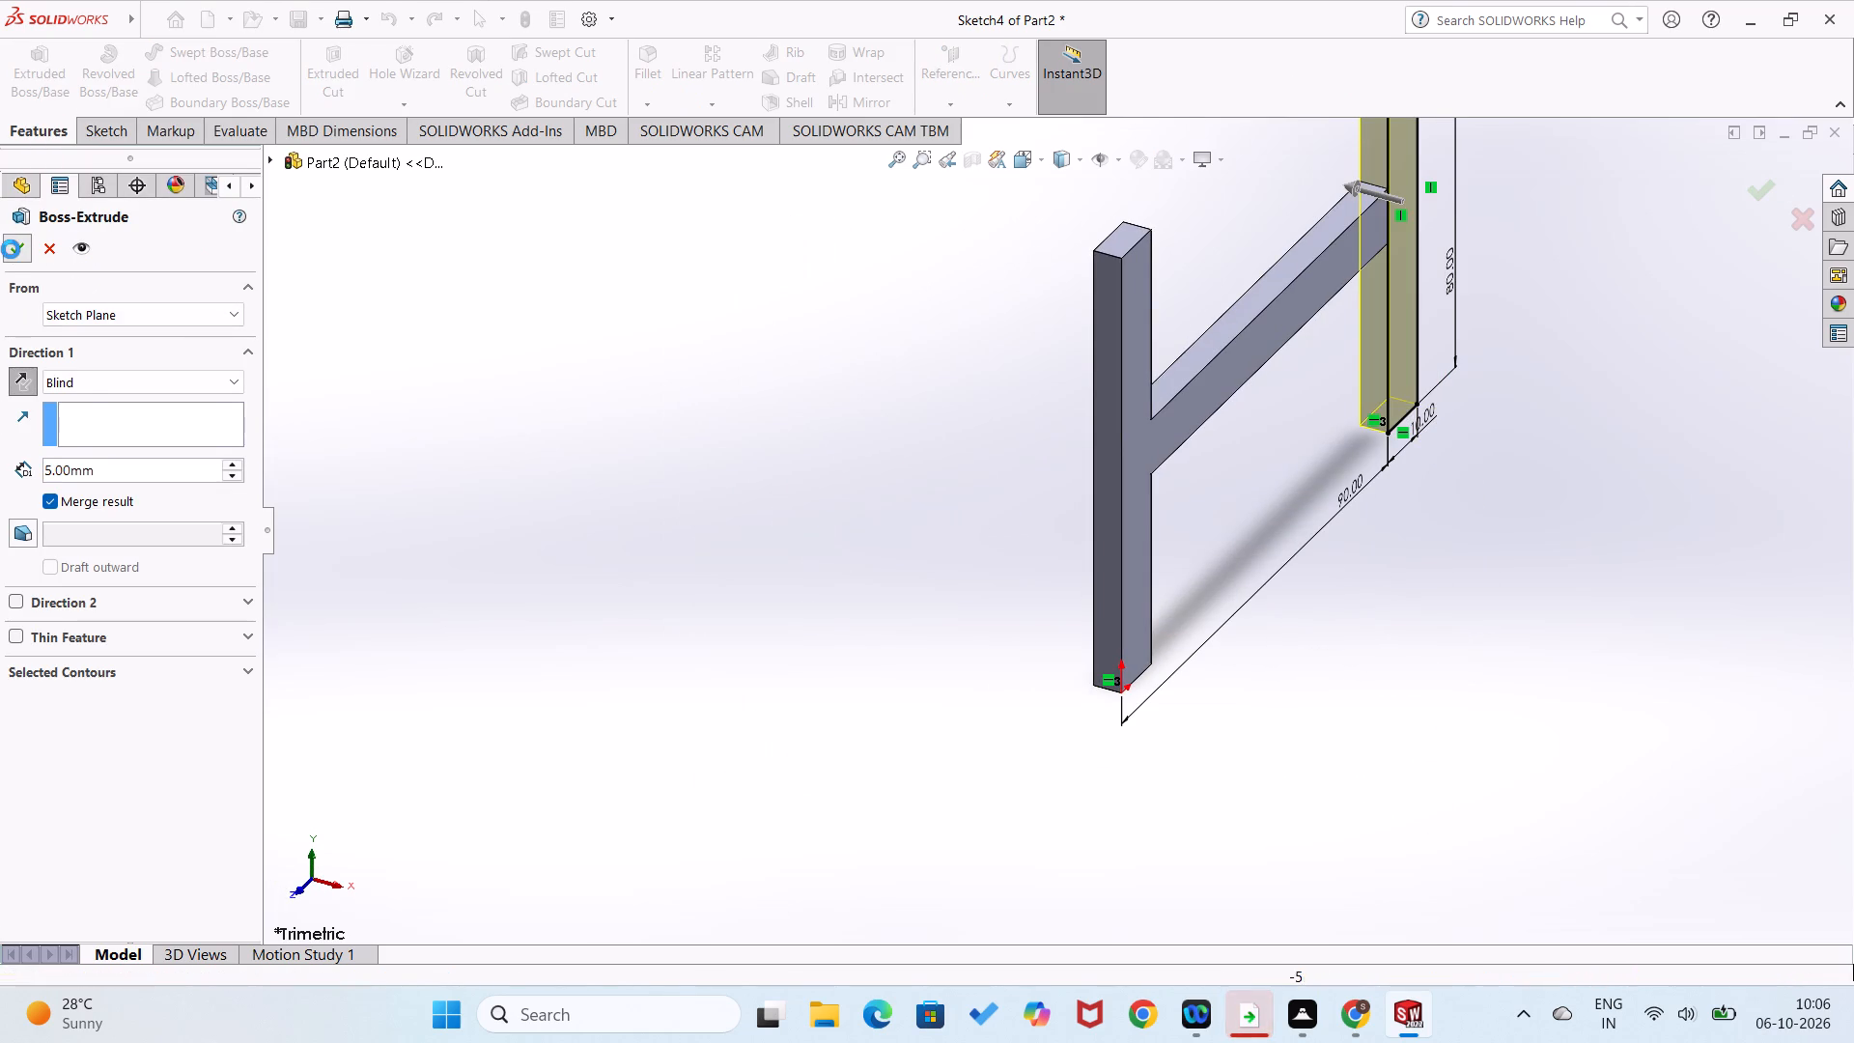
click(485, 427)
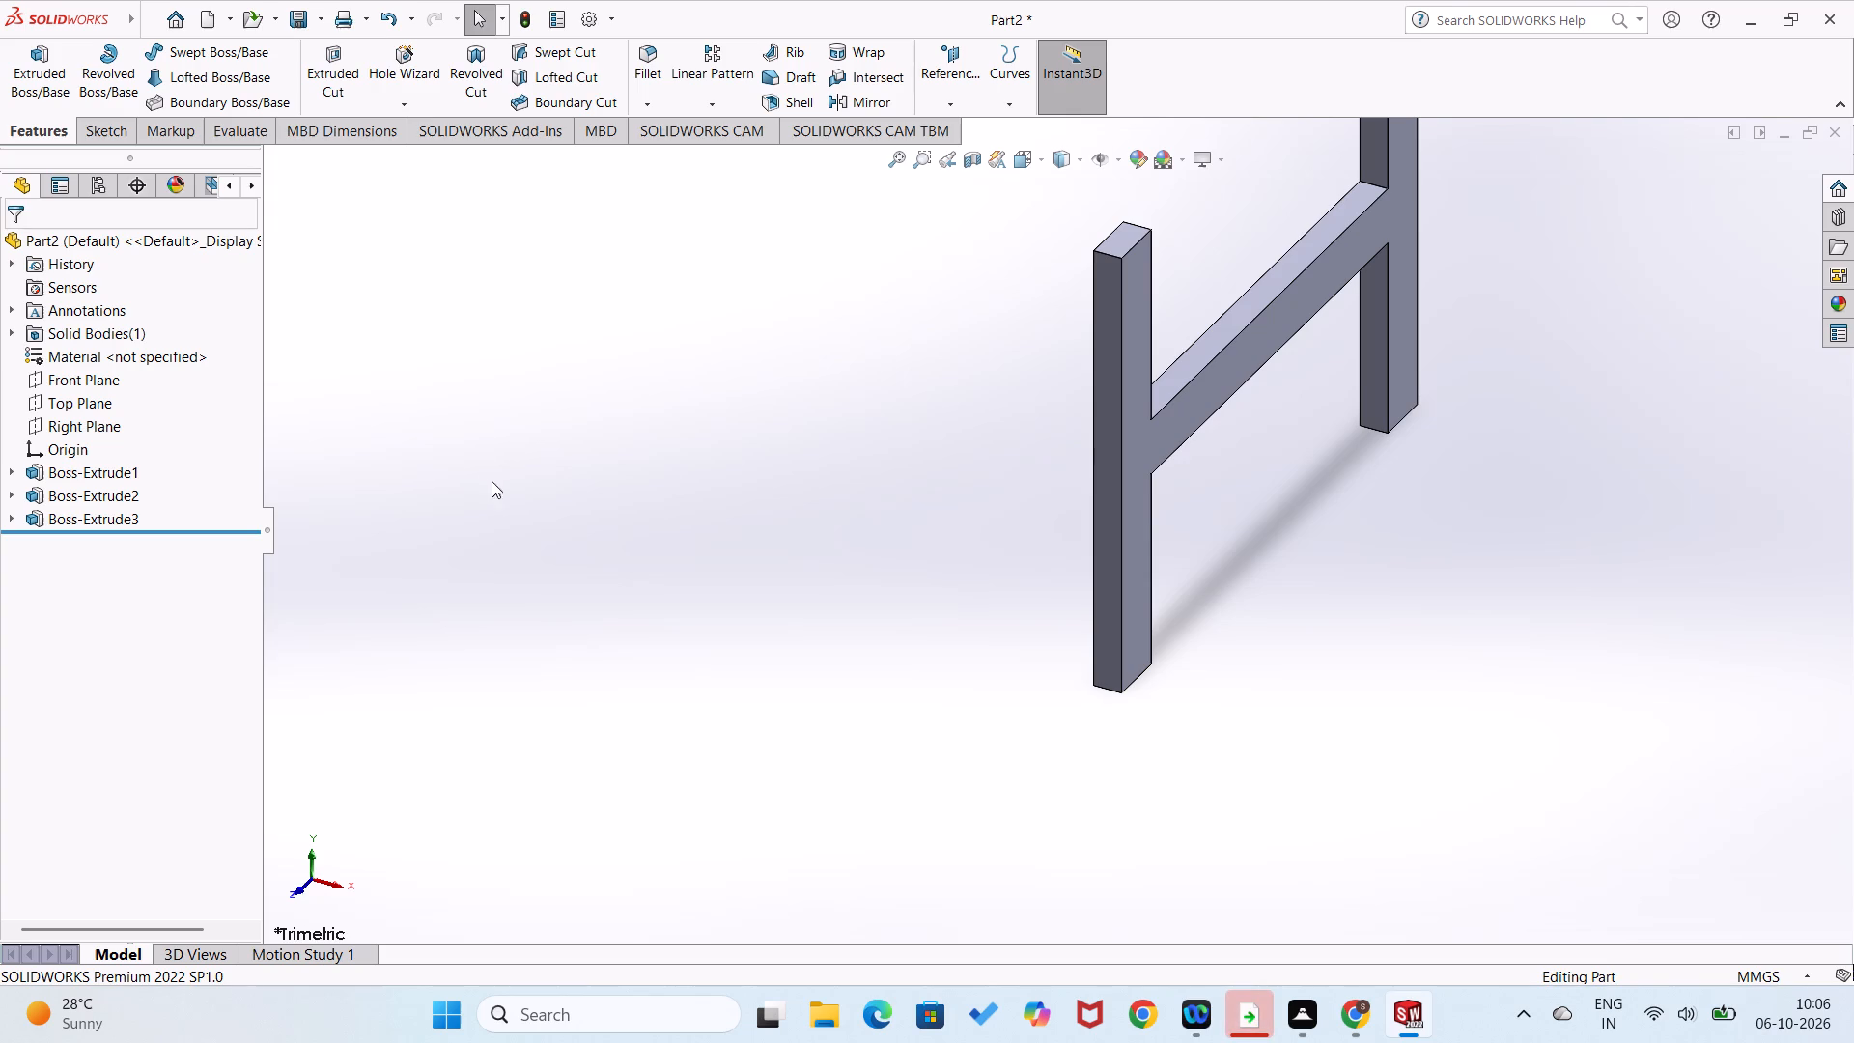
Open a sketch on the first upright's bottom end face and draw a corner rectangle about 79 by 10 mm from the origin.
middle_drag(660, 464, 542, 143)
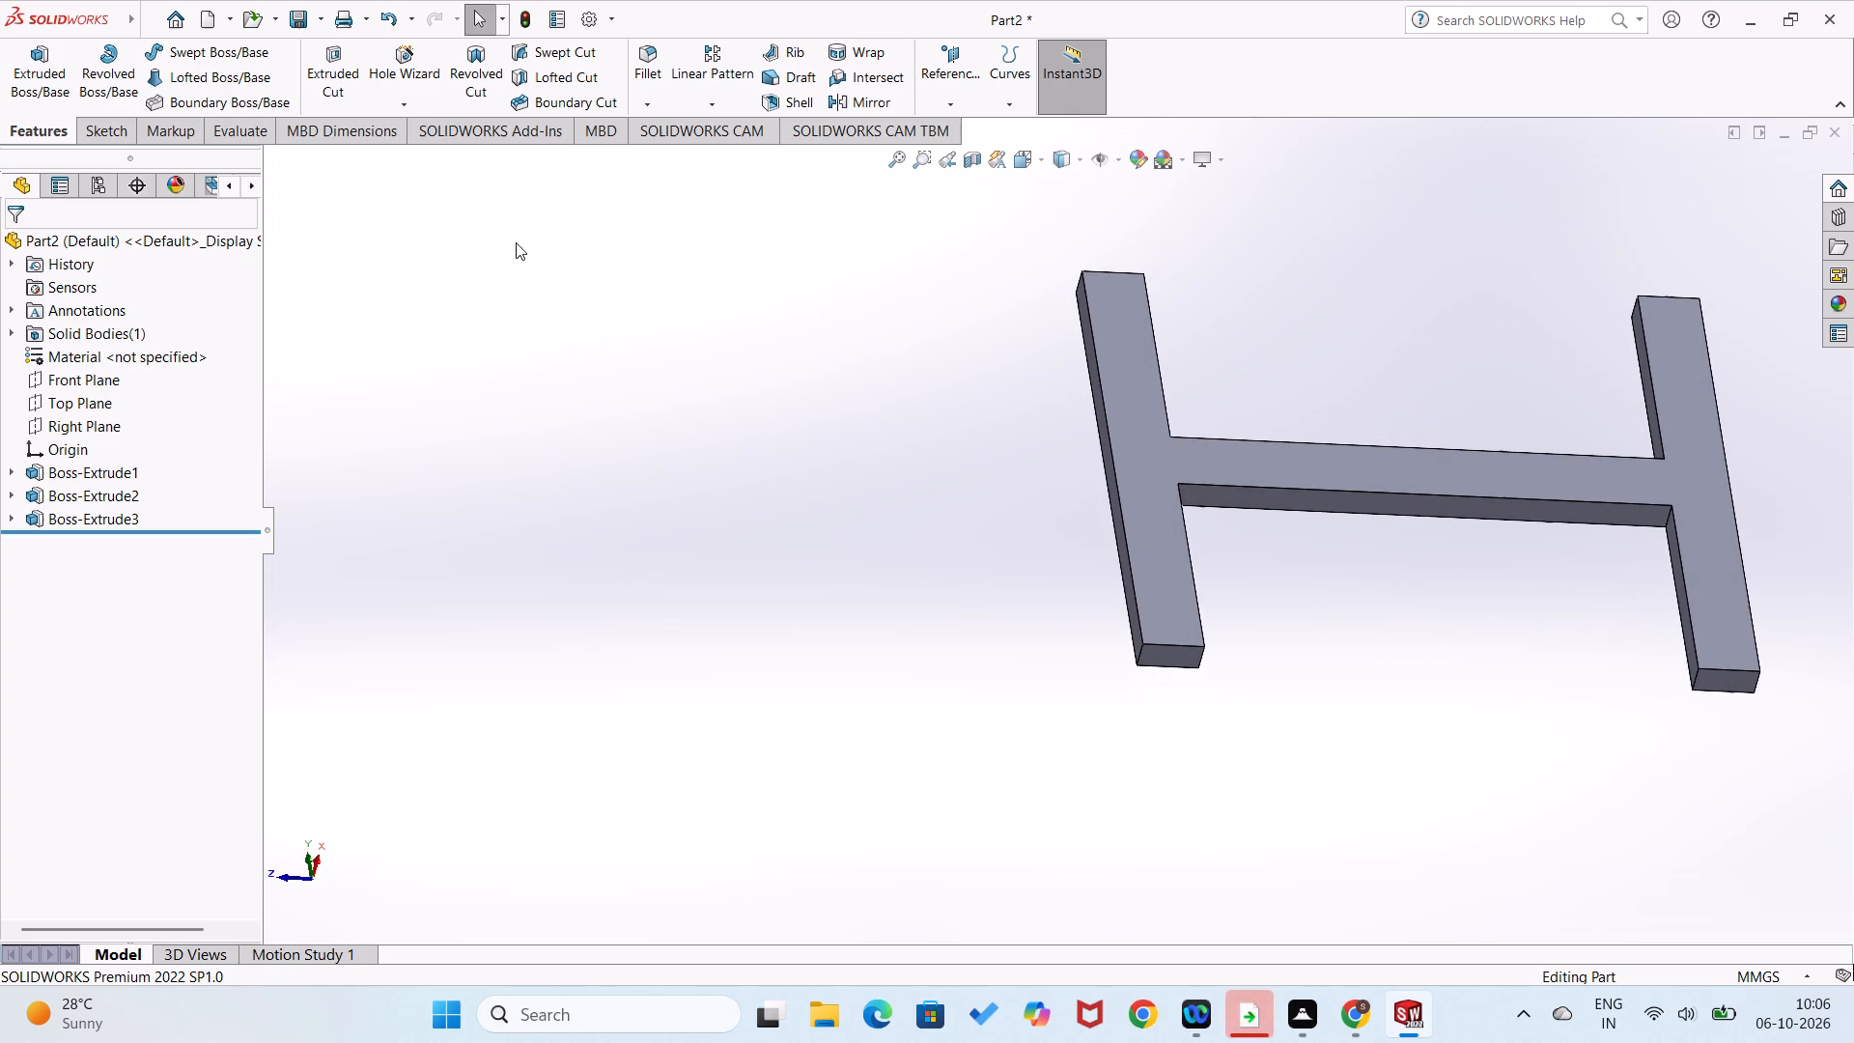
middle_drag(635, 472, 616, 641)
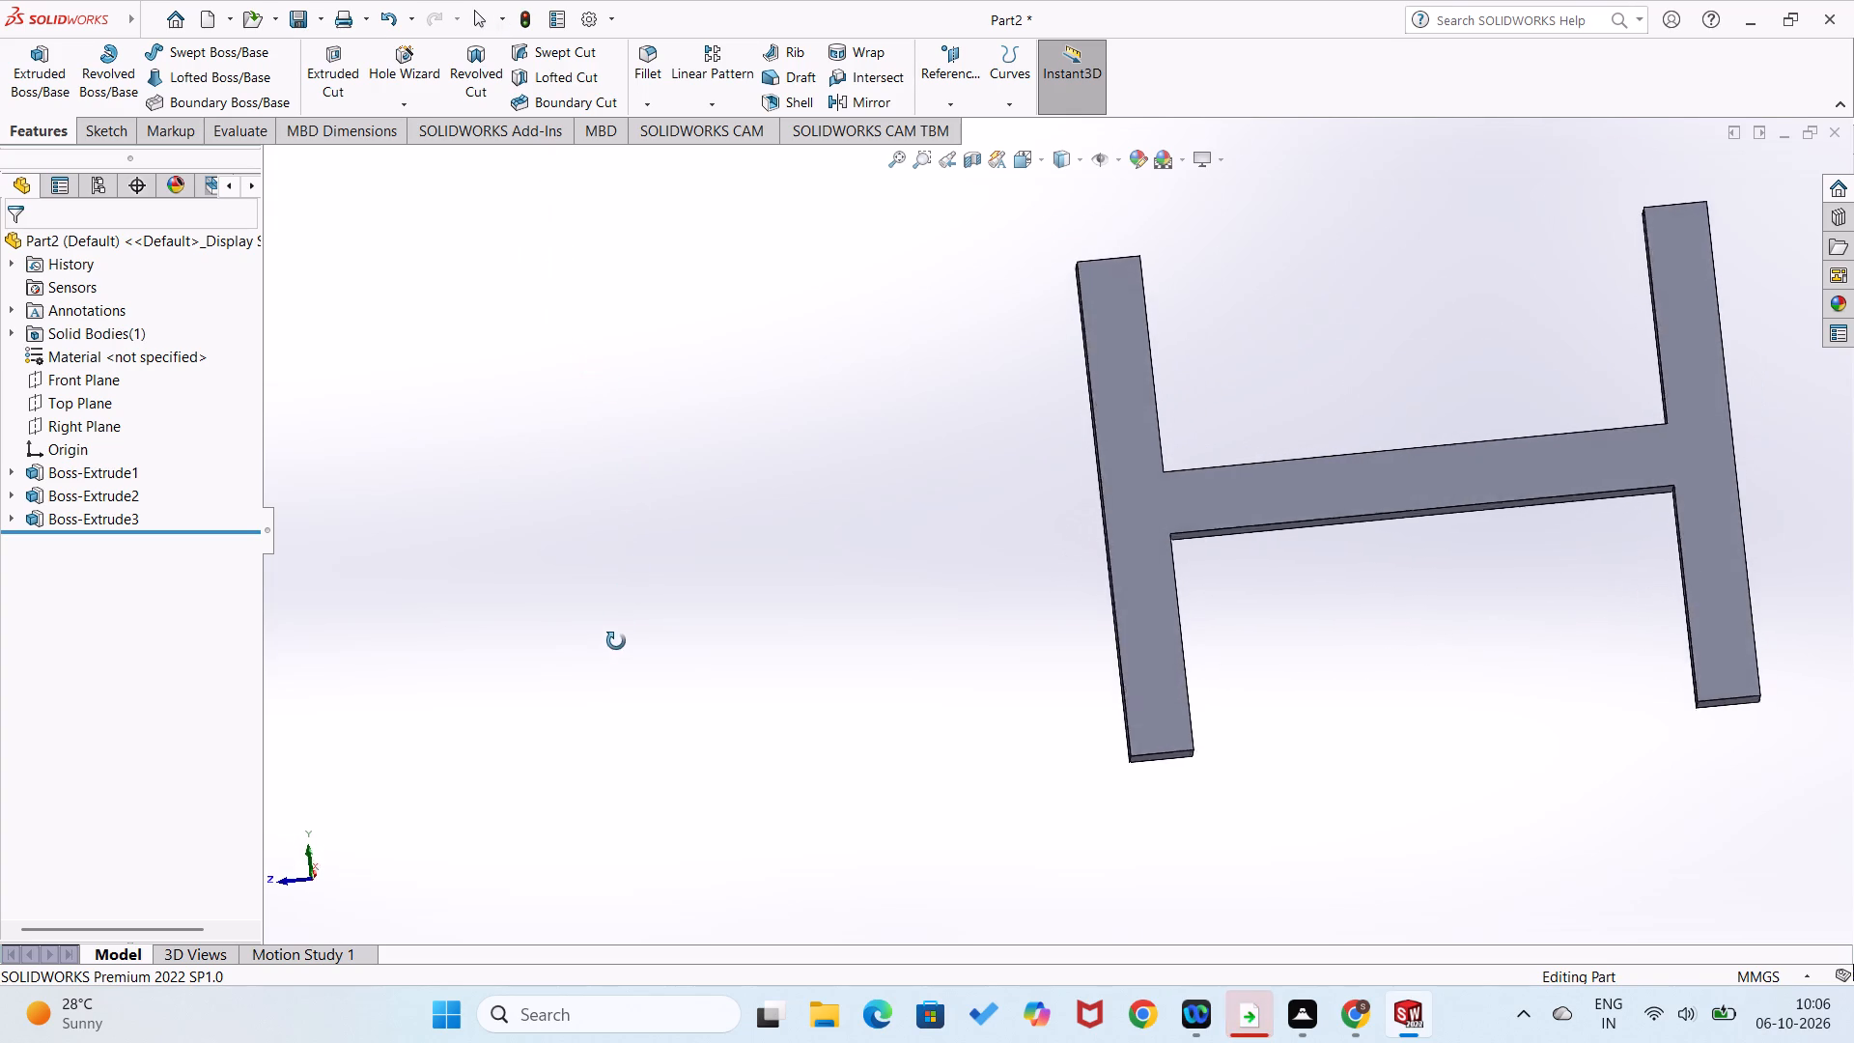
middle_drag(616, 641, 580, 352)
scroll(580, 352, up, 1)
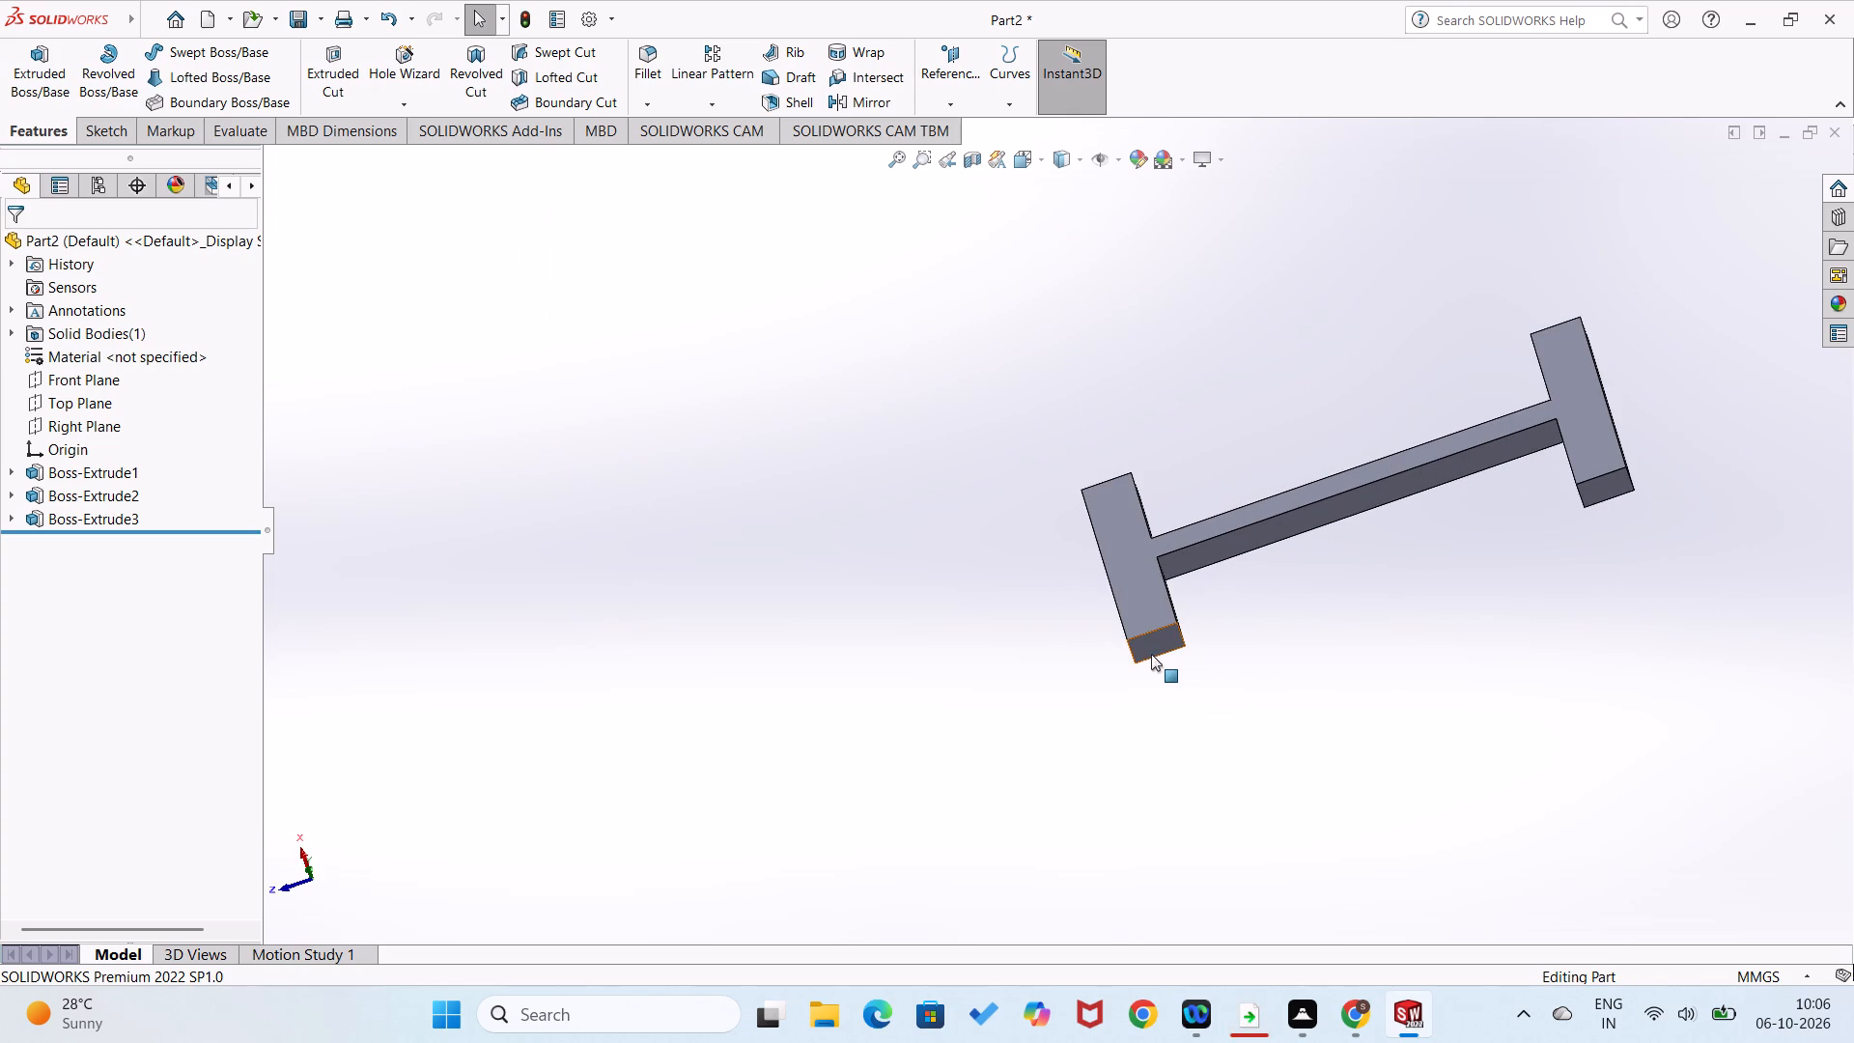
right_click(1152, 638)
click(1196, 560)
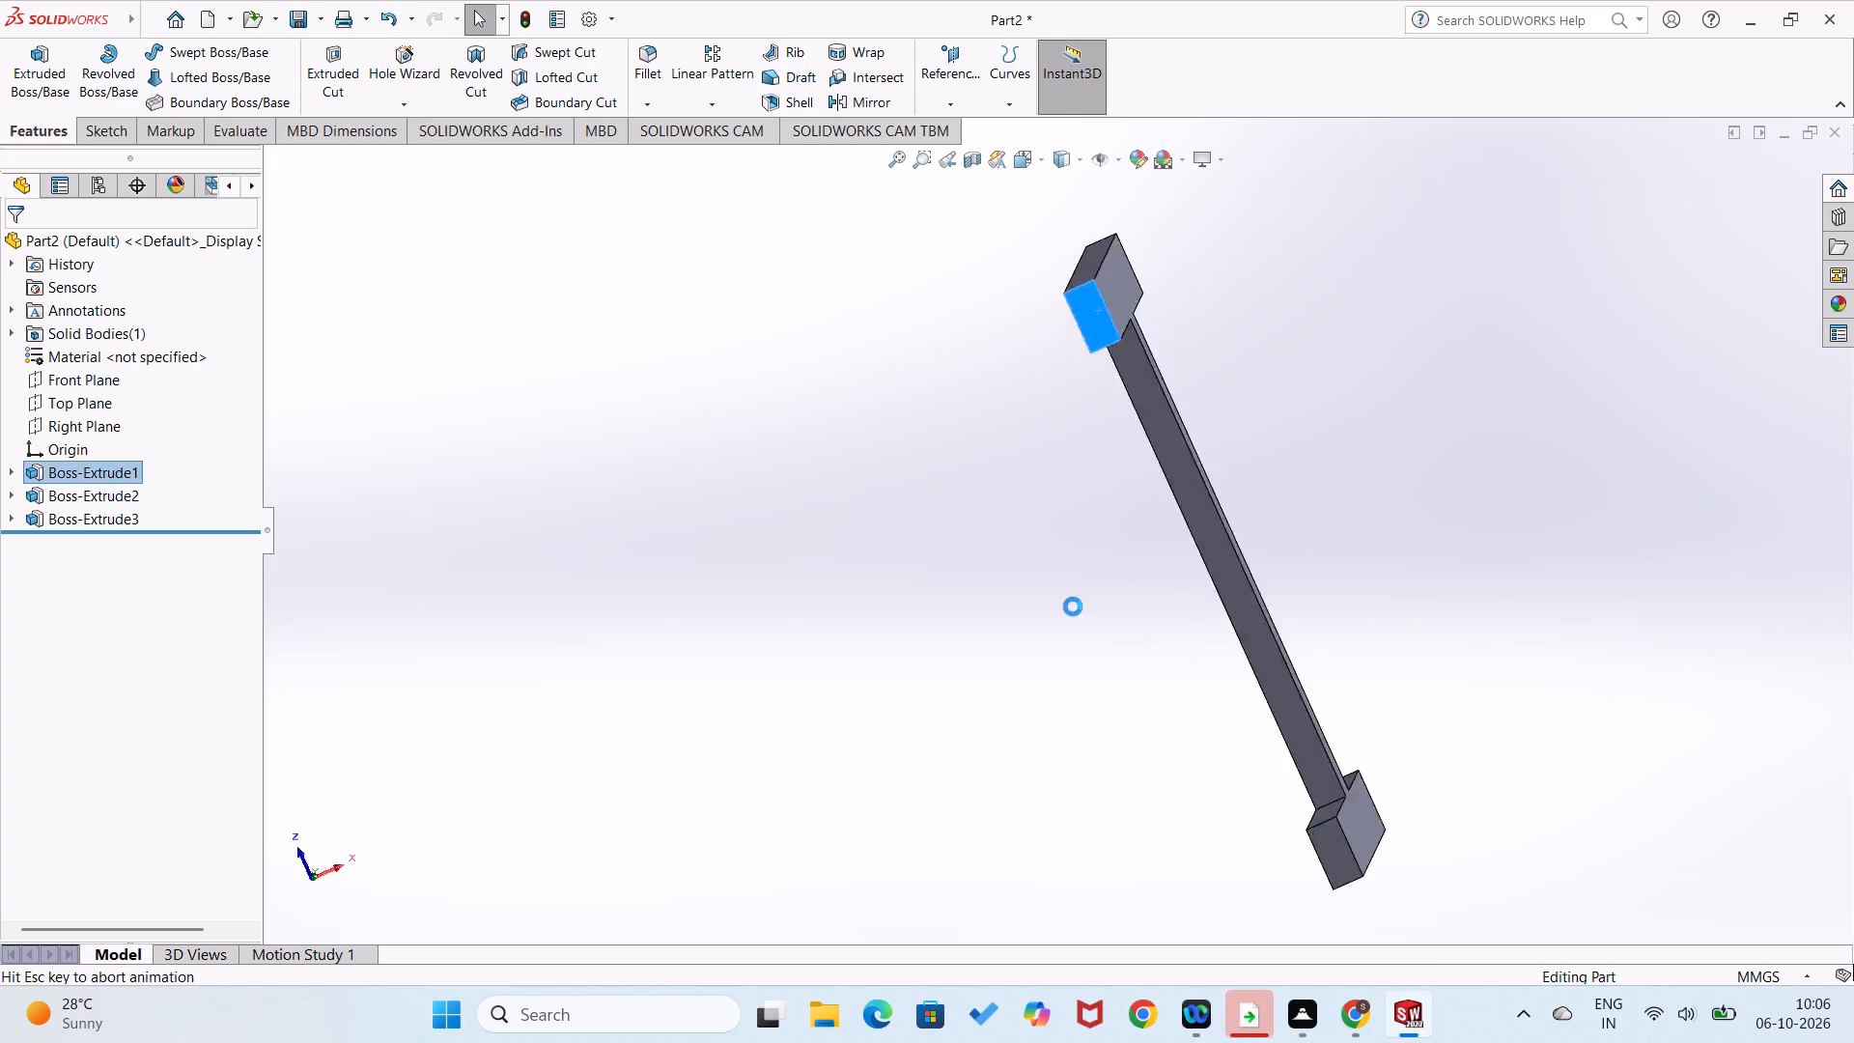
click(886, 595)
scroll(905, 552, up, 2)
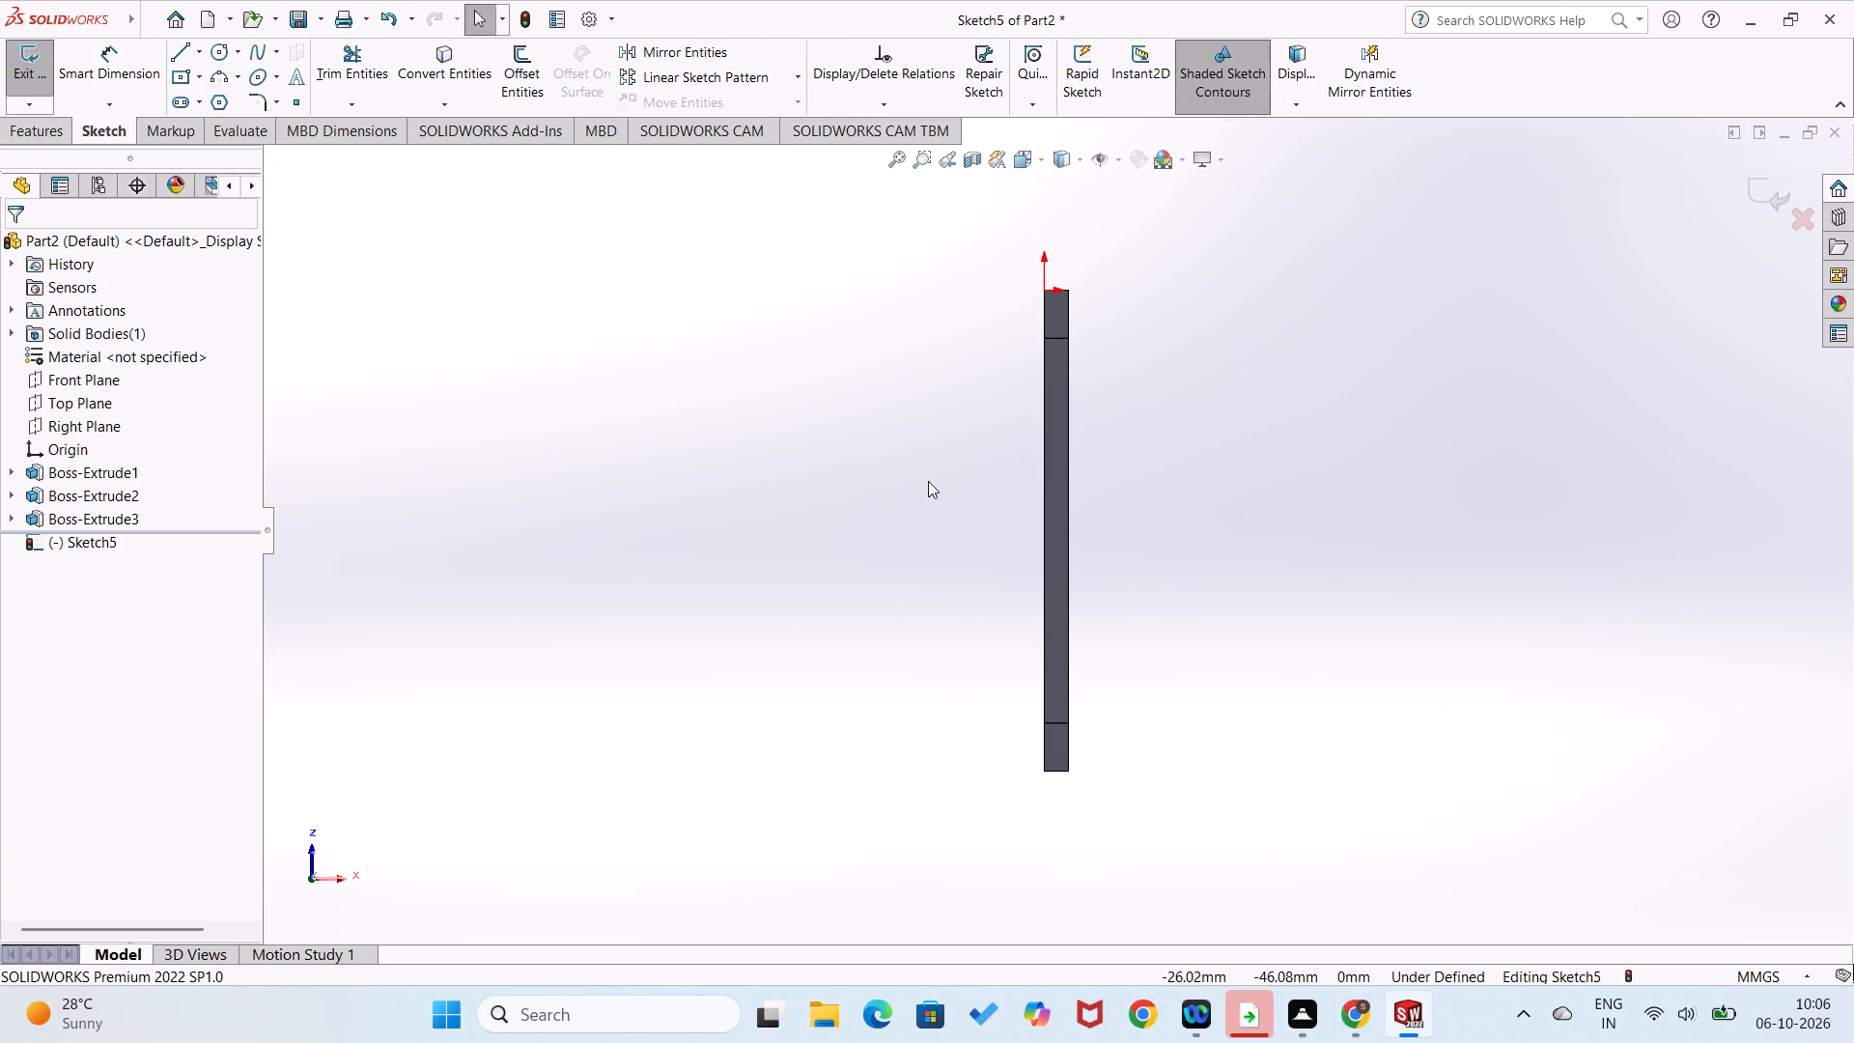
right_drag(941, 444, 688, 648)
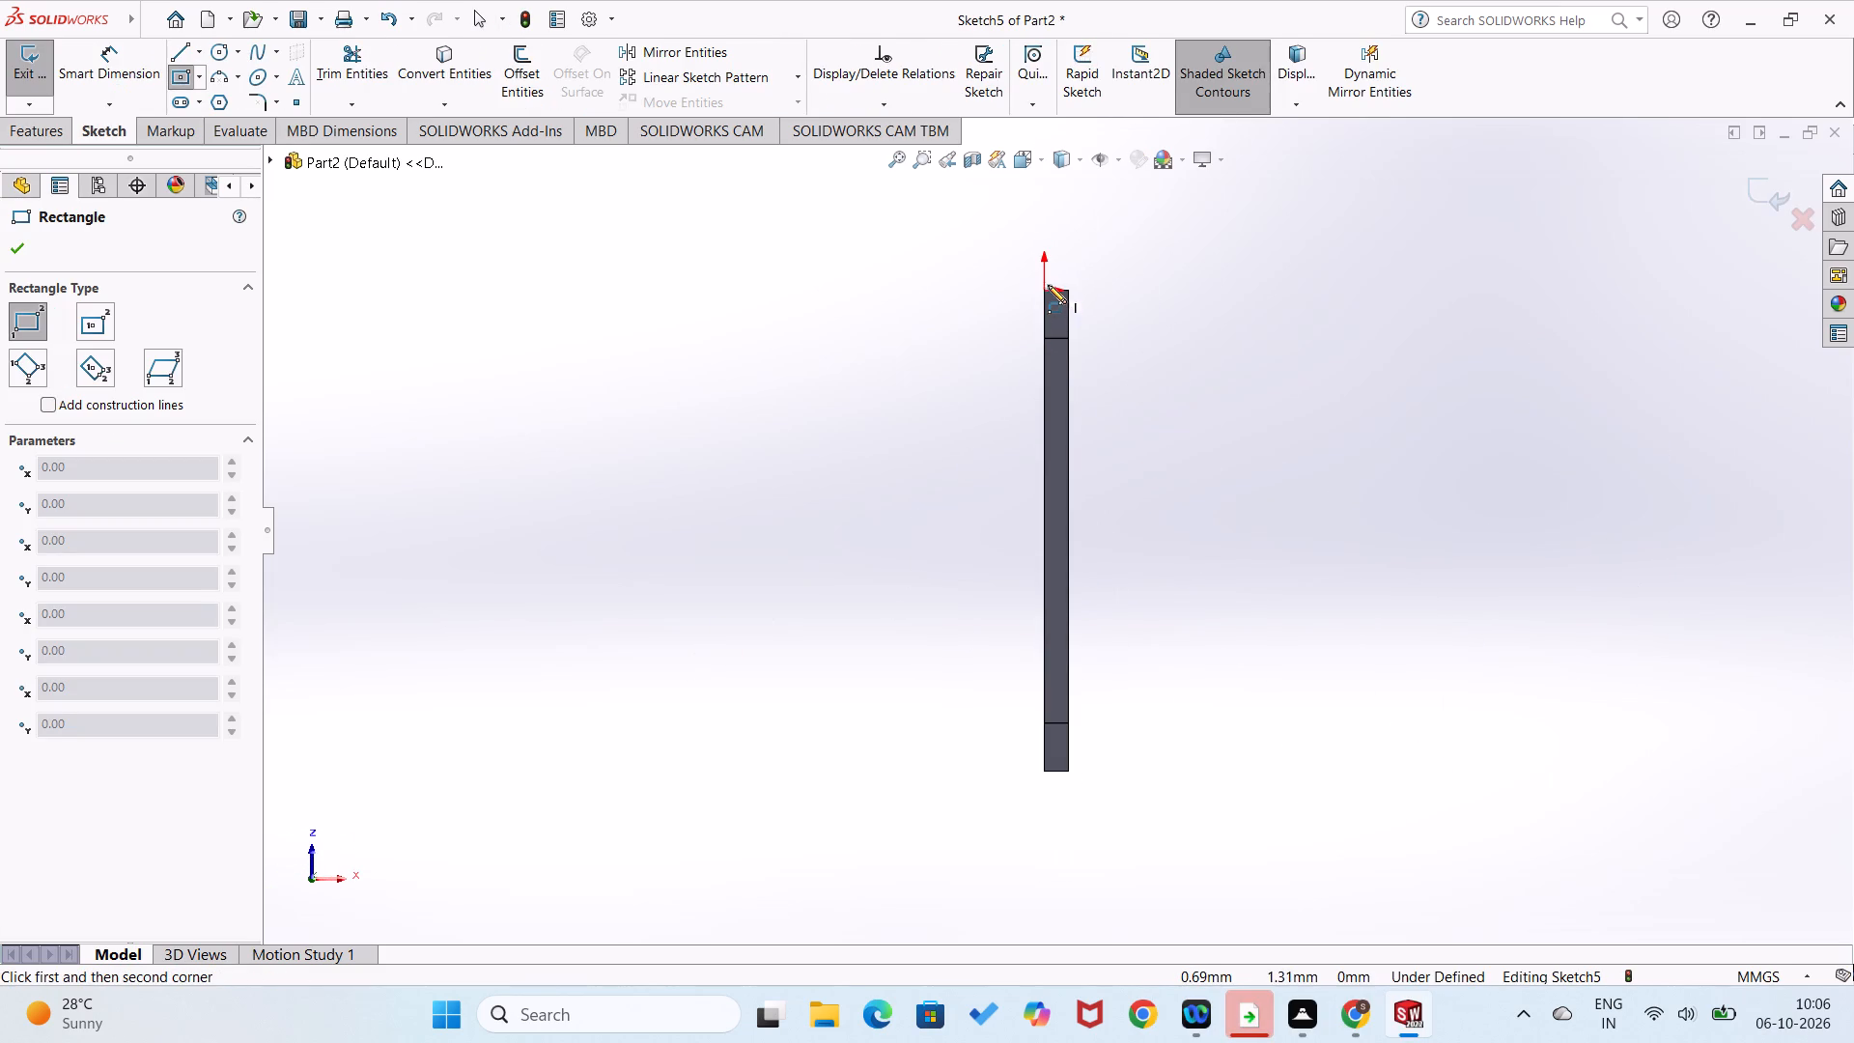
click(1048, 290)
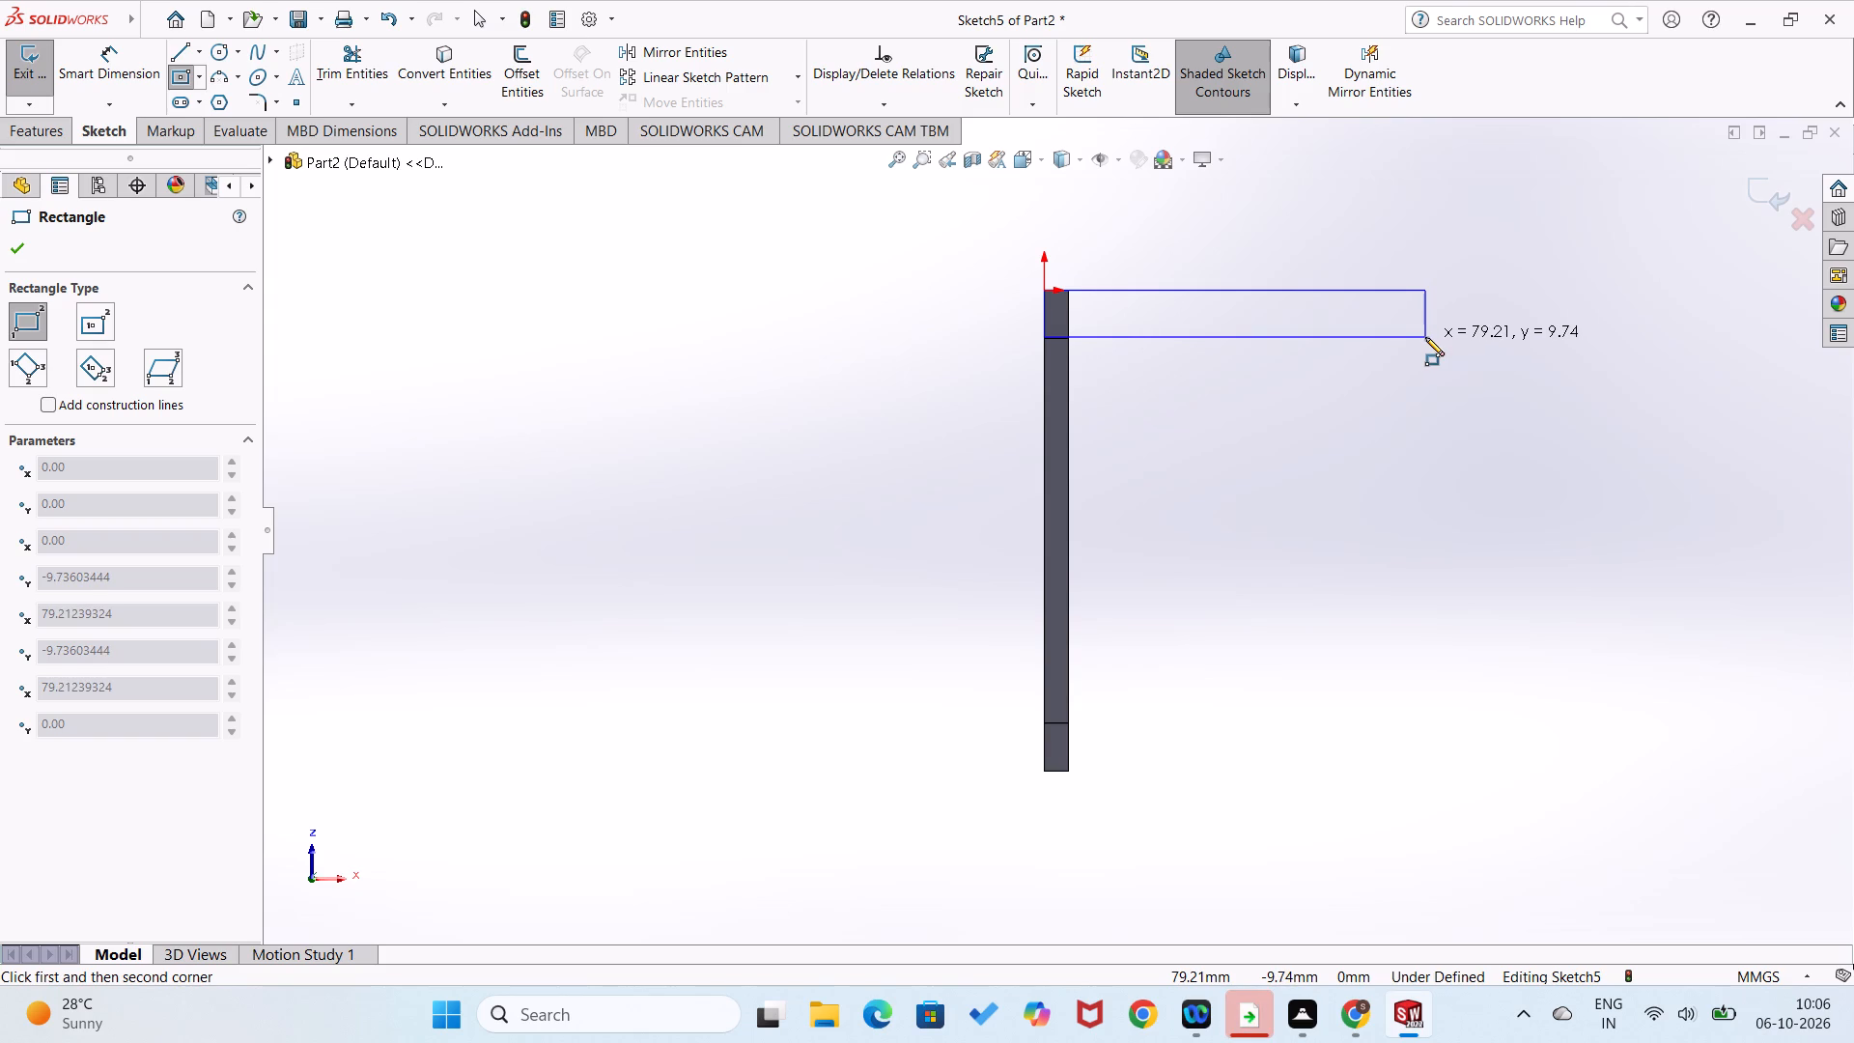
click(1425, 337)
Dimension the rectangle with a length of 60 mm and a width of 10 mm.
right_drag(1348, 570, 1359, 432)
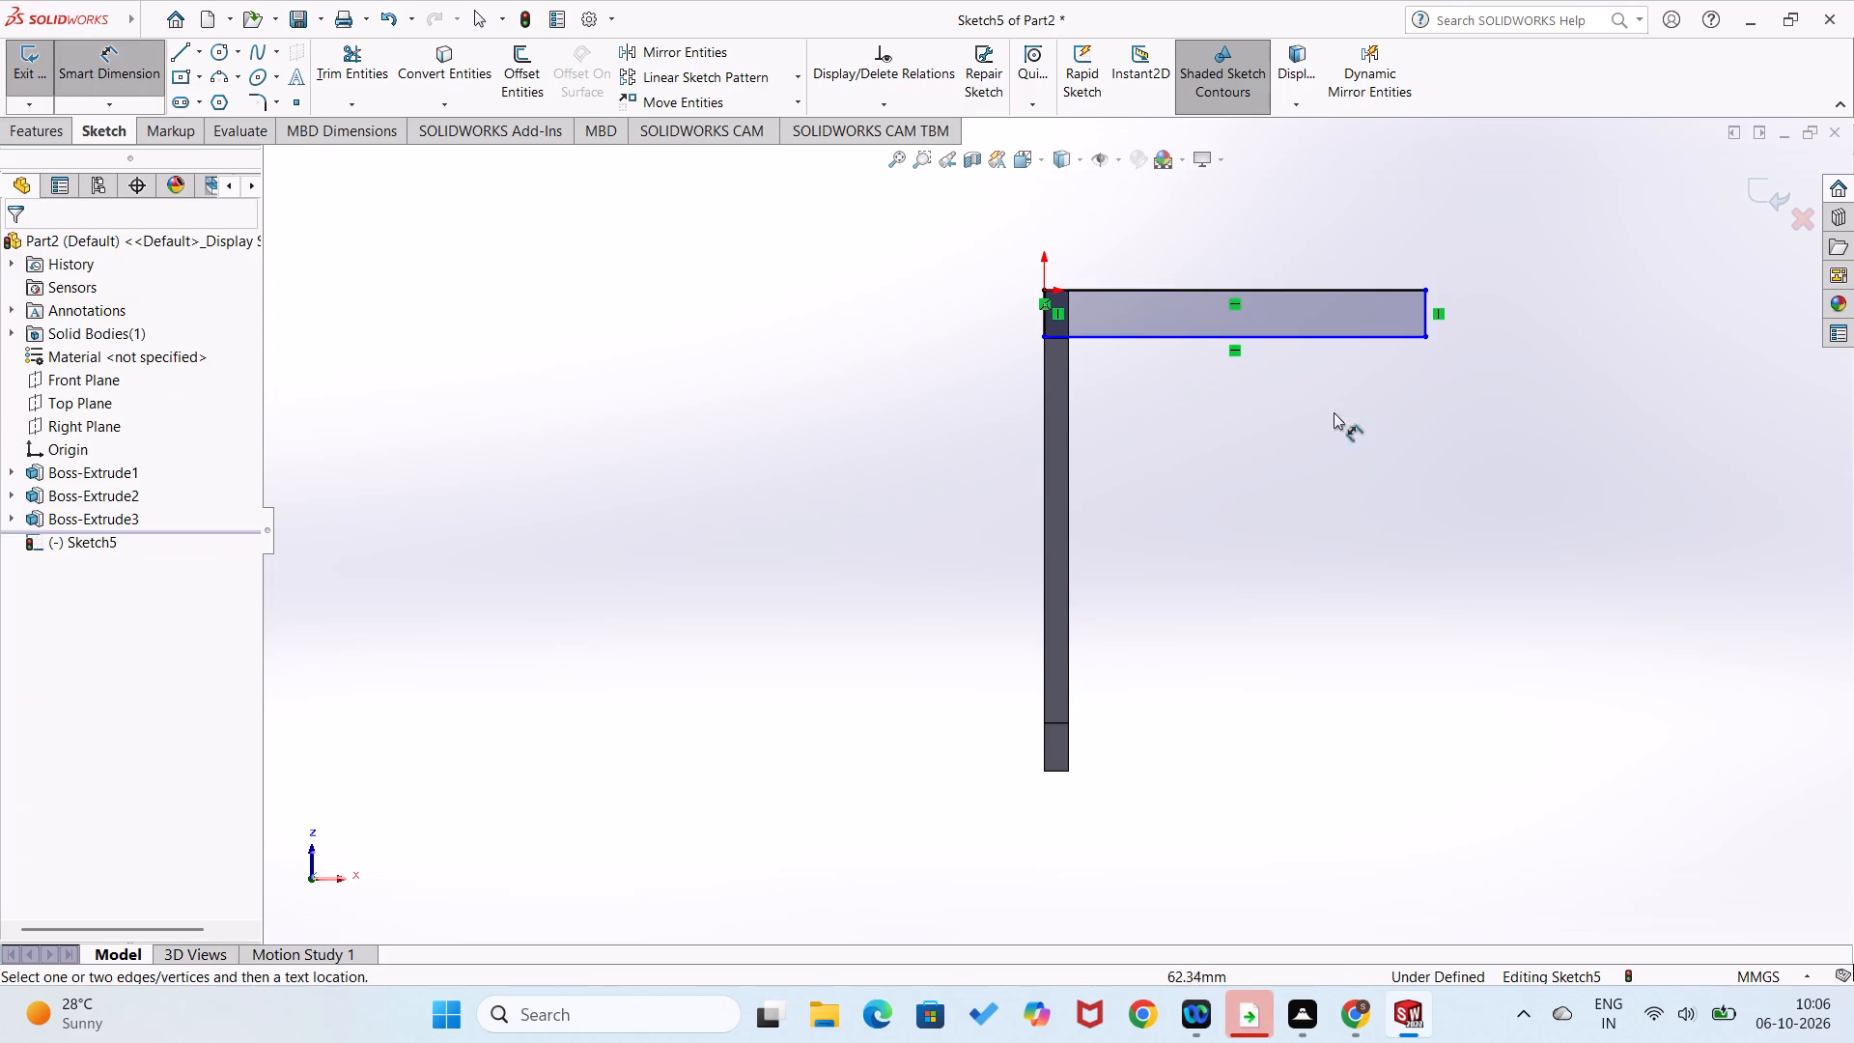
click(1347, 290)
click(1360, 248)
text(60)
key(Return)
click(1178, 424)
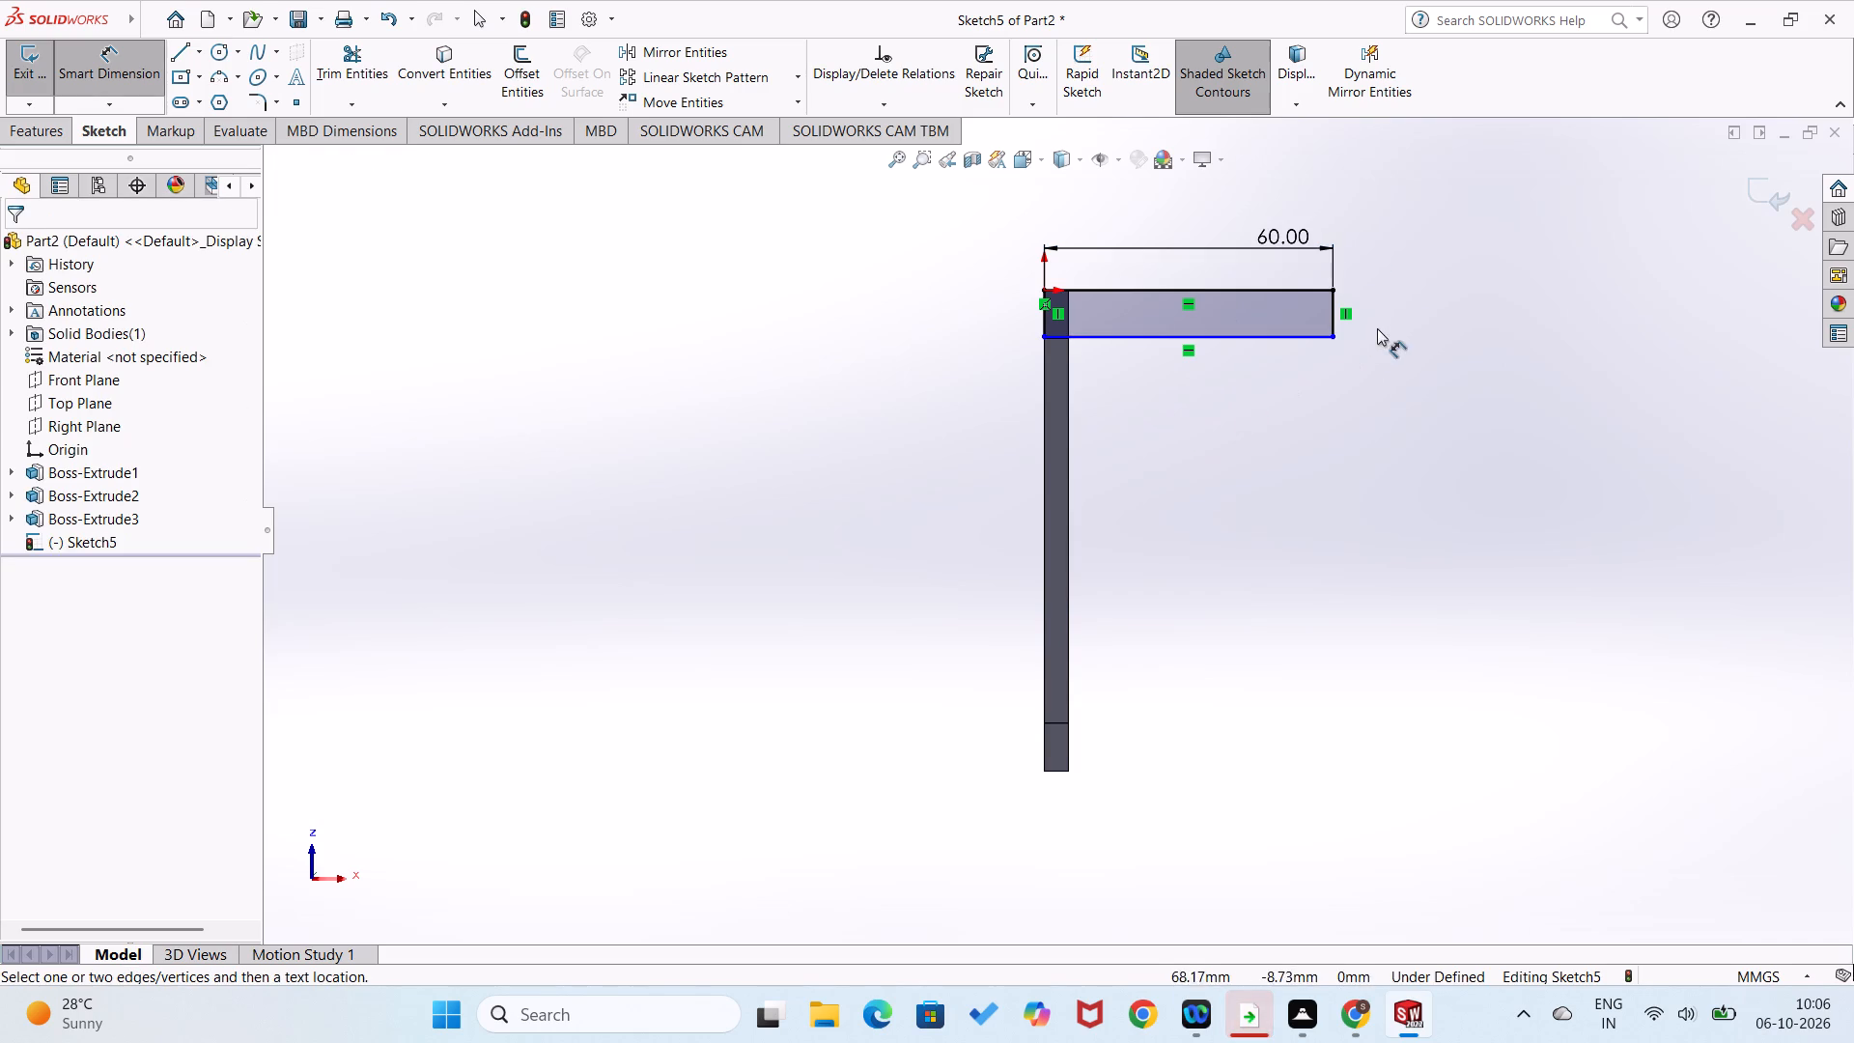
click(1337, 320)
click(1390, 310)
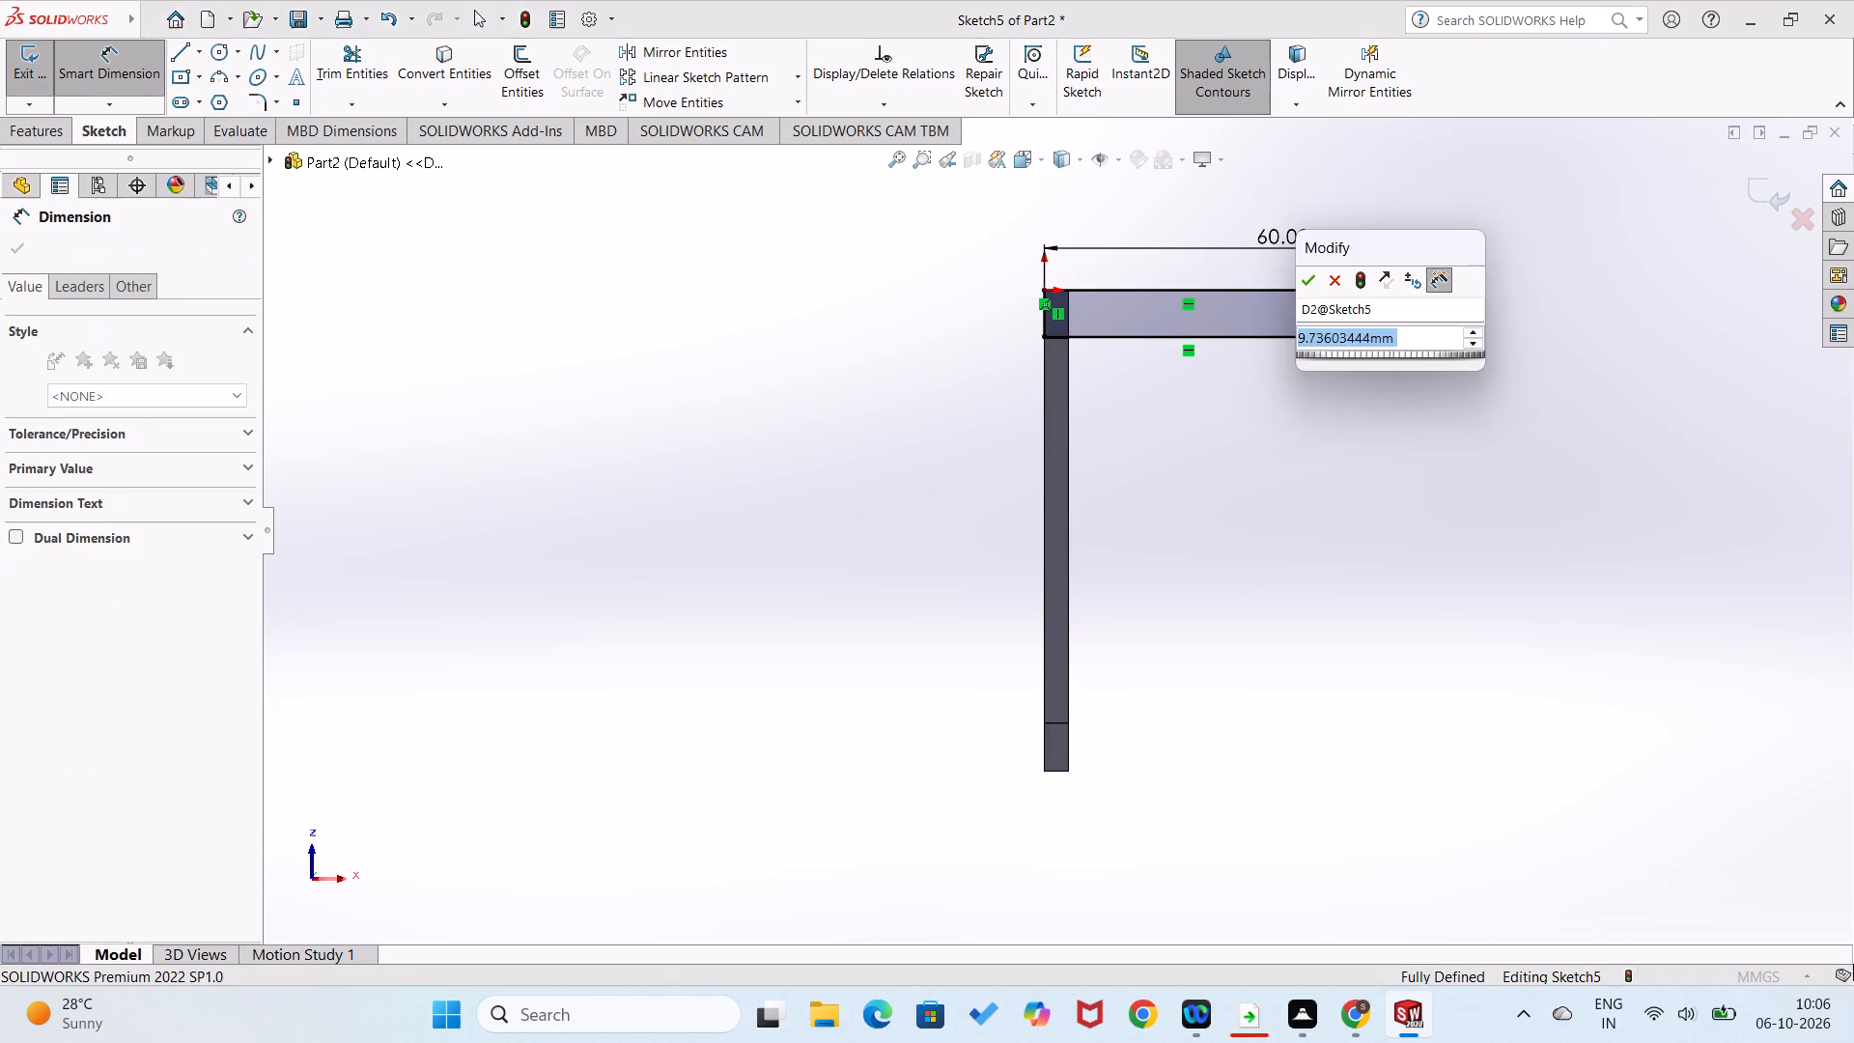
text(10)
key(Return)
click(1275, 394)
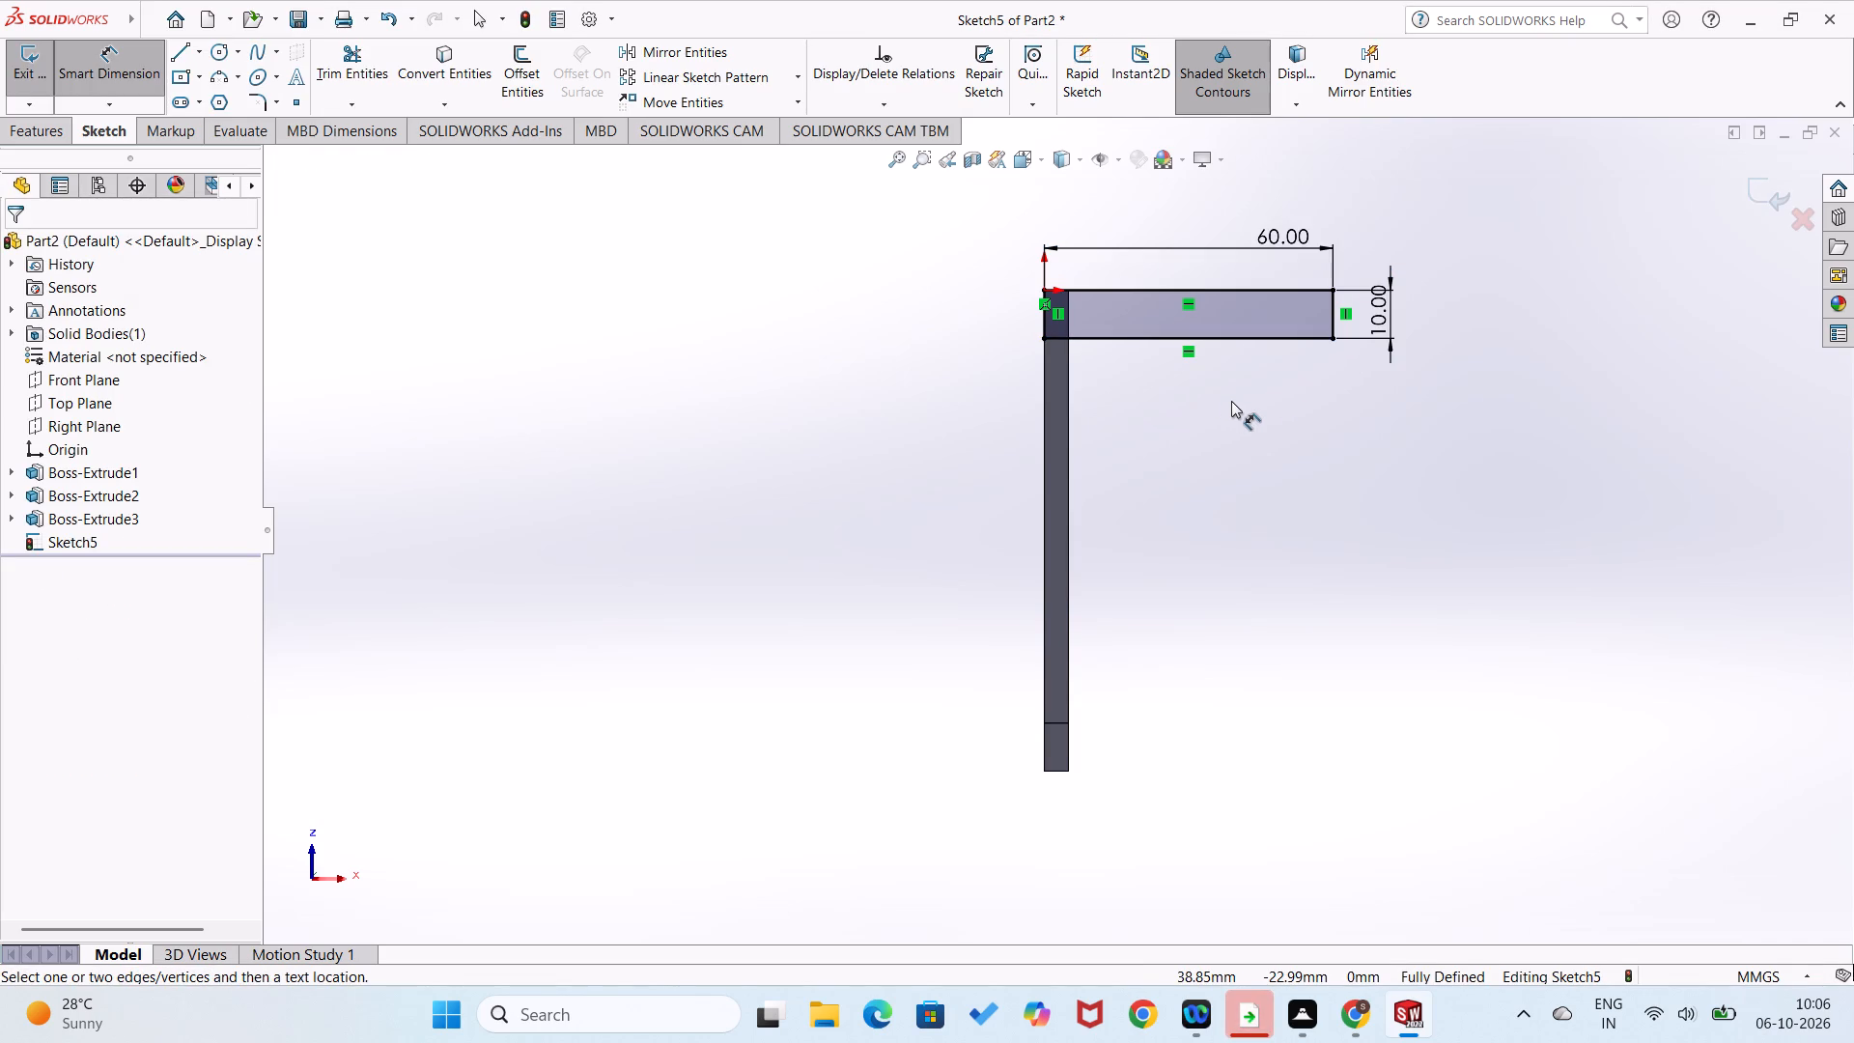
Sketch a 10 mm wide rectangle extending from the origin opposite the 60 mm one, and dimension its length at 20 mm.
right_drag(1268, 434, 1147, 542)
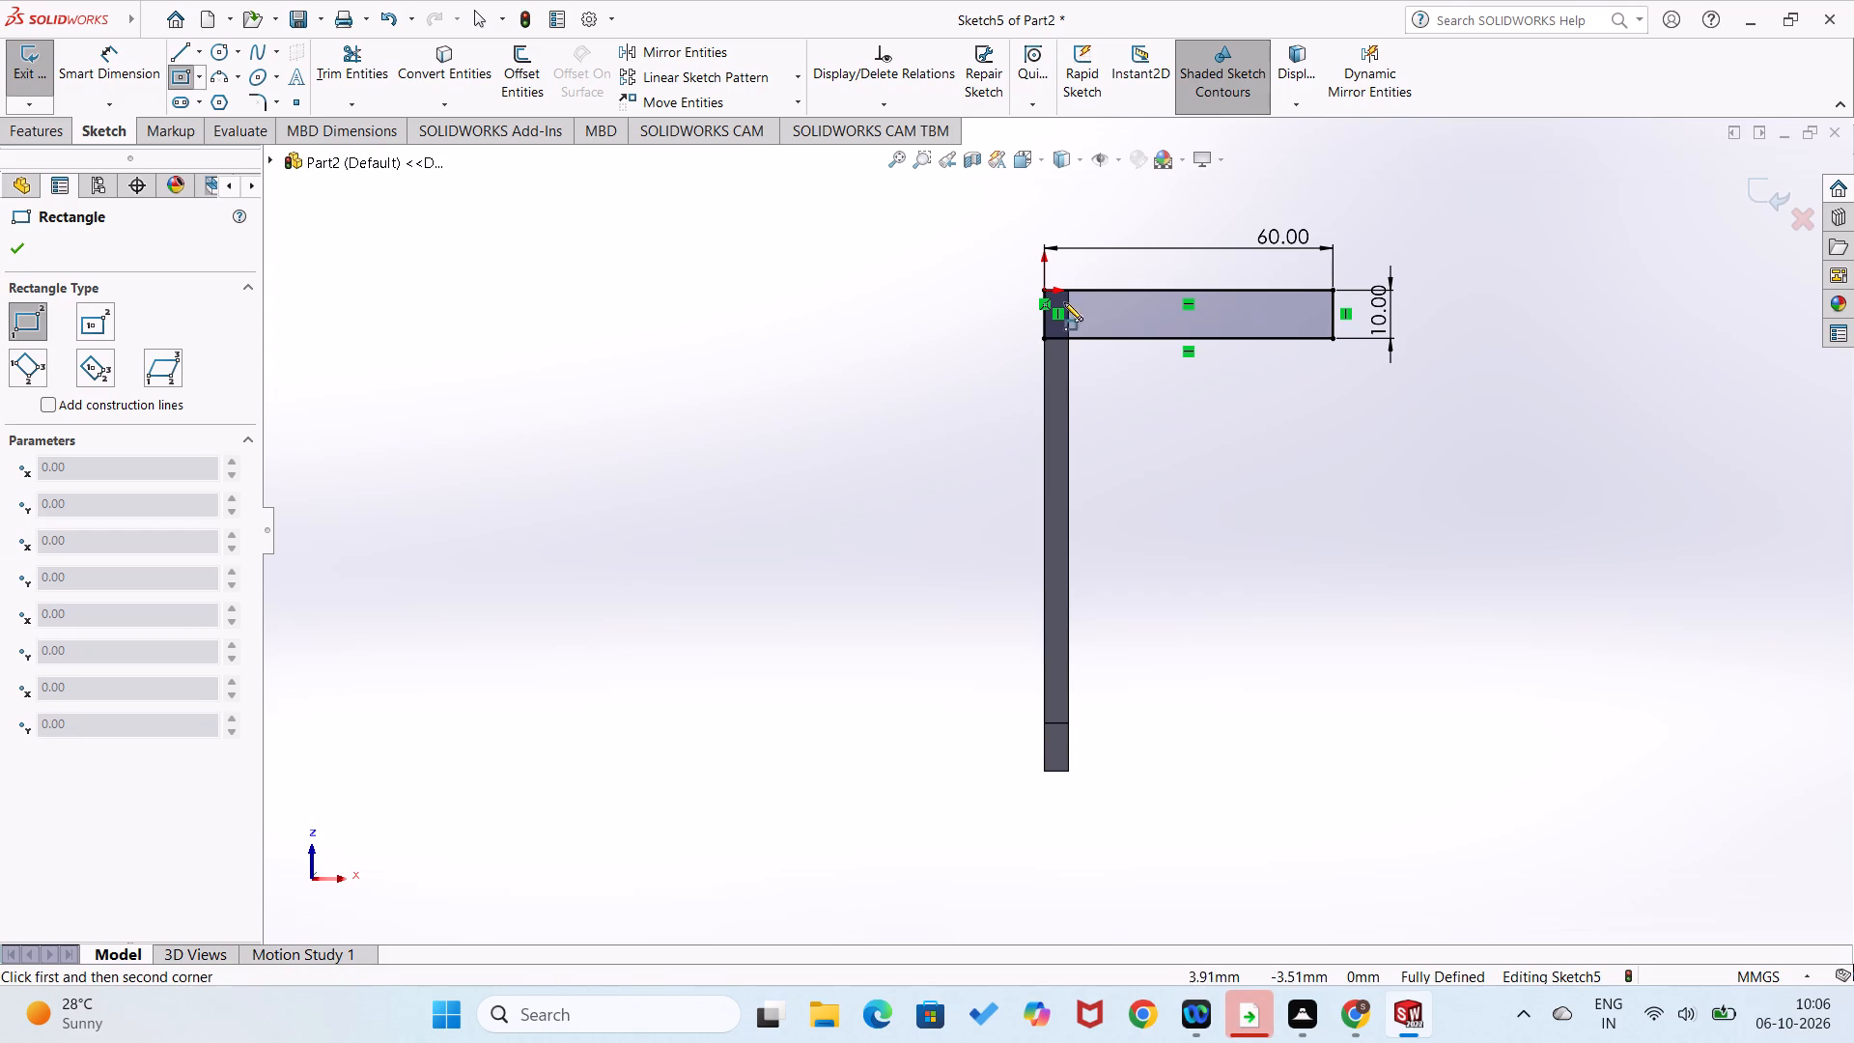
click(1043, 286)
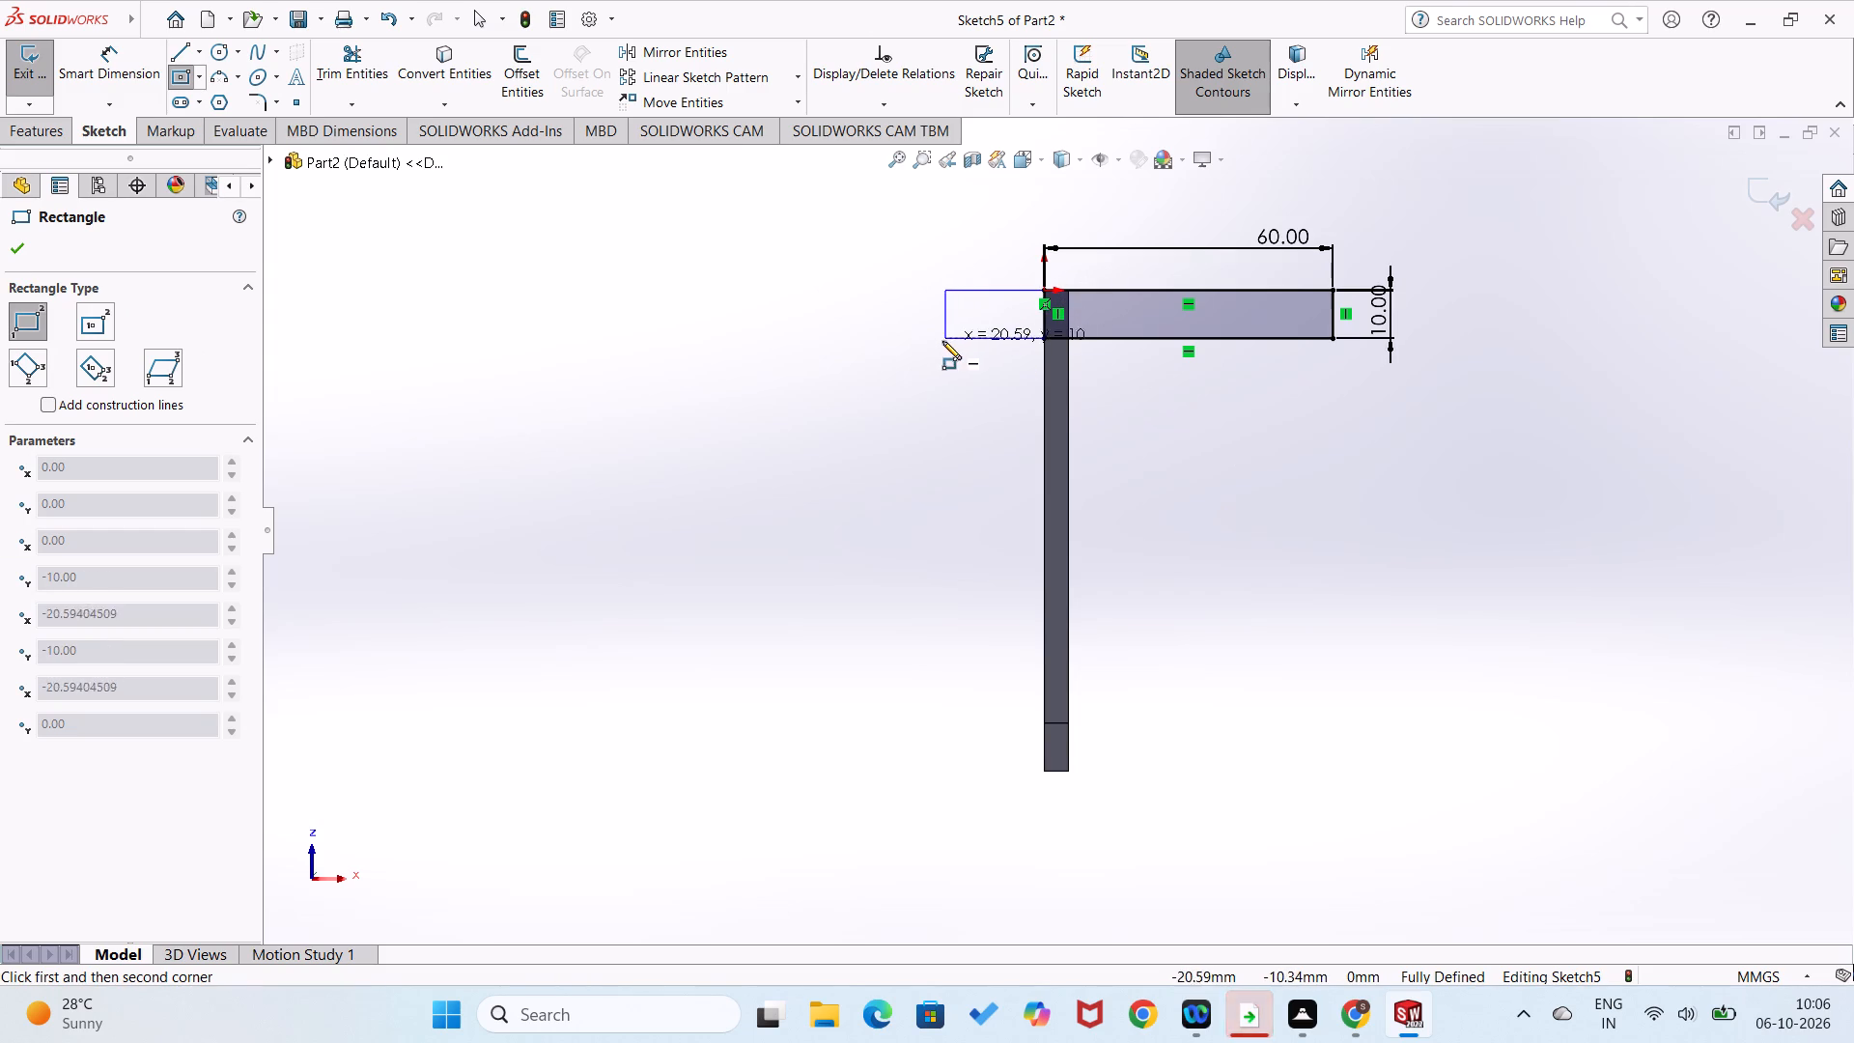
click(916, 336)
right_drag(920, 473, 935, 306)
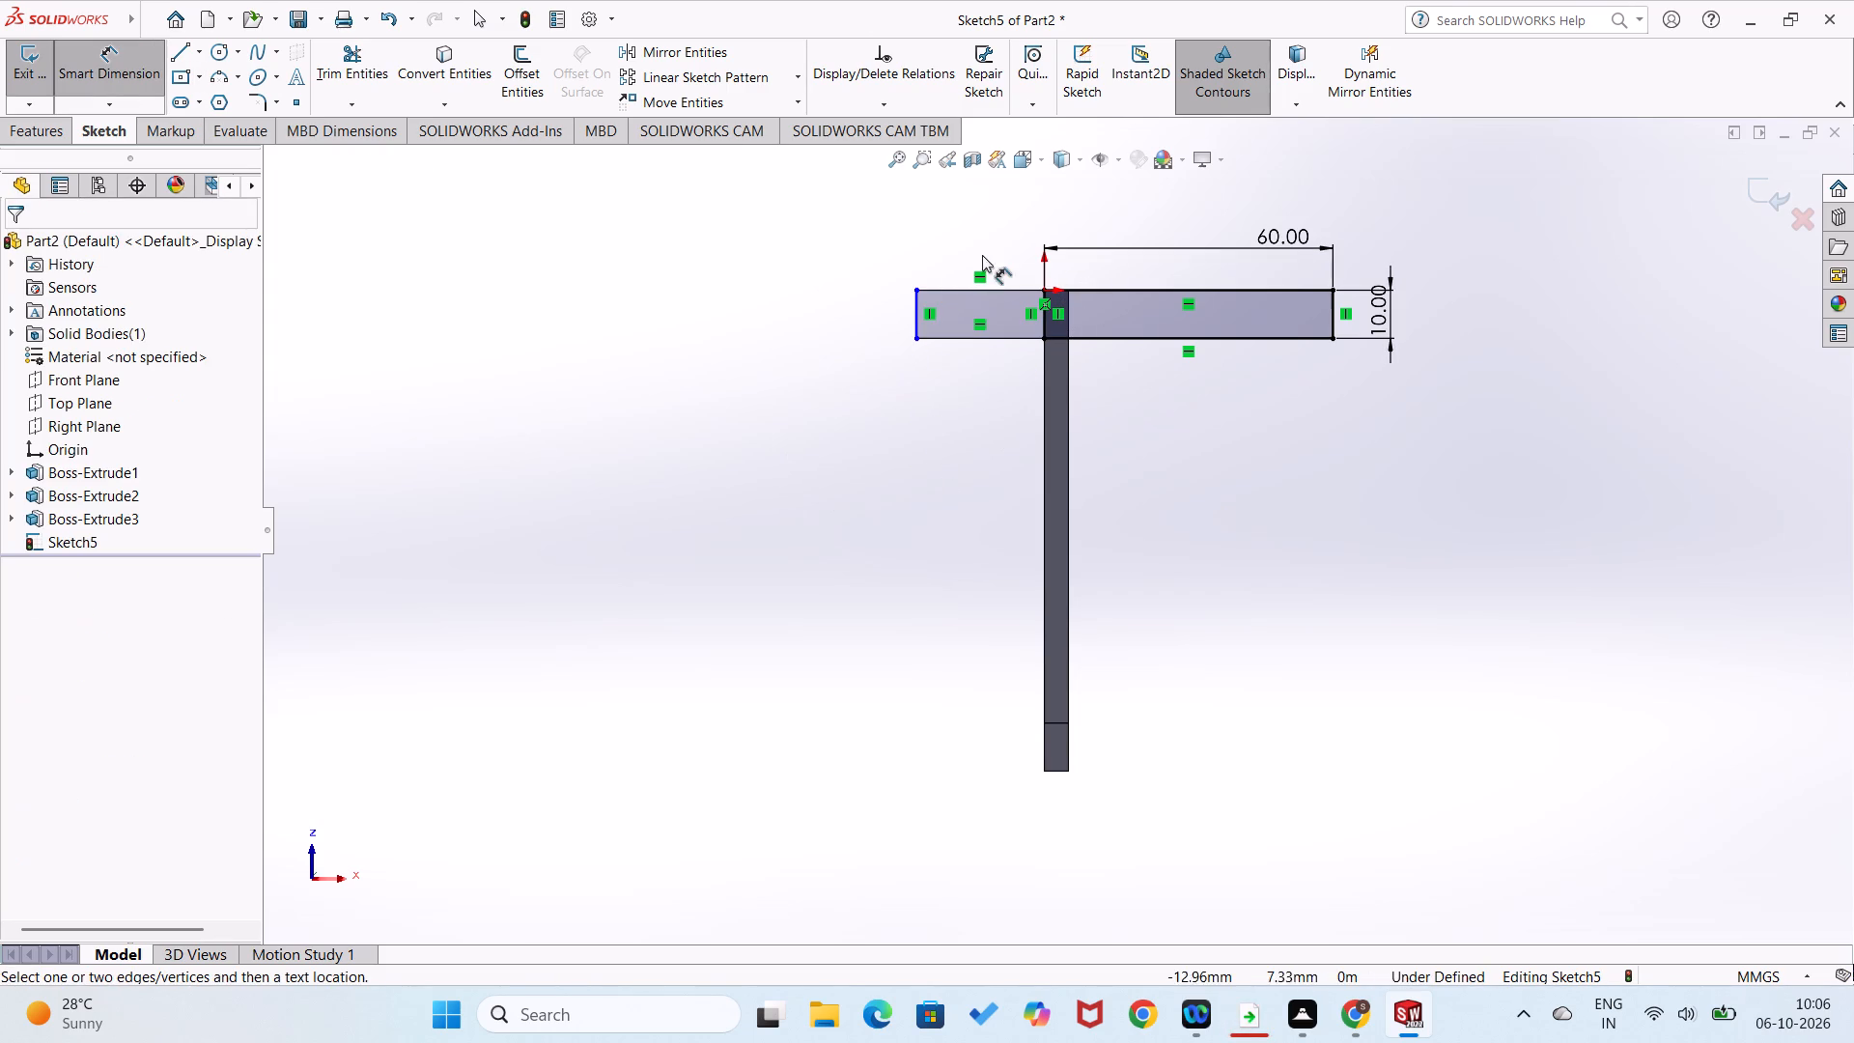
click(982, 288)
click(1009, 253)
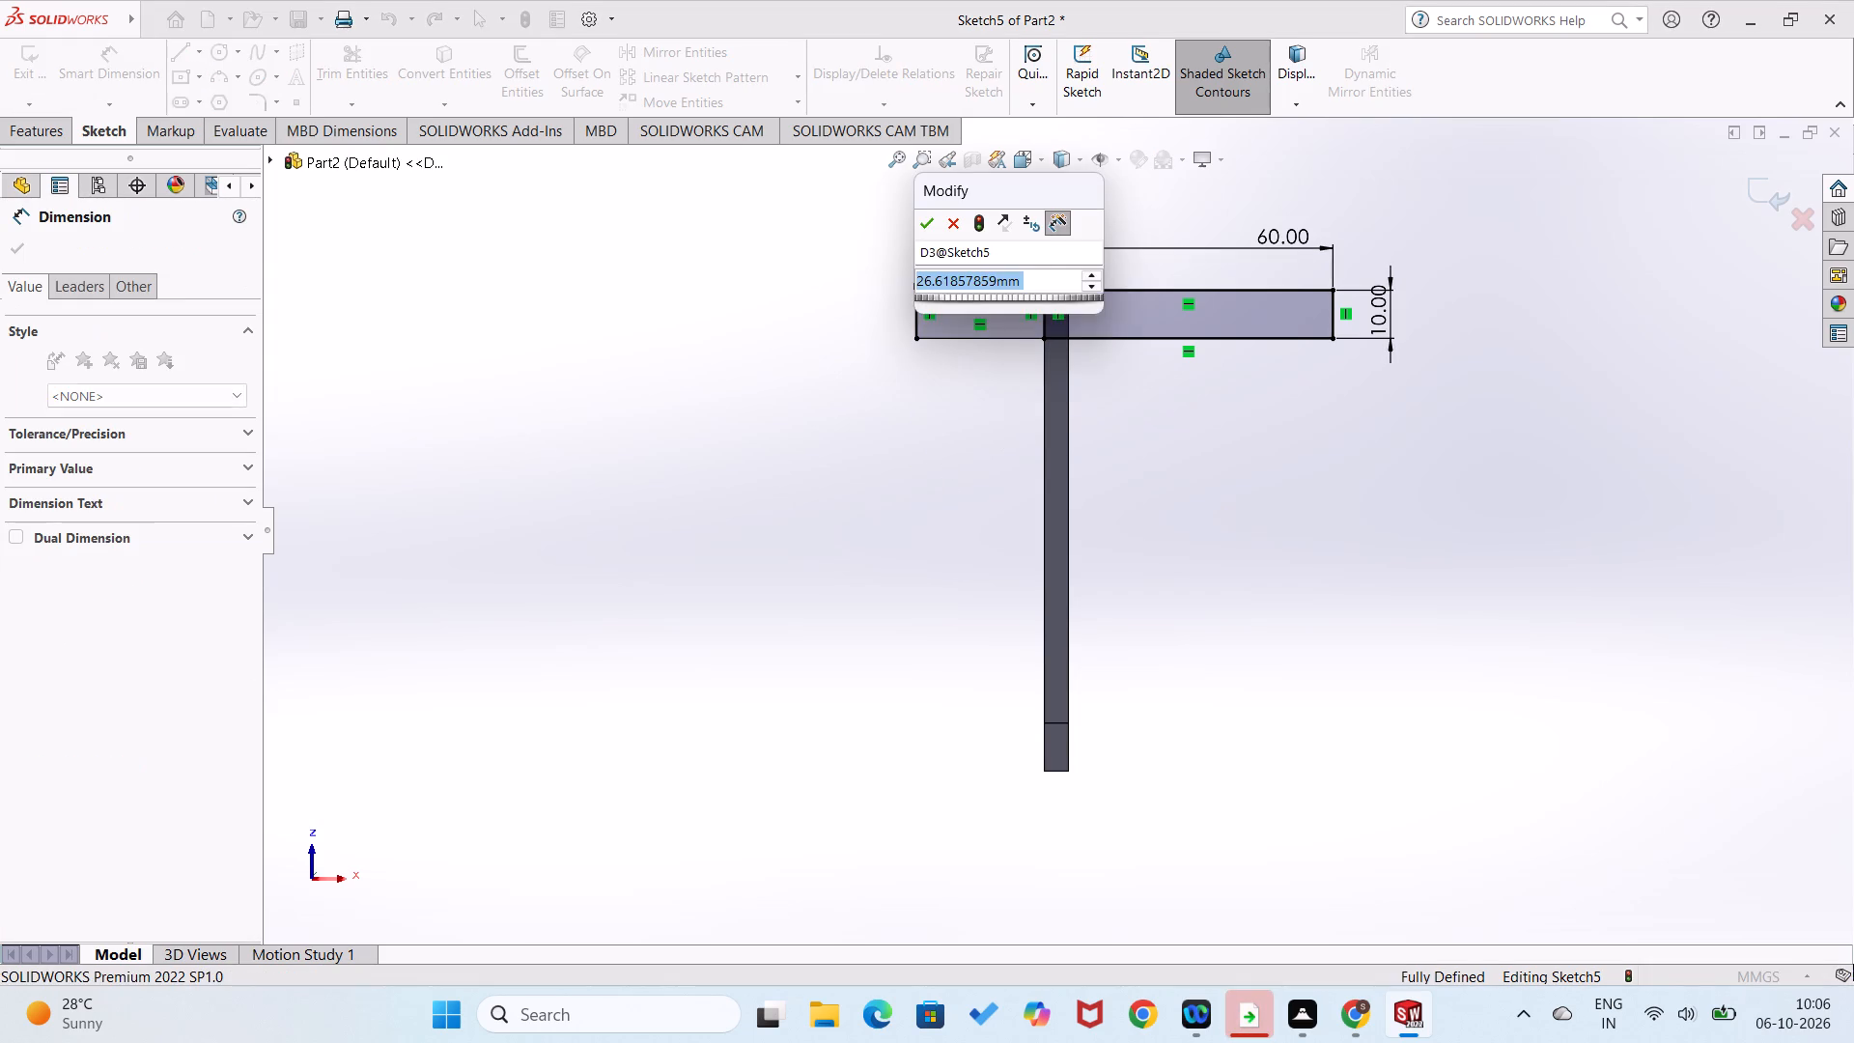
key(2)
key(0)
key(Return)
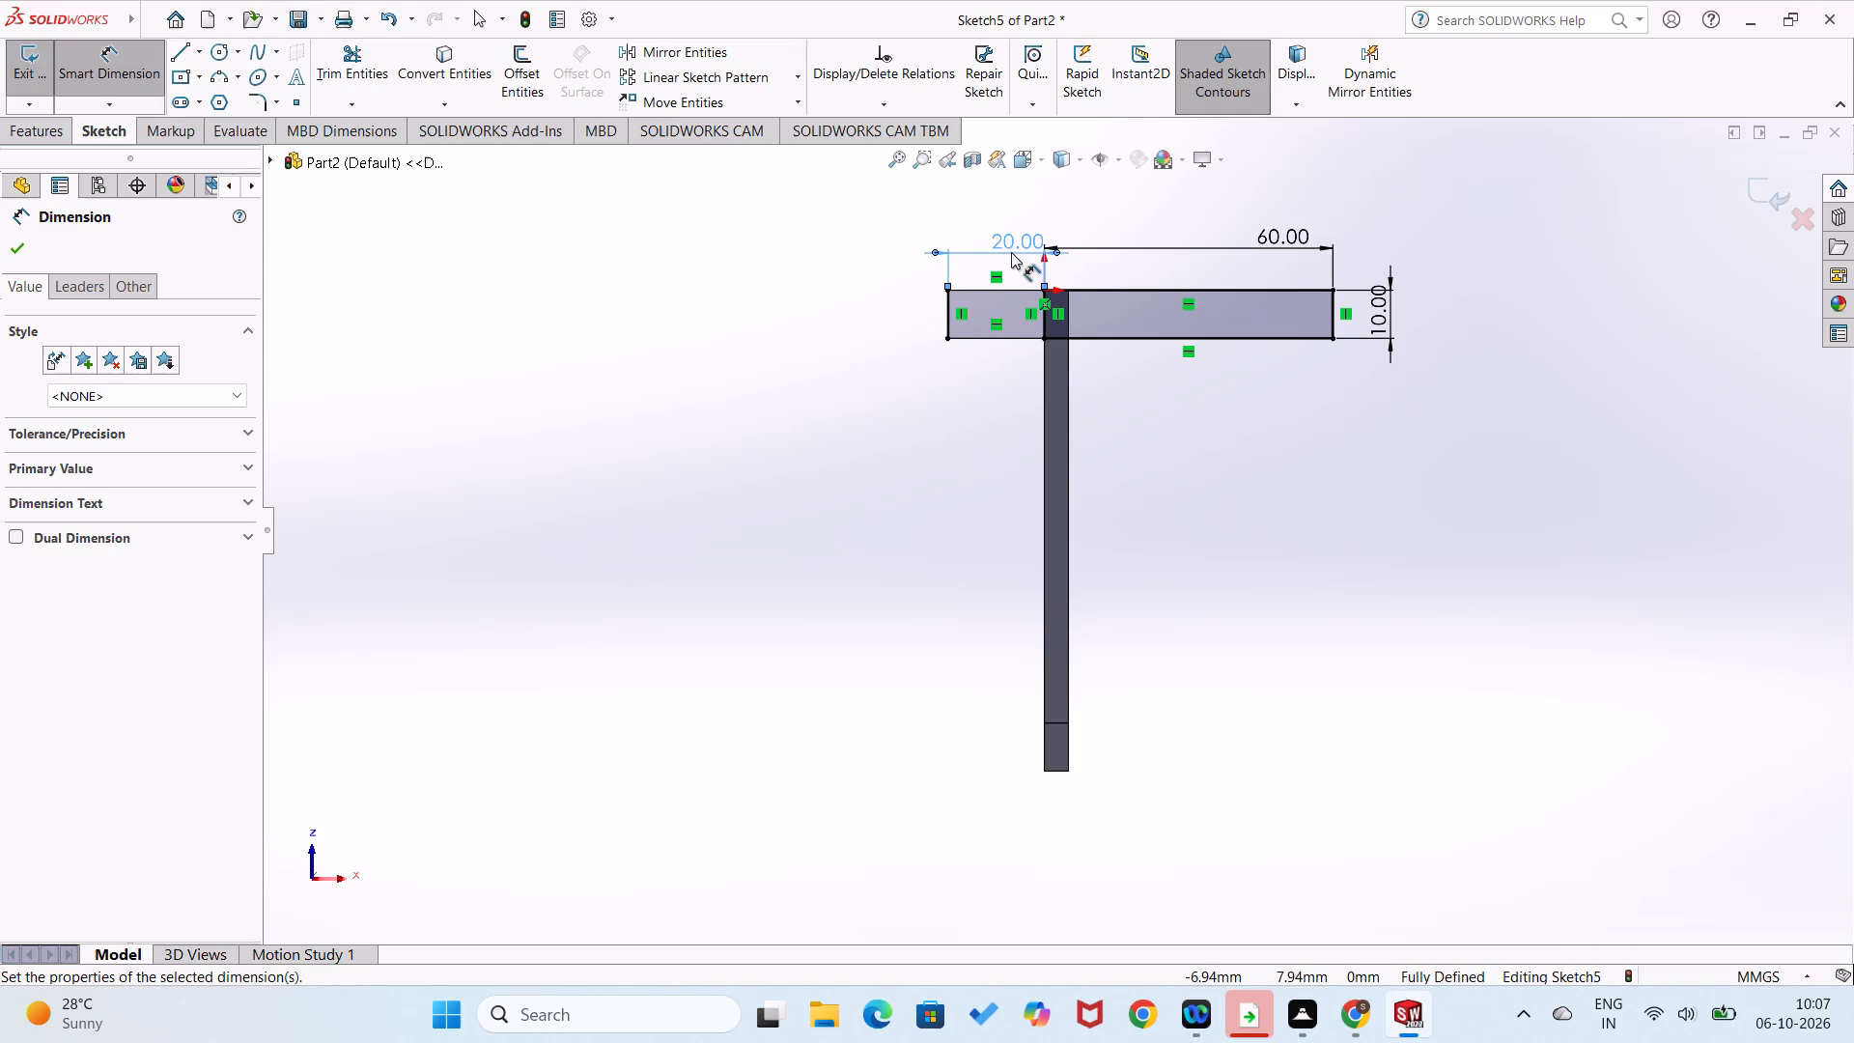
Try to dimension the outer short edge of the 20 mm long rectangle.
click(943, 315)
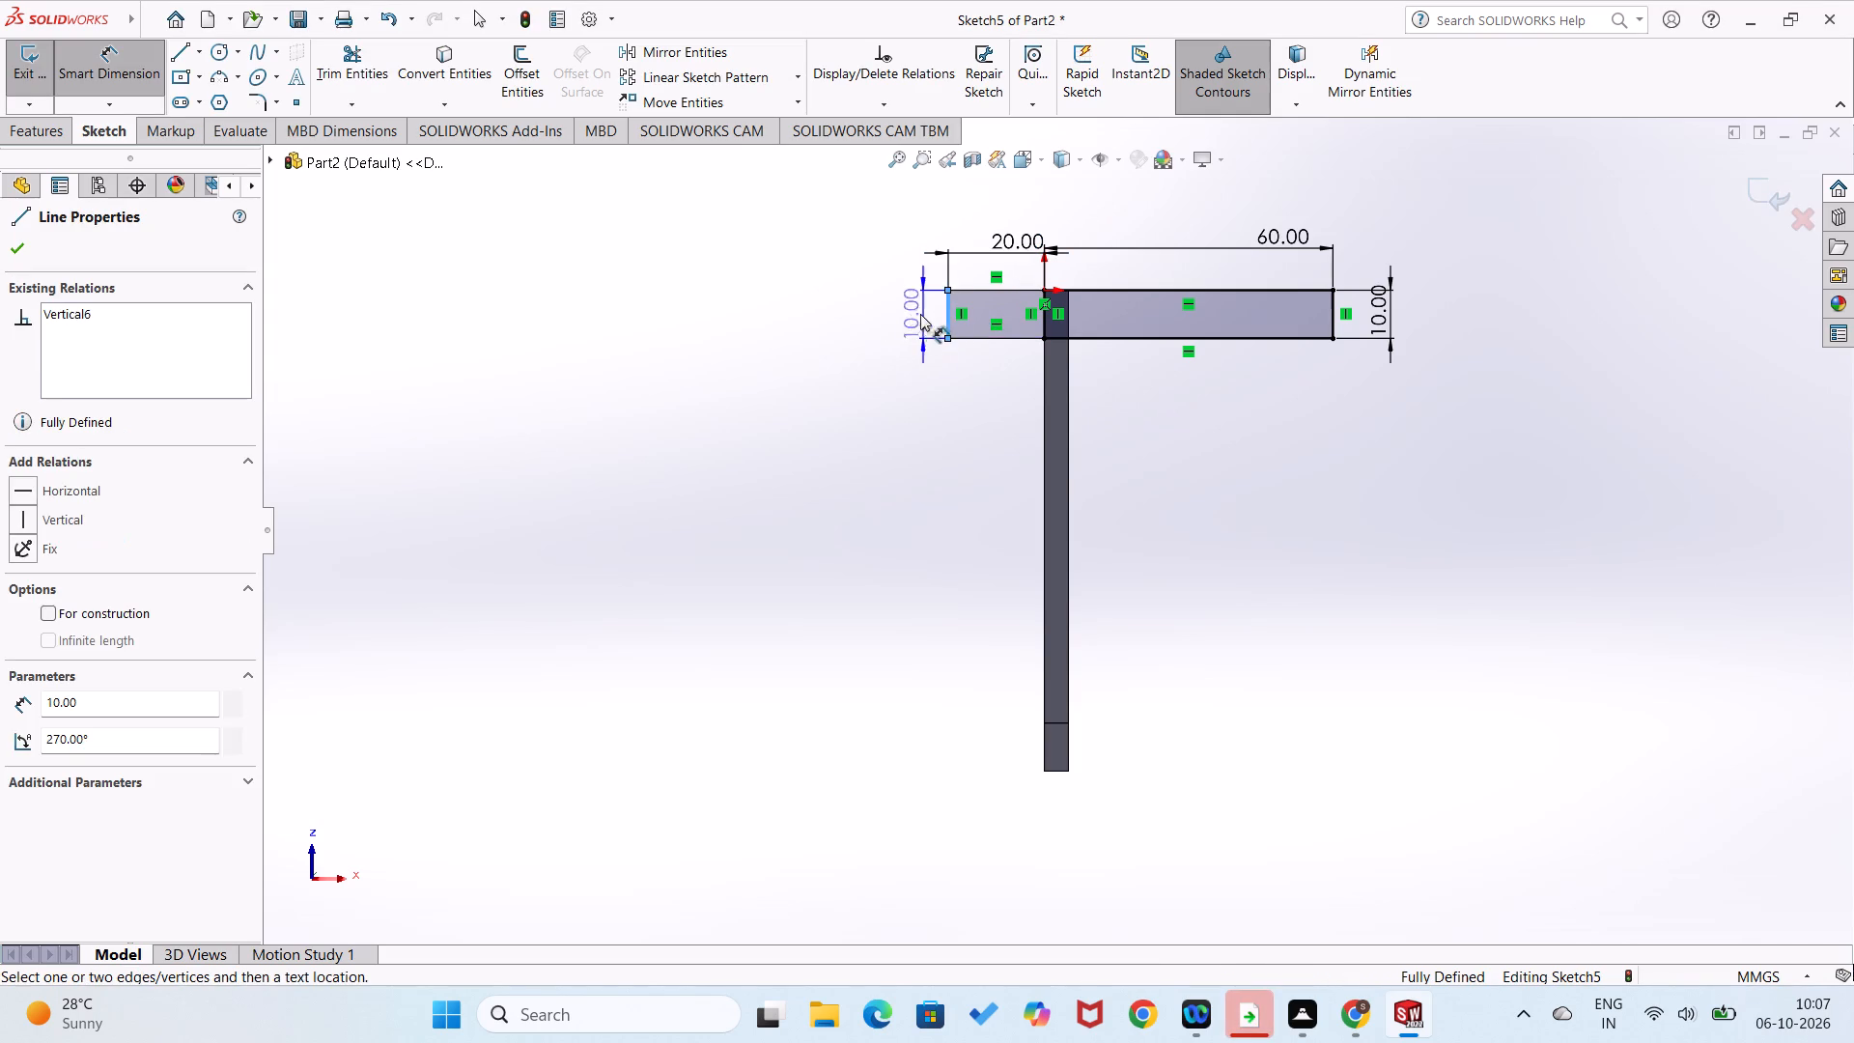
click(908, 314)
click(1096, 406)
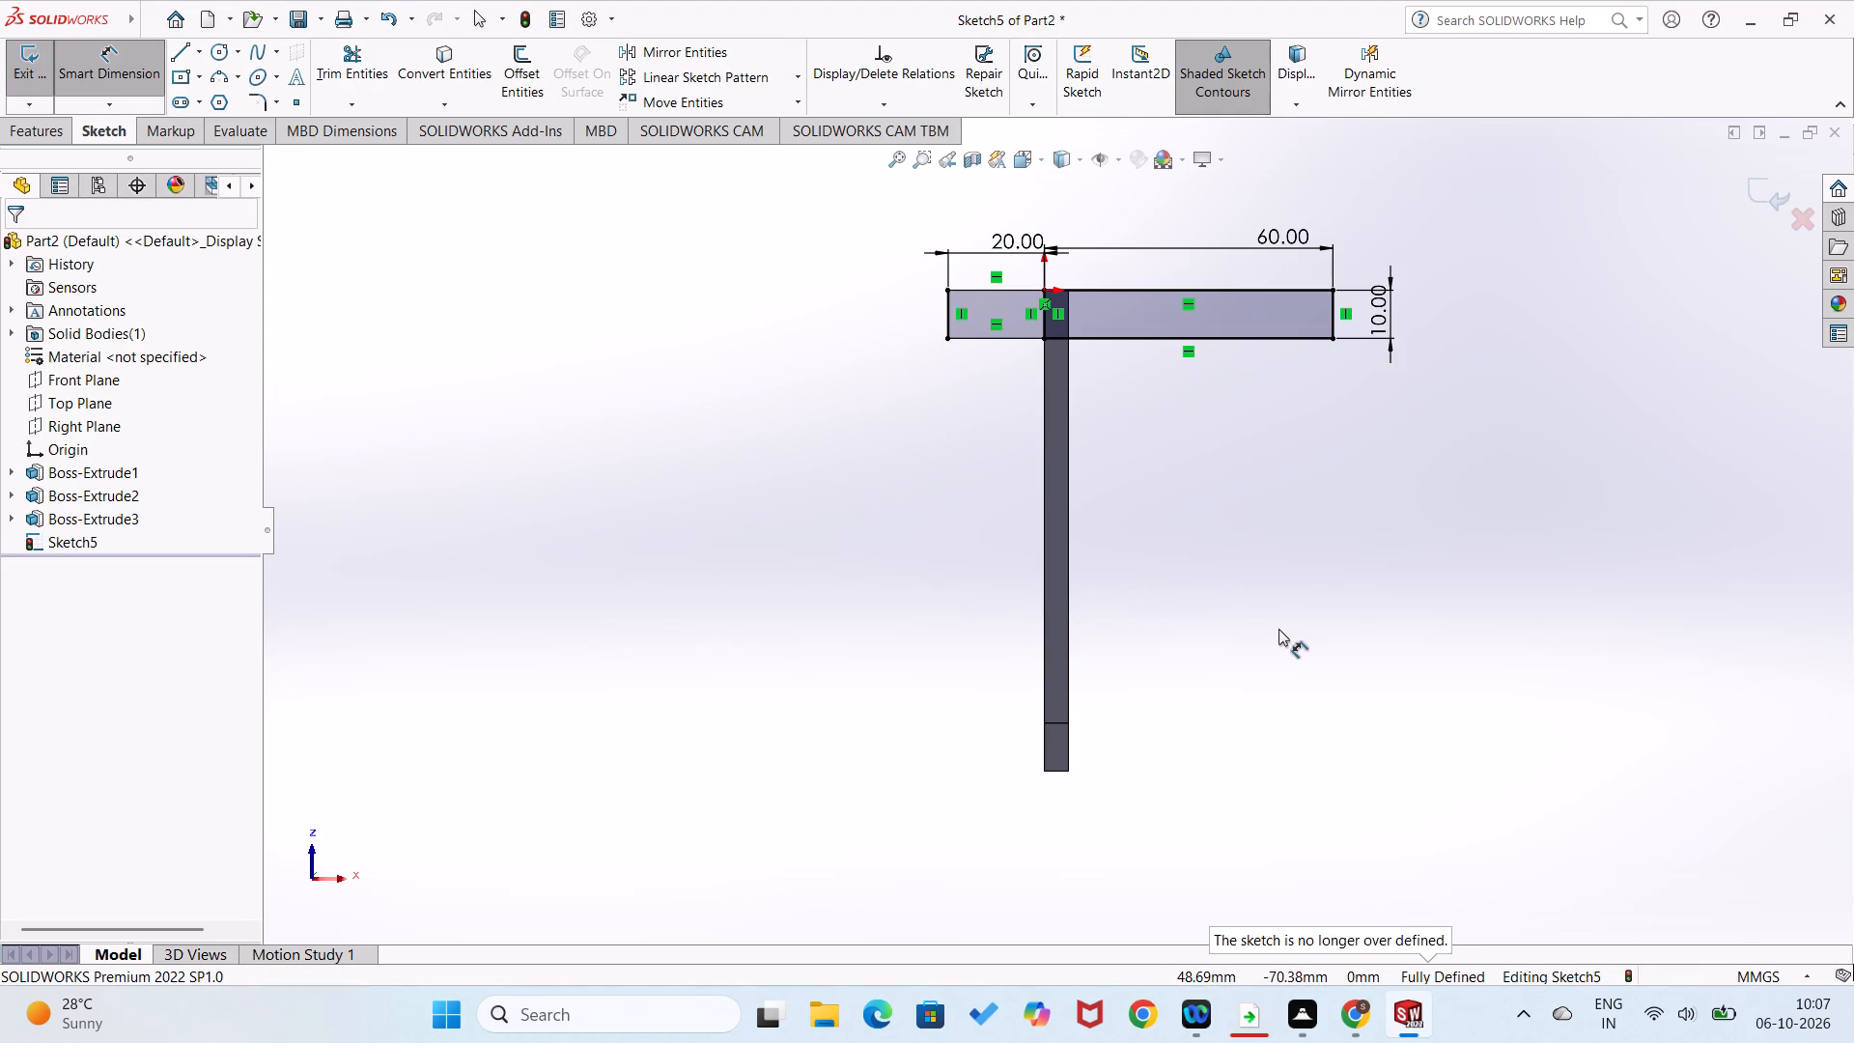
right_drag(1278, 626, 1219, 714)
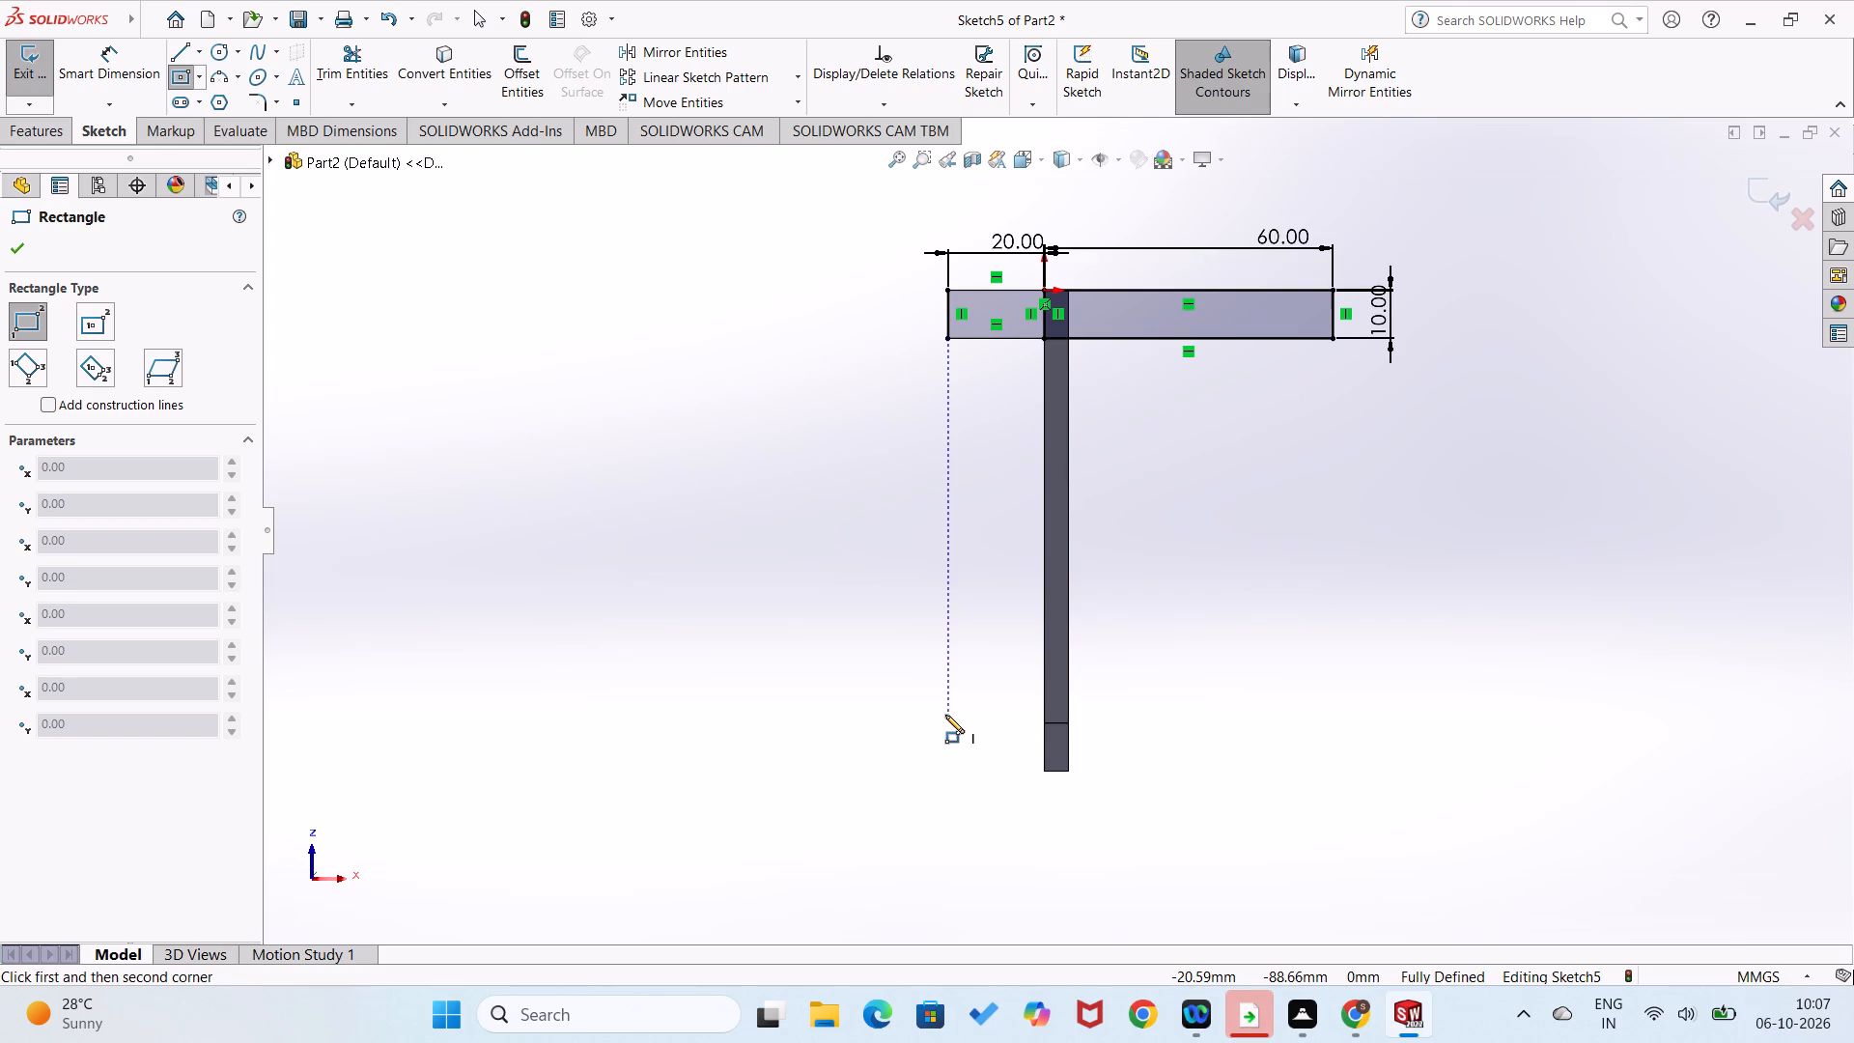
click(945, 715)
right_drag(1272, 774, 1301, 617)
Sketch a corner rectangle about 60 by 10 mm from the inner corner of the second upright's end face, parallel to the 60 mm one.
right_drag(1325, 667, 1295, 783)
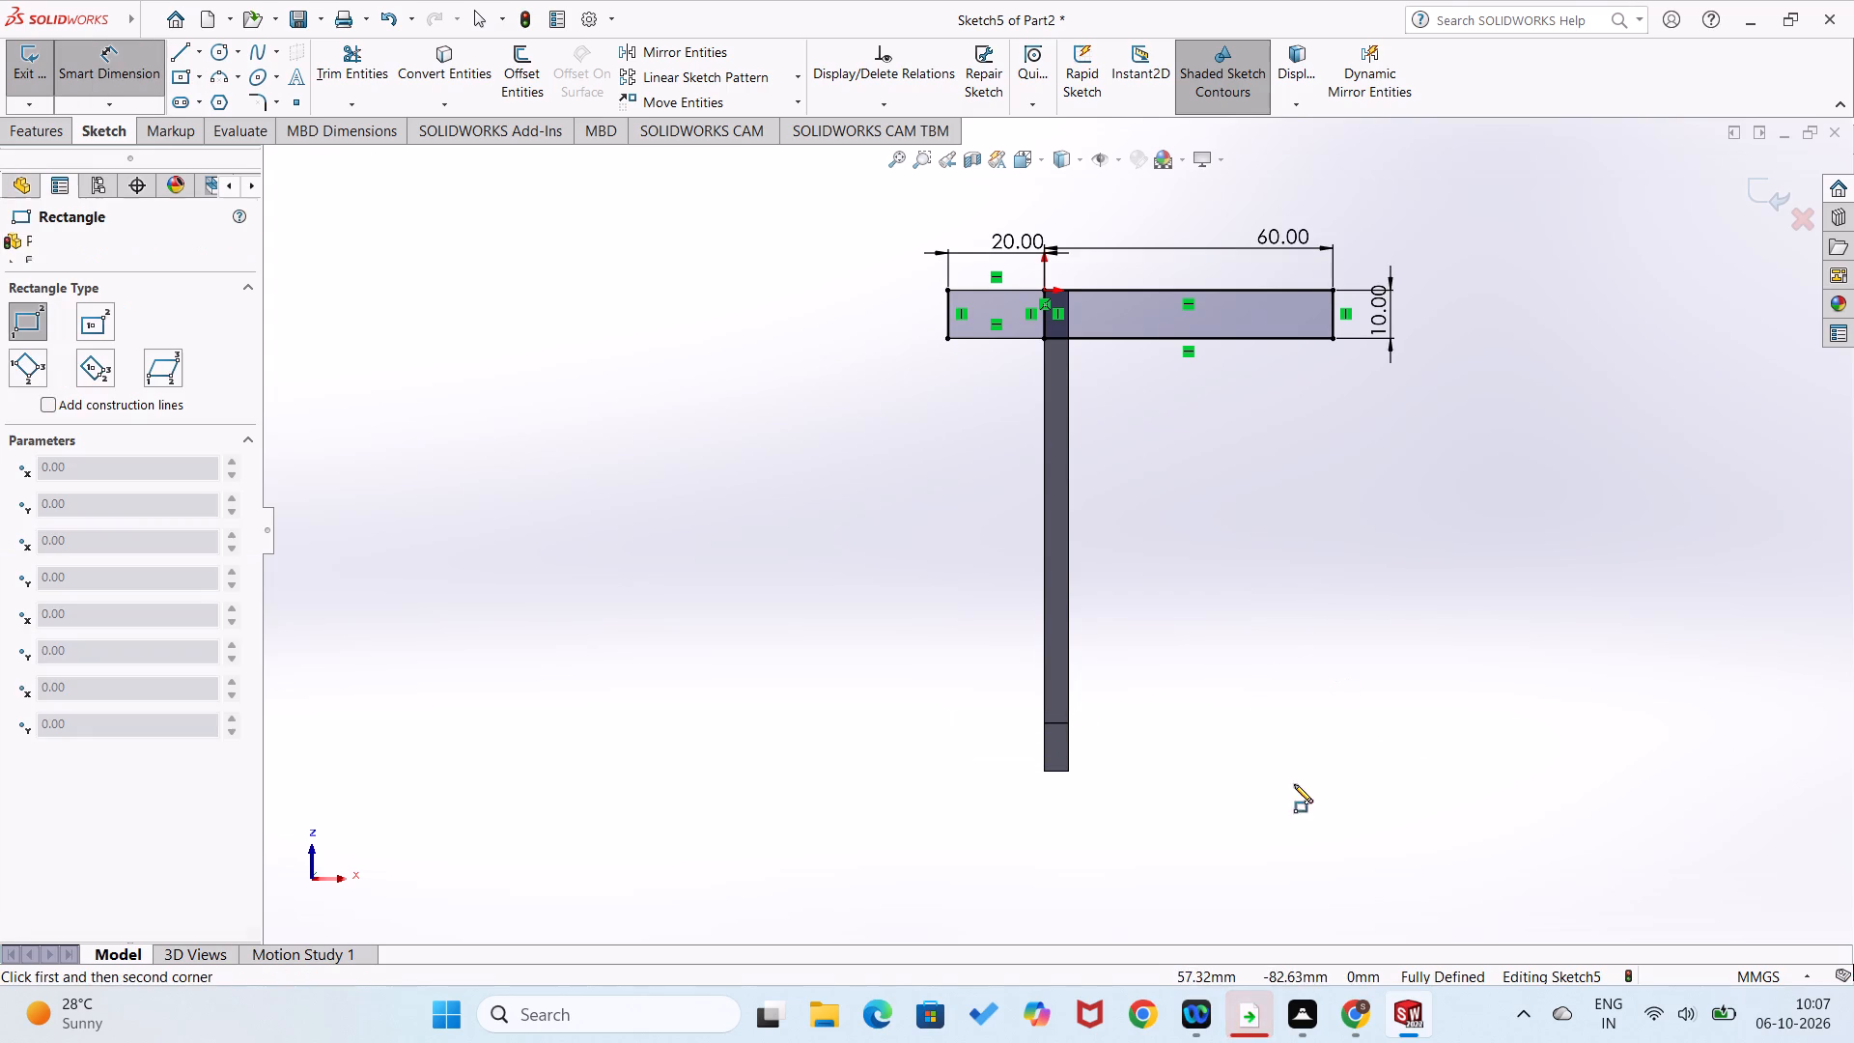
click(1046, 724)
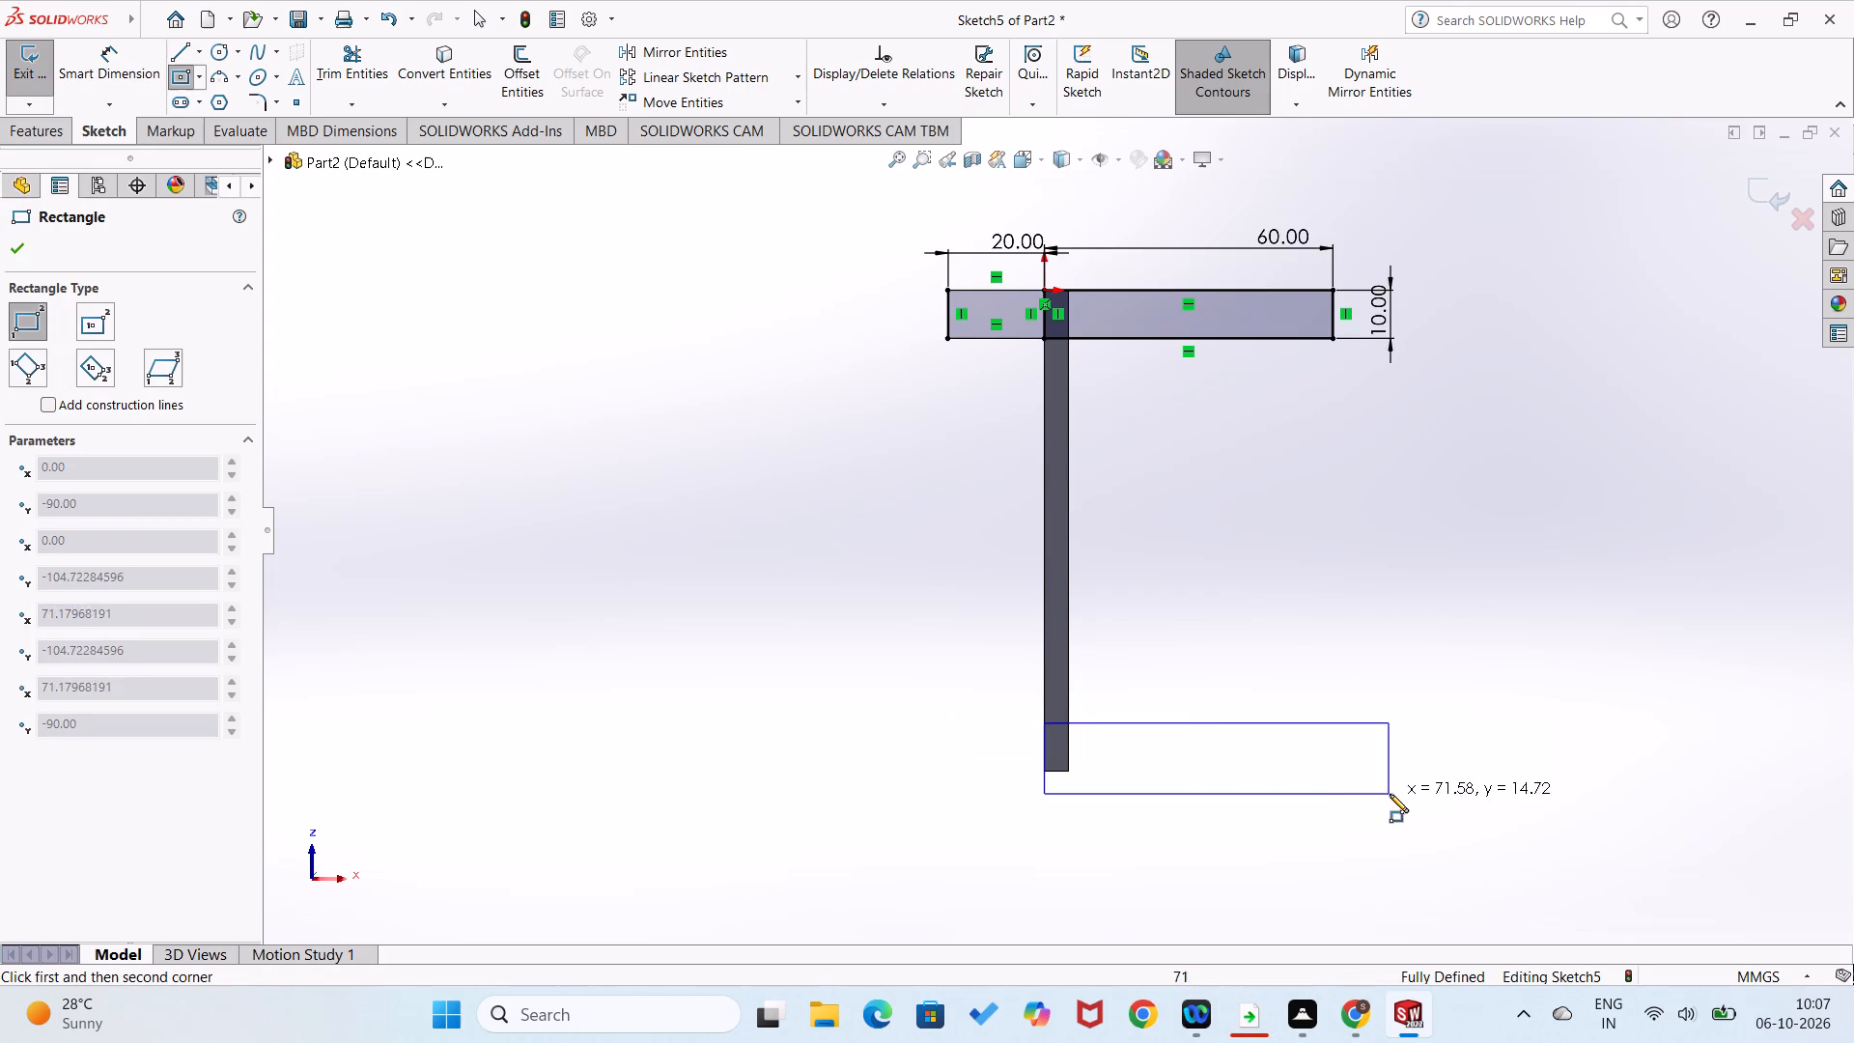
click(1334, 771)
Dimension the second upright's new rectangle with a length of 60 mm and a width of 10 mm.
right_drag(1394, 786, 1413, 600)
click(1289, 724)
click(1314, 679)
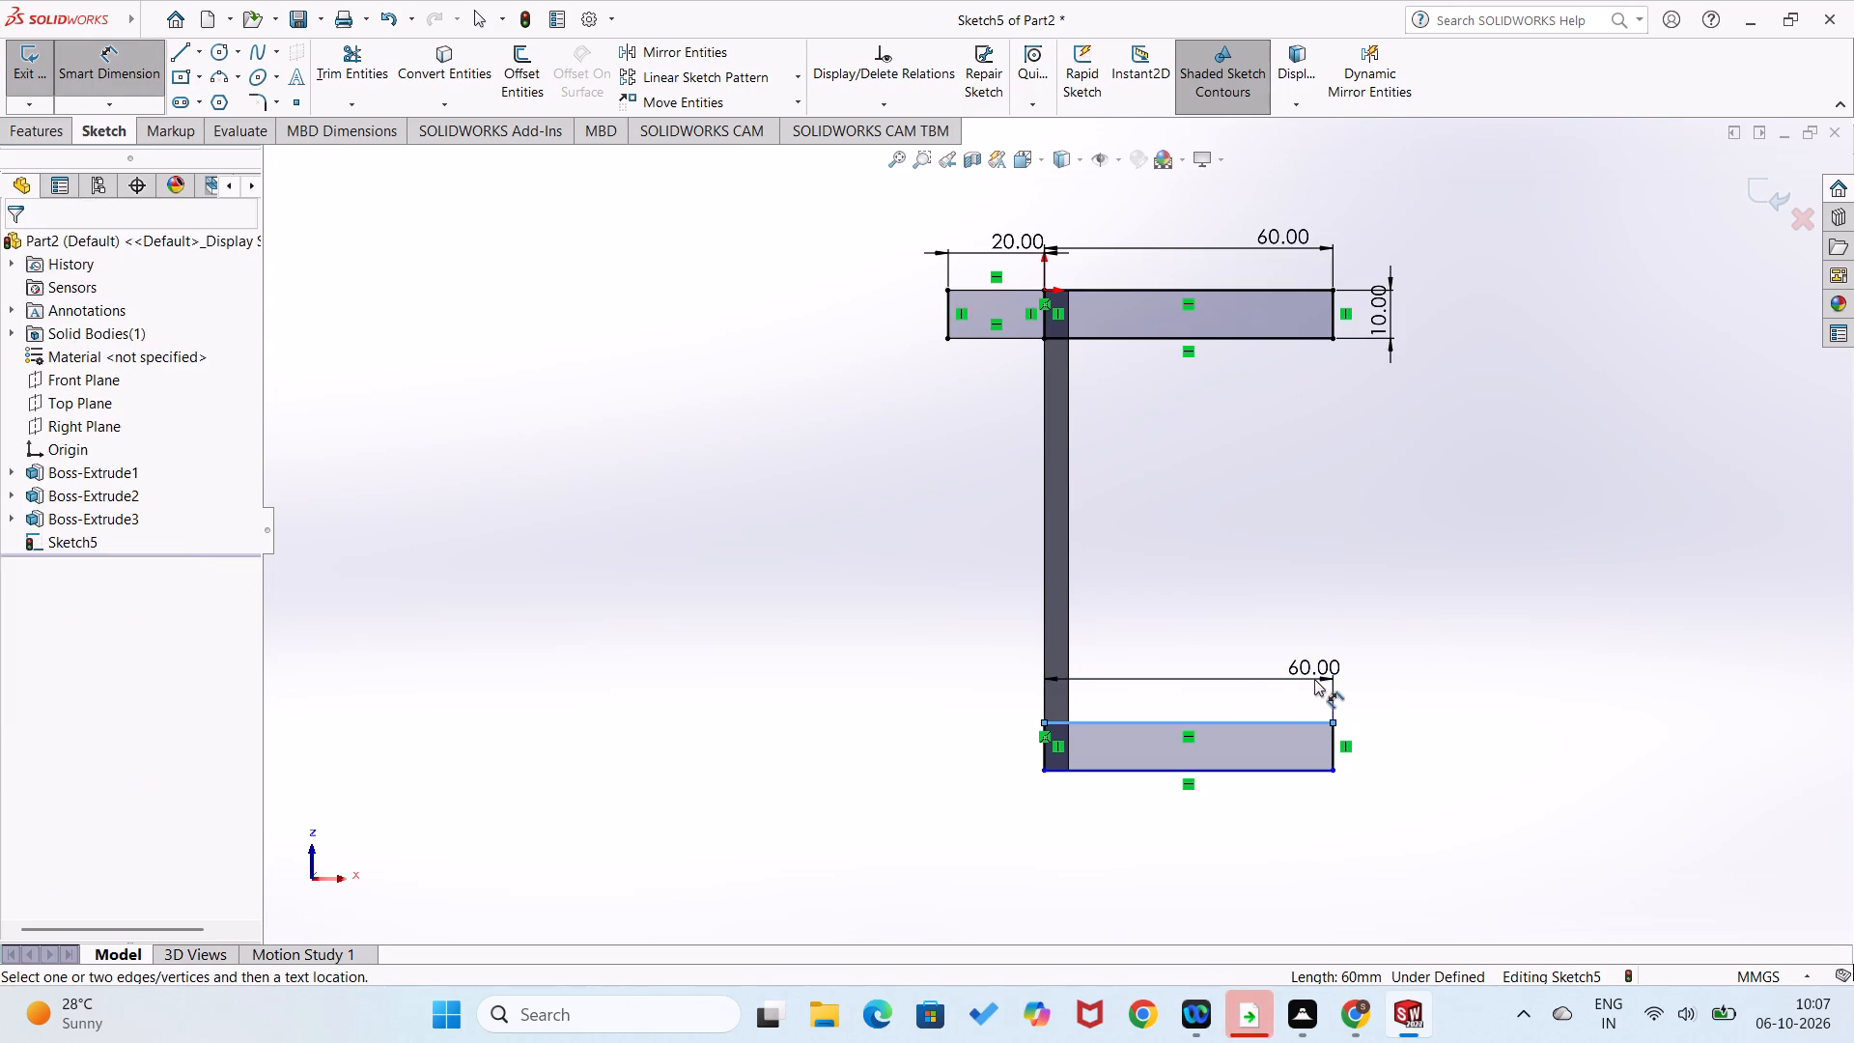
click(1238, 645)
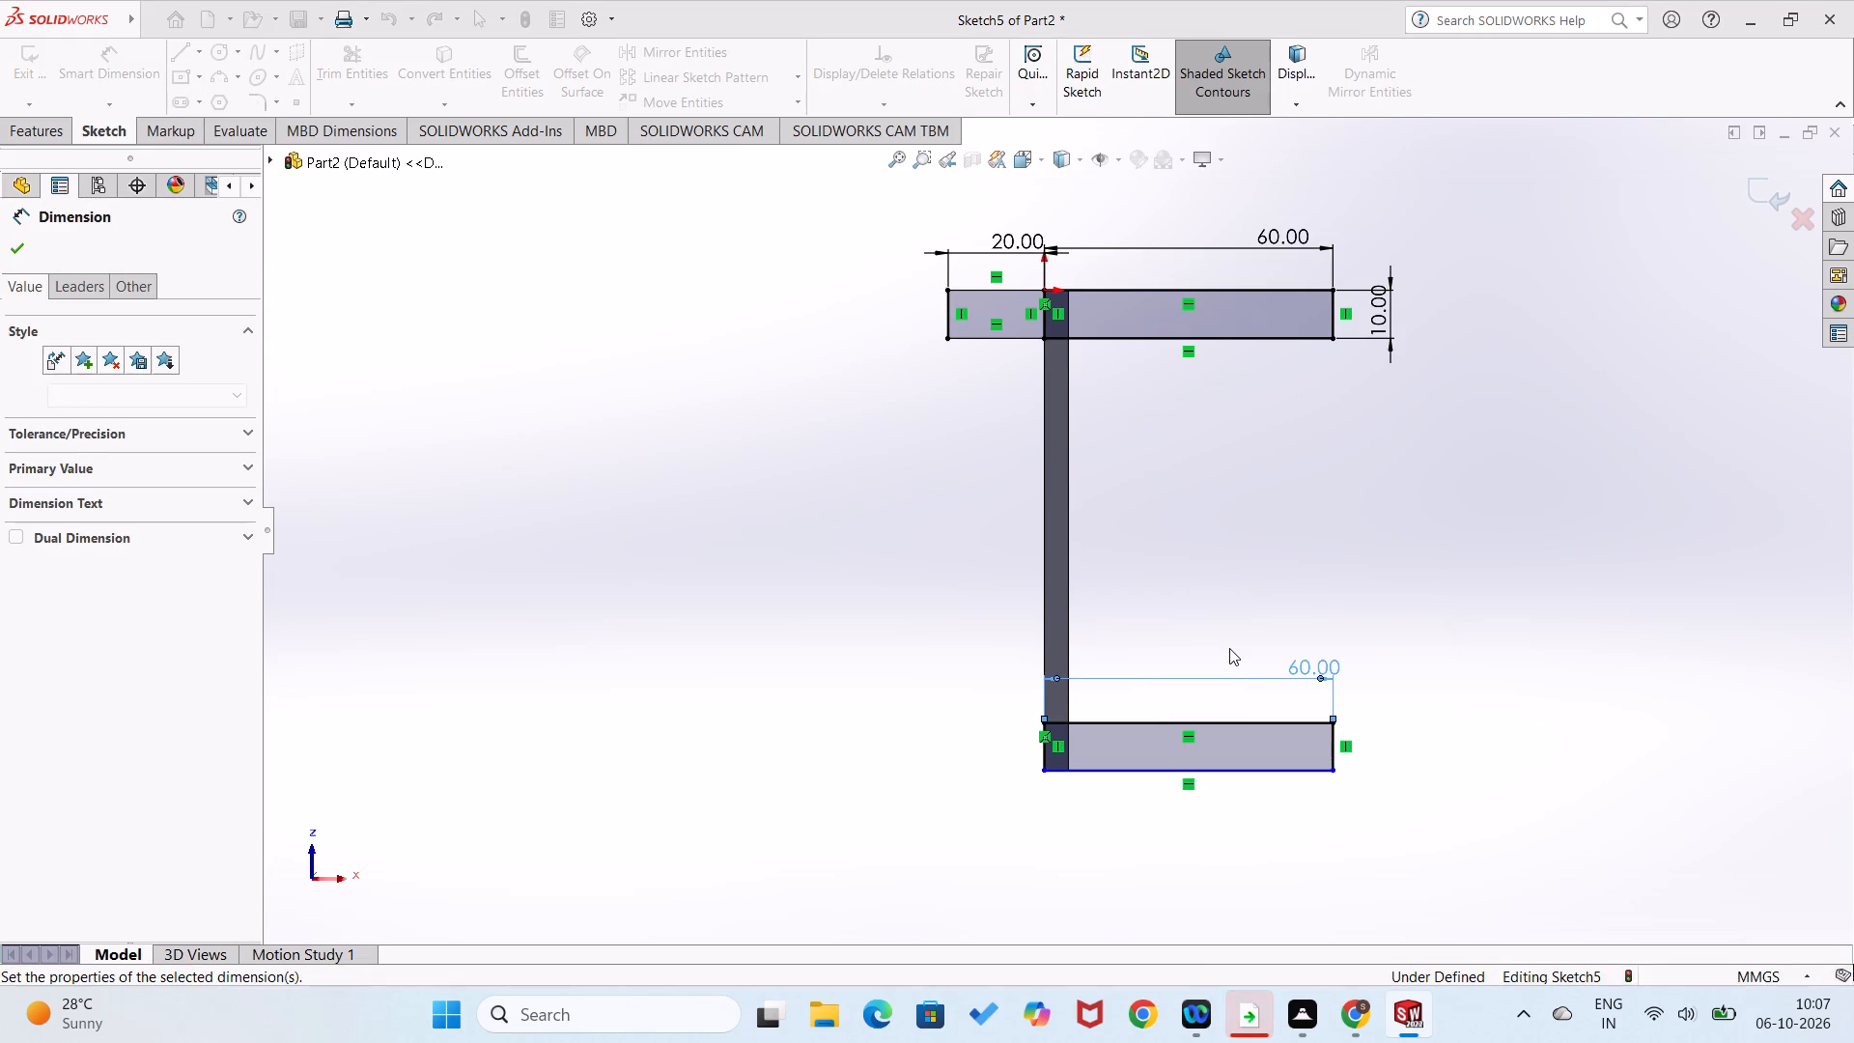
click(1332, 759)
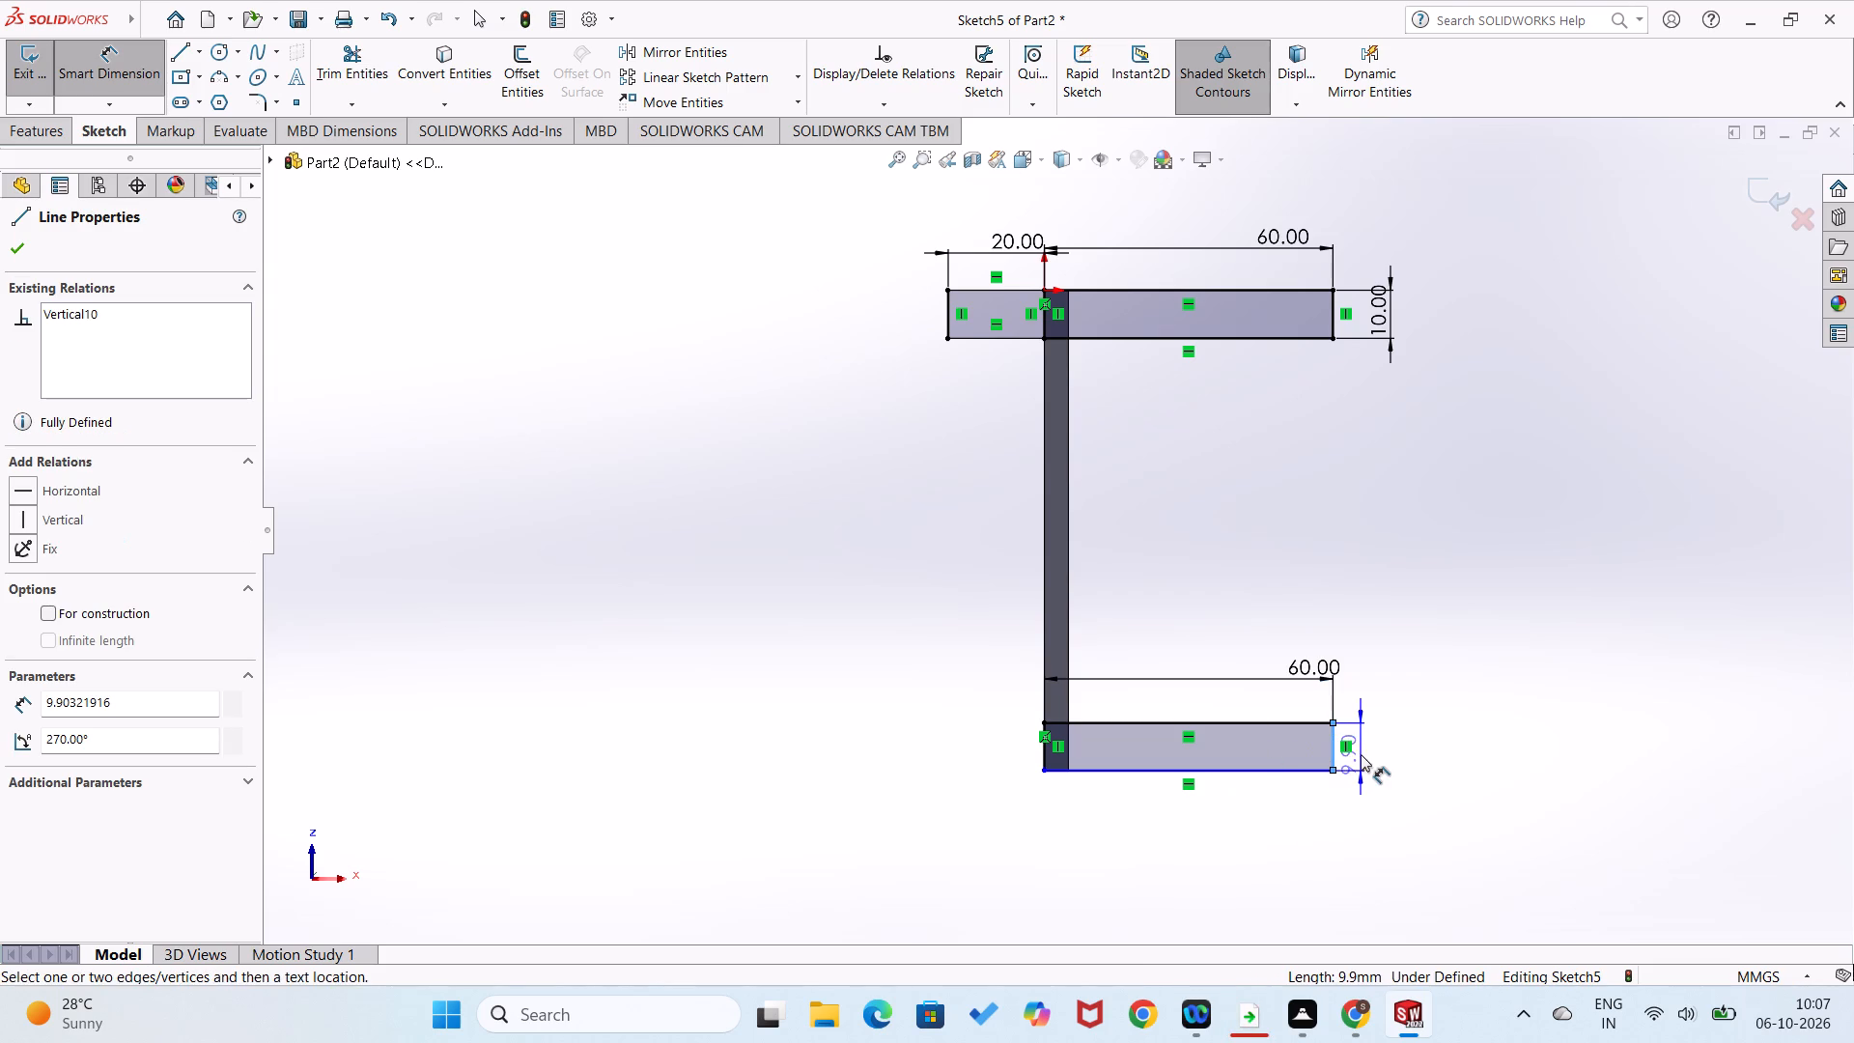
click(1374, 754)
text(10)
key(Return)
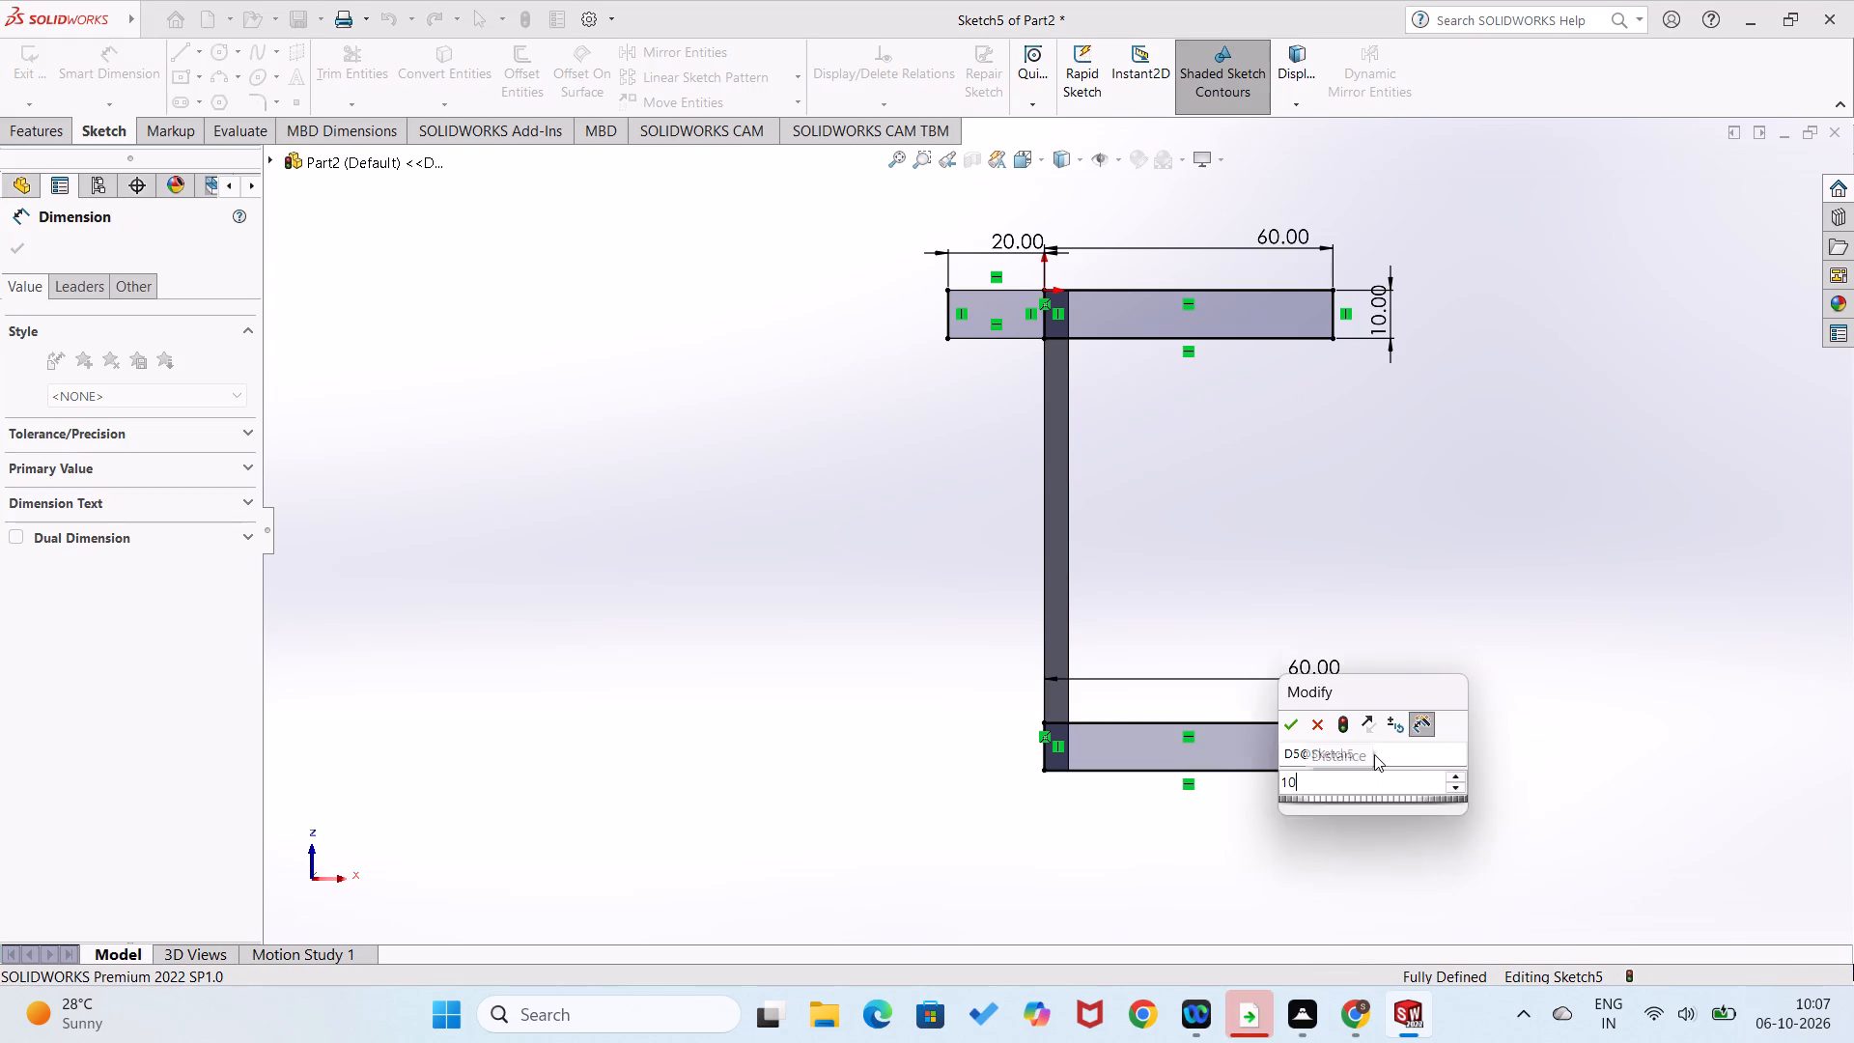
click(1560, 704)
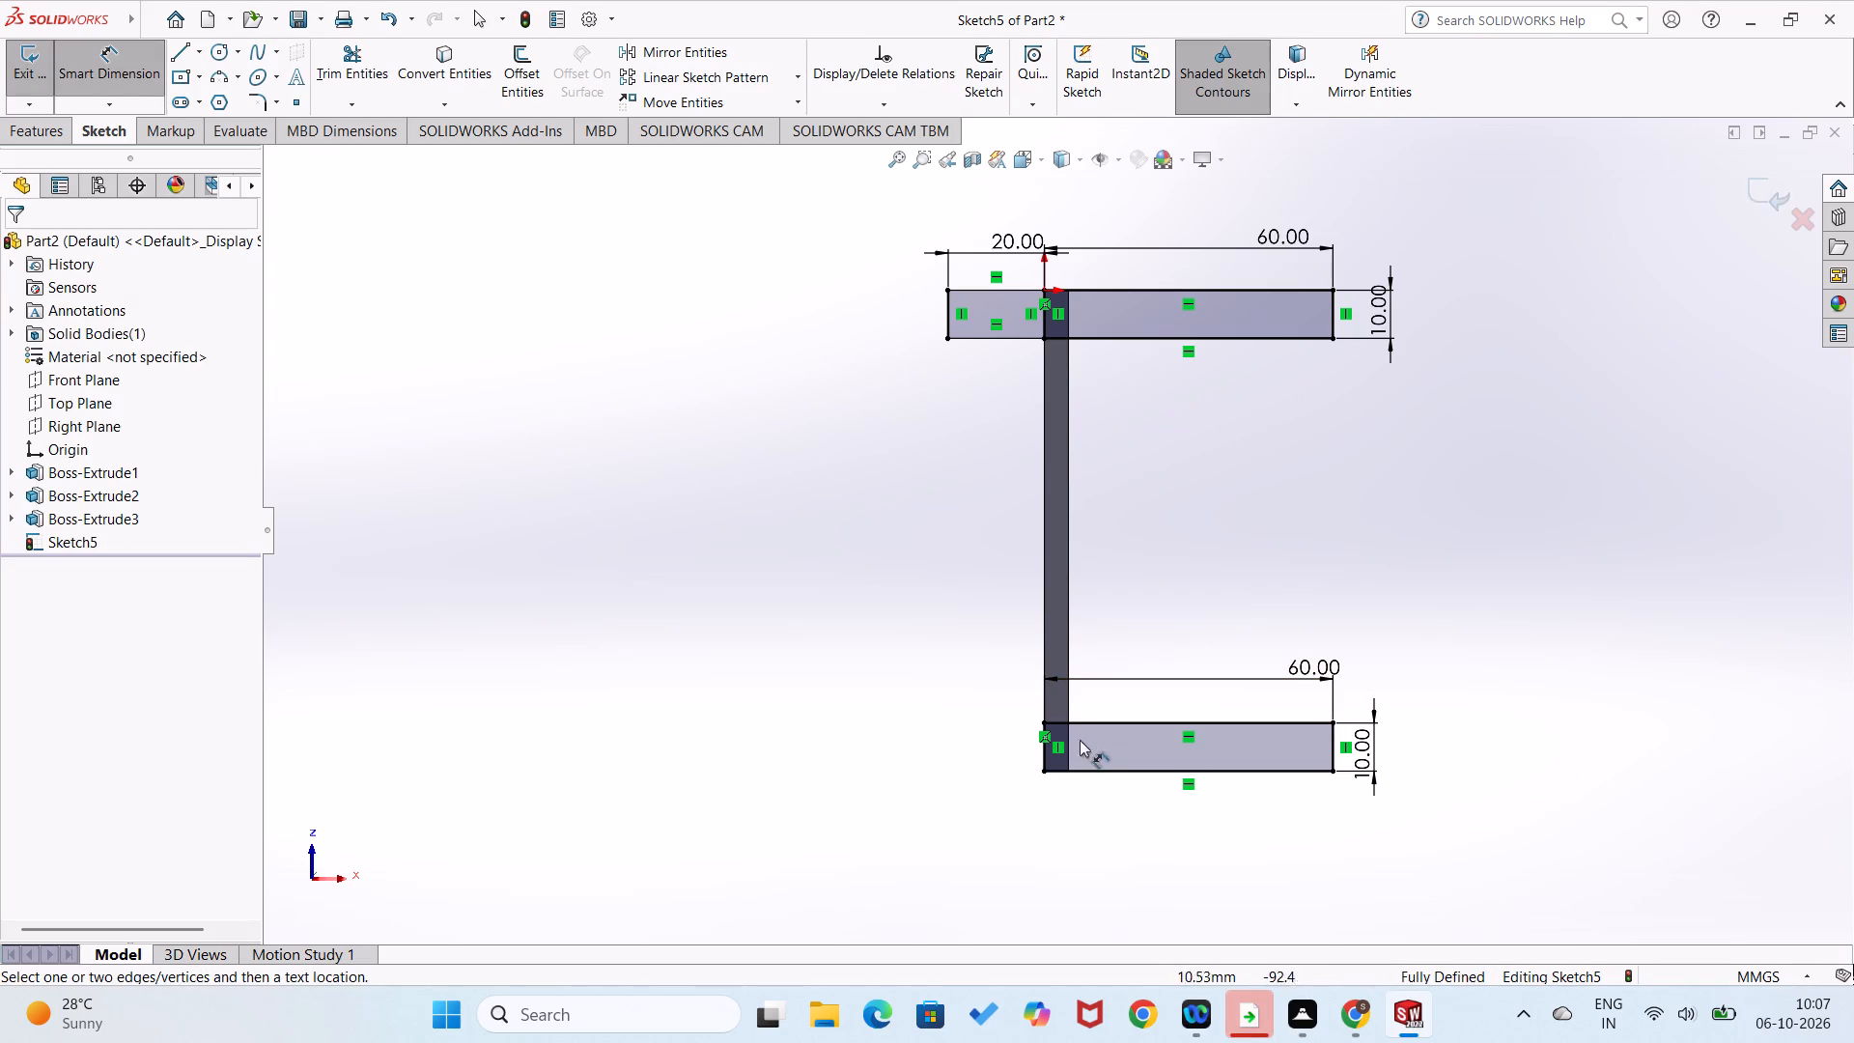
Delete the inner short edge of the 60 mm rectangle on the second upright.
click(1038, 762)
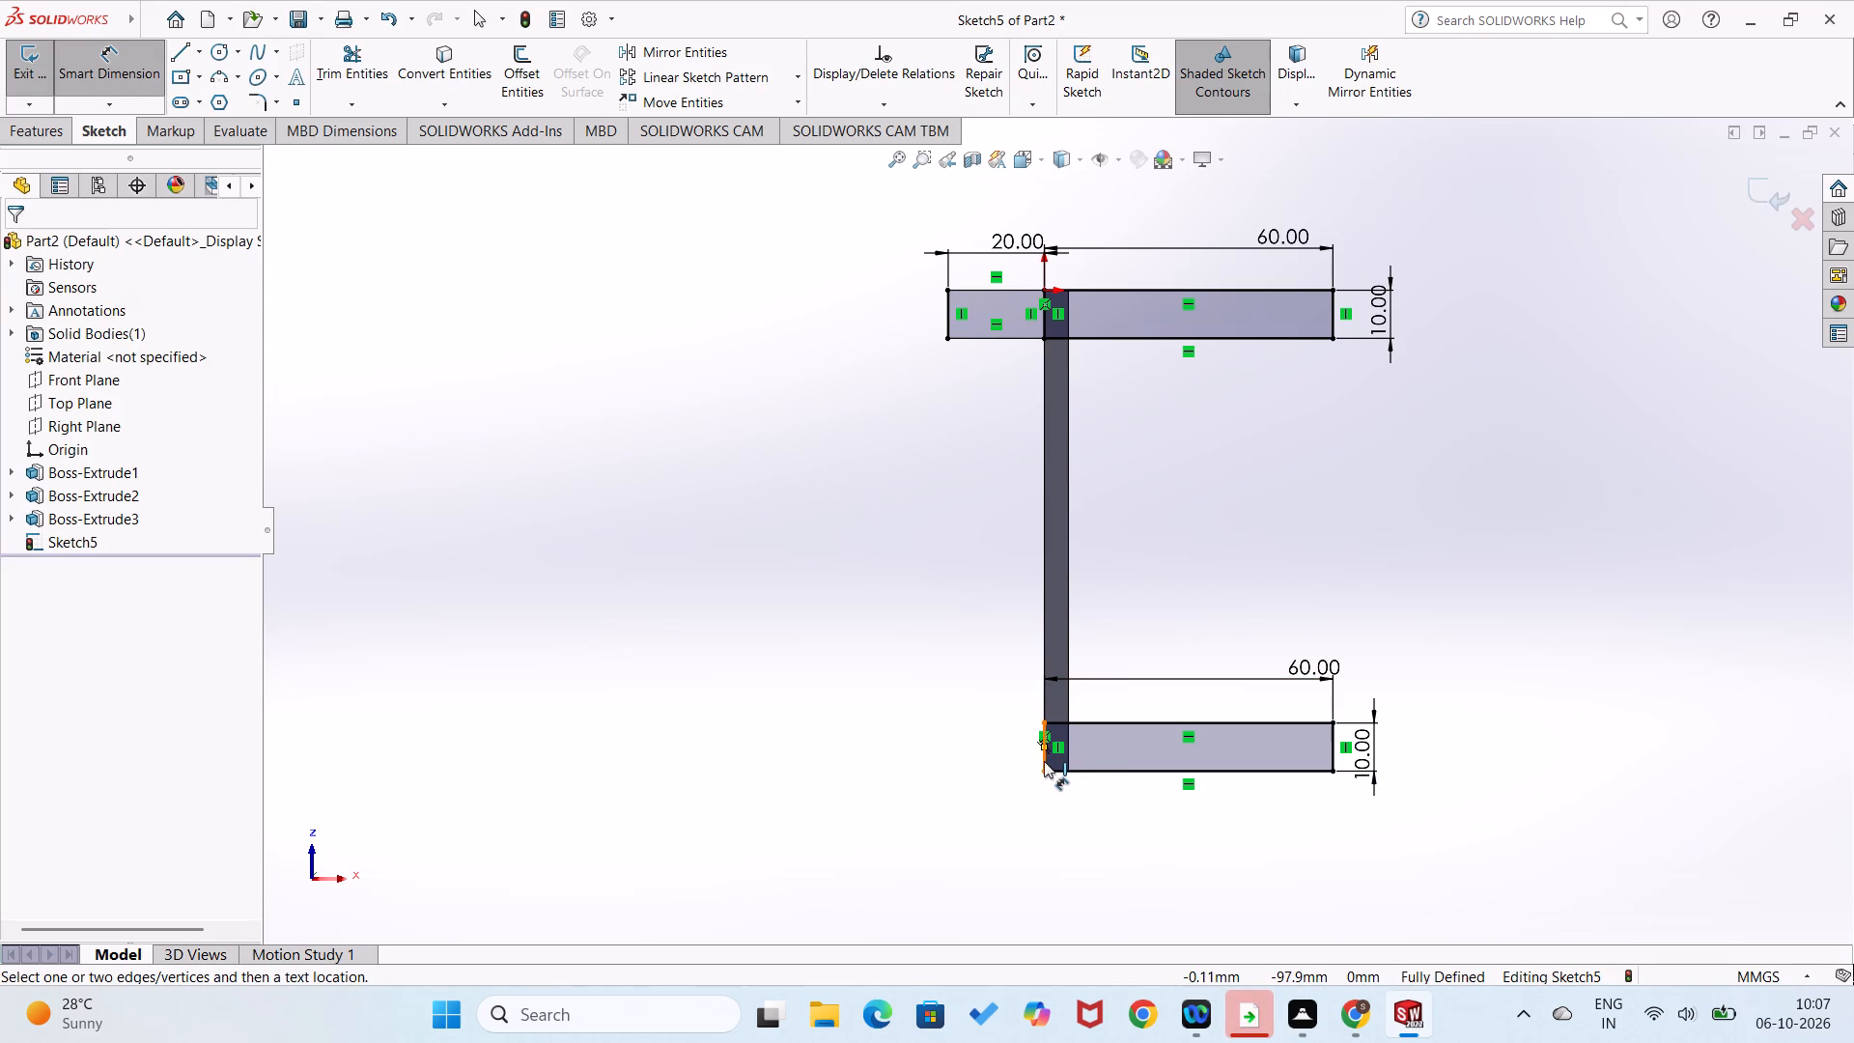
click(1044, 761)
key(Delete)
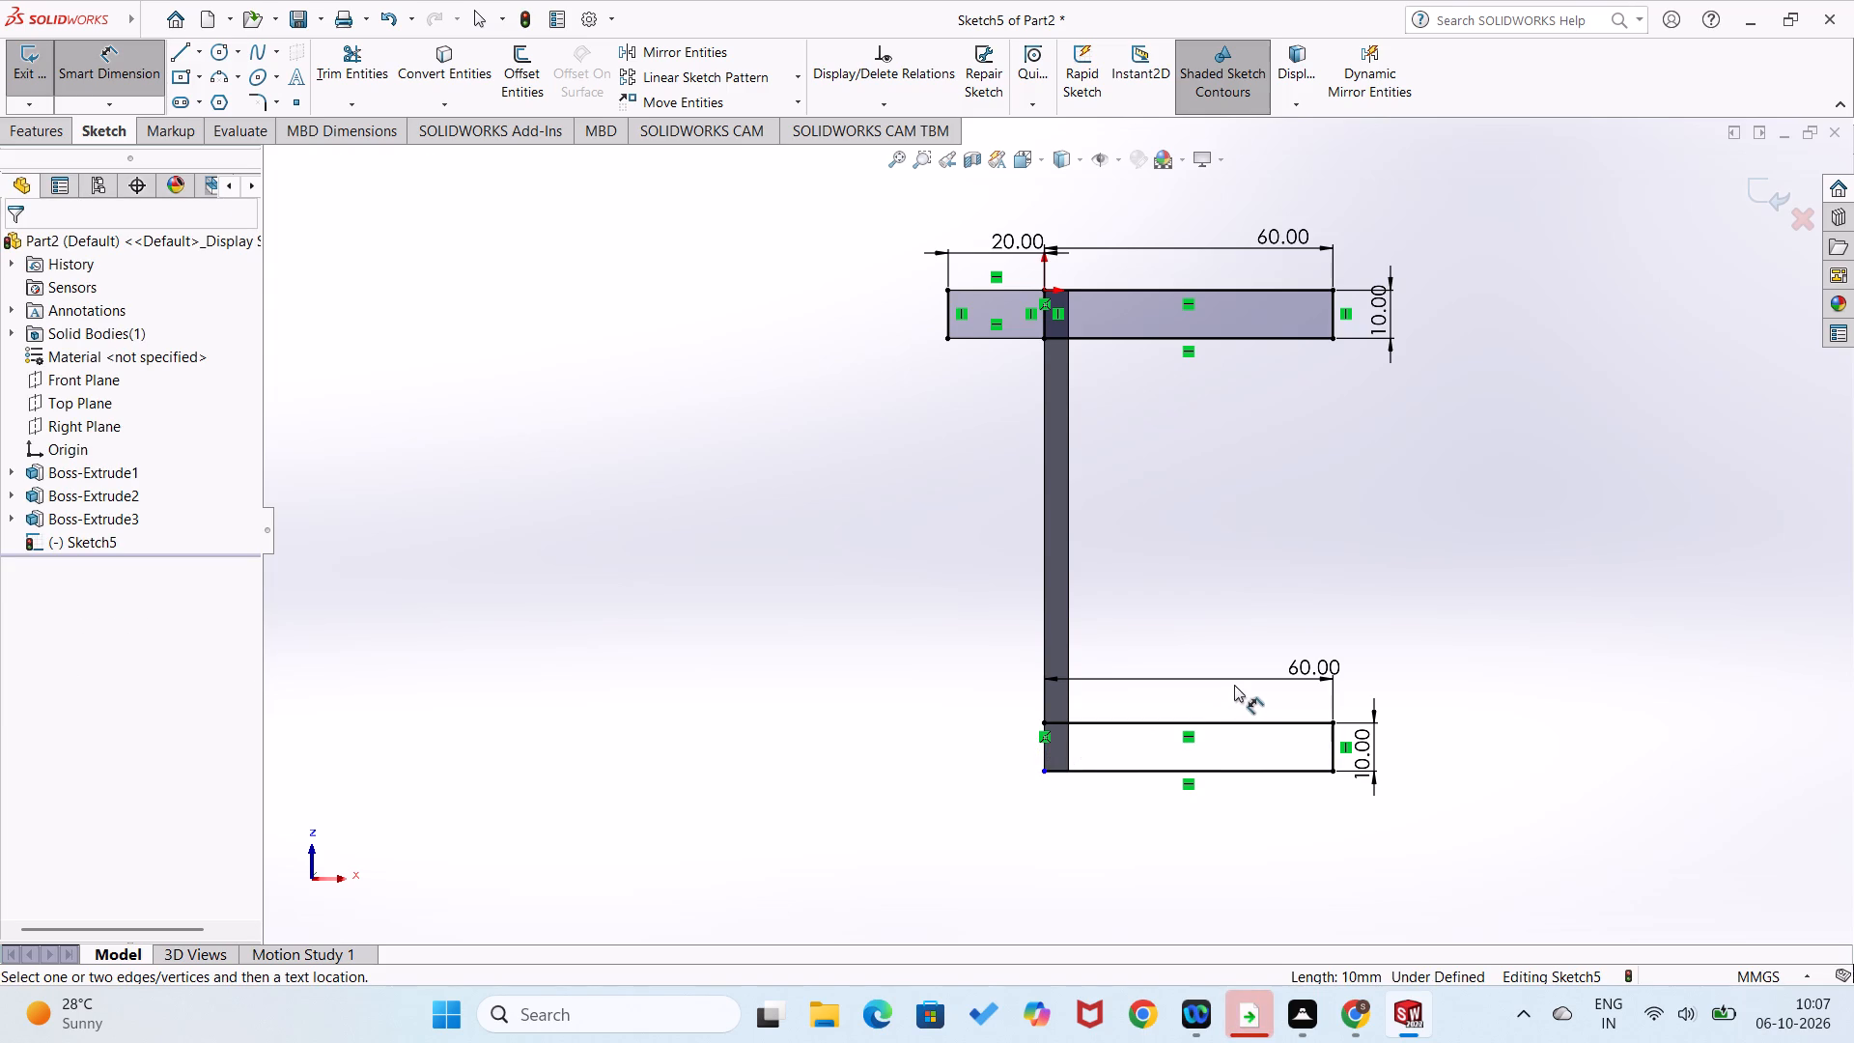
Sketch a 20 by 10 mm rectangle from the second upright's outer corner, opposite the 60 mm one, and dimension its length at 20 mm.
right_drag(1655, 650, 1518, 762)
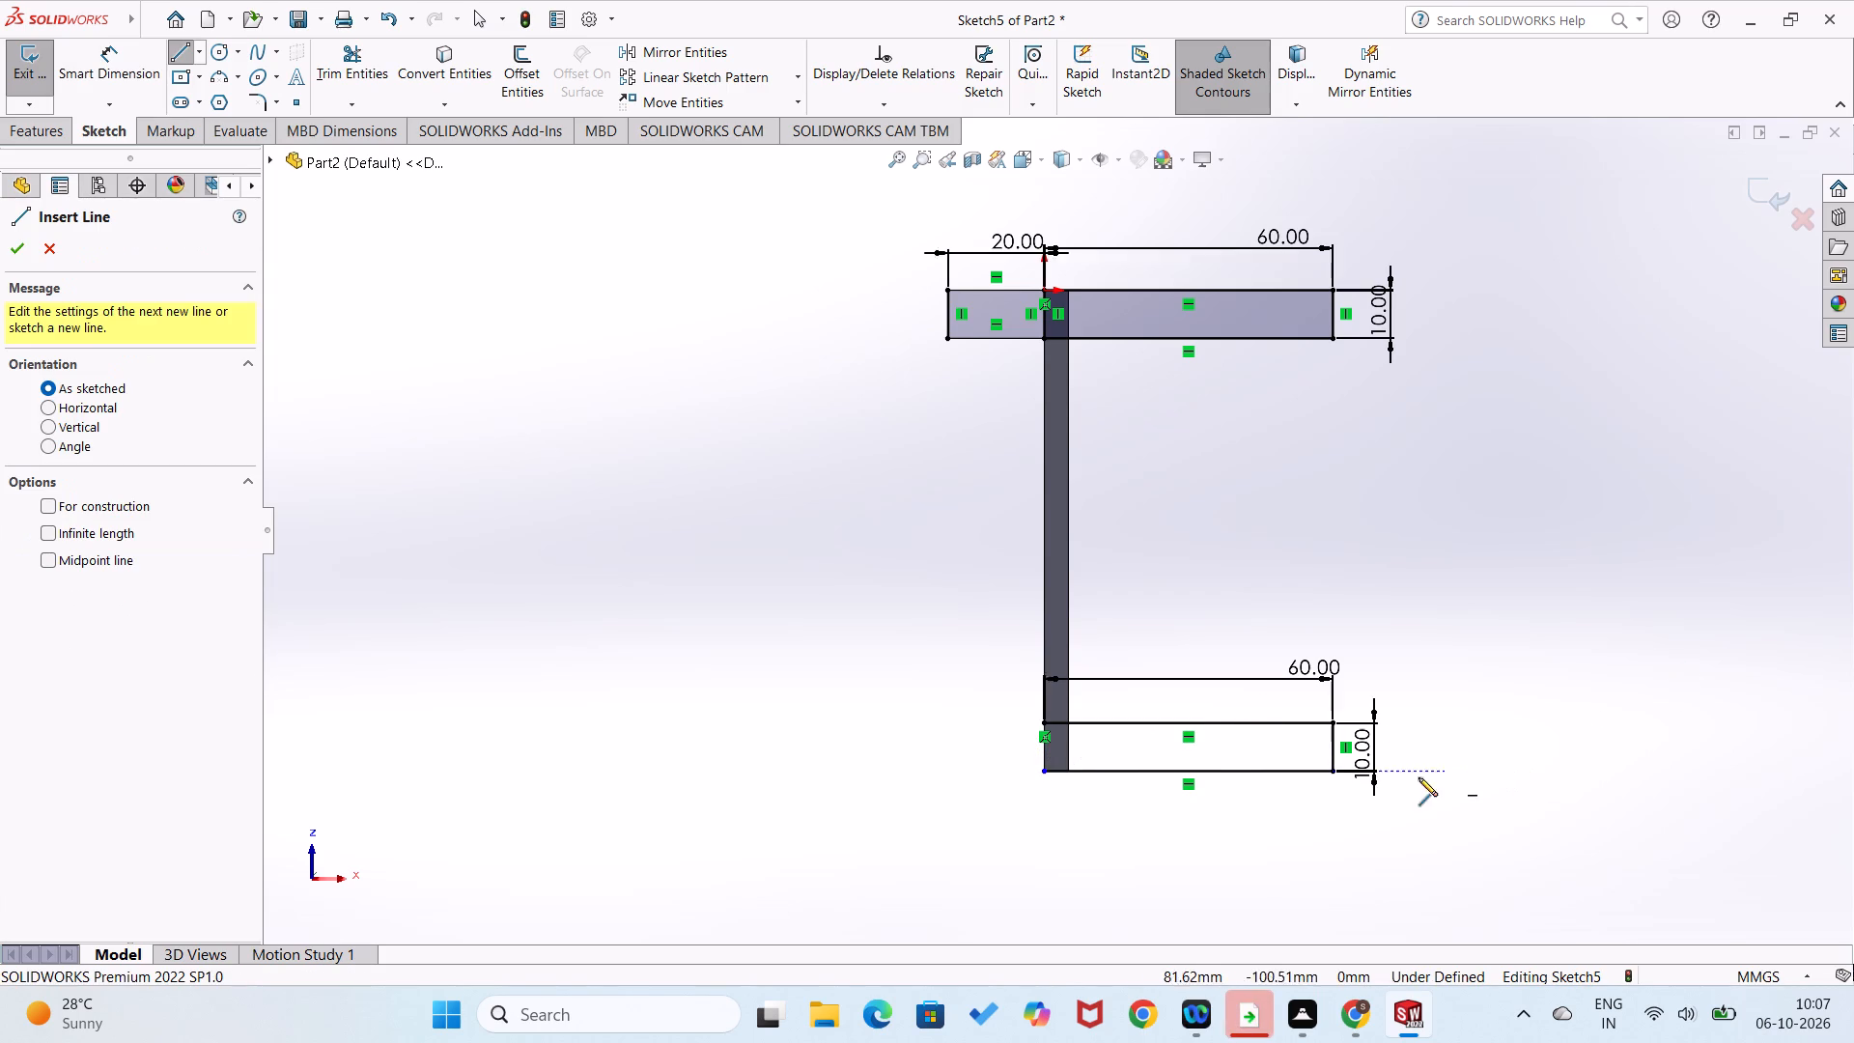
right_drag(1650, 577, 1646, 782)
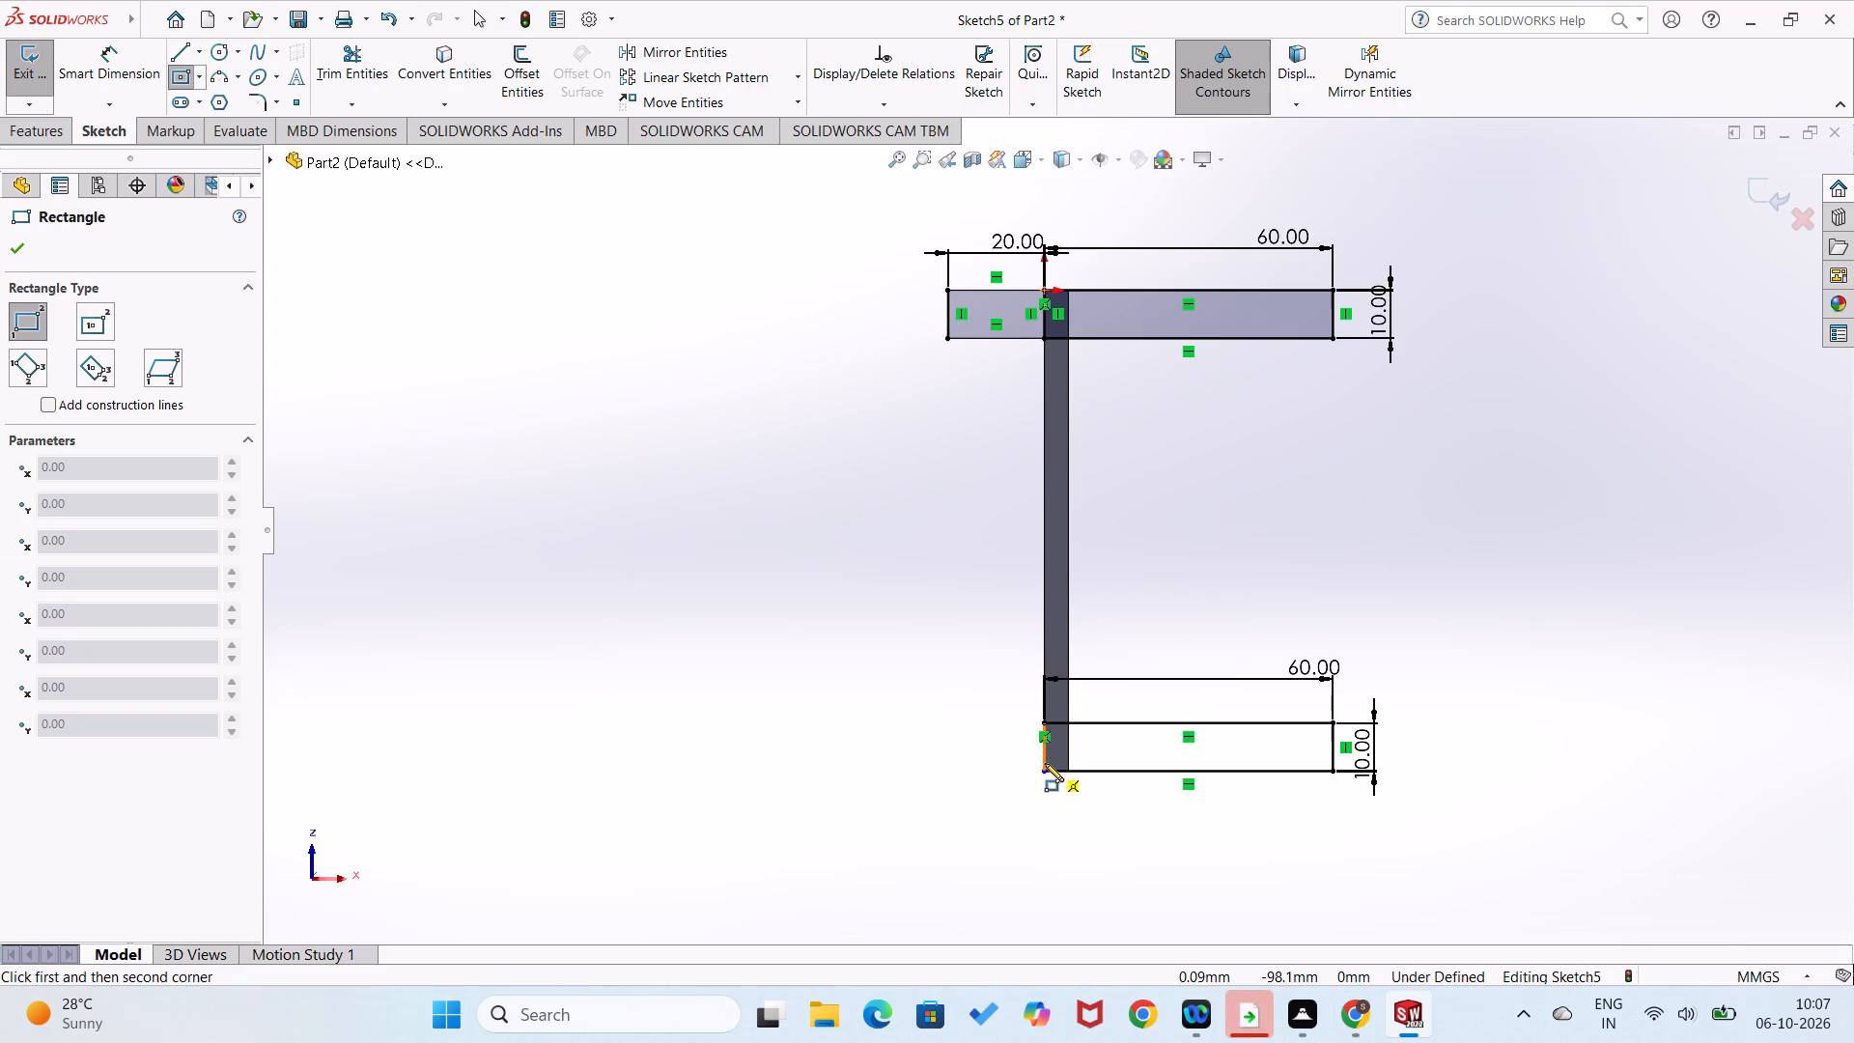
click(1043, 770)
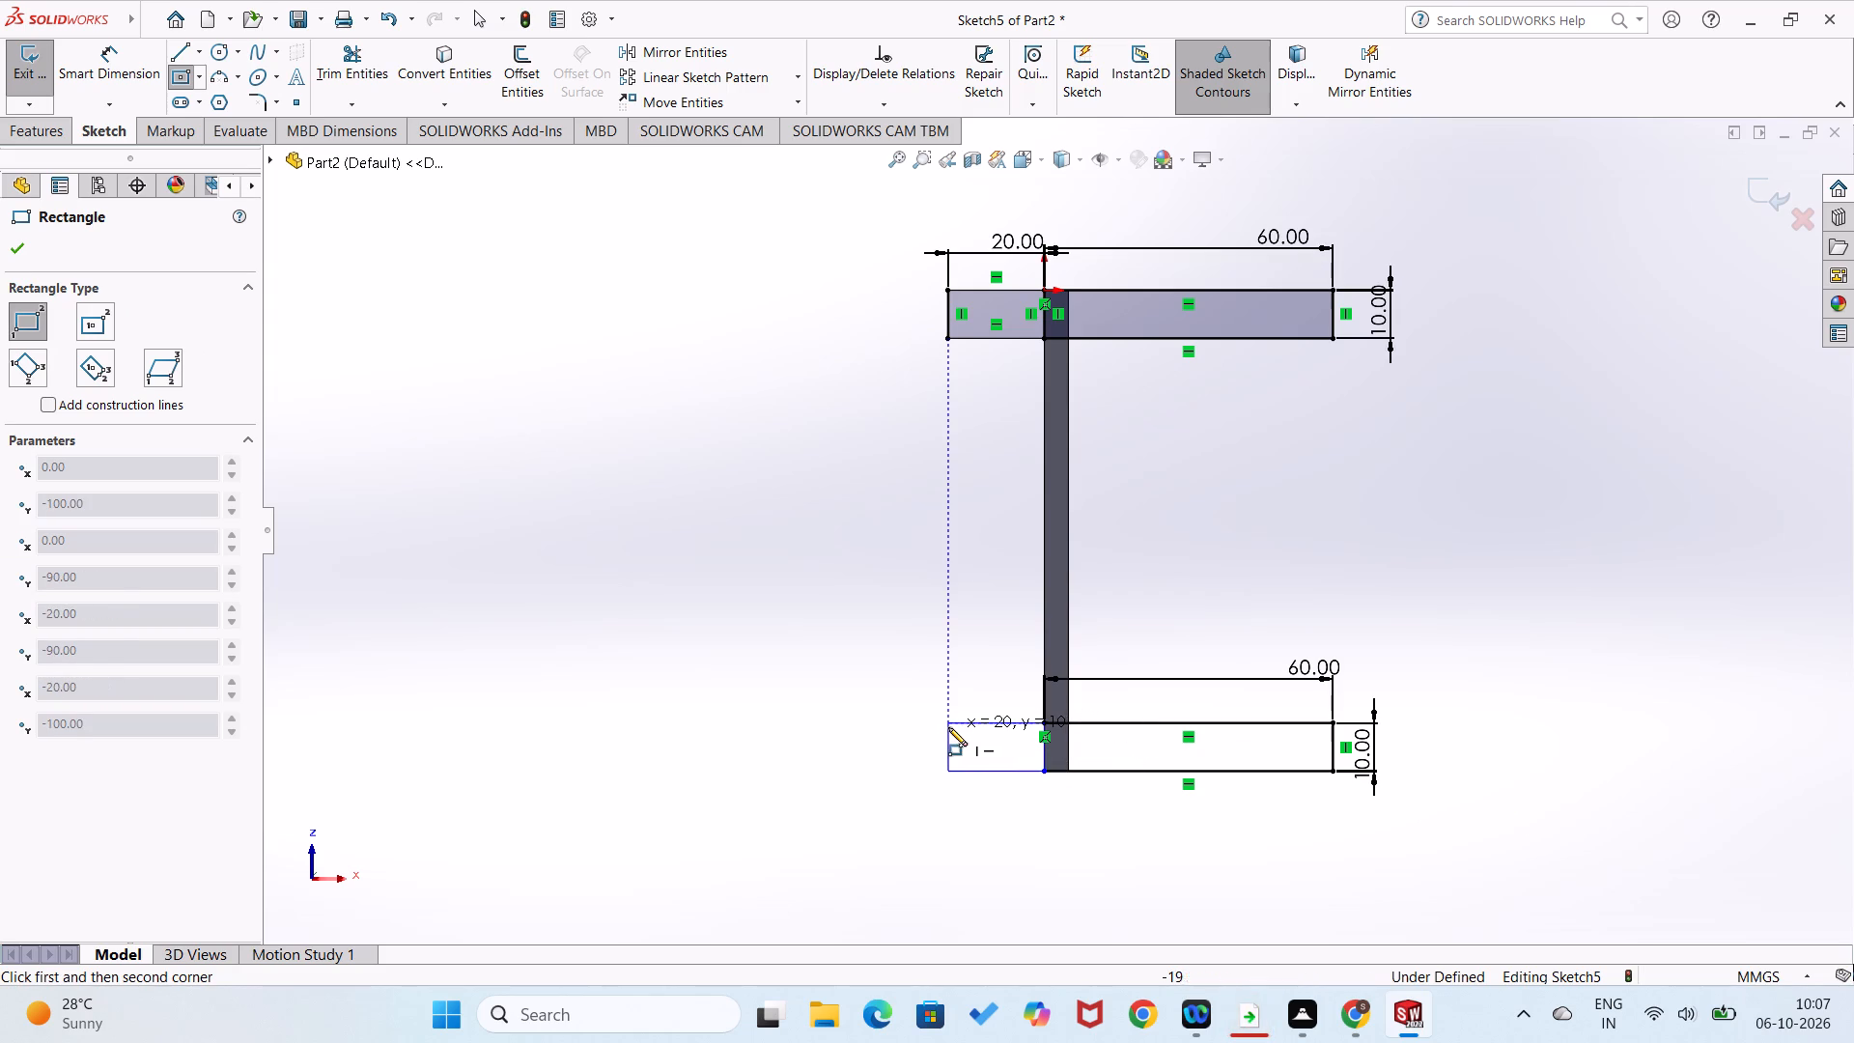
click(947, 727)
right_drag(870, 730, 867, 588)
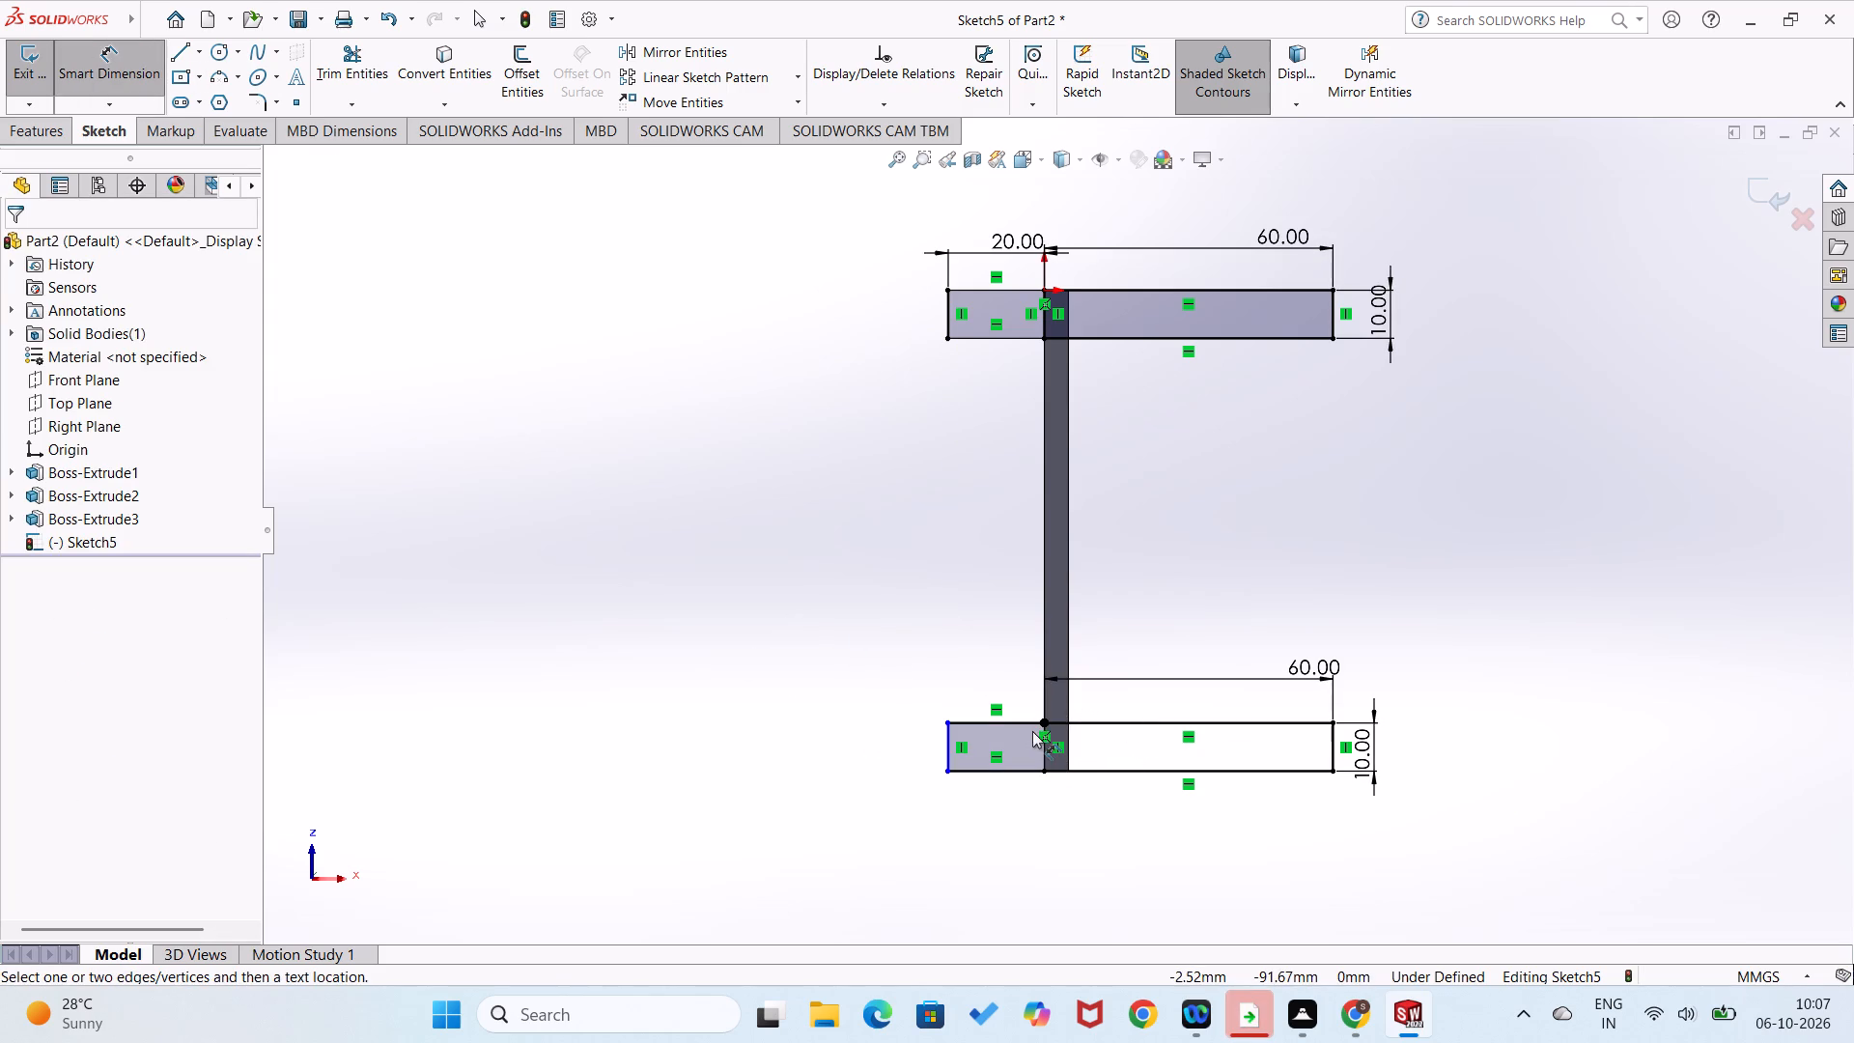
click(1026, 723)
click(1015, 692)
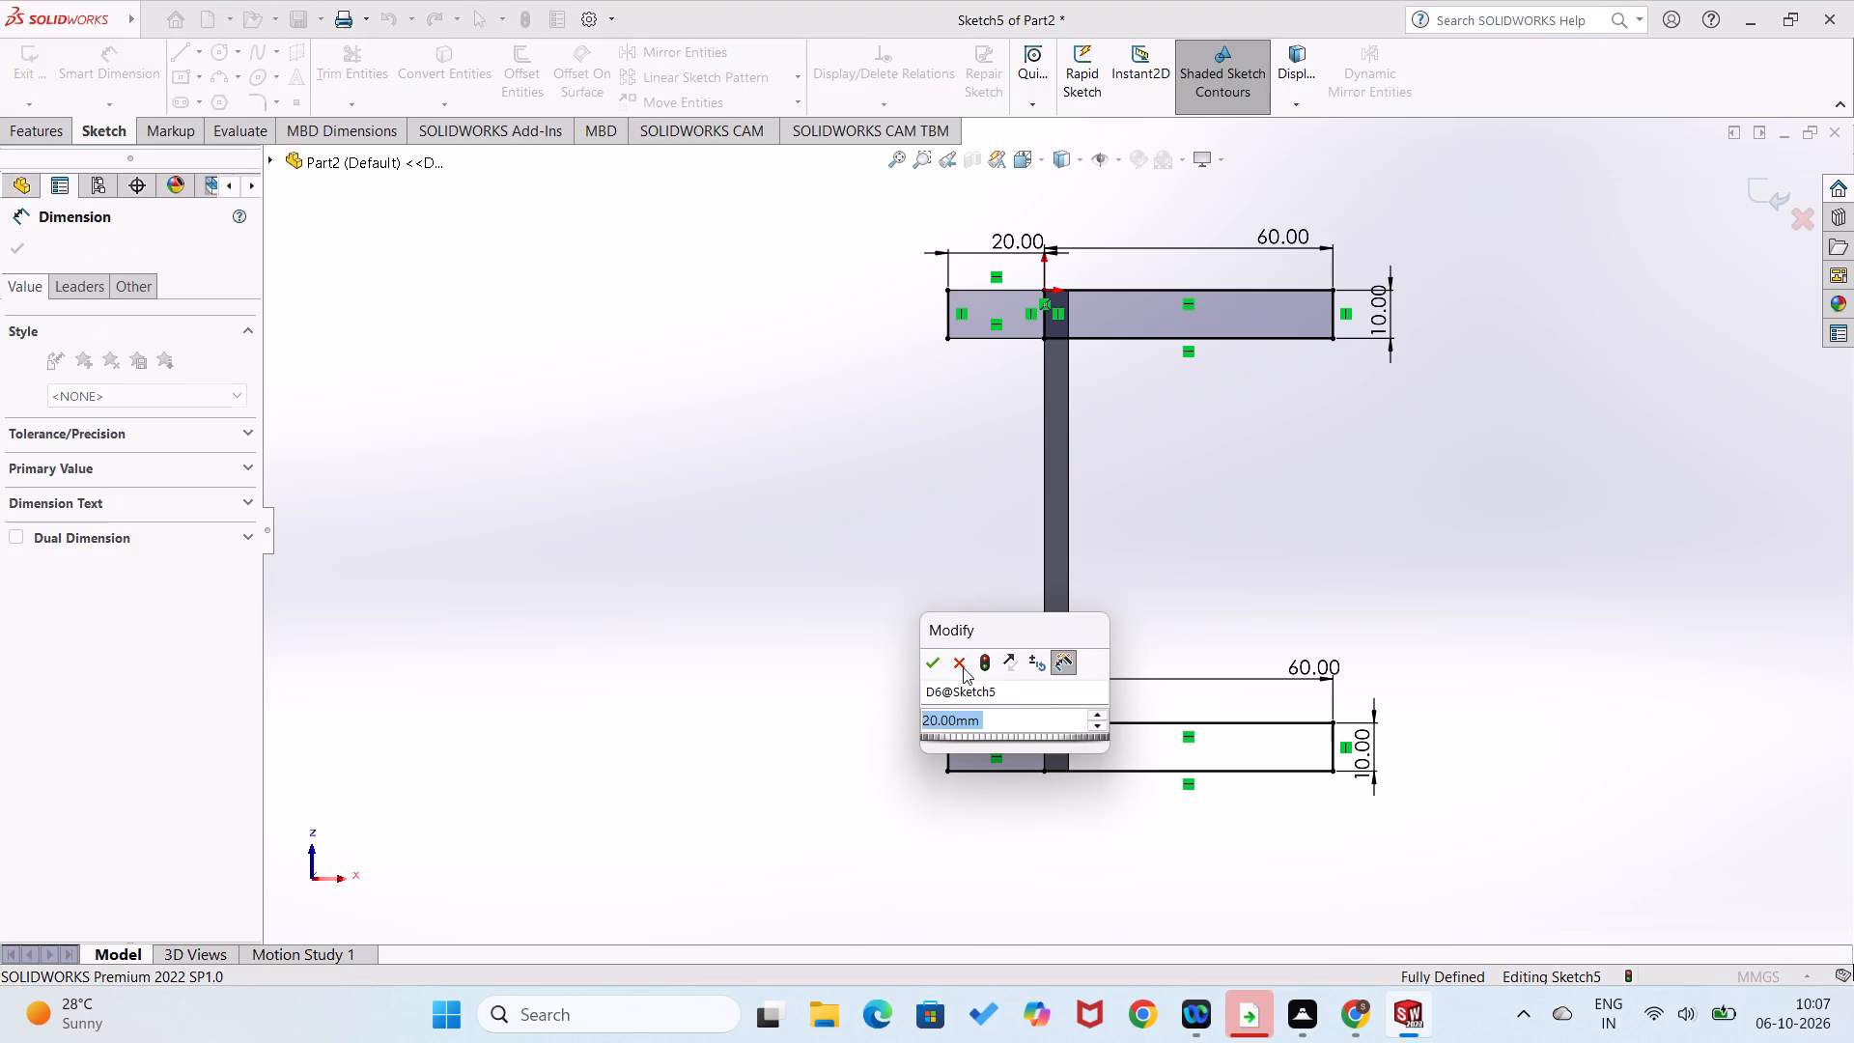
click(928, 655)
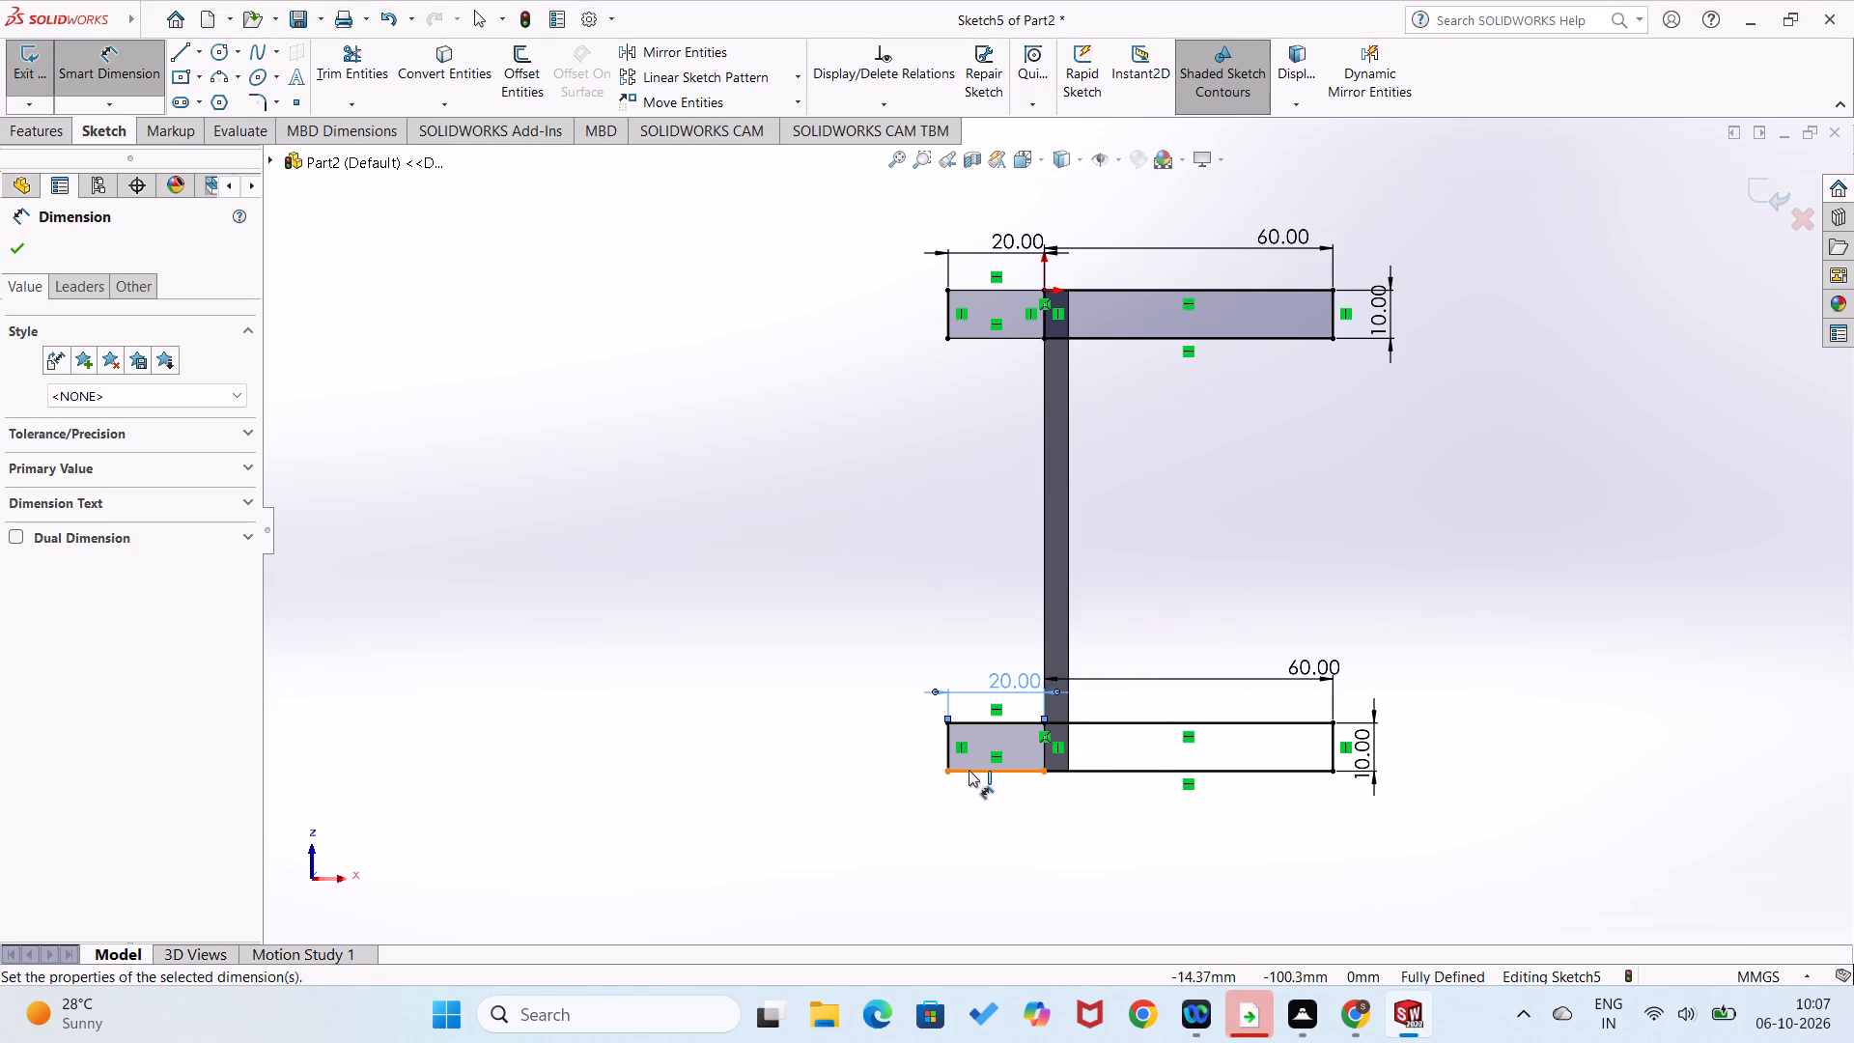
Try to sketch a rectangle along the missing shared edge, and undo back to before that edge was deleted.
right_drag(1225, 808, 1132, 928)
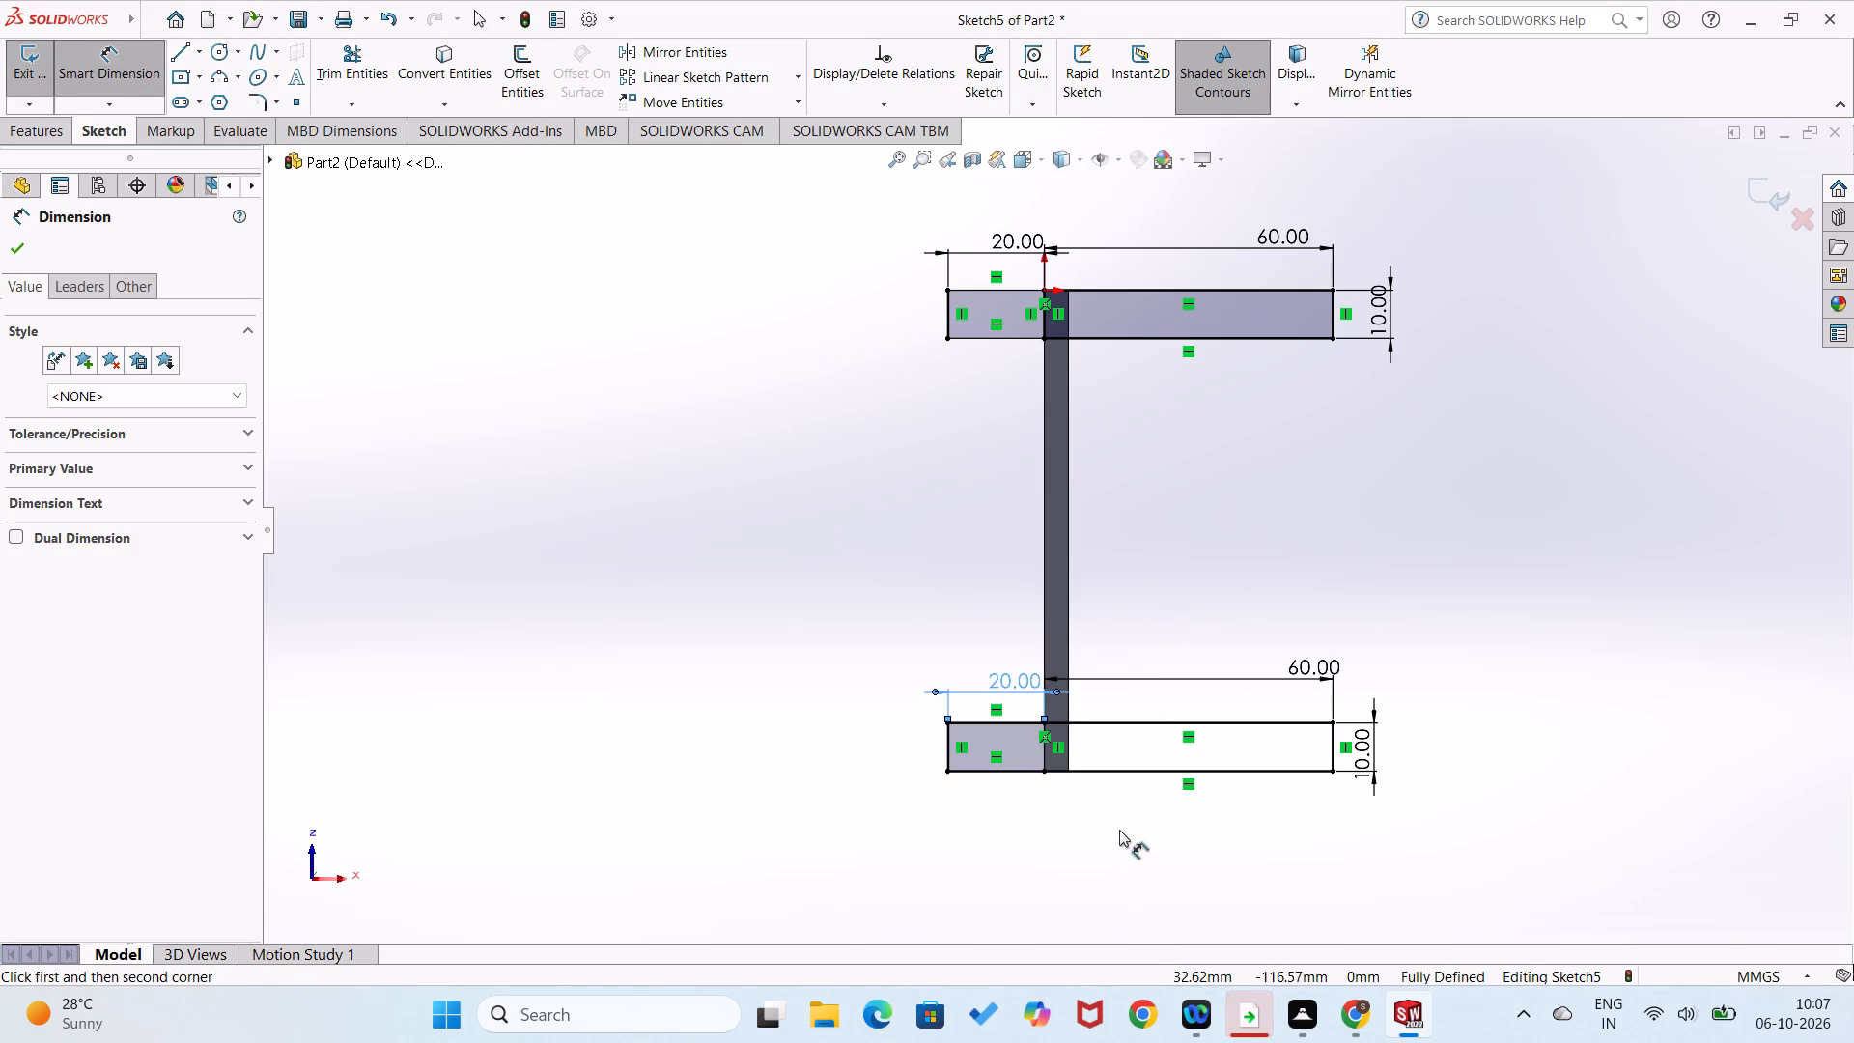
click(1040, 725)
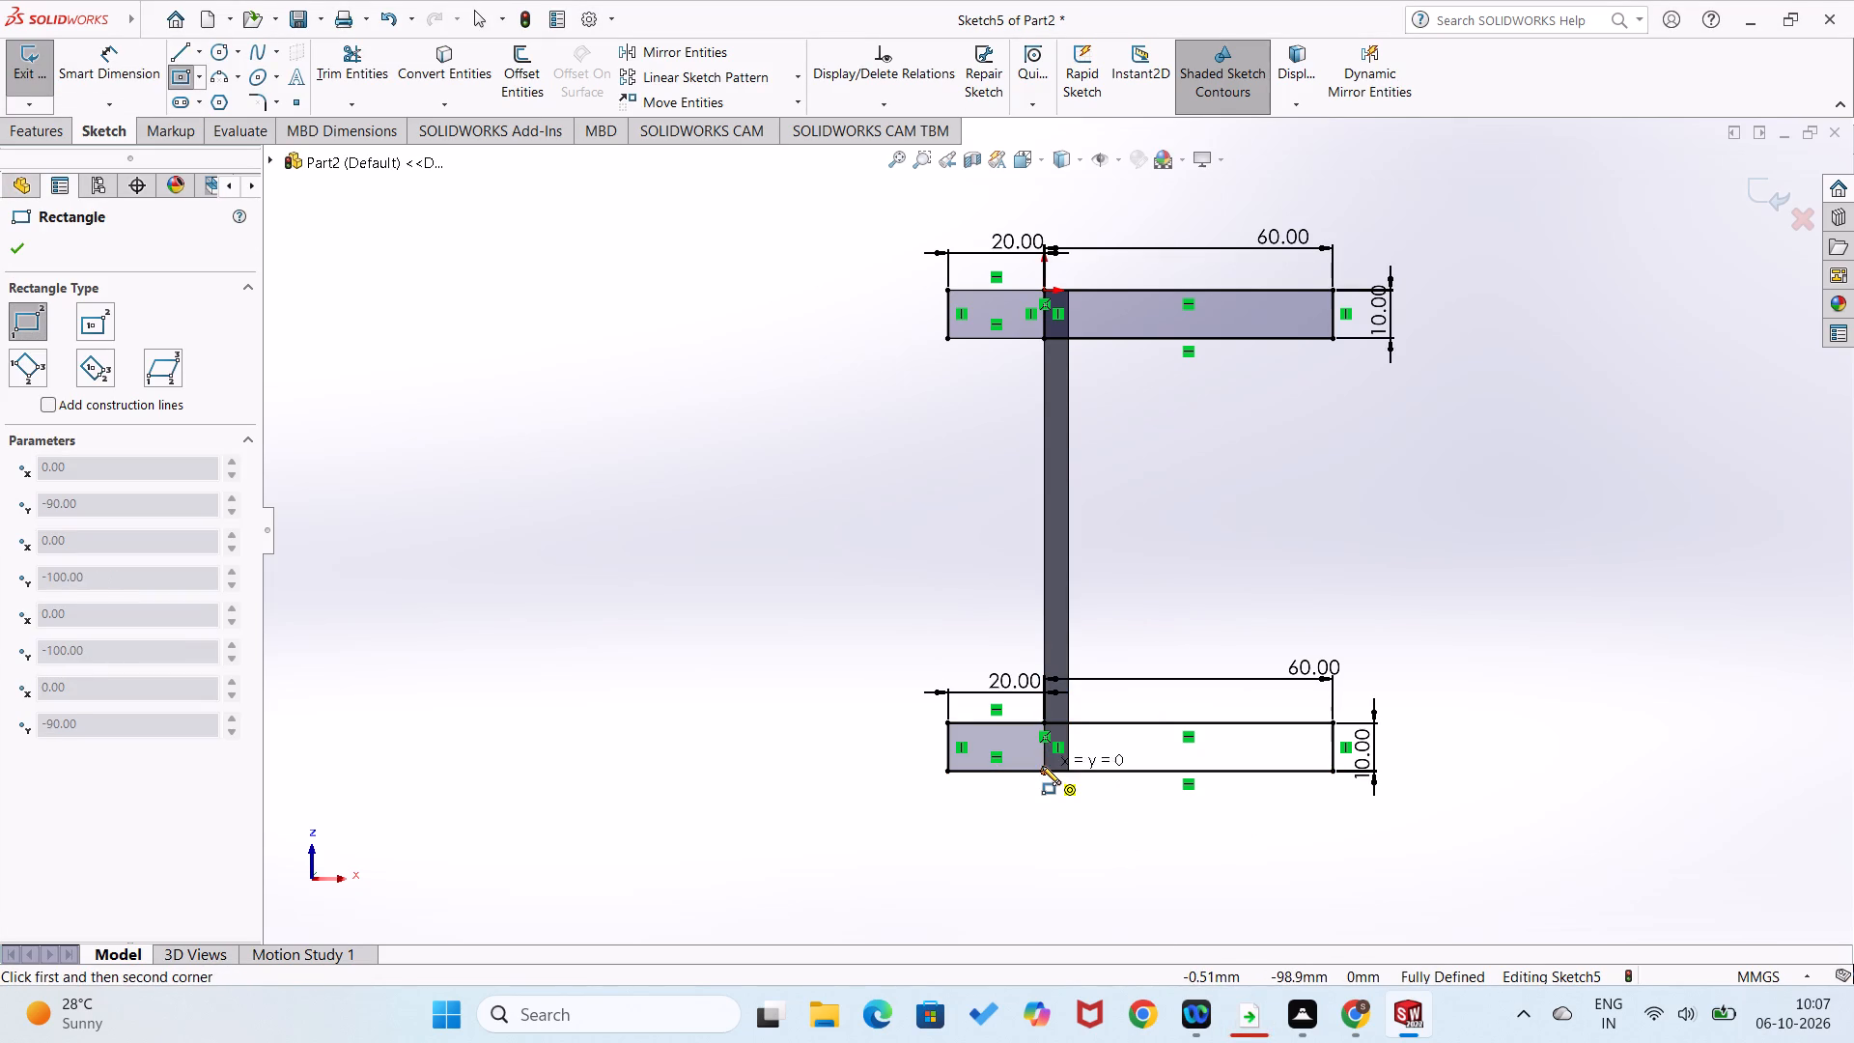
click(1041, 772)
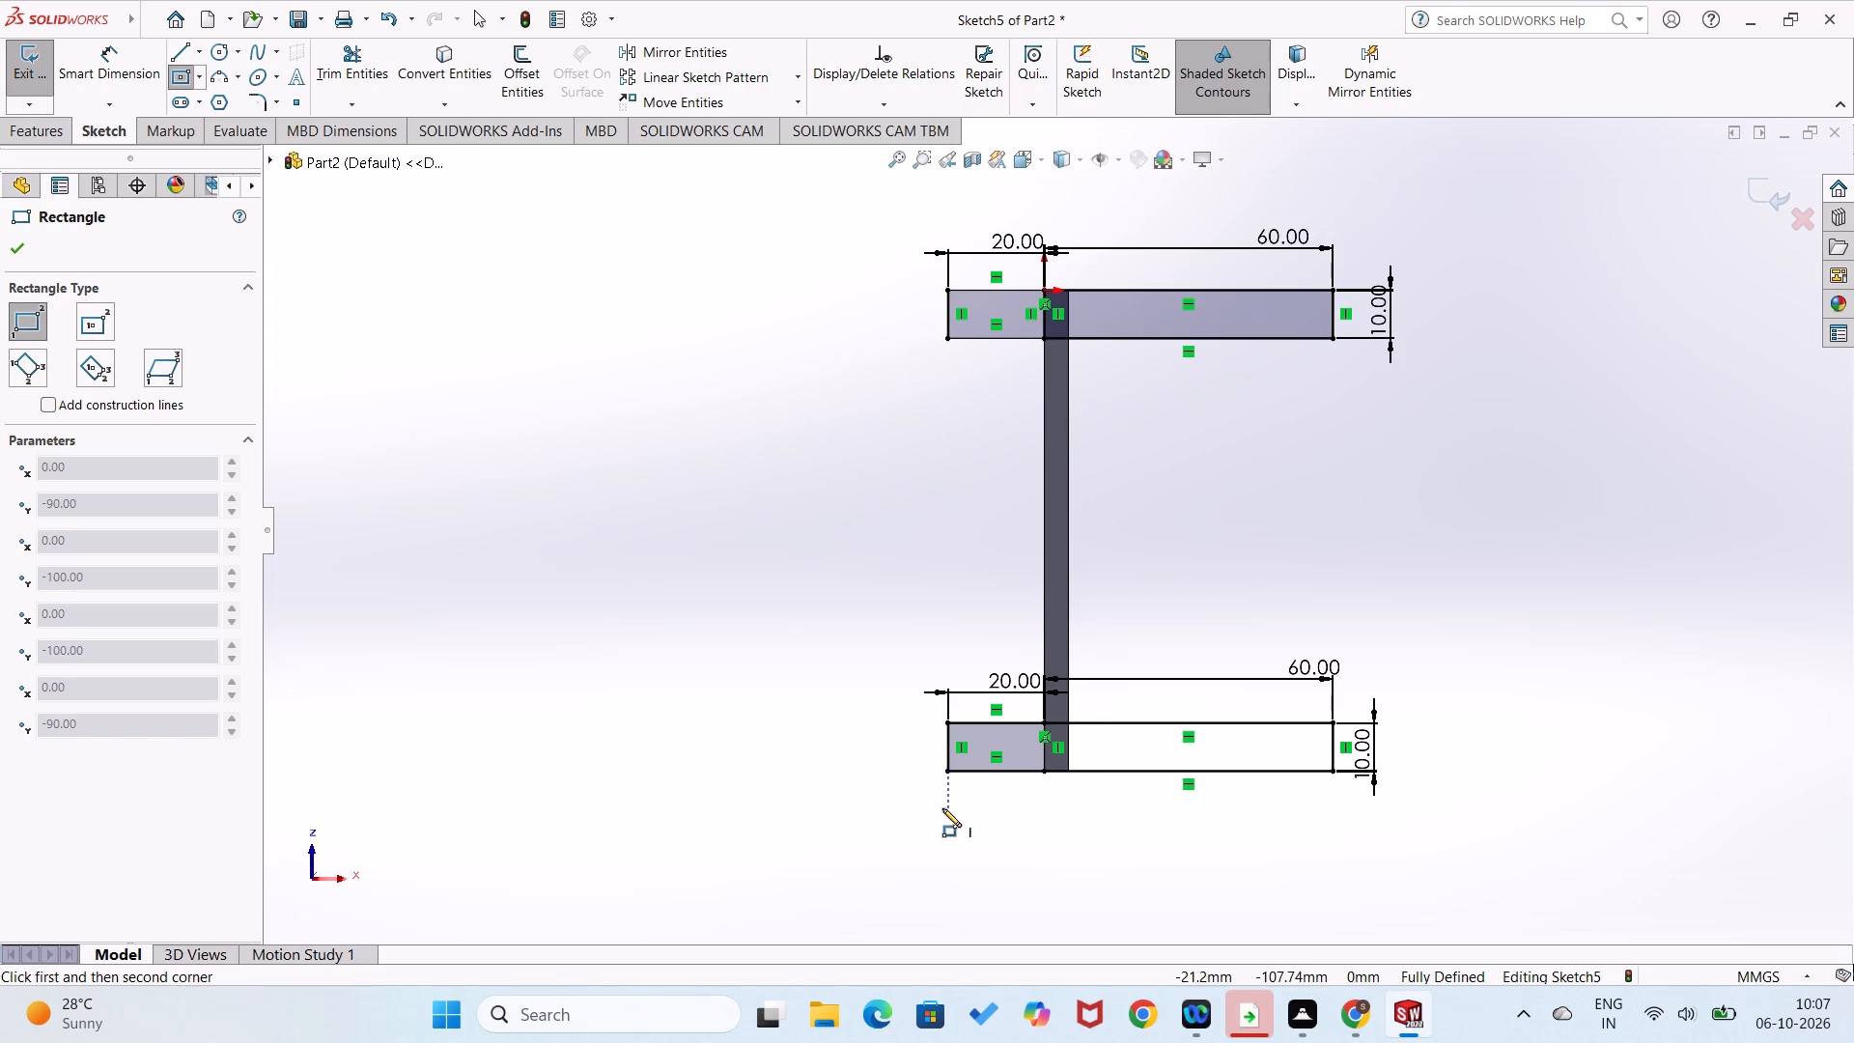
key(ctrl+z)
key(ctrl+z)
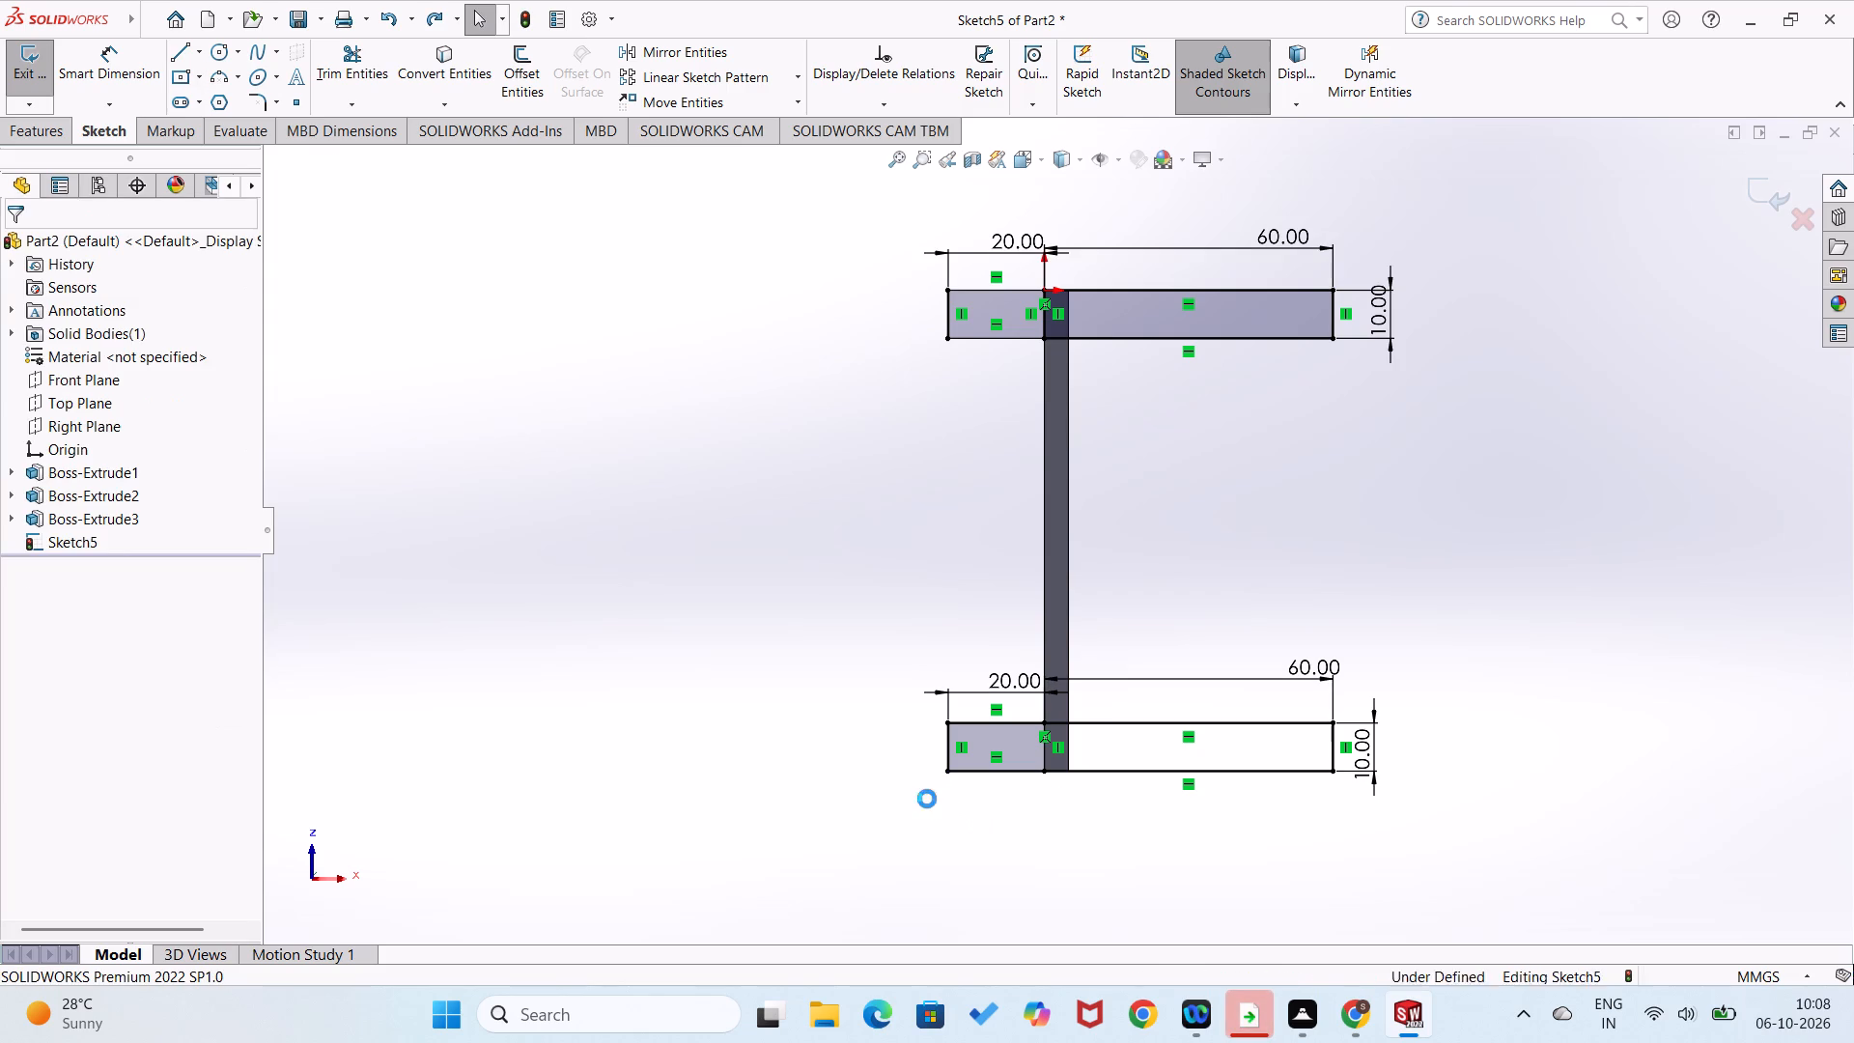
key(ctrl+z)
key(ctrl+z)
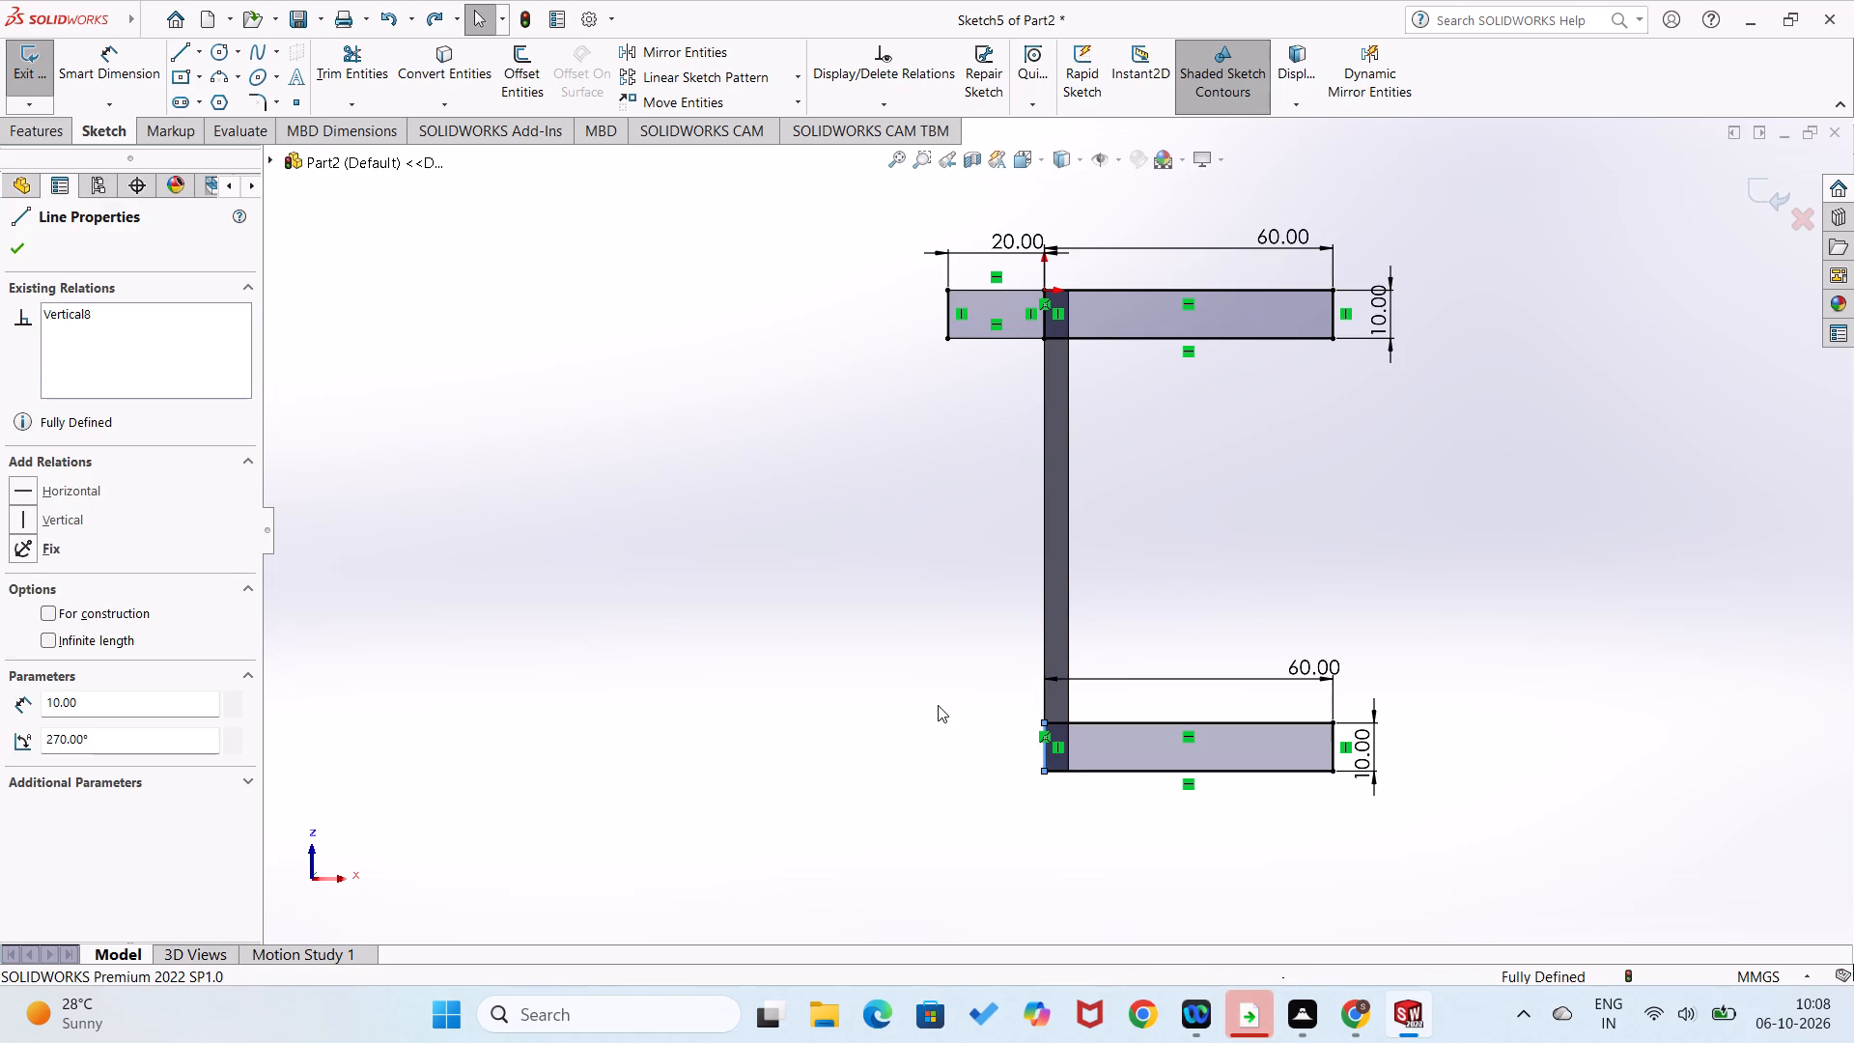
Sketch a 10 mm wide corner rectangle from the second upright's outer corner, opposite the 60 mm one, and dimension its length at 20 mm.
click(939, 705)
right_drag(997, 657, 886, 839)
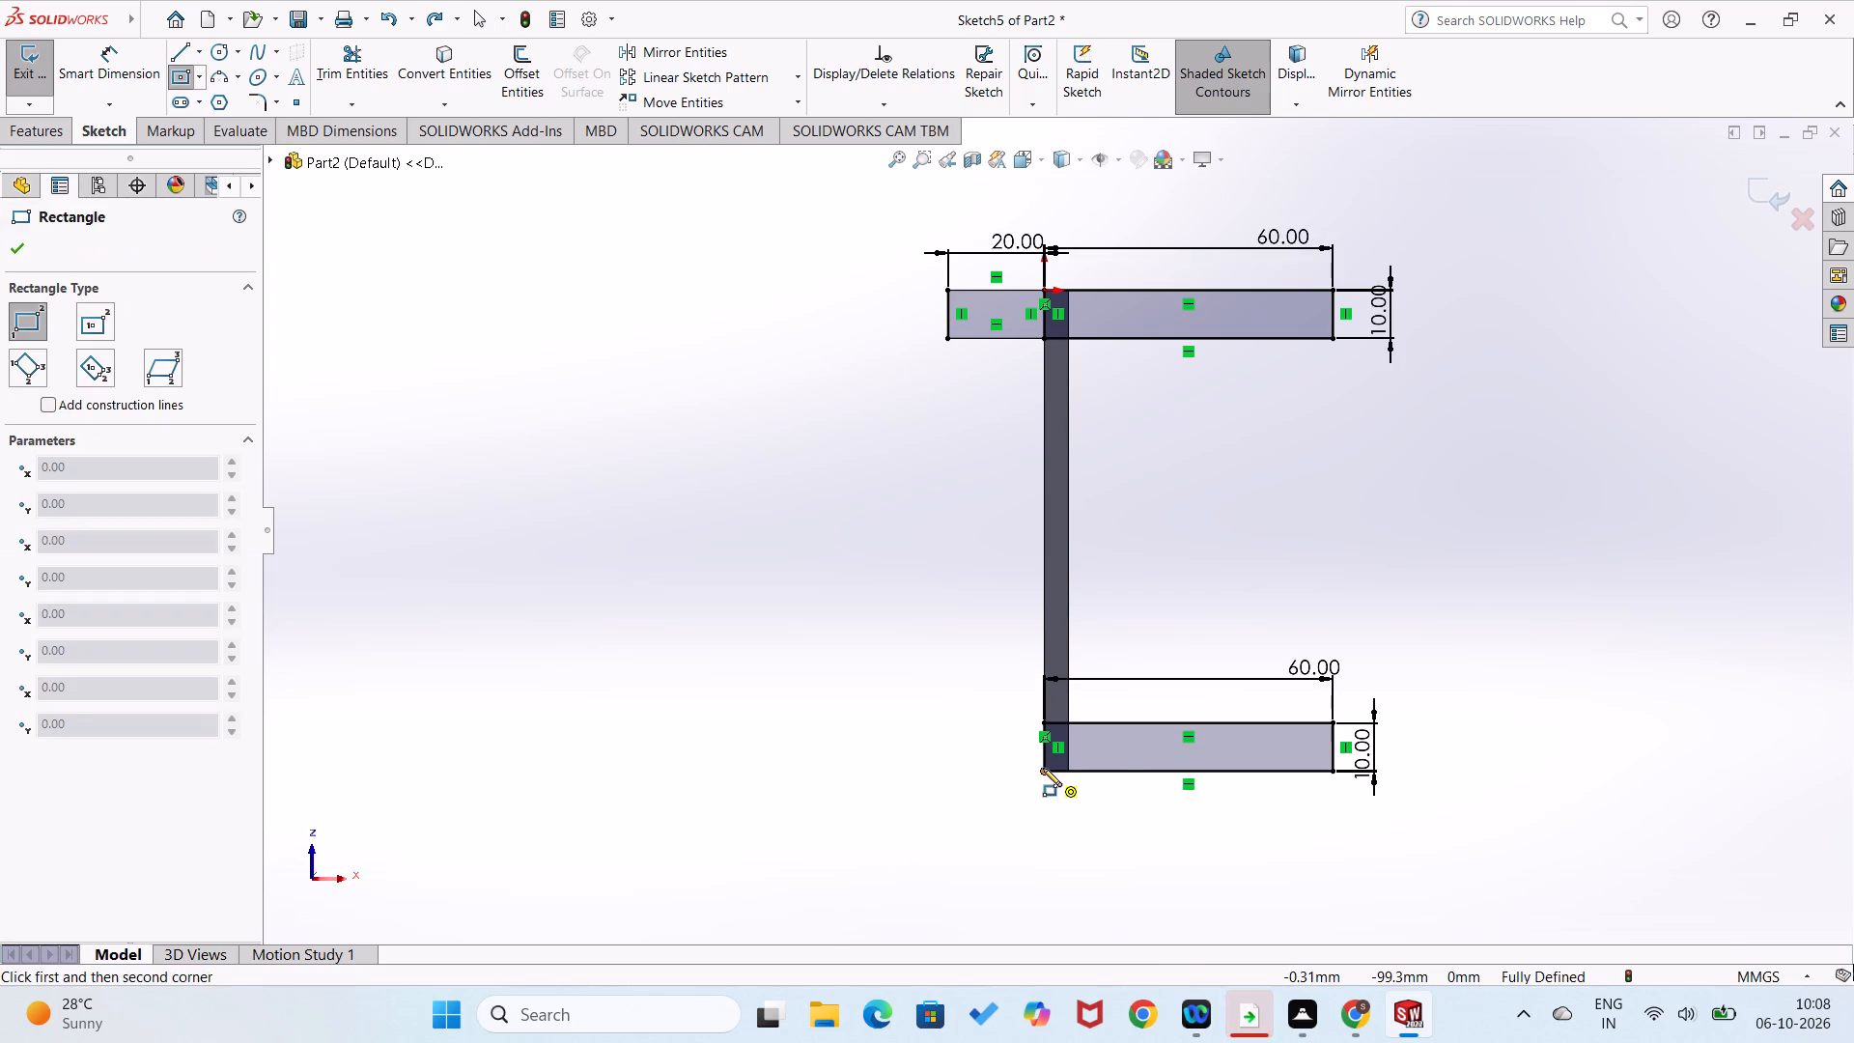
click(1043, 768)
click(961, 718)
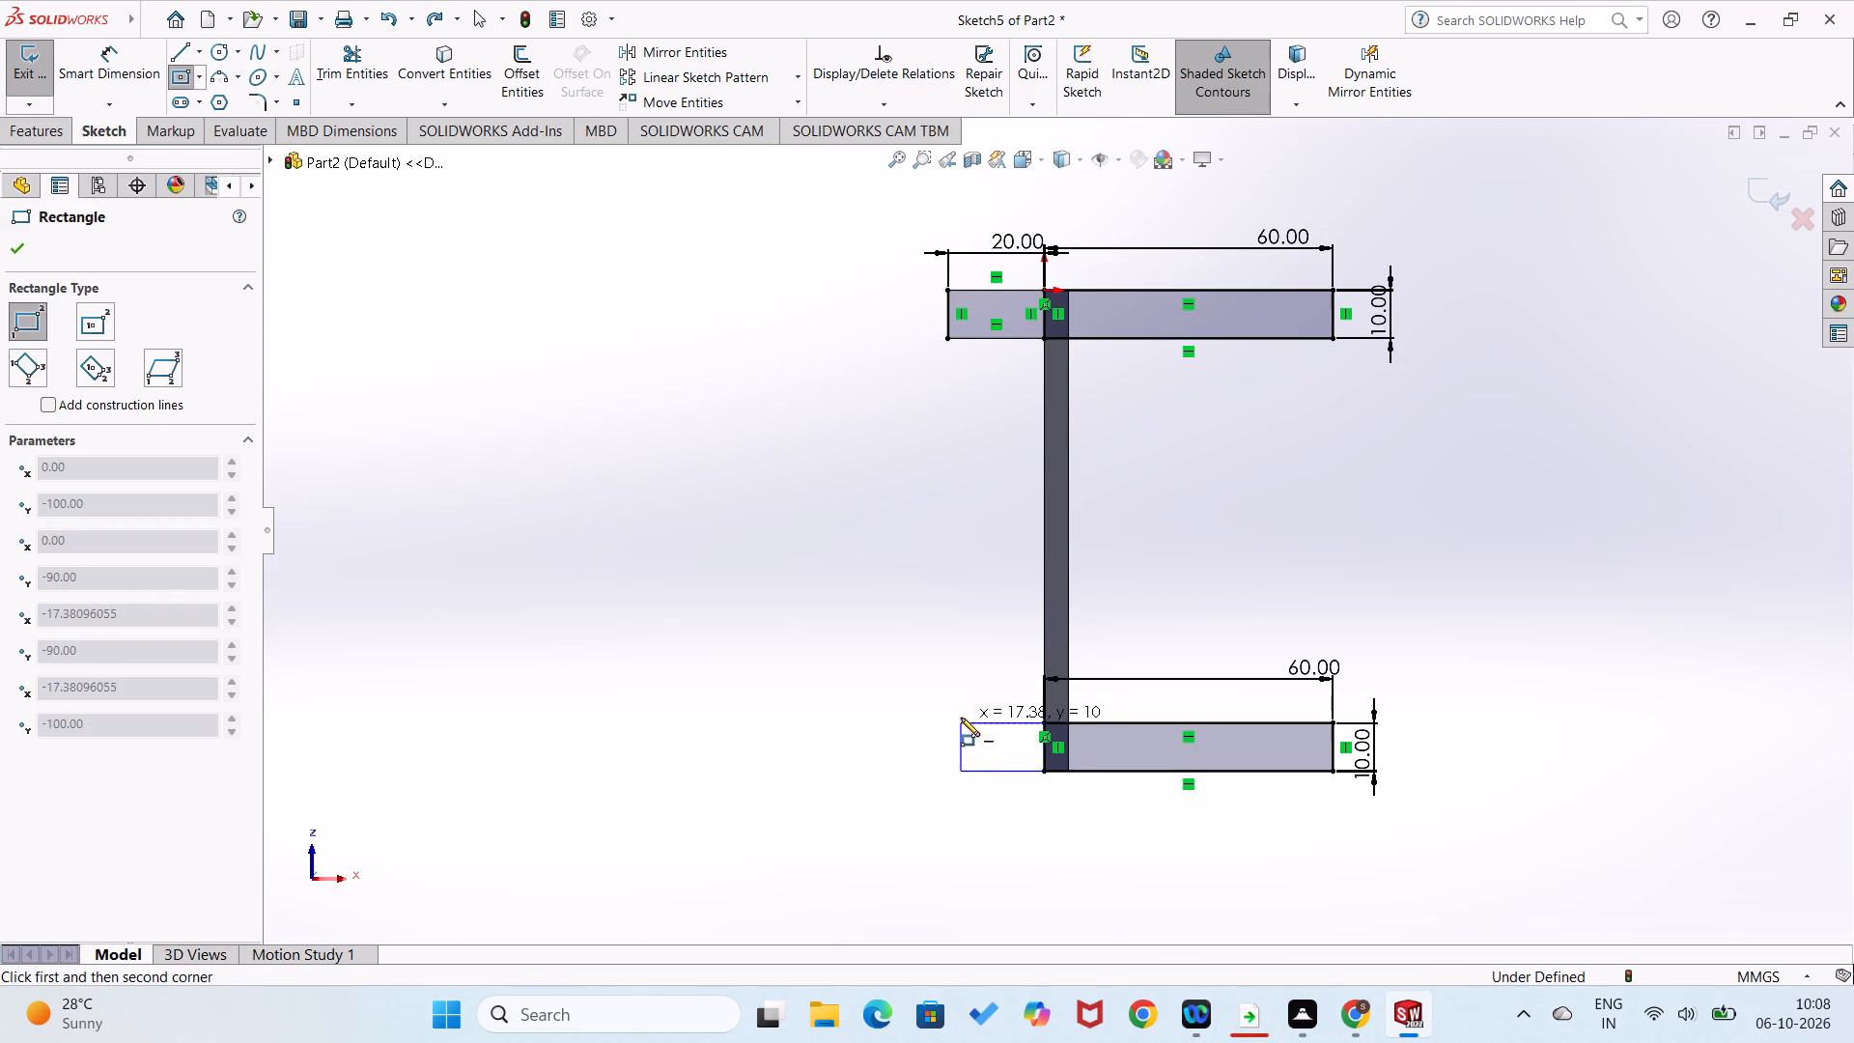
right_drag(885, 794, 851, 634)
click(977, 720)
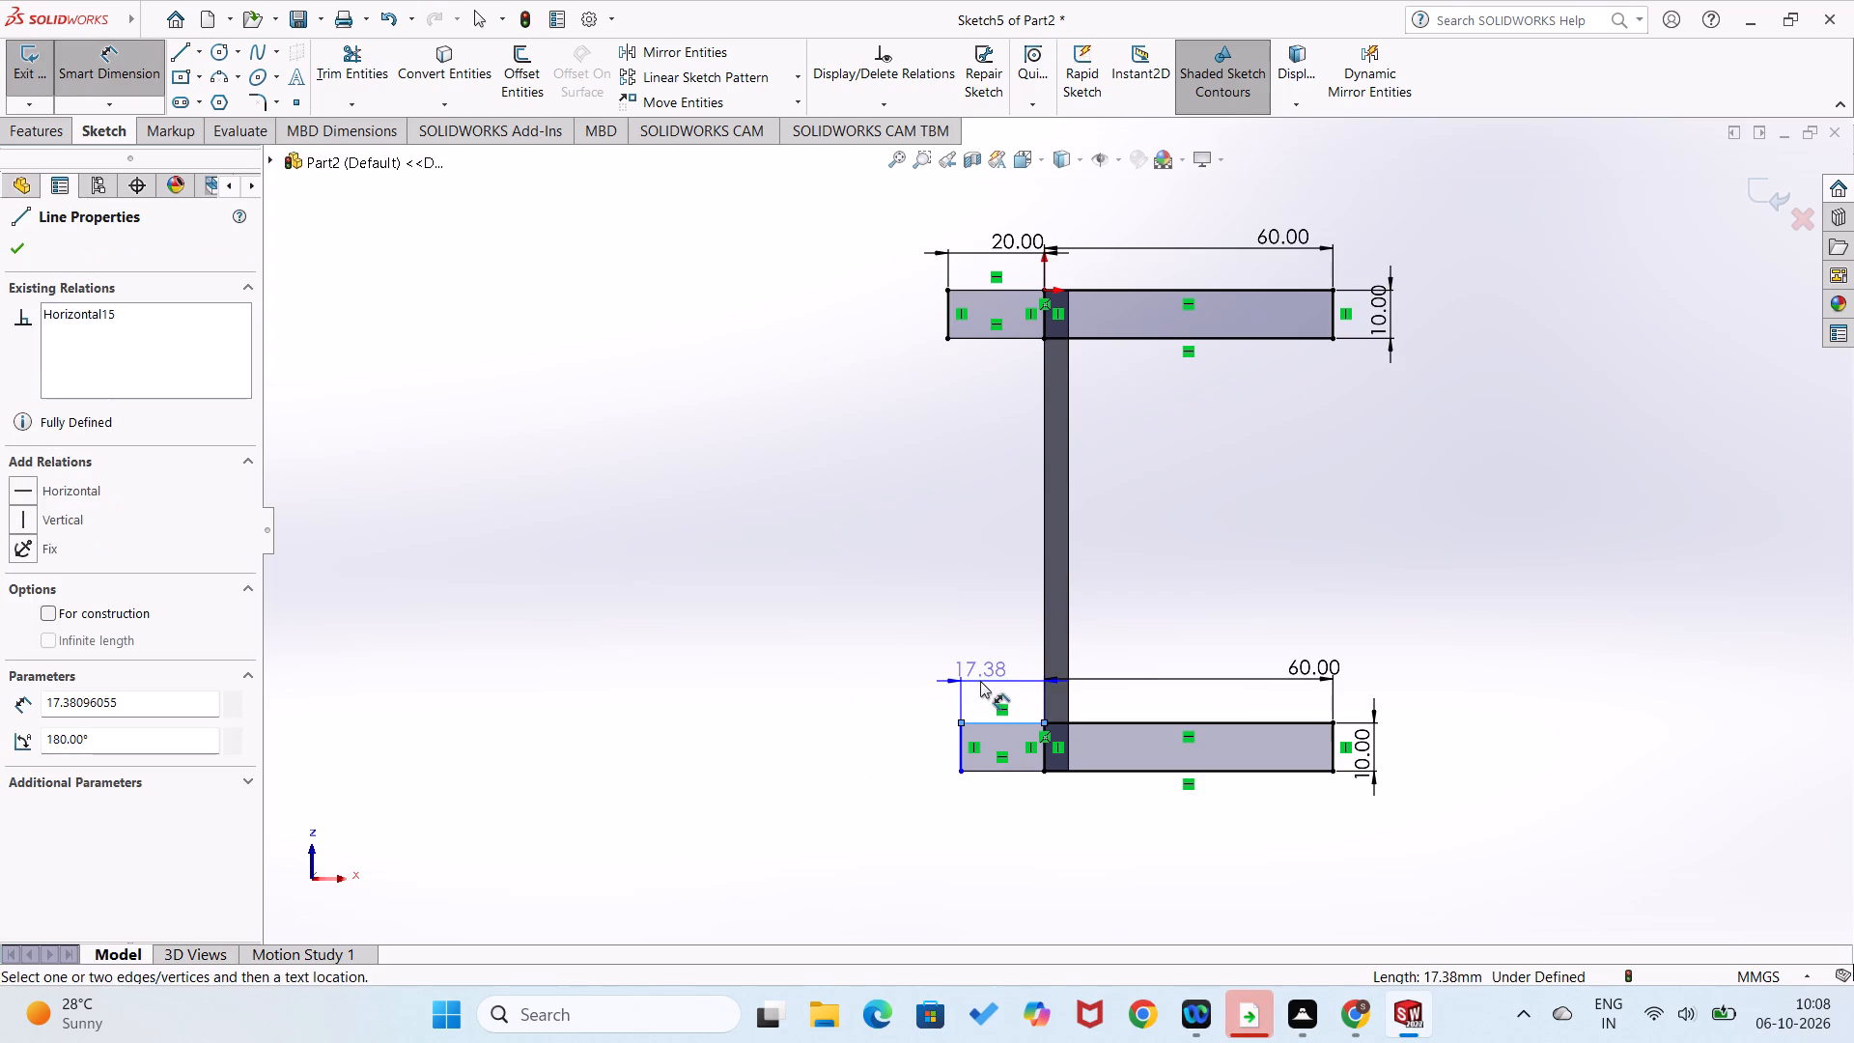
click(980, 681)
text(20)
key(Return)
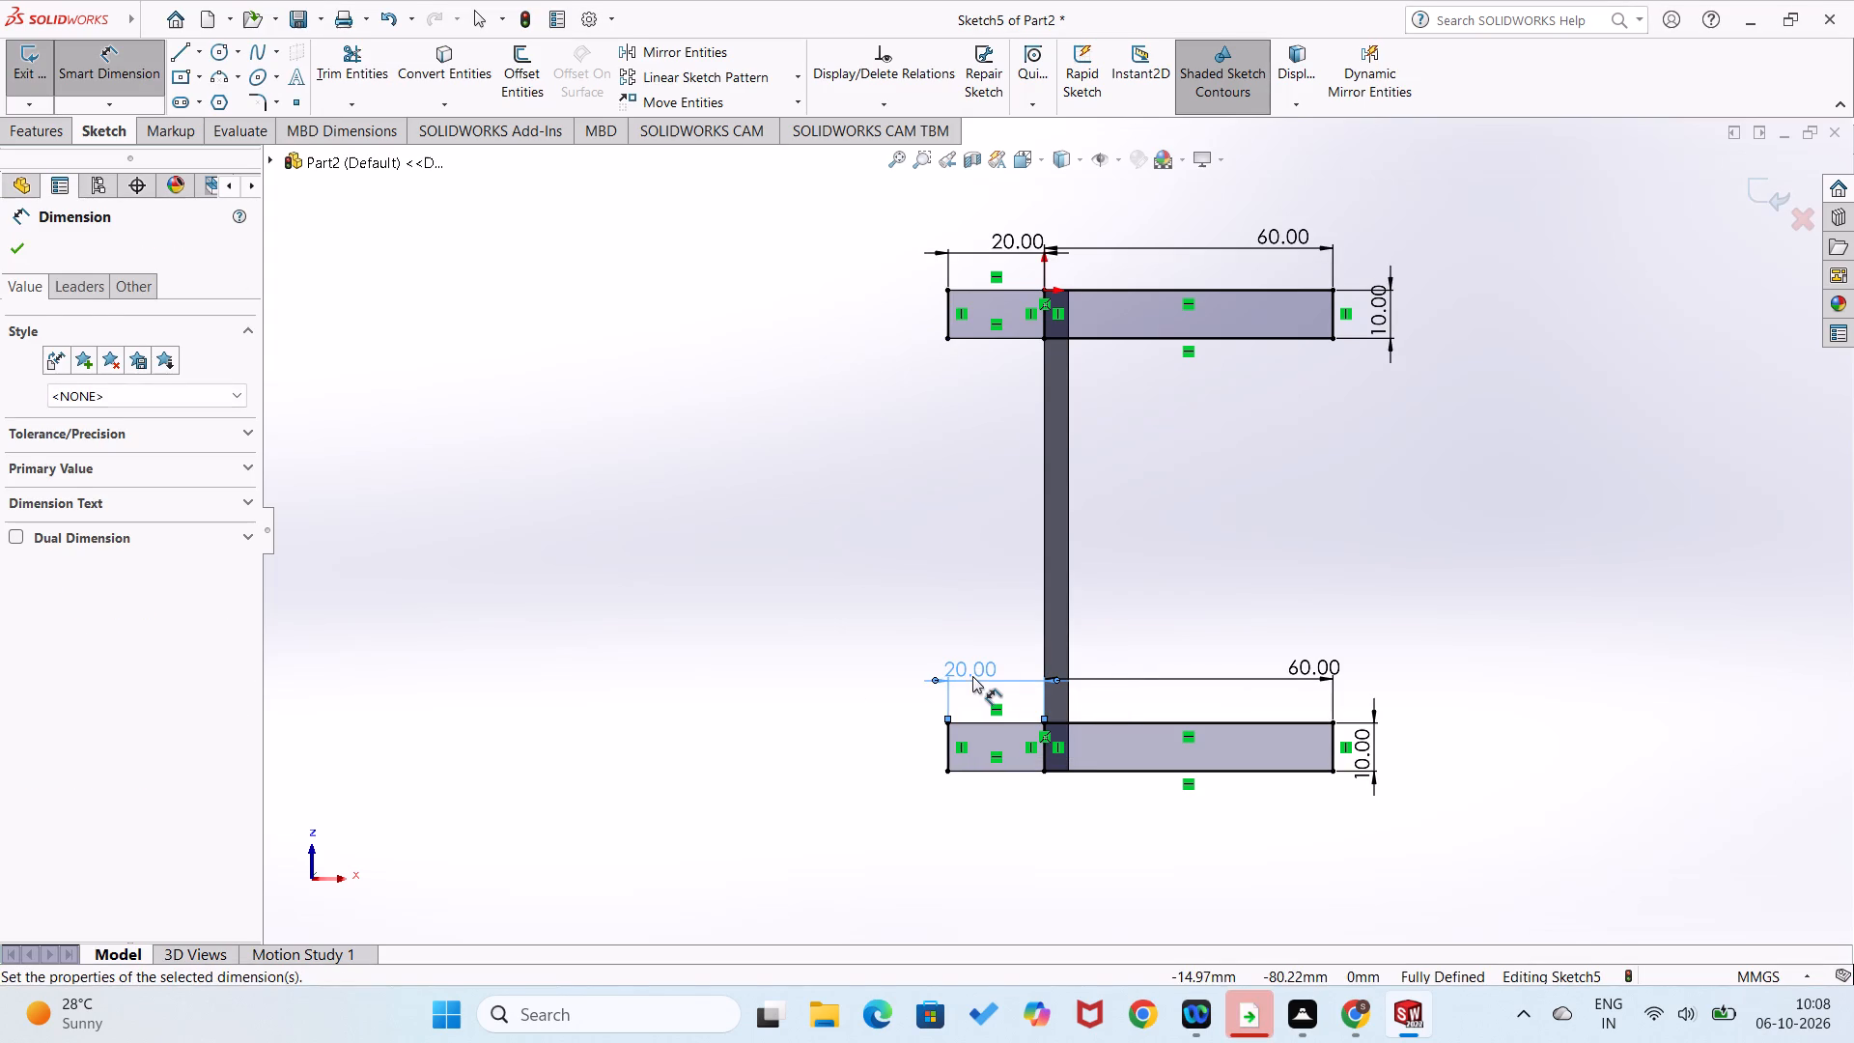
click(659, 674)
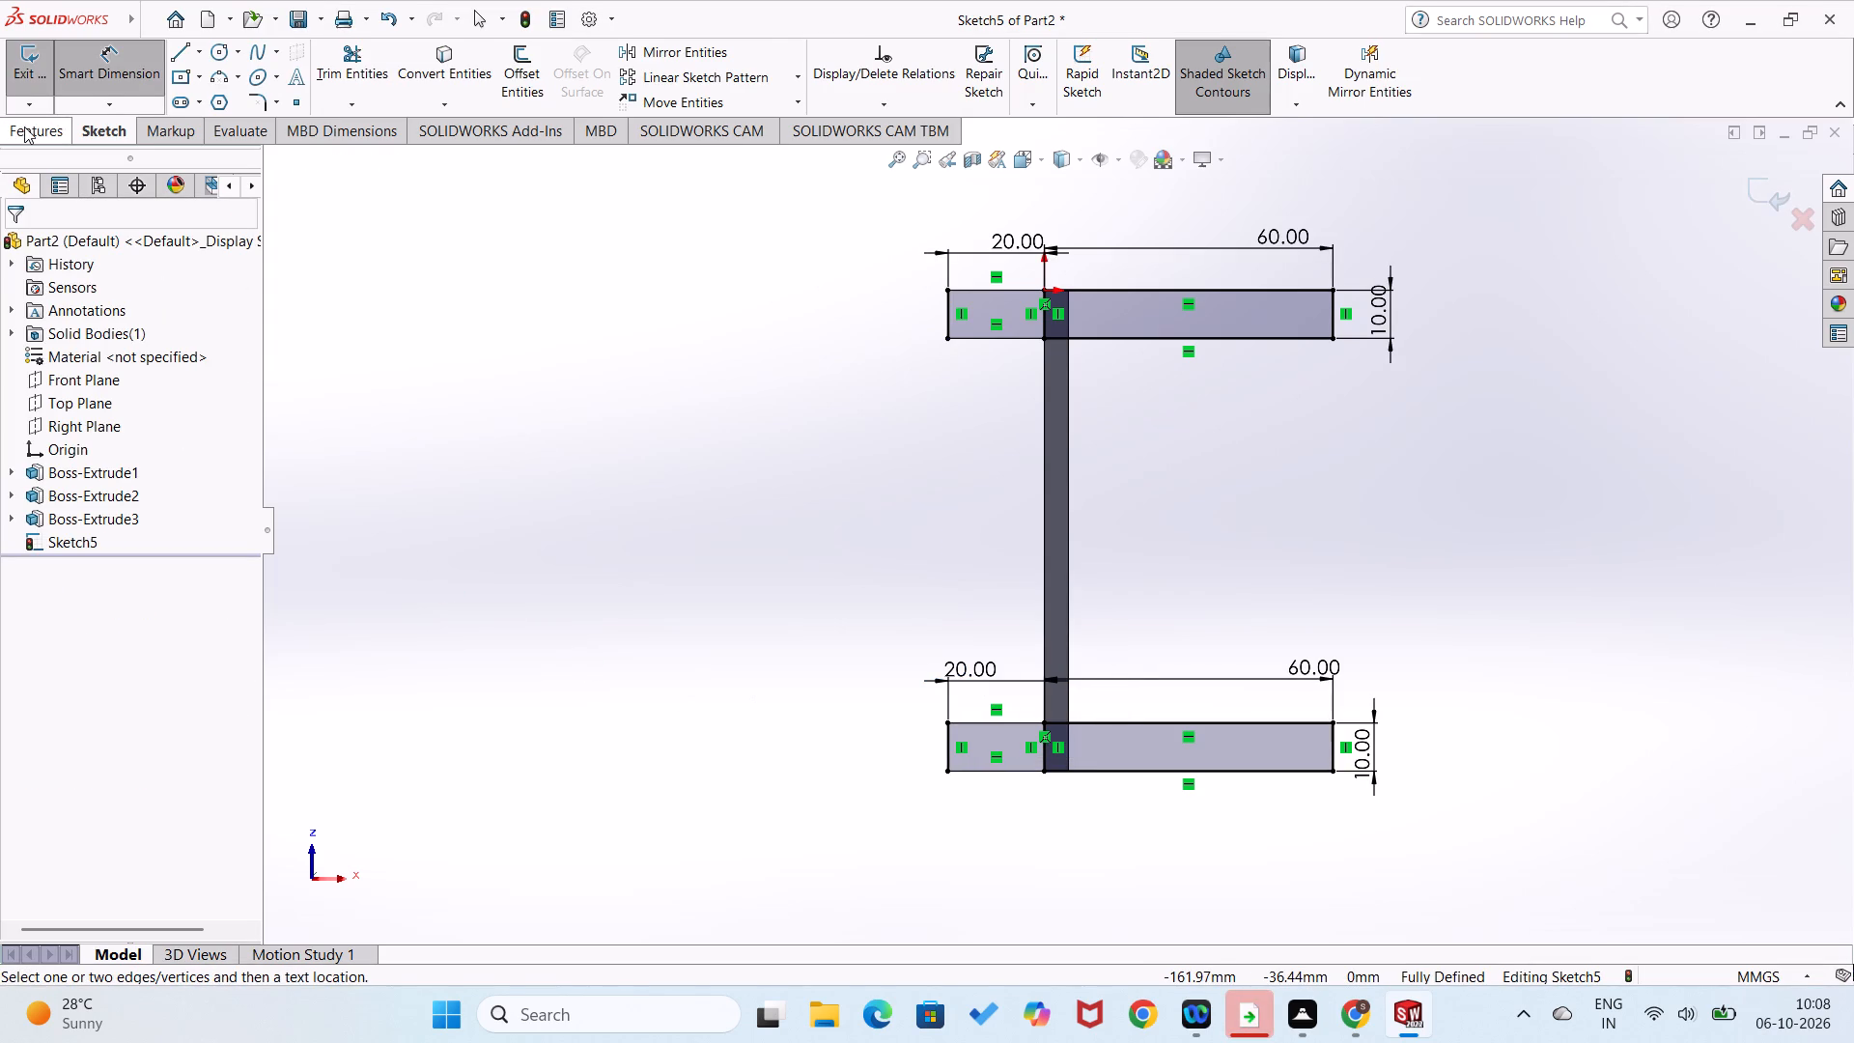
Extrude the four foot rectangles, both 60 mm and both 20 mm ones, 5 mm blind in the reversed direction with merged result.
click(24, 127)
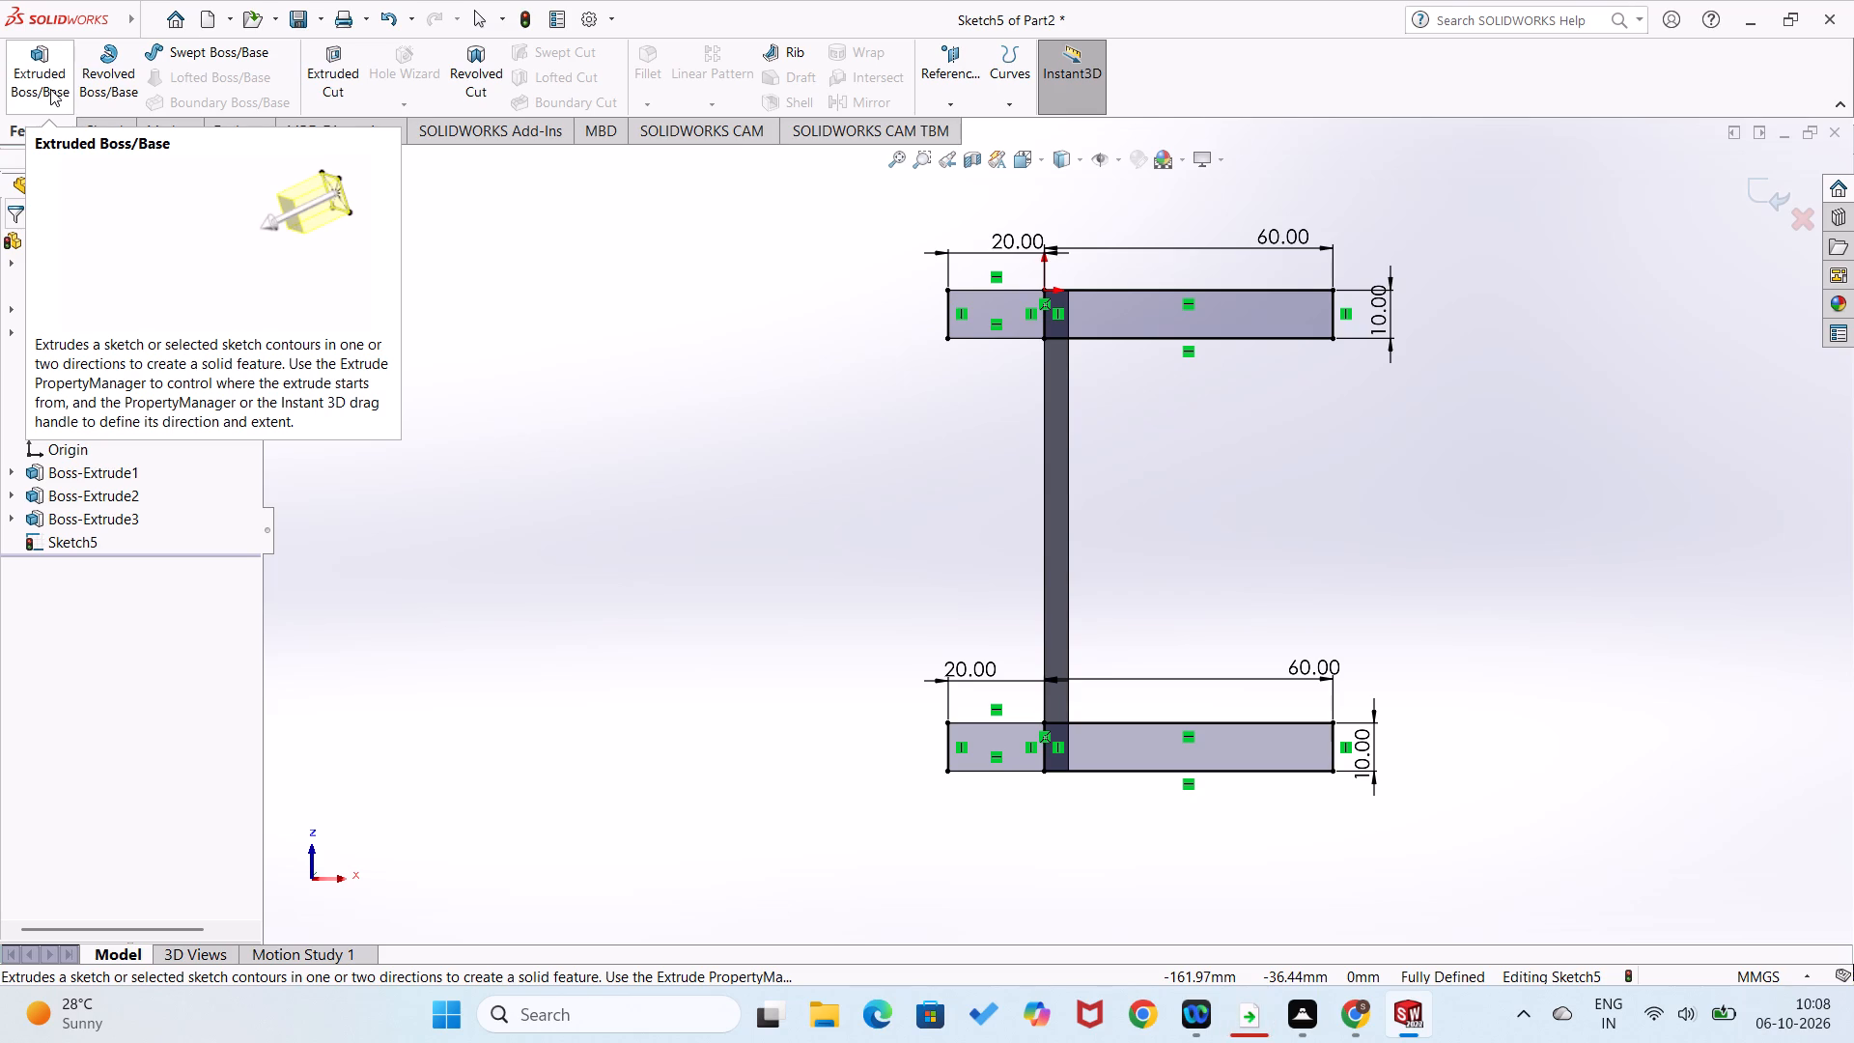
click(46, 89)
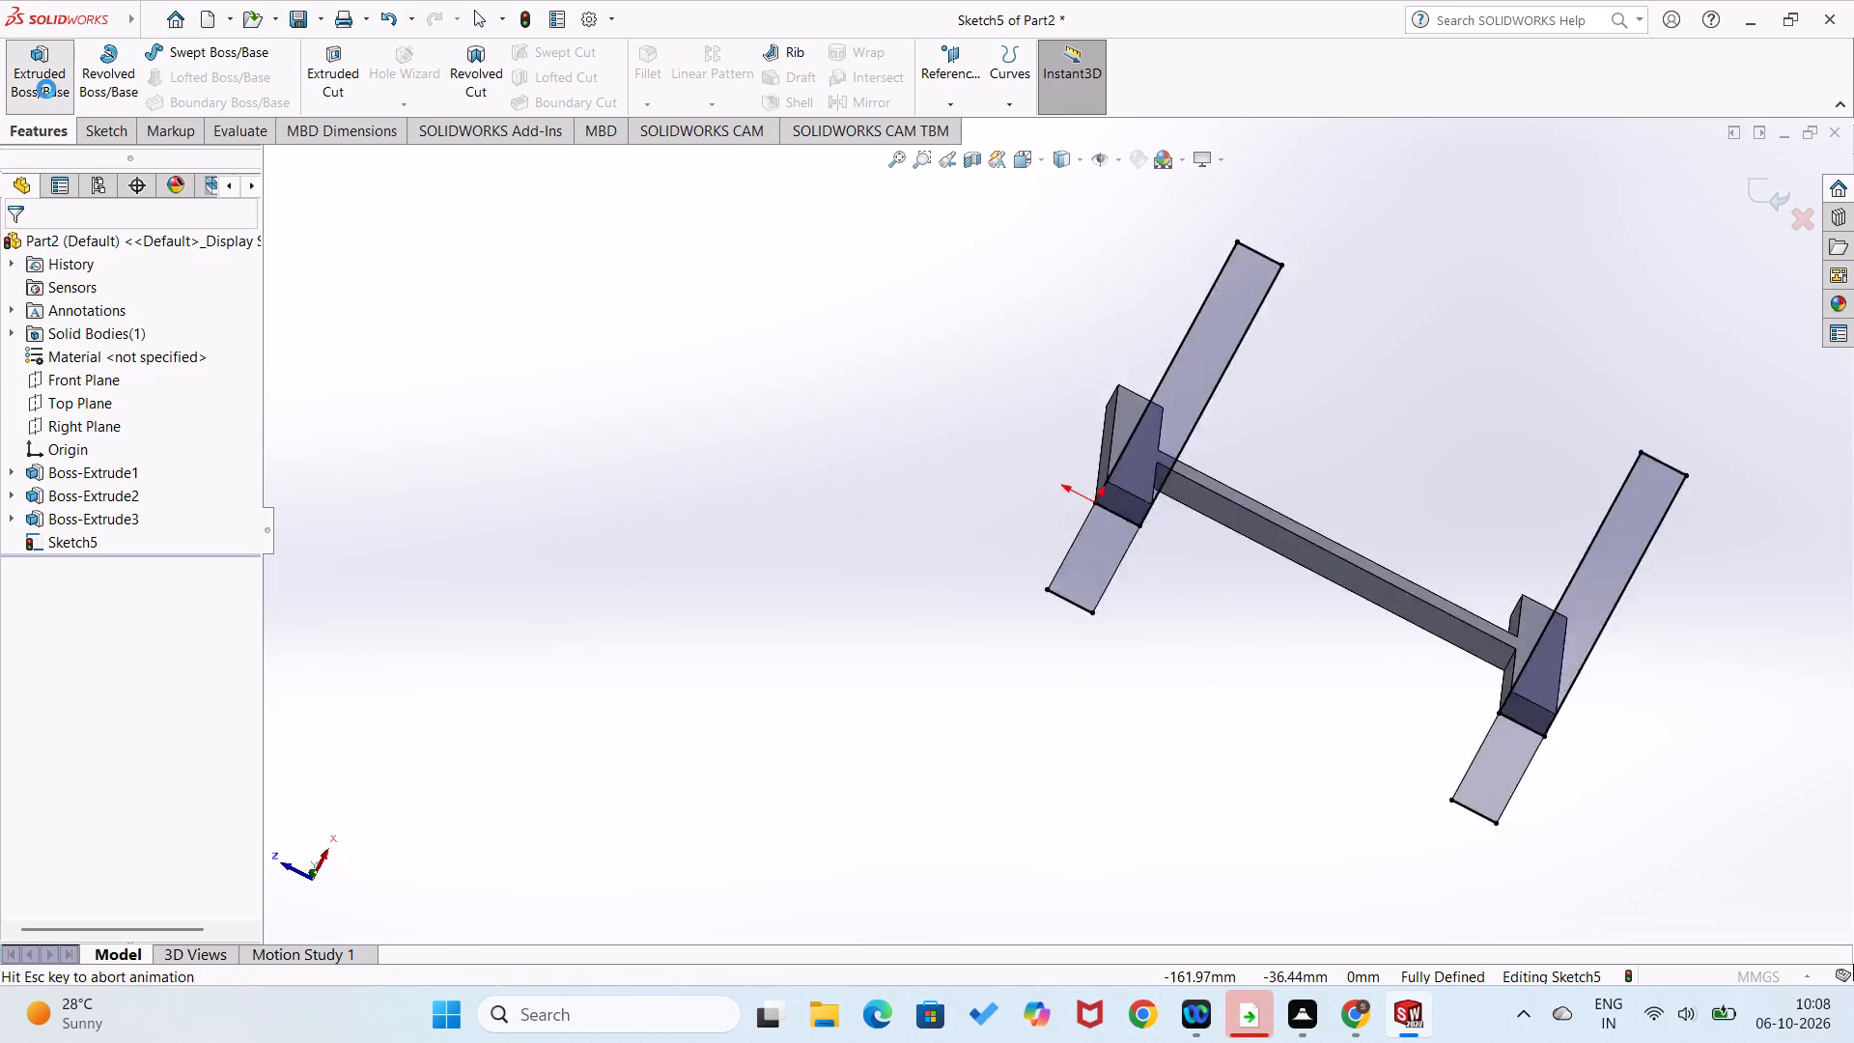
middle_drag(560, 401, 700, 473)
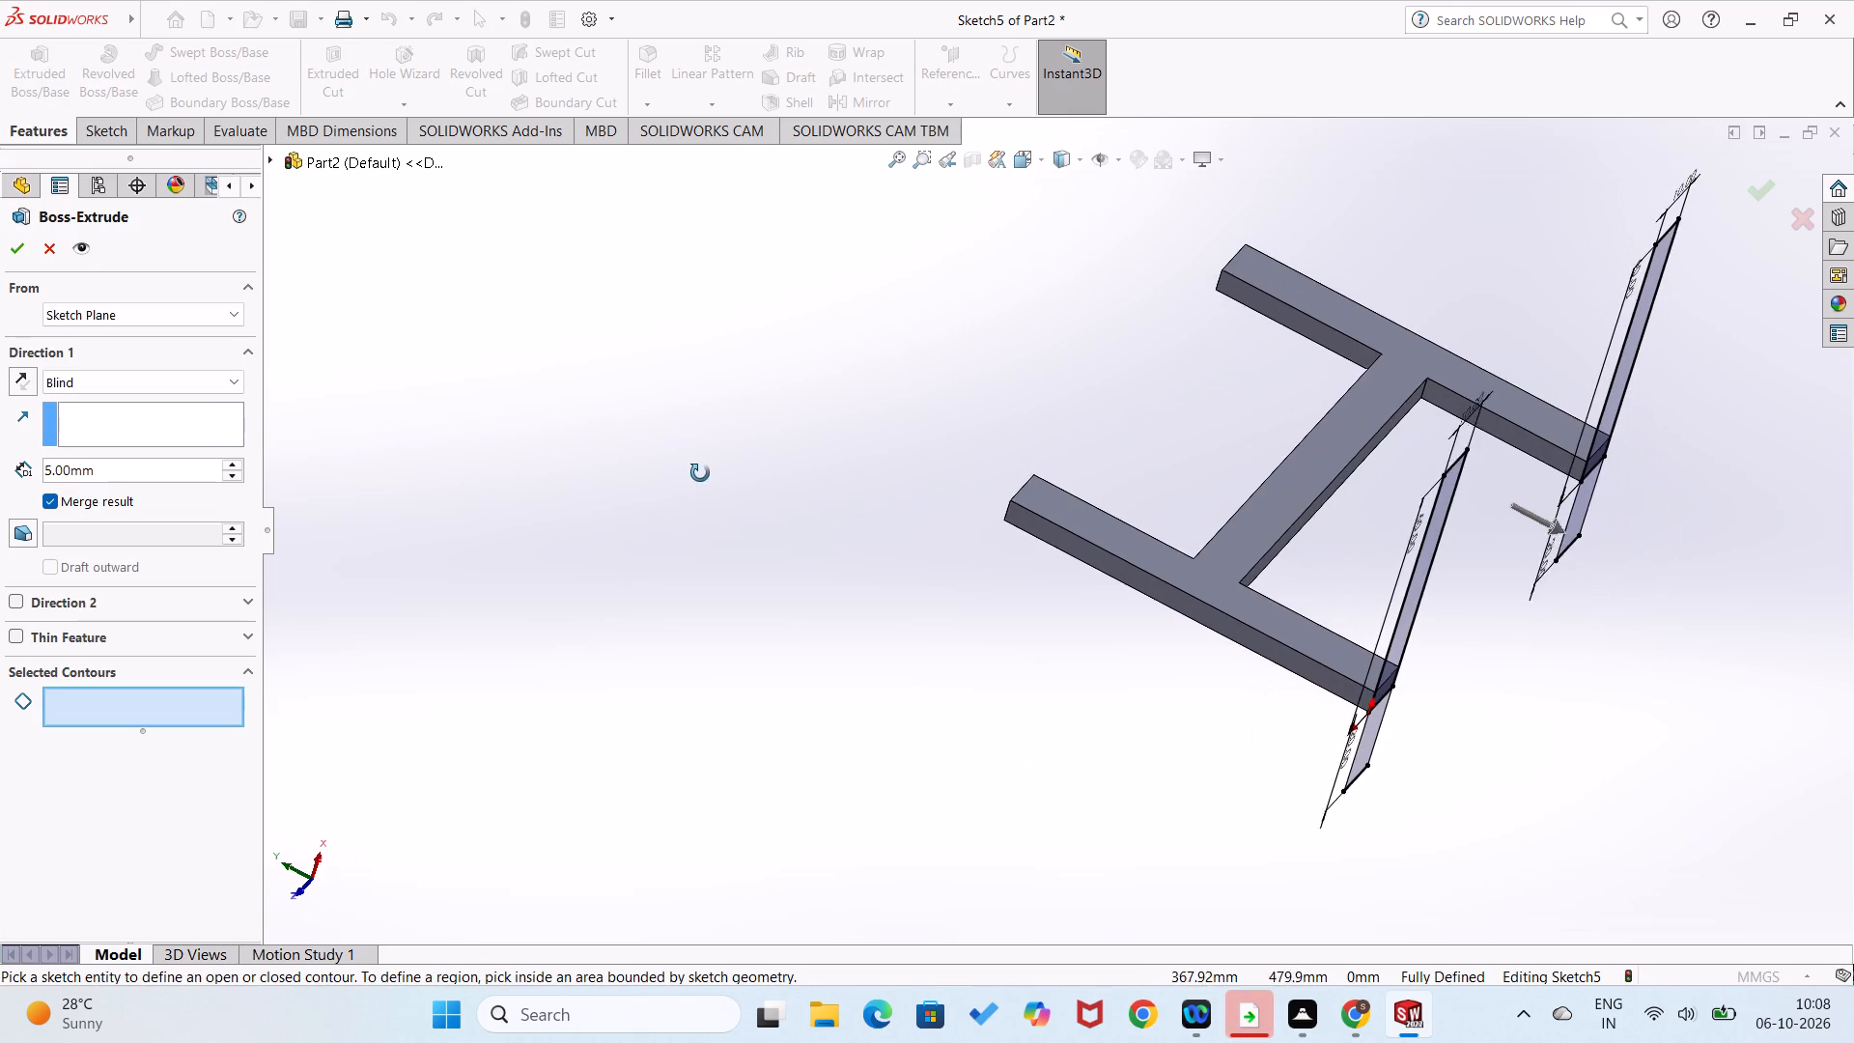
middle_drag(700, 473, 704, 475)
click(5, 377)
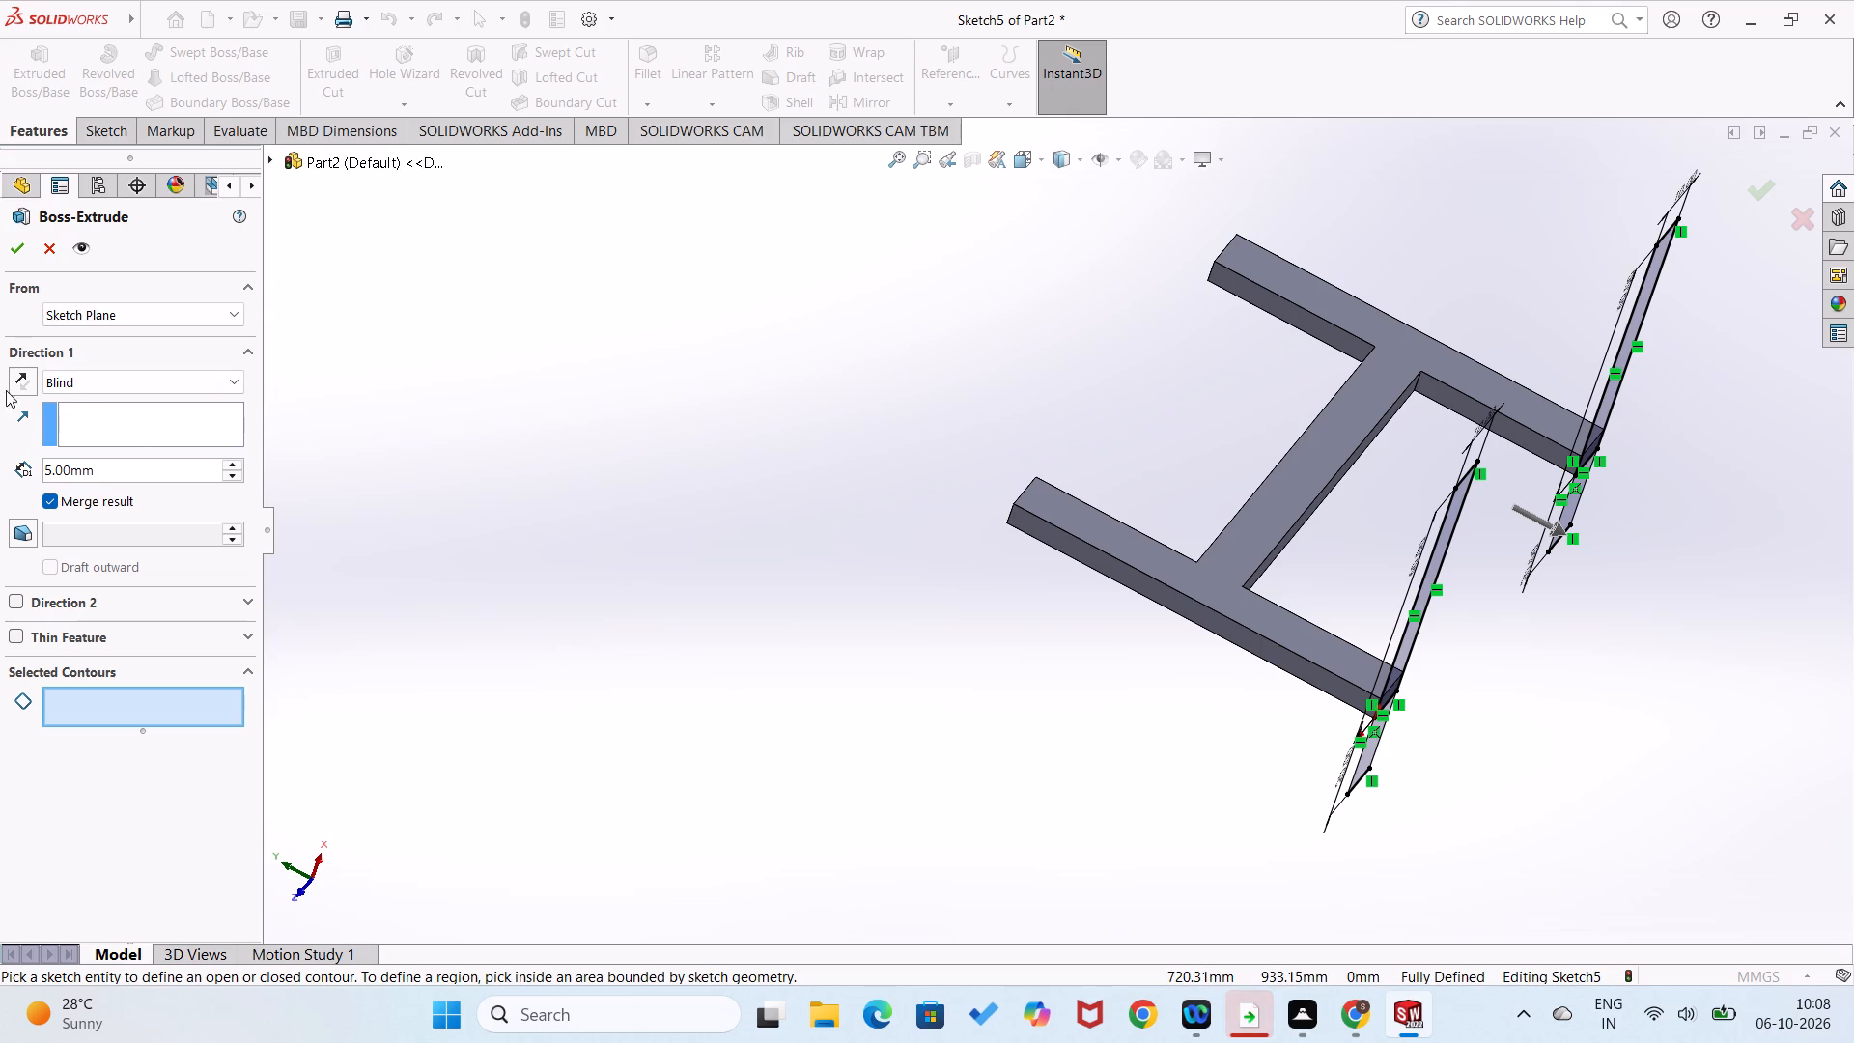
click(25, 384)
middle_drag(656, 644, 624, 620)
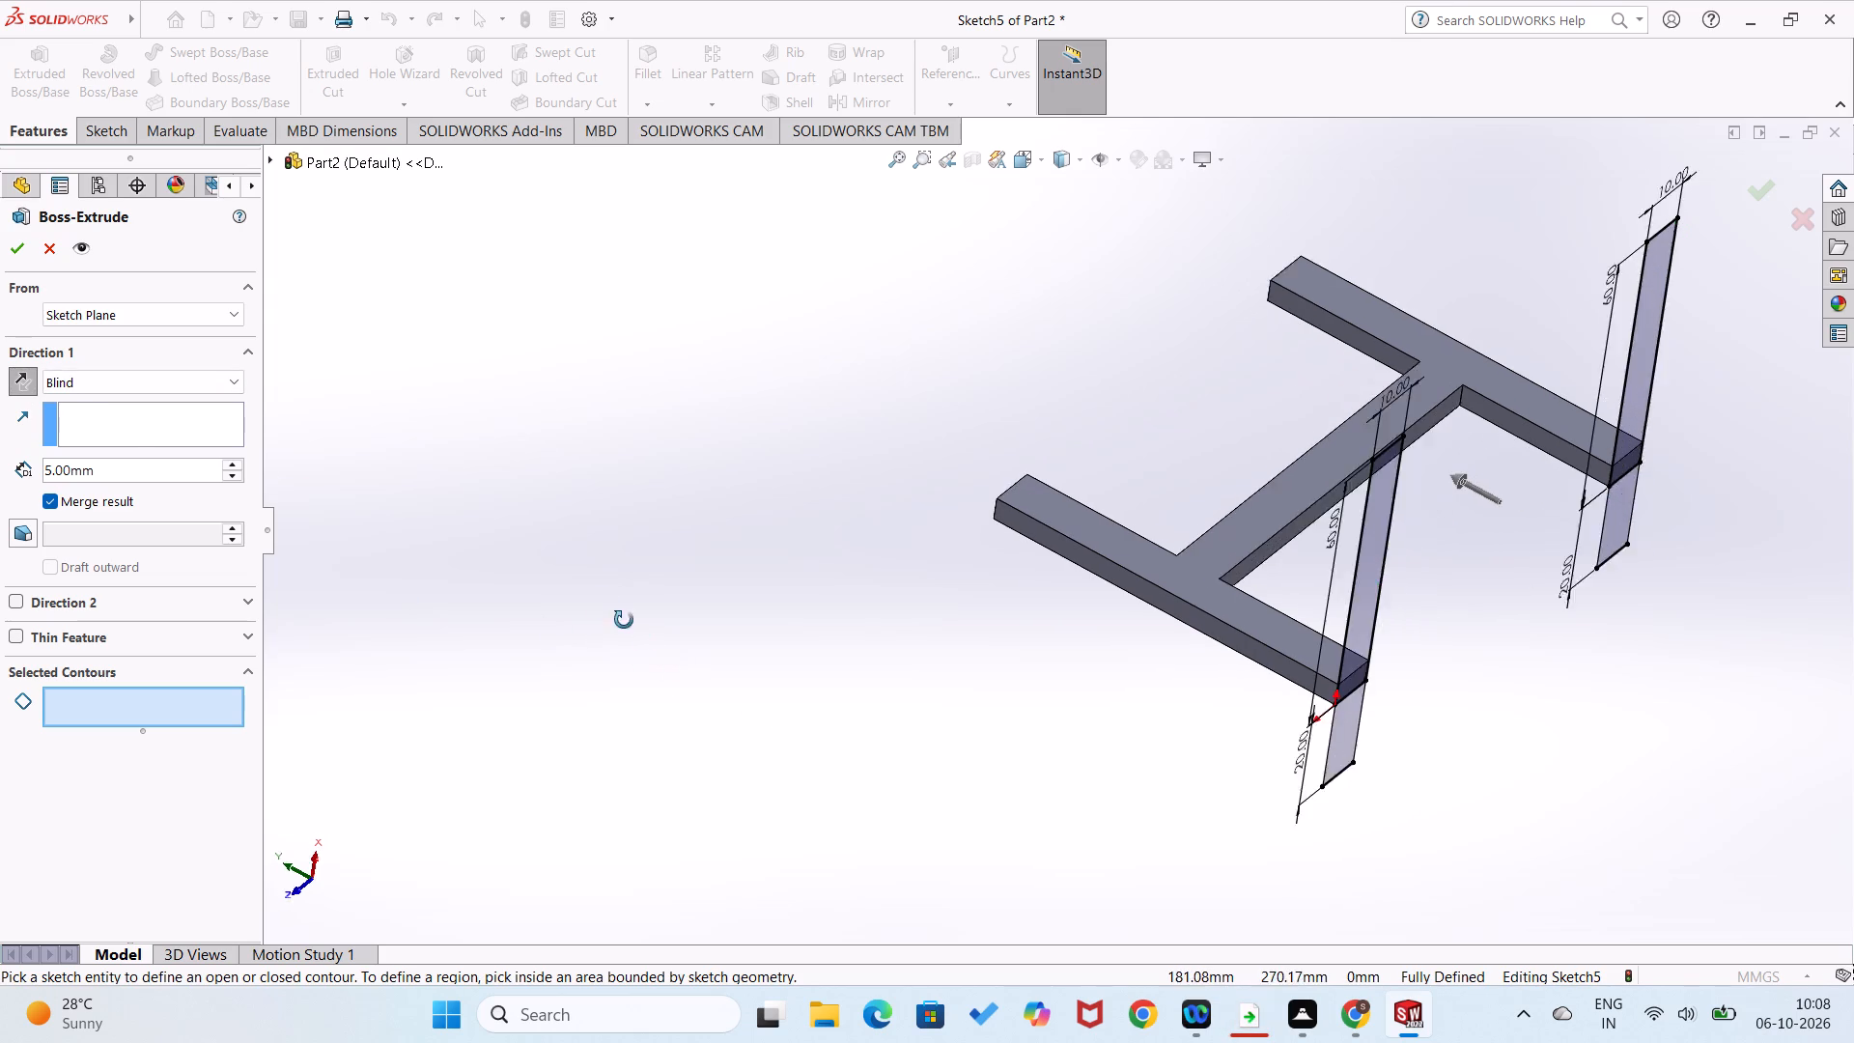
middle_drag(624, 620, 607, 602)
click(1320, 727)
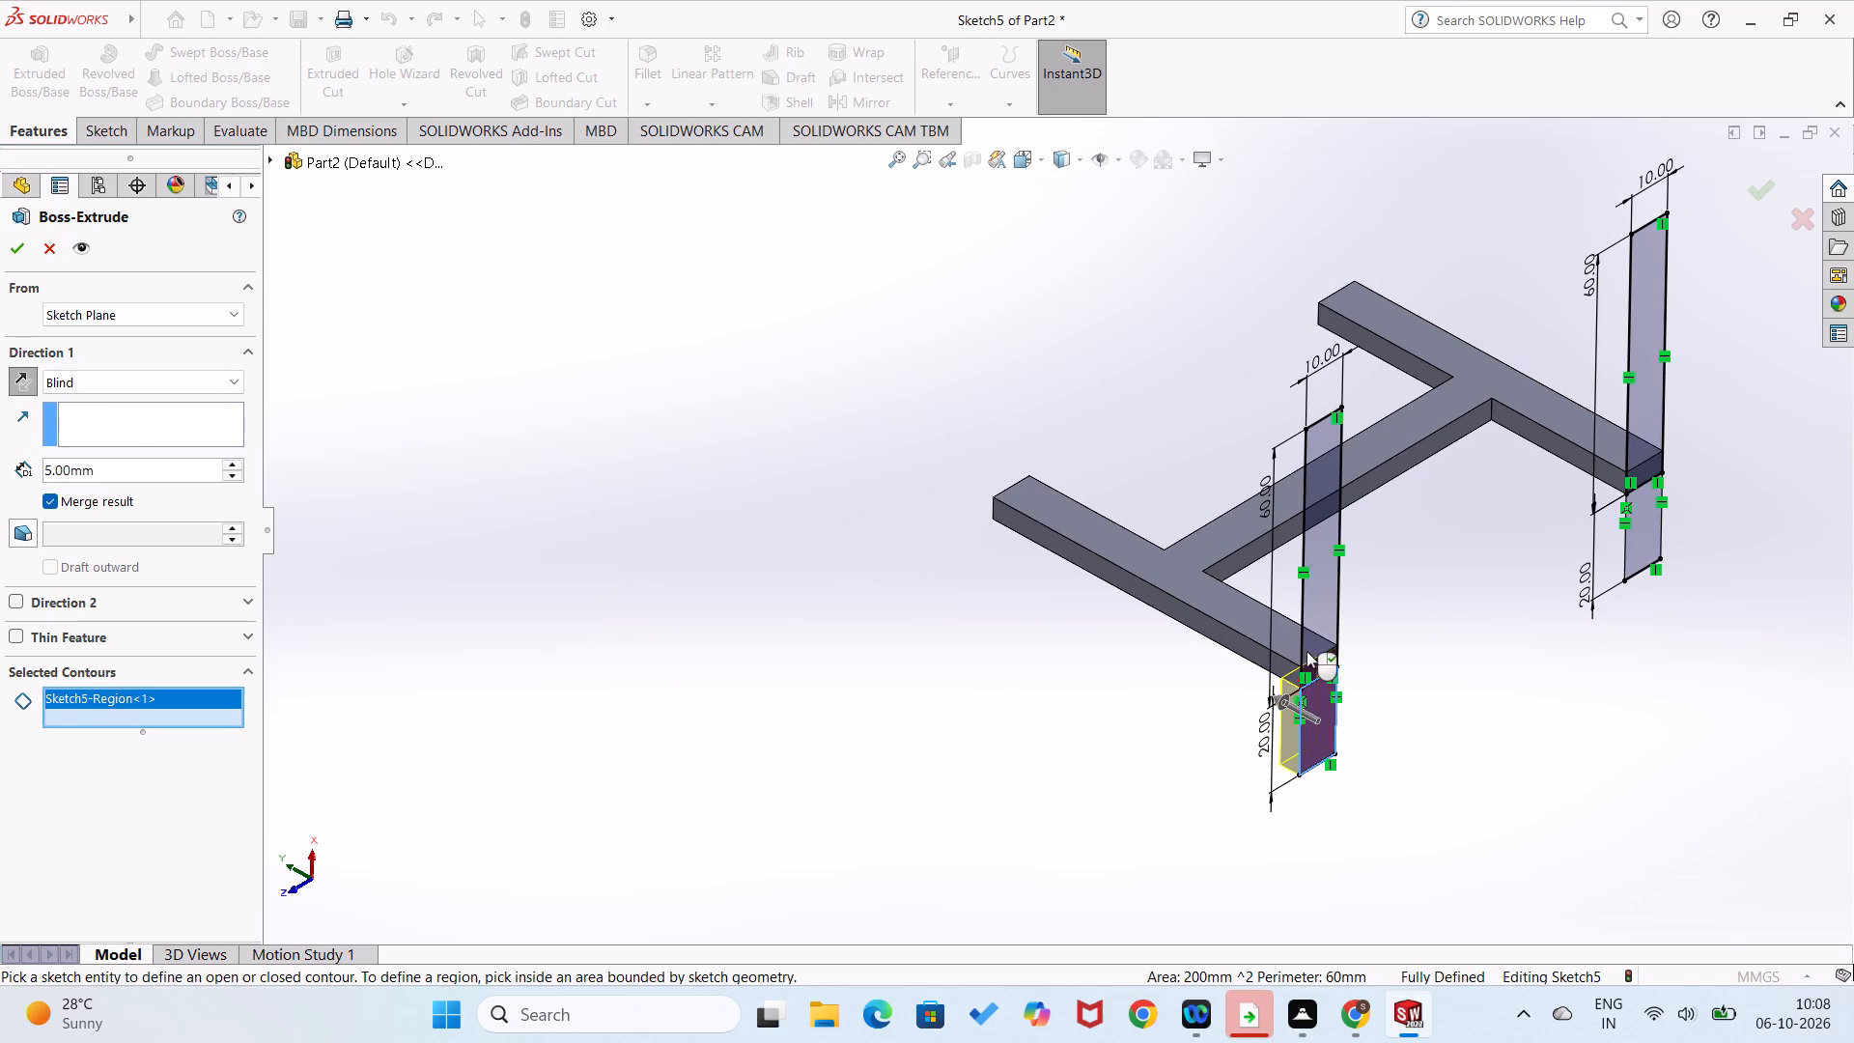
click(1306, 624)
click(1646, 528)
click(1640, 443)
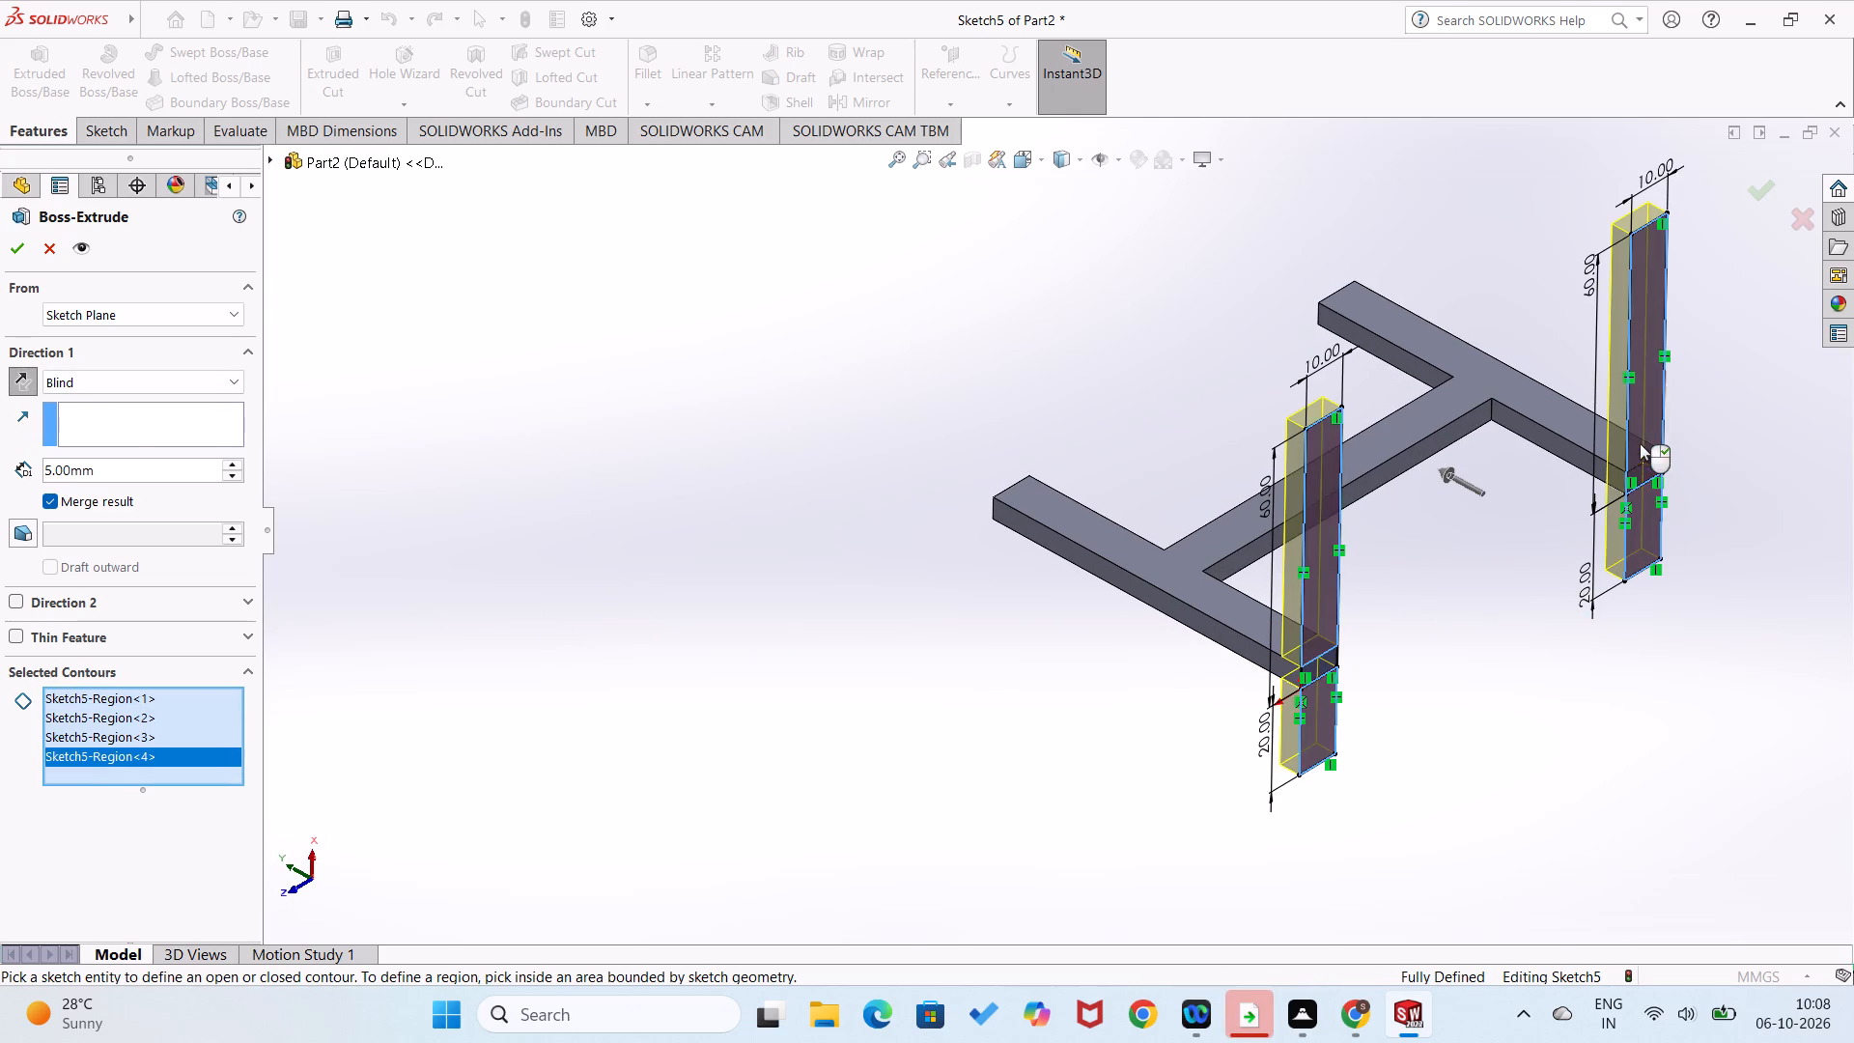
click(11, 243)
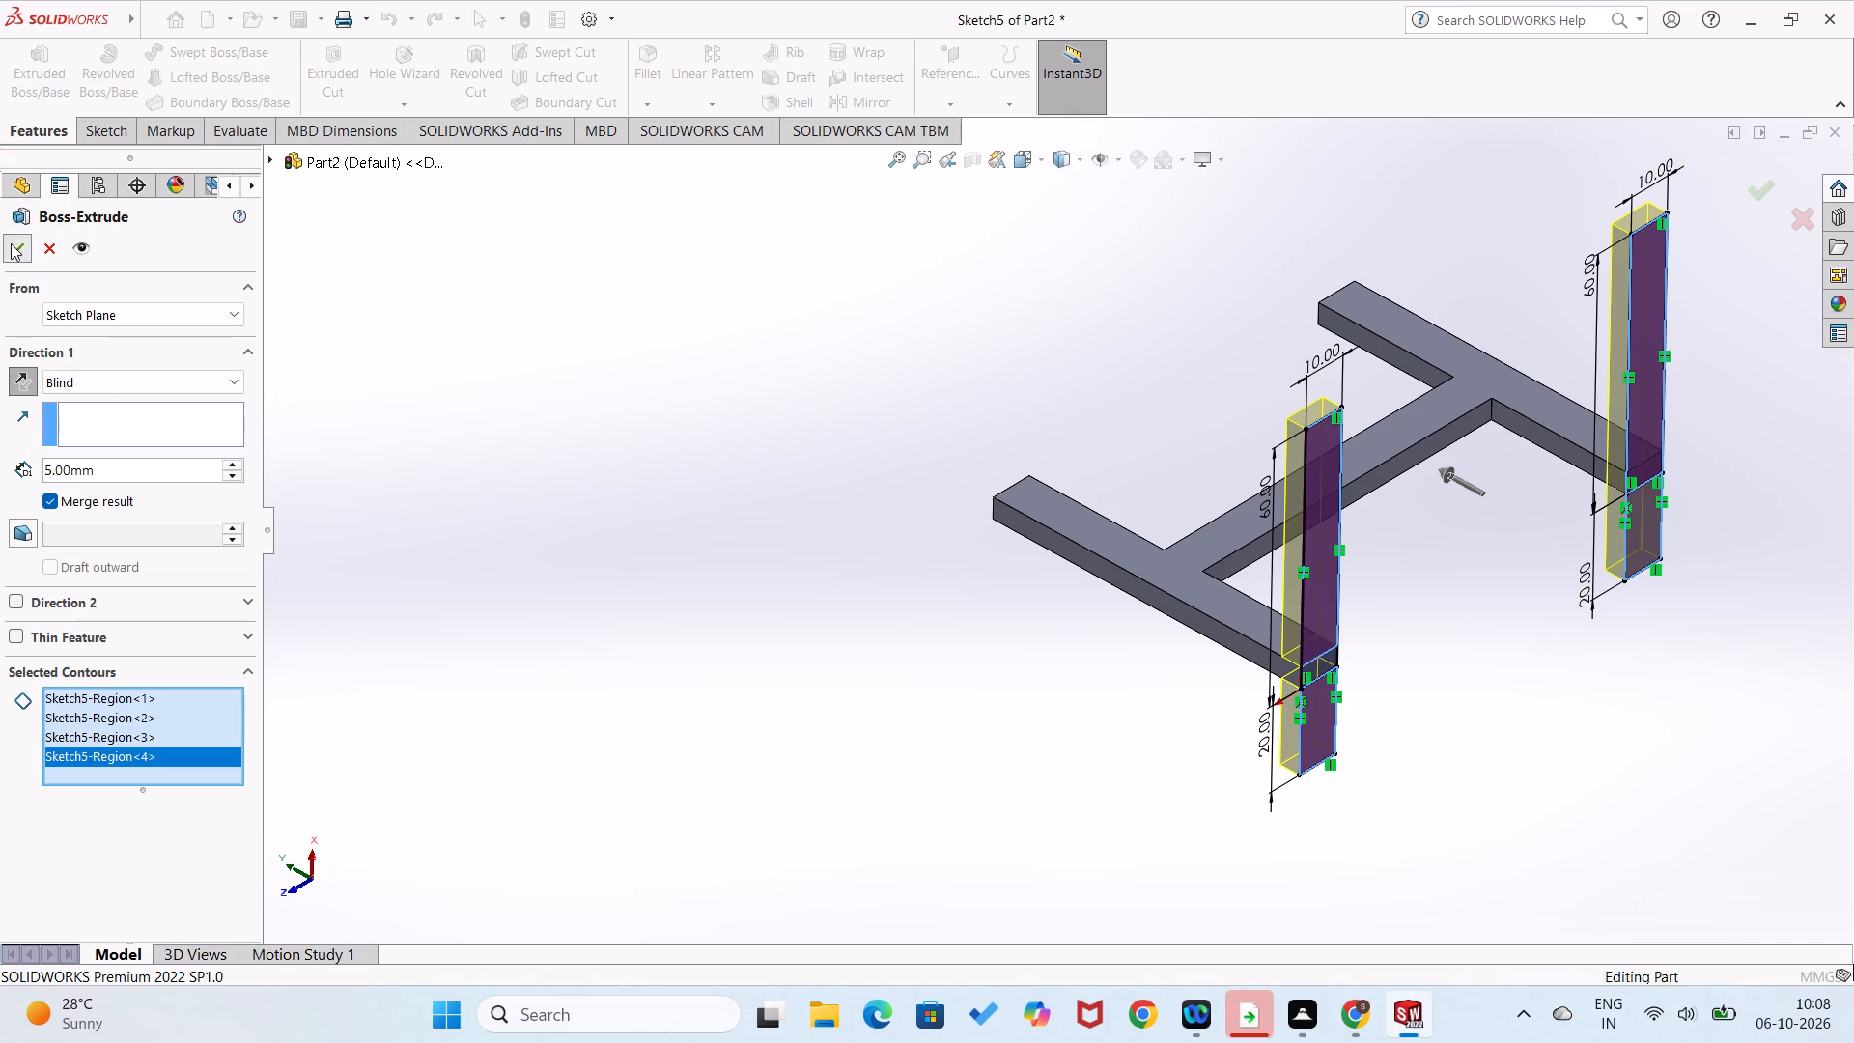
click(657, 578)
On the free end face of one upright, sketch an 80 by 10 mm corner rectangle aligned with the leg at its opposite end.
middle_drag(678, 581, 715, 624)
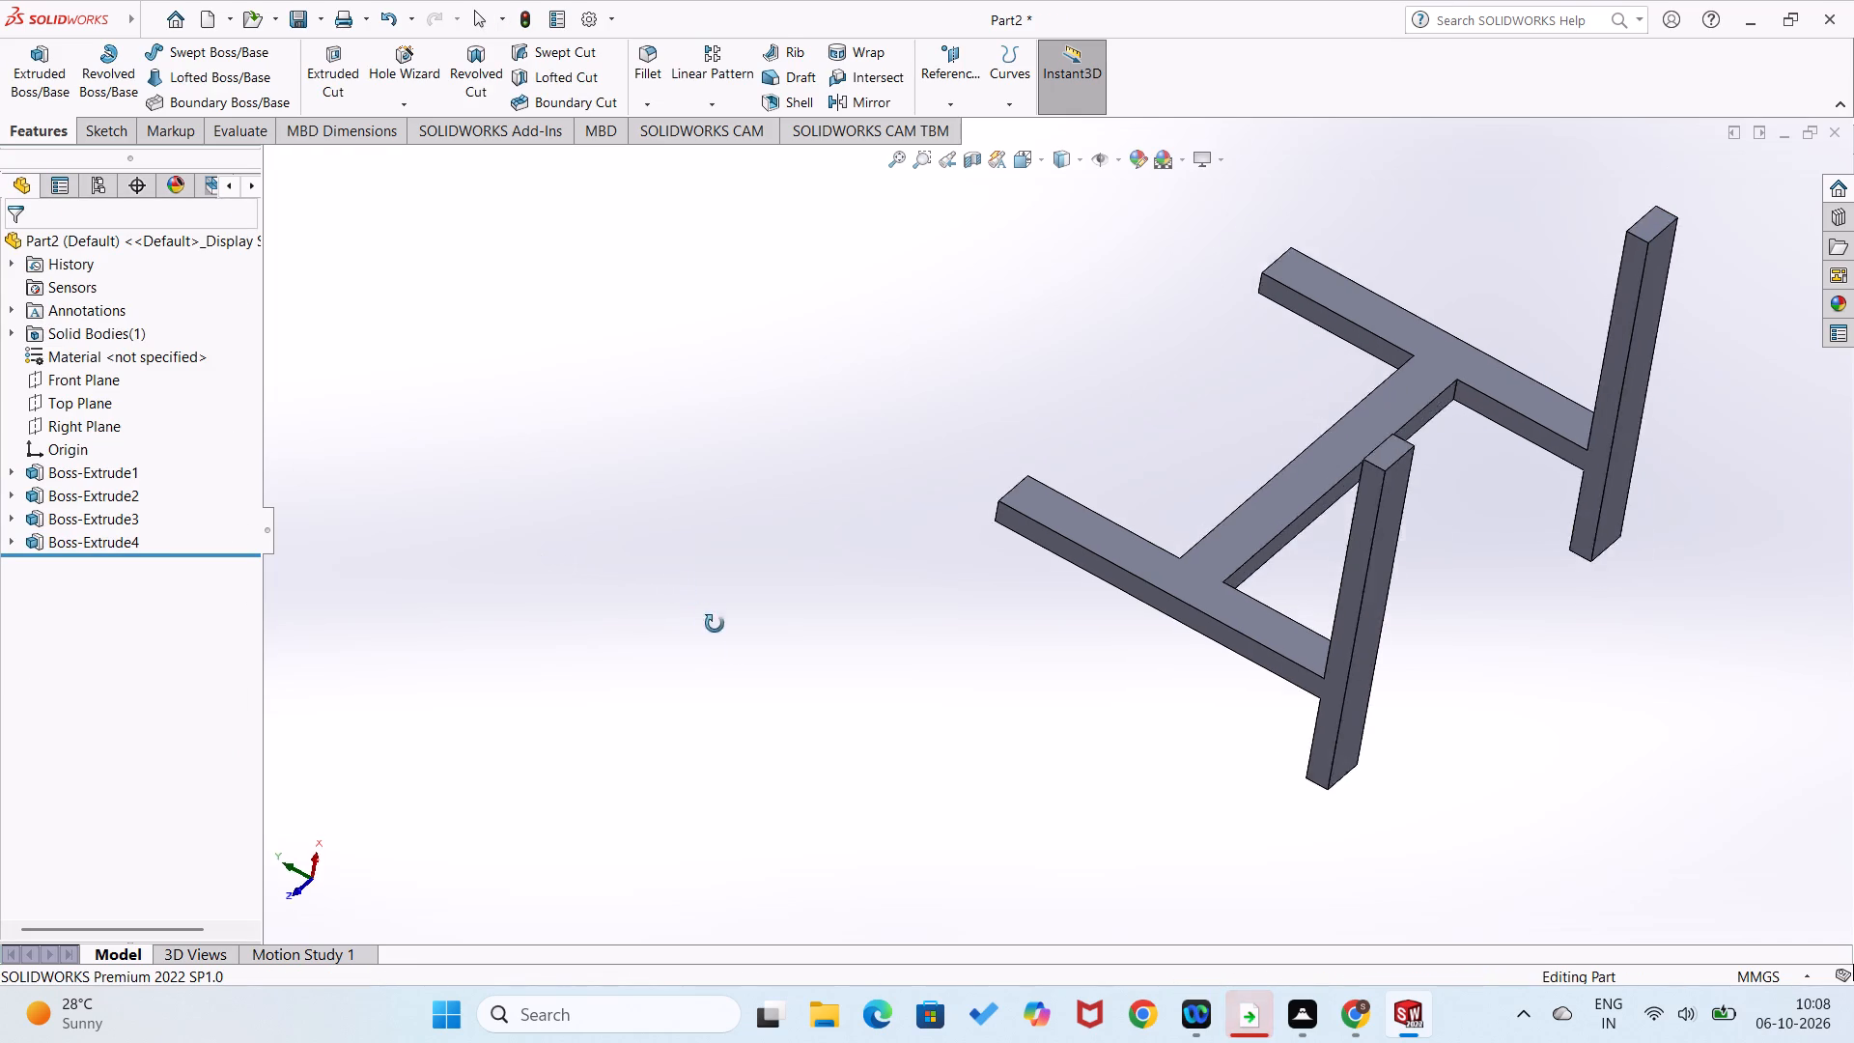
middle_drag(715, 624, 843, 810)
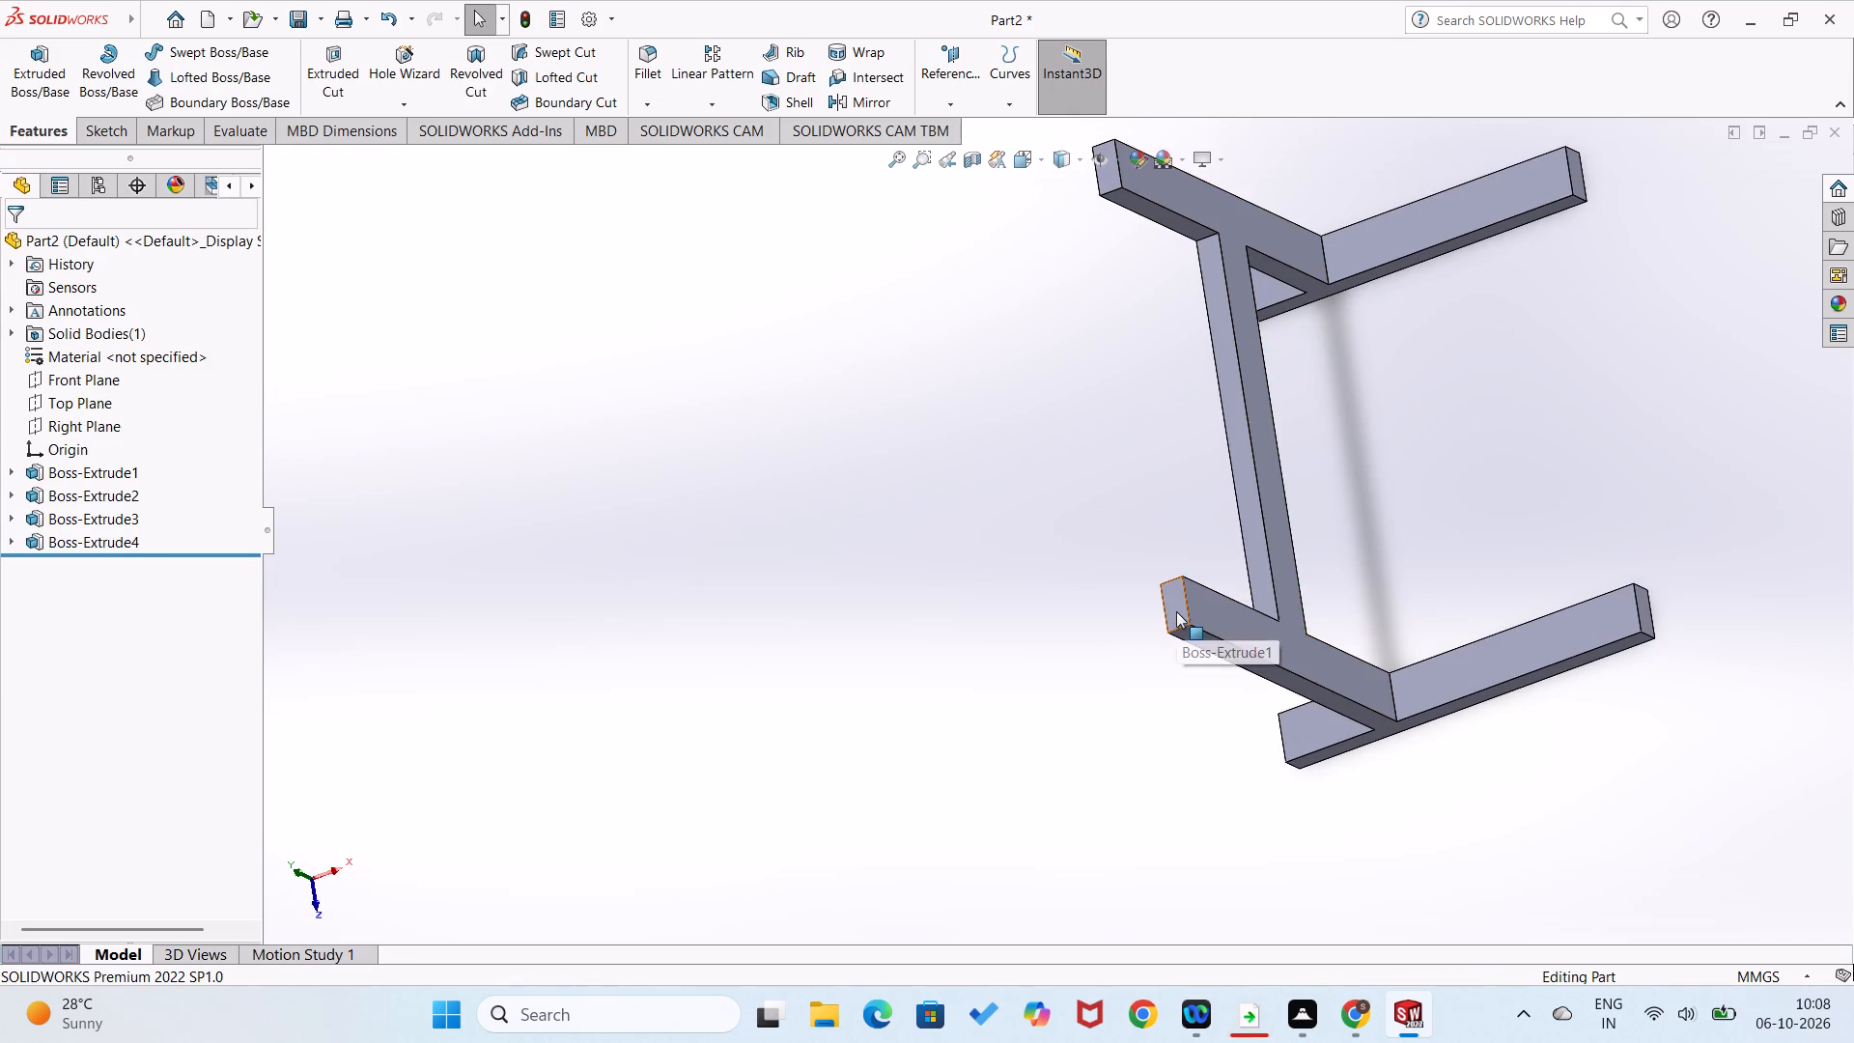
right_click(1176, 611)
click(1227, 563)
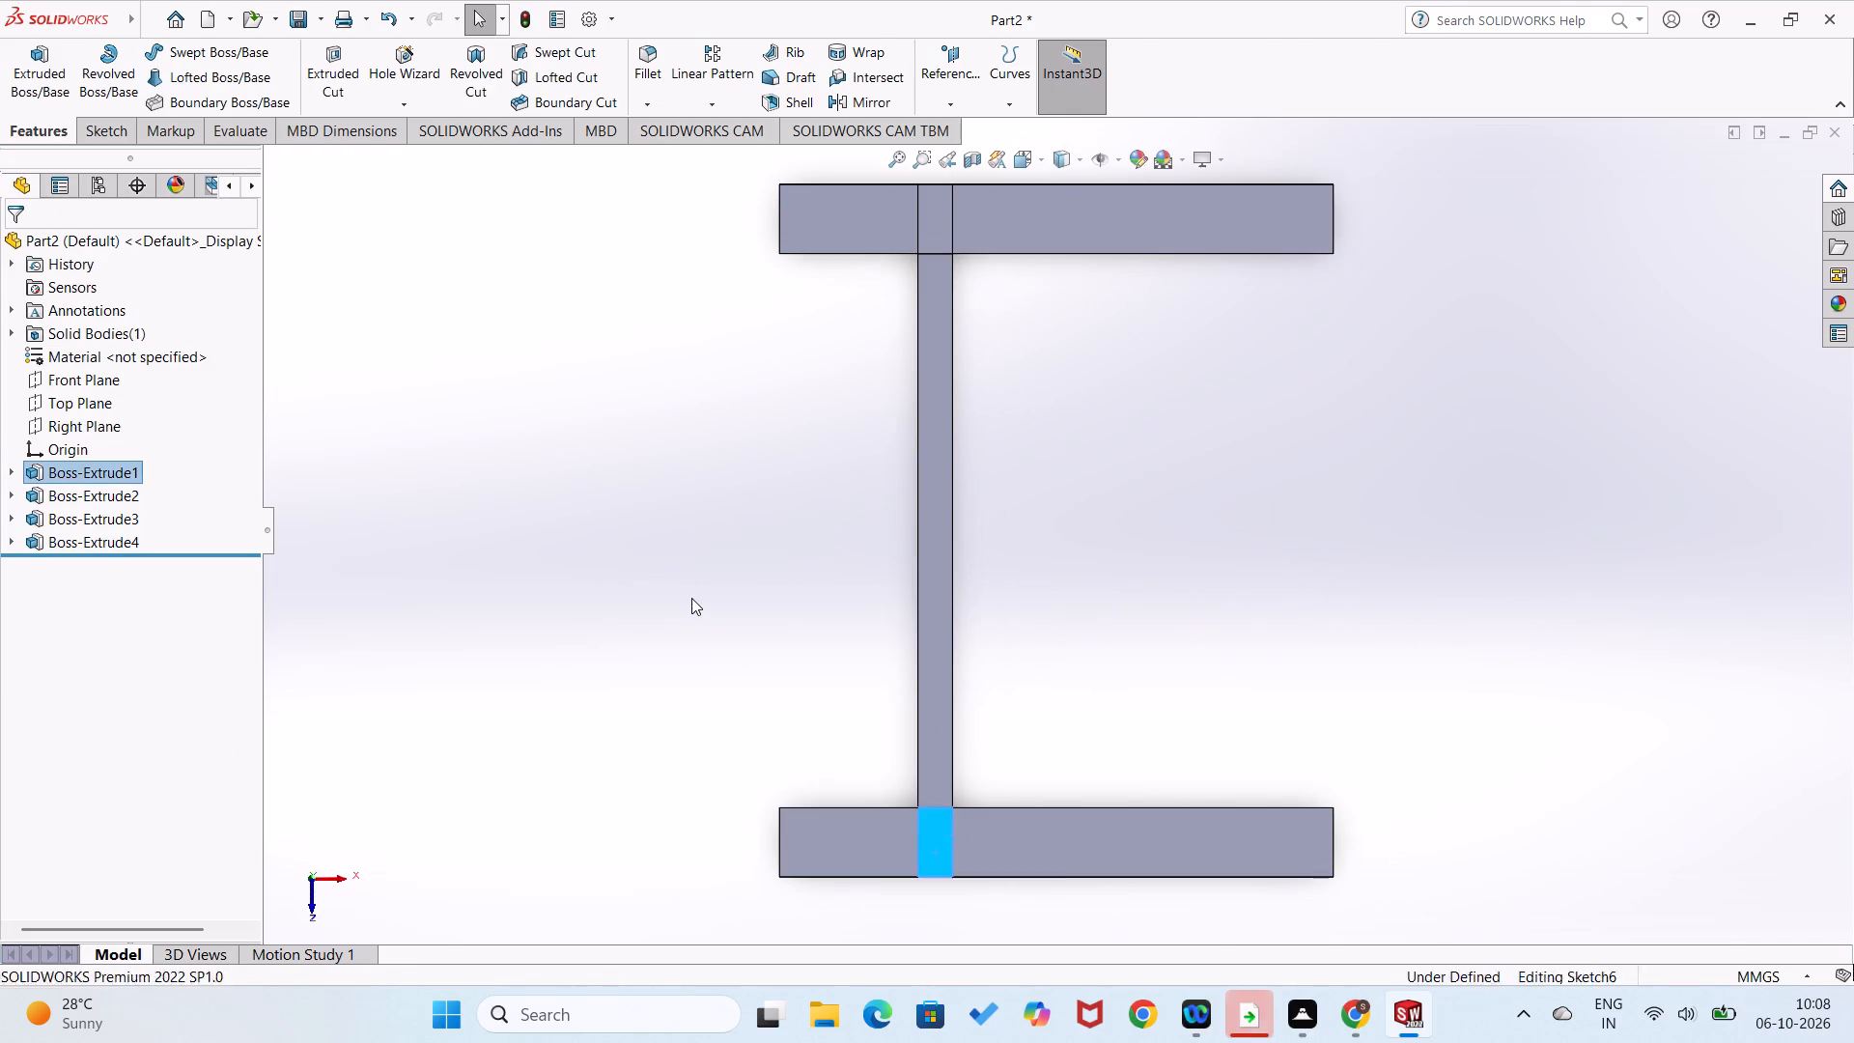
click(691, 598)
right_drag(718, 541, 672, 687)
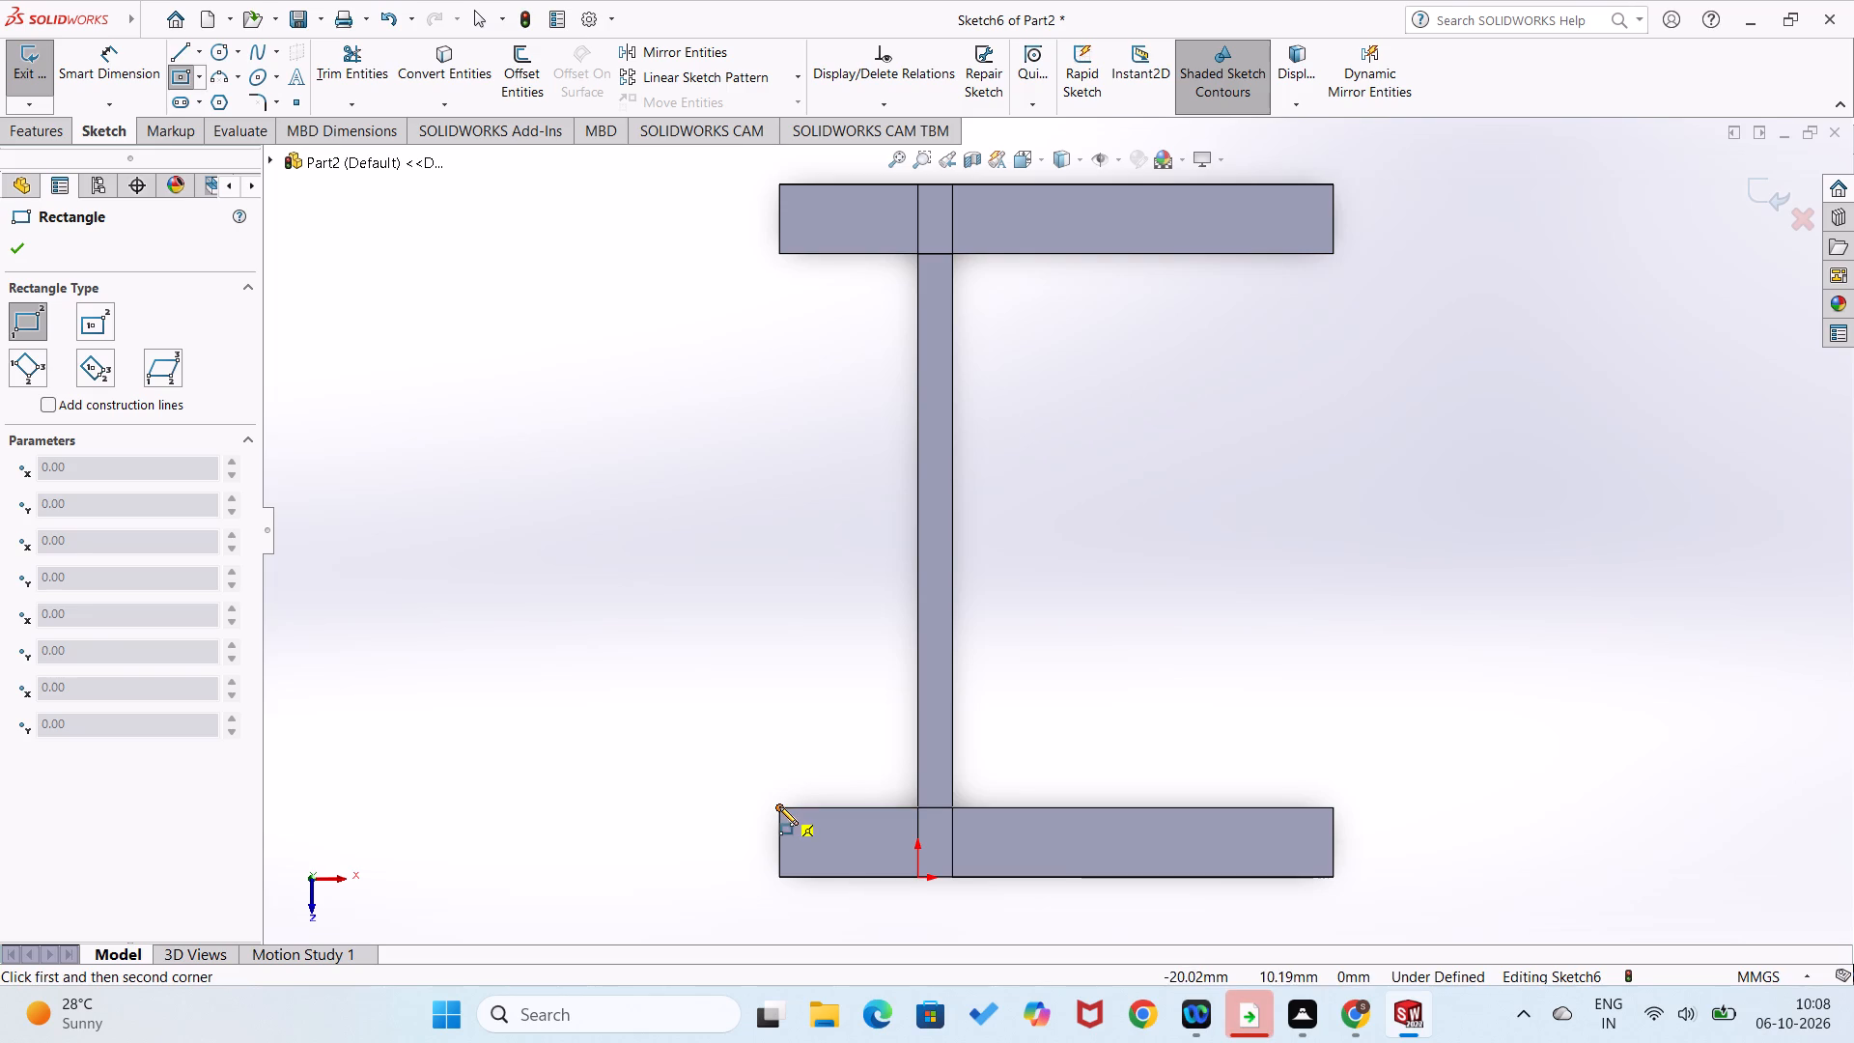
click(779, 806)
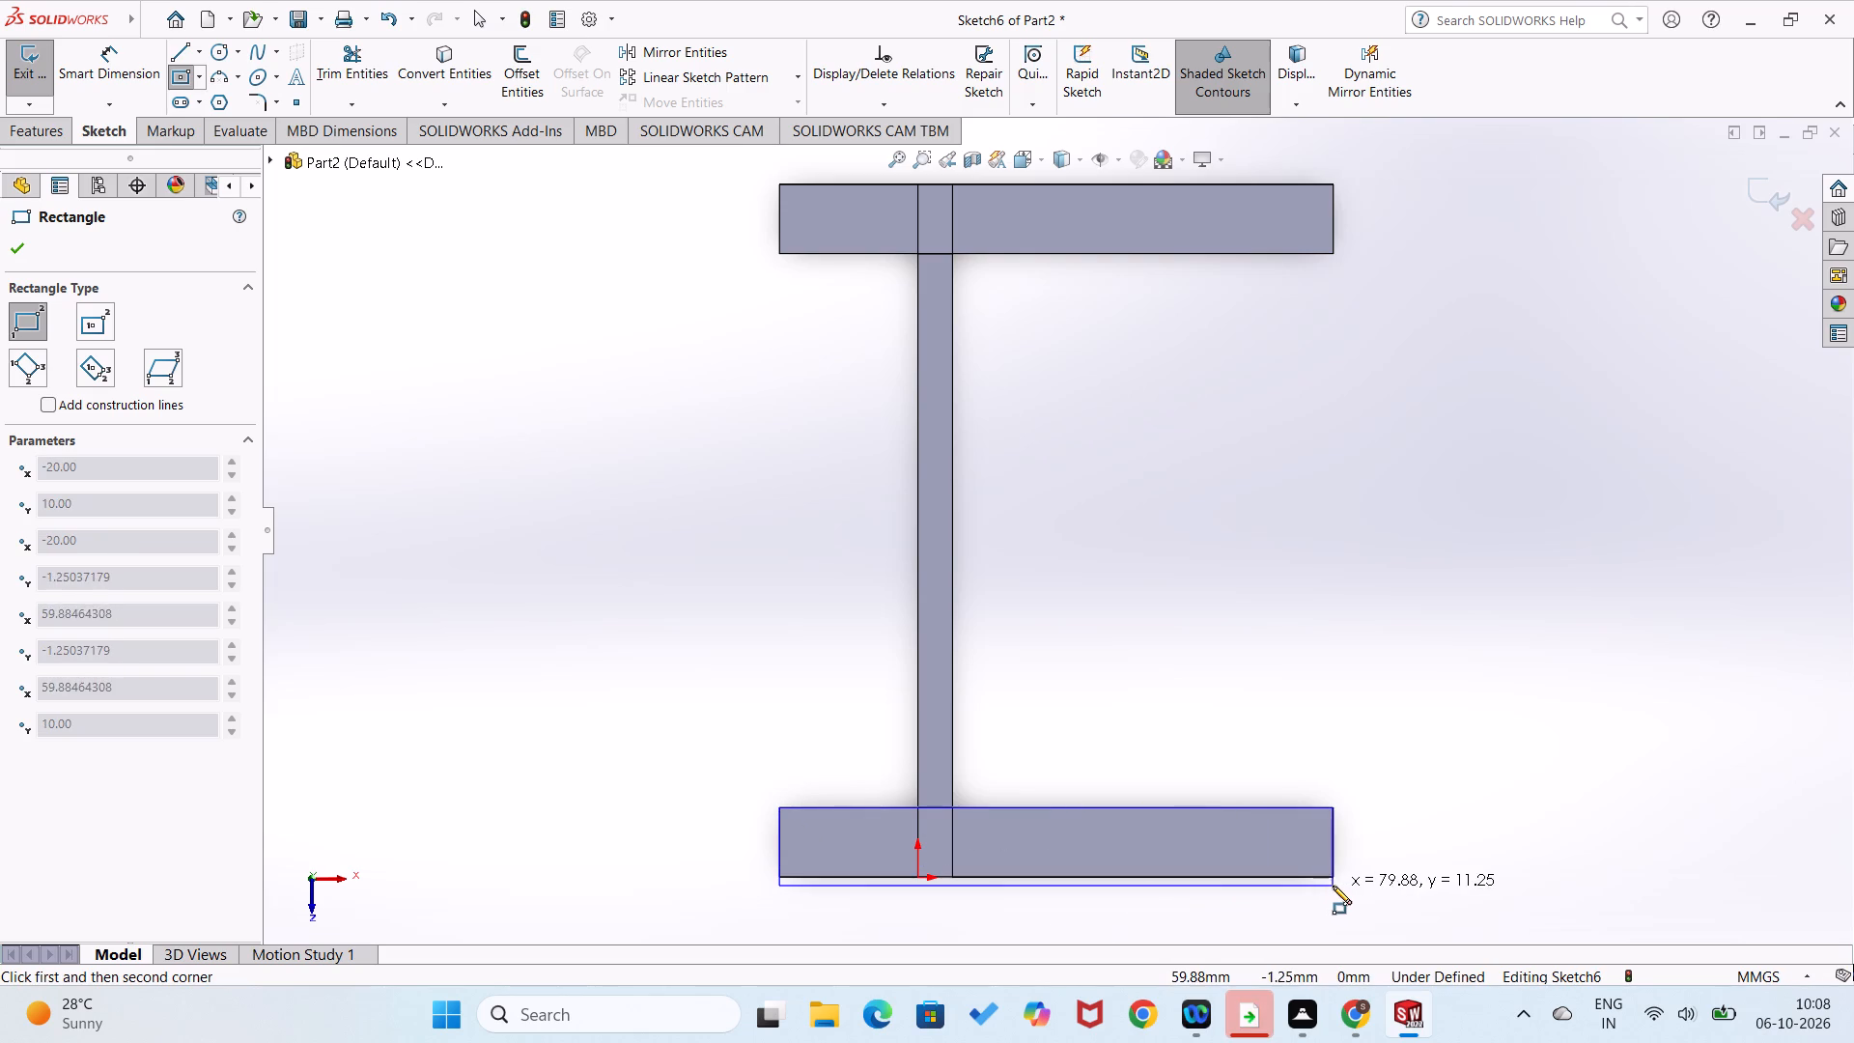
click(1332, 876)
right_drag(1450, 859, 1469, 711)
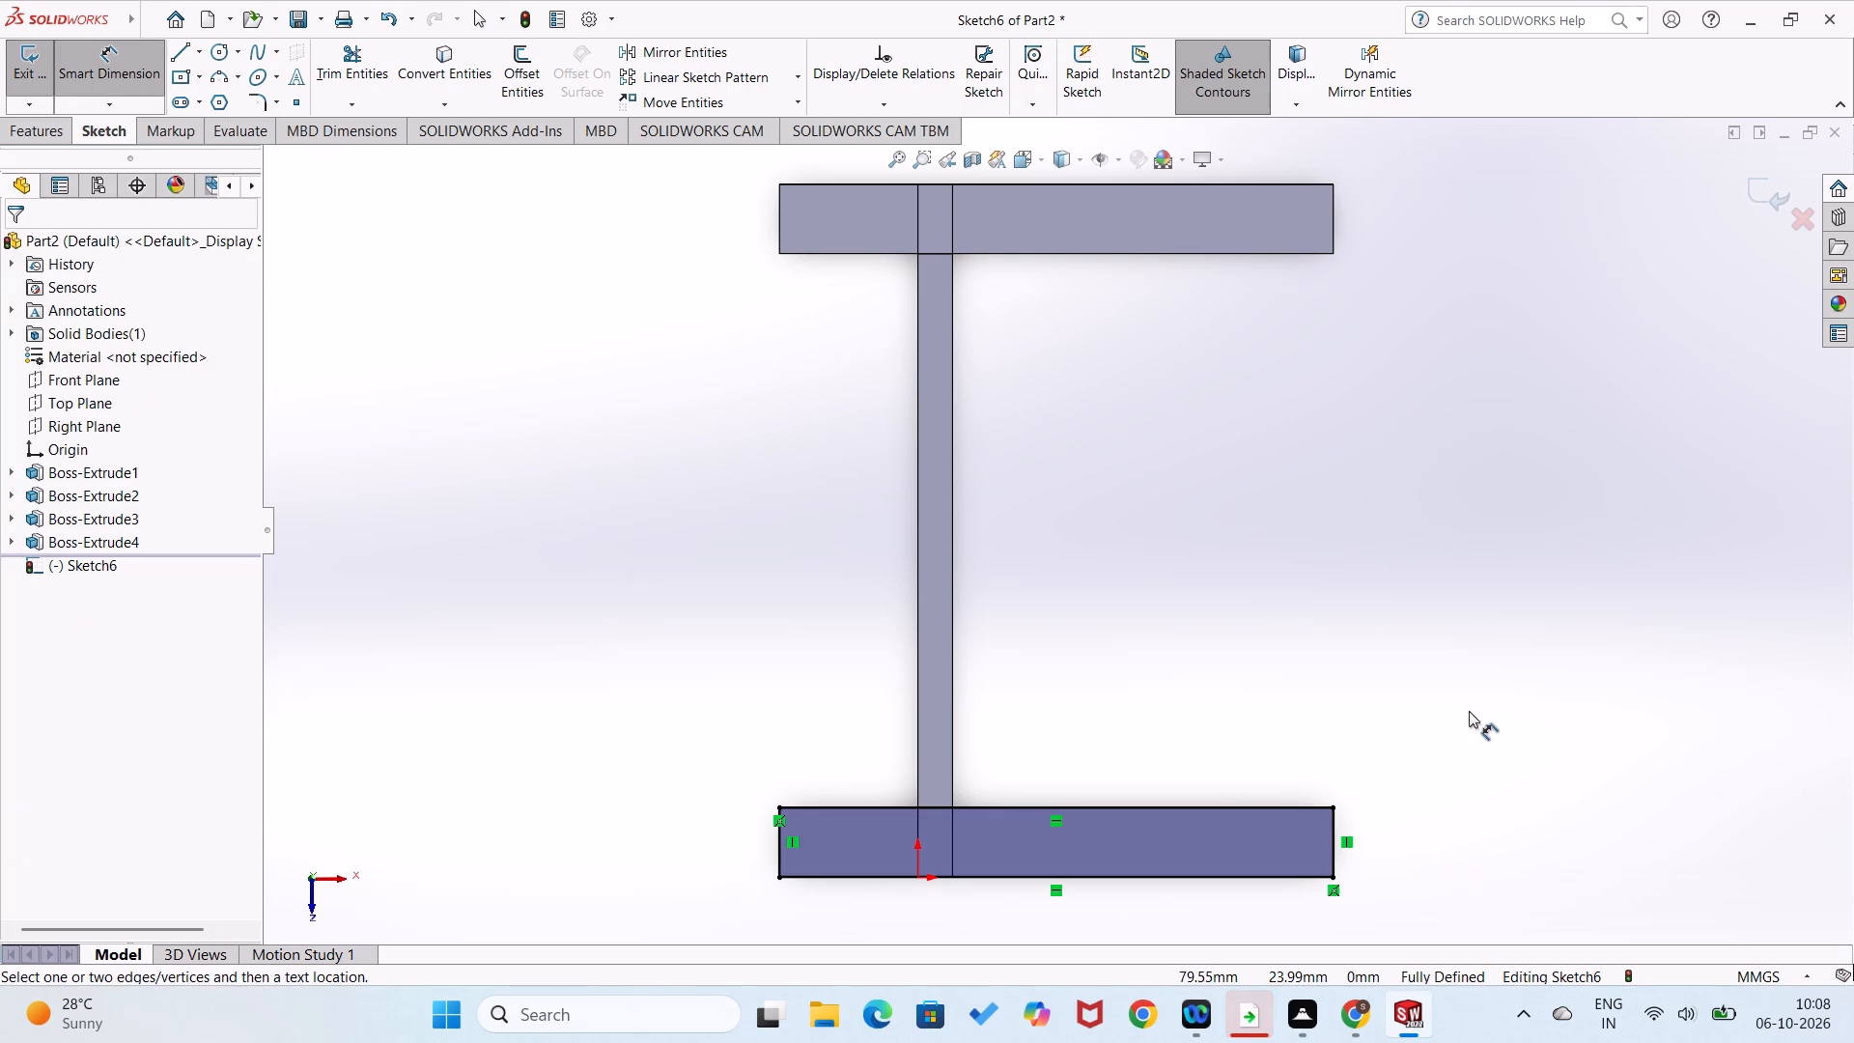
In the same sketch, draw a matching 80 by 10 mm corner rectangle over the second upright's free end.
scroll(911, 396, up, 1)
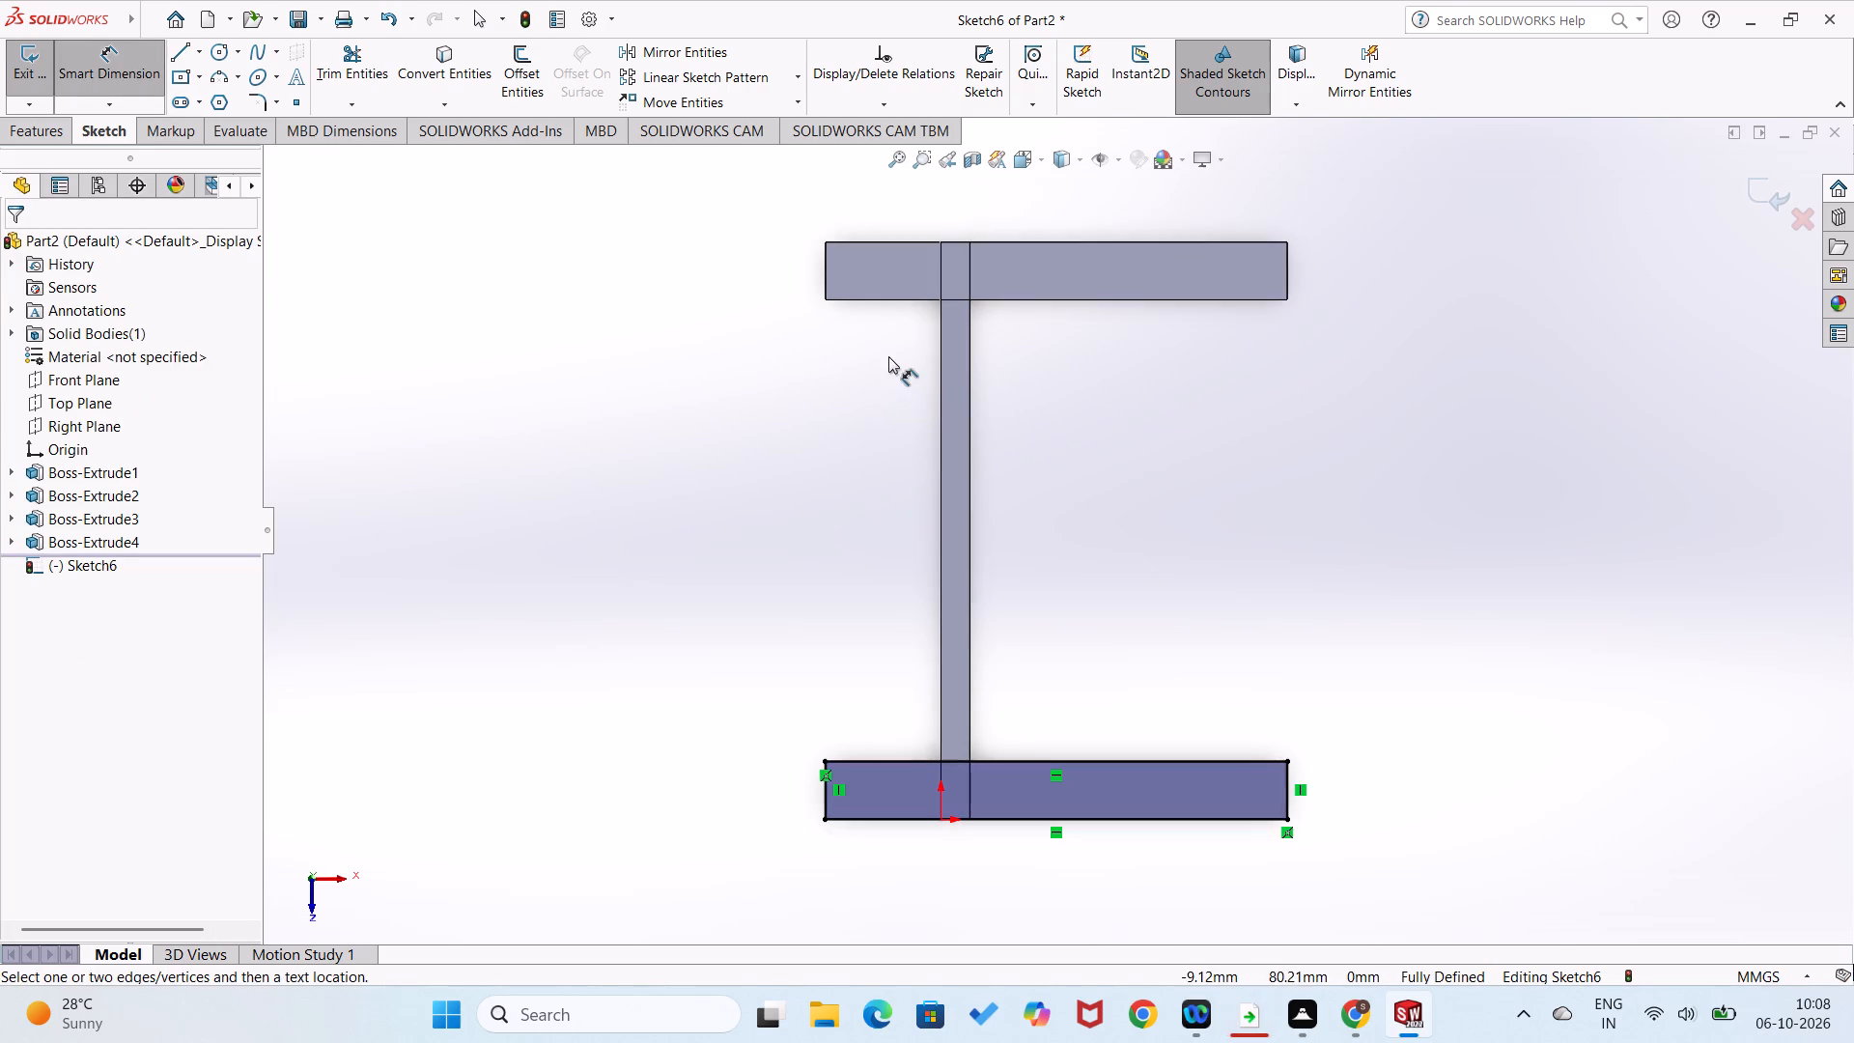
scroll(888, 356, down, 2)
right_drag(825, 414, 716, 617)
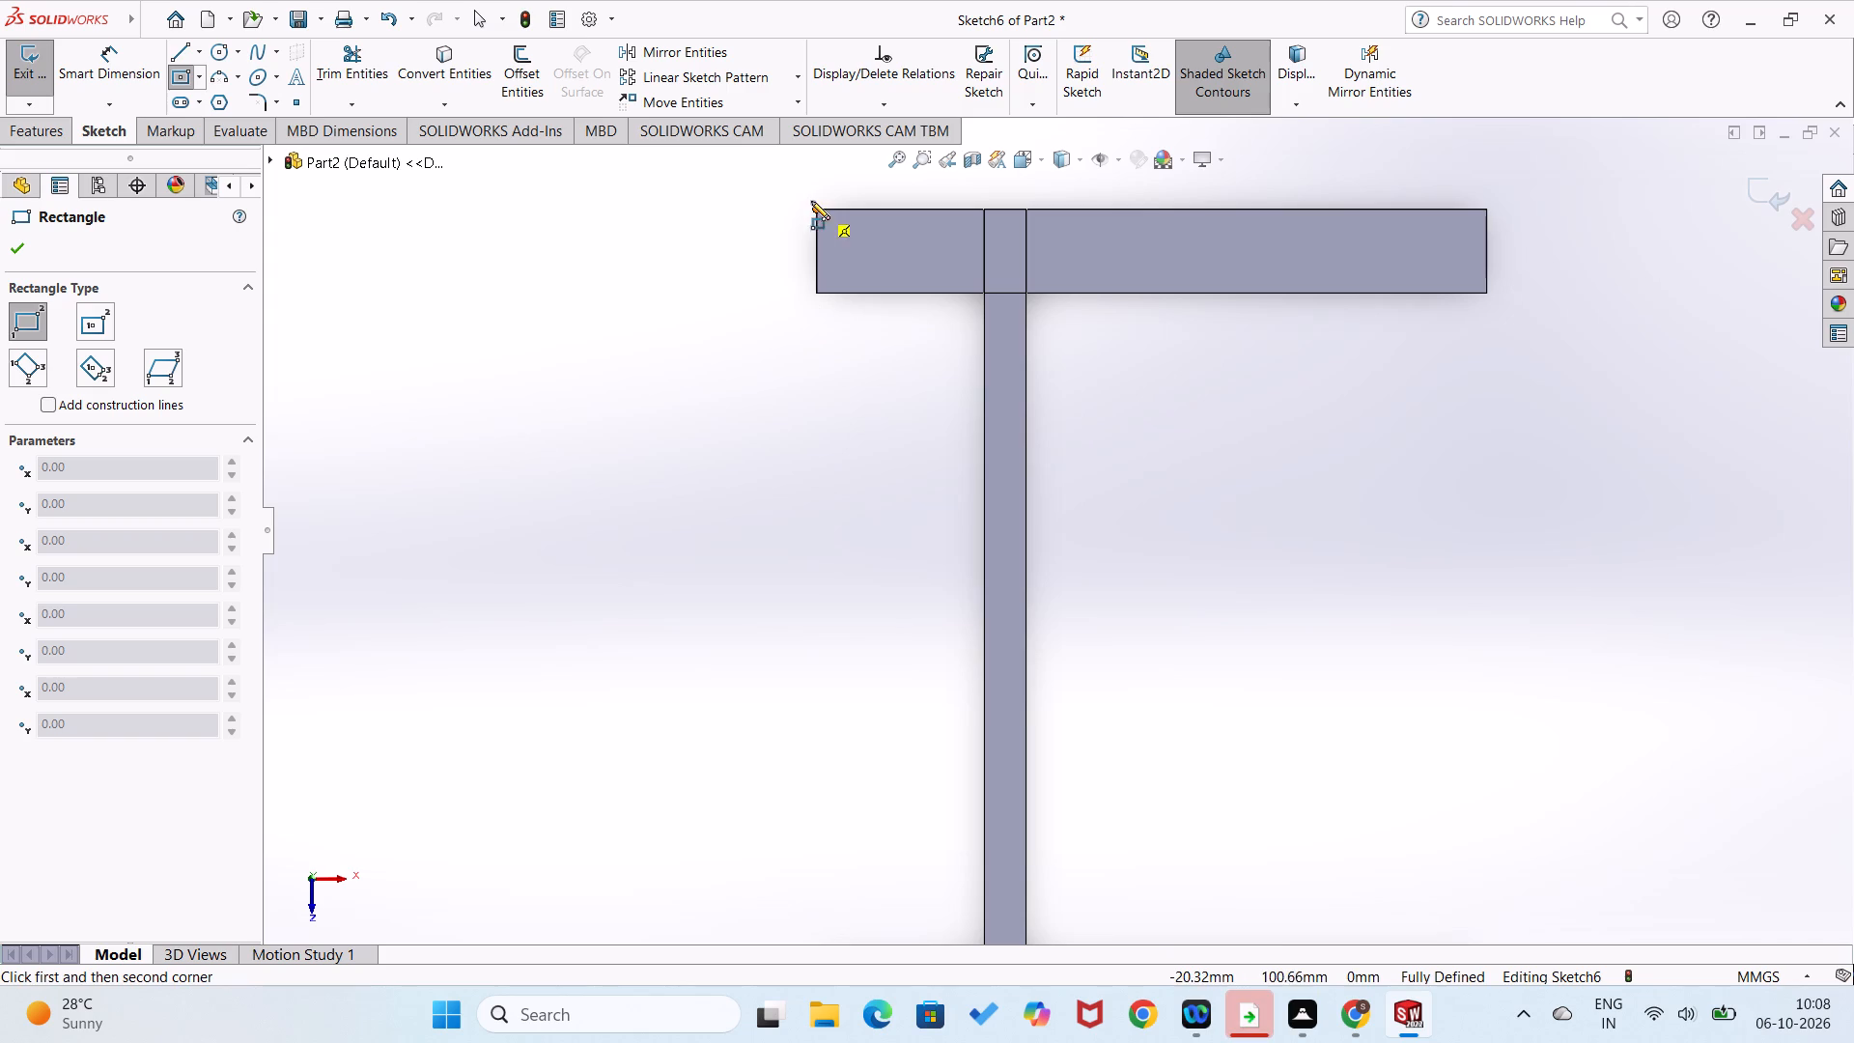
click(816, 205)
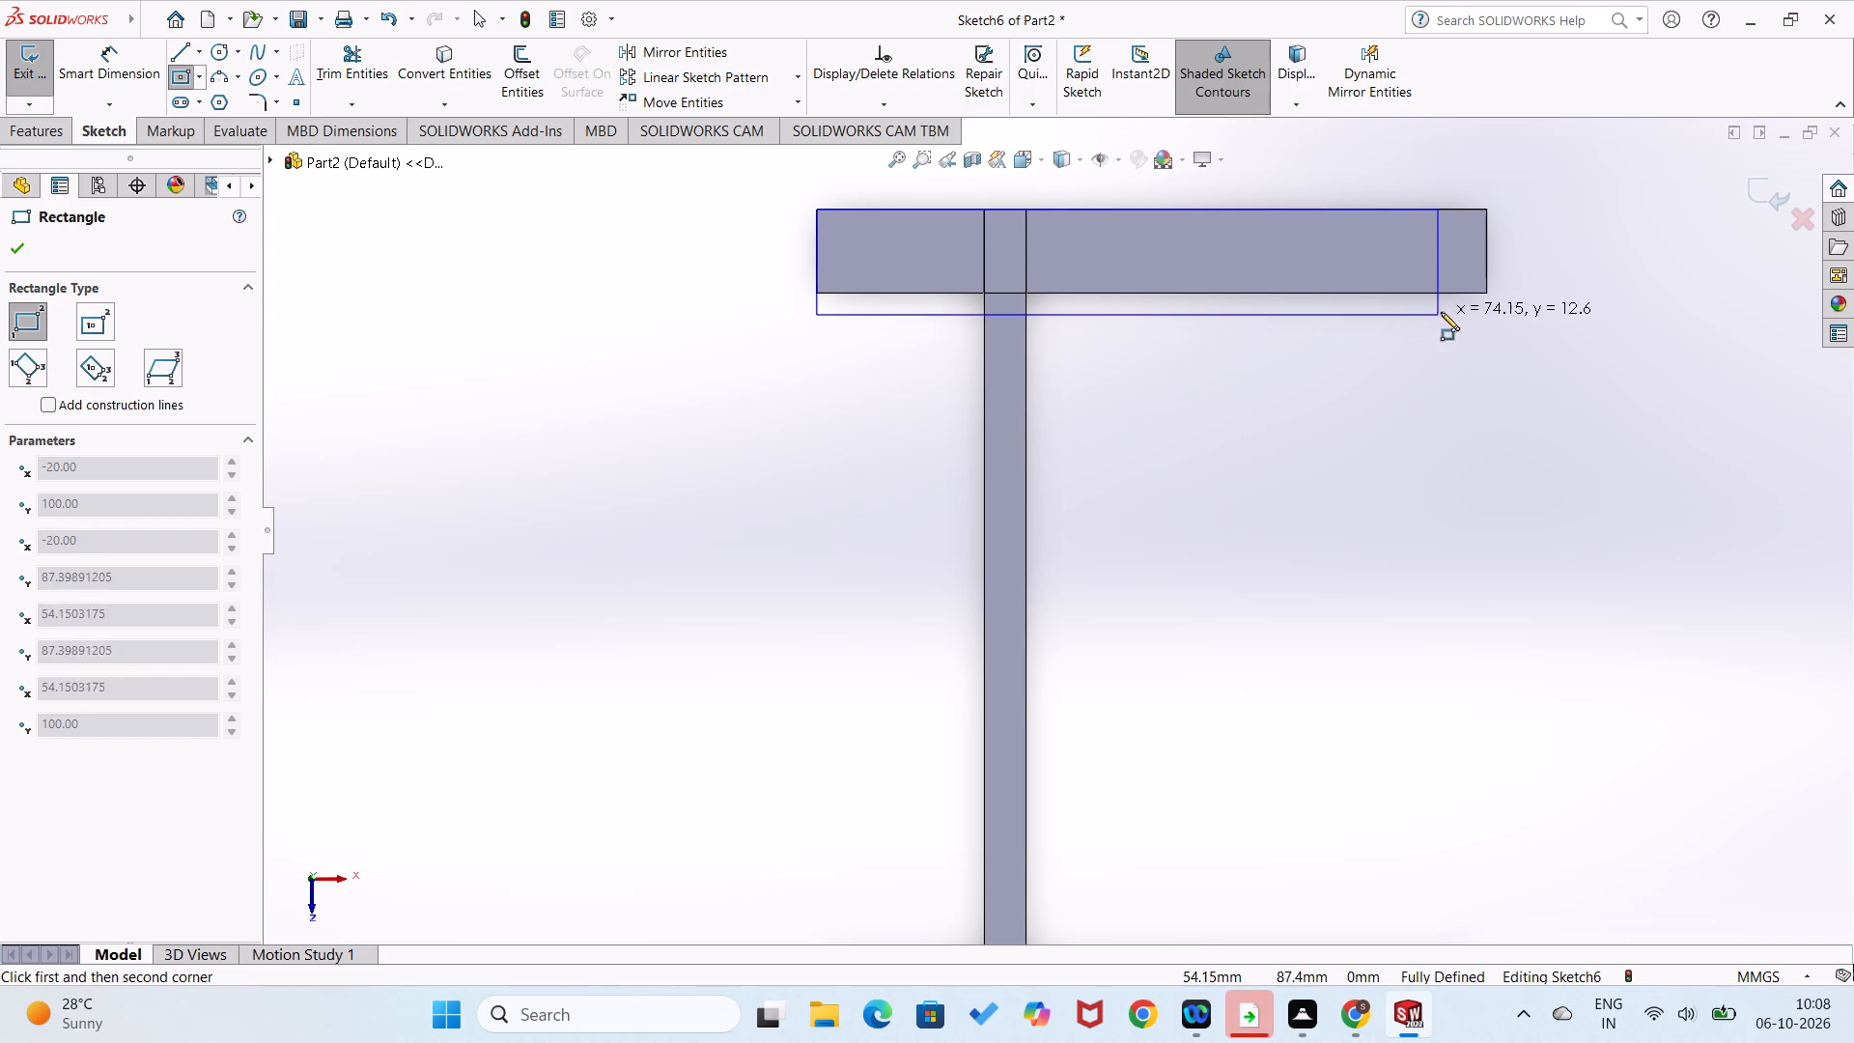
click(1487, 293)
right_drag(1430, 610, 1450, 530)
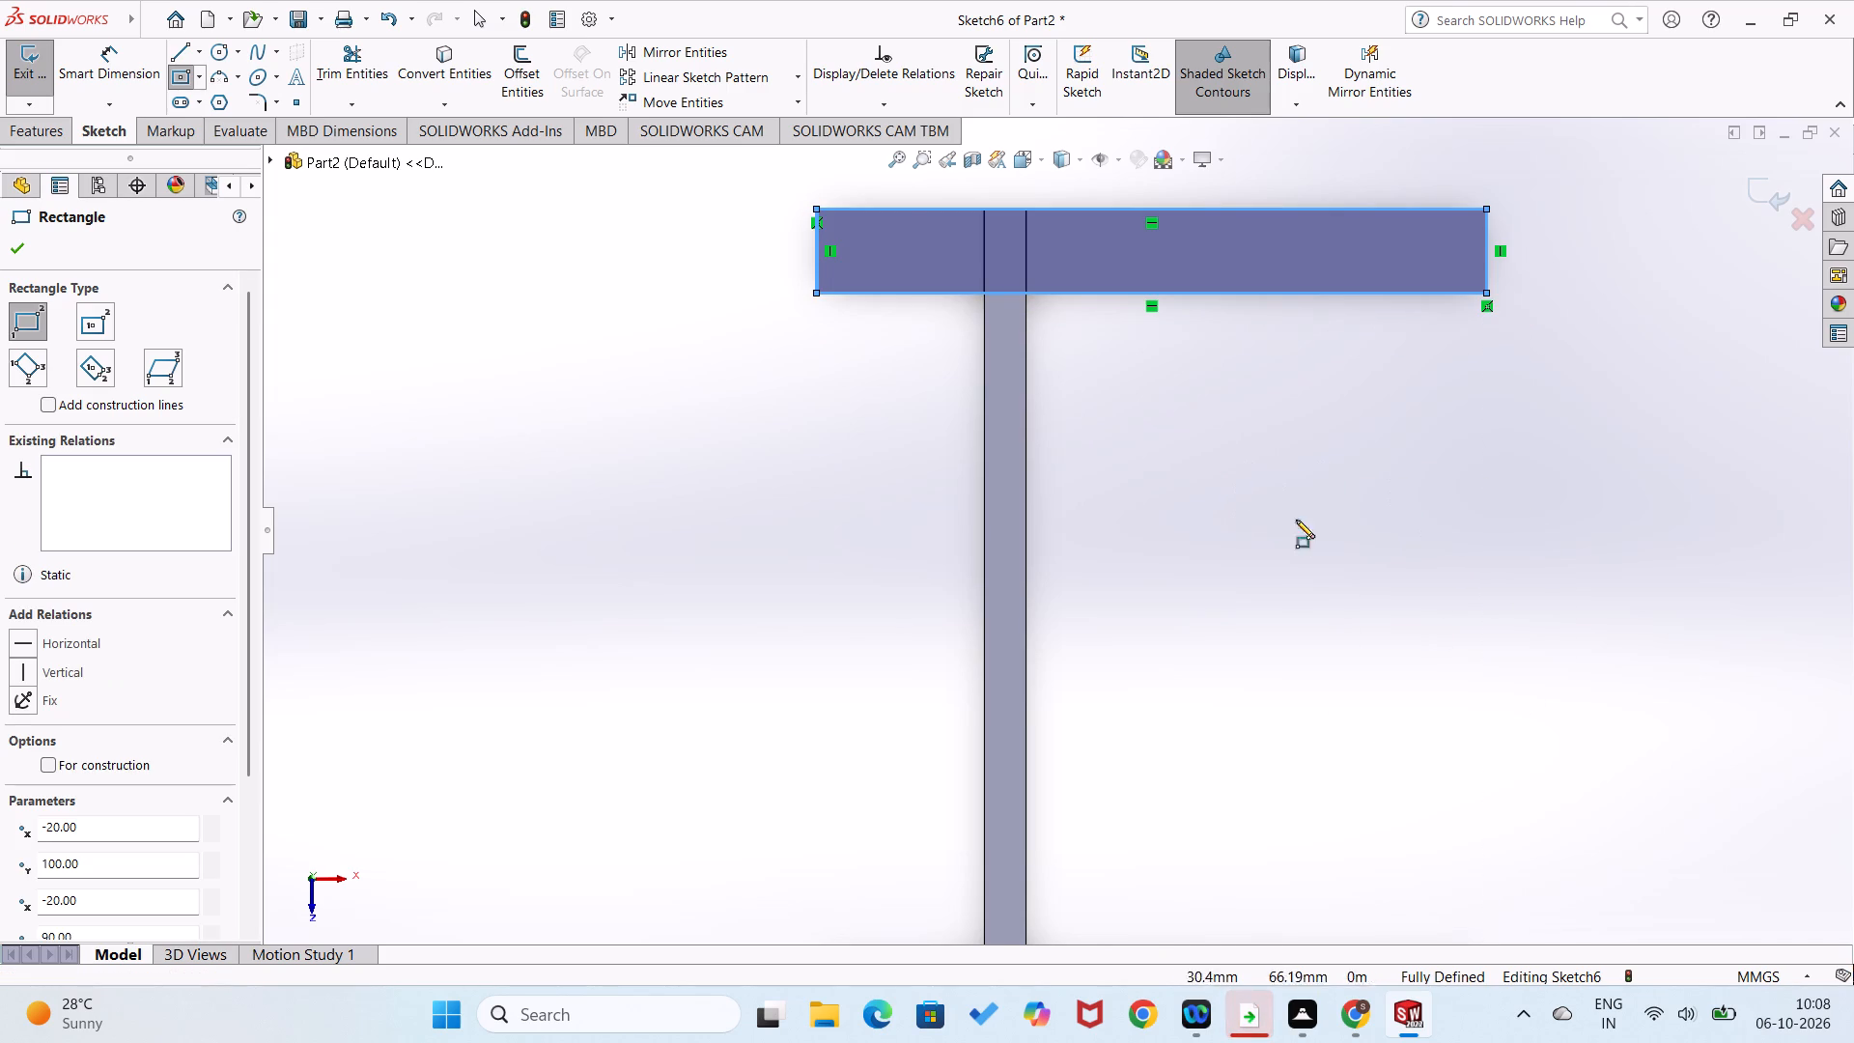
middle_drag(1306, 530, 1187, 560)
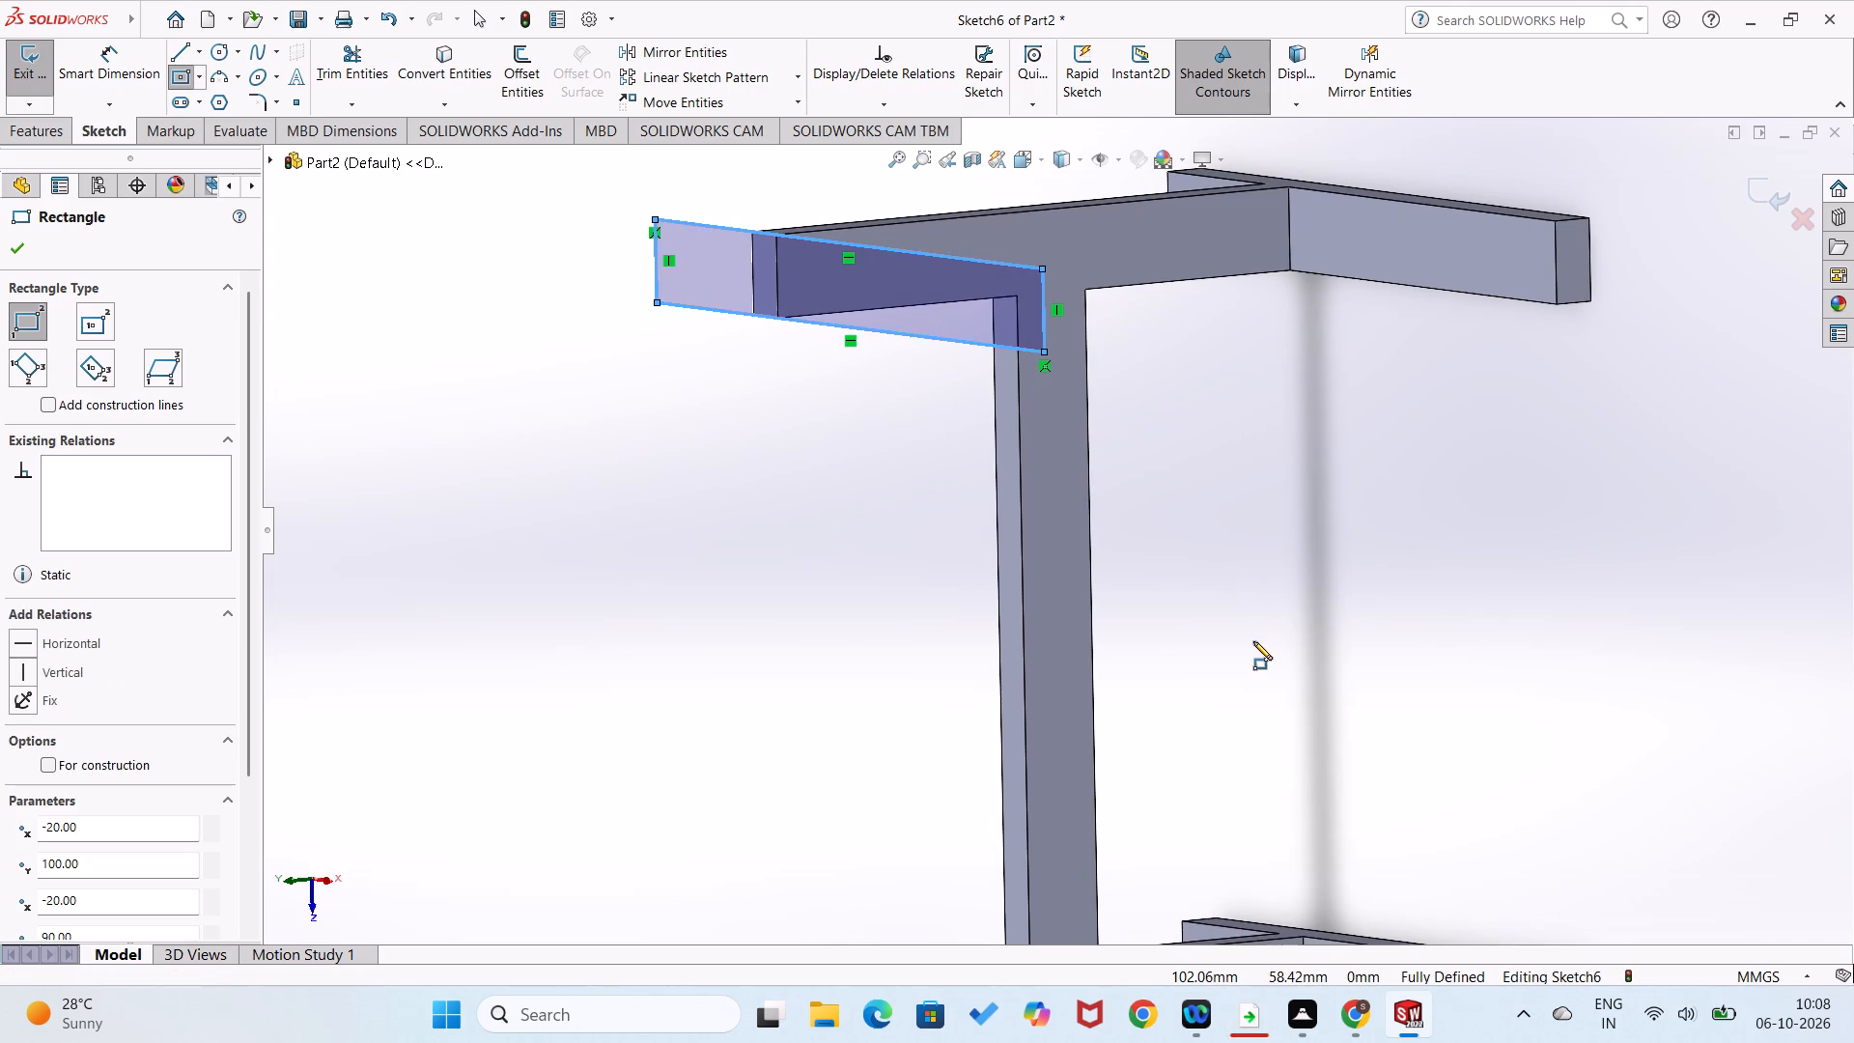
key(ctrl+8)
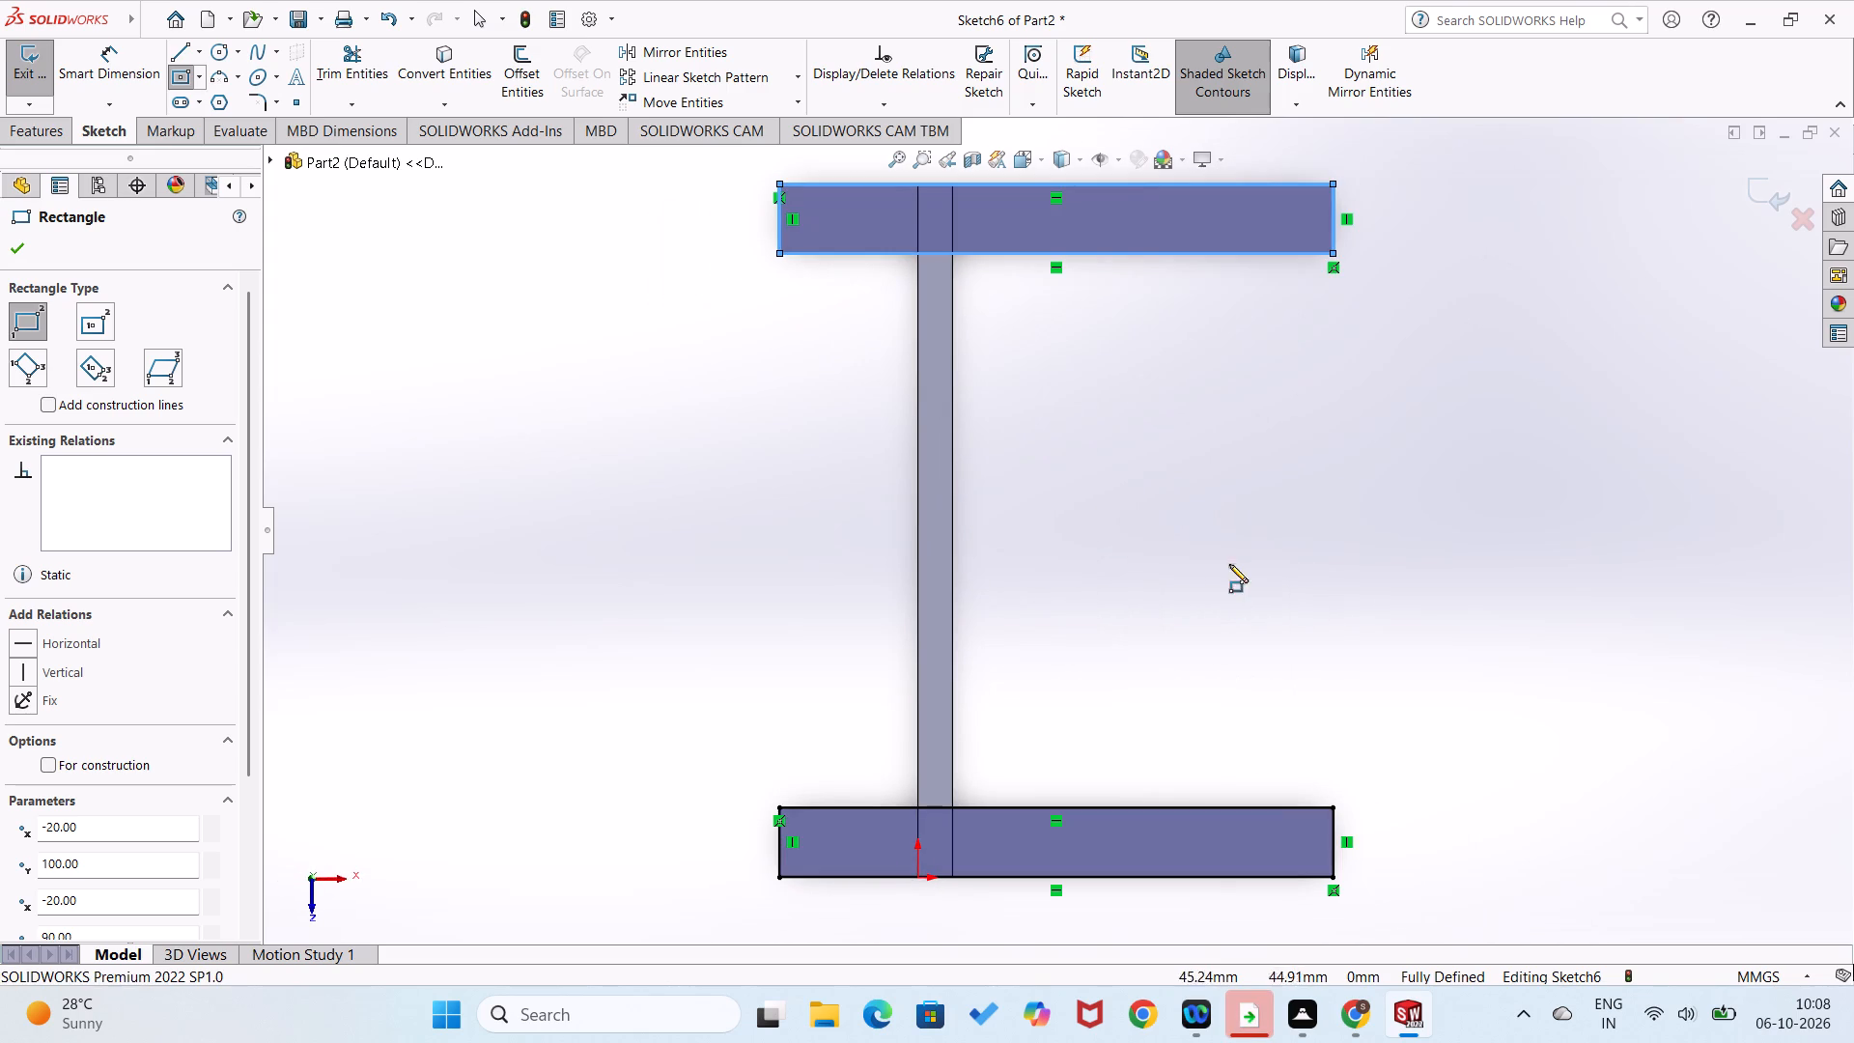
right_drag(1207, 611, 1217, 443)
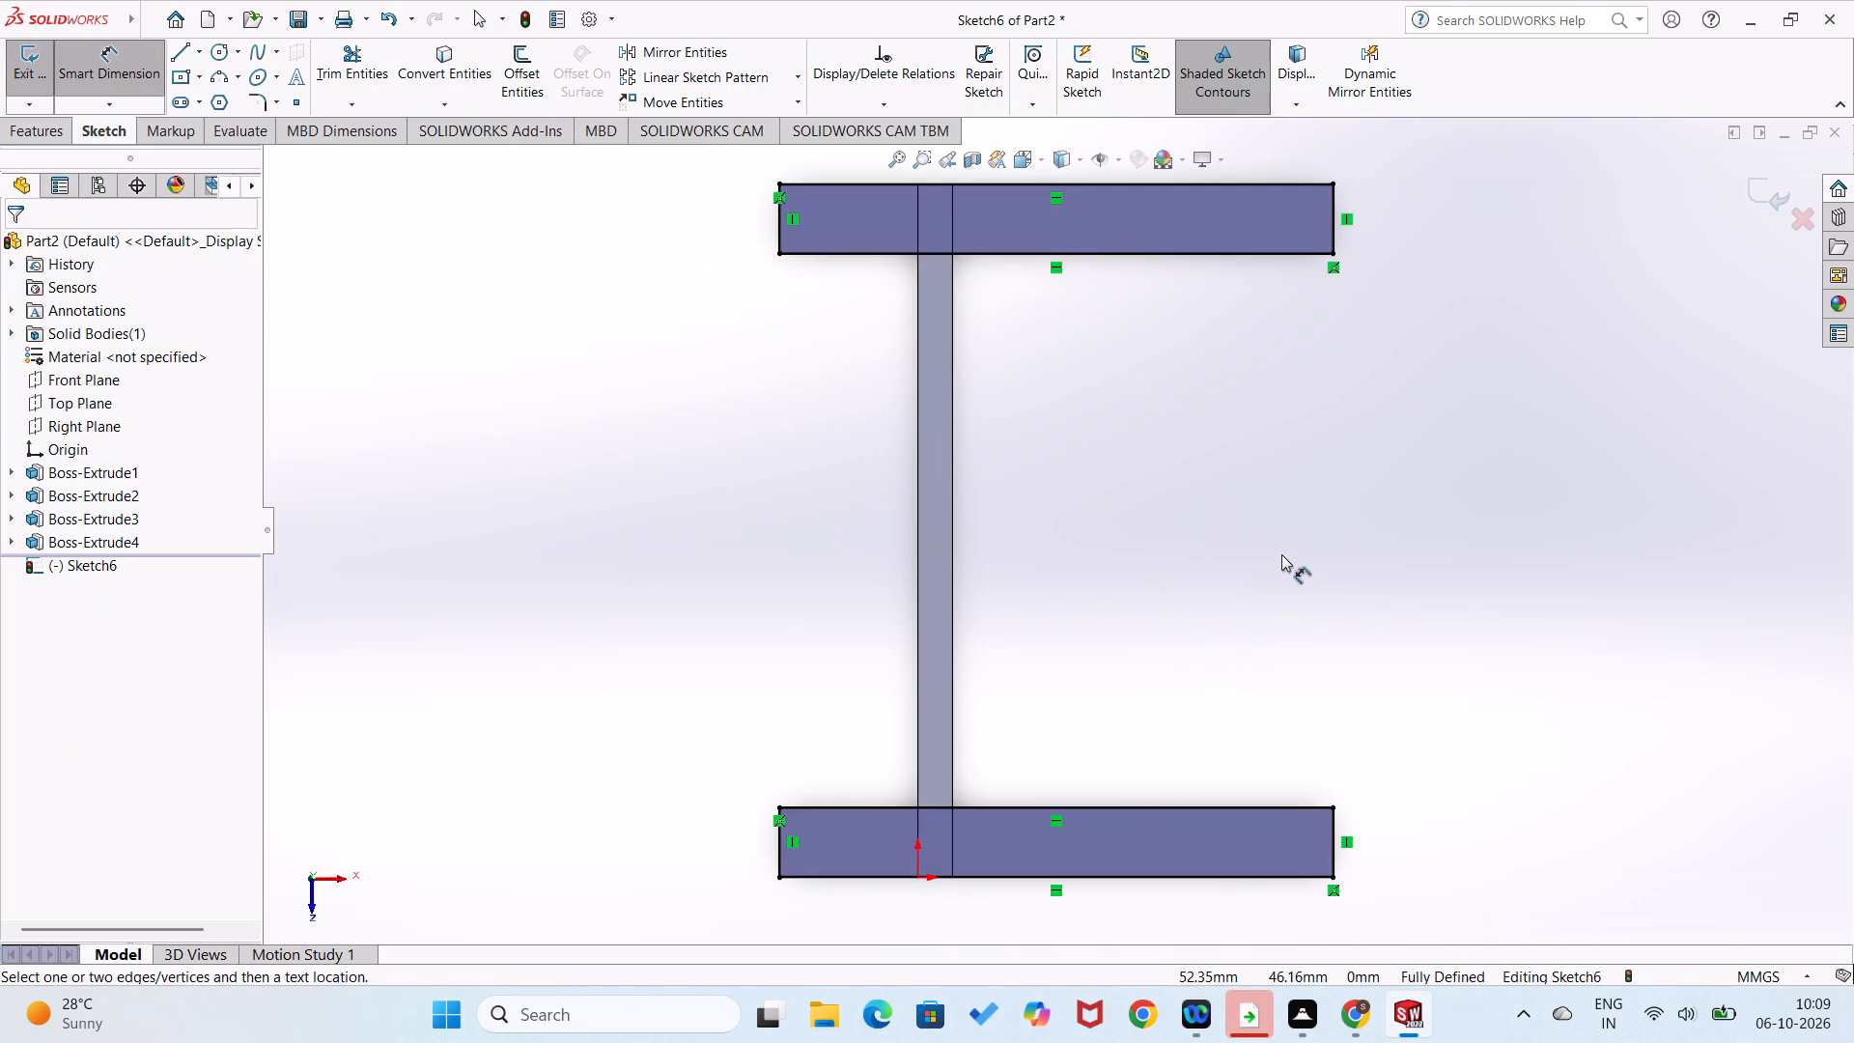
Extrude both 80 by 10 mm rectangles 5 mm blind in the reversed direction with merged result.
middle_drag(1281, 554, 1207, 605)
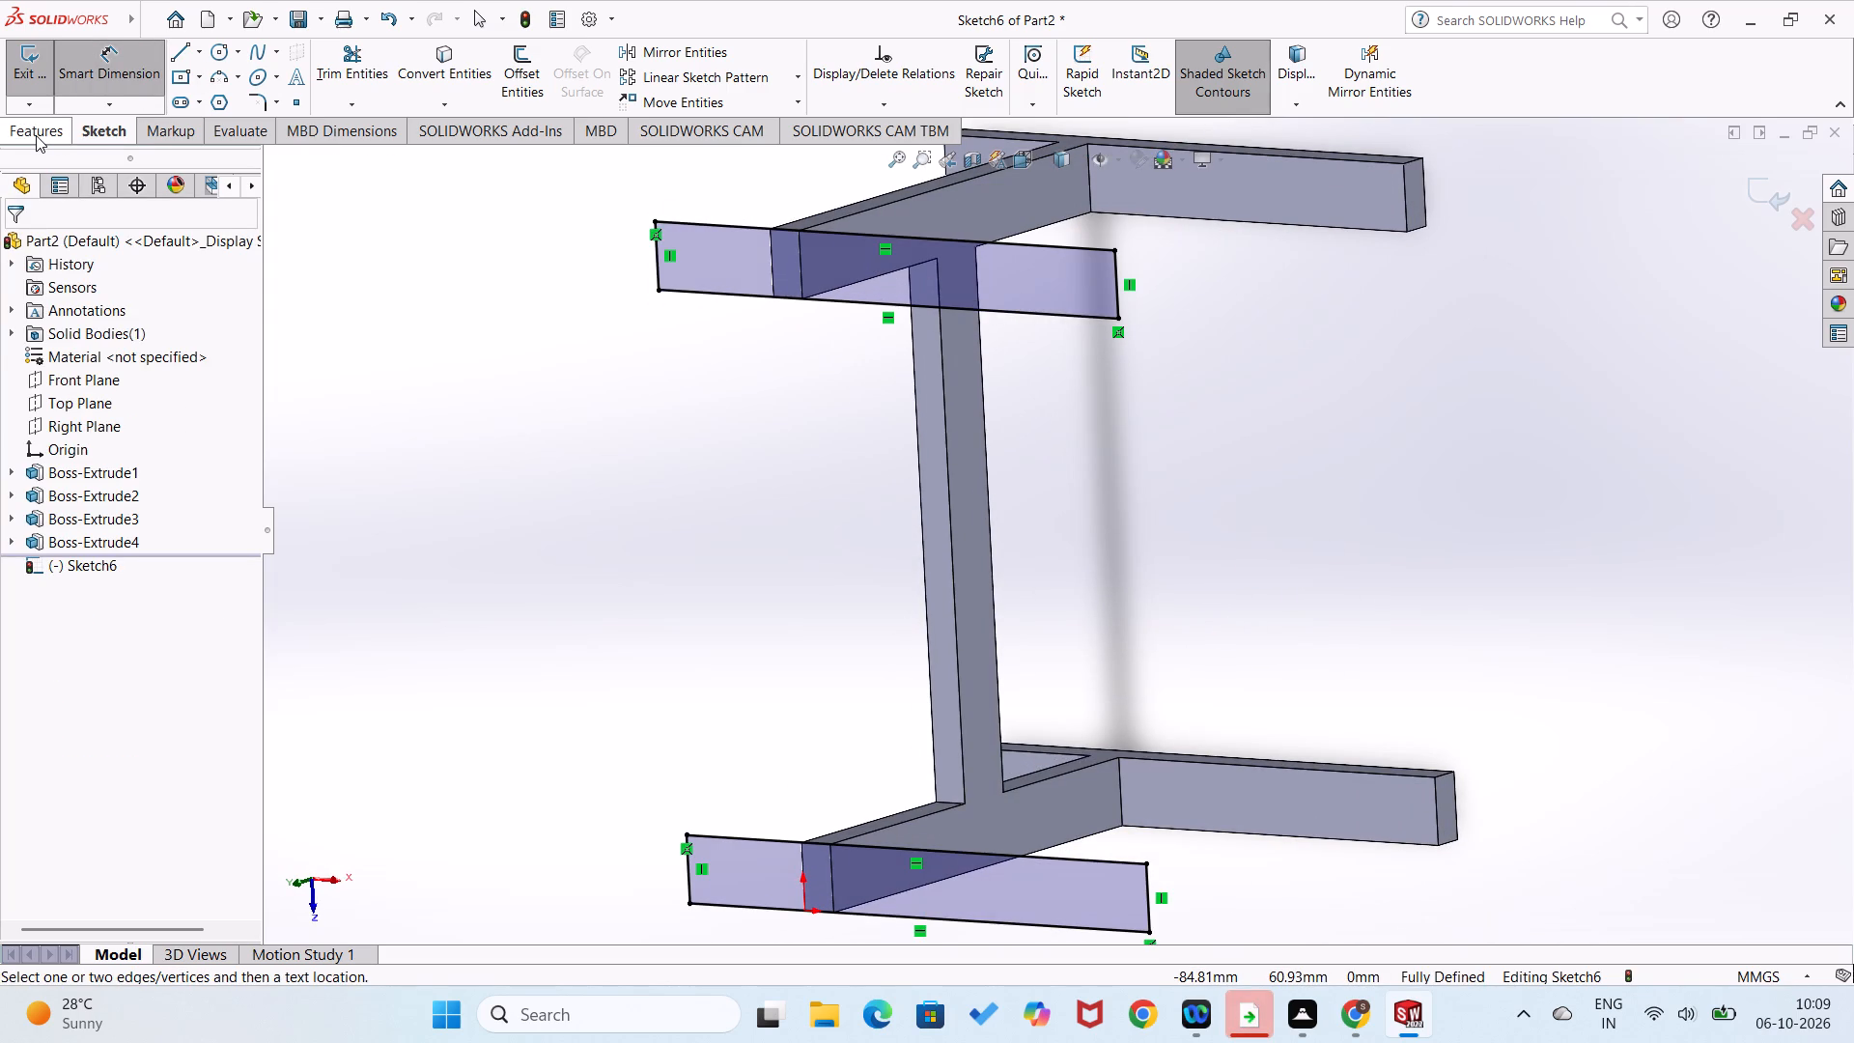
click(35, 135)
click(30, 80)
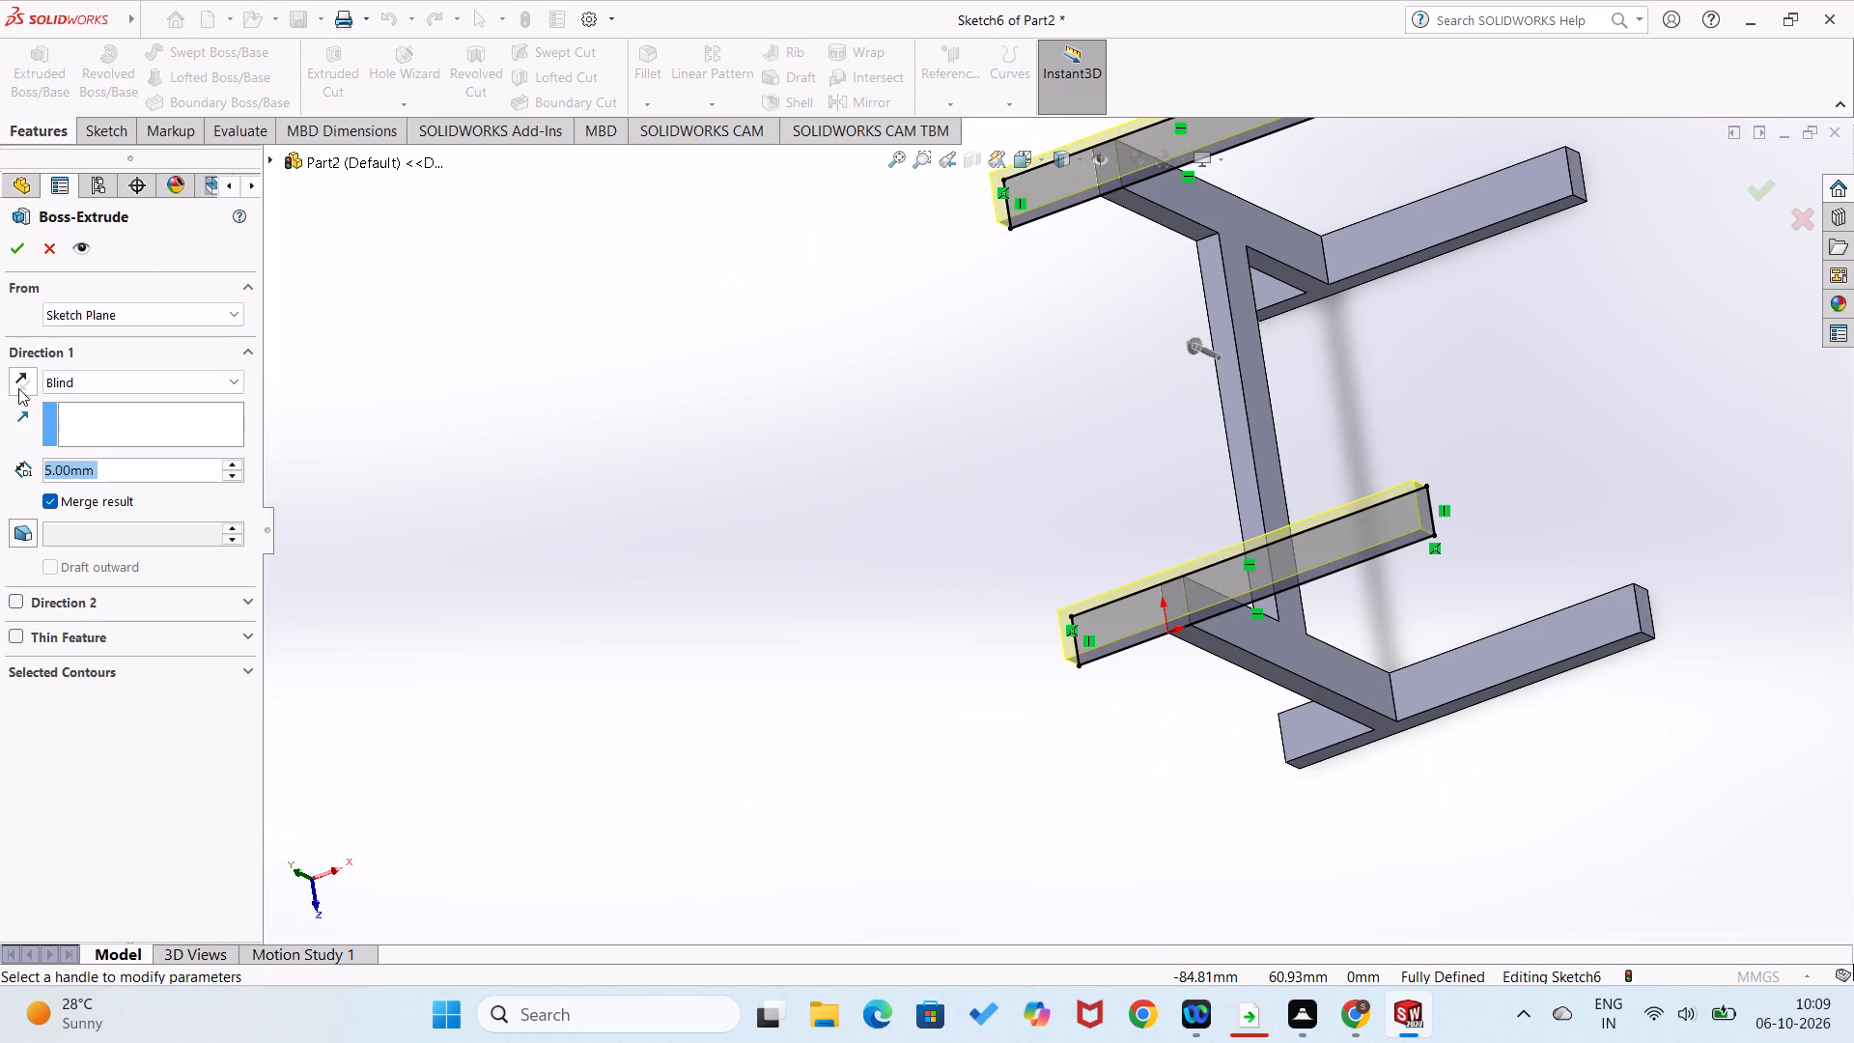
click(18, 388)
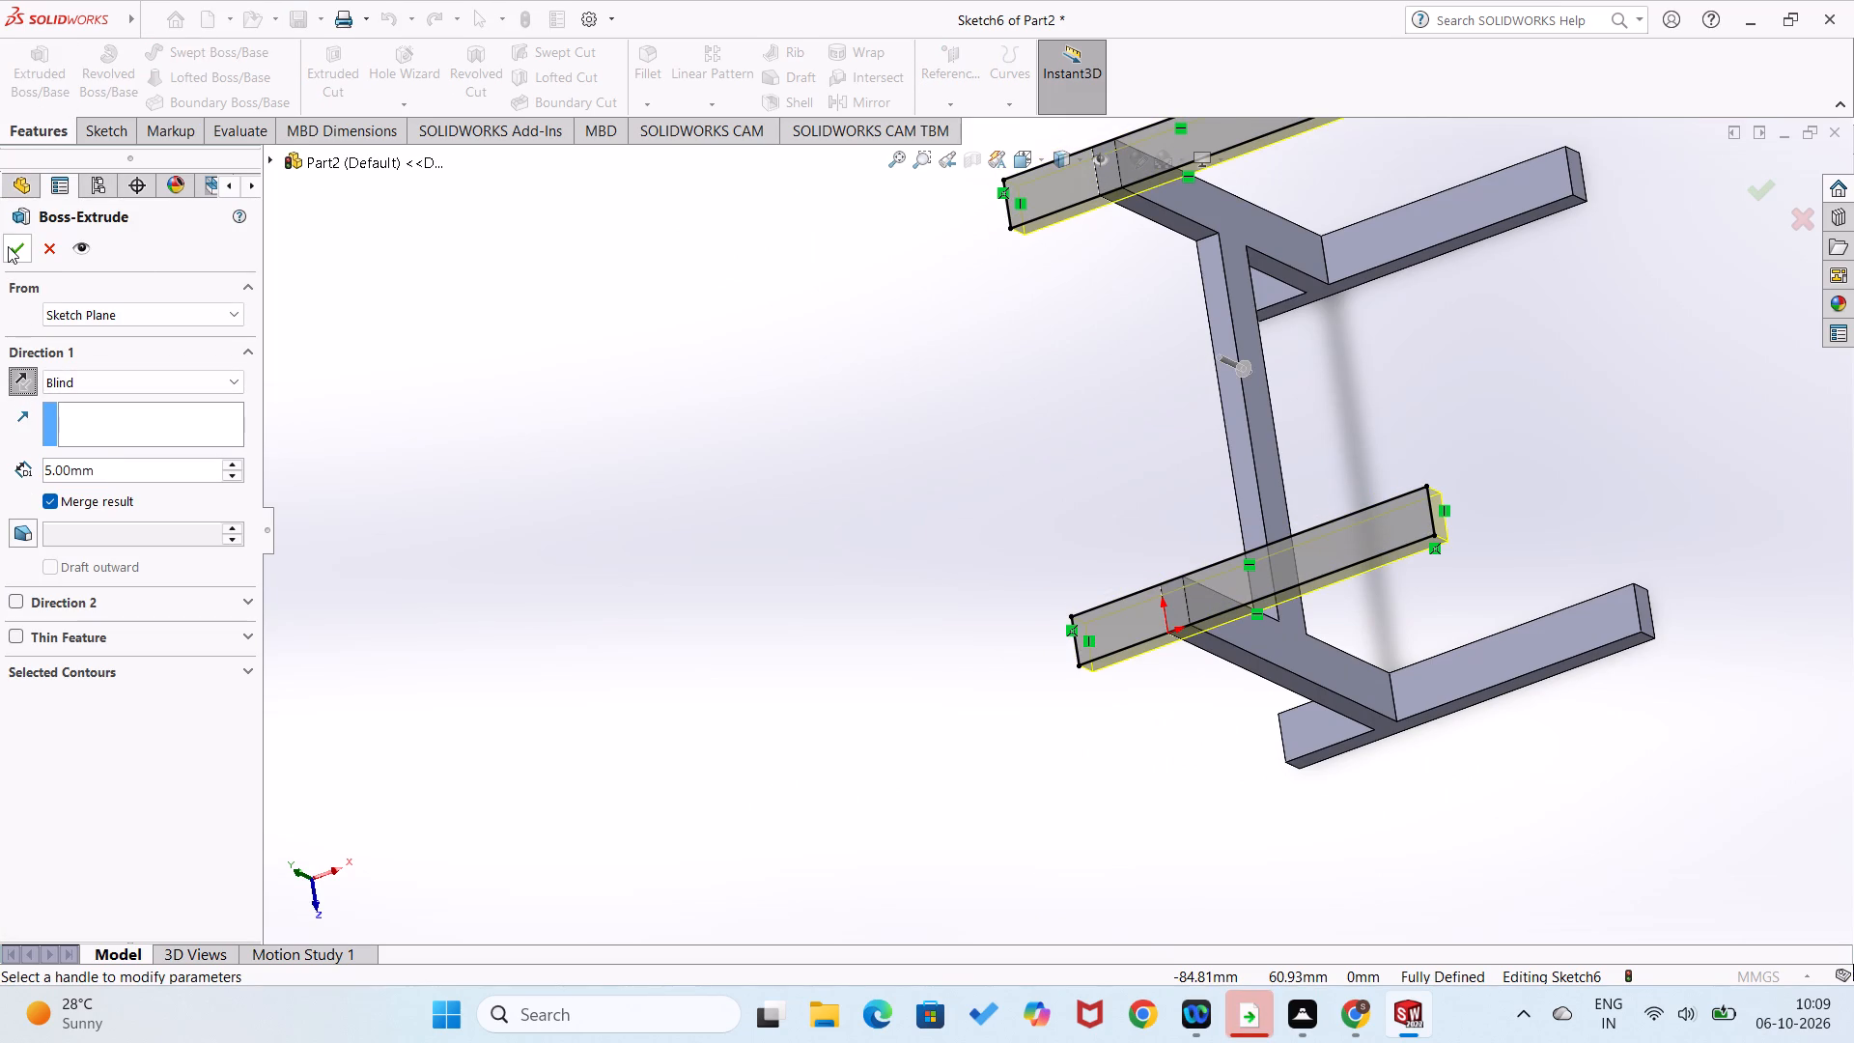
click(8, 246)
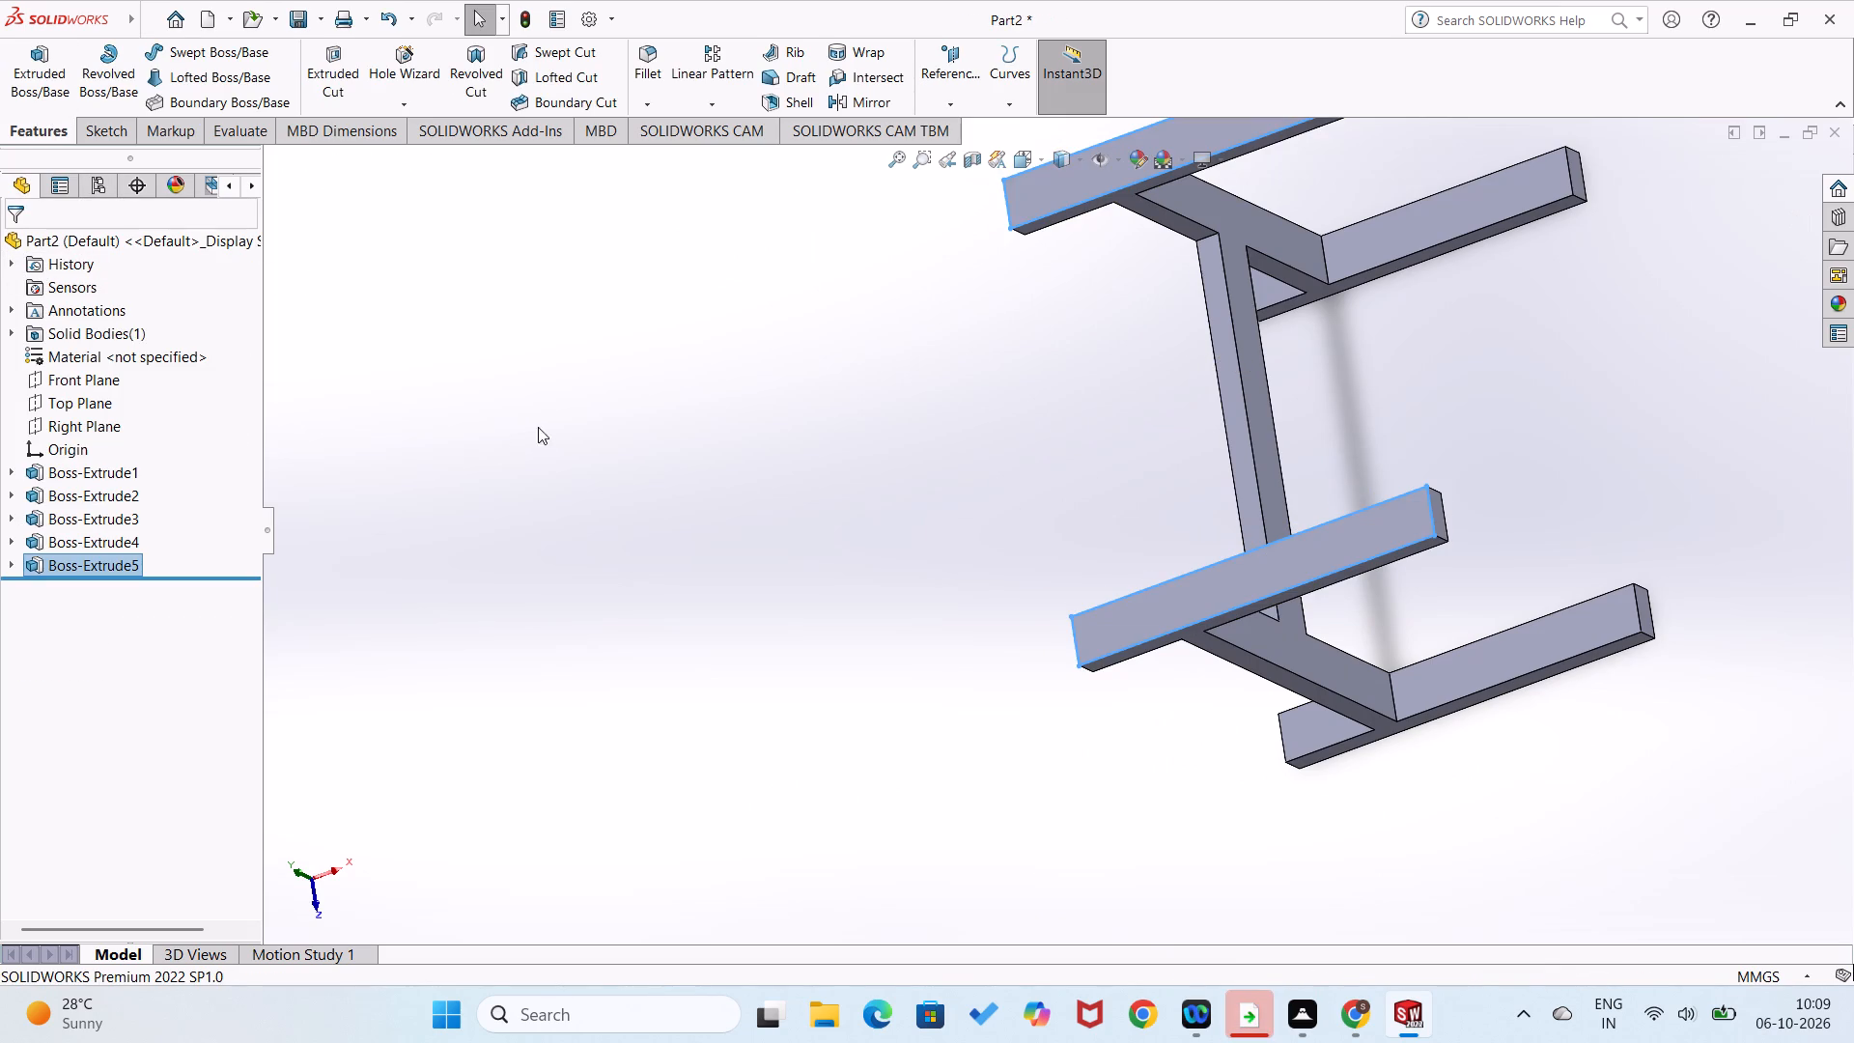
click(584, 429)
Start a new sketch on the outer face of the opposite pair of legs.
middle_drag(601, 429, 455, 423)
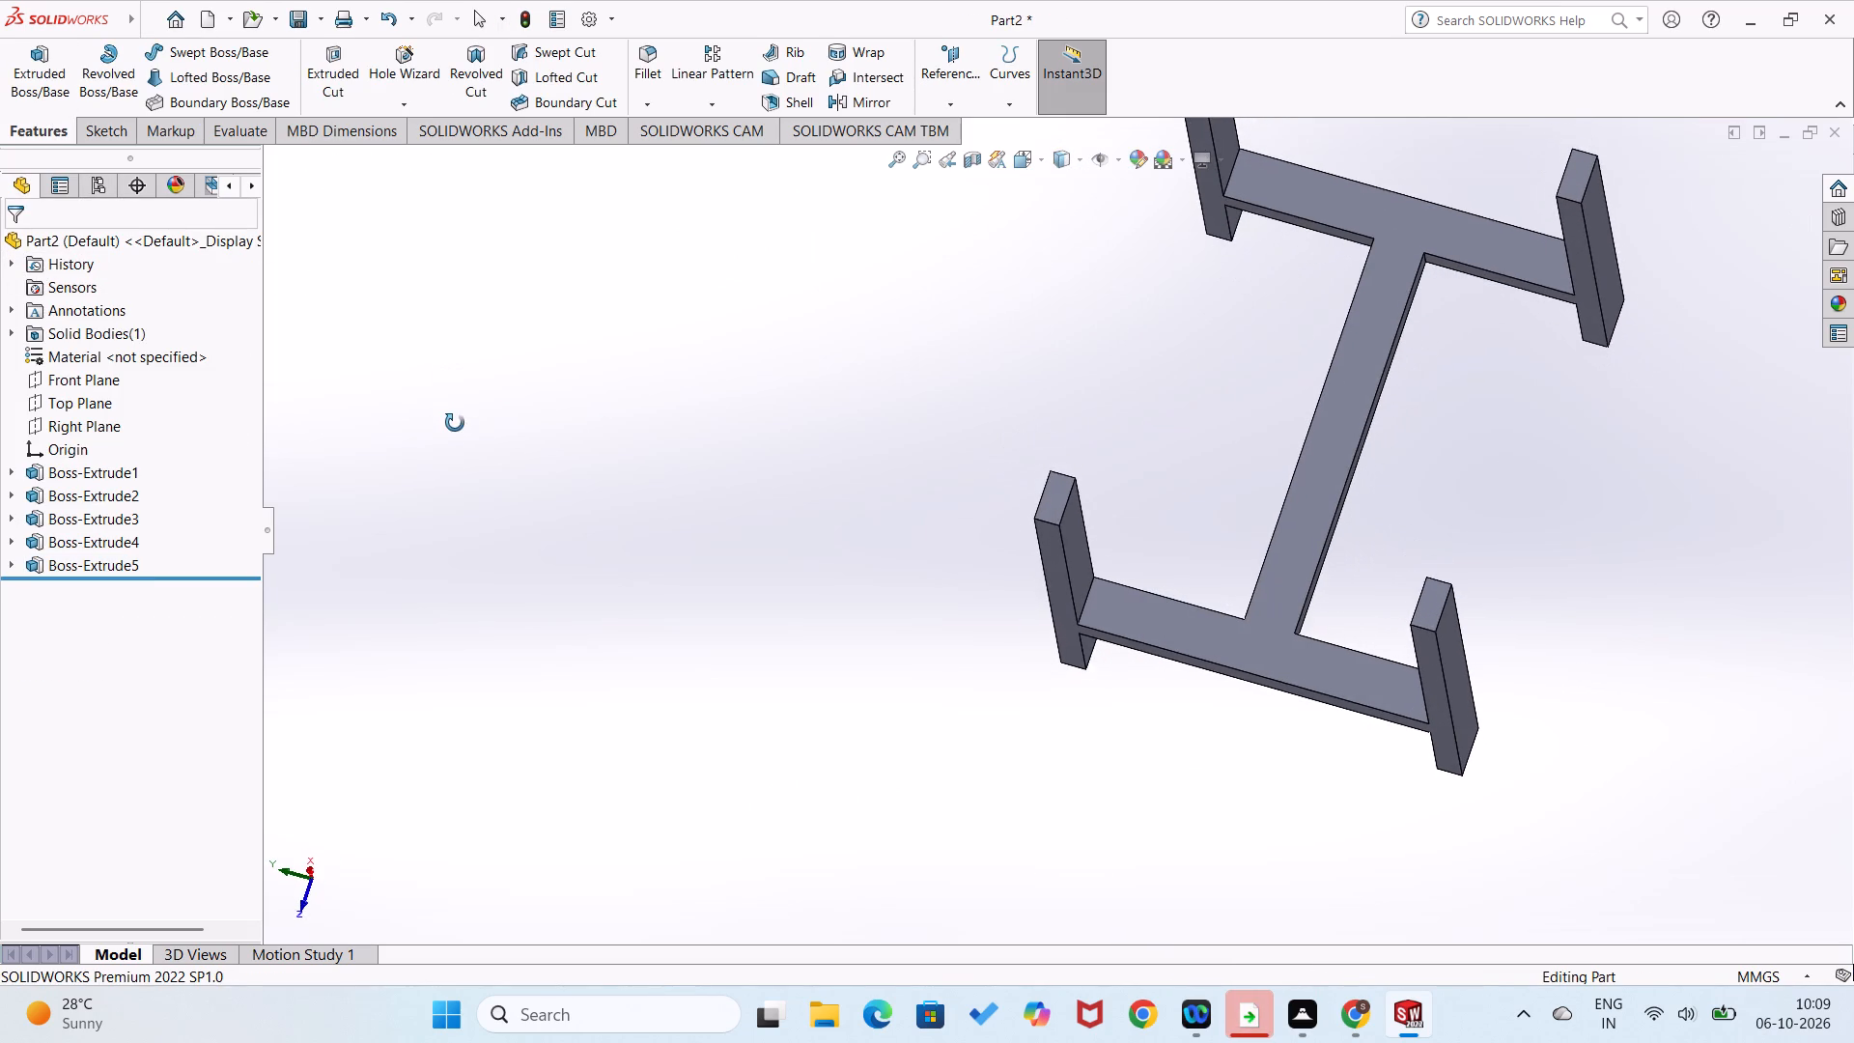
middle_drag(455, 423, 455, 433)
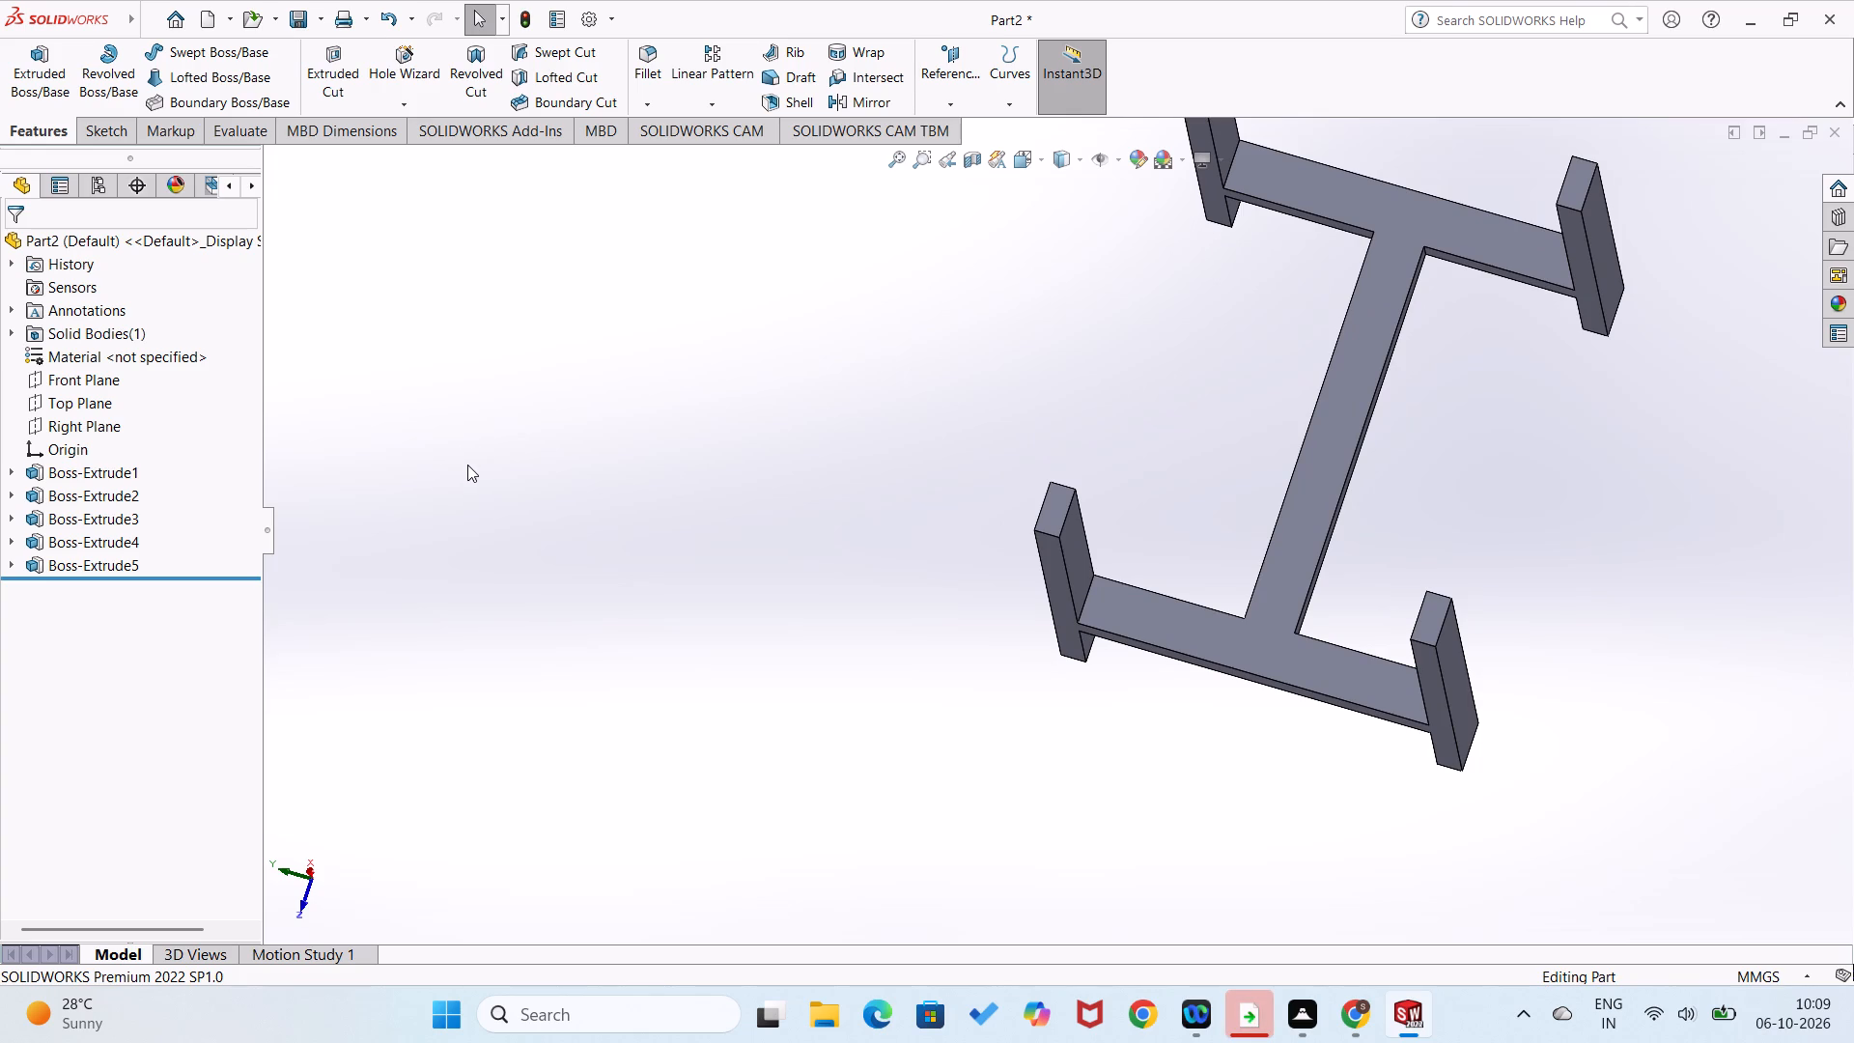
right_drag(1504, 522, 1483, 535)
right_drag(1483, 535, 1378, 505)
middle_drag(1176, 352, 969, 643)
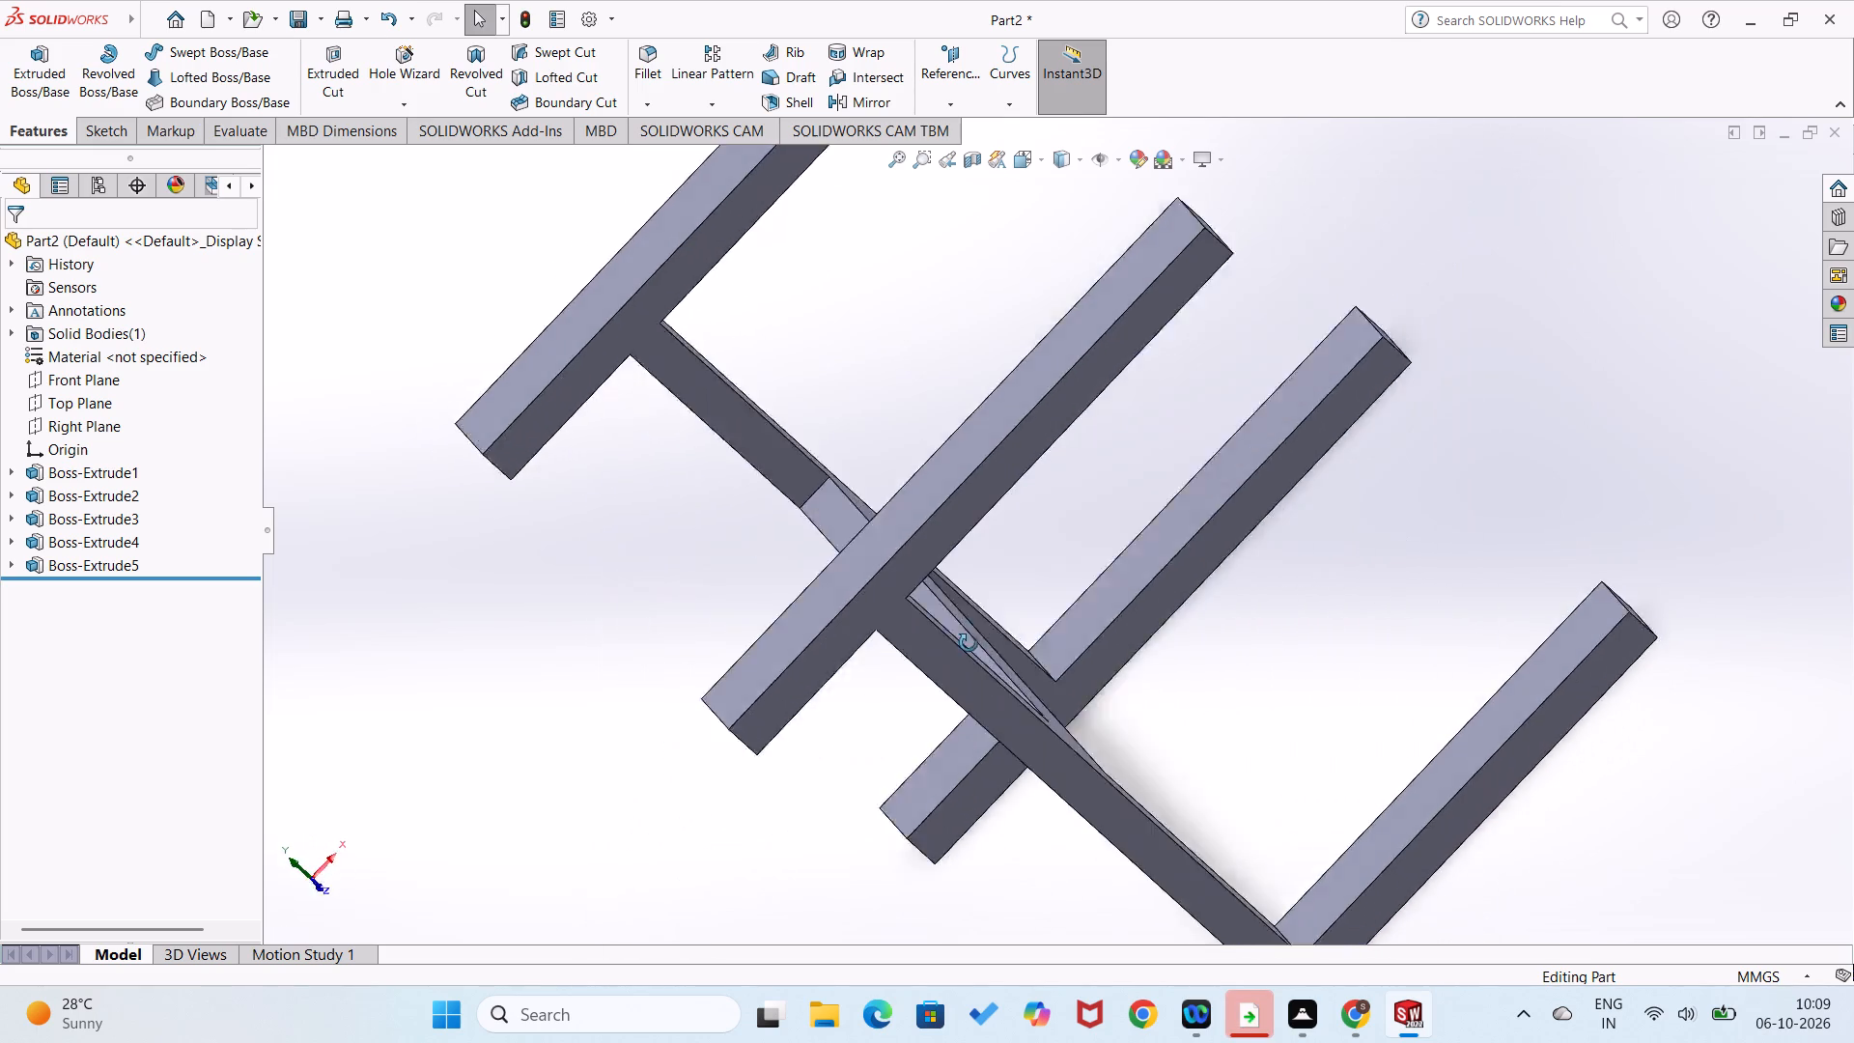
middle_drag(969, 643, 819, 587)
right_click(888, 611)
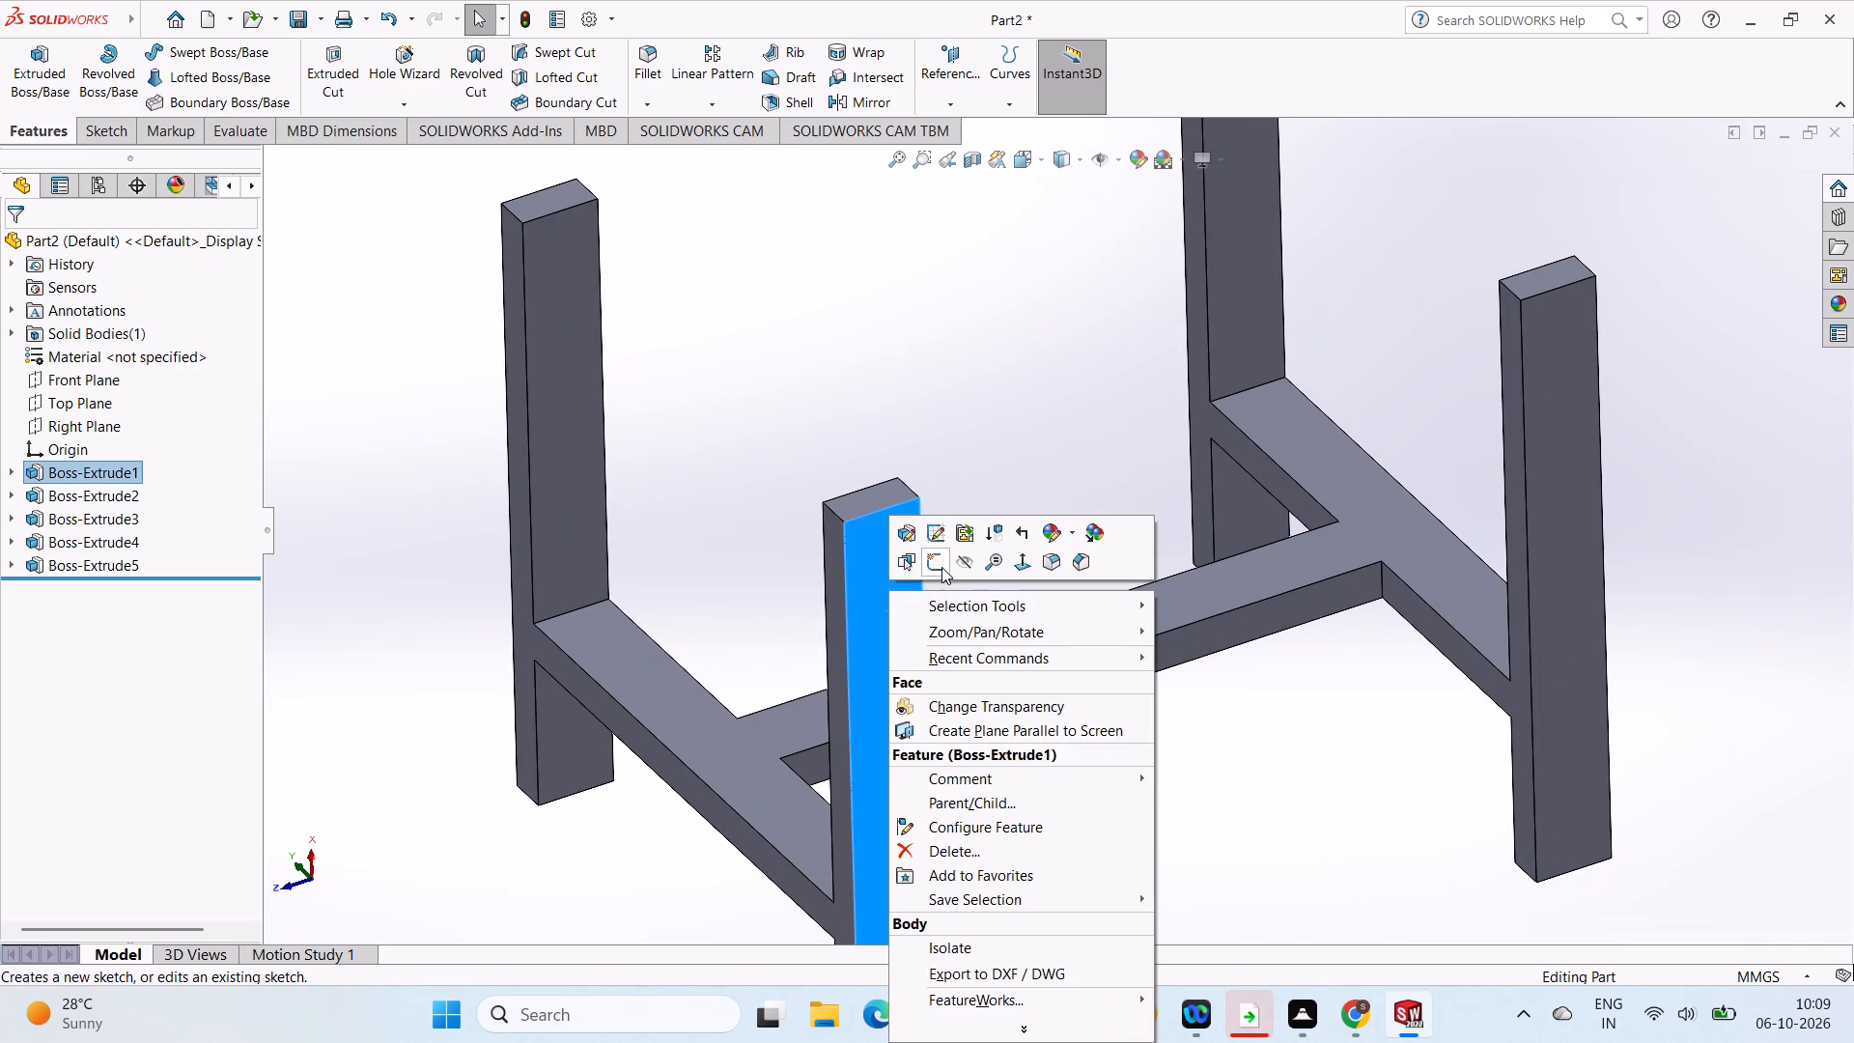
click(941, 567)
drag(965, 528, 979, 528)
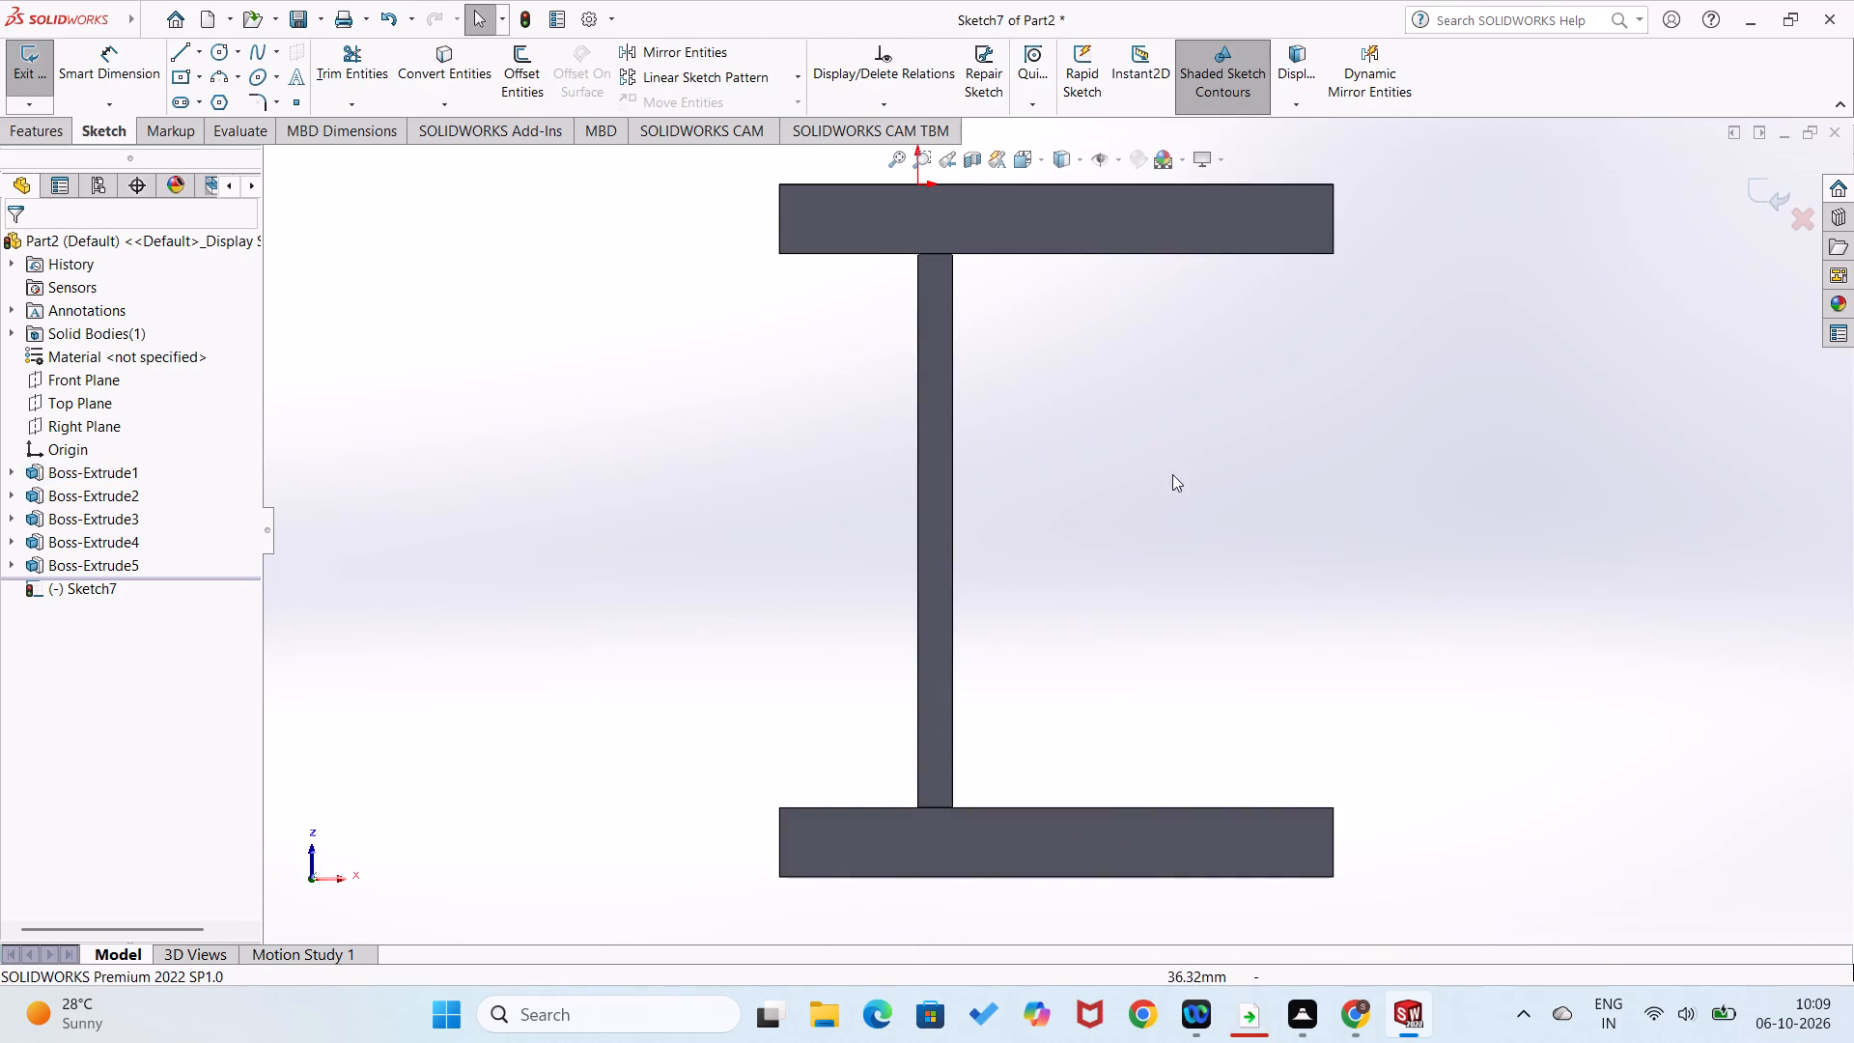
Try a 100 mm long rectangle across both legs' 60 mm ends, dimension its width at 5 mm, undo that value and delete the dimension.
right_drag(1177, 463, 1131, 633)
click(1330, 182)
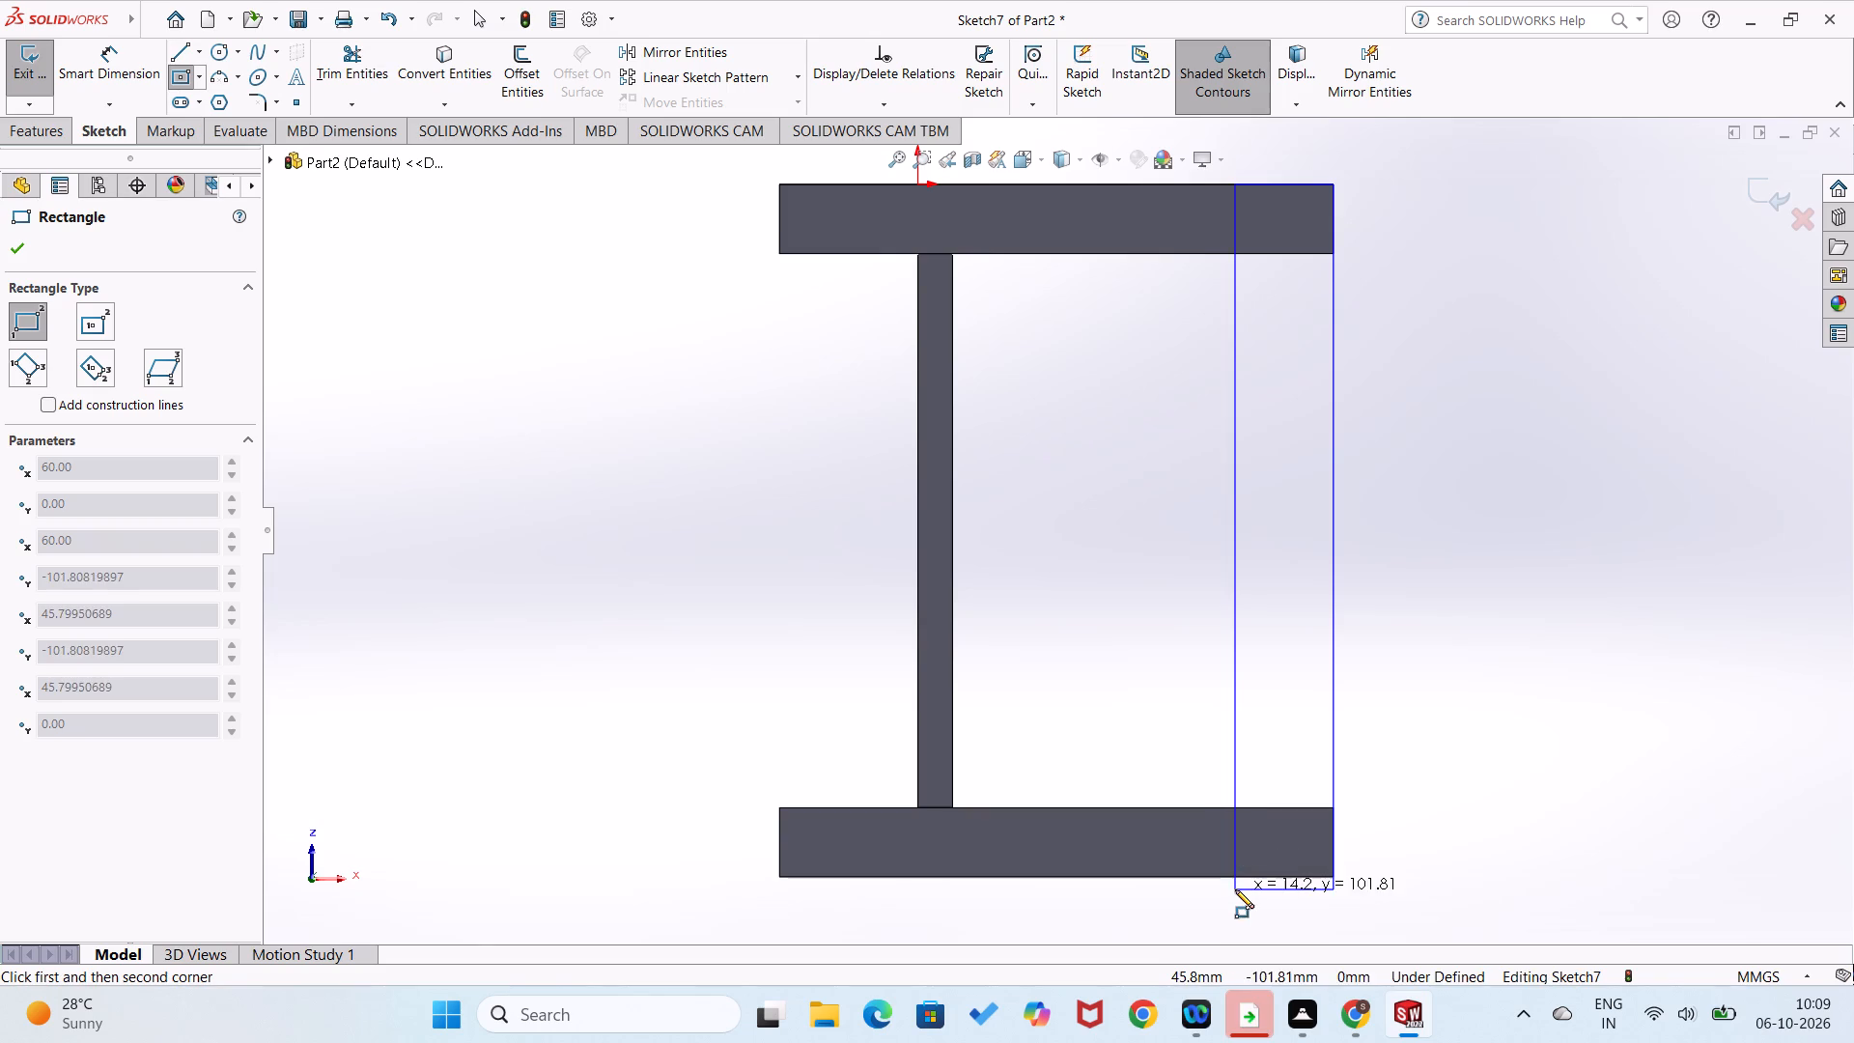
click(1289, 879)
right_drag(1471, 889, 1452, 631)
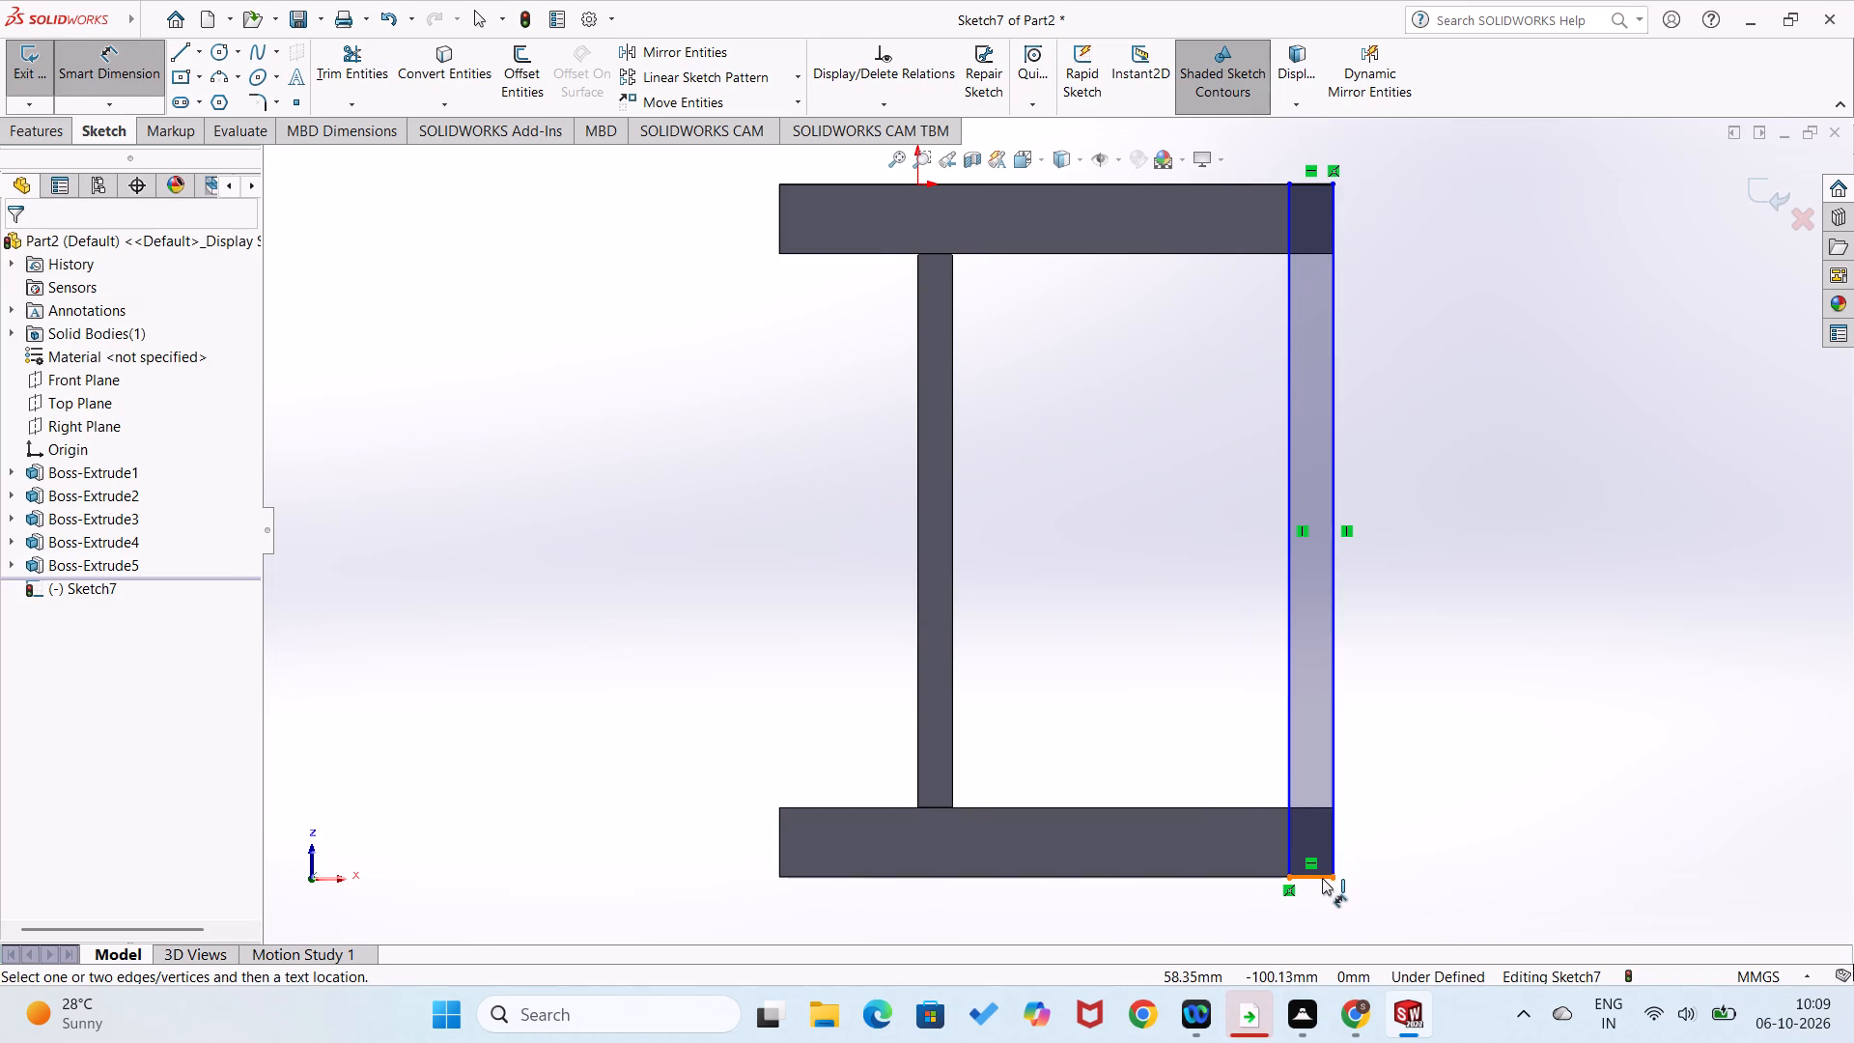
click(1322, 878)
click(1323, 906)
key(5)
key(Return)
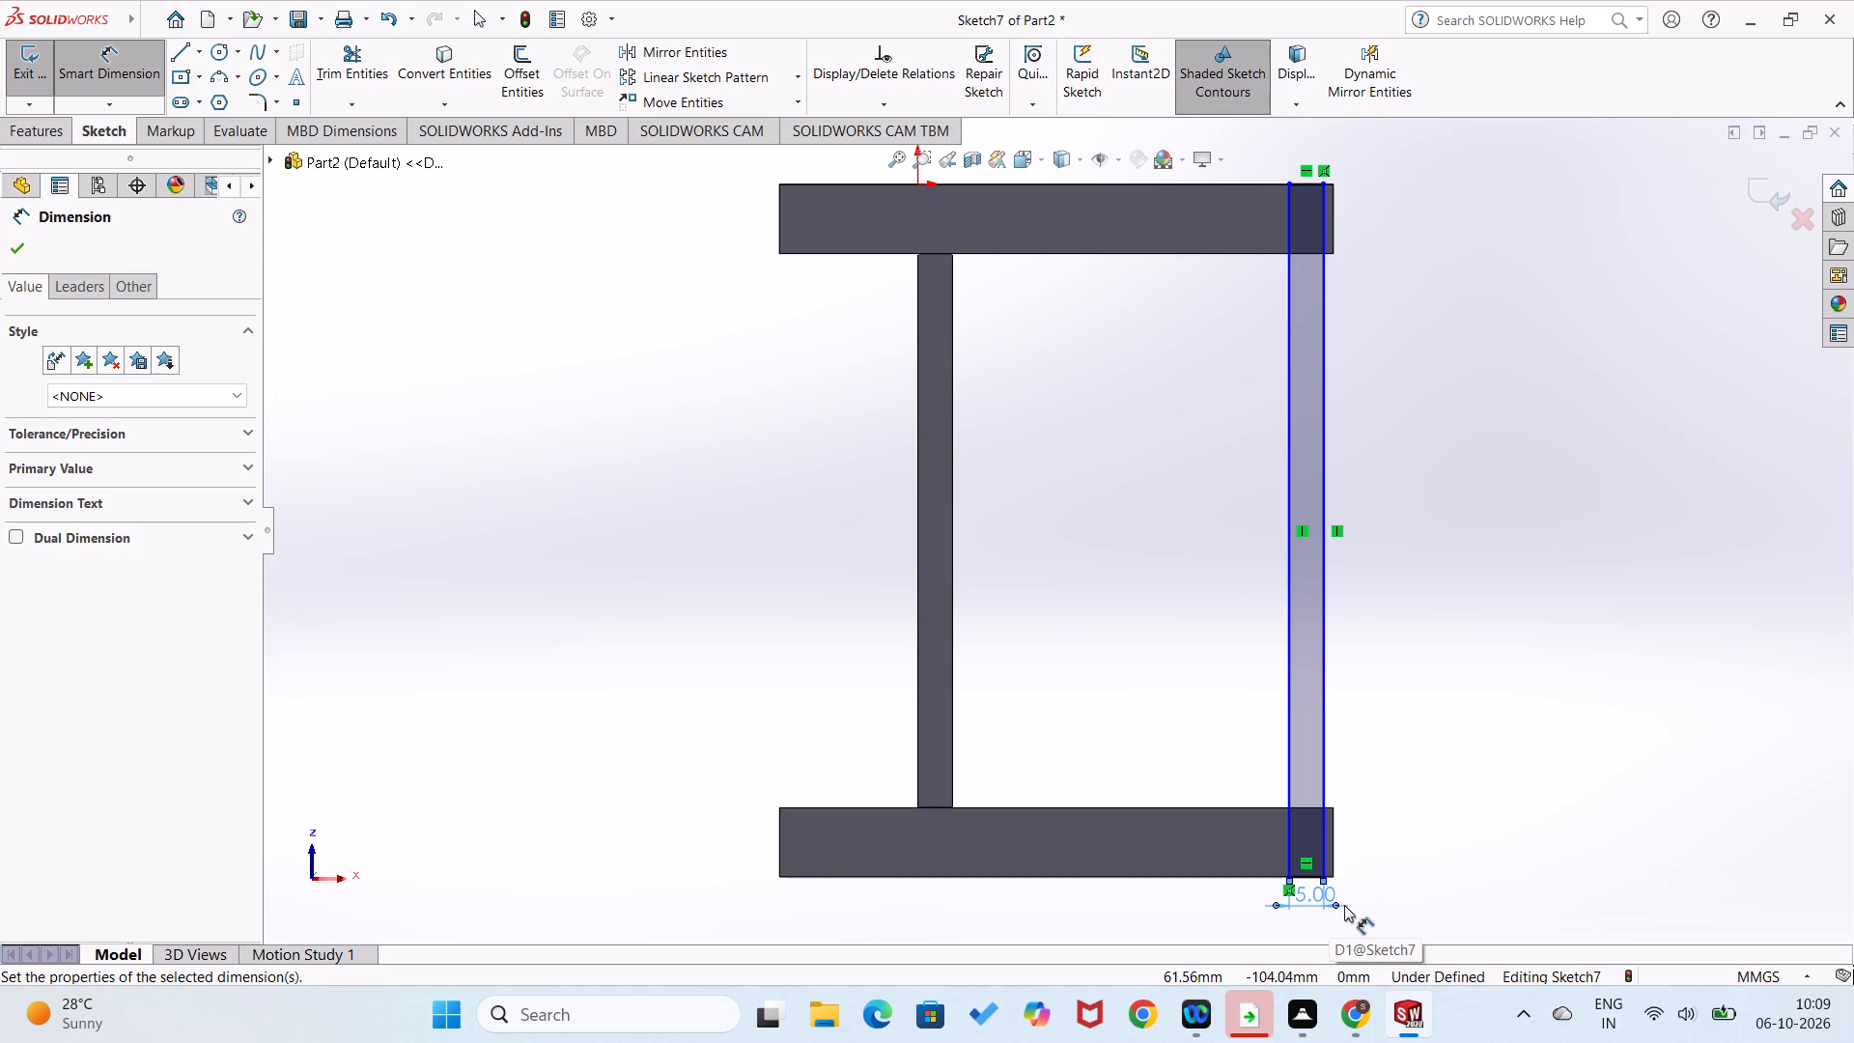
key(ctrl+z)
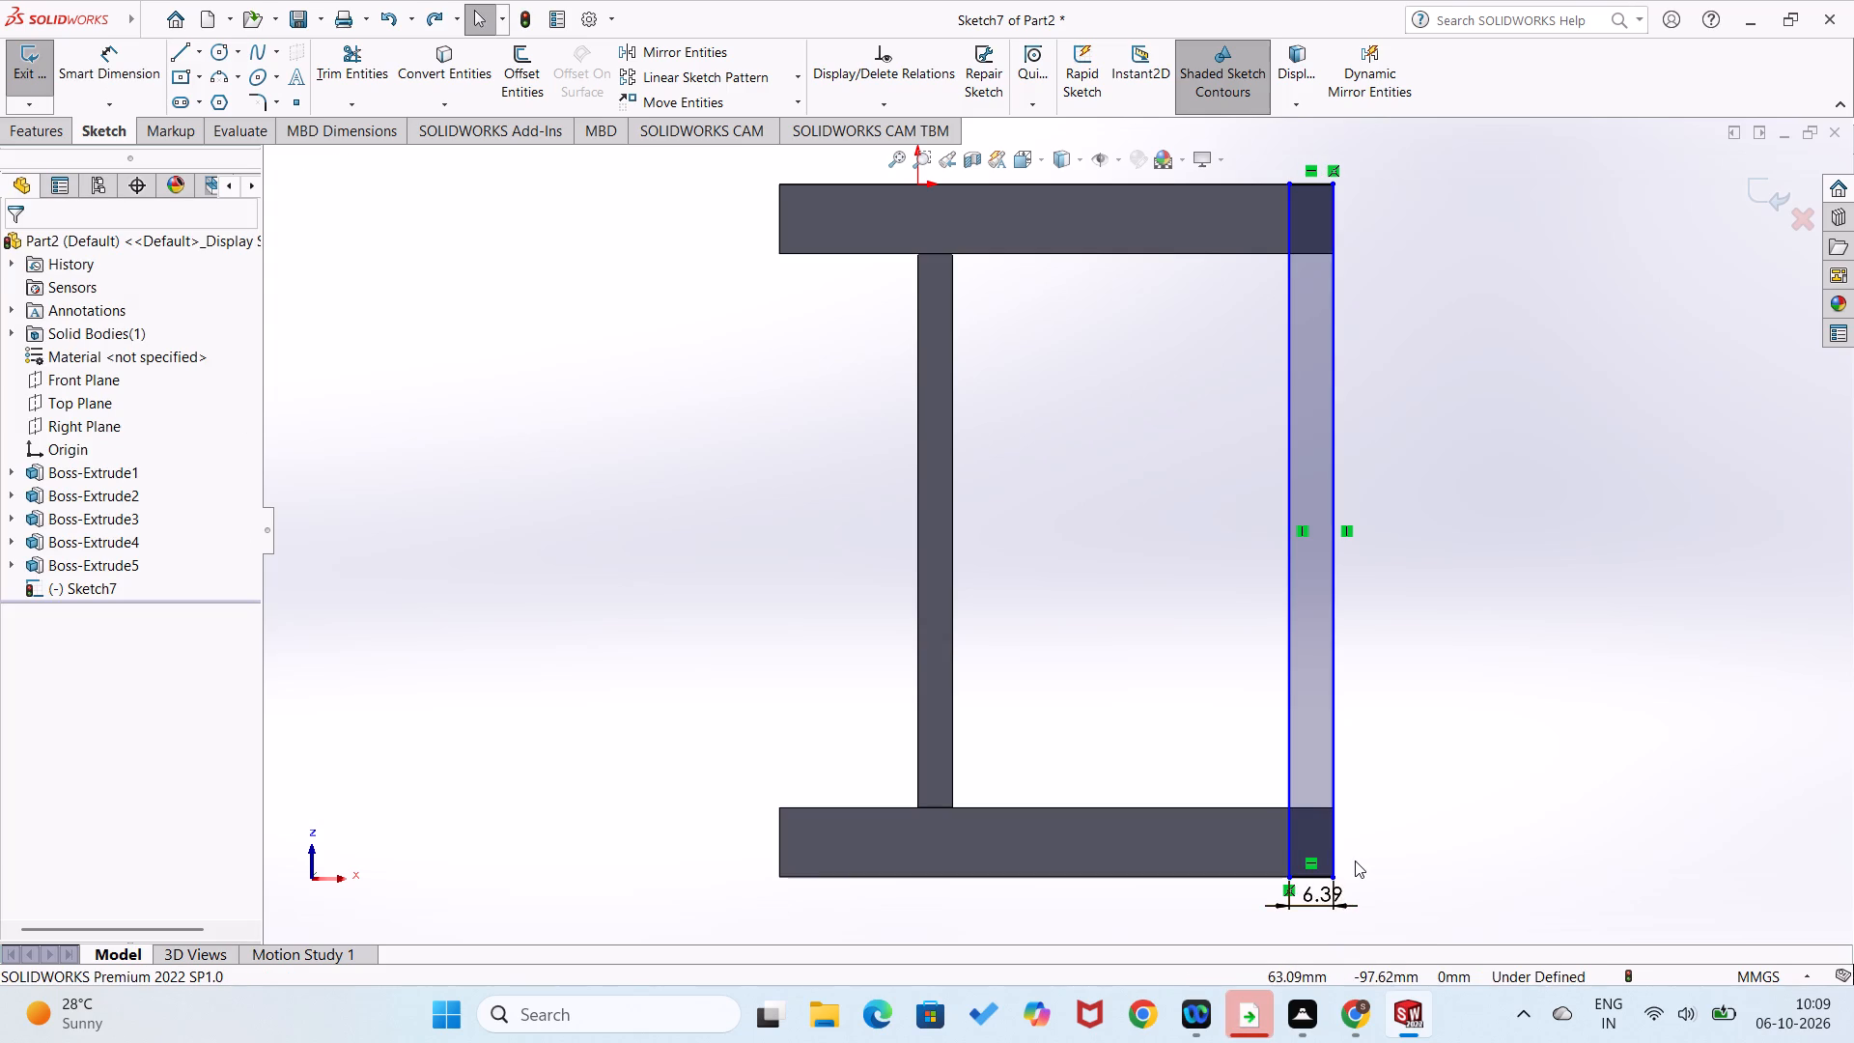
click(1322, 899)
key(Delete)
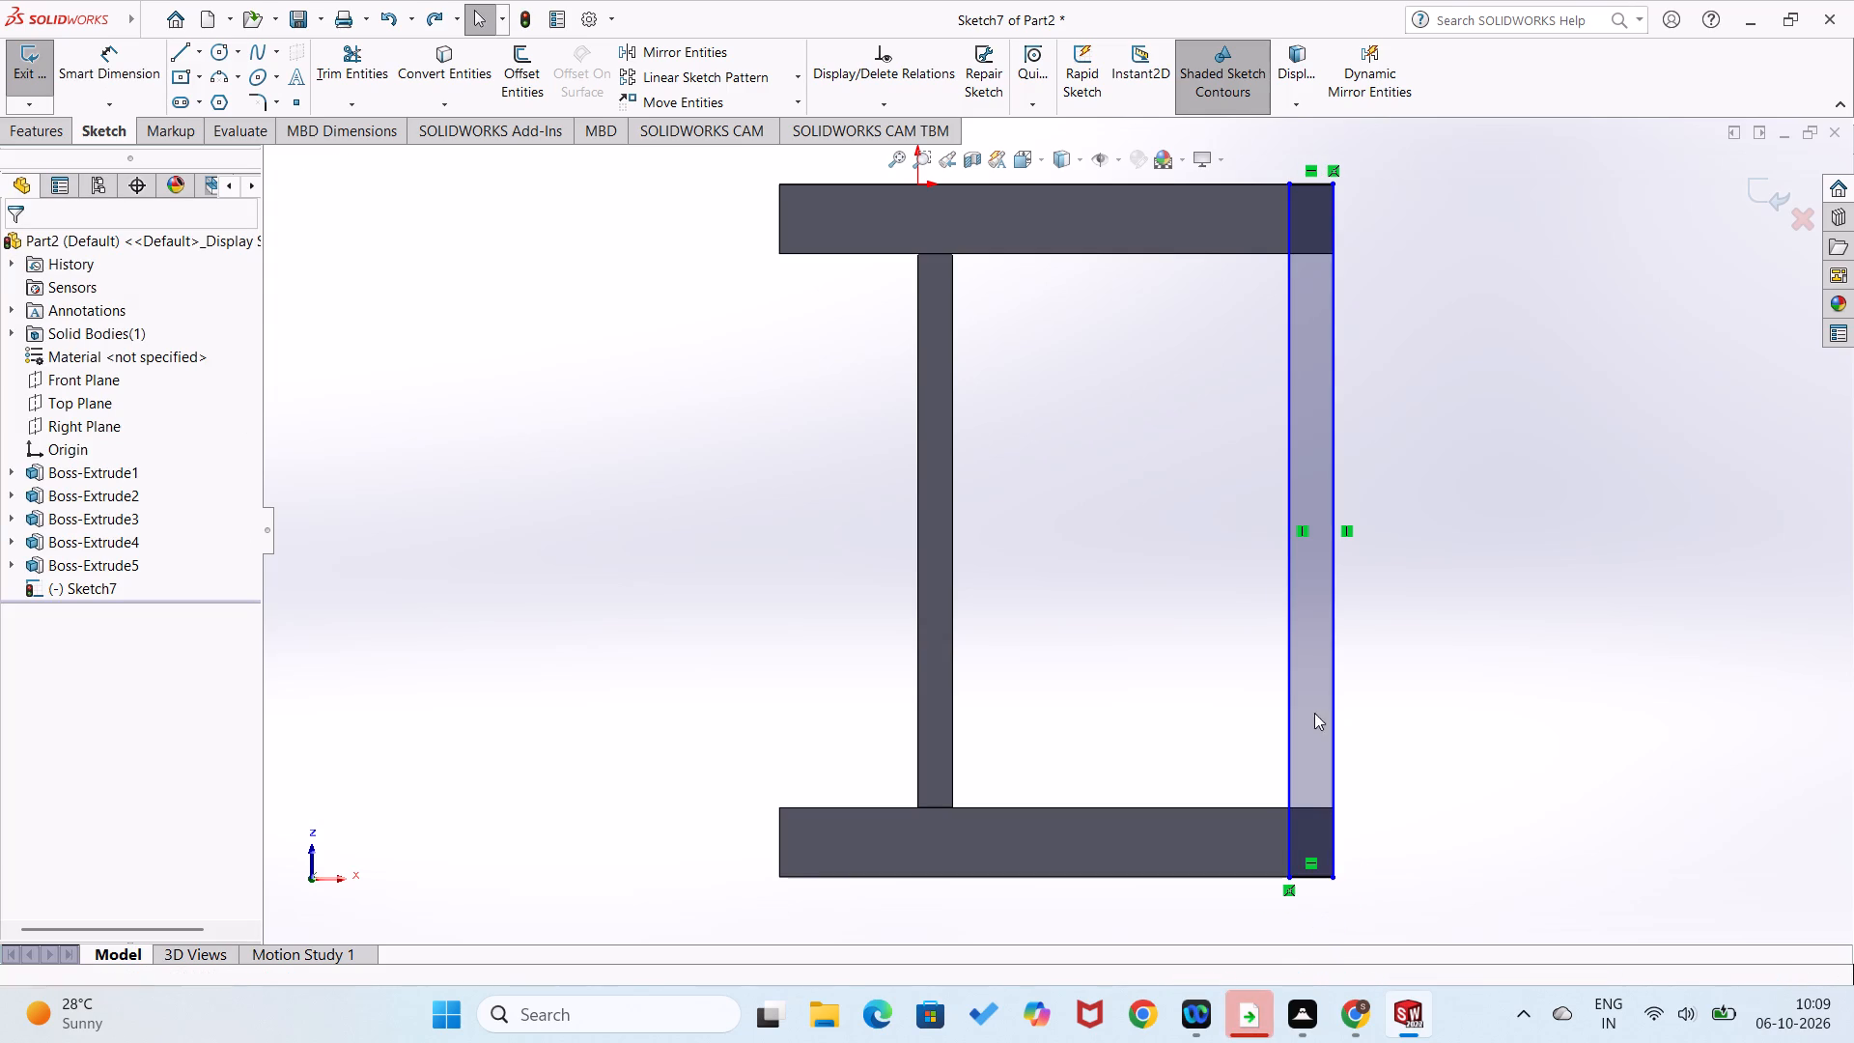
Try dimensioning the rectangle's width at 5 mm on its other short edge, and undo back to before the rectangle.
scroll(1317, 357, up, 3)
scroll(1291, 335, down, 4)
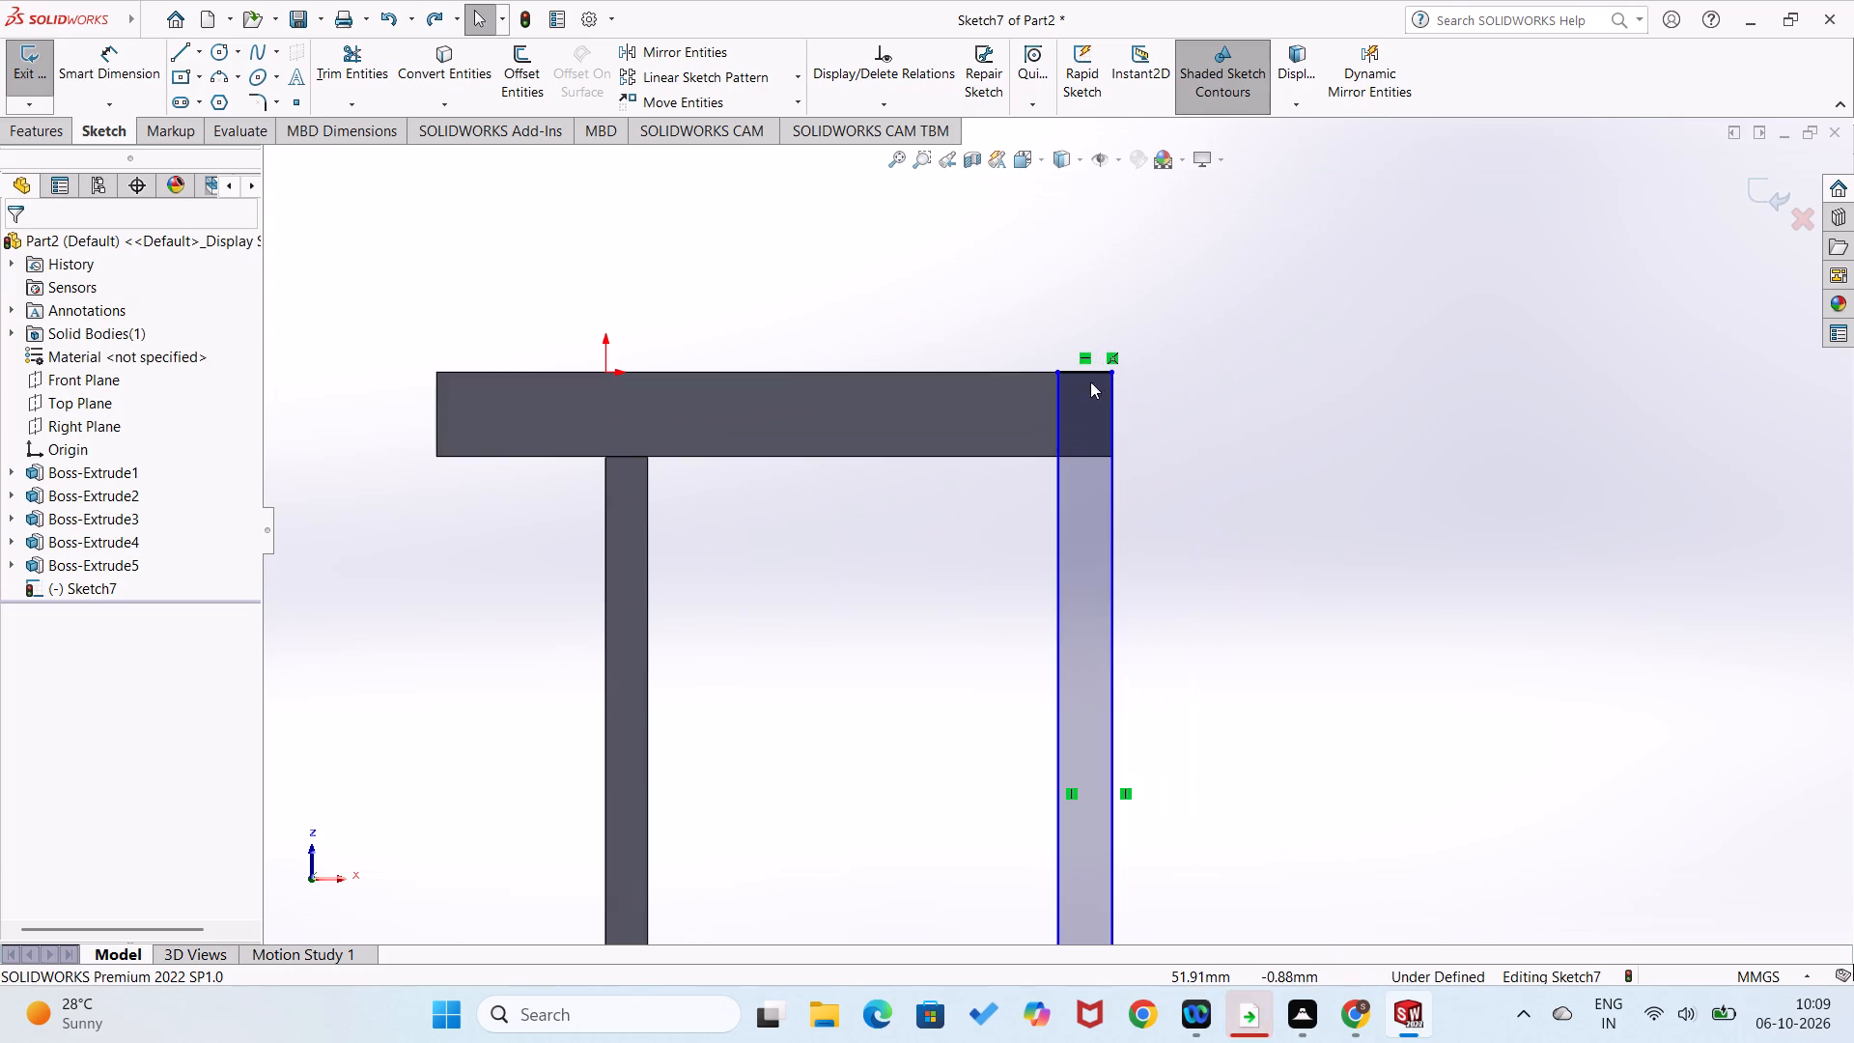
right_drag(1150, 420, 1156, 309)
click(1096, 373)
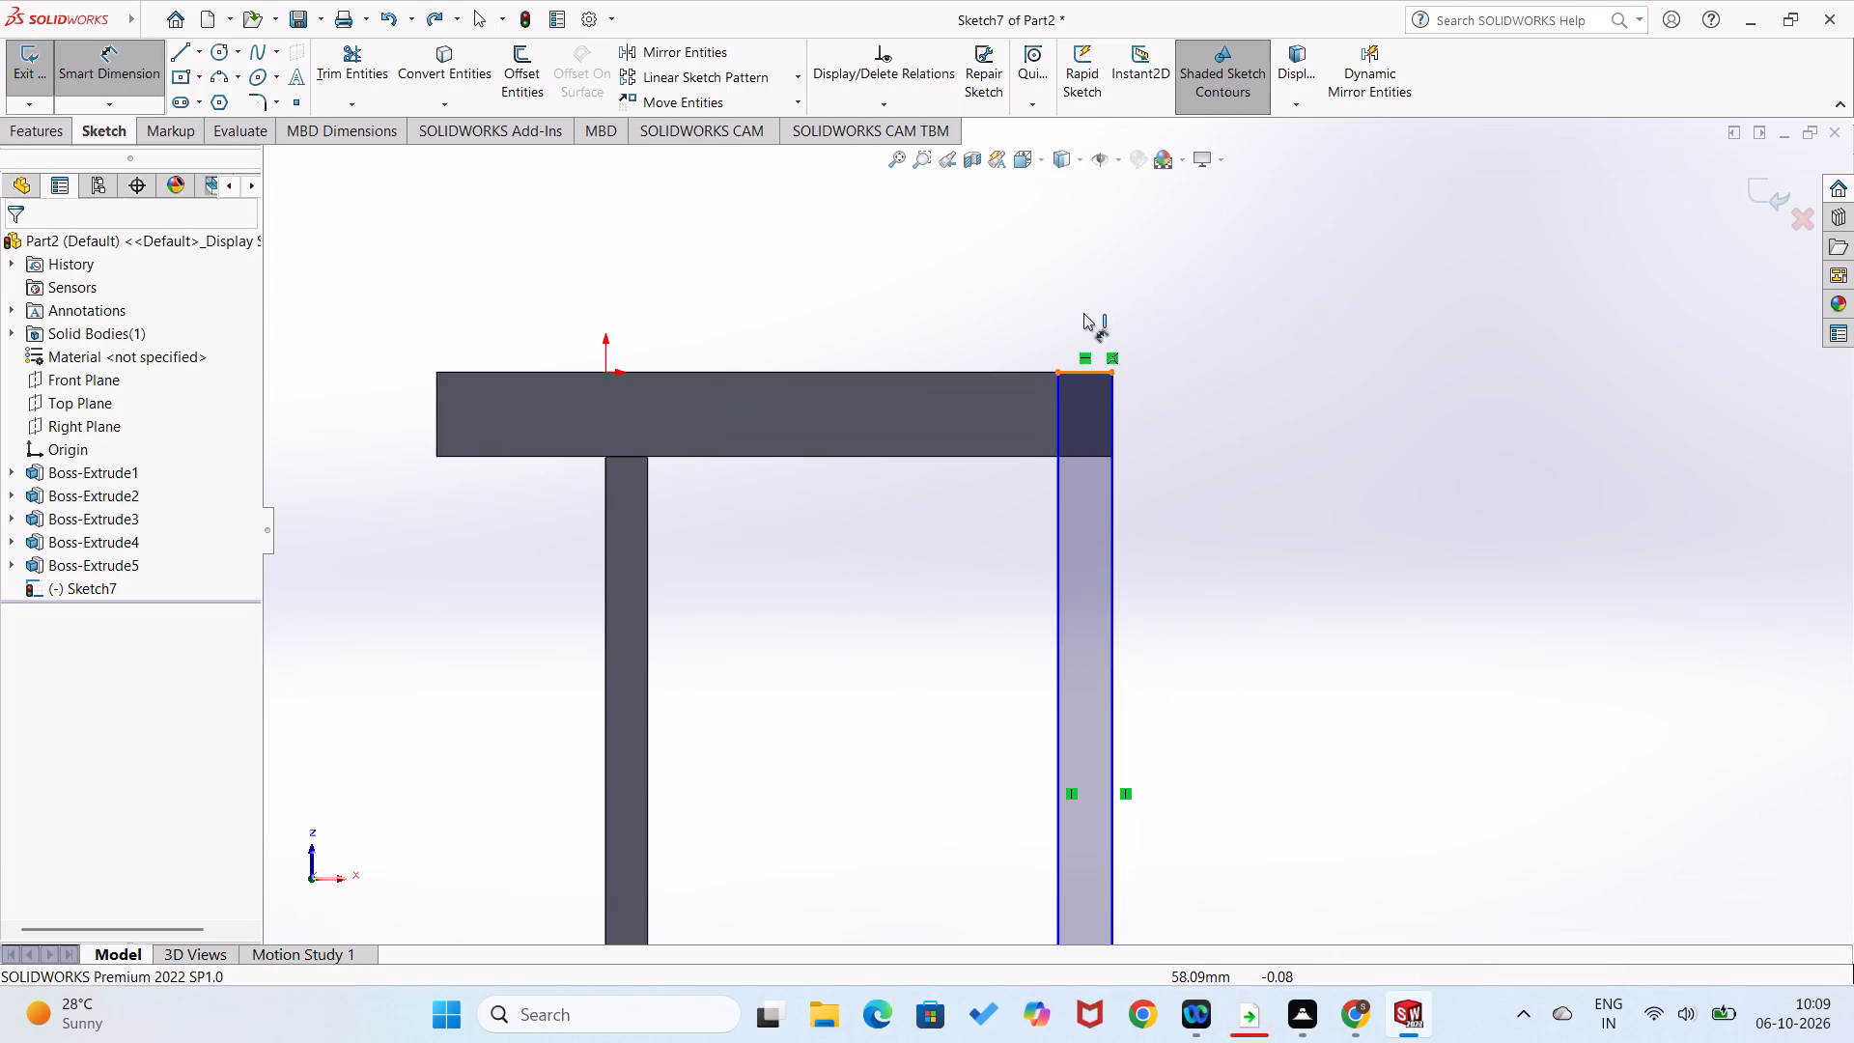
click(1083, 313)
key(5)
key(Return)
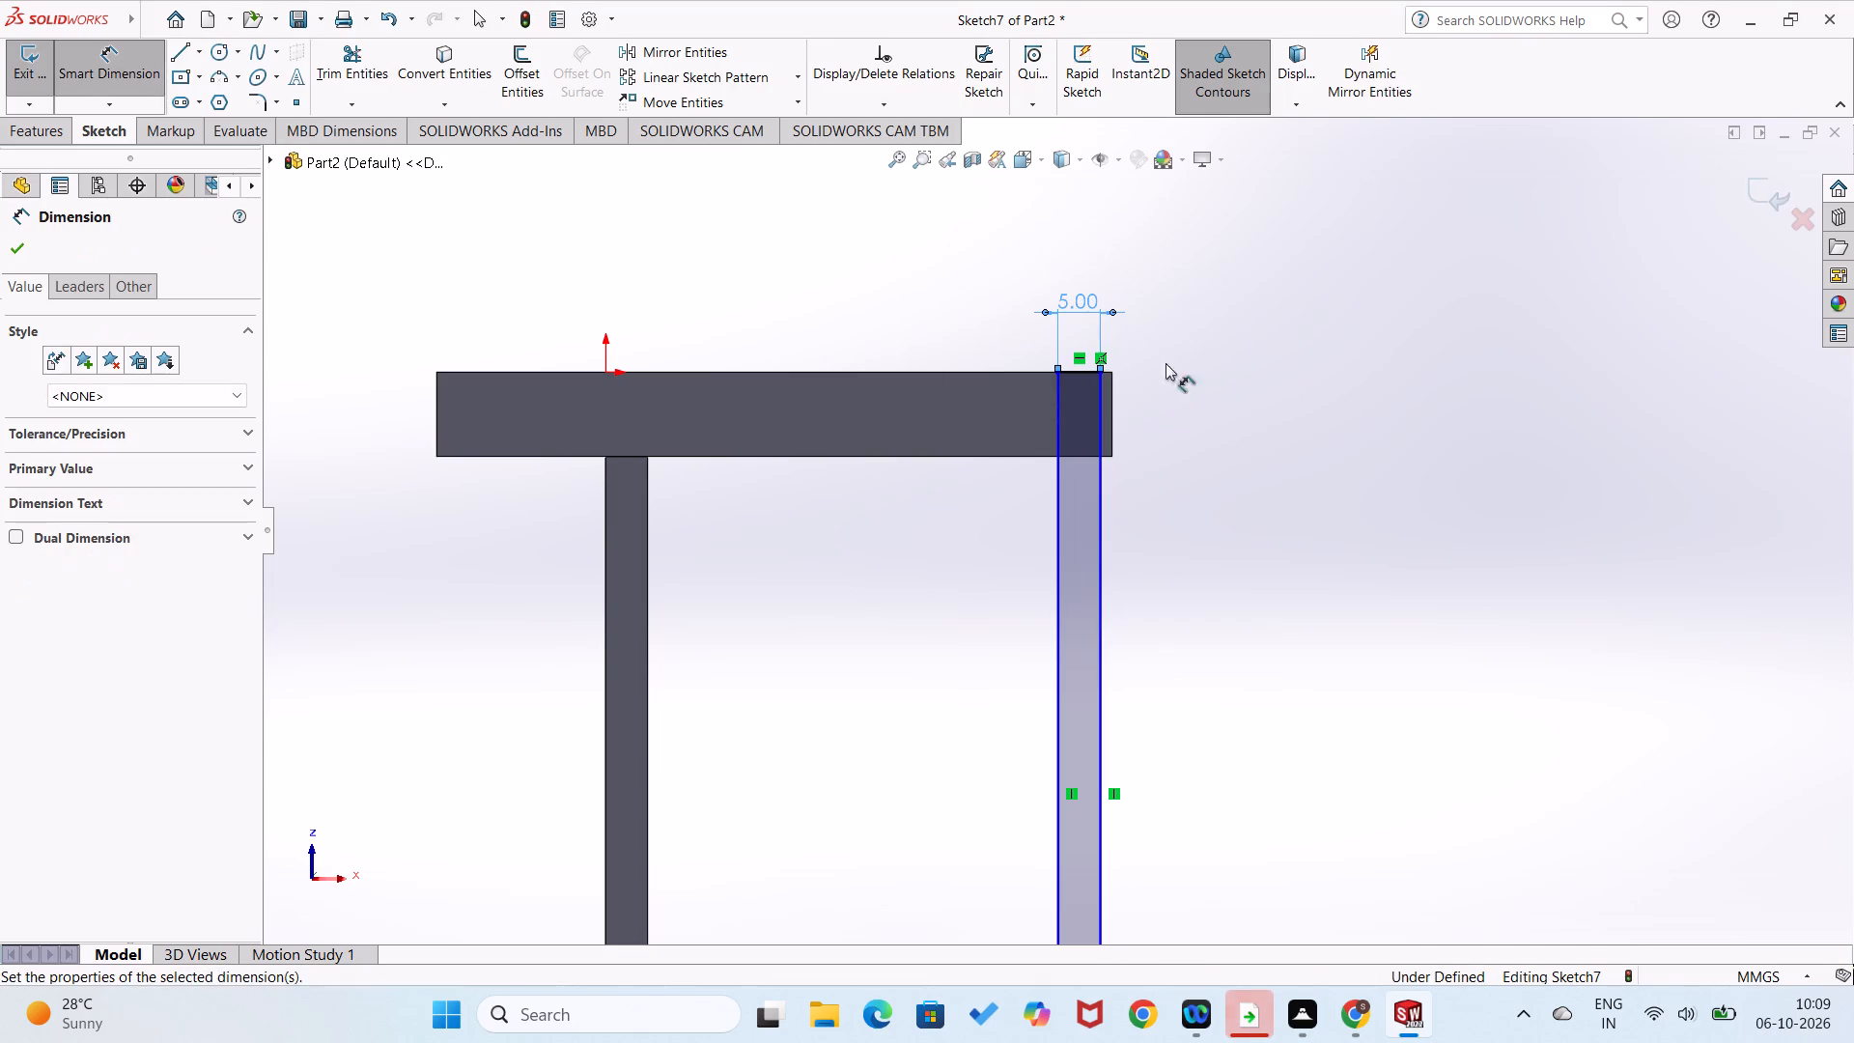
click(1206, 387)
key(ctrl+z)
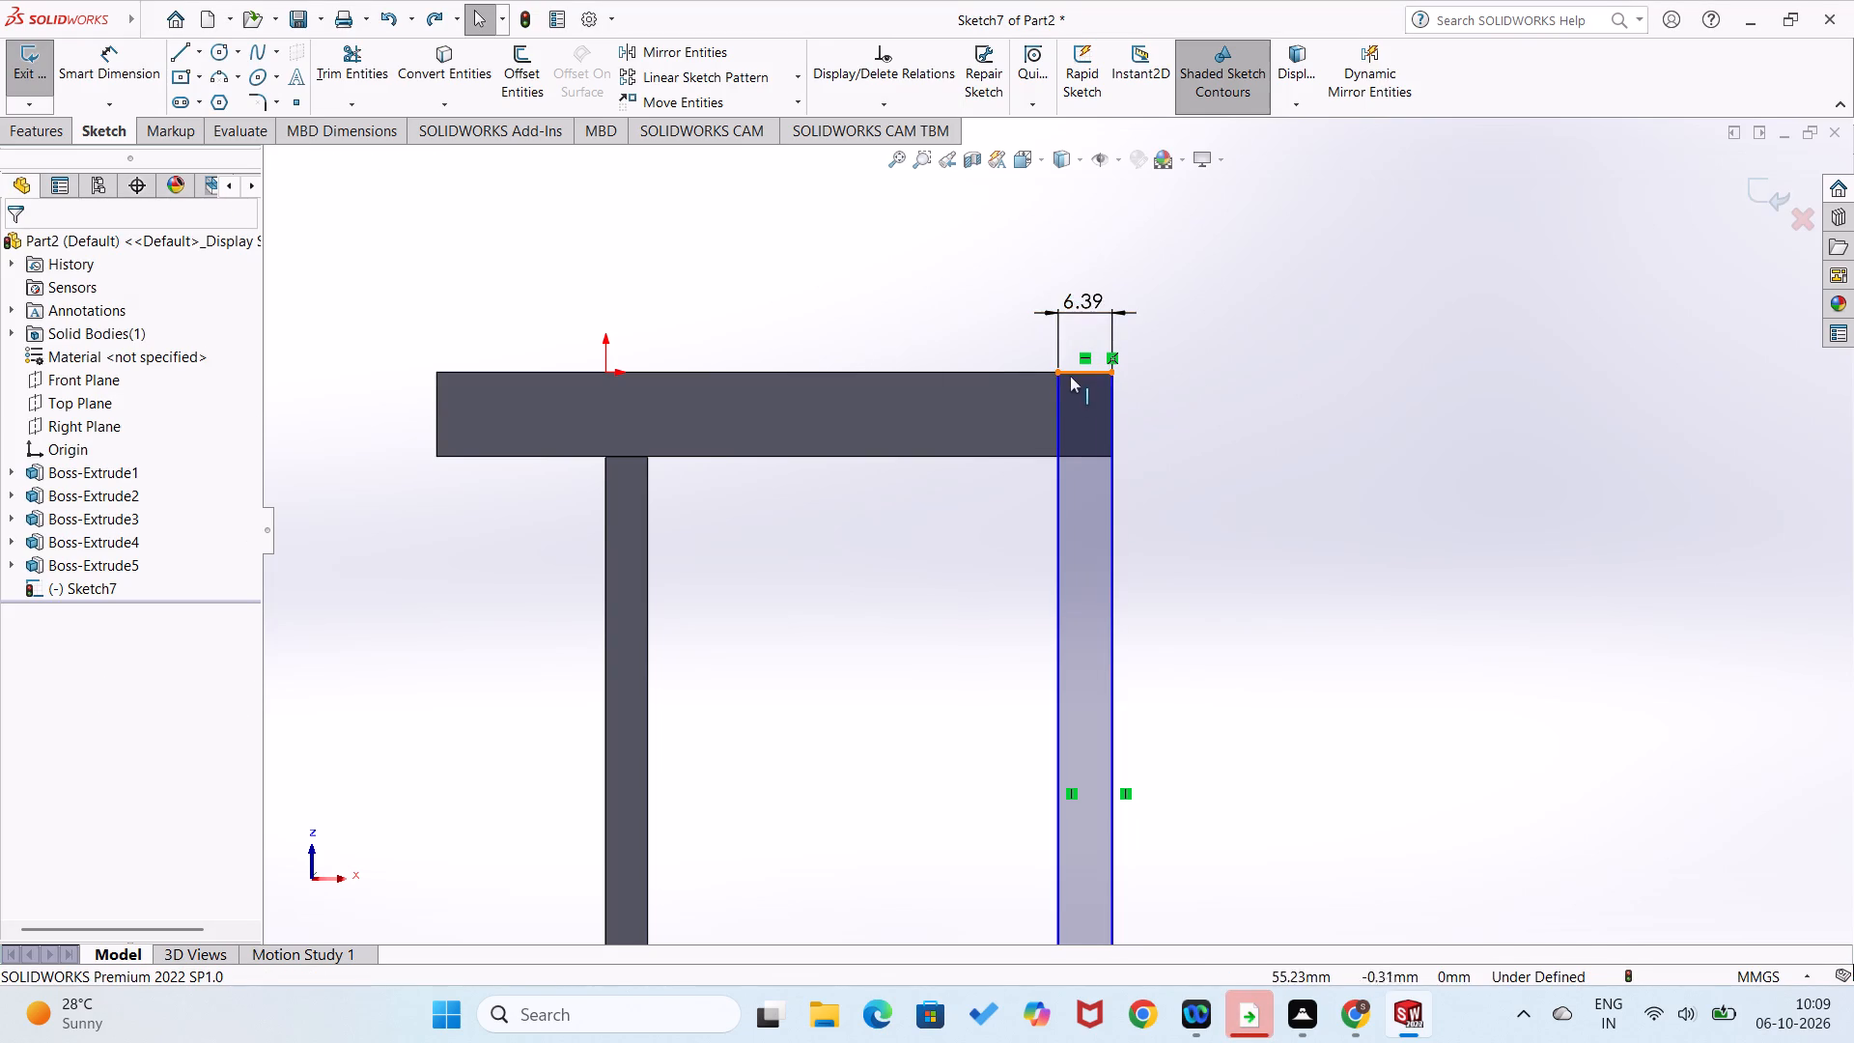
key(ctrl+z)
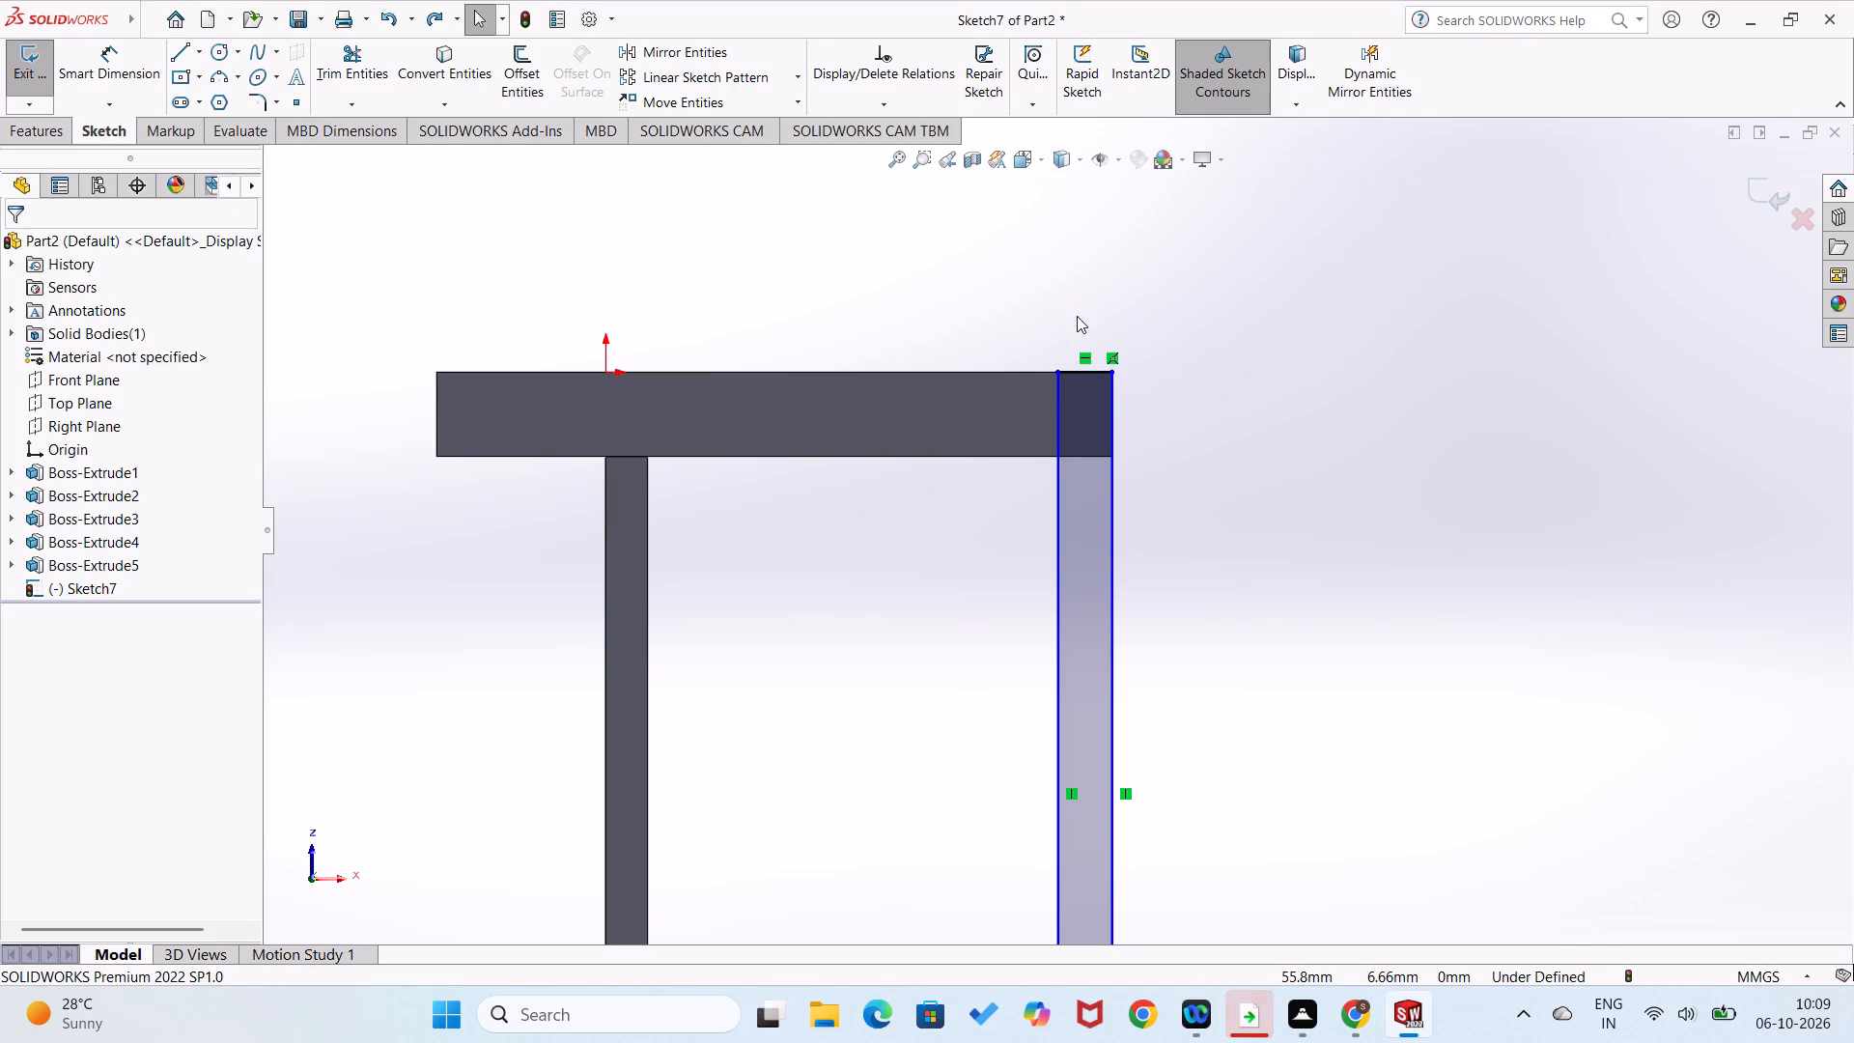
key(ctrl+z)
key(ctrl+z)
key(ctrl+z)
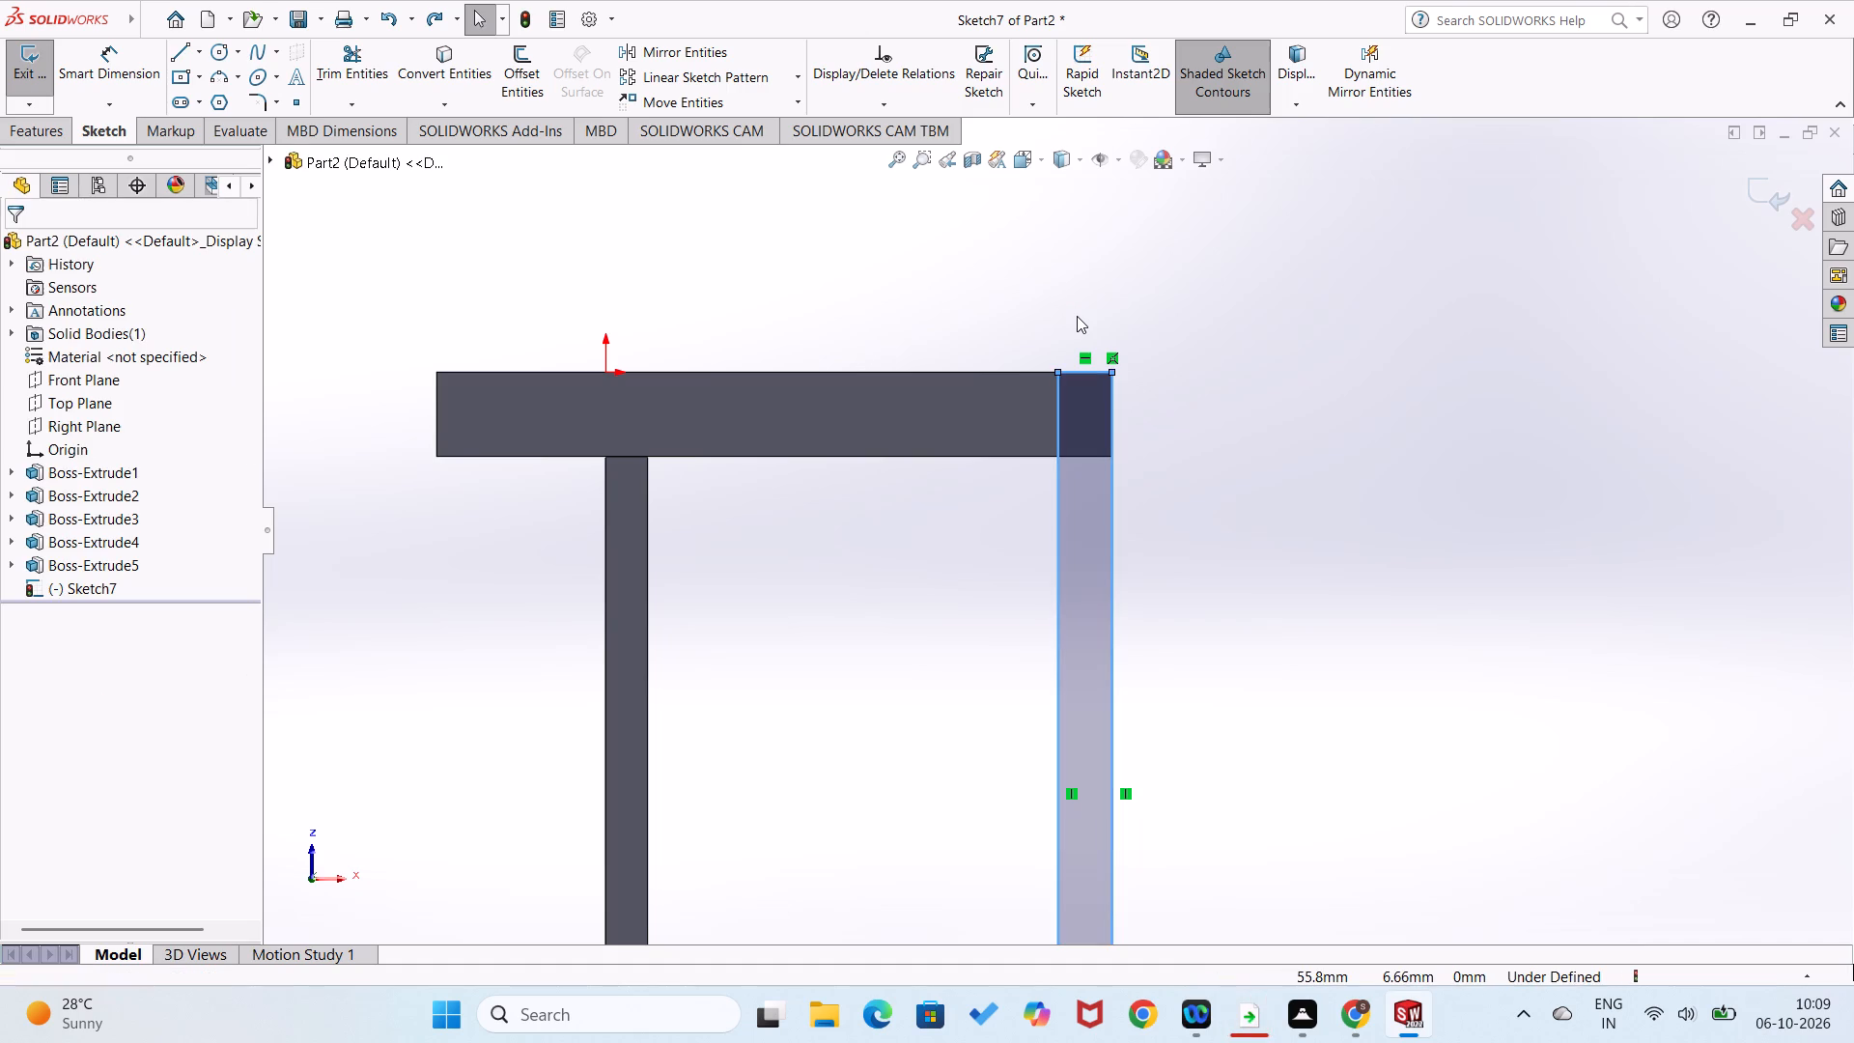
Sketch a corner rectangle 100 mm long and about 5.9 mm wide across both legs' 60 mm ends.
right_drag(1258, 323, 1165, 515)
right_drag(1167, 589, 1146, 516)
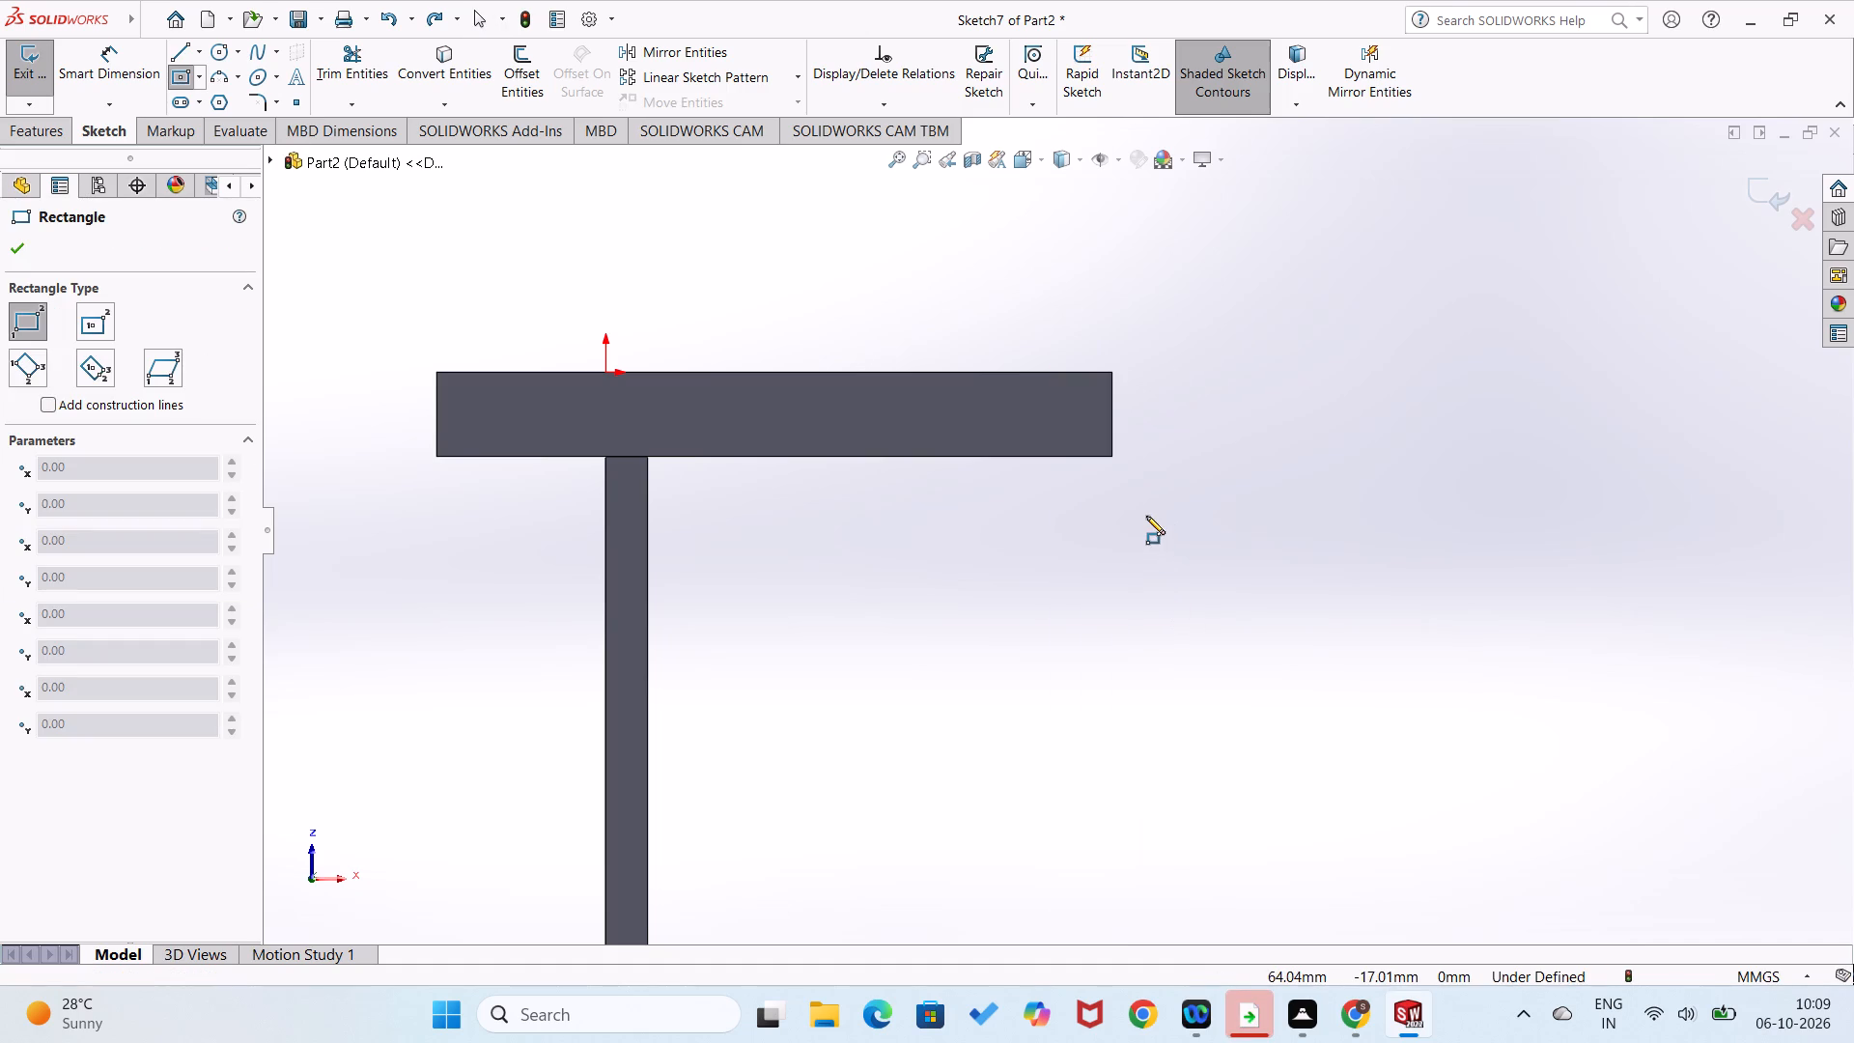
click(1109, 371)
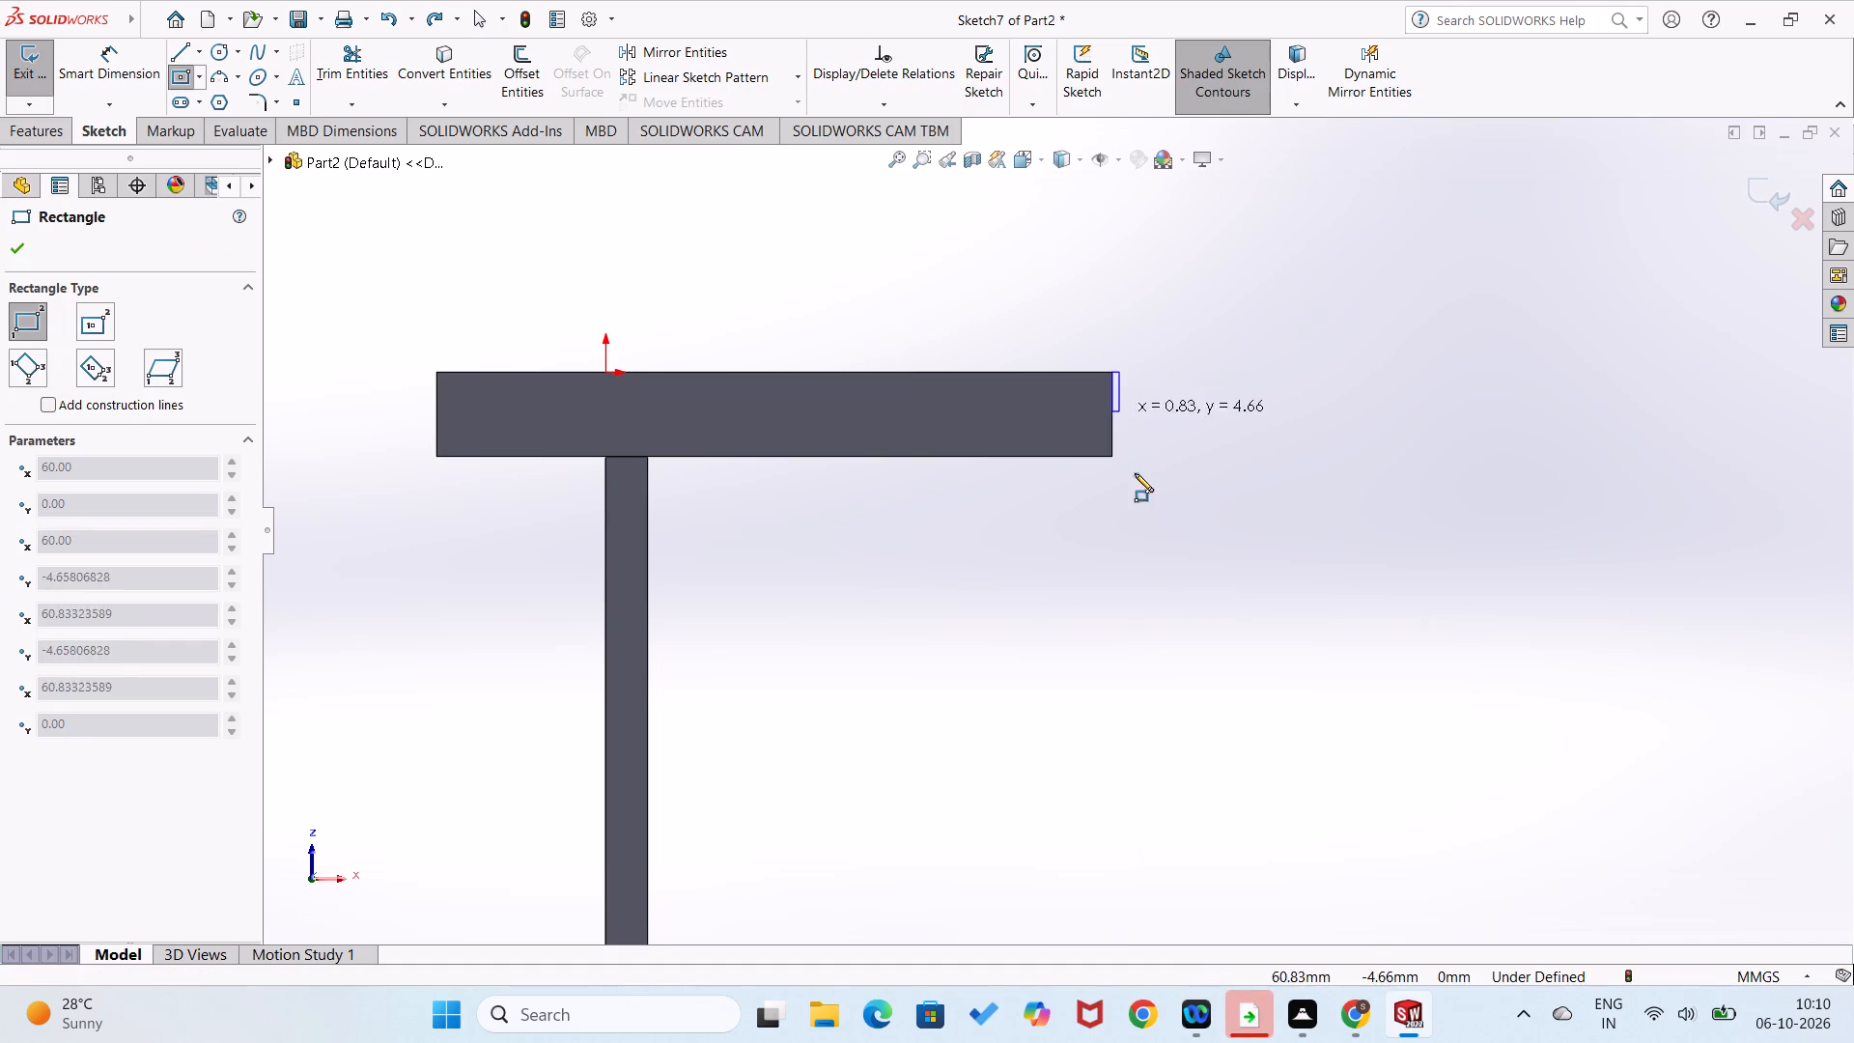
scroll(1134, 559, up, 4)
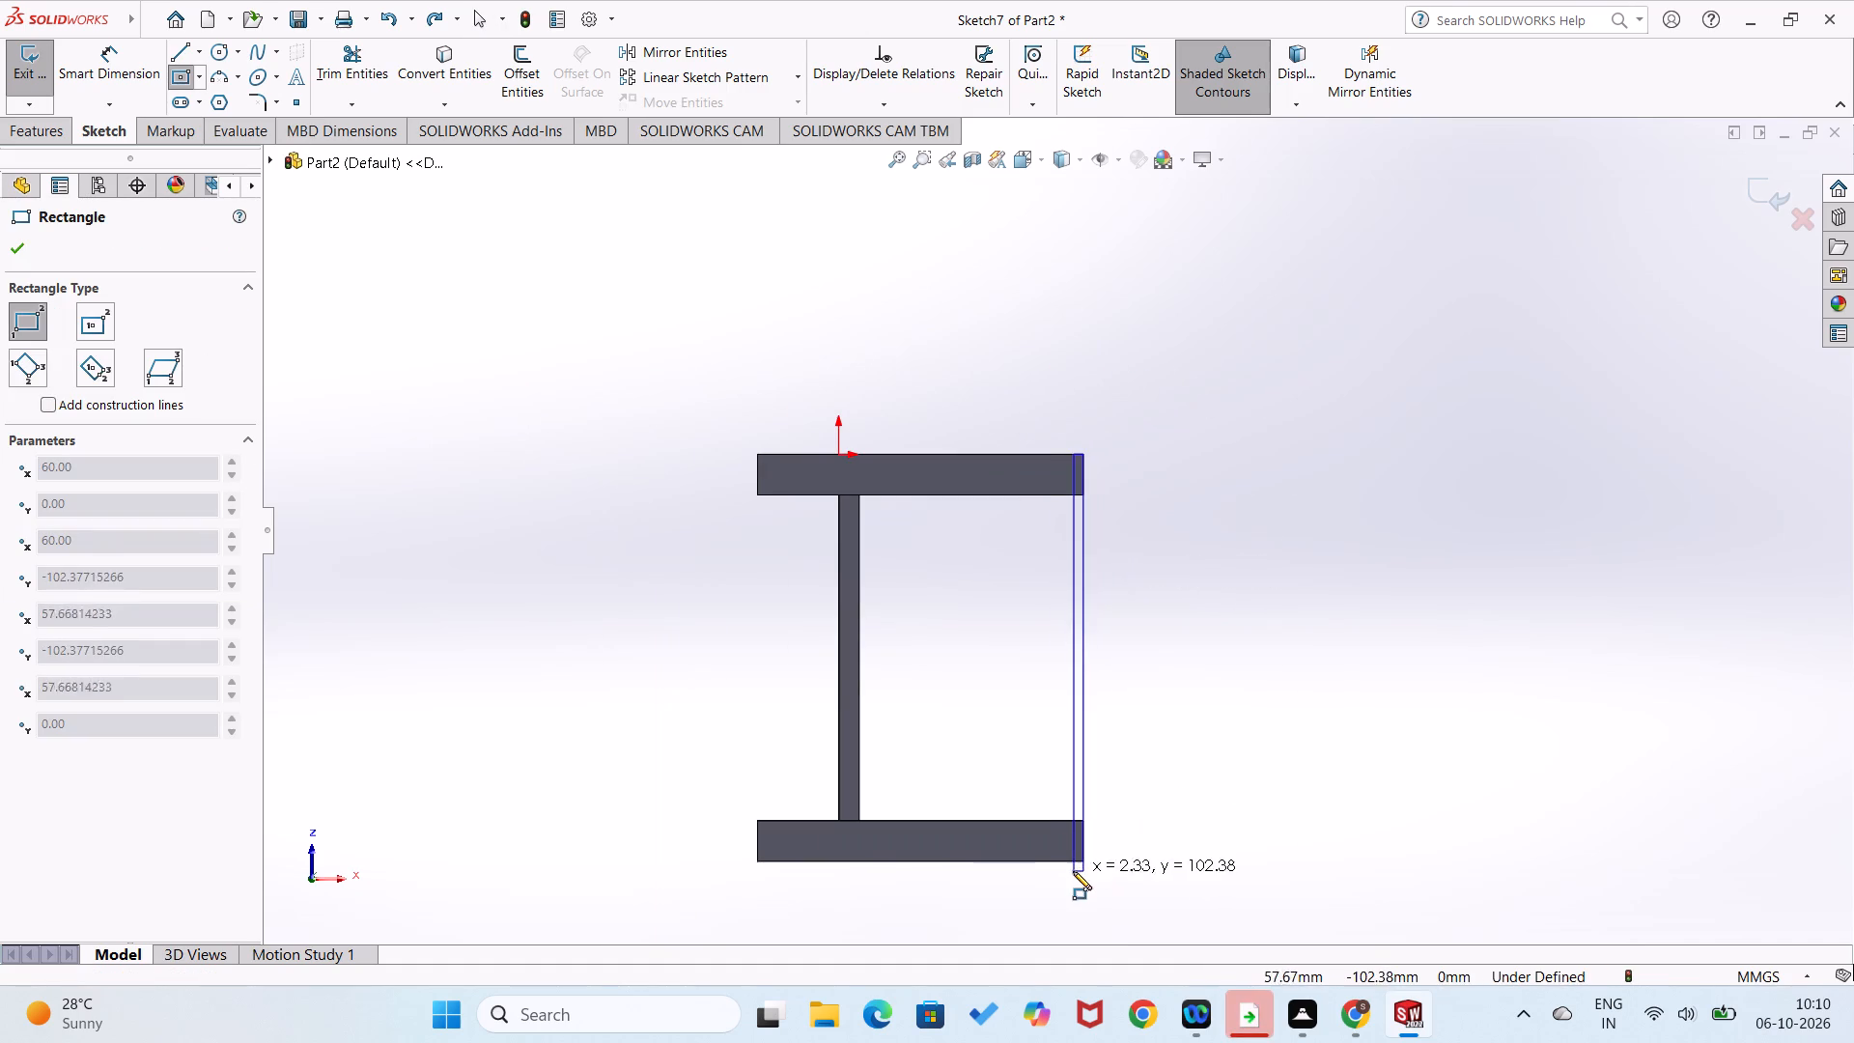
click(1059, 862)
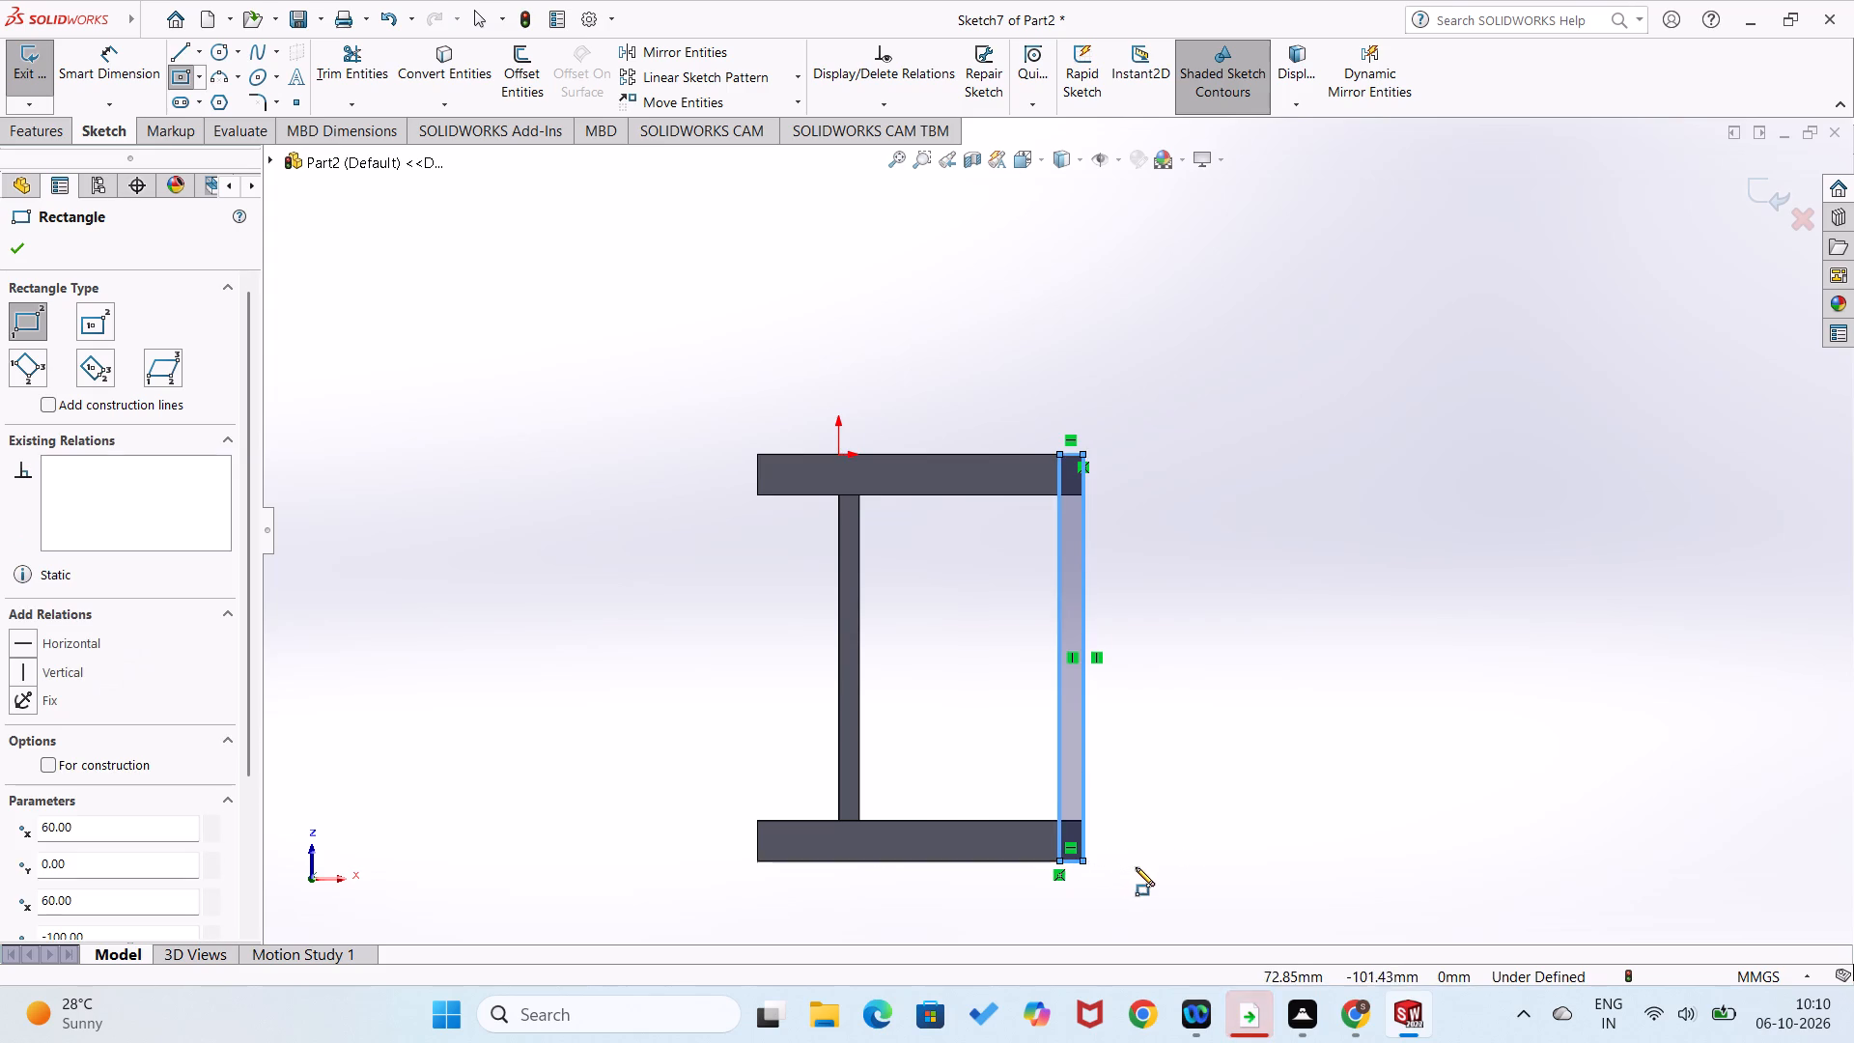
Dimension the rectangle's width at 5 mm on its short edge.
scroll(1136, 867, up, 3)
right_drag(1143, 715, 1115, 583)
scroll(991, 720, down, 5)
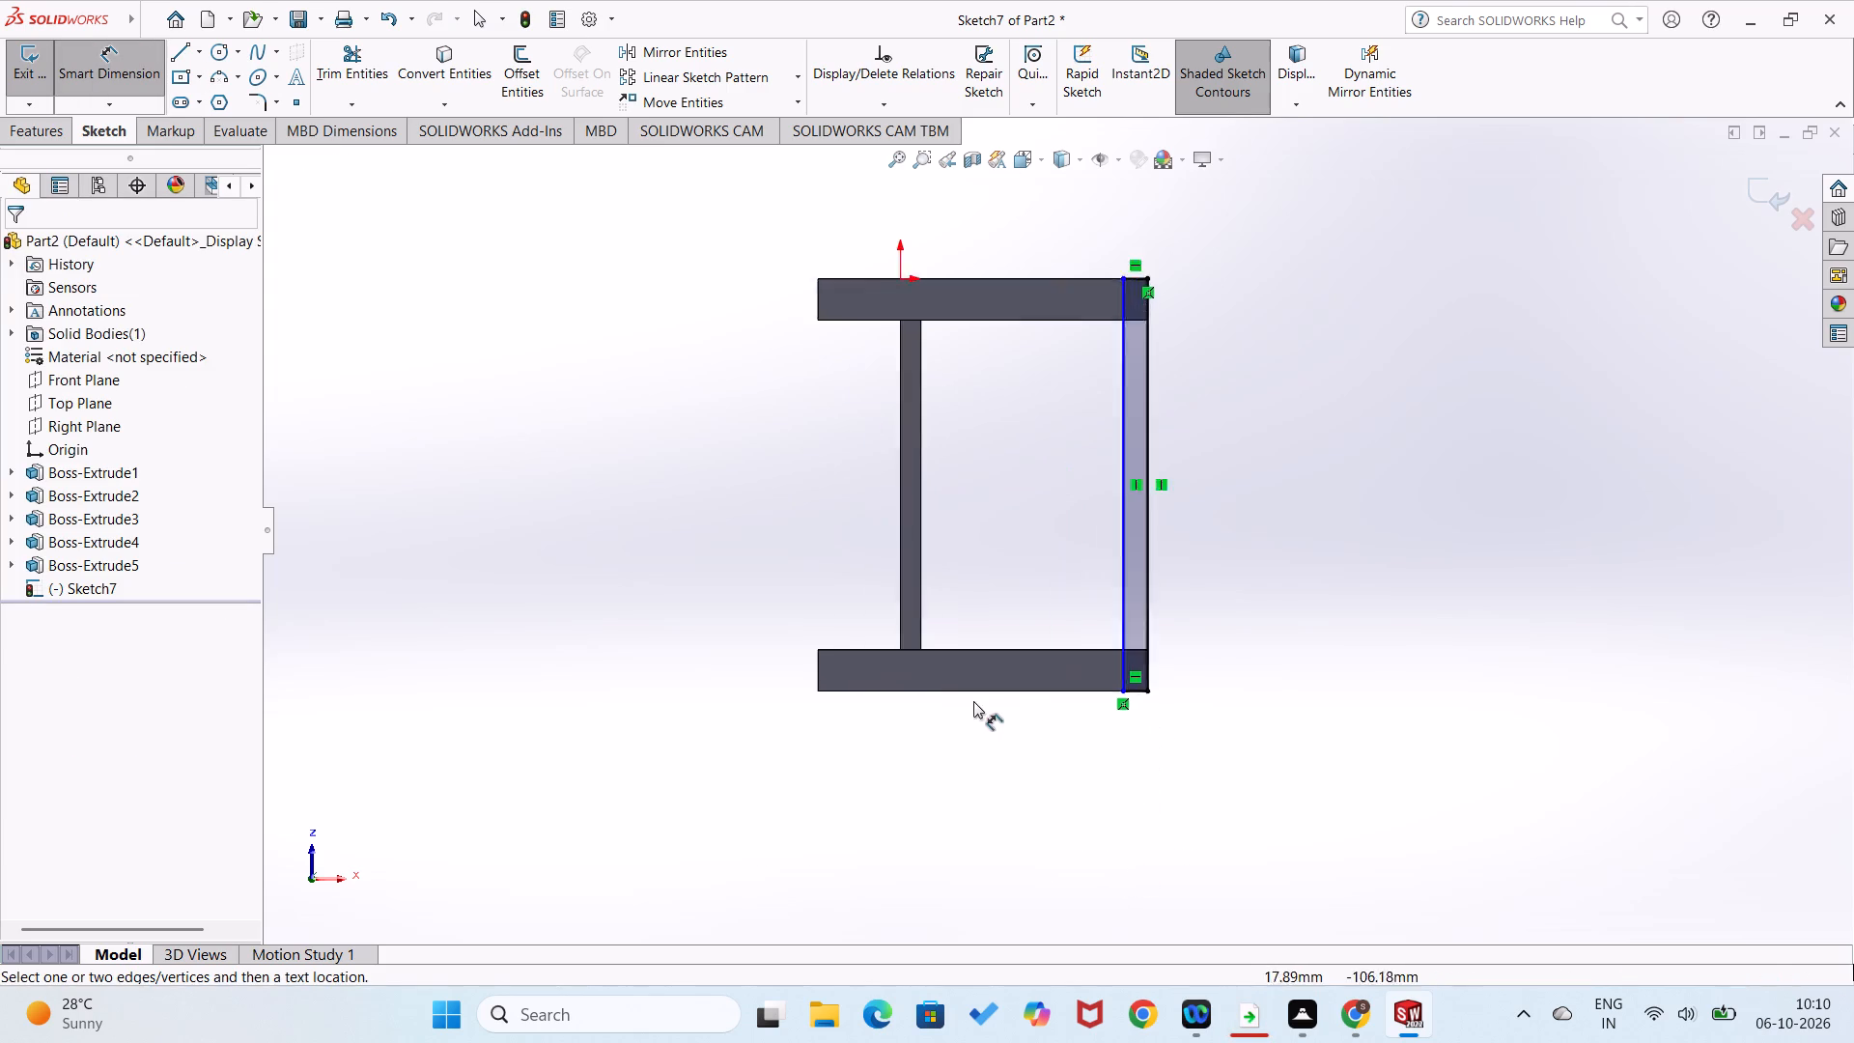
drag(1224, 665, 1230, 683)
click(1240, 729)
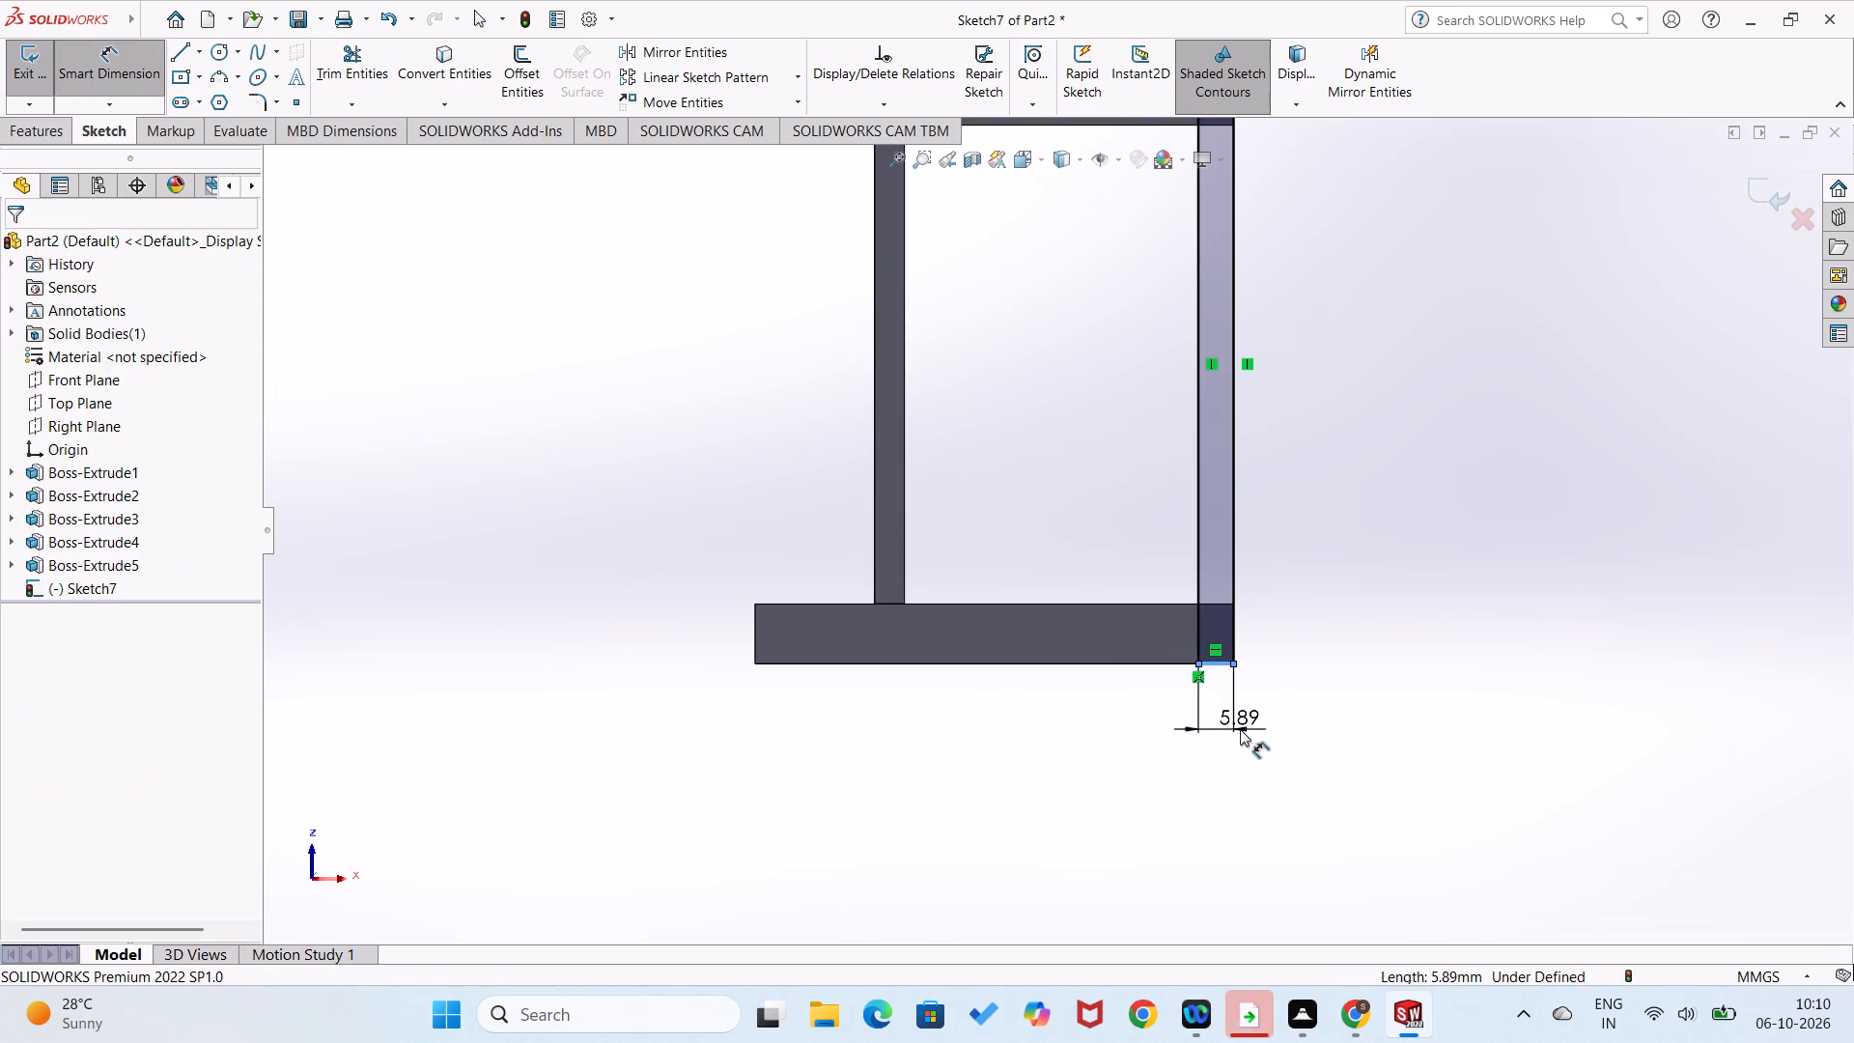
key(5)
key(Return)
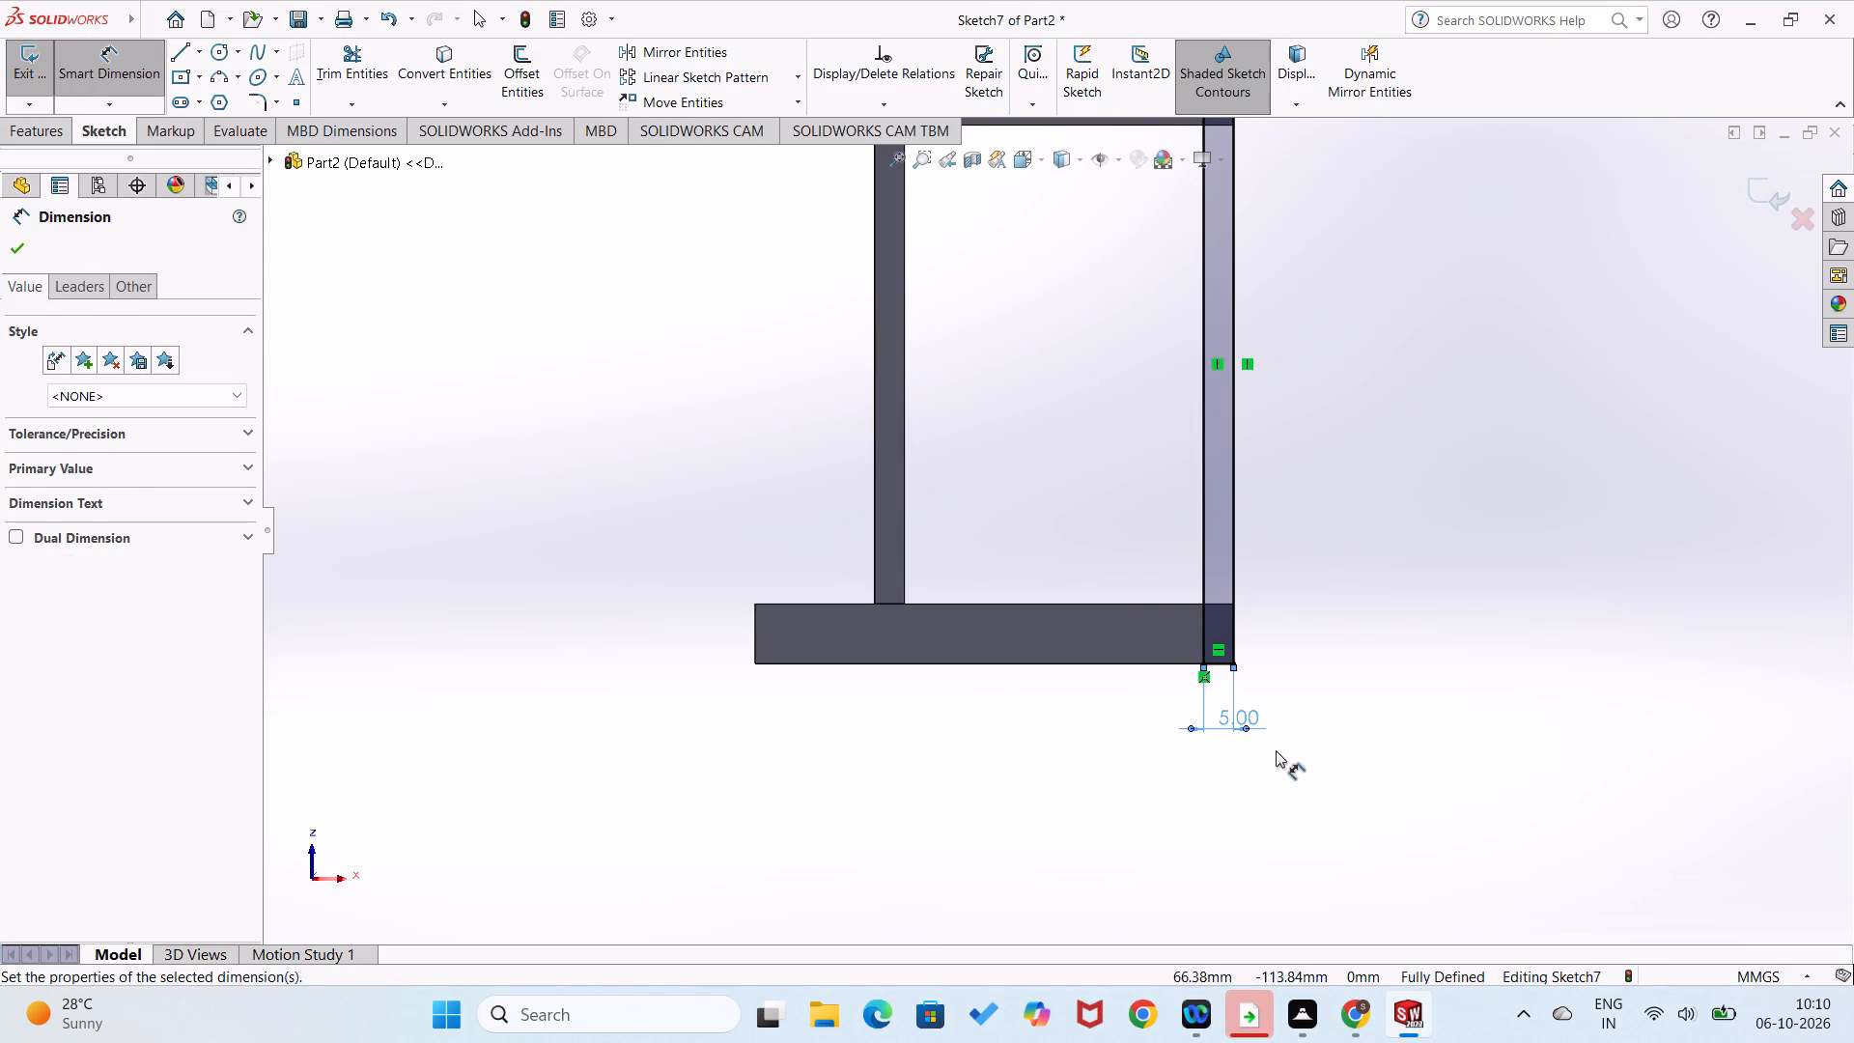
click(1277, 752)
Extrude the 100 by 5 mm rectangle 5 mm blind in the reversed direction with merged result.
scroll(1286, 617, up, 2)
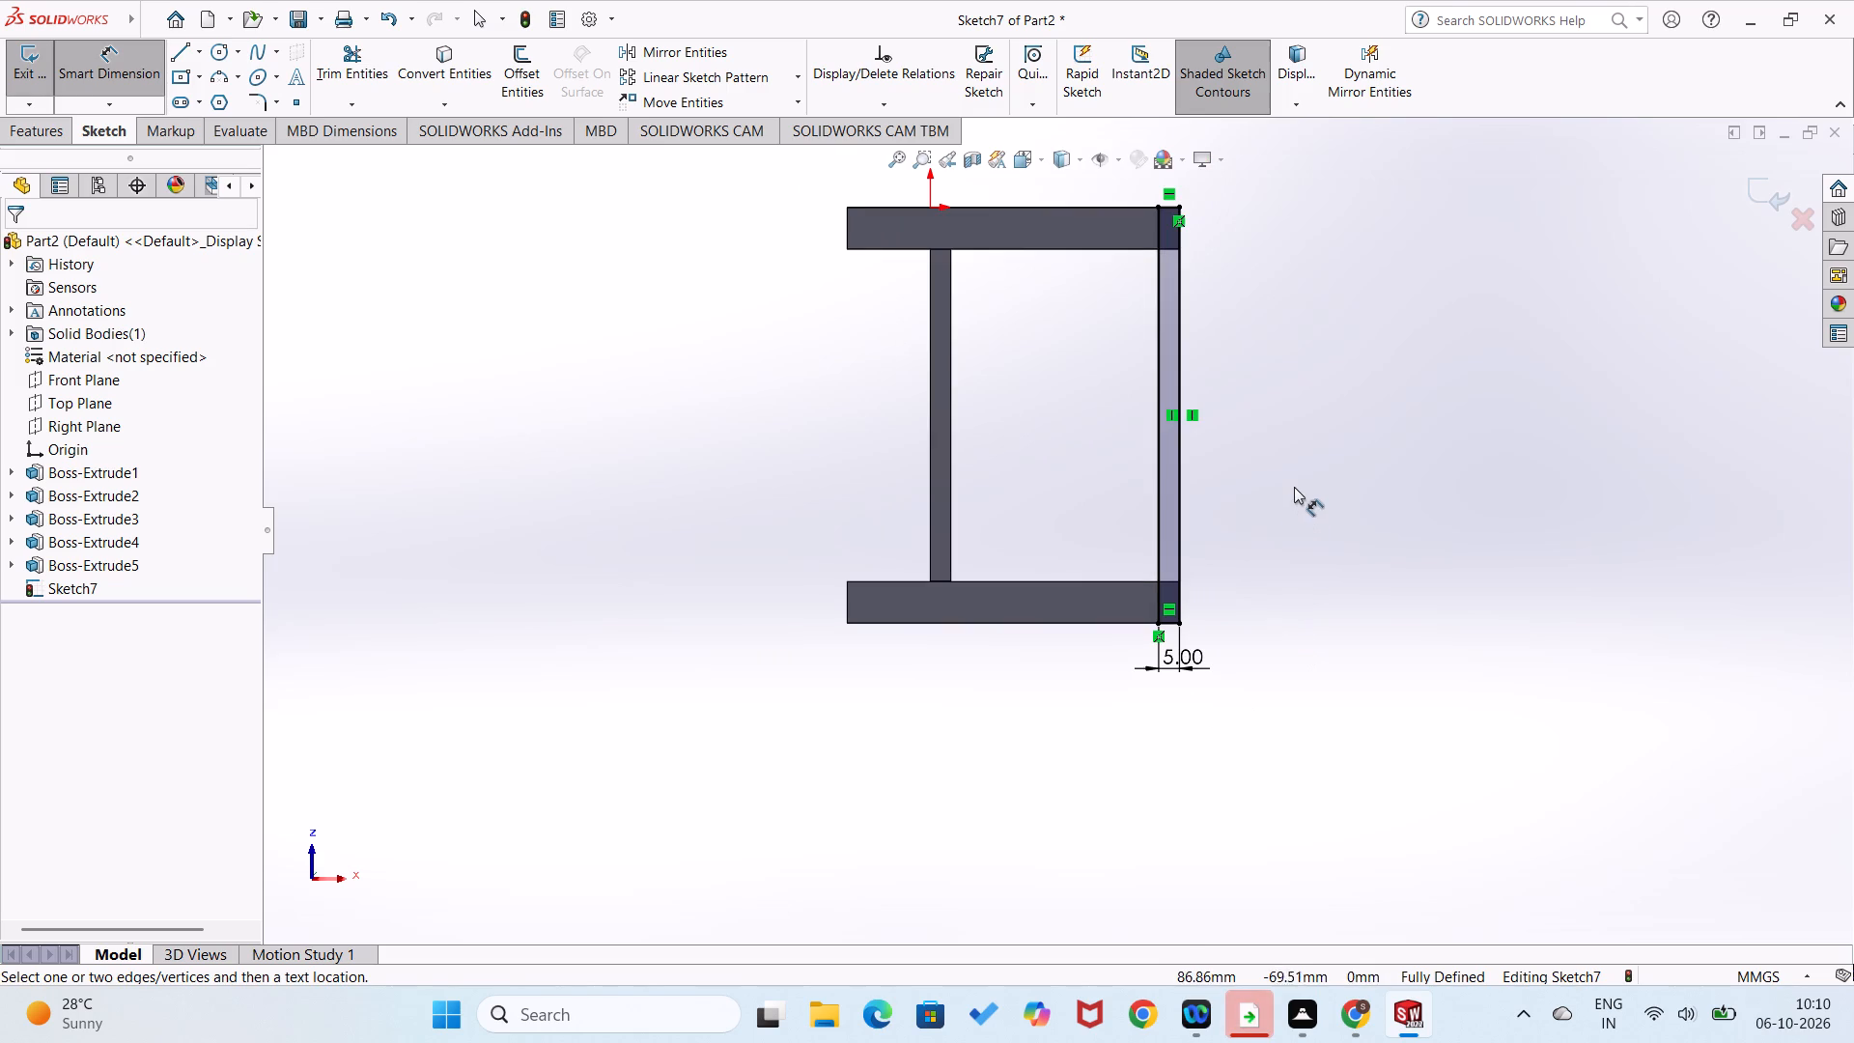
middle_drag(1294, 485, 1163, 509)
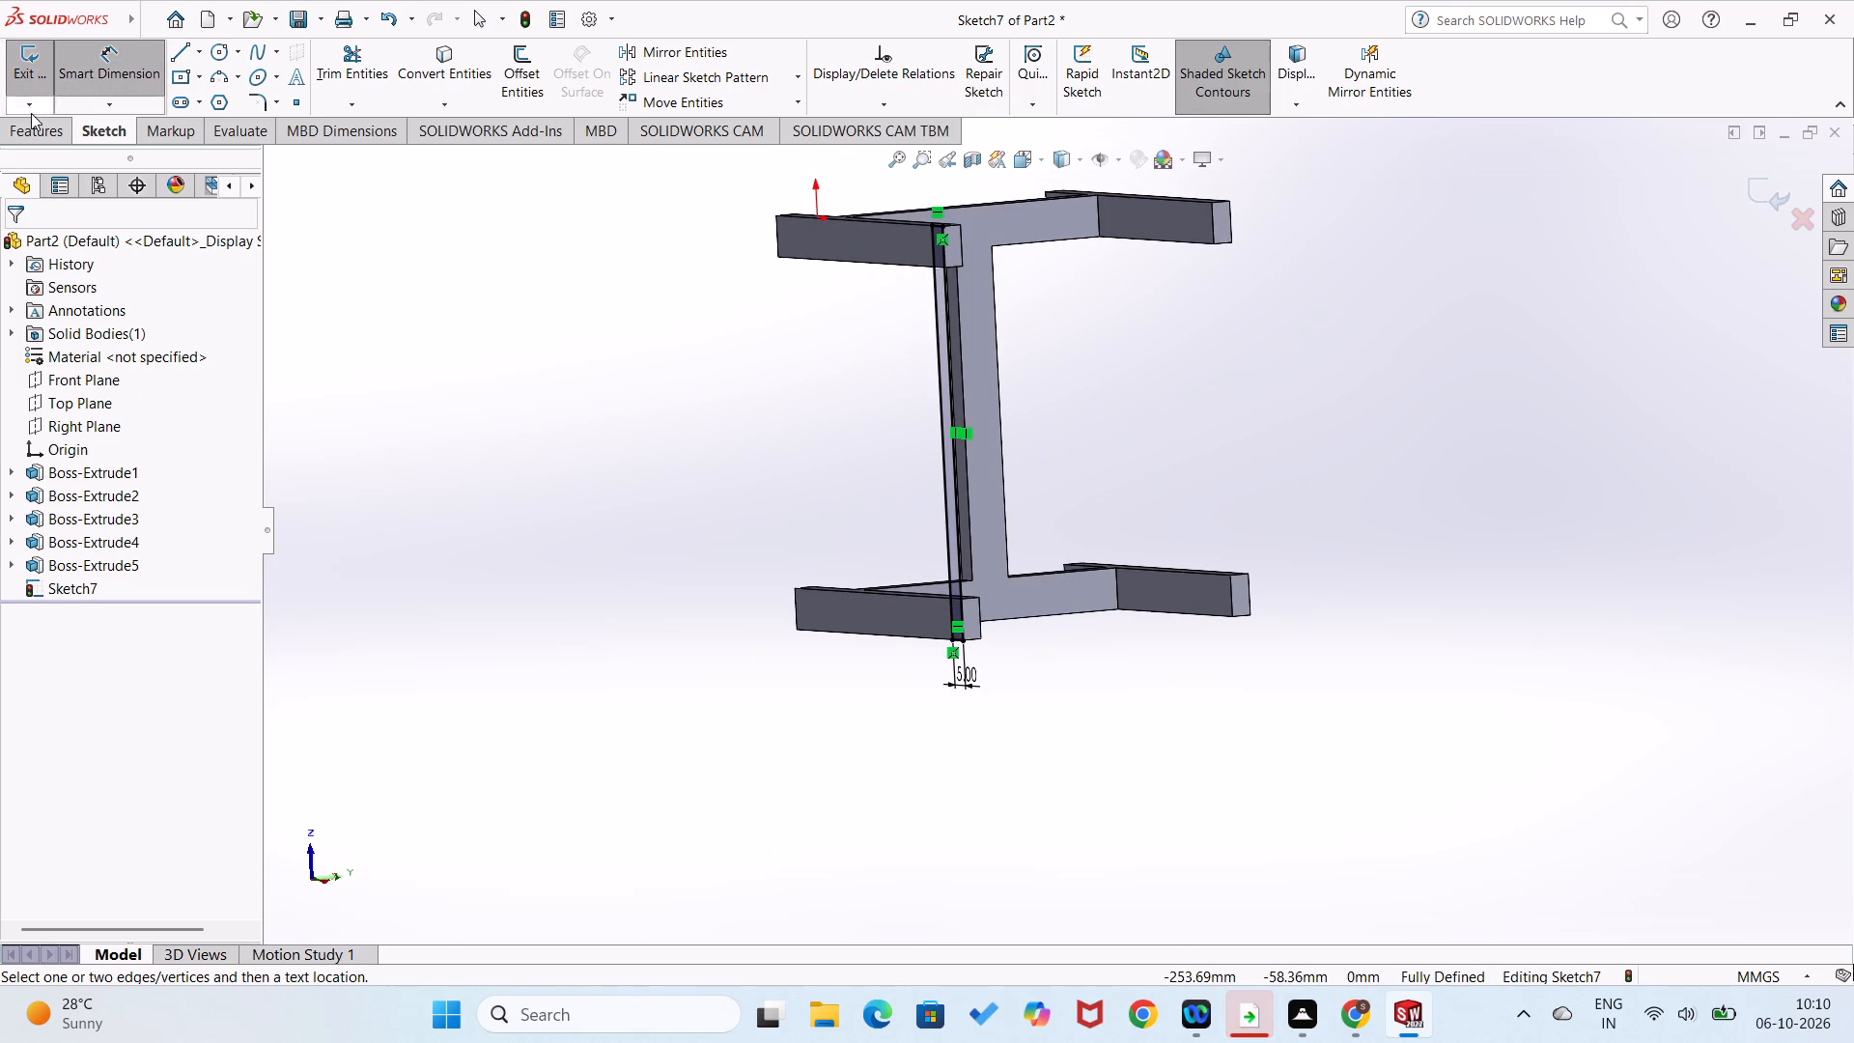
click(36, 128)
click(35, 59)
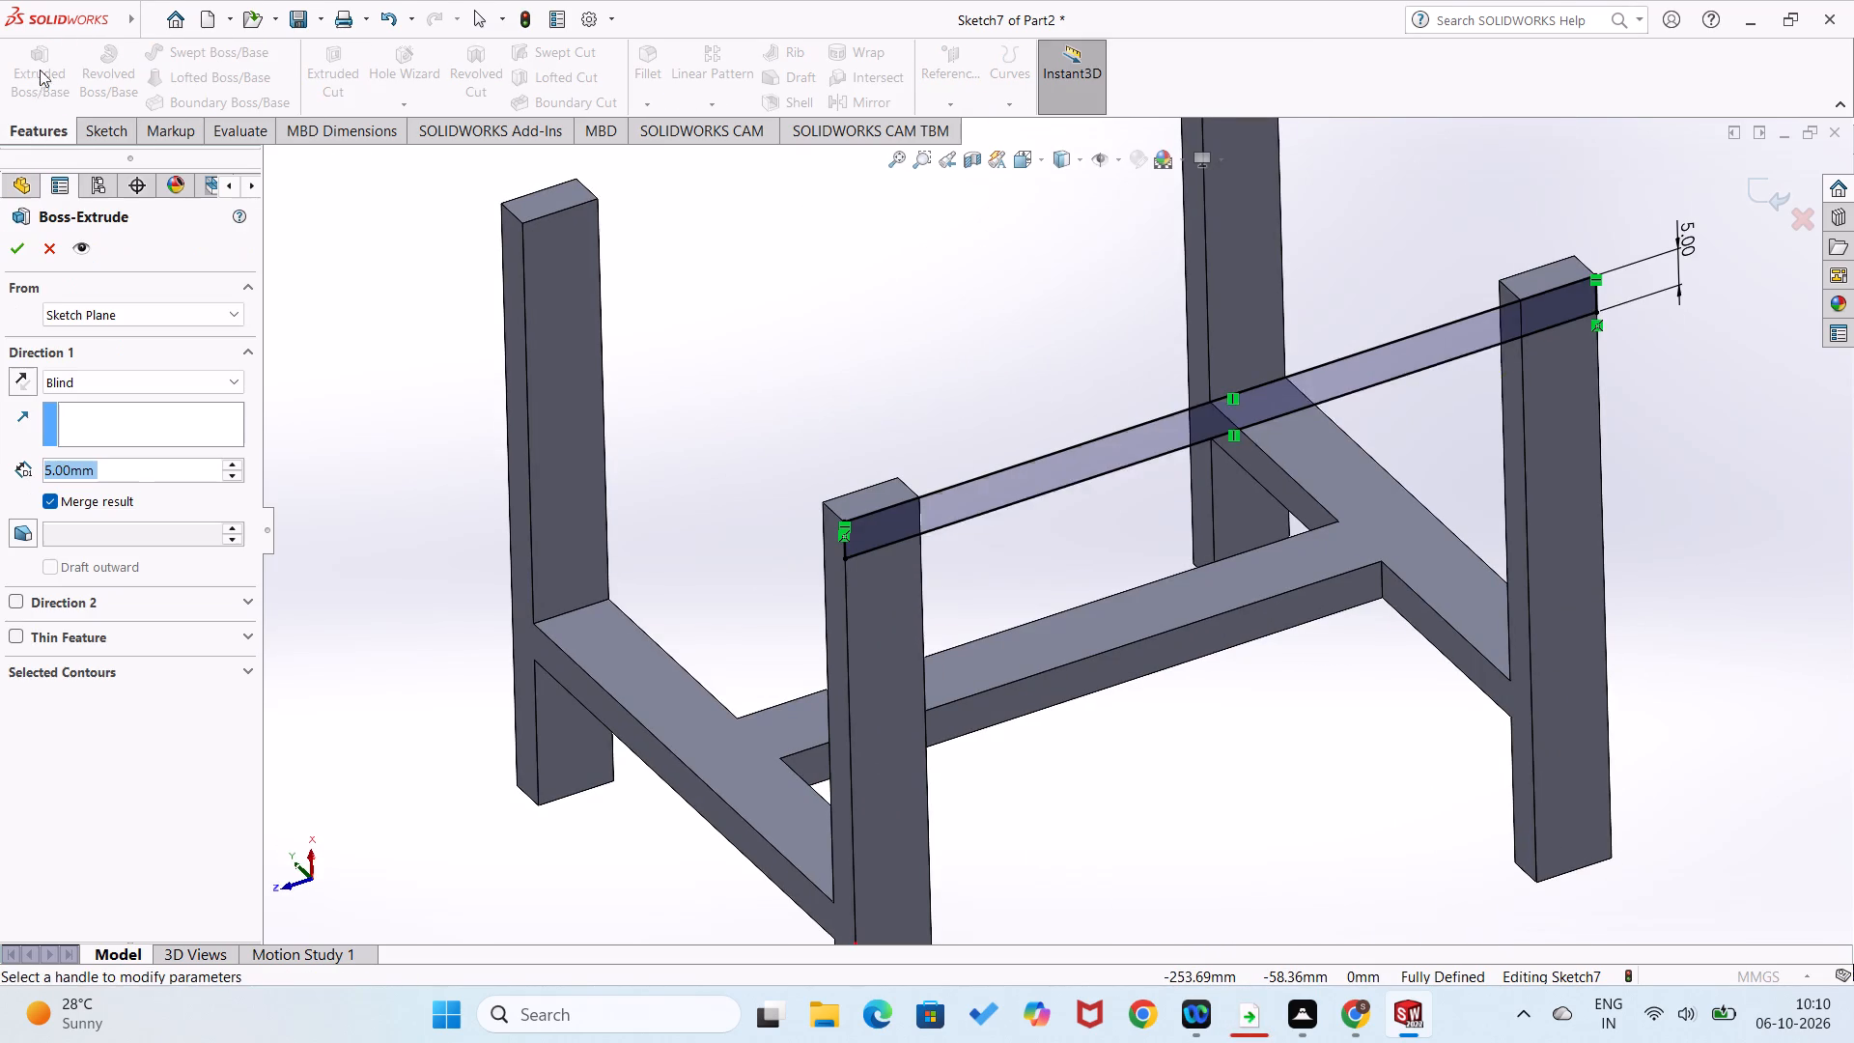
click(30, 377)
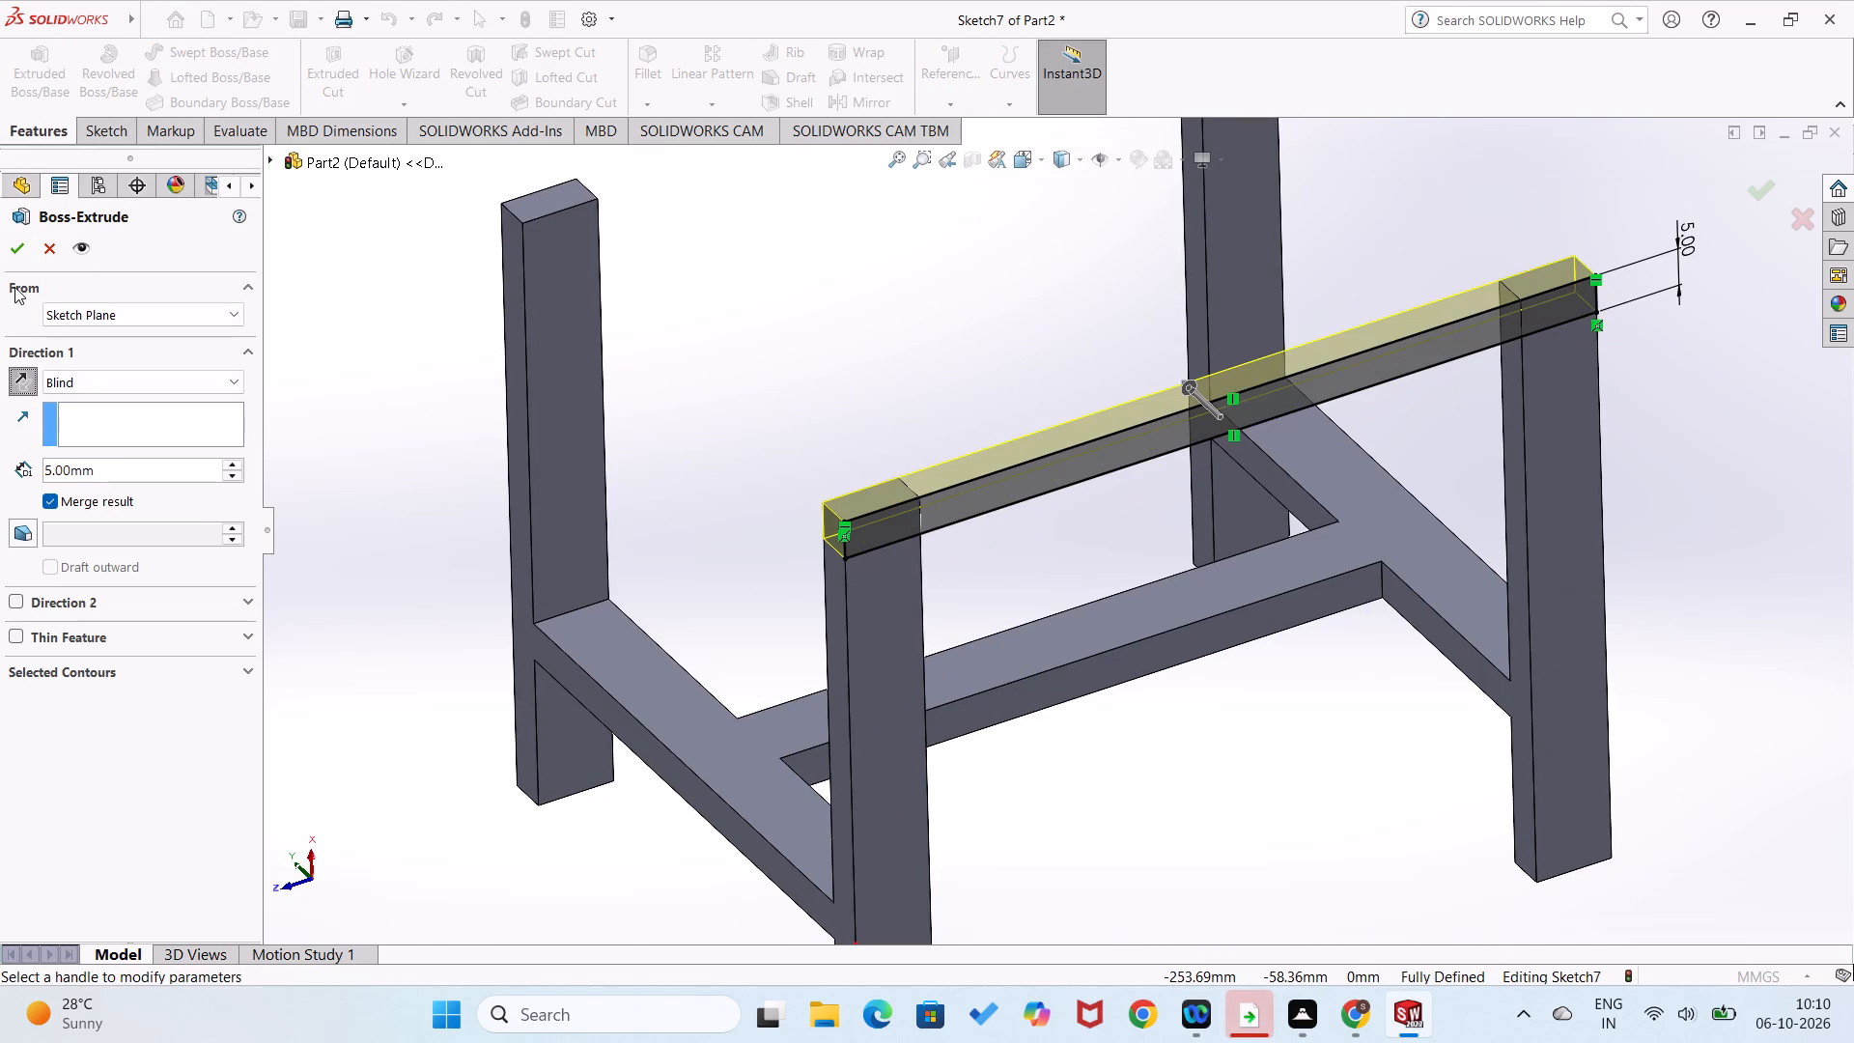
click(22, 242)
click(410, 393)
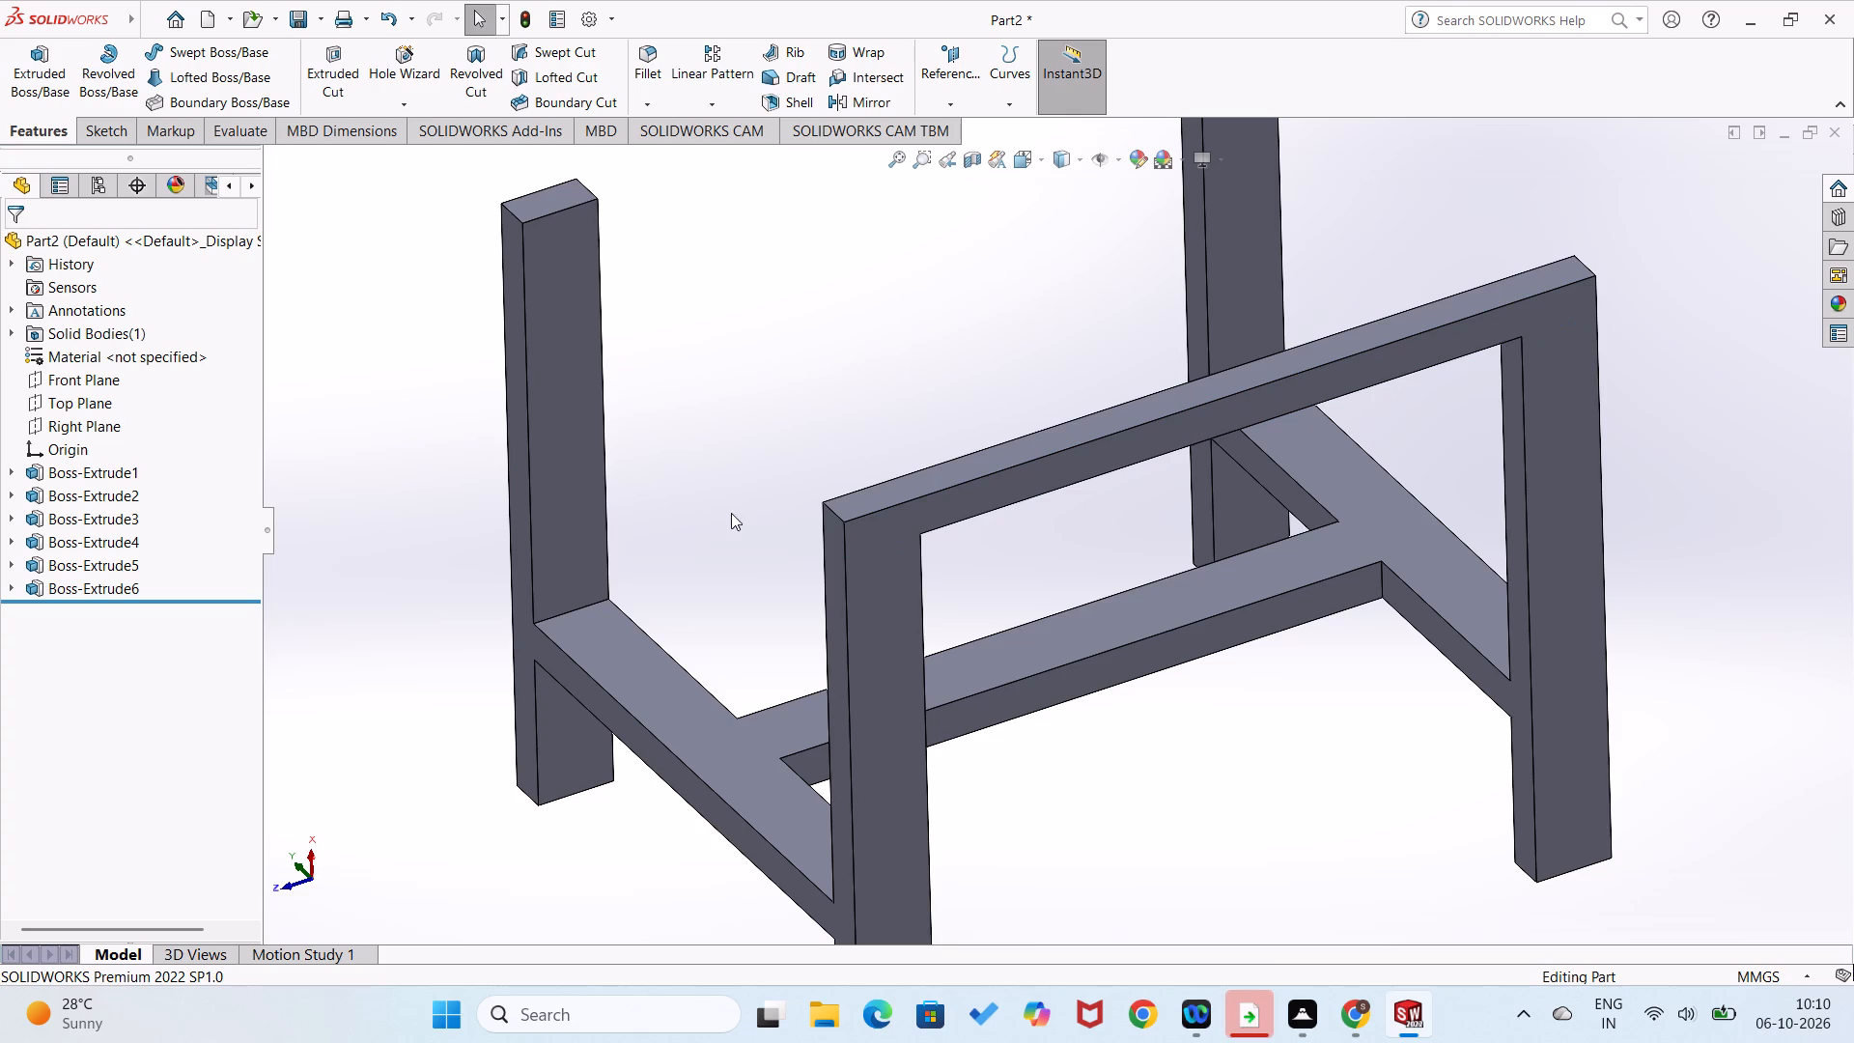
On the adjoining H-shaped outer face, sketch a corner rectangle 80 mm long and about 4.75 mm wide across the 60 mm ends.
right_click(836, 570)
click(880, 537)
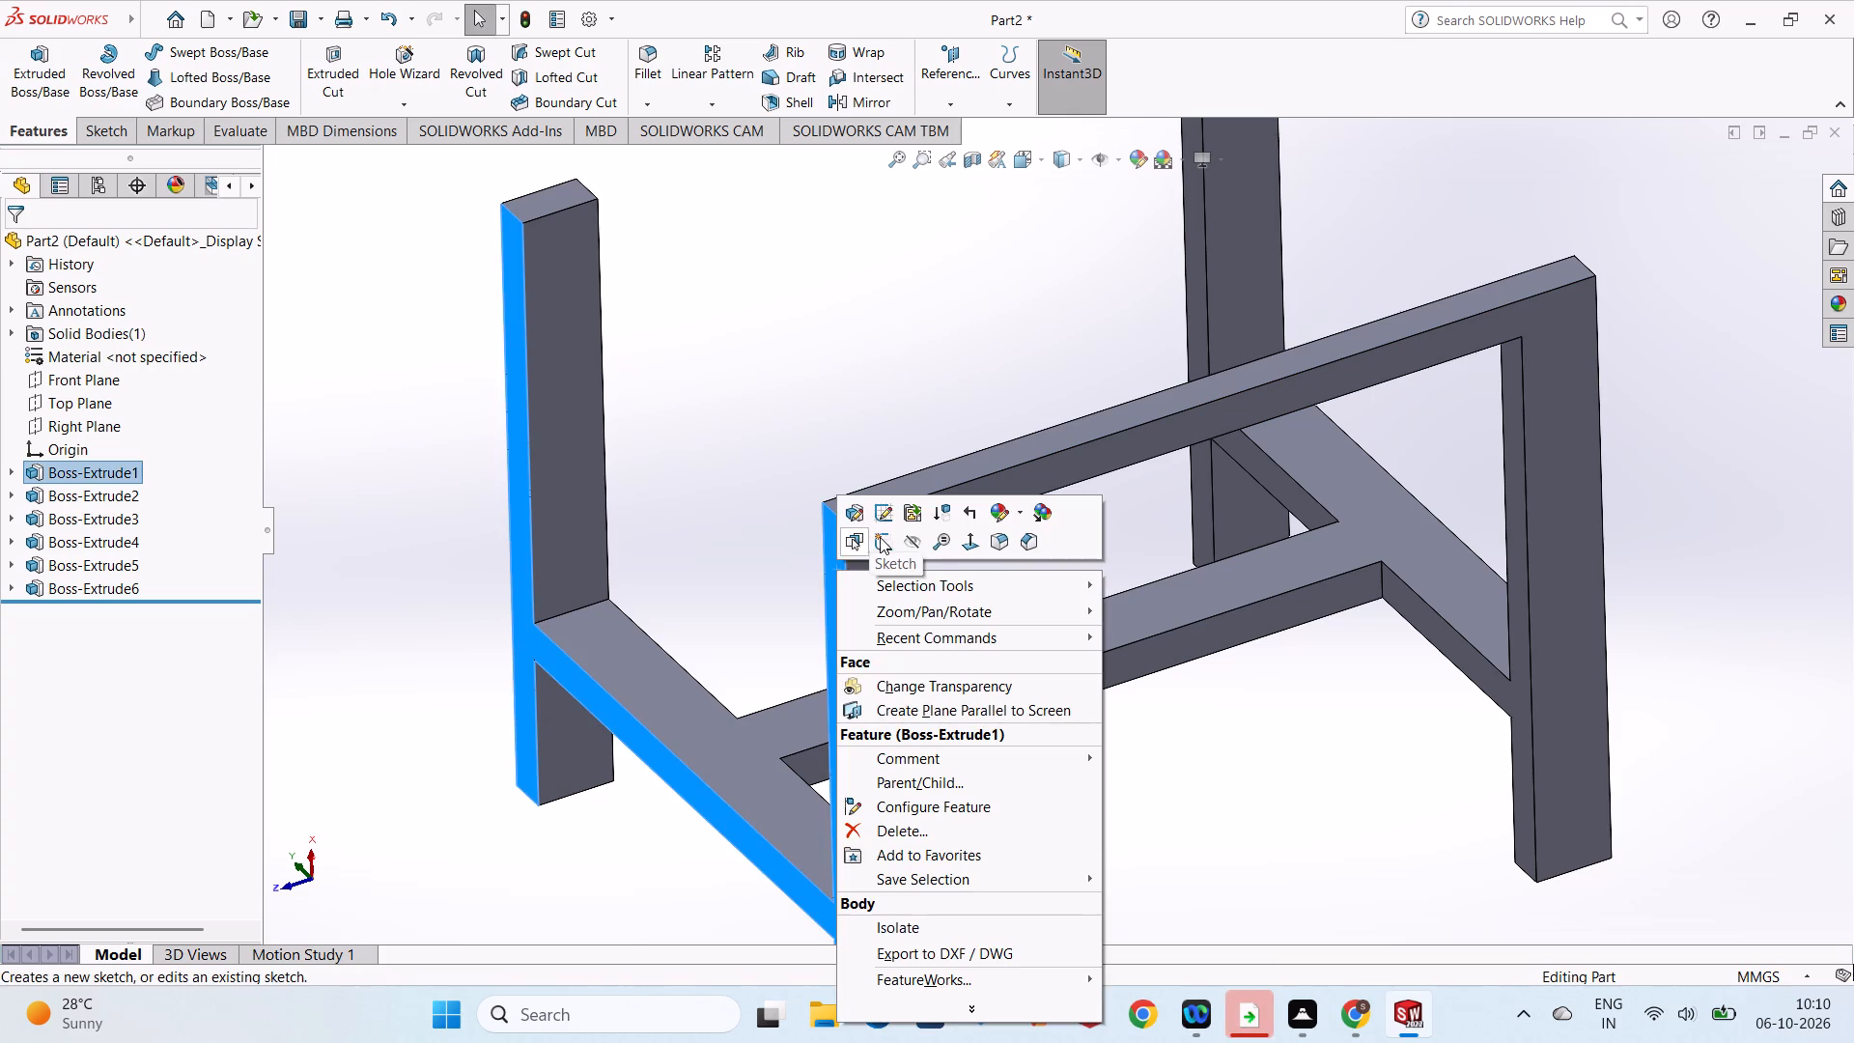
click(1159, 589)
right_drag(1394, 513, 1295, 704)
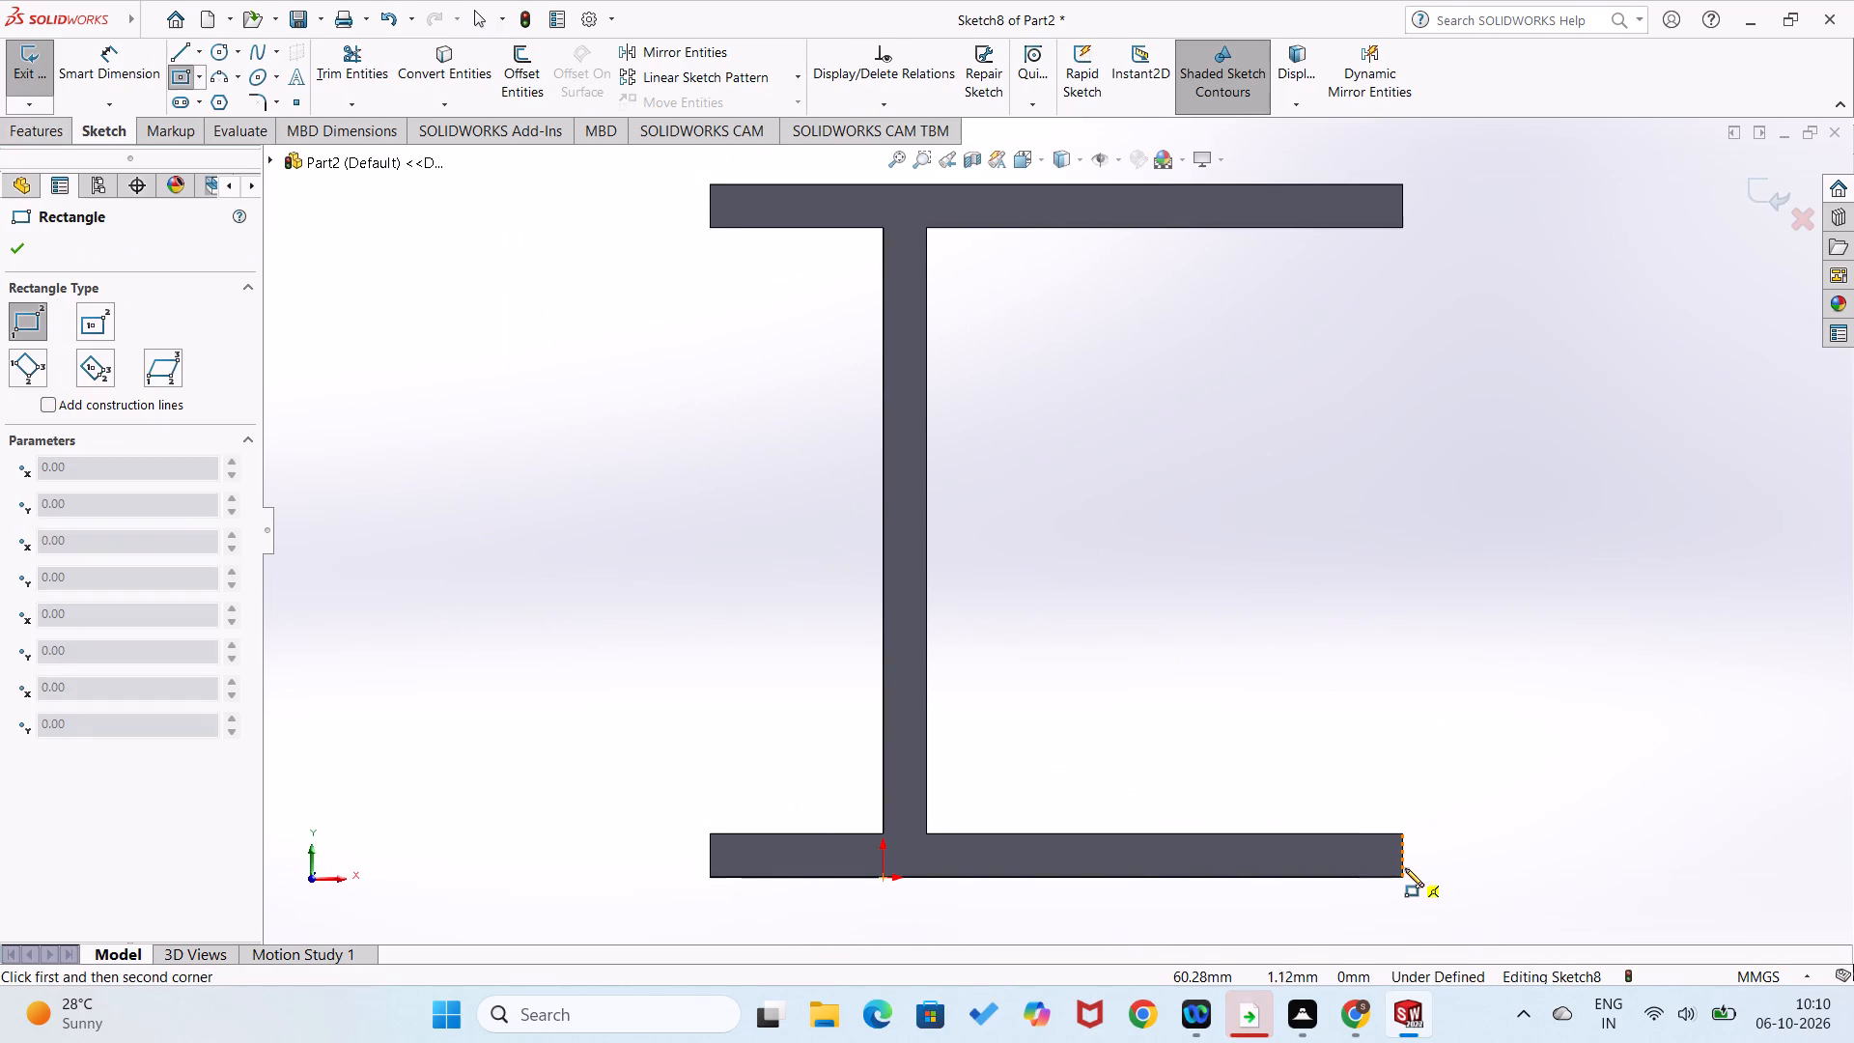
click(1404, 878)
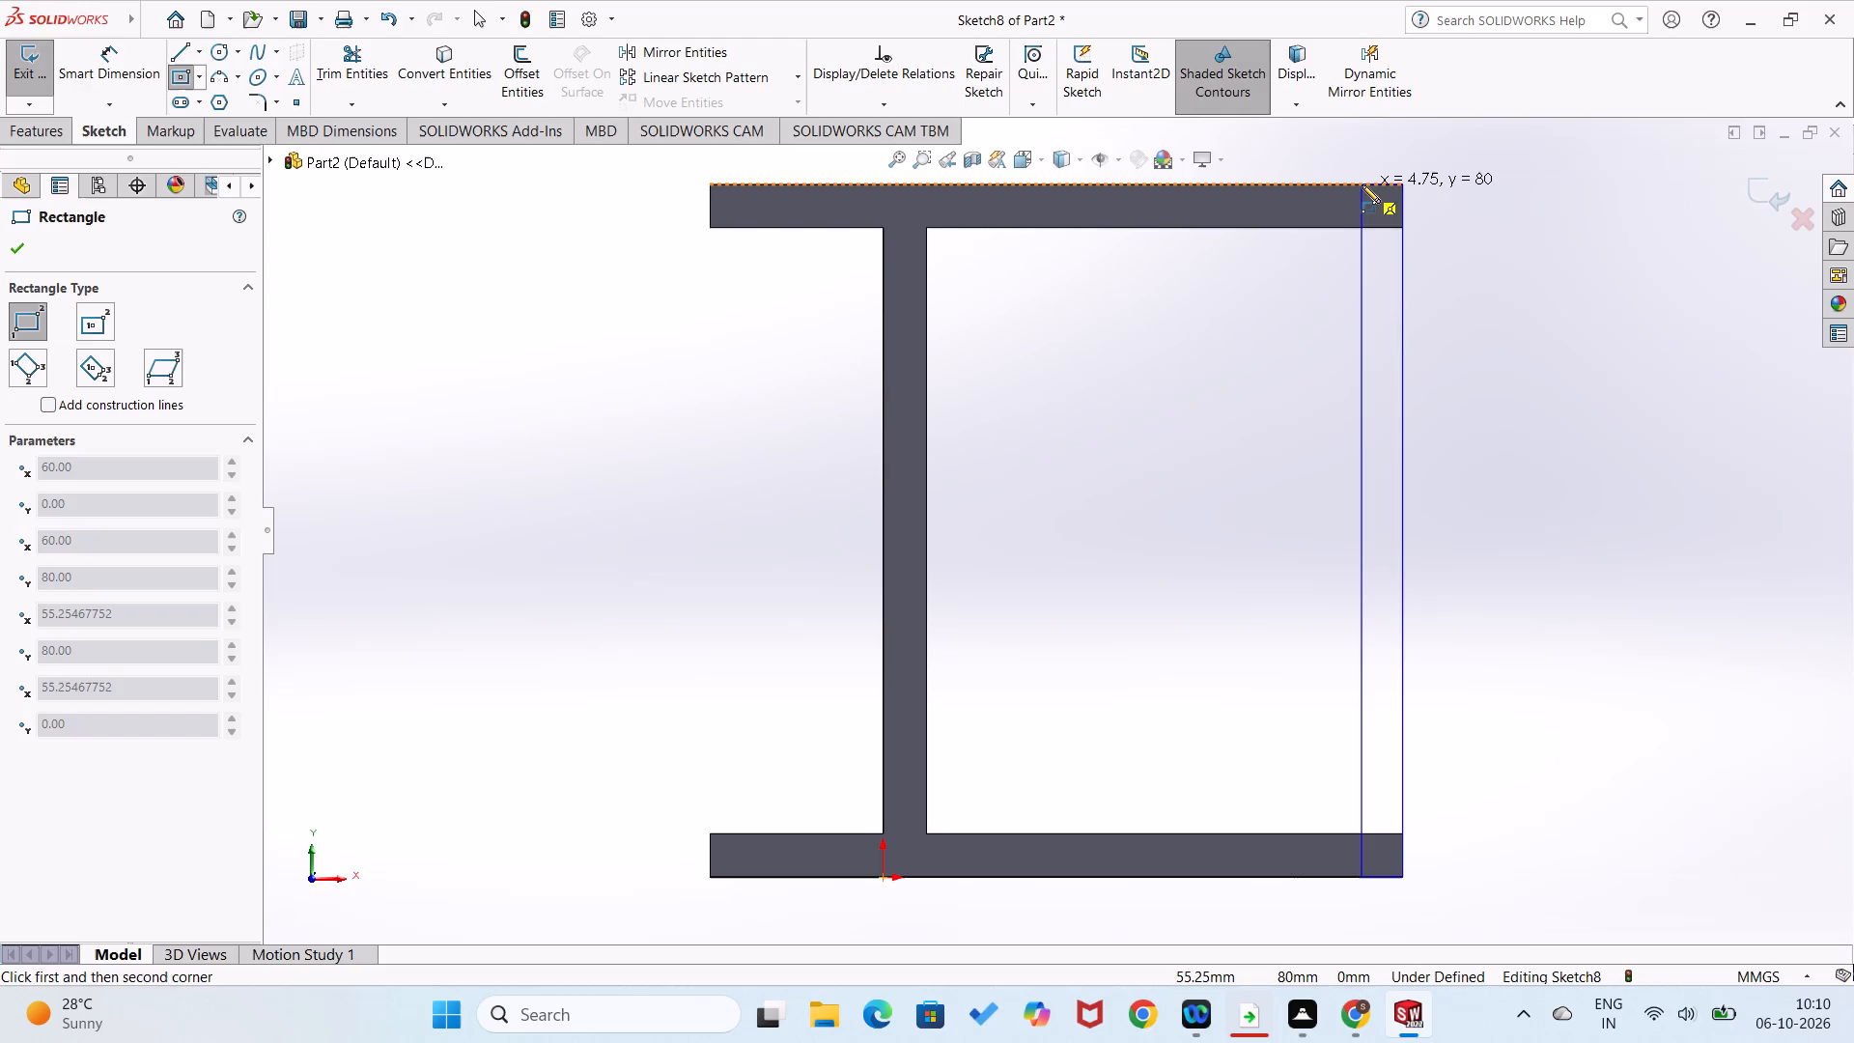
click(1362, 184)
Dimension the 80 mm long rectangle's width at 5 mm.
right_drag(1581, 423, 1576, 286)
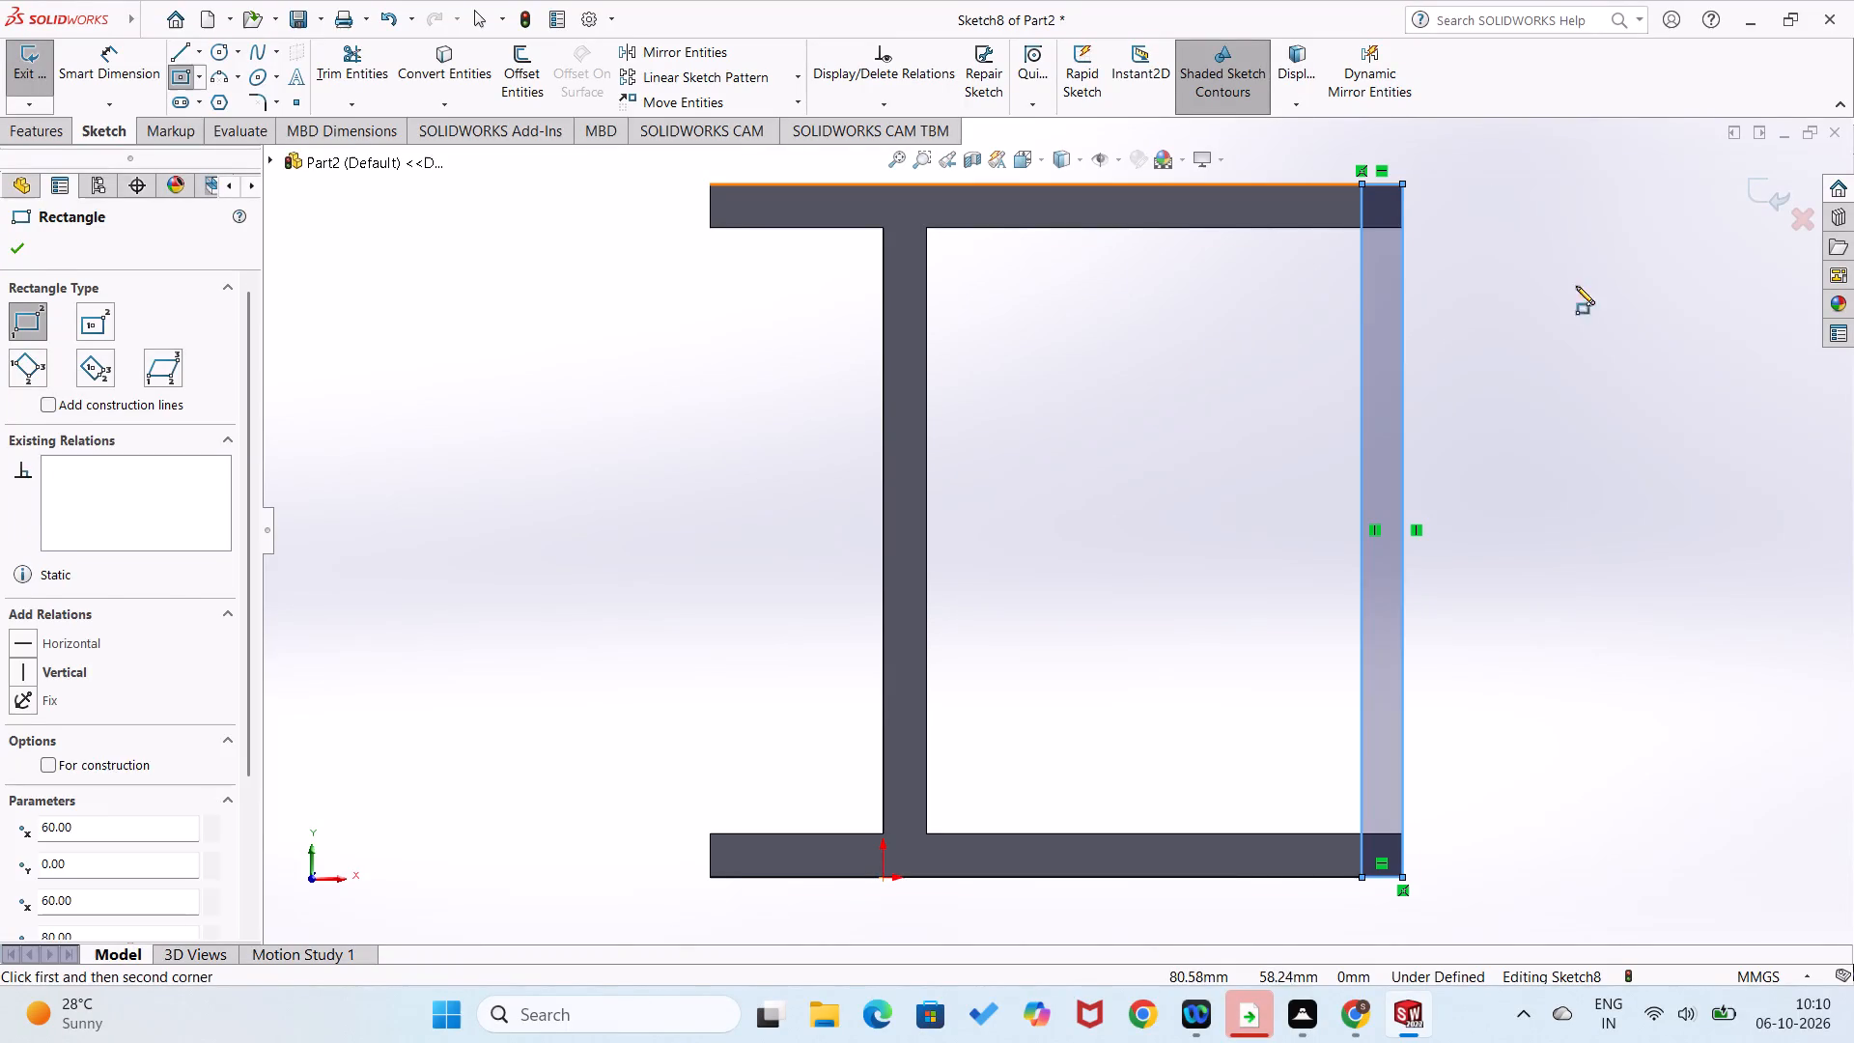
right_drag(1576, 286, 1559, 246)
click(1391, 181)
click(1384, 156)
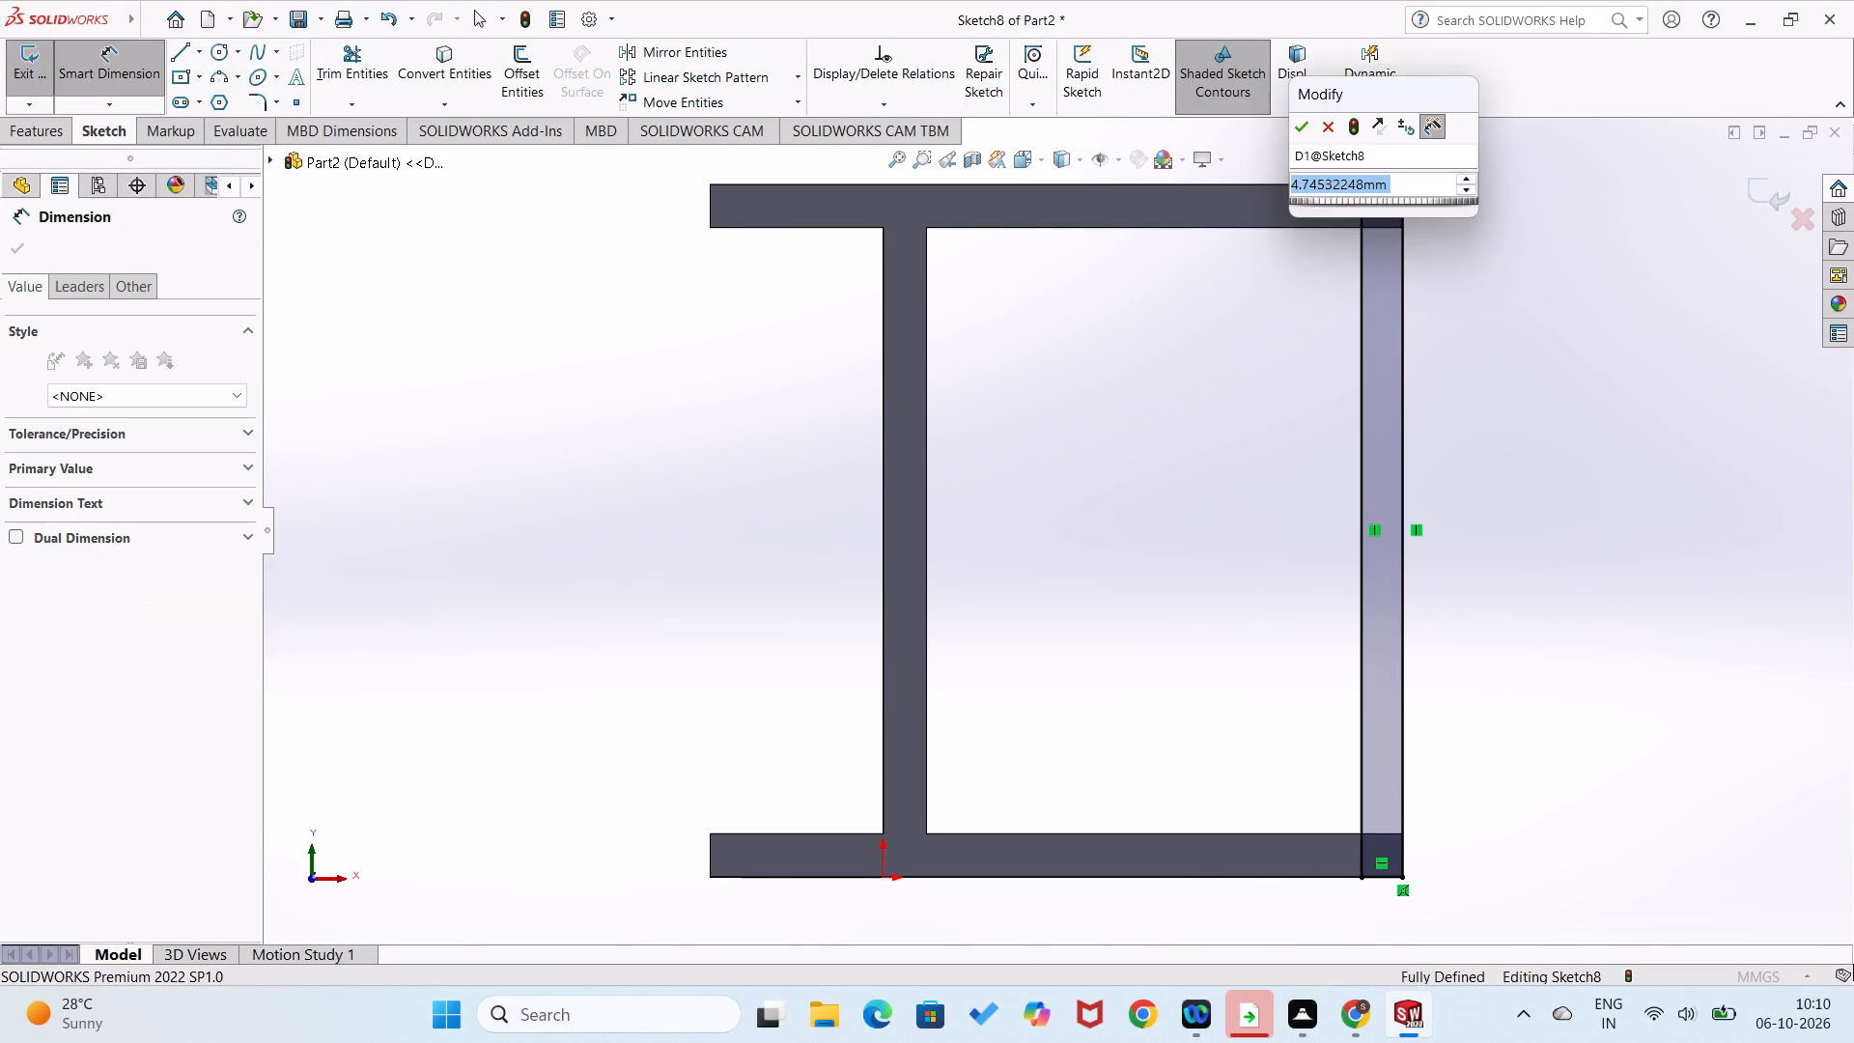
key(5)
key(Return)
click(1519, 296)
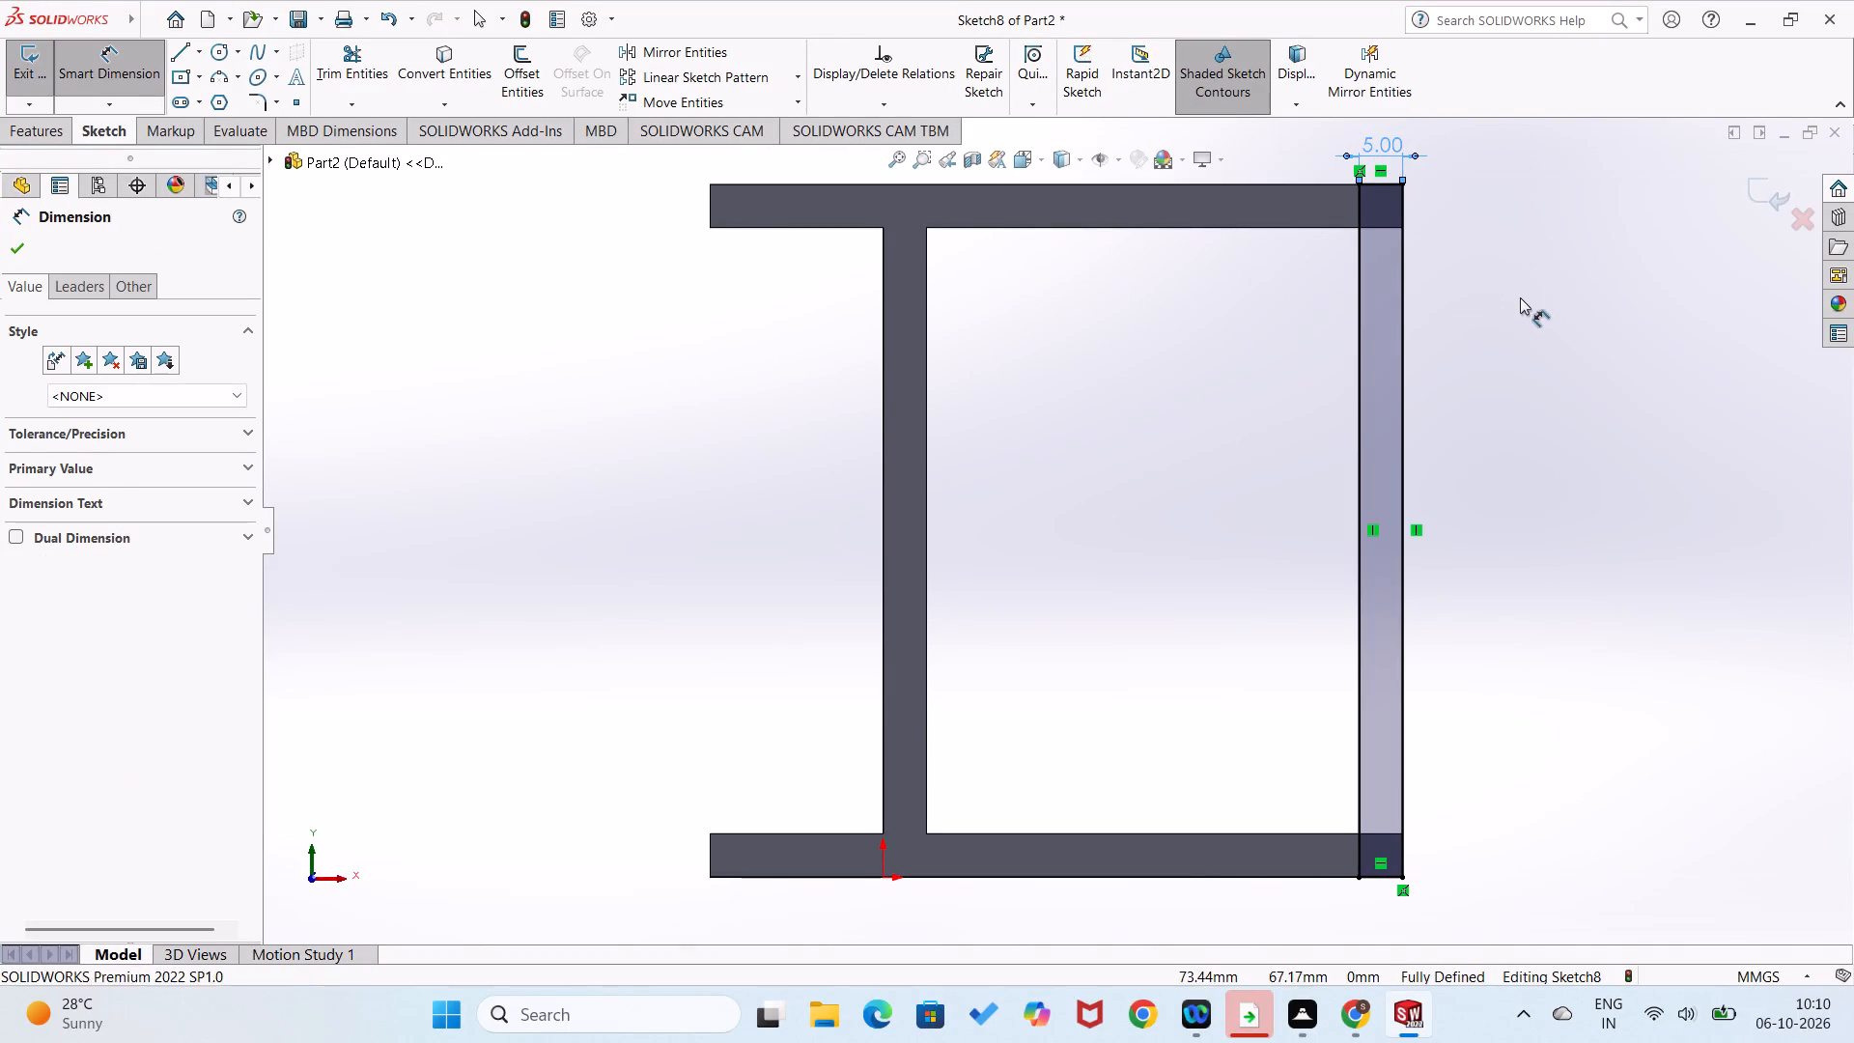
Extrude the 80 by 5 mm rectangle 5 mm blind in the reversed direction with merged result.
middle_drag(1499, 305, 1437, 354)
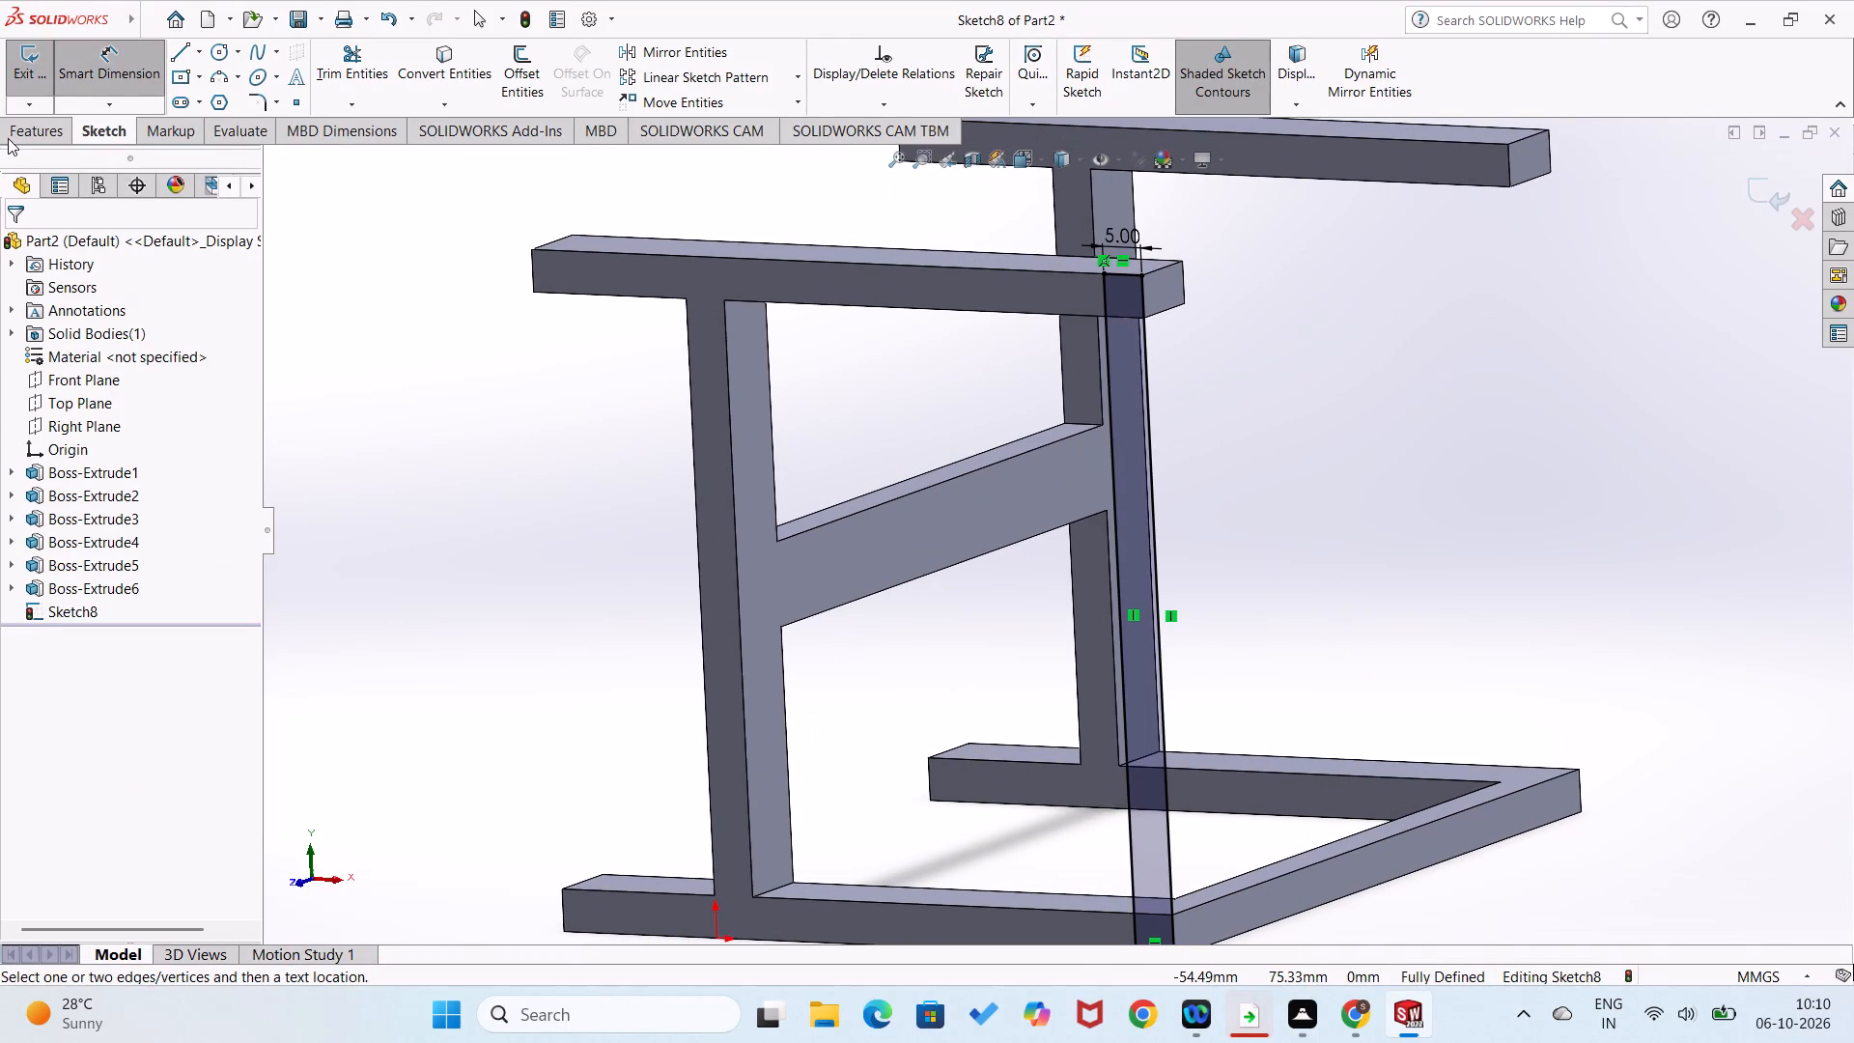
click(9, 137)
click(24, 79)
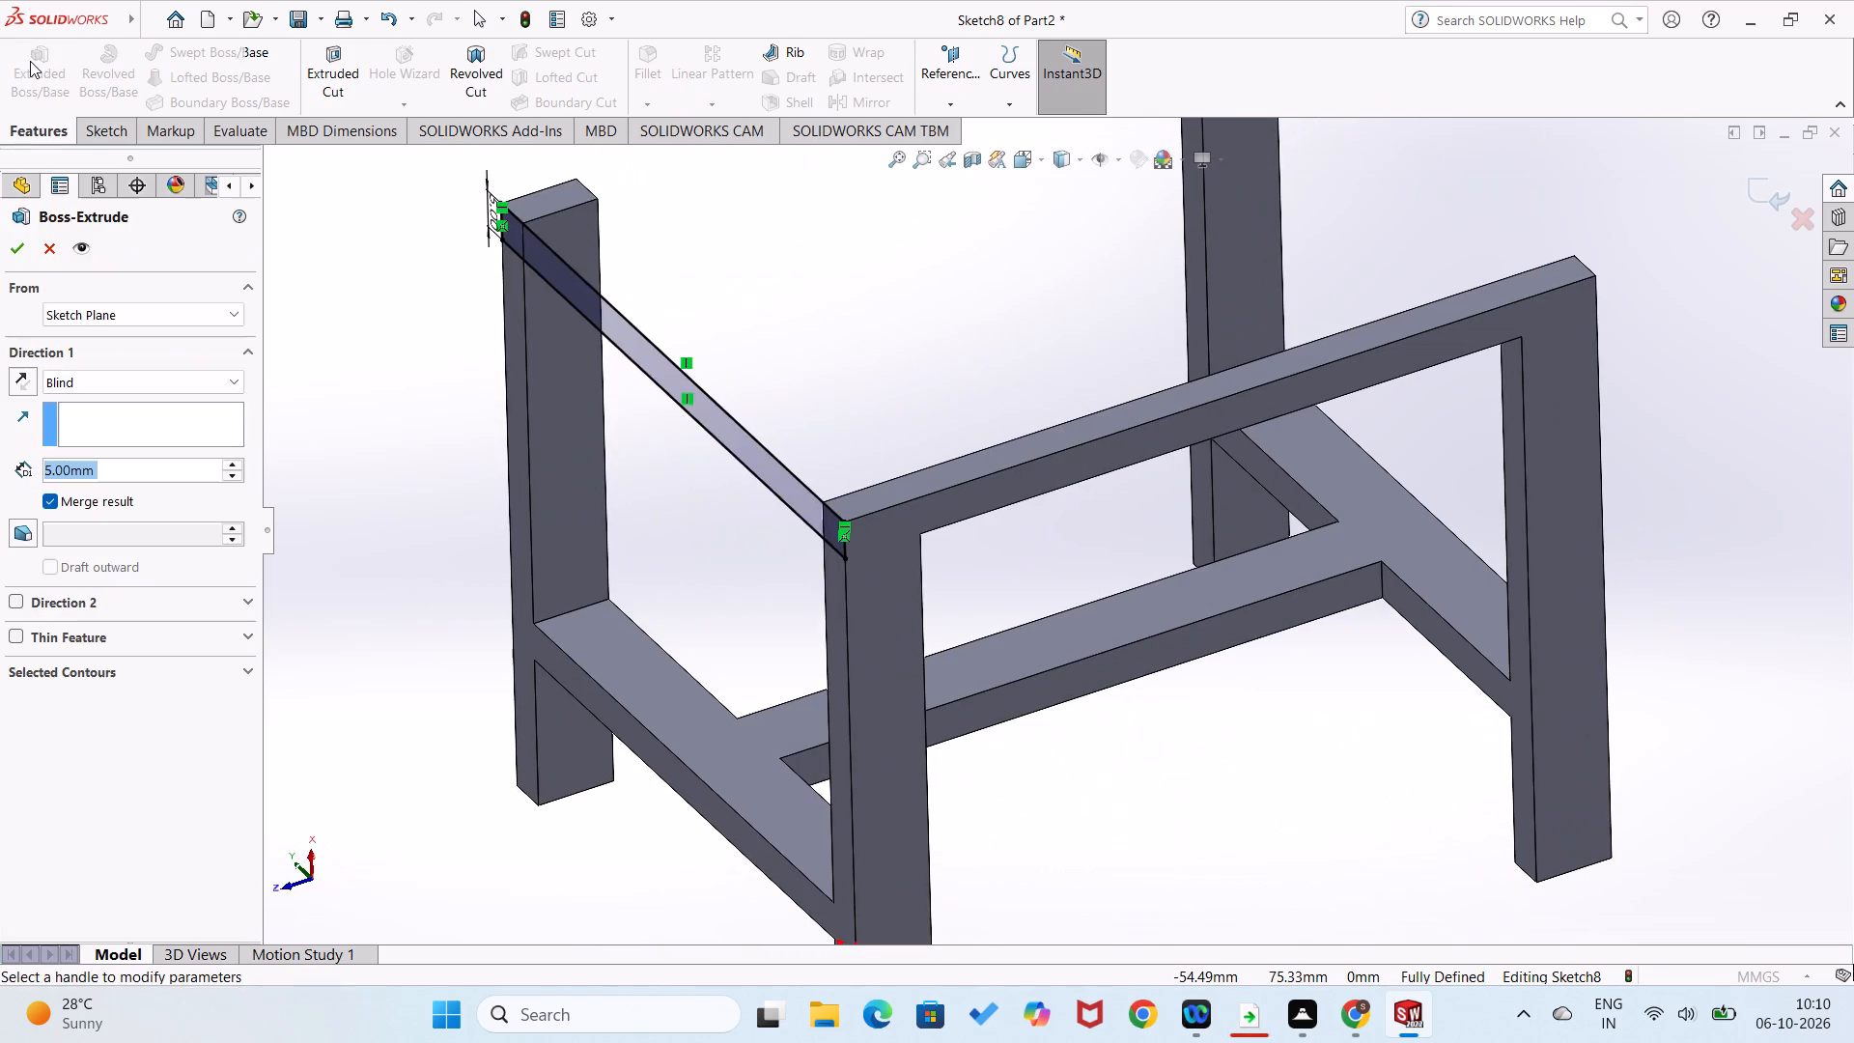
click(30, 383)
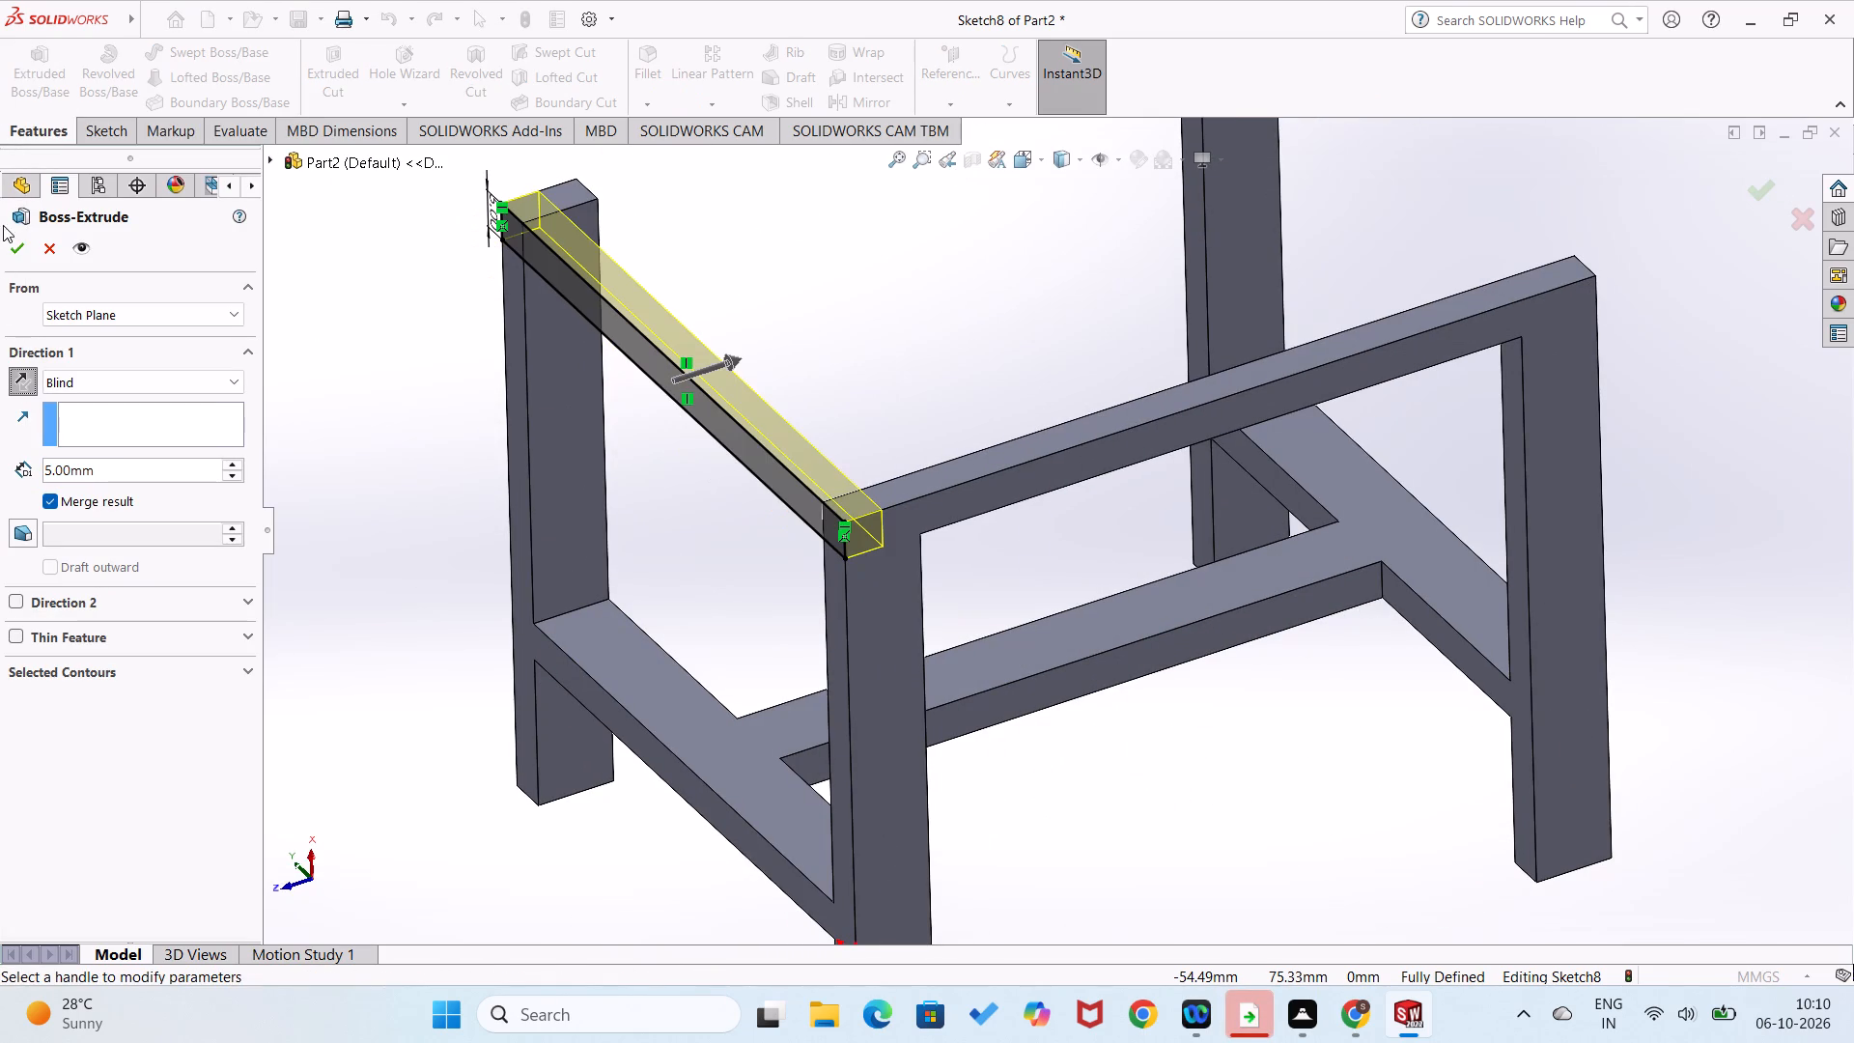
click(24, 251)
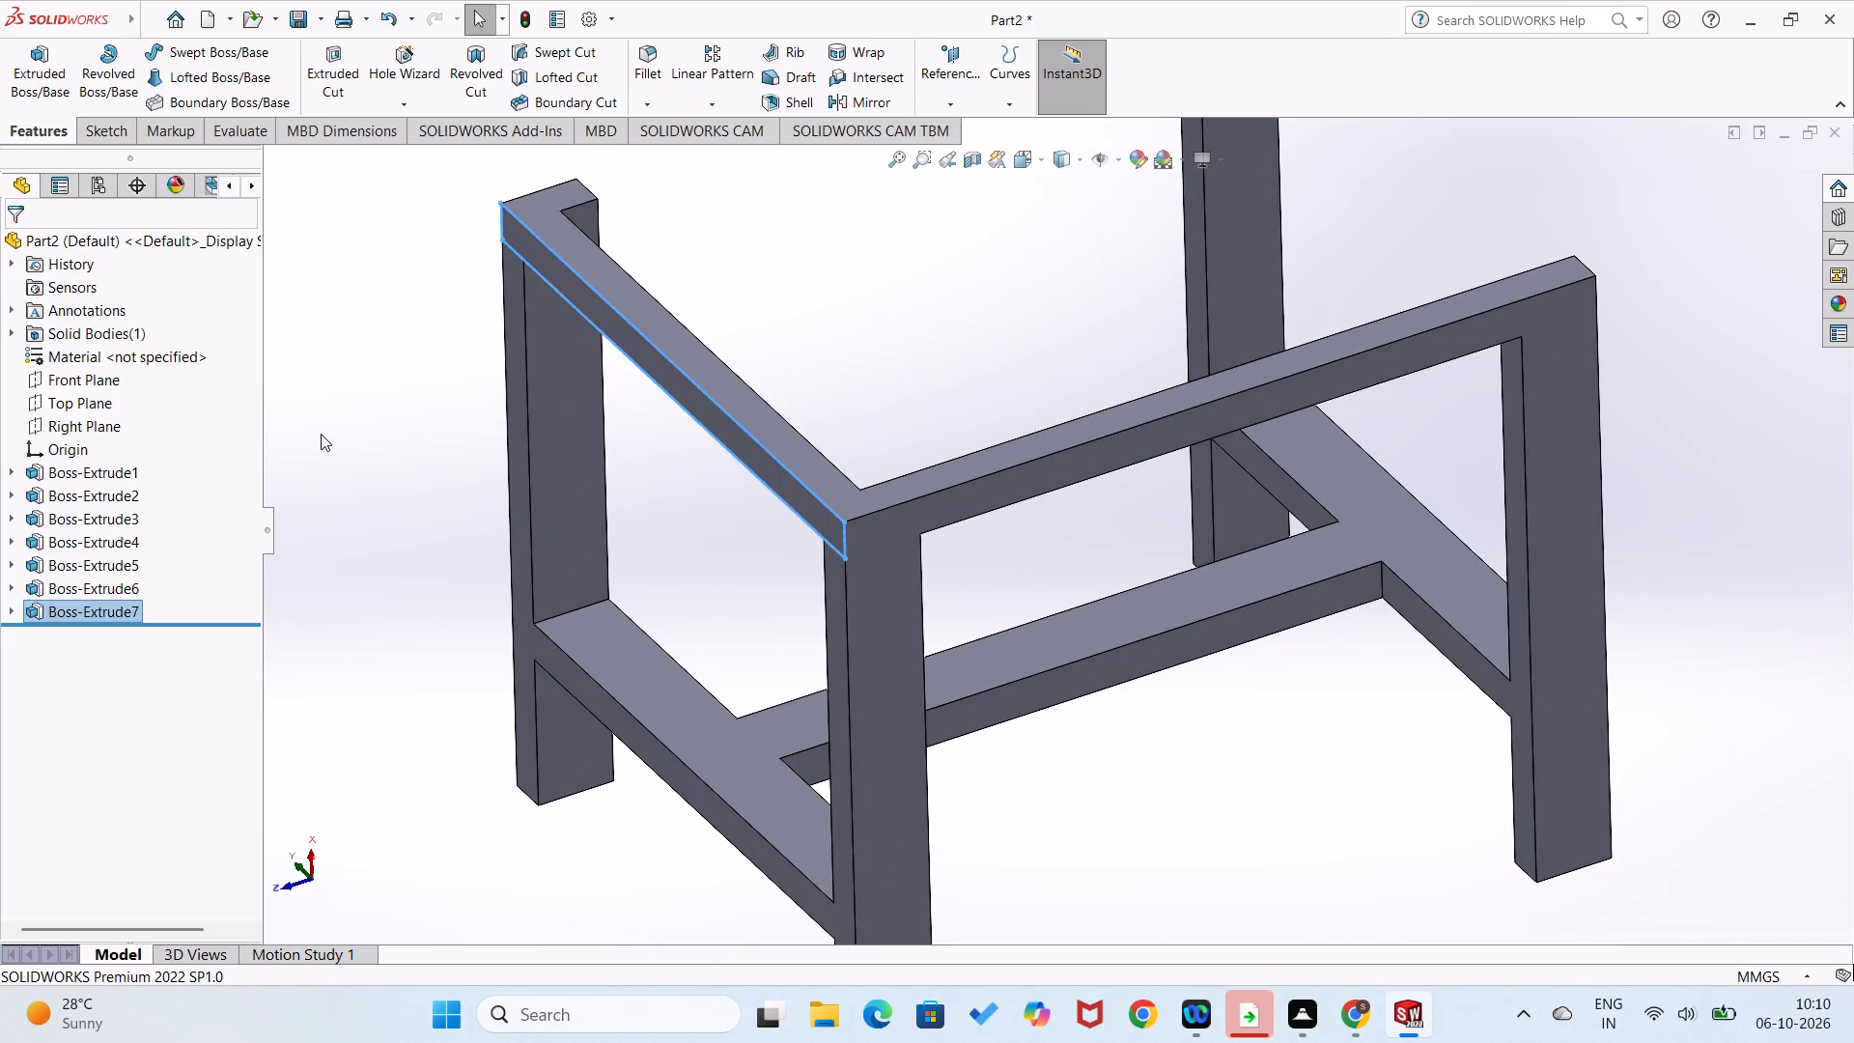
click(324, 429)
On the outer leg faces opposite the 100 mm bar, sketch a corner rectangle 100 mm long and about 5 mm wide across the 60 mm ends.
middle_drag(332, 428, 452, 738)
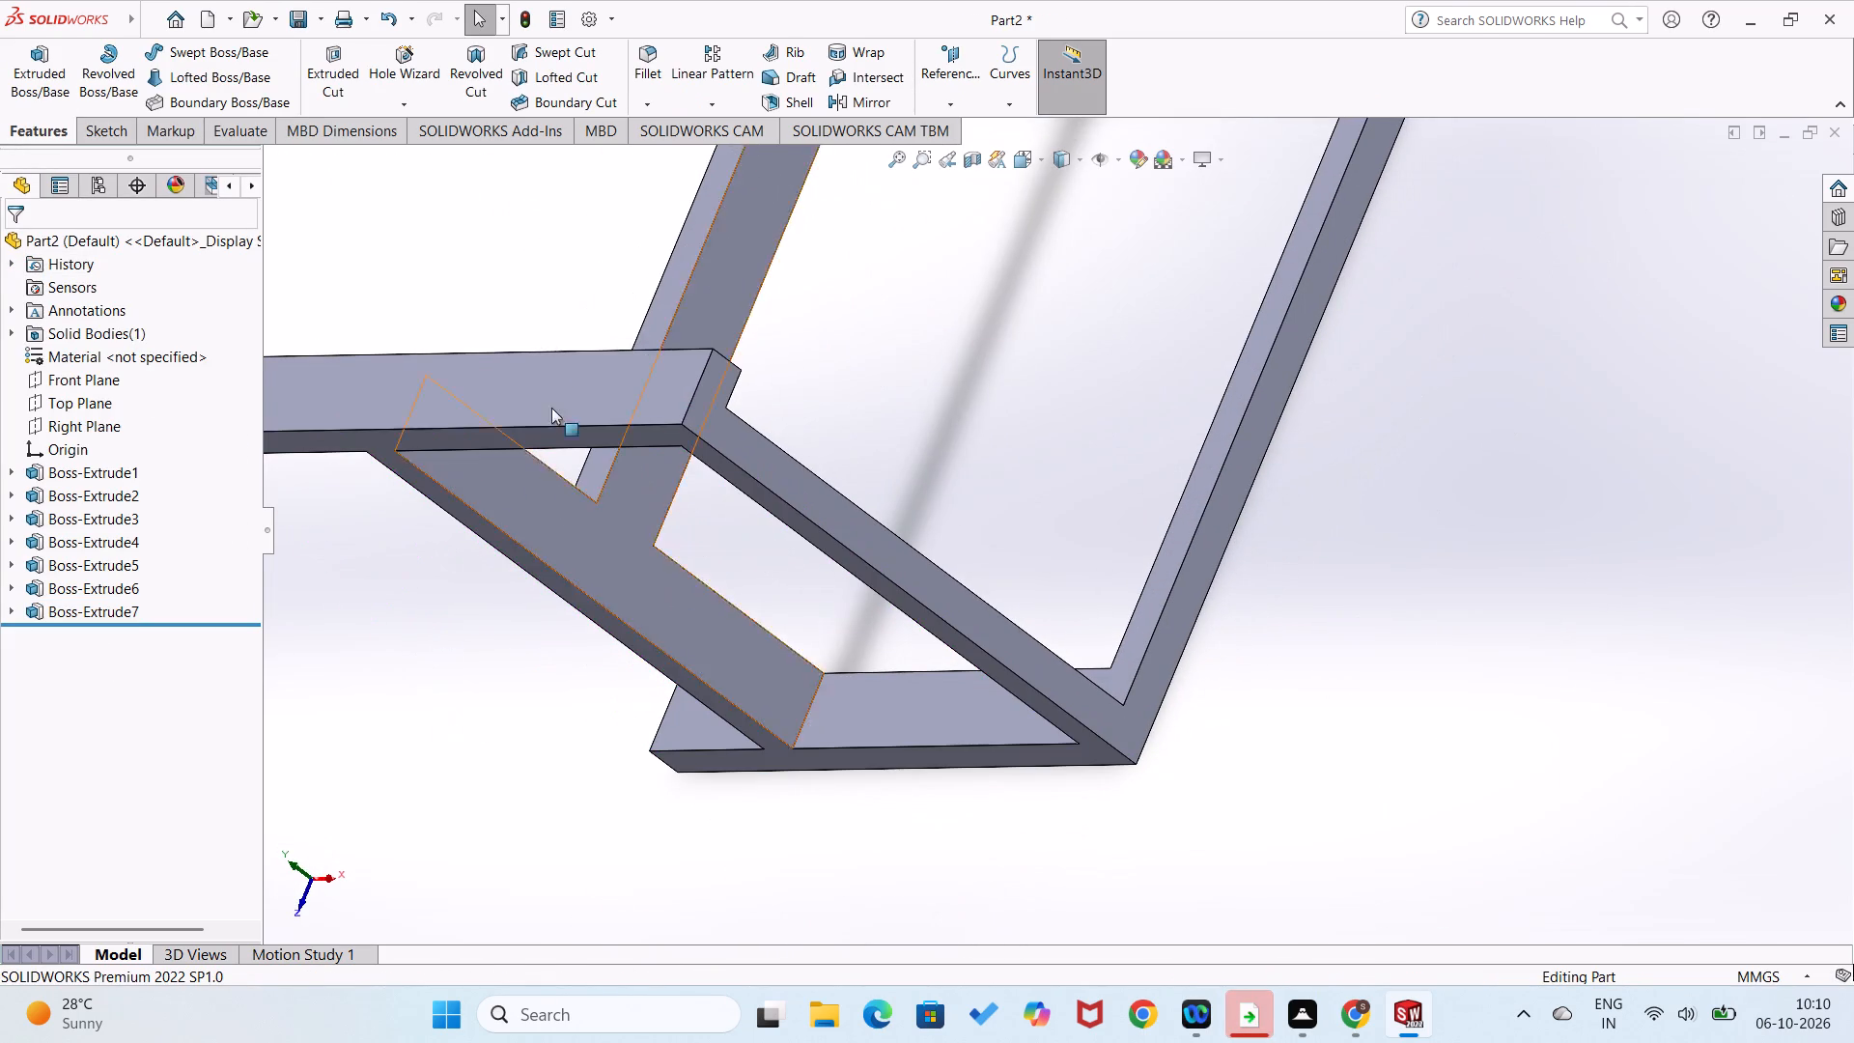
right_click(572, 374)
click(622, 352)
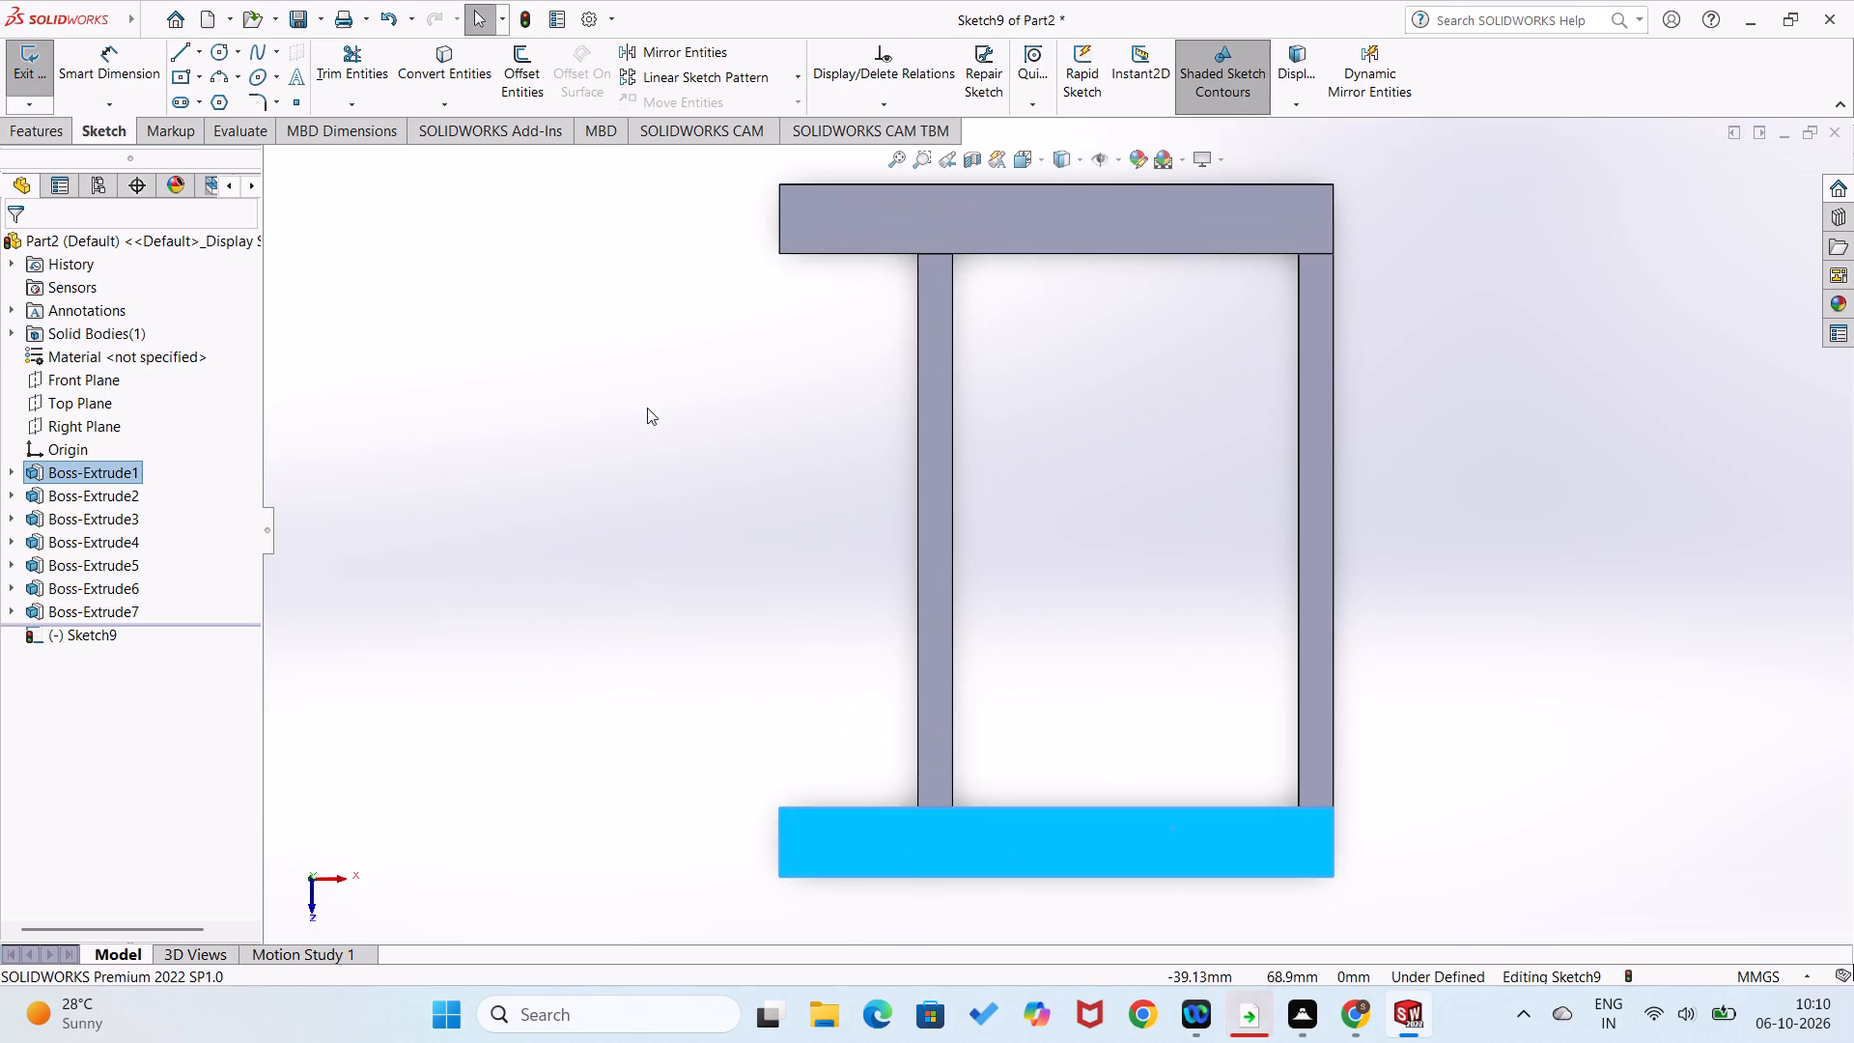
click(647, 408)
right_drag(694, 389, 575, 593)
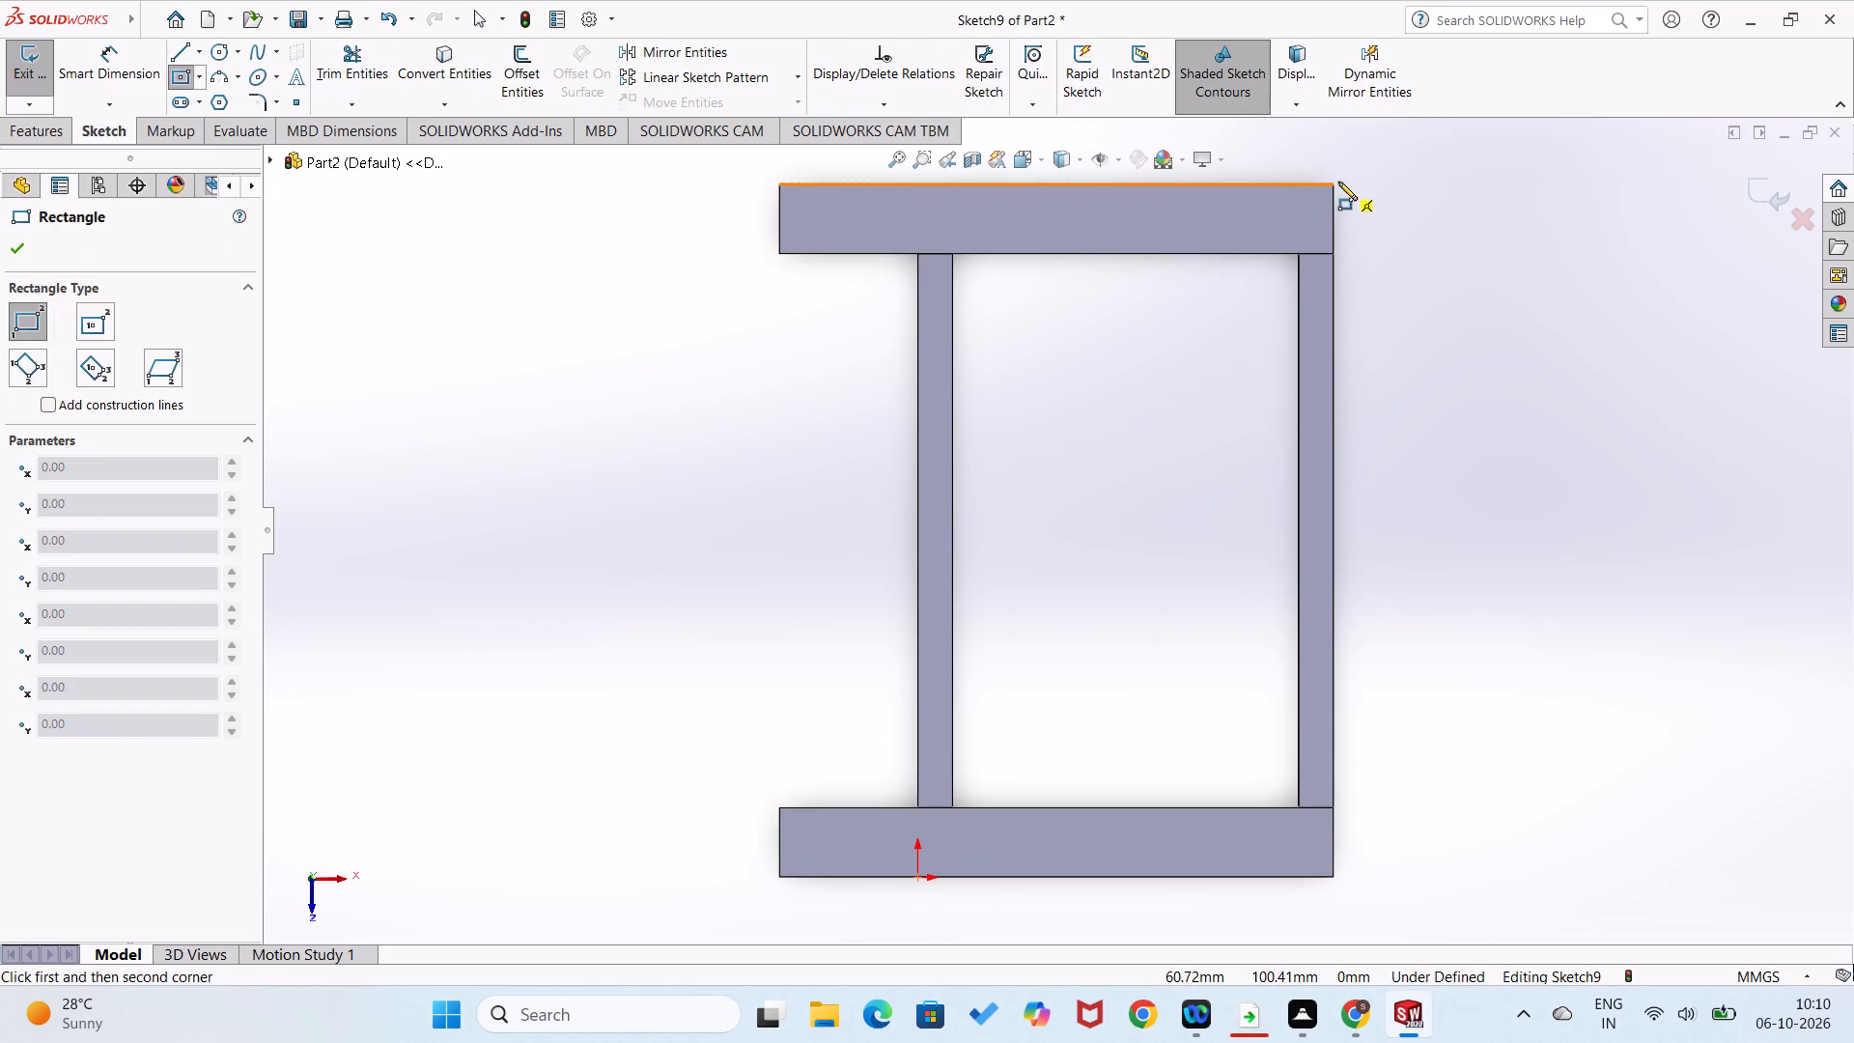
click(1332, 183)
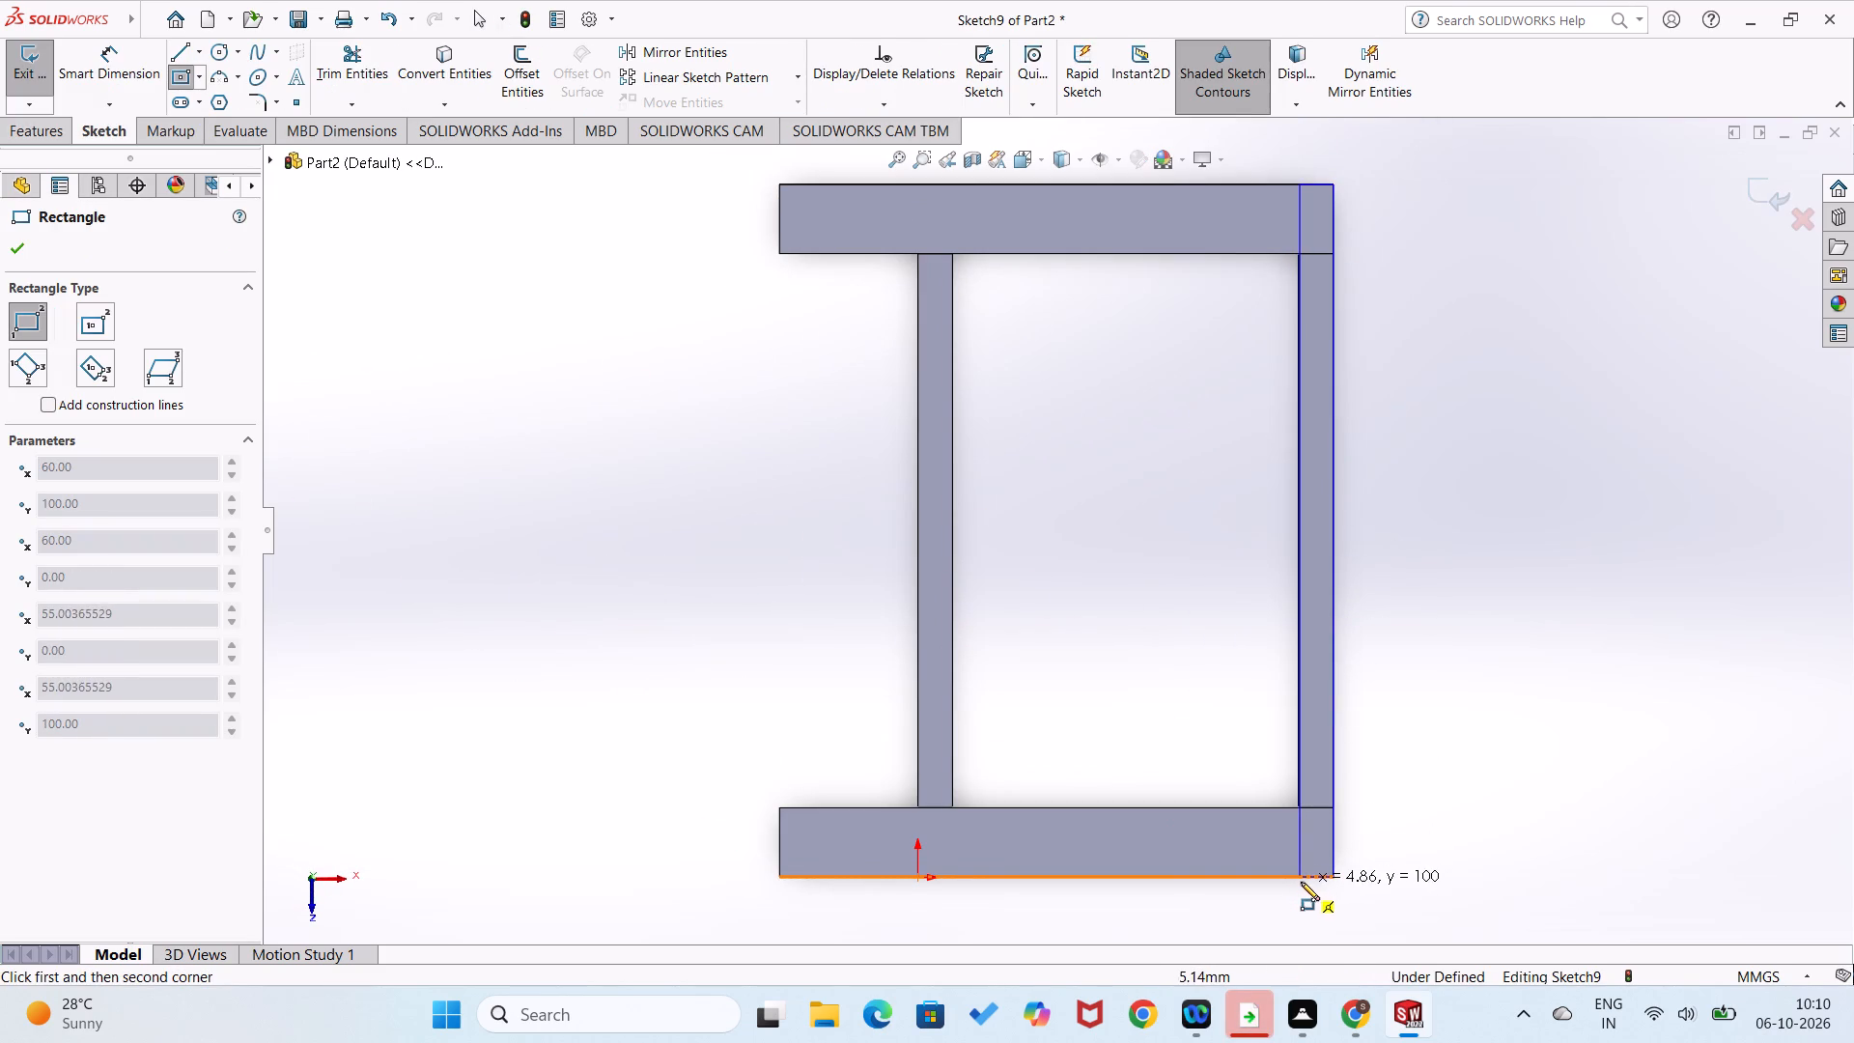
click(1299, 881)
Dimension the new 100 mm long rectangle's width at 5 mm.
right_drag(1396, 817, 1385, 653)
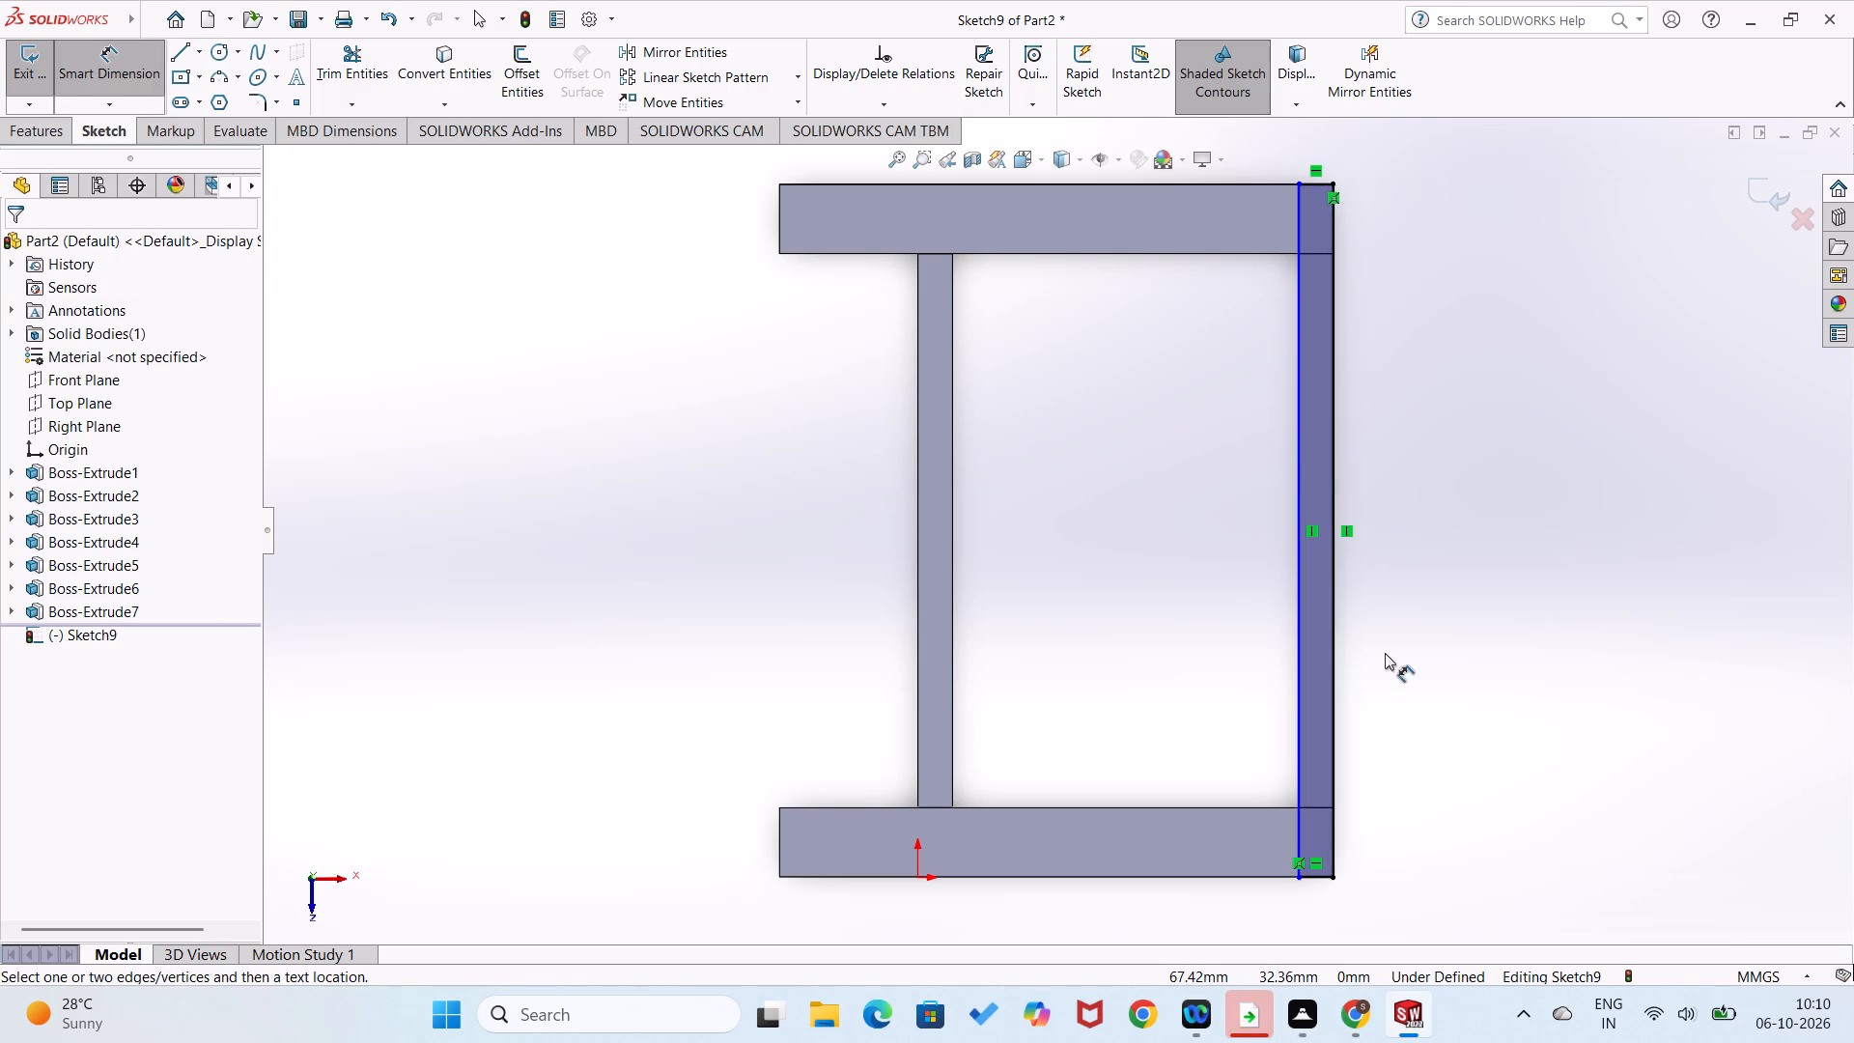
click(1321, 182)
click(1326, 155)
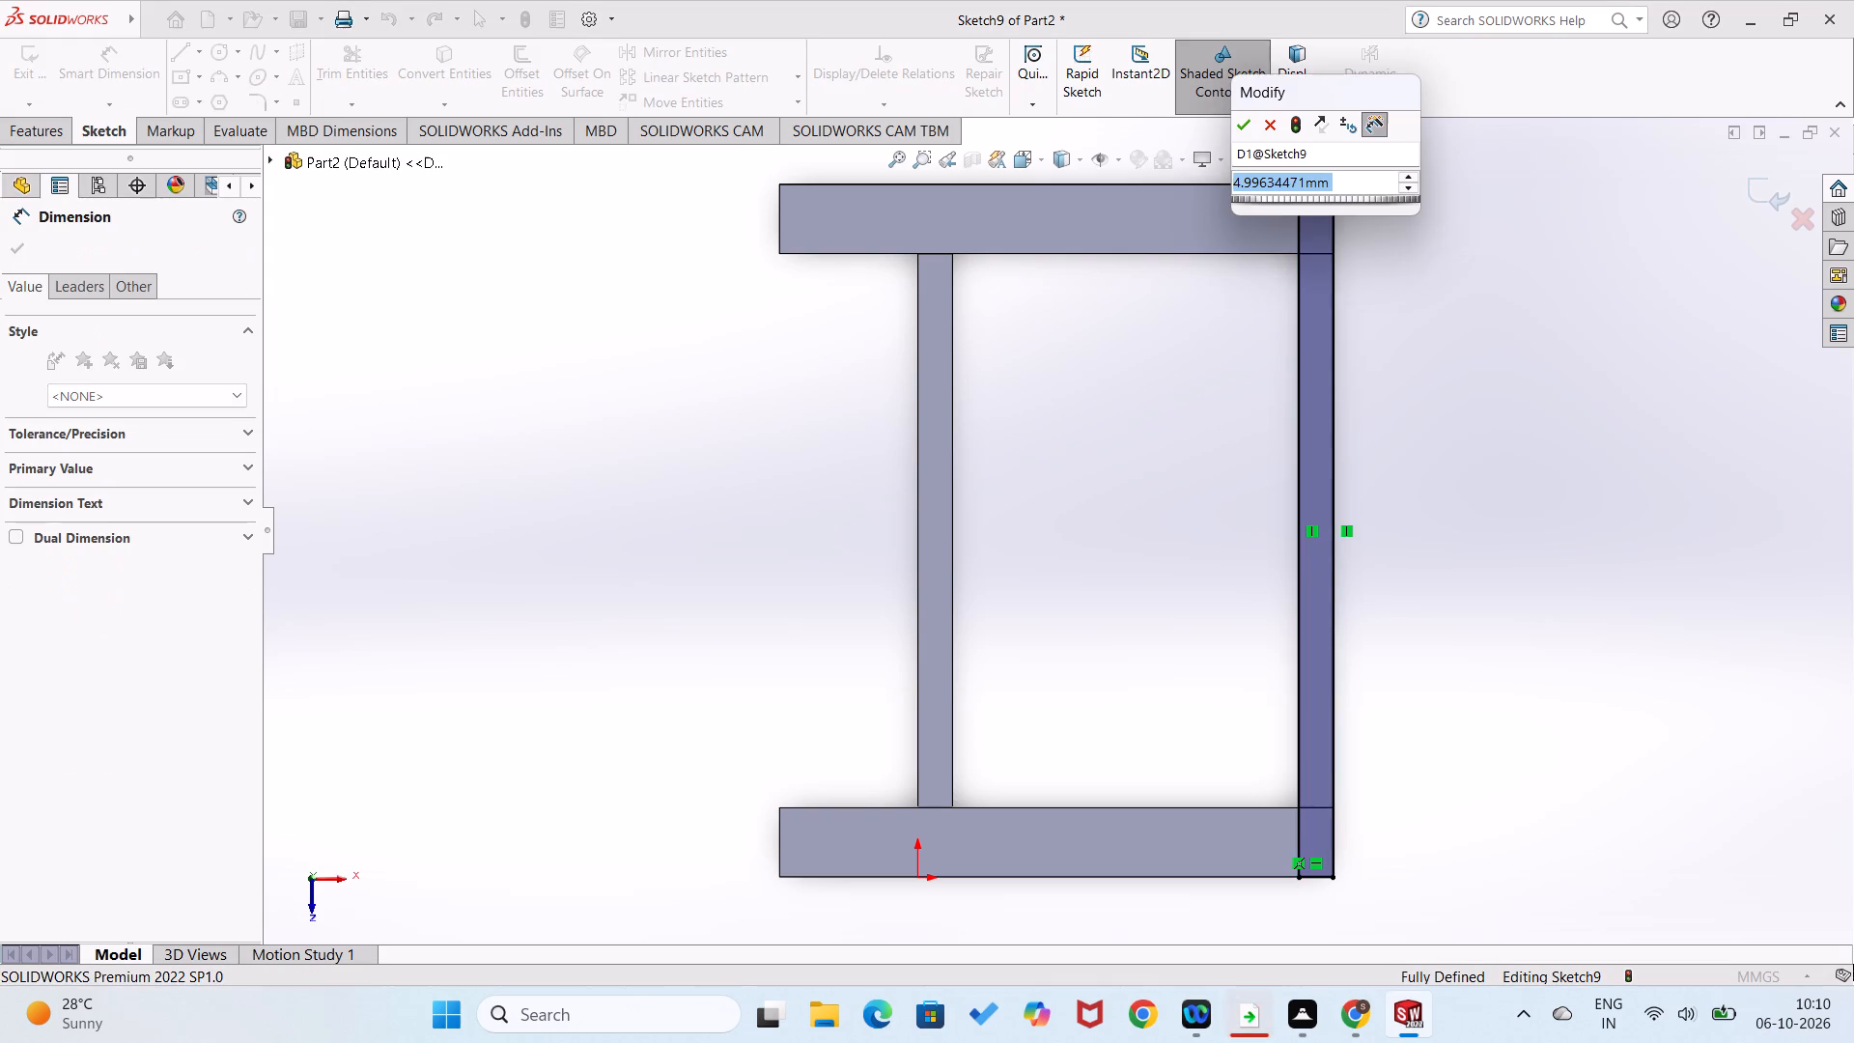
key(5)
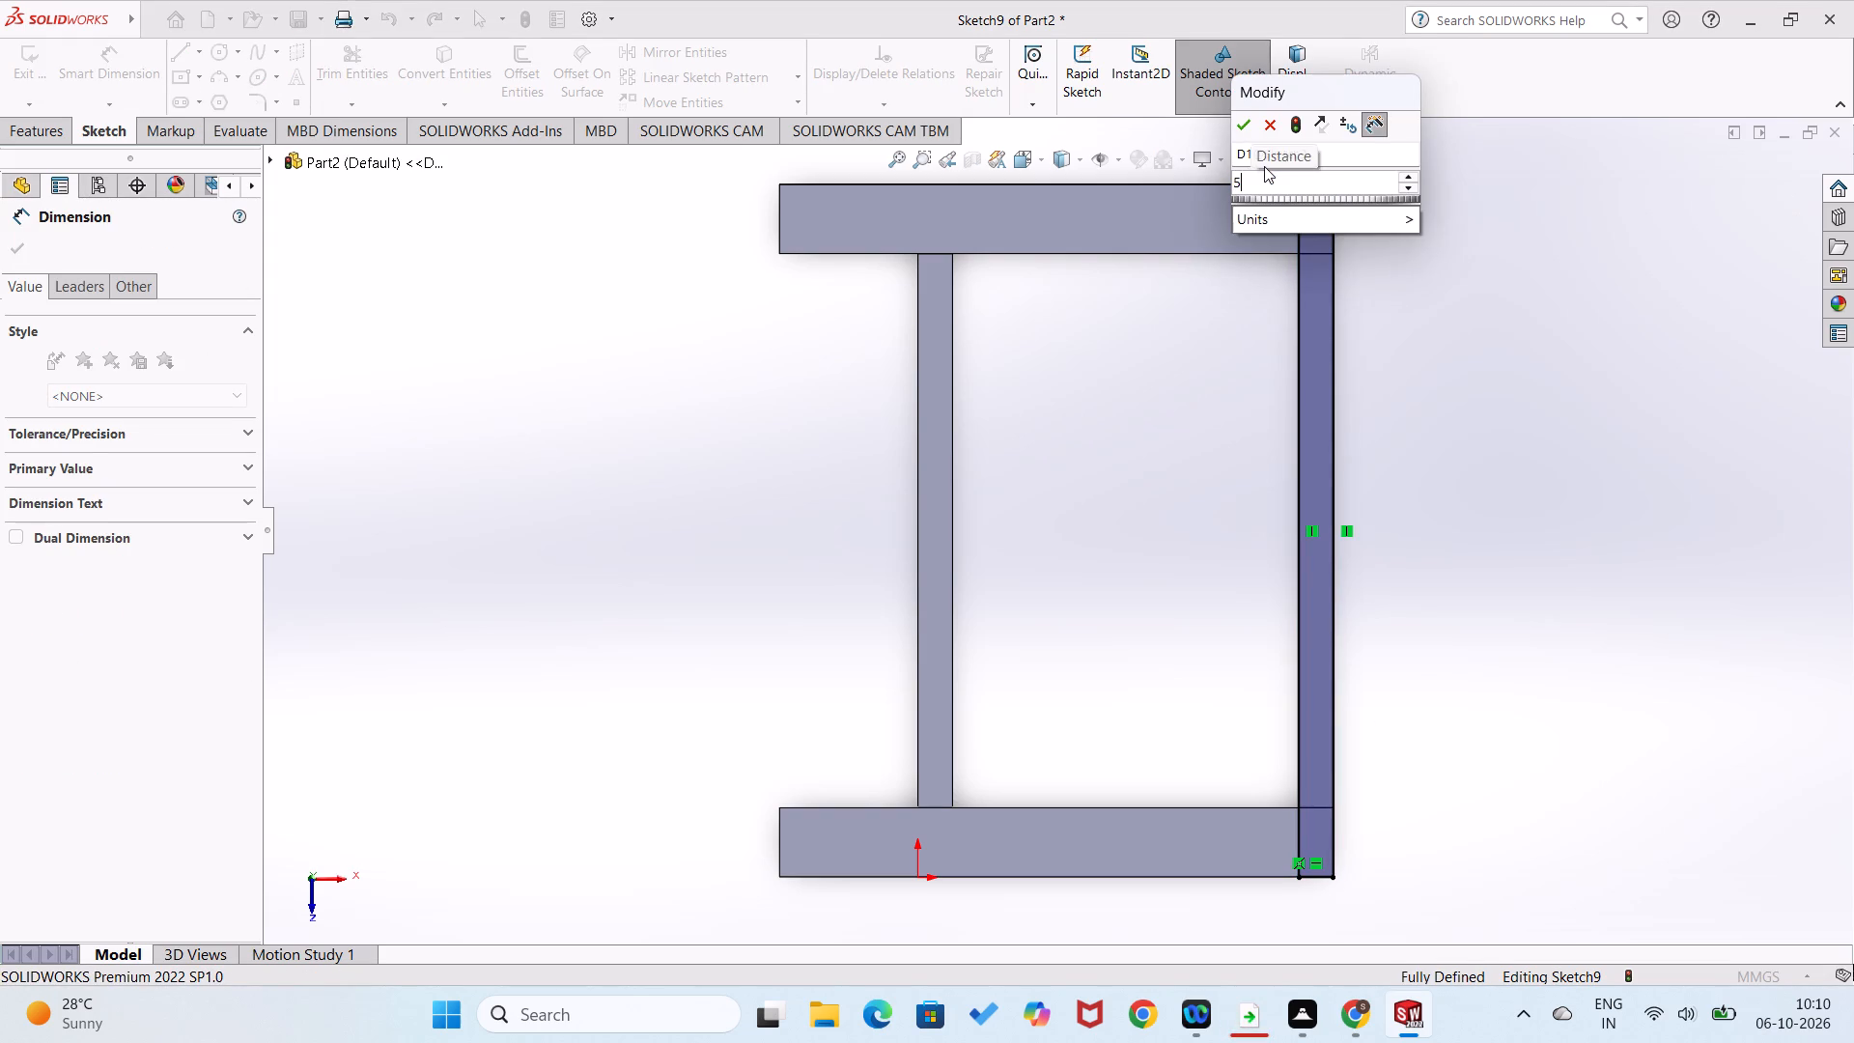
key(Return)
click(1189, 423)
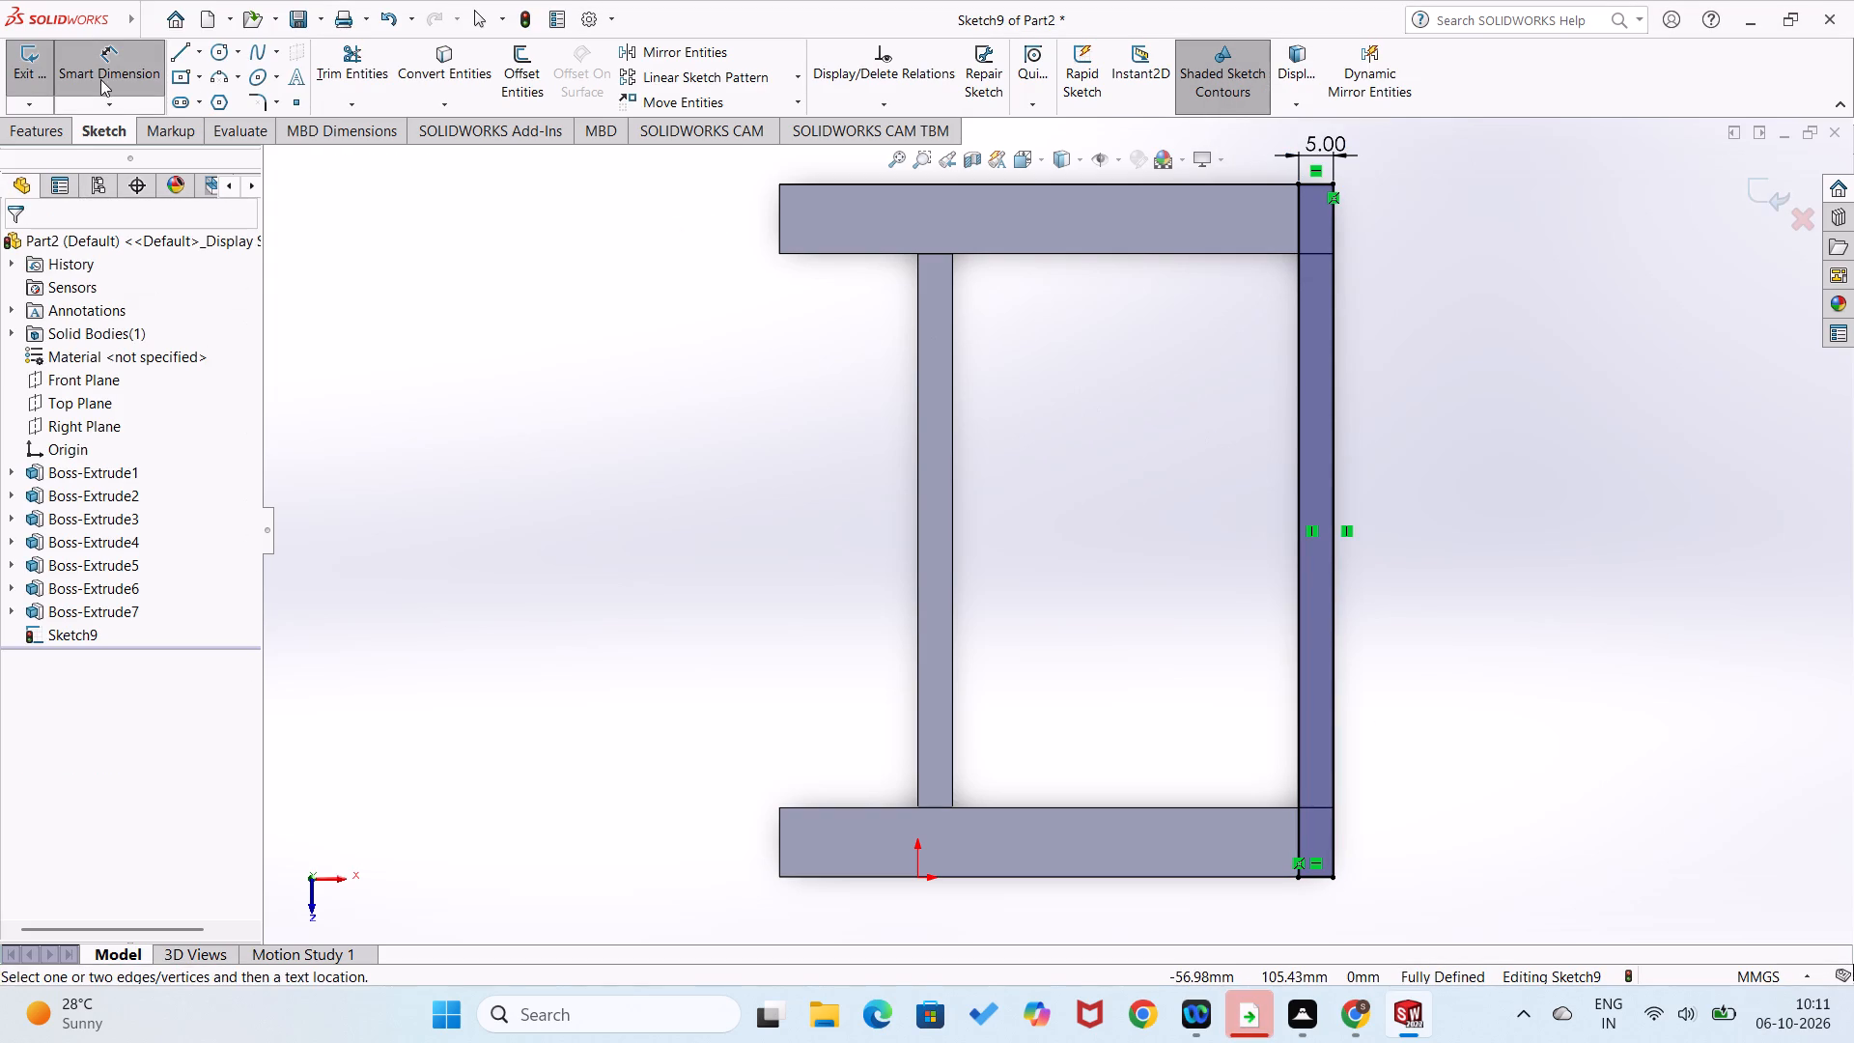
Extrude the second 100 by 5 mm rectangle 5 mm blind in the reversed direction with merged result.
click(10, 122)
click(37, 99)
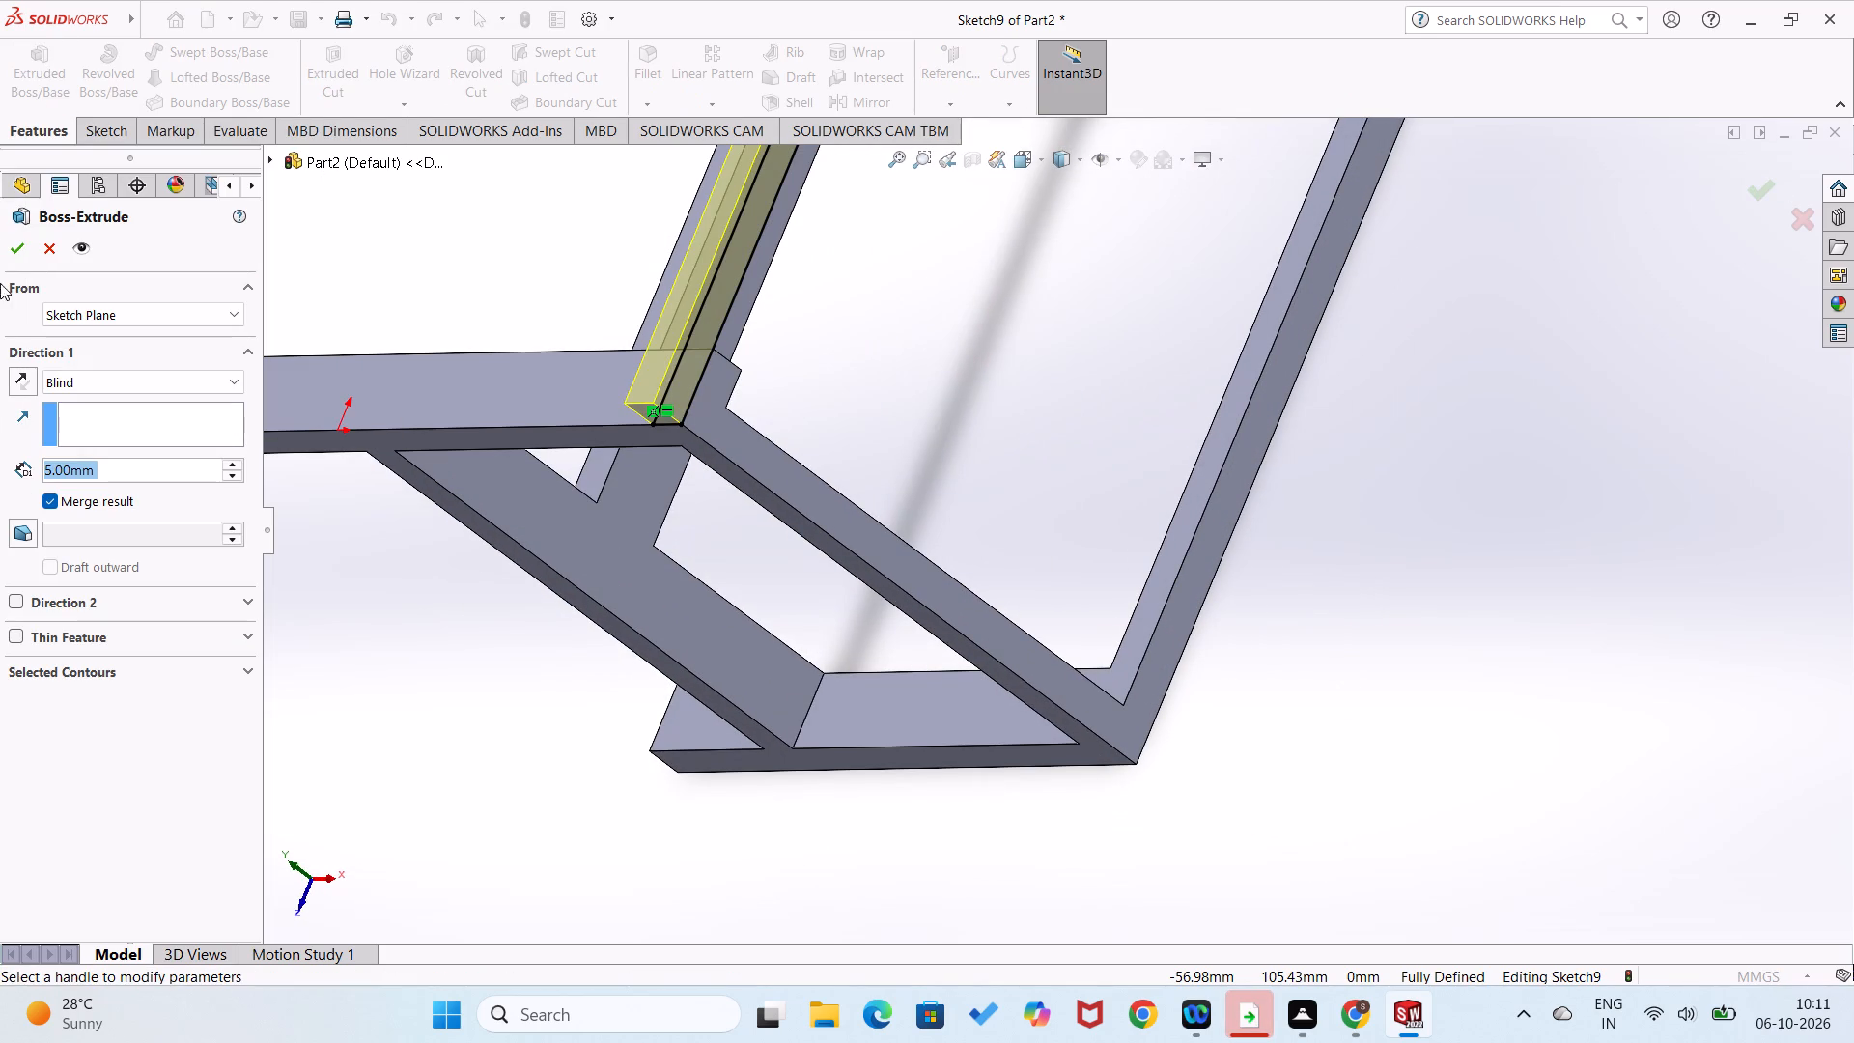
click(16, 379)
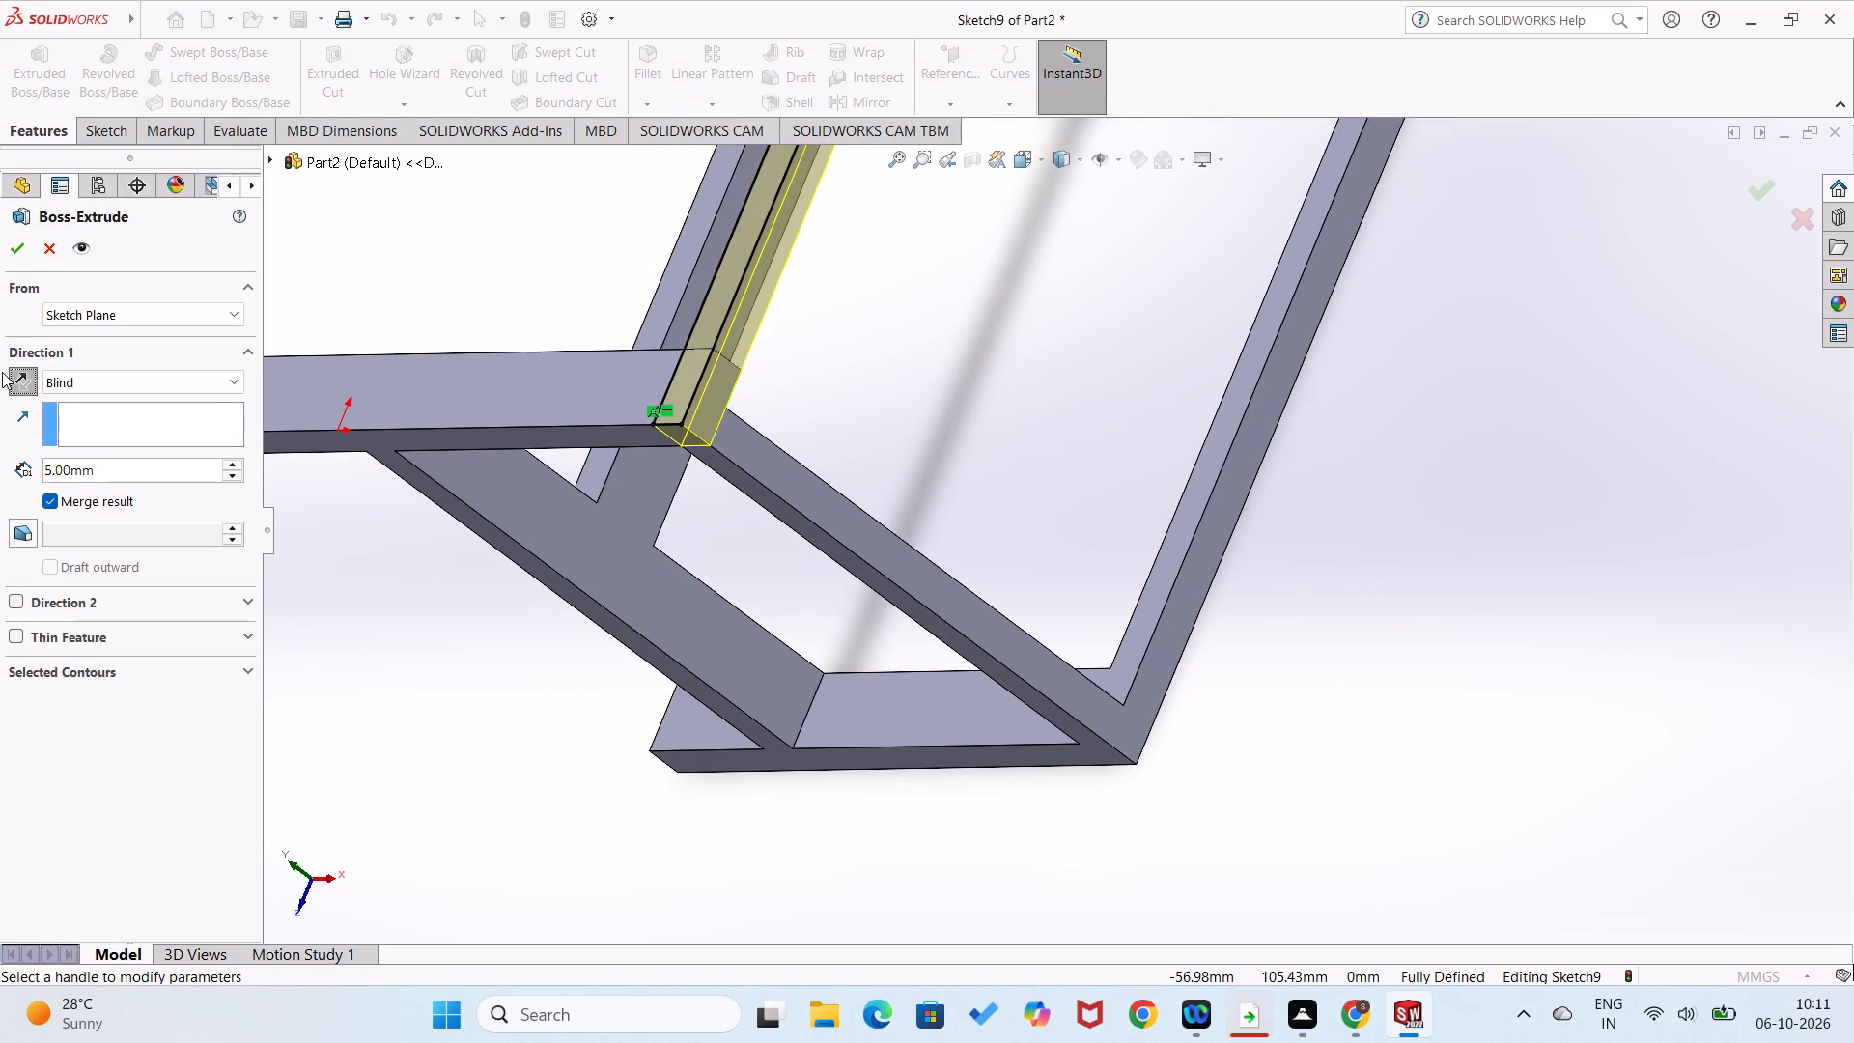
click(25, 249)
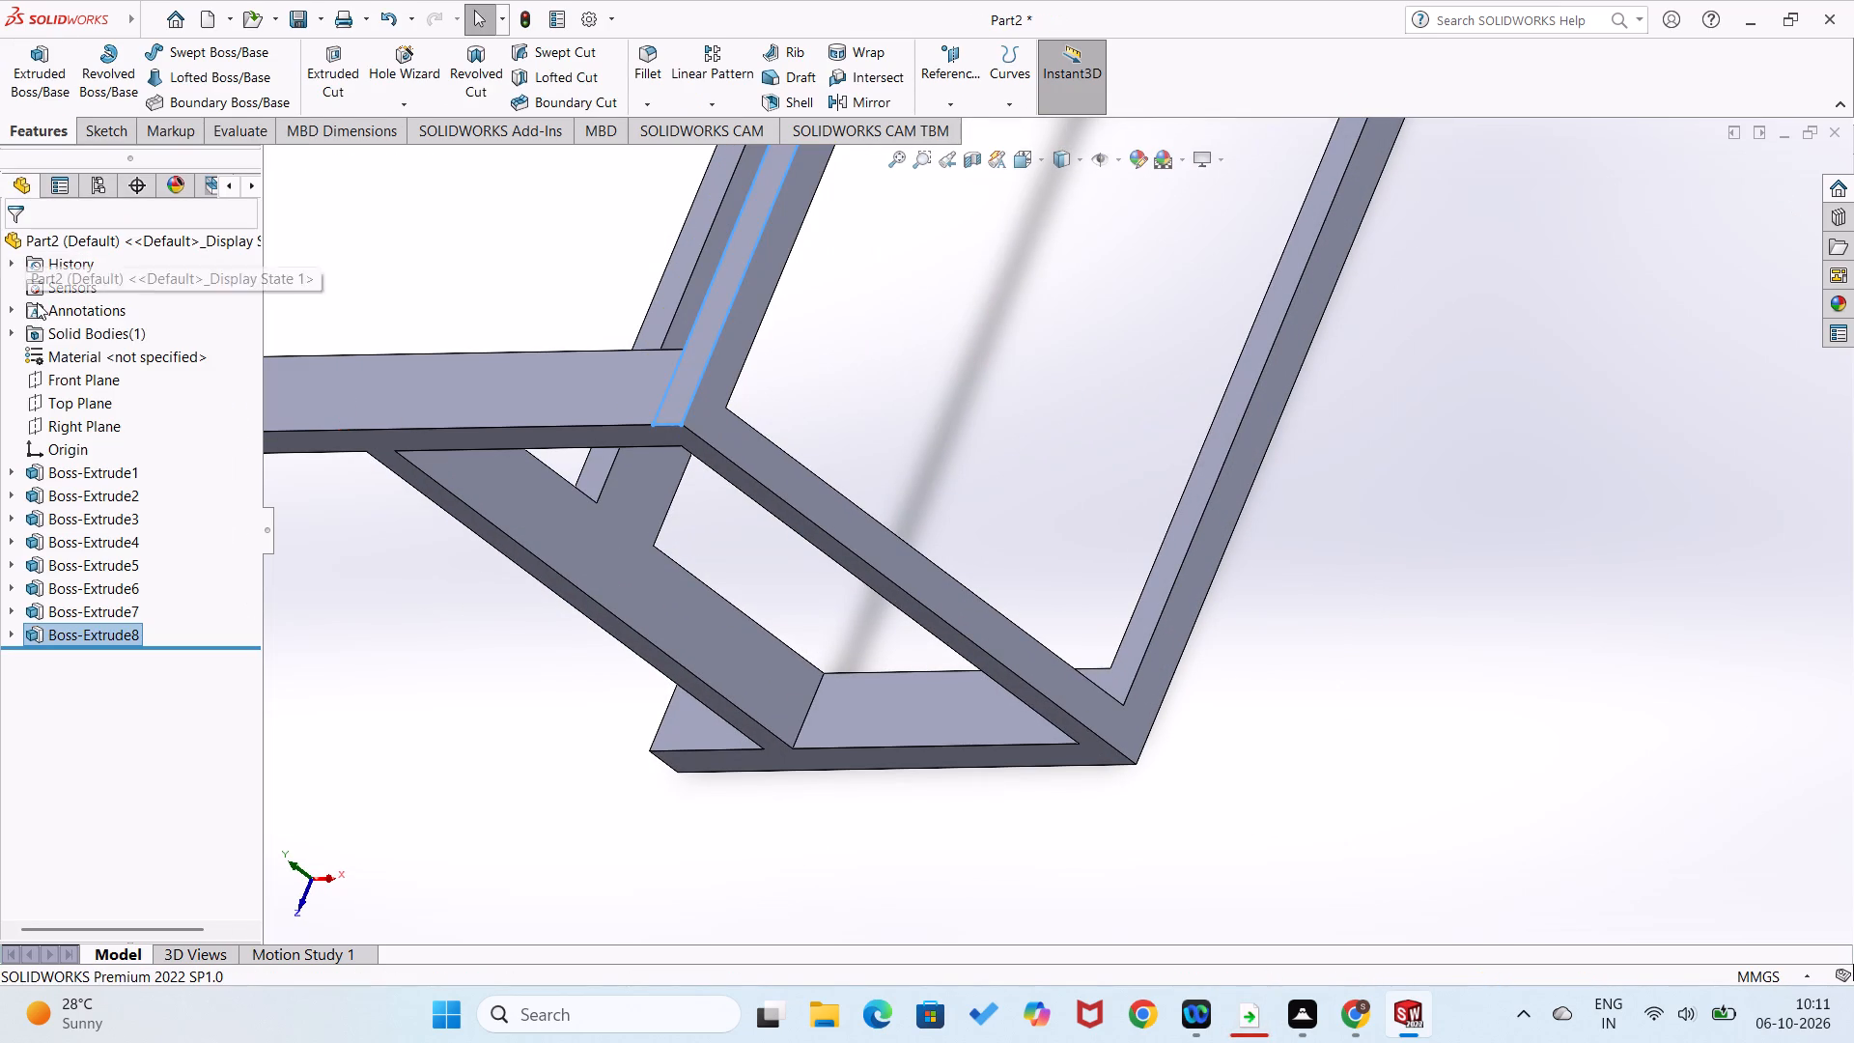
click(325, 569)
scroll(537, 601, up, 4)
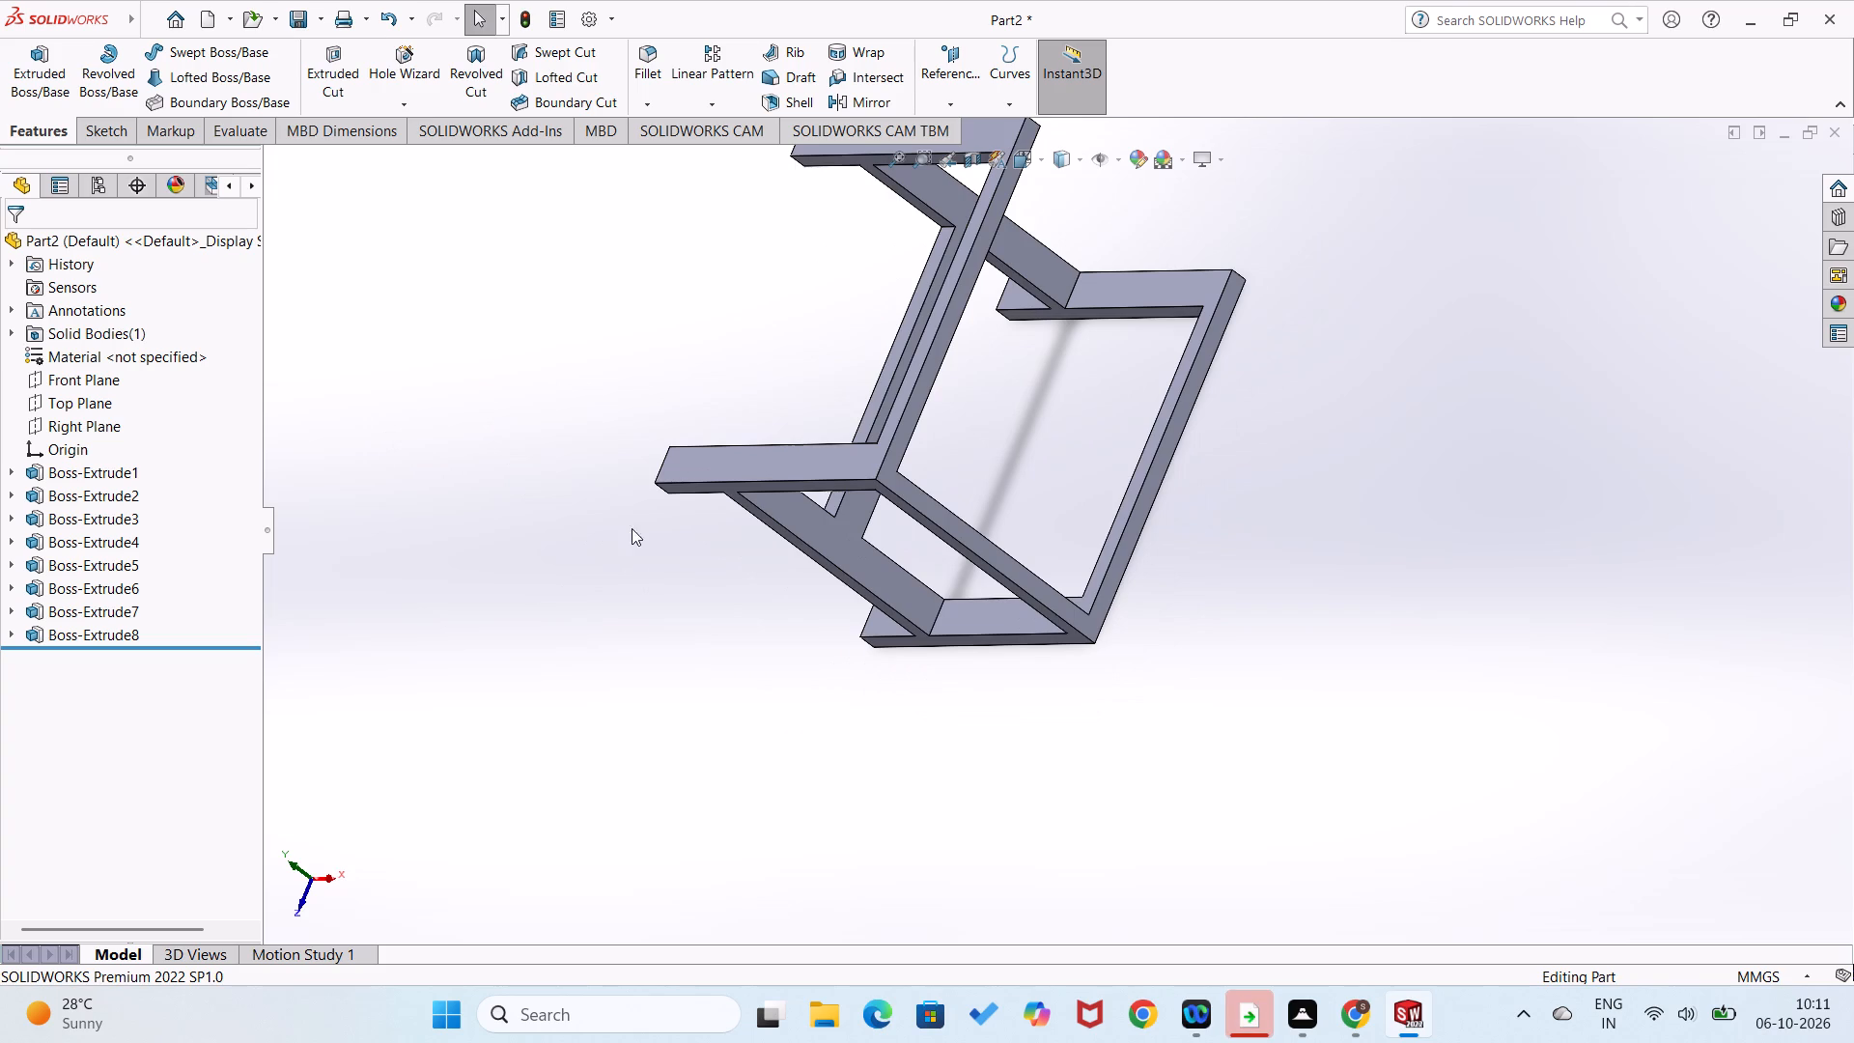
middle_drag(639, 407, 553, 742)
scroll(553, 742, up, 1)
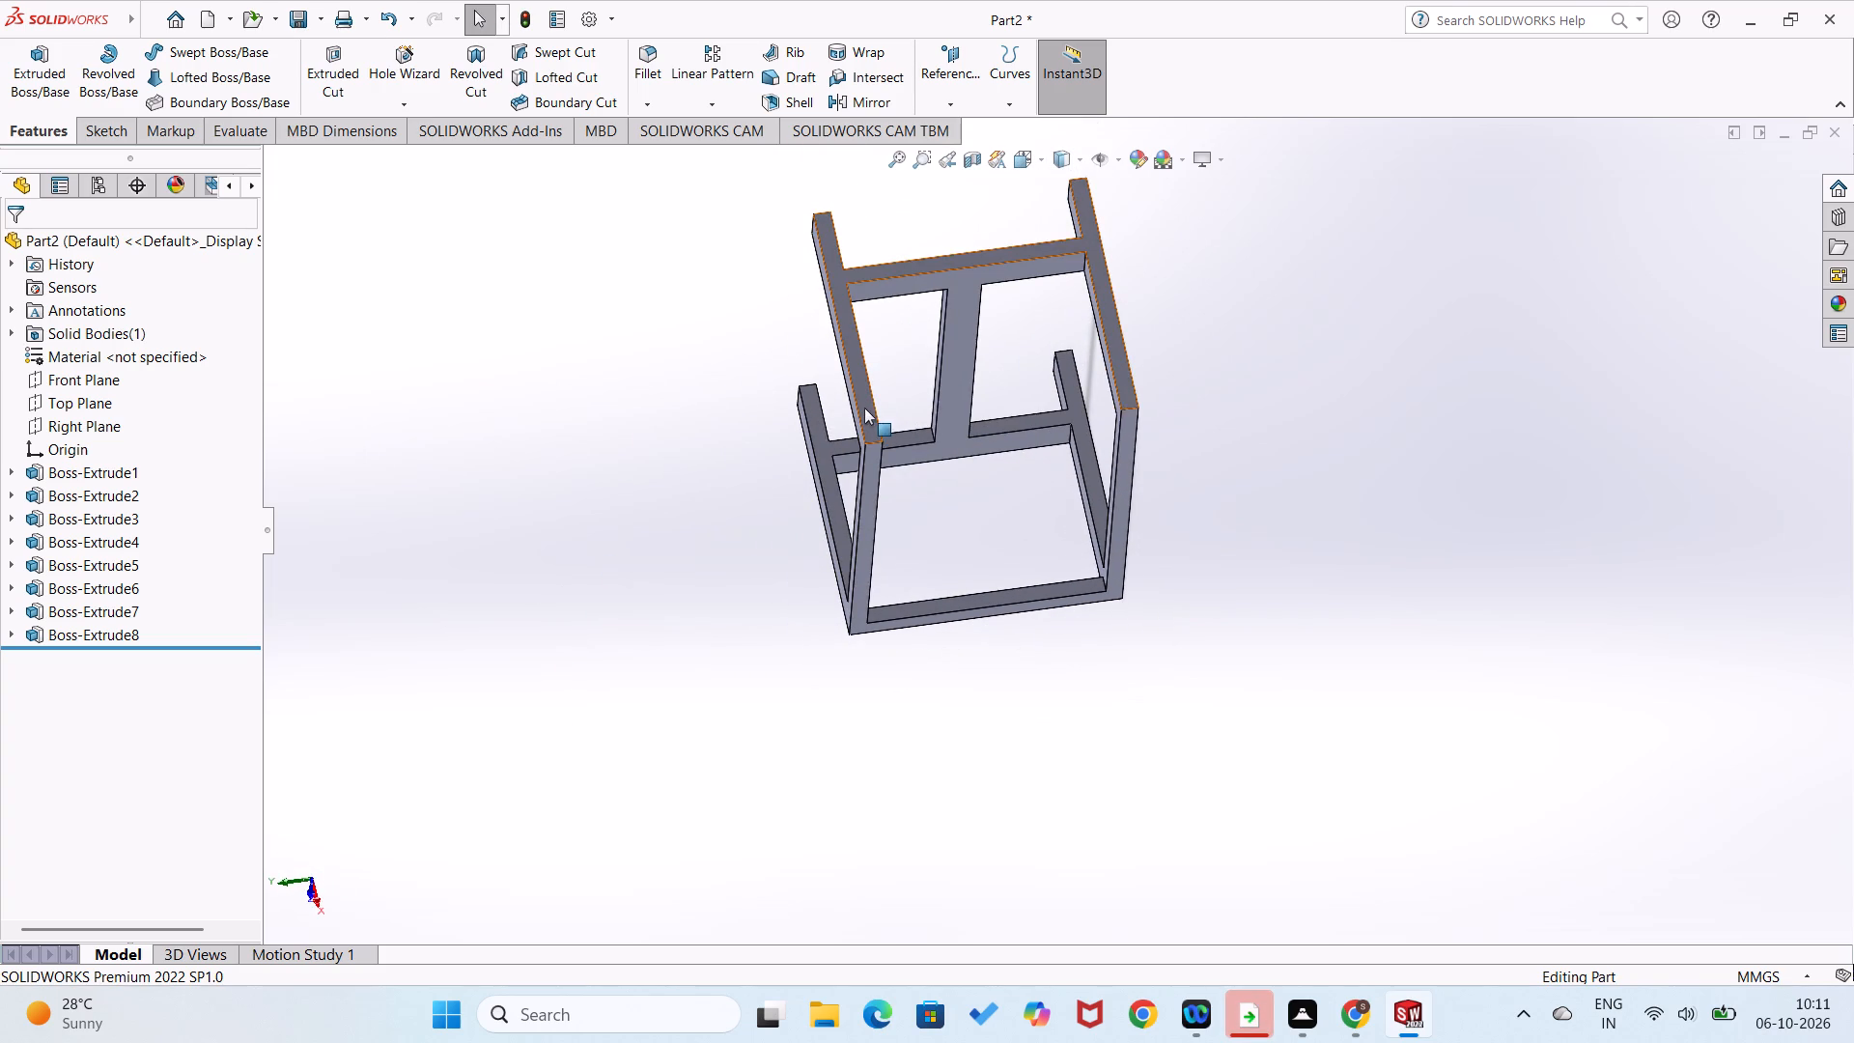
On the legs' outer face at the open end, sketch a corner rectangle 80 mm long and about 5 mm wide across the 60 mm ends.
right_click(866, 409)
click(906, 388)
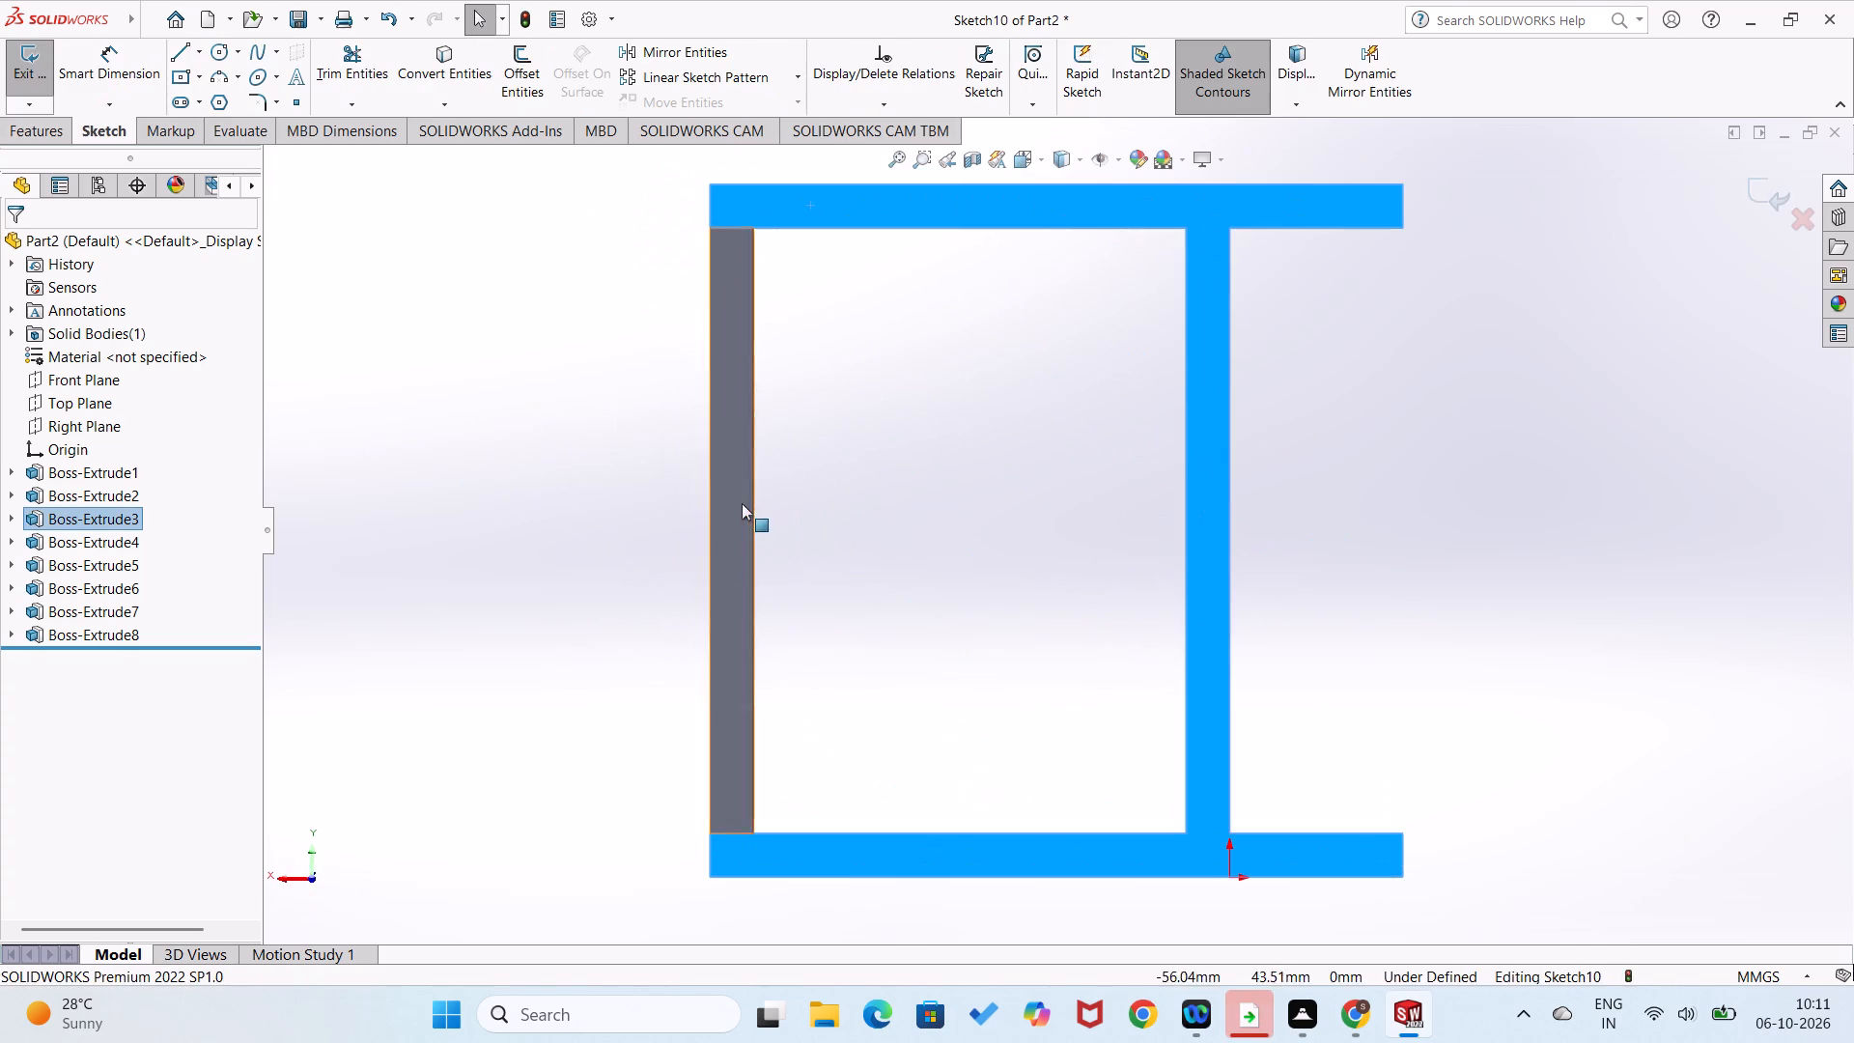
click(863, 482)
right_drag(934, 435, 839, 656)
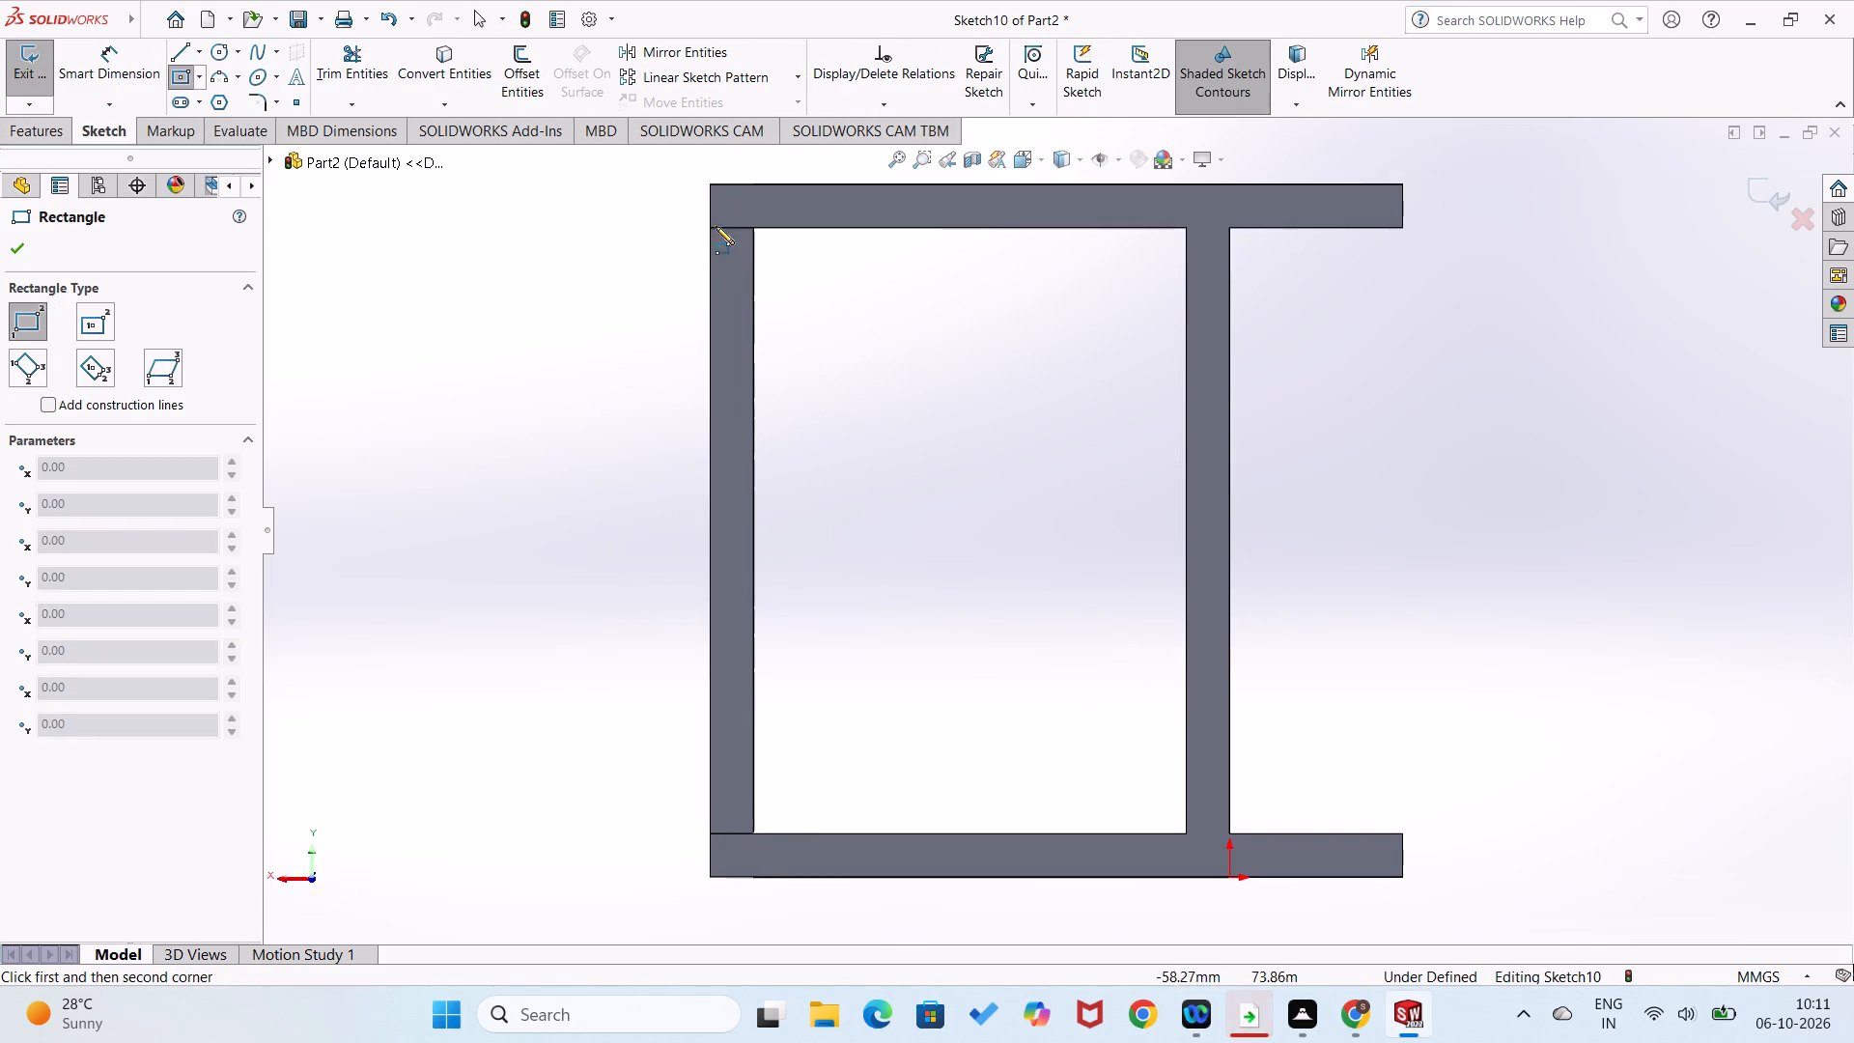
click(711, 184)
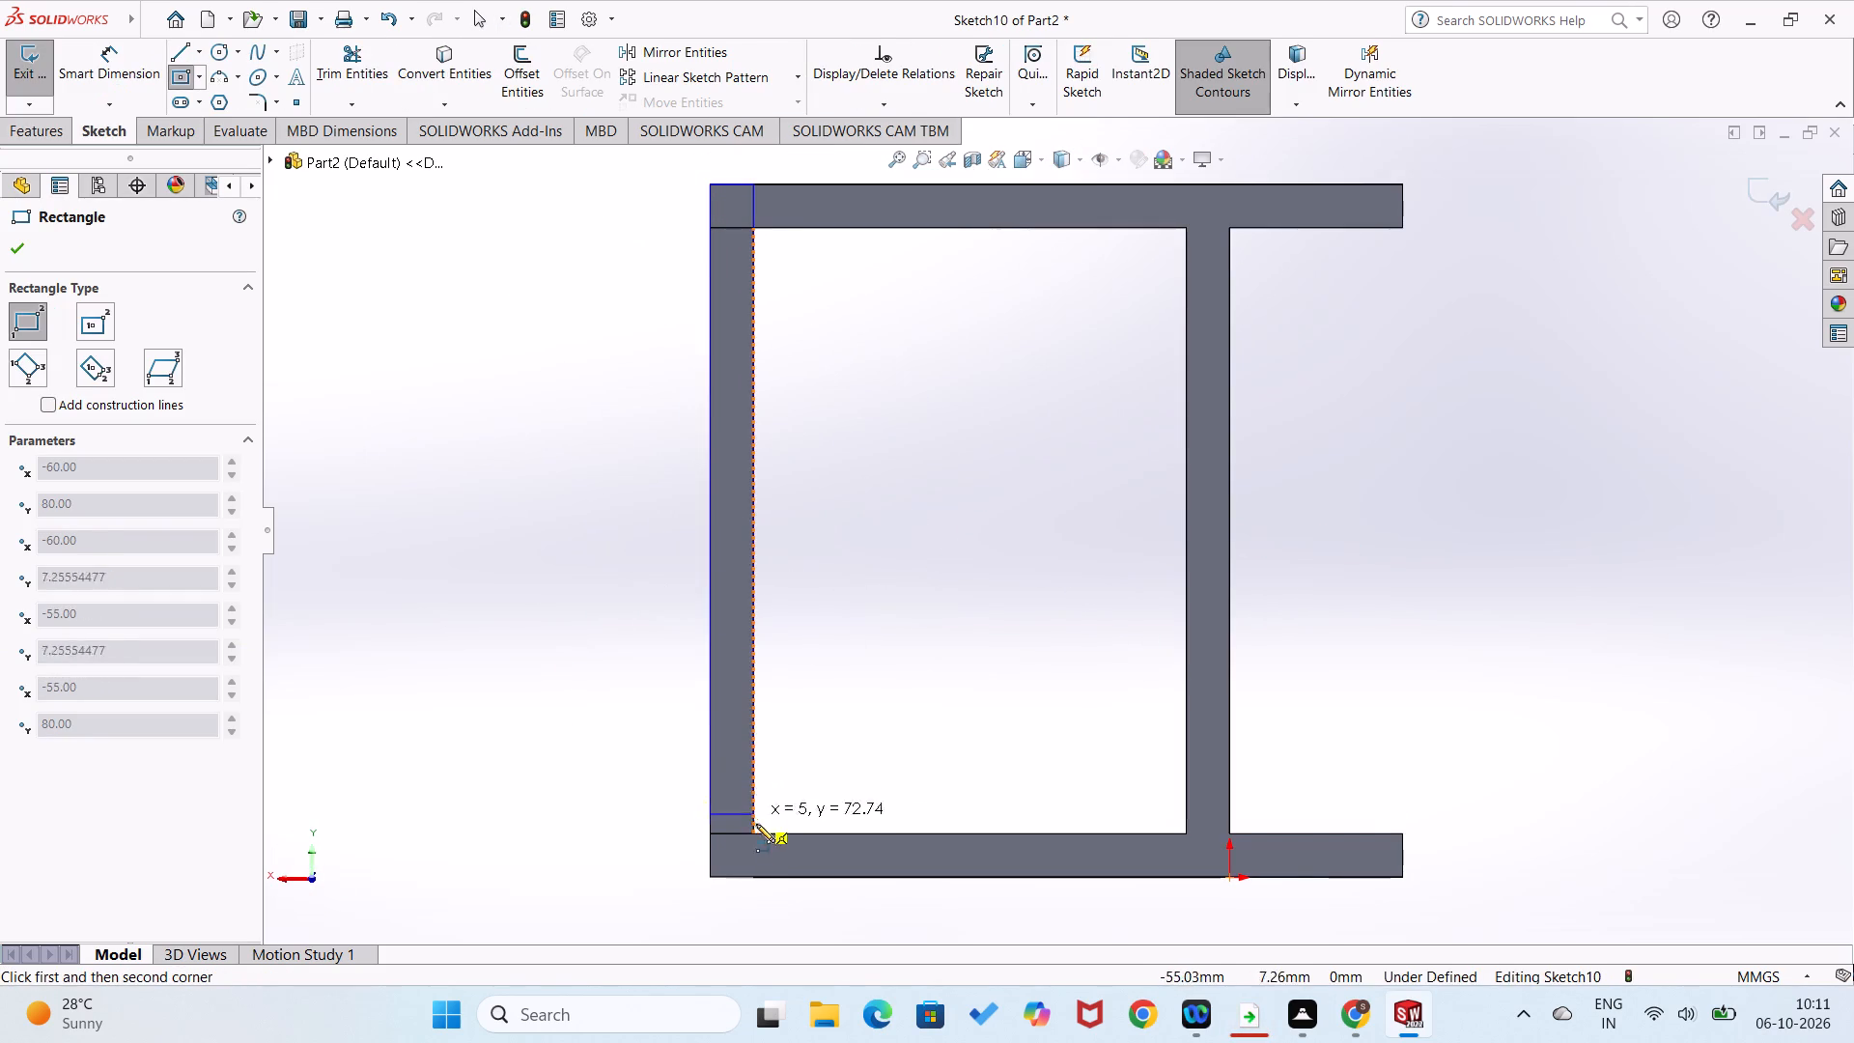
click(755, 877)
Dimension the new 80 mm long rectangle's width at 5 mm.
right_drag(581, 819, 621, 560)
click(718, 877)
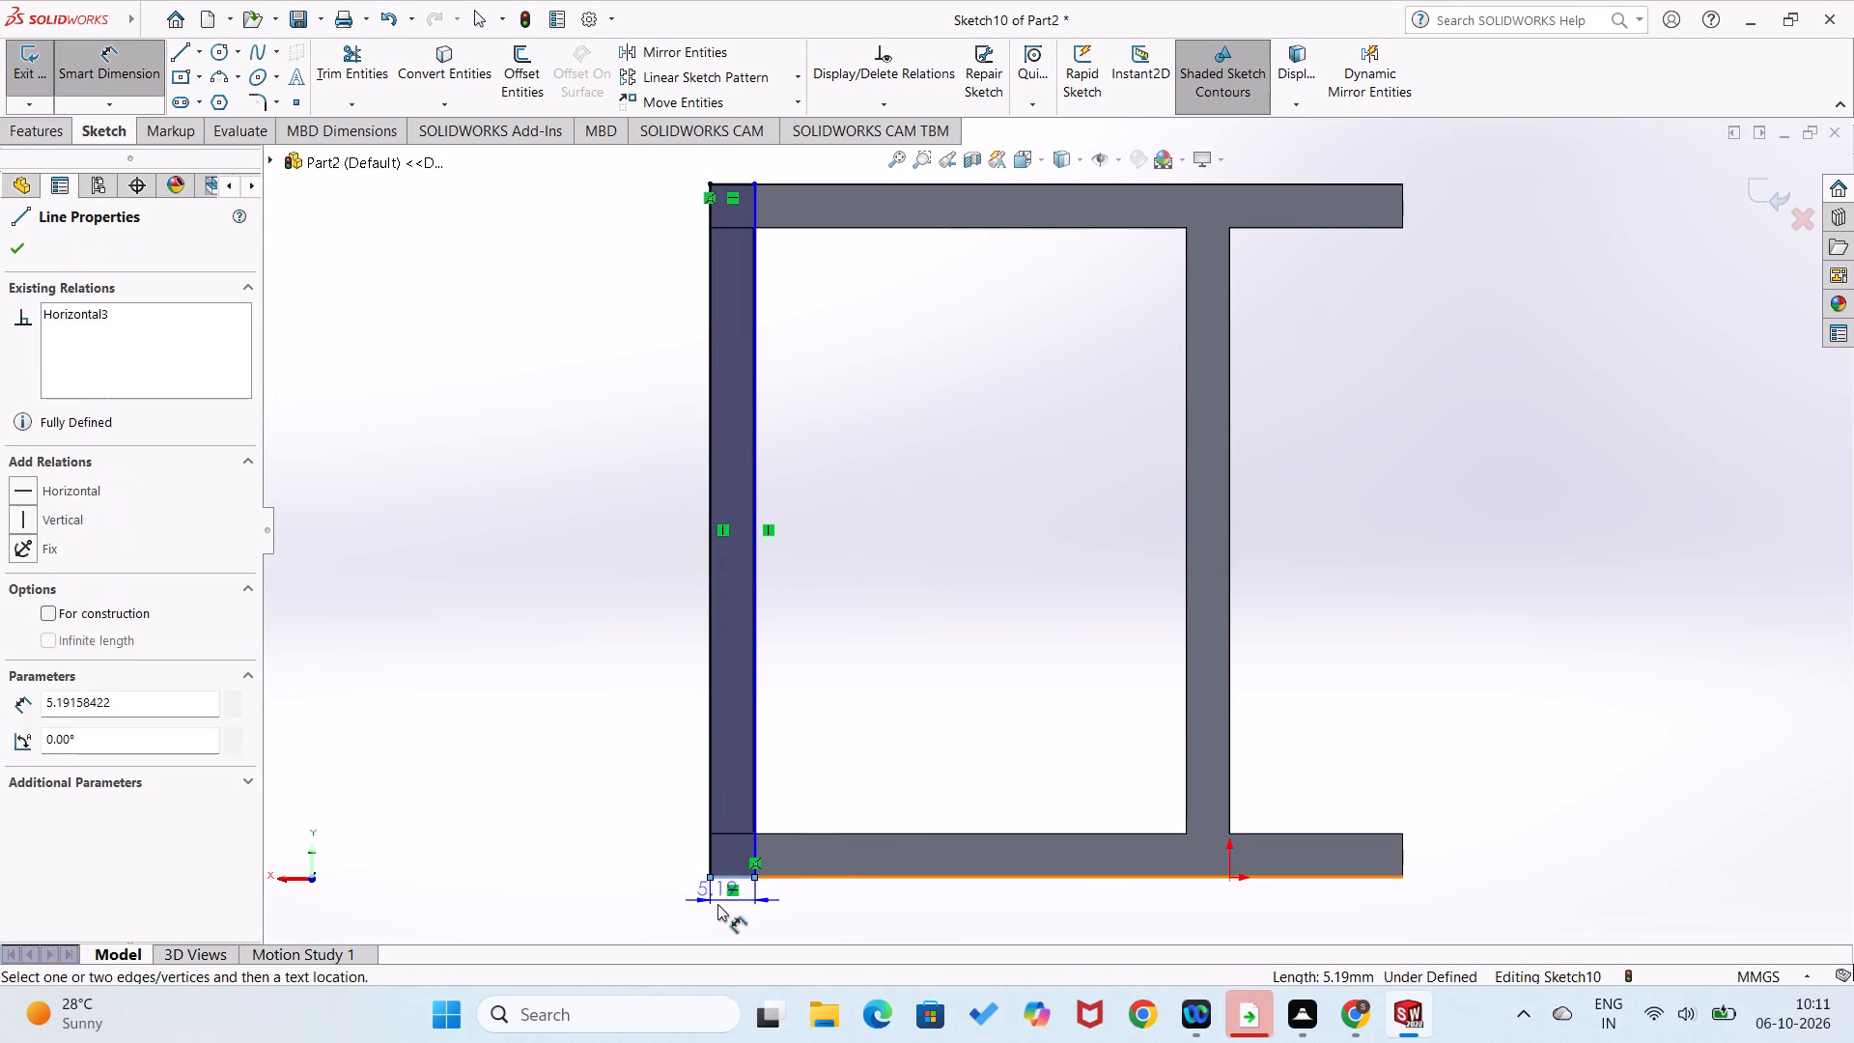
click(716, 916)
key(5)
key(Return)
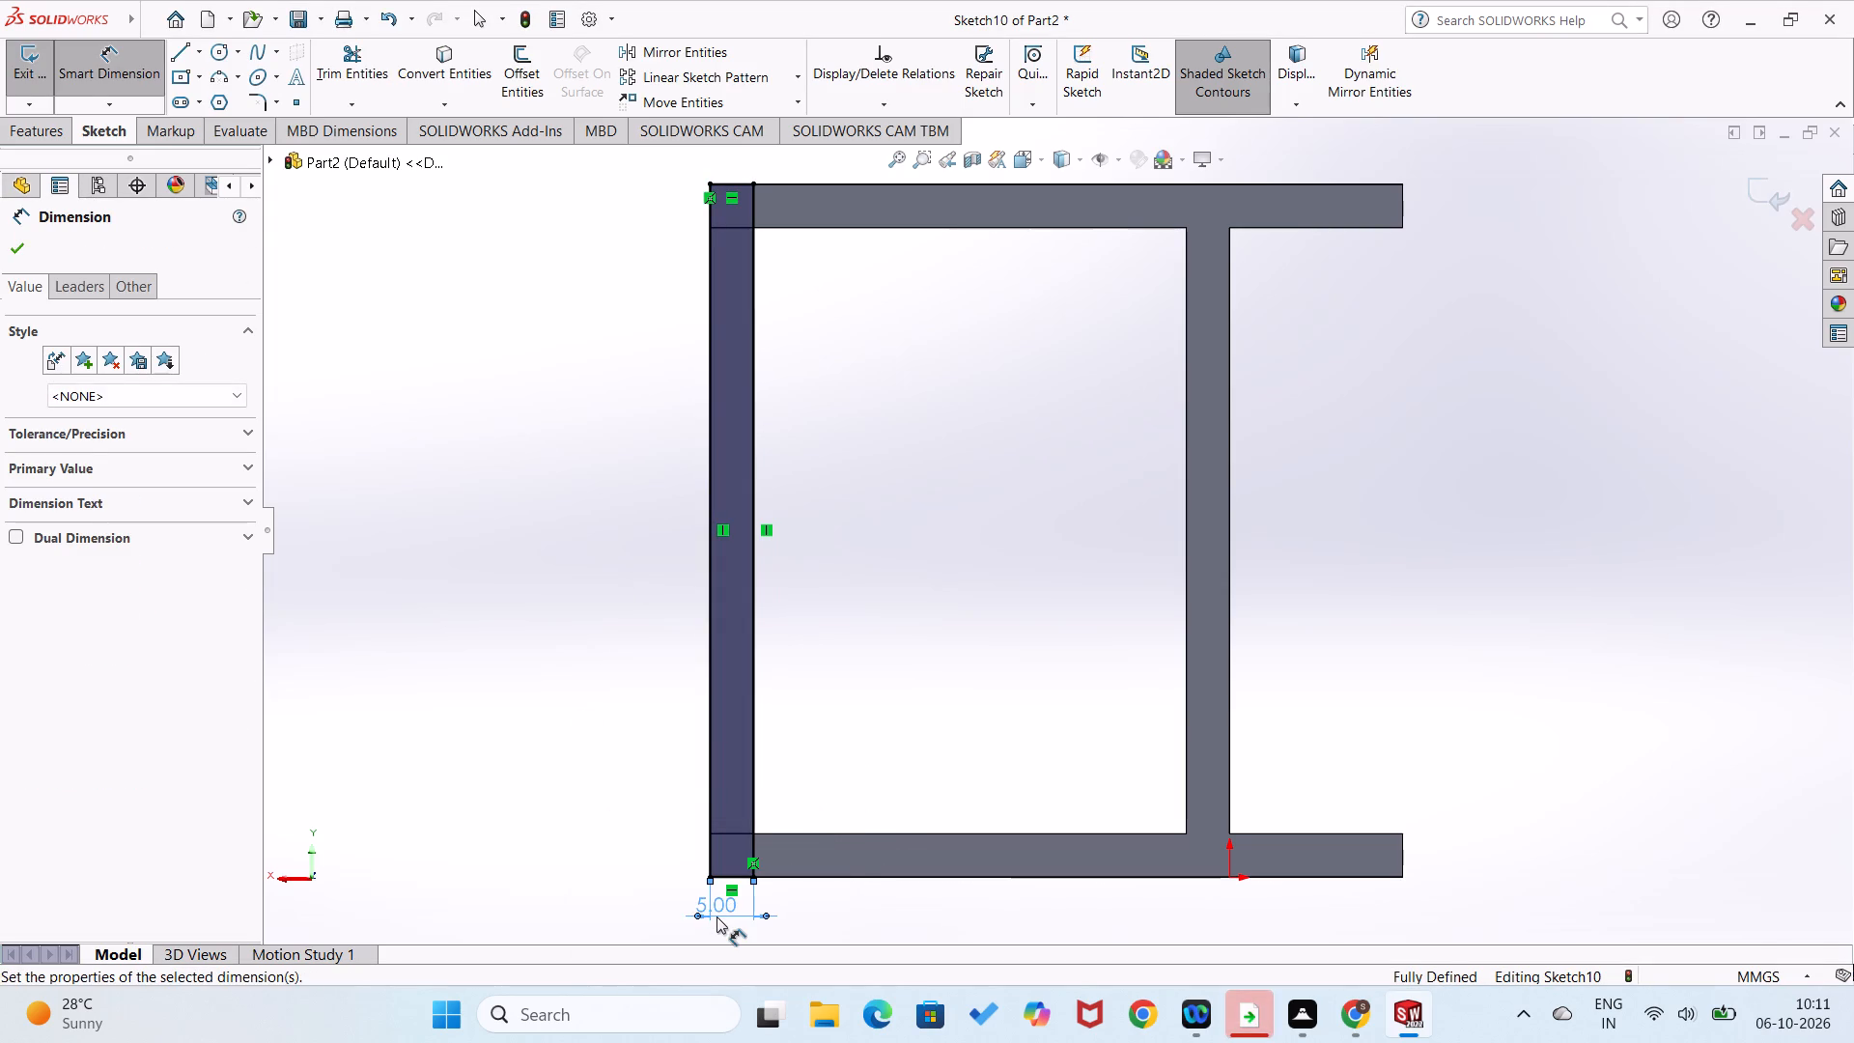
click(700, 828)
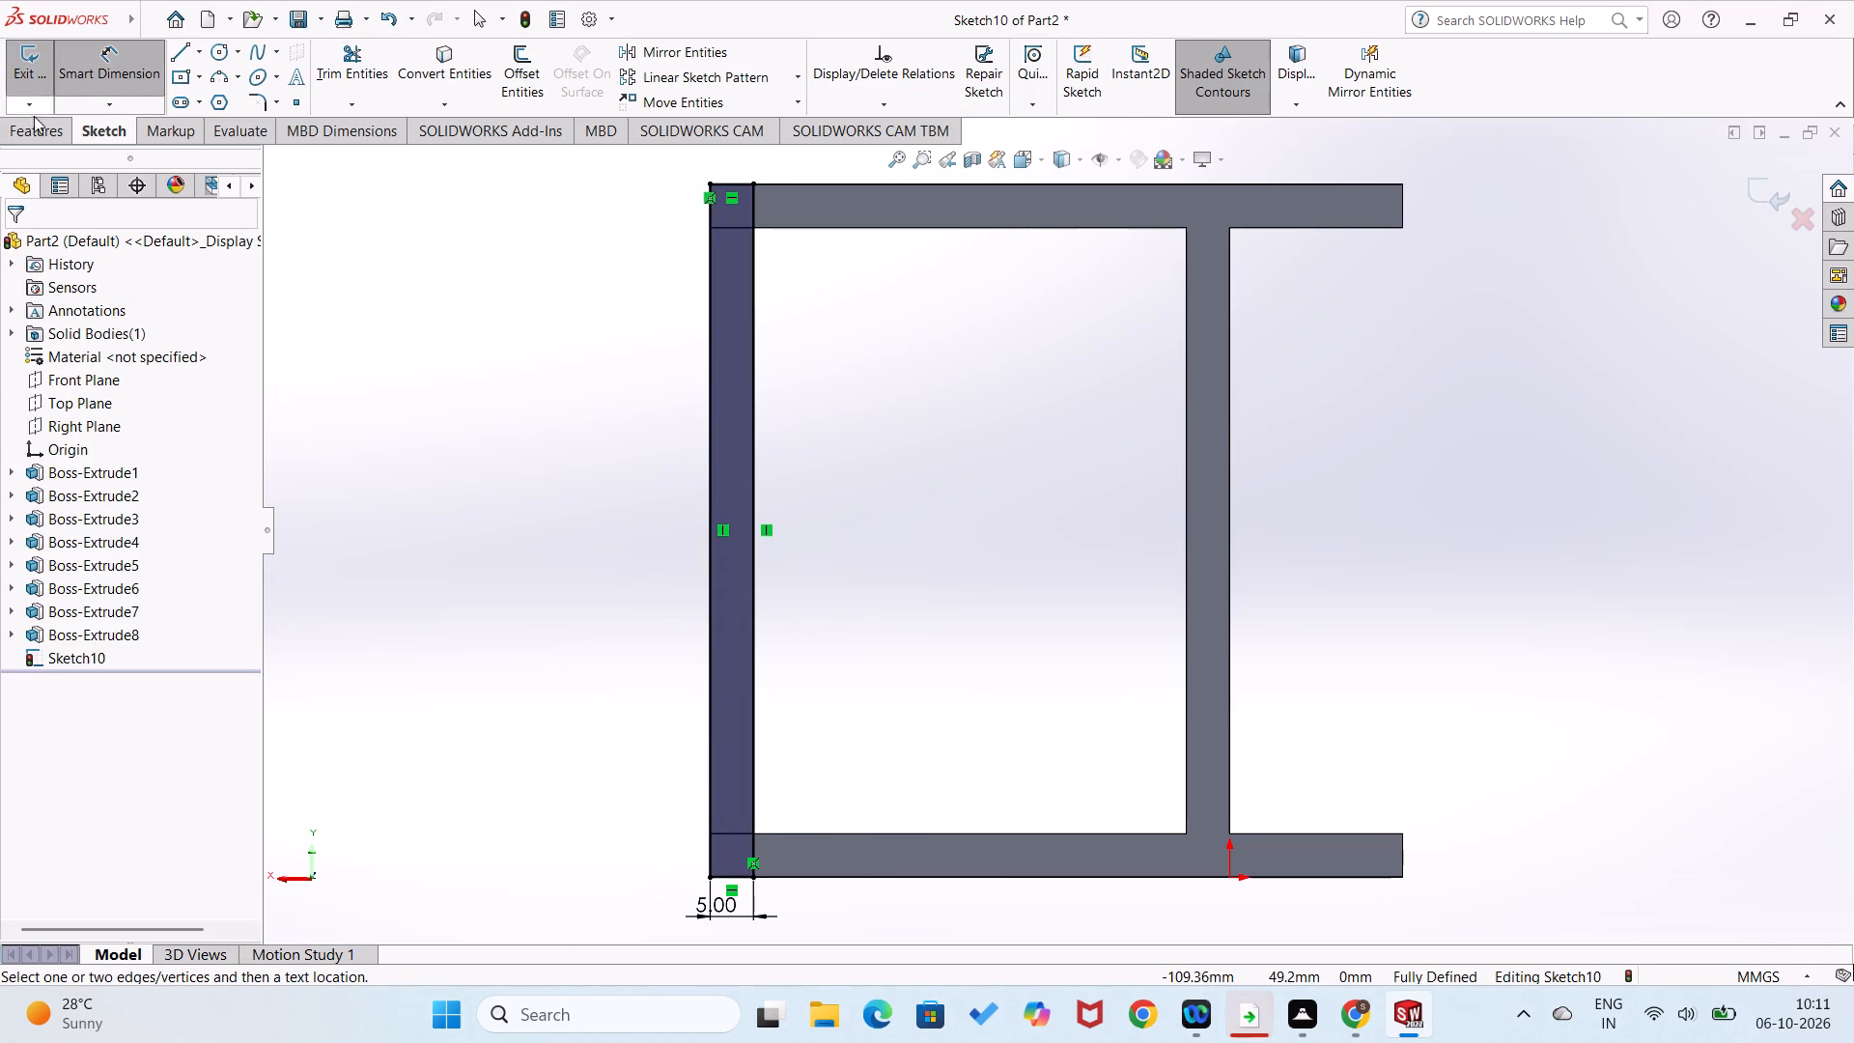
Extrude the 80 by 5 mm rectangle 5 mm blind in the reversed direction with merged result.
click(32, 136)
click(29, 96)
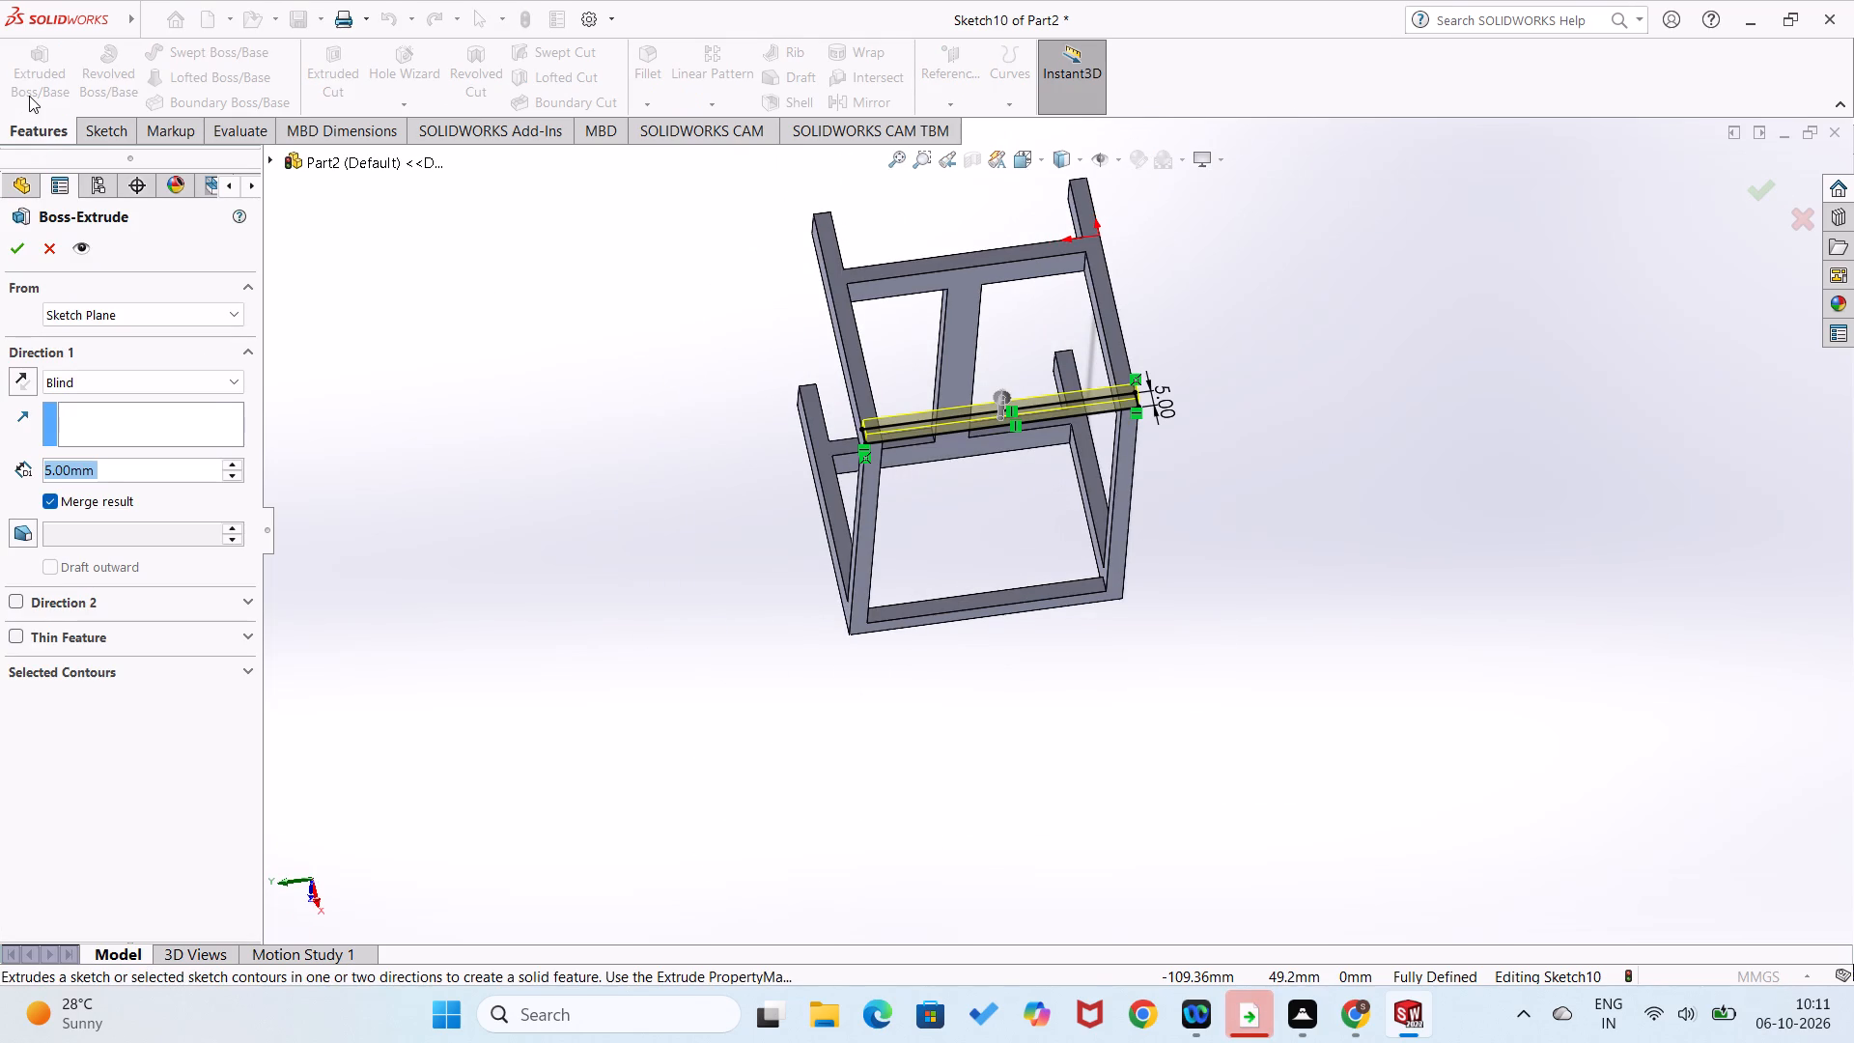
middle_drag(351, 384, 348, 206)
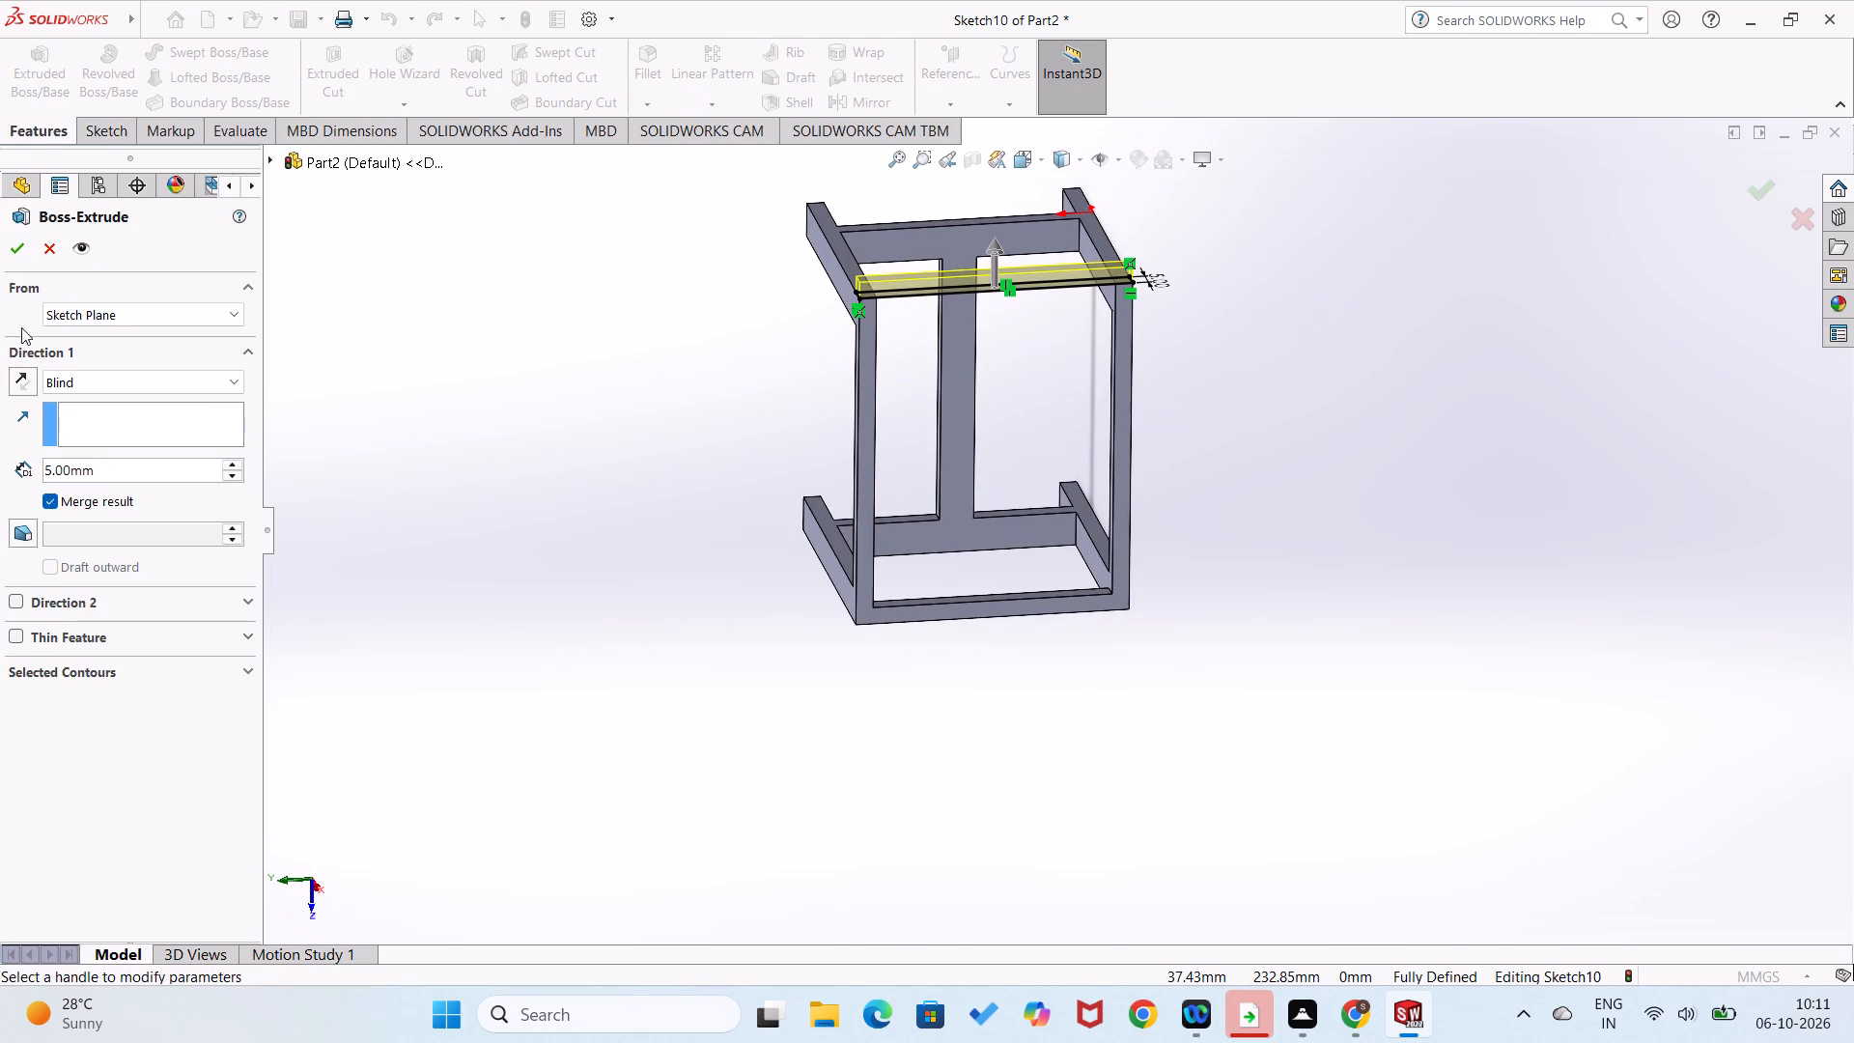
click(23, 378)
click(17, 238)
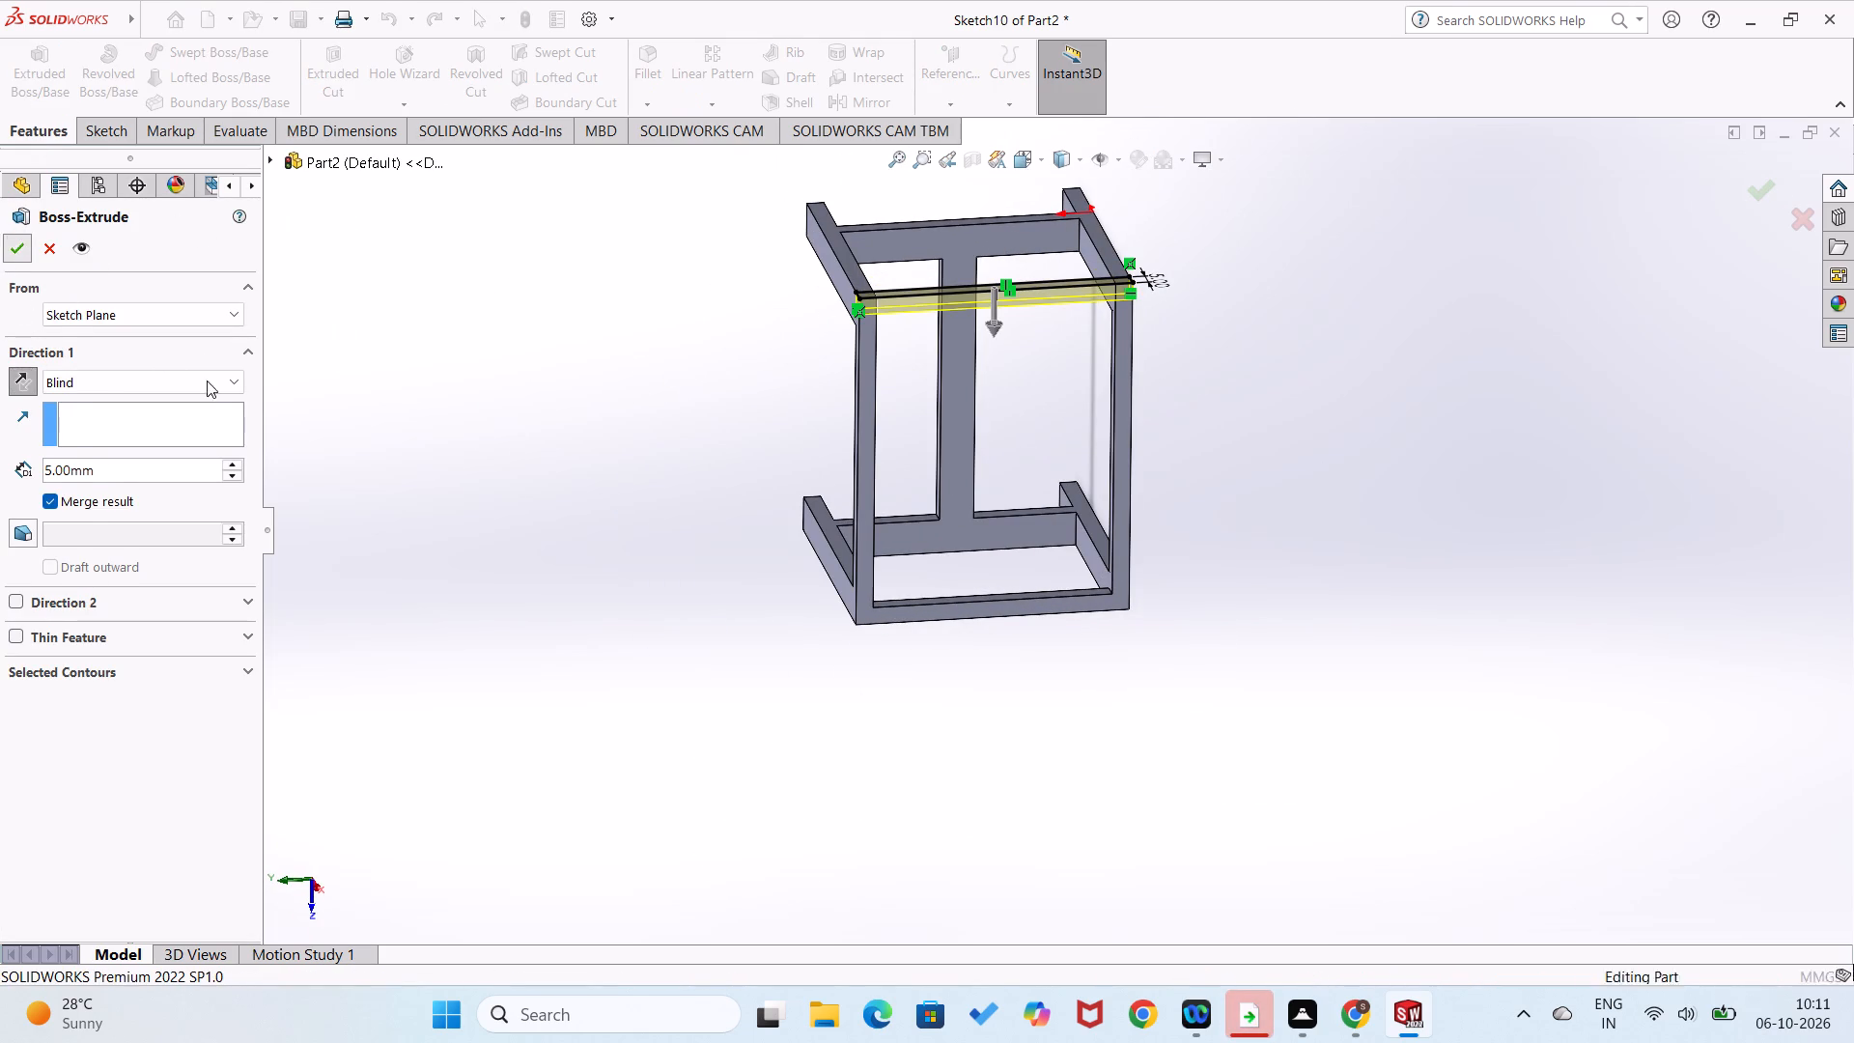
click(376, 444)
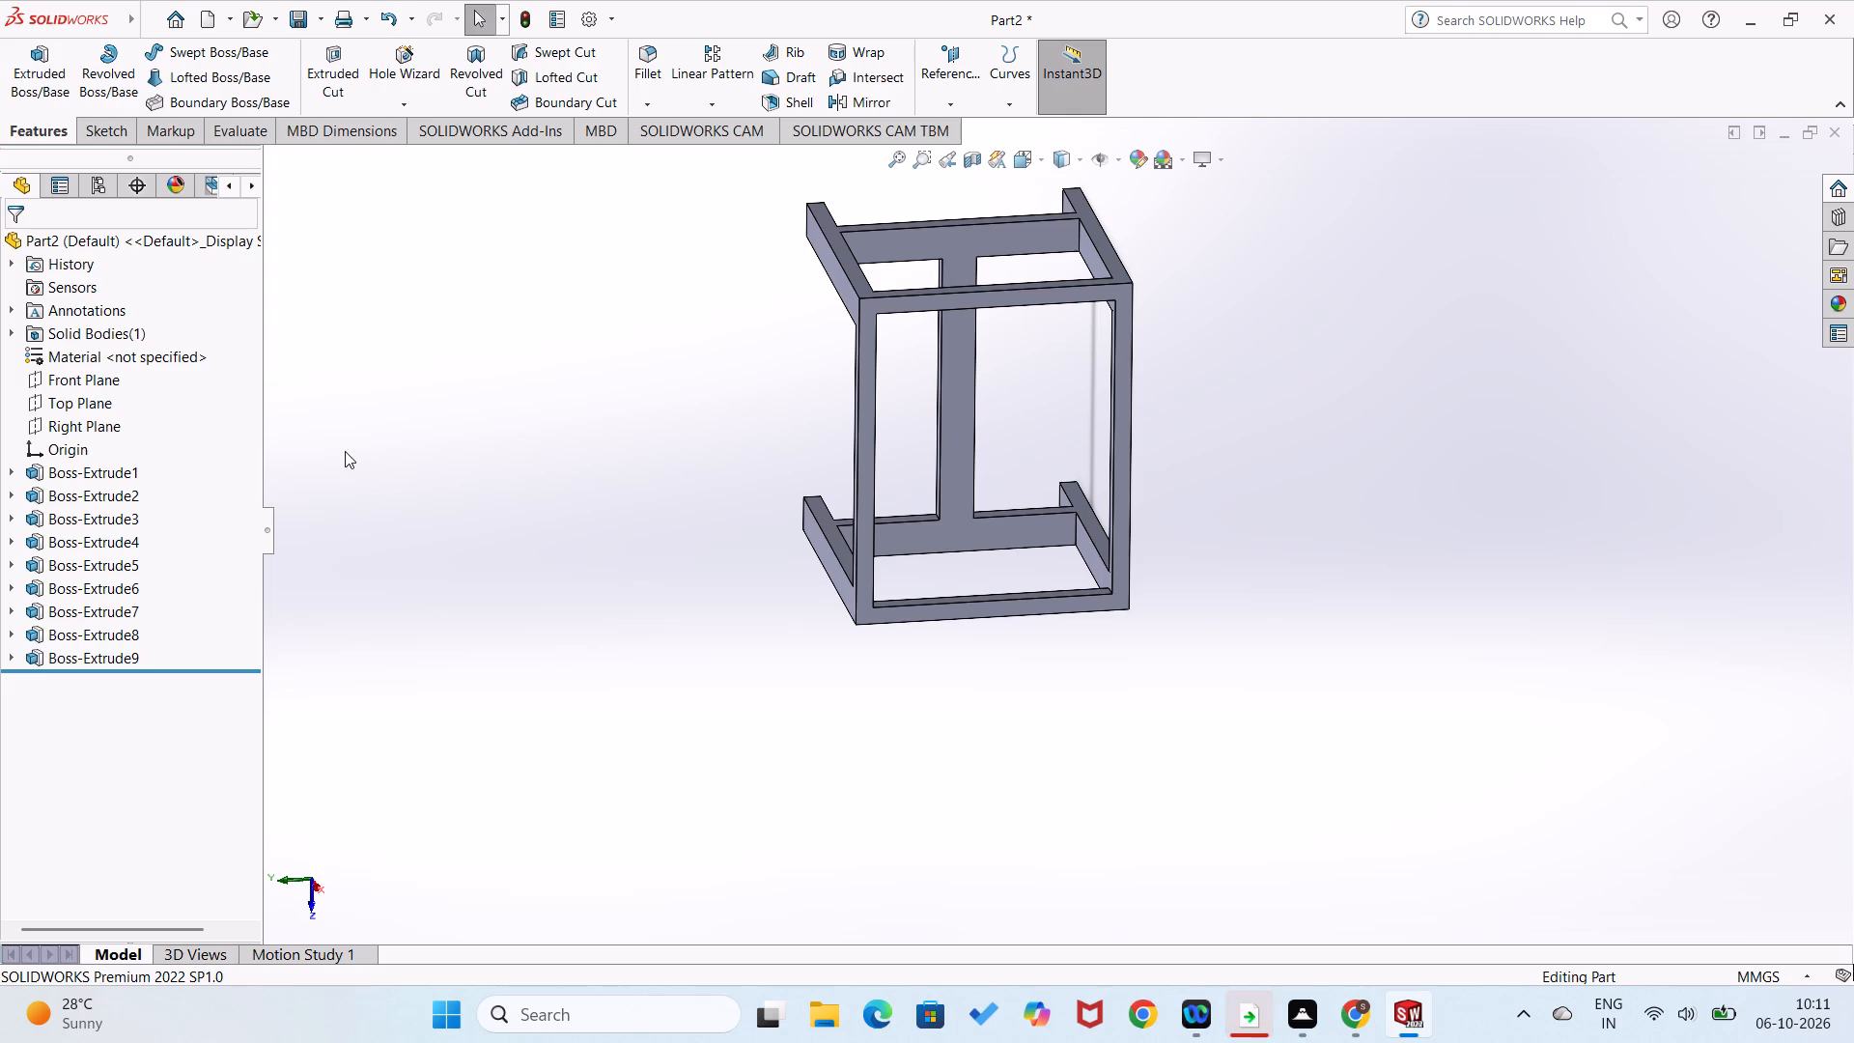
On the closed 100 by 80 mm frame's outer face, sketch a horizontal line about 93 mm long from the upper edge's midpoint, beyond the origin-side leg.
scroll(1071, 480, down, 4)
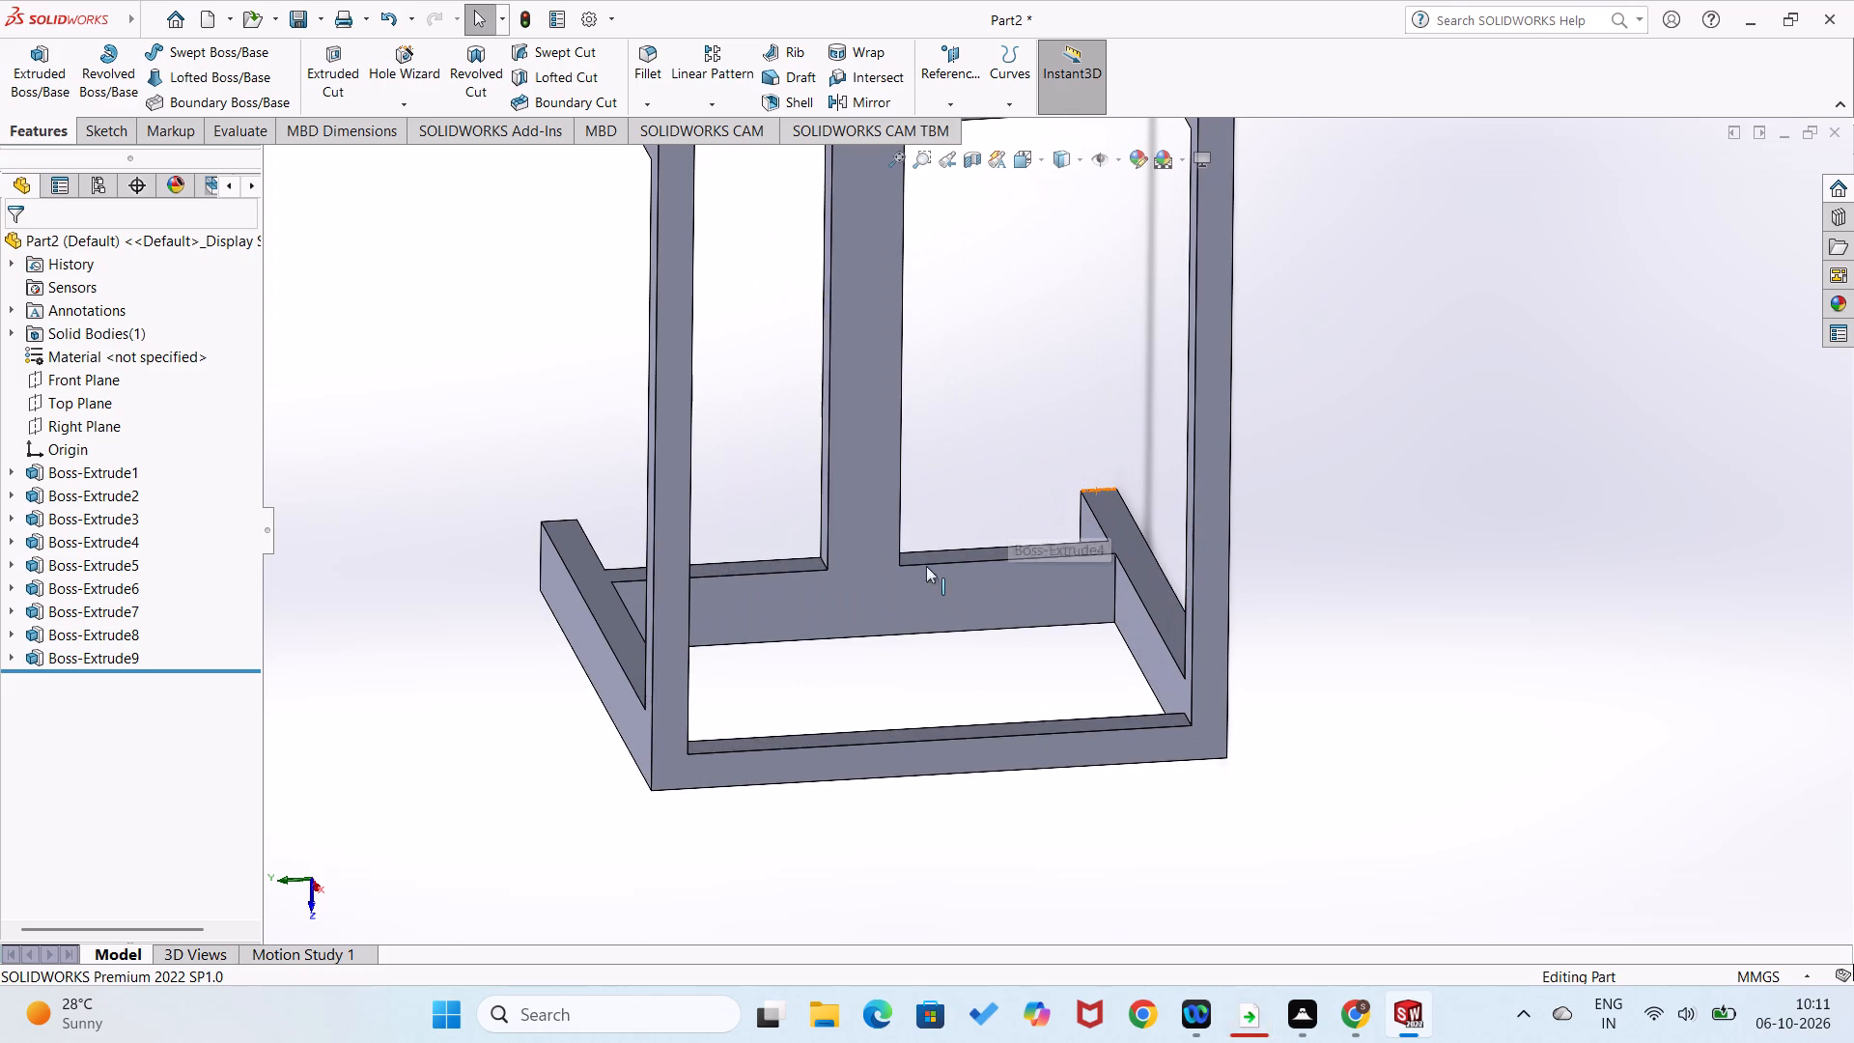
right_click(668, 634)
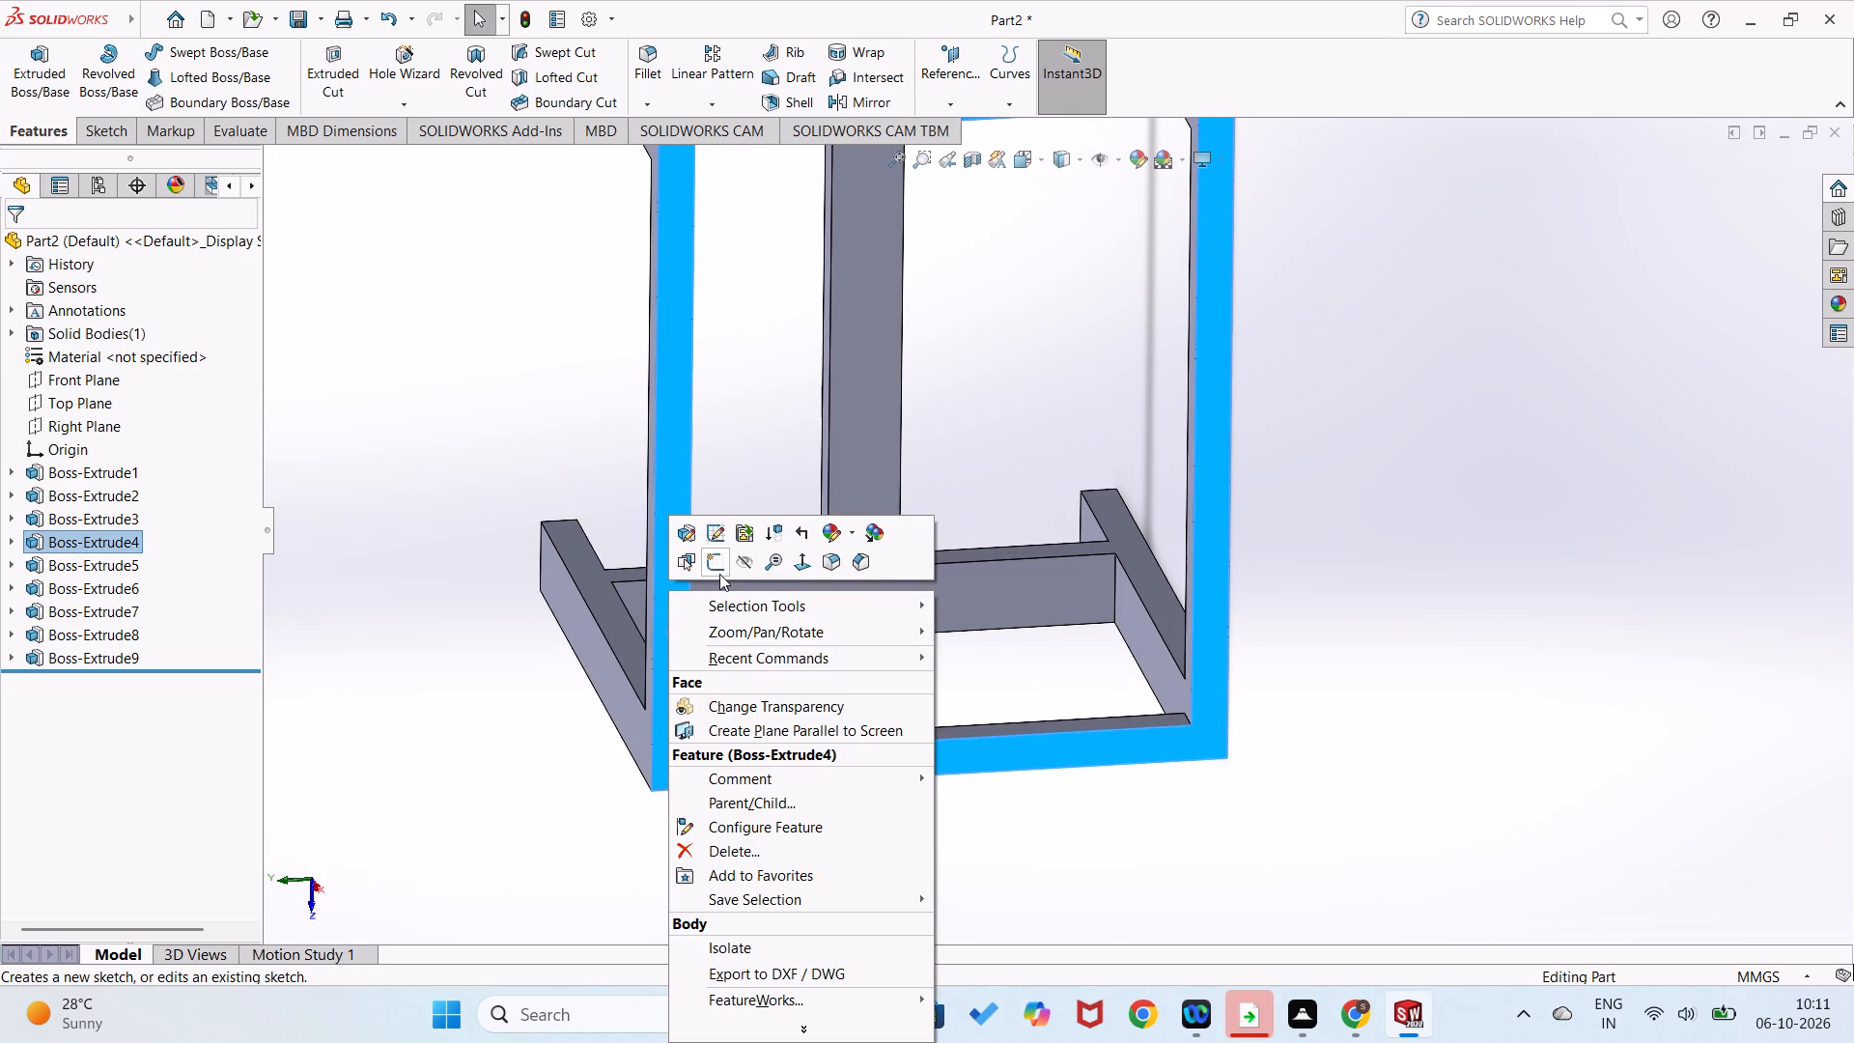
click(717, 558)
click(487, 592)
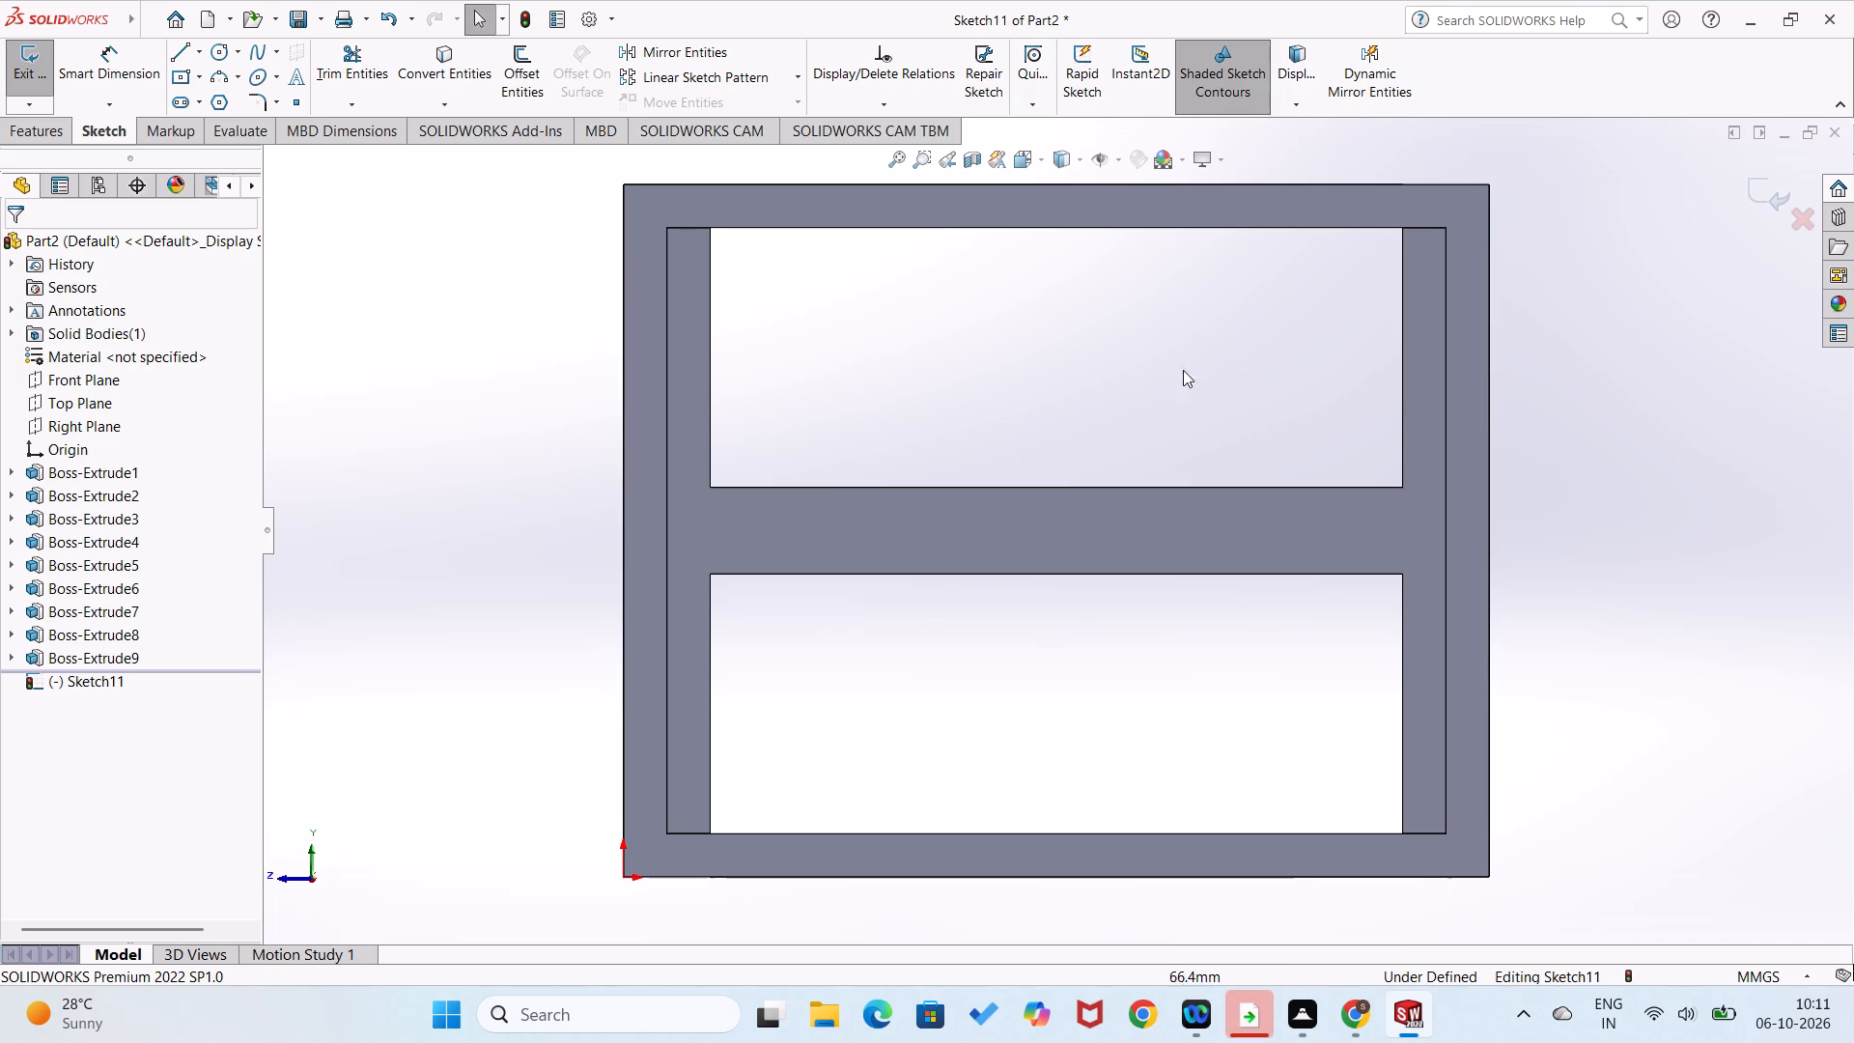
scroll(1157, 355, up, 1)
right_drag(1164, 353, 1079, 492)
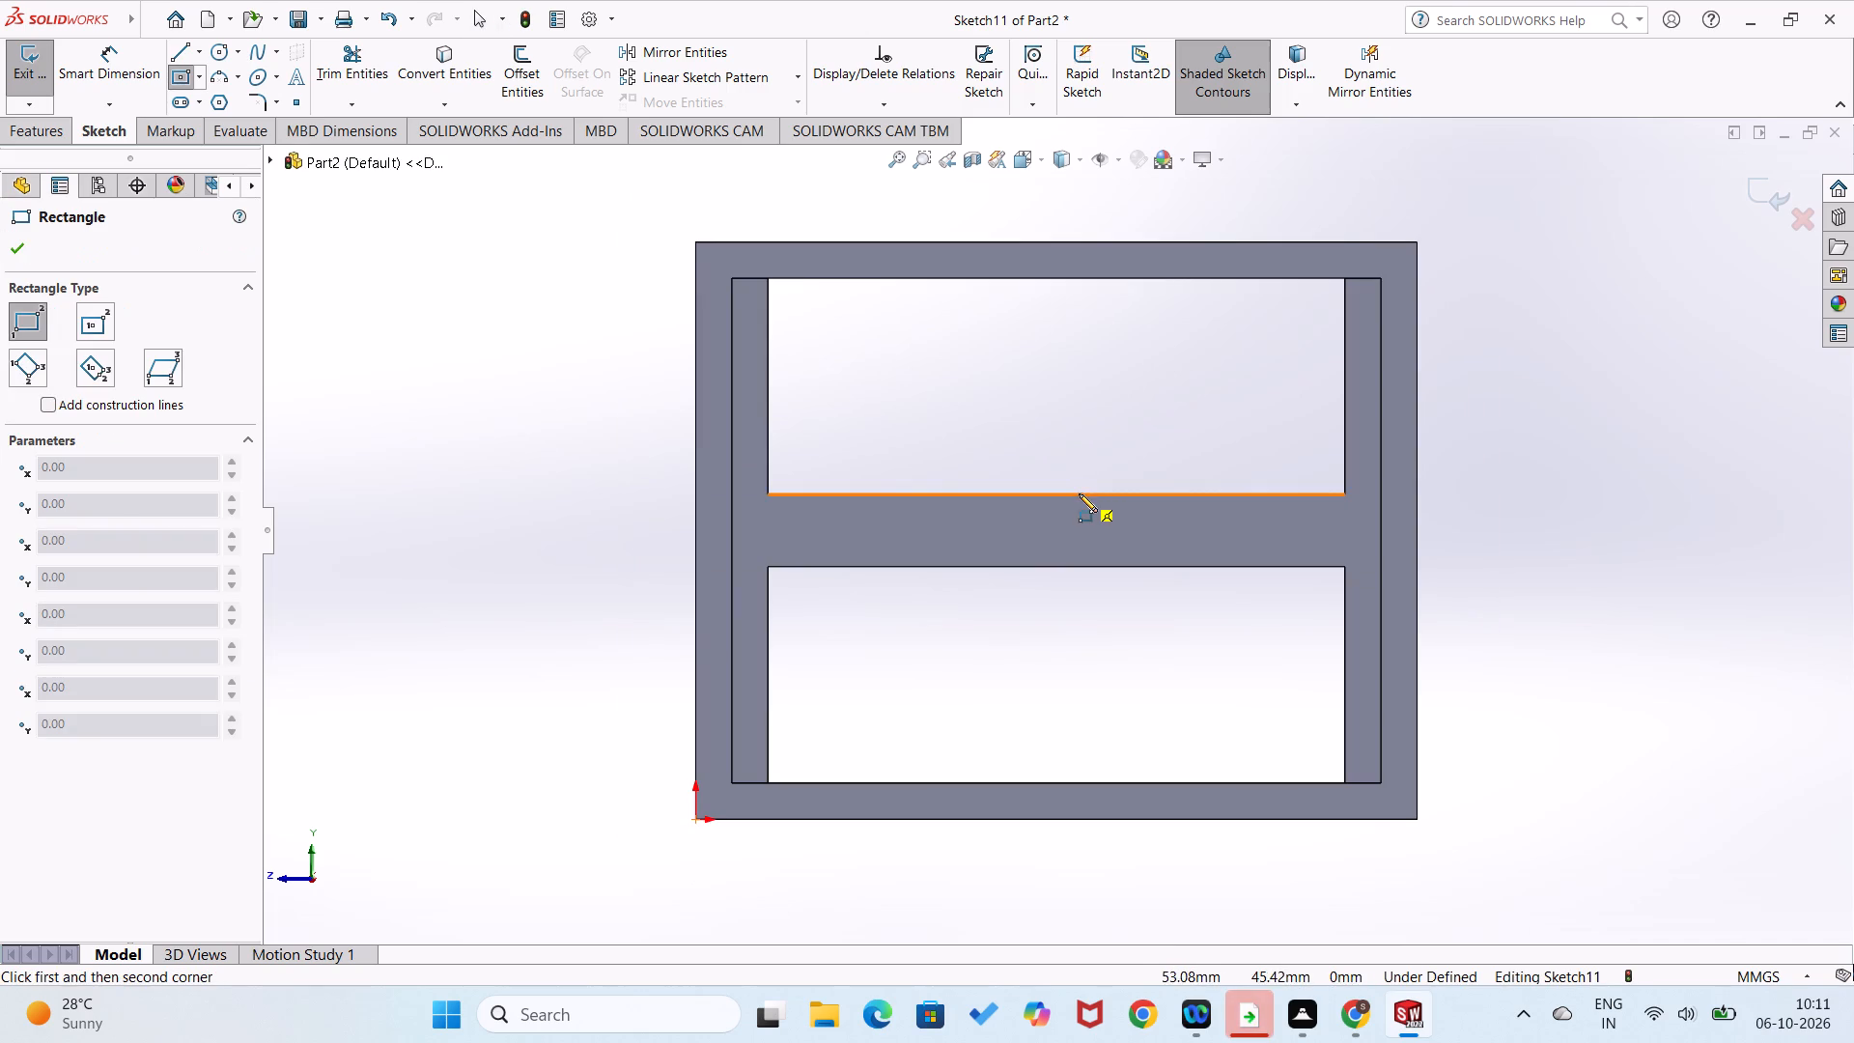
right_drag(1216, 380, 982, 381)
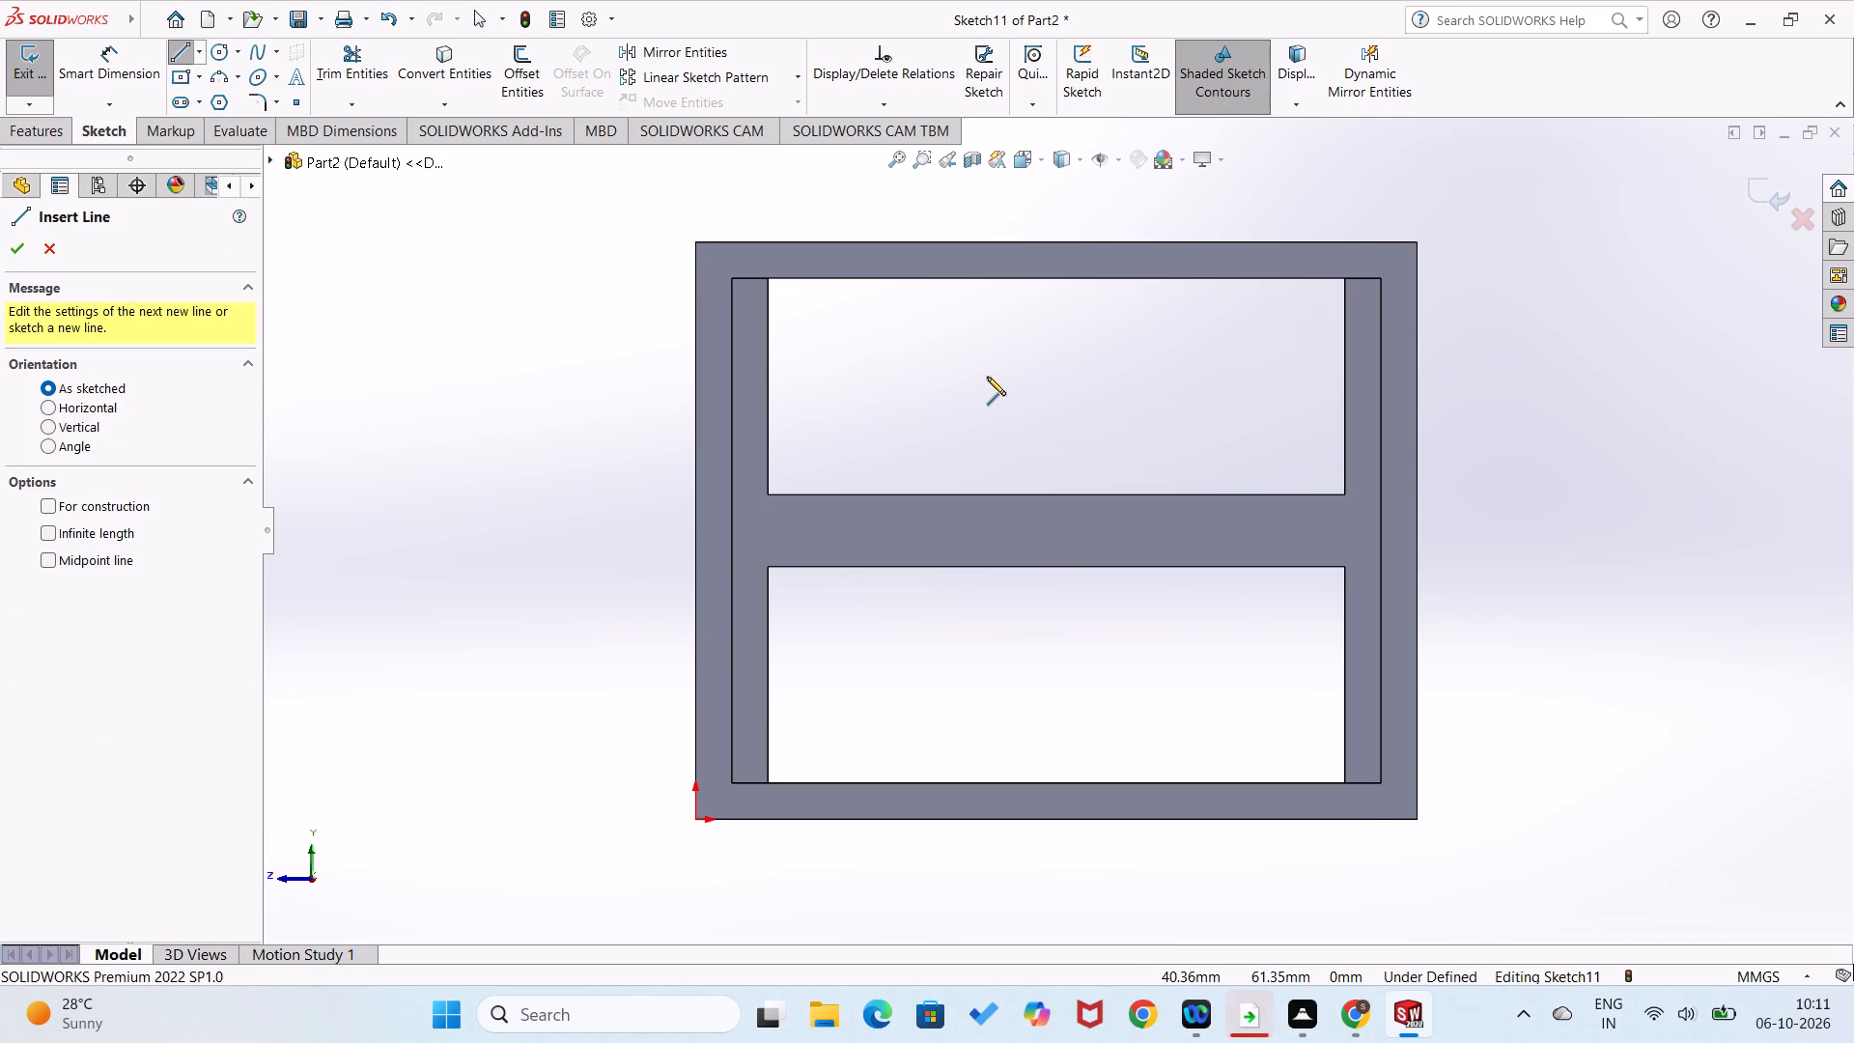
click(1053, 240)
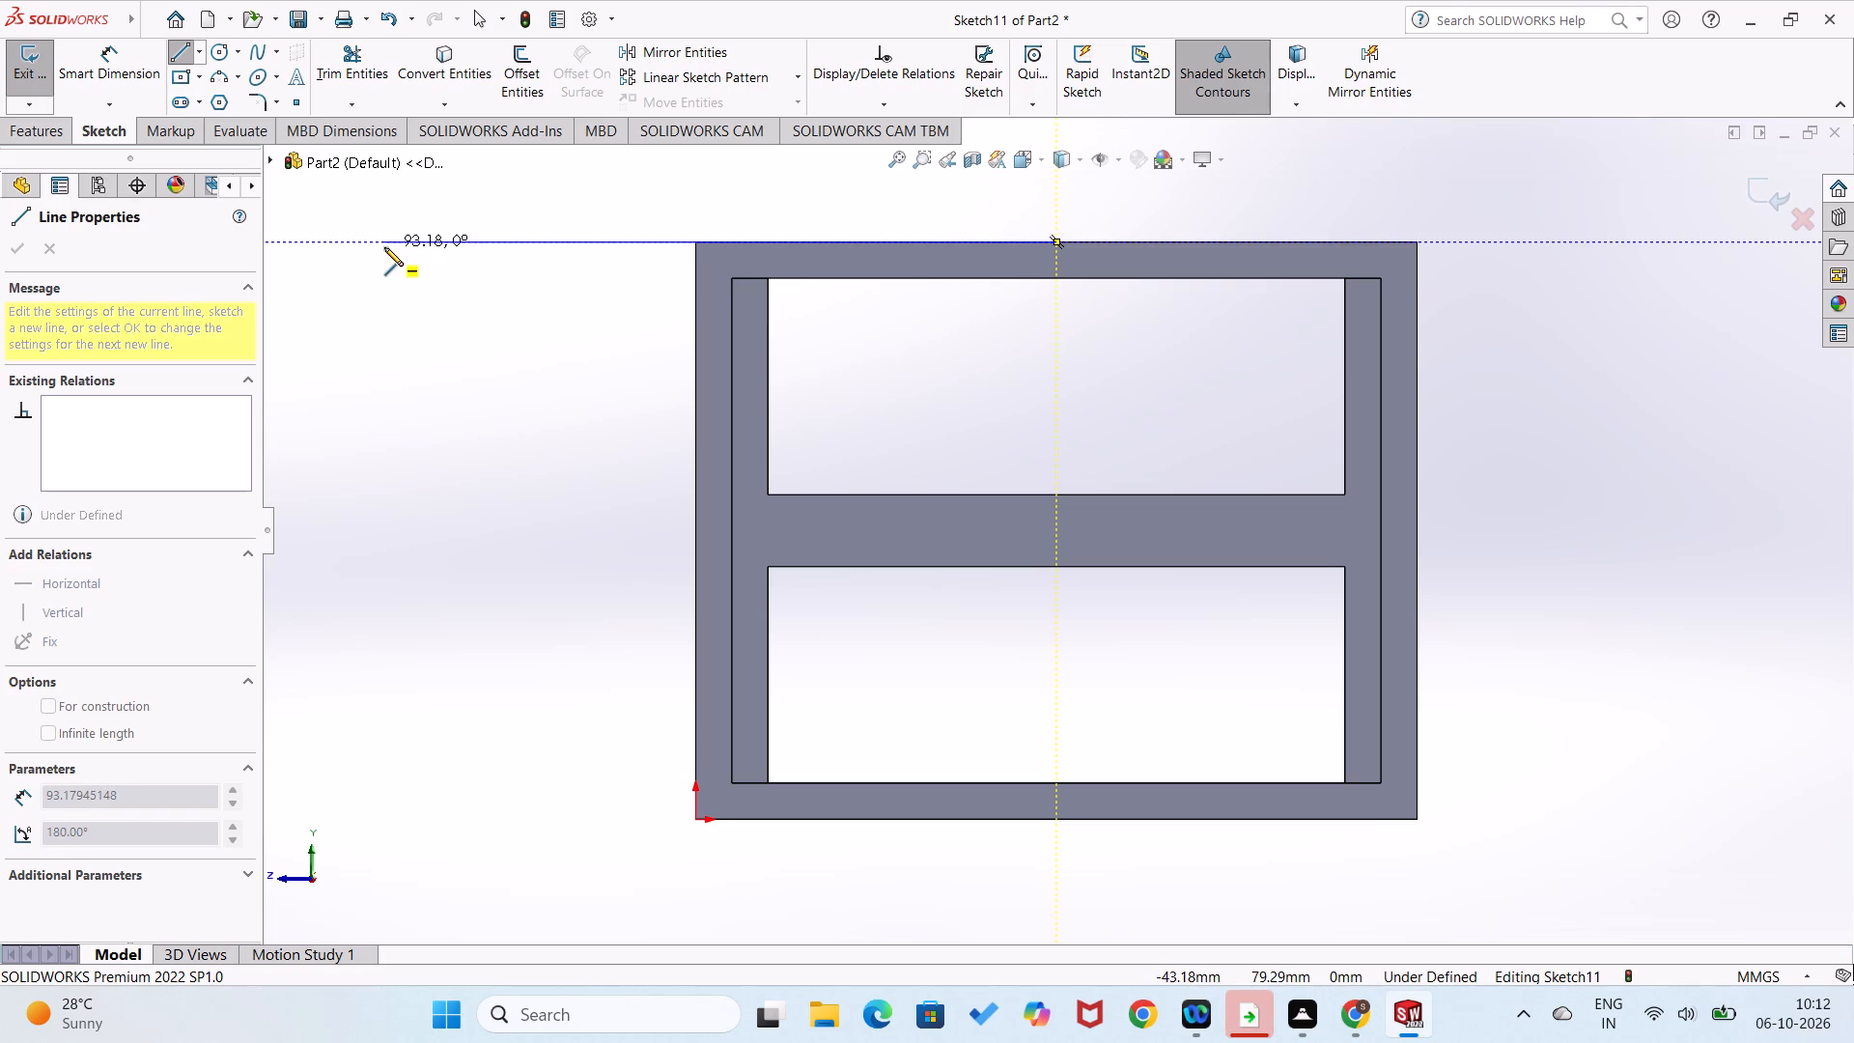
click(383, 246)
Dimension the horizontal line's length at 100 mm.
right_drag(405, 452, 428, 351)
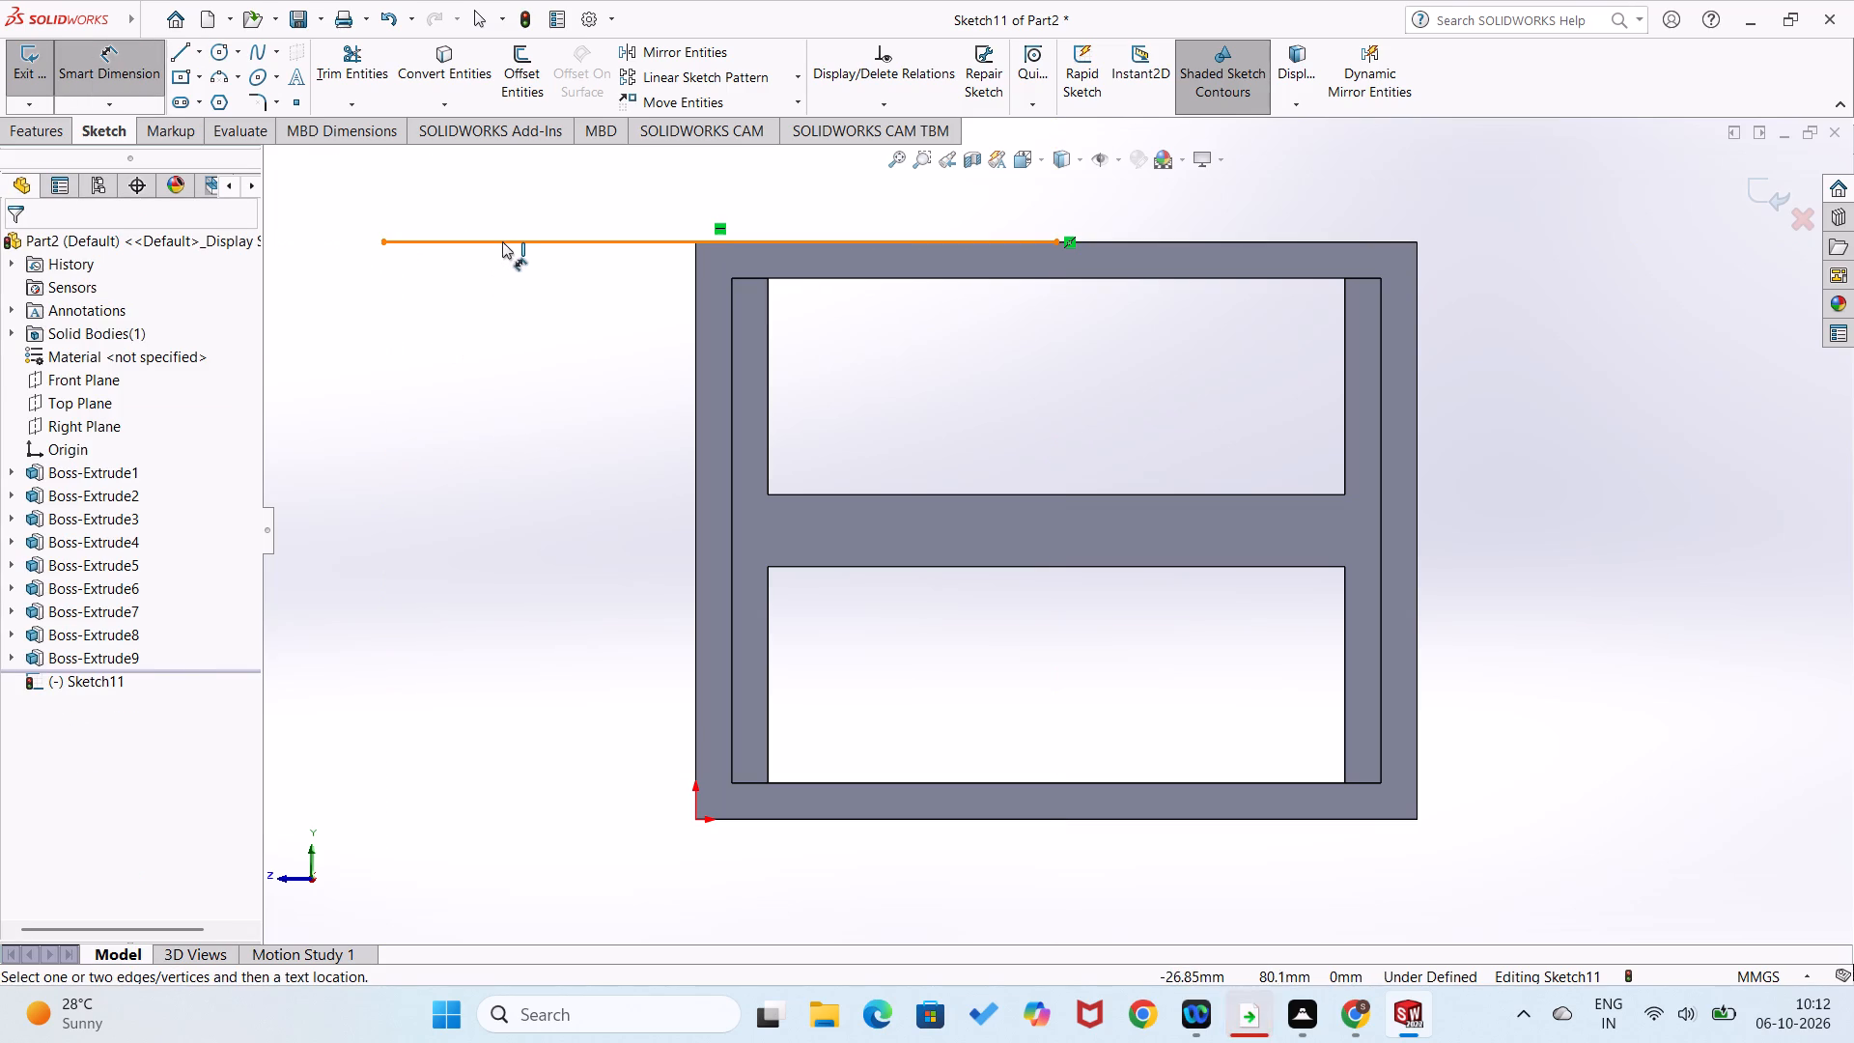
click(502, 241)
click(479, 305)
text(100)
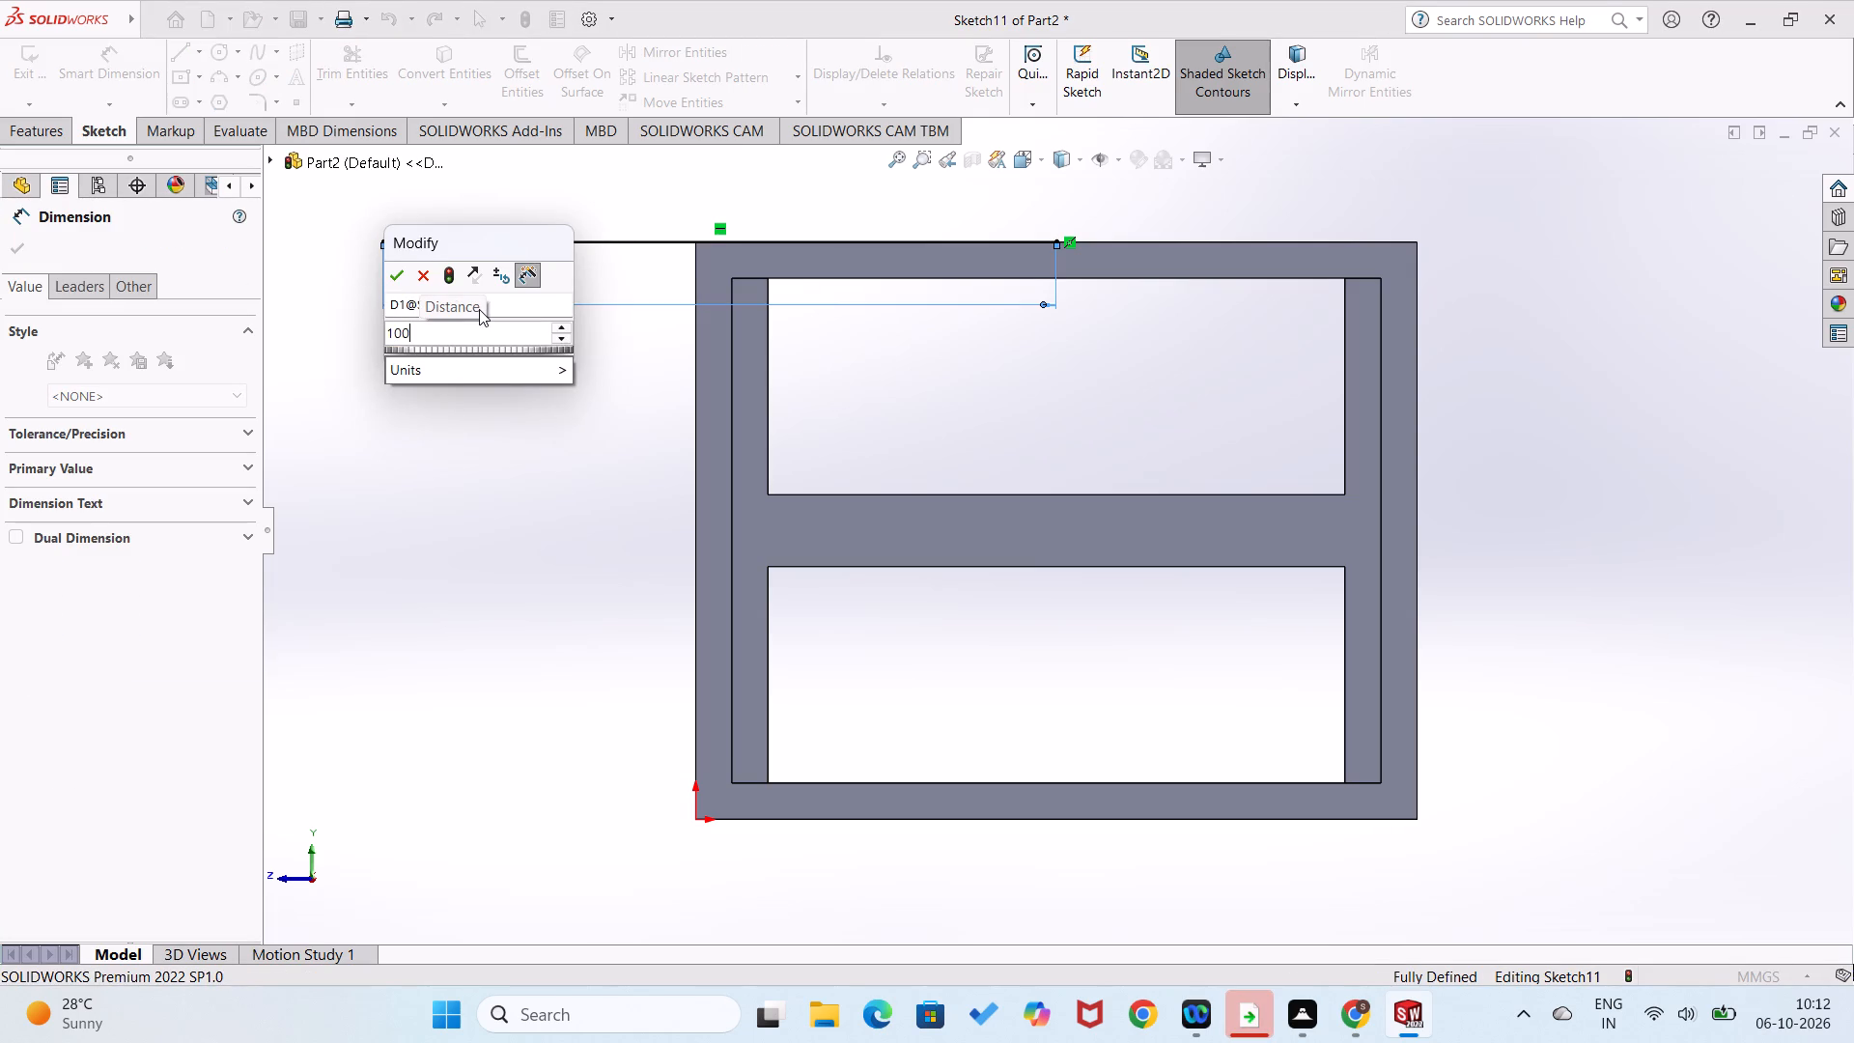
key(Return)
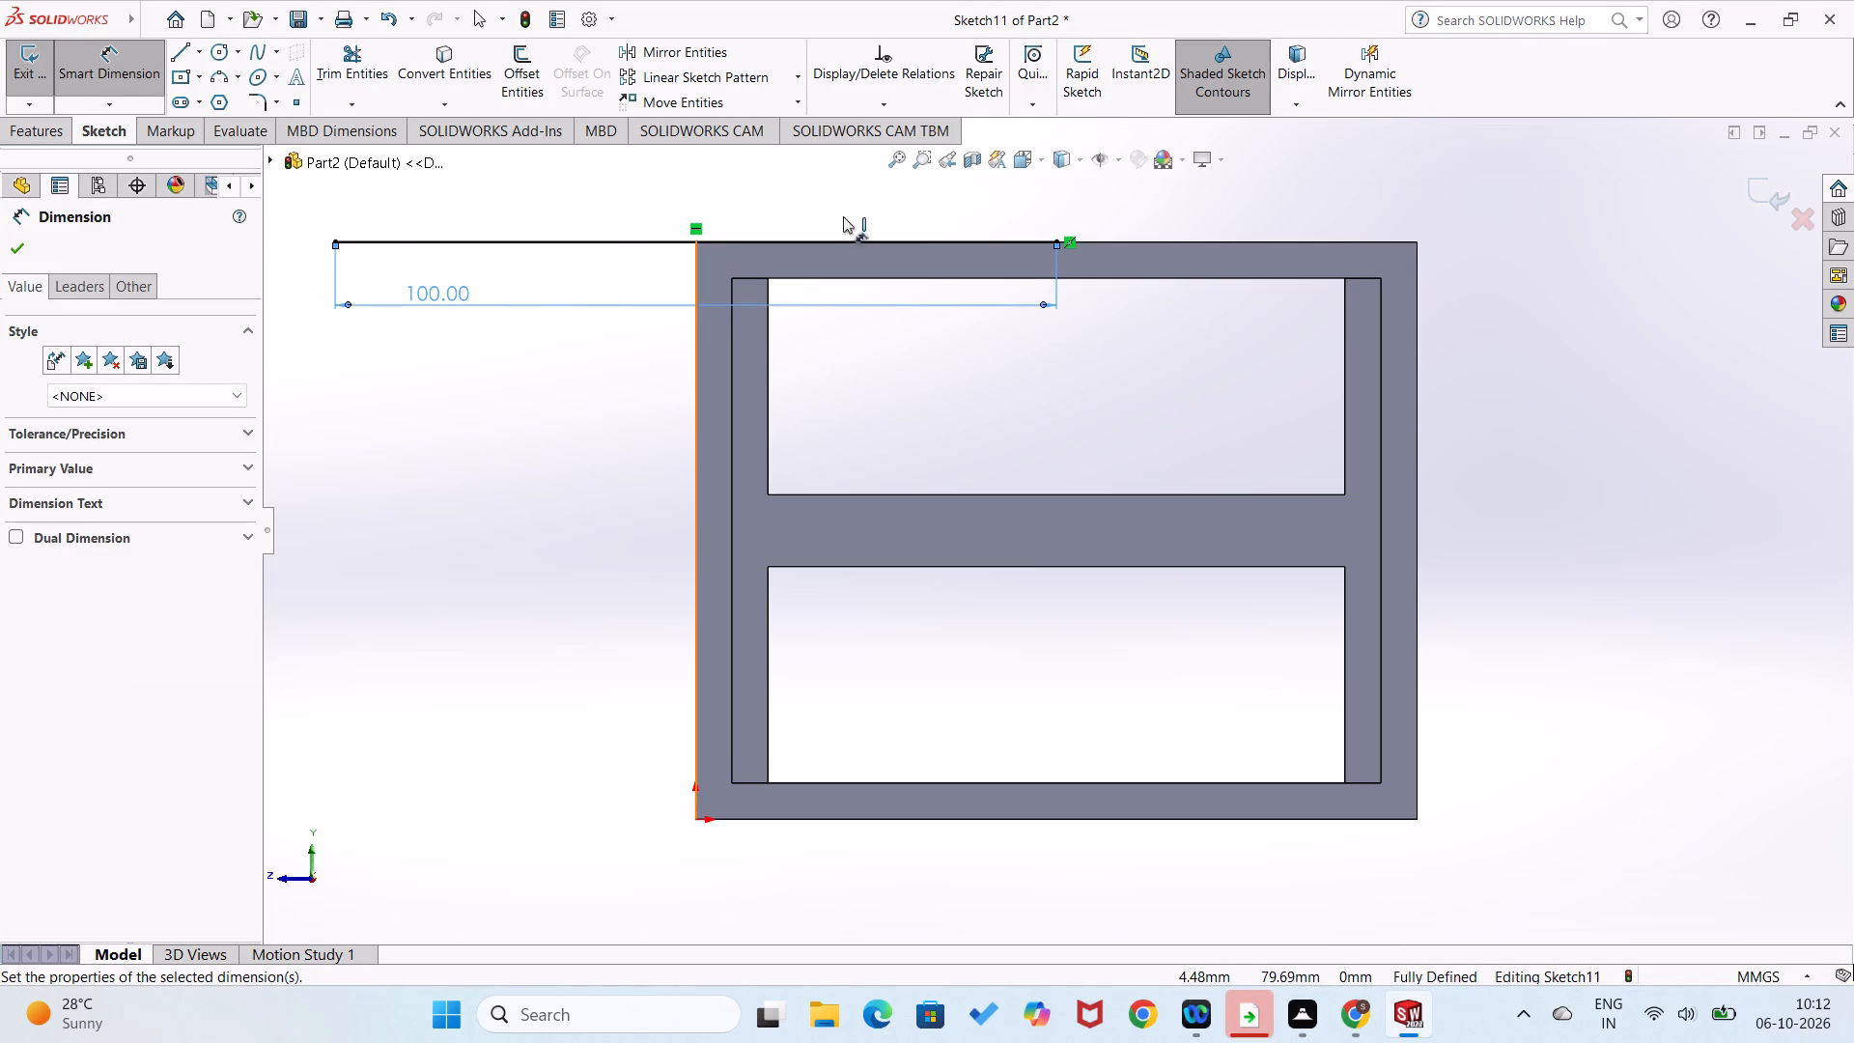
Sketch a second horizontal line from the same midpoint in the opposite direction, ending beyond the frame's other side.
right_drag(1268, 358, 1101, 433)
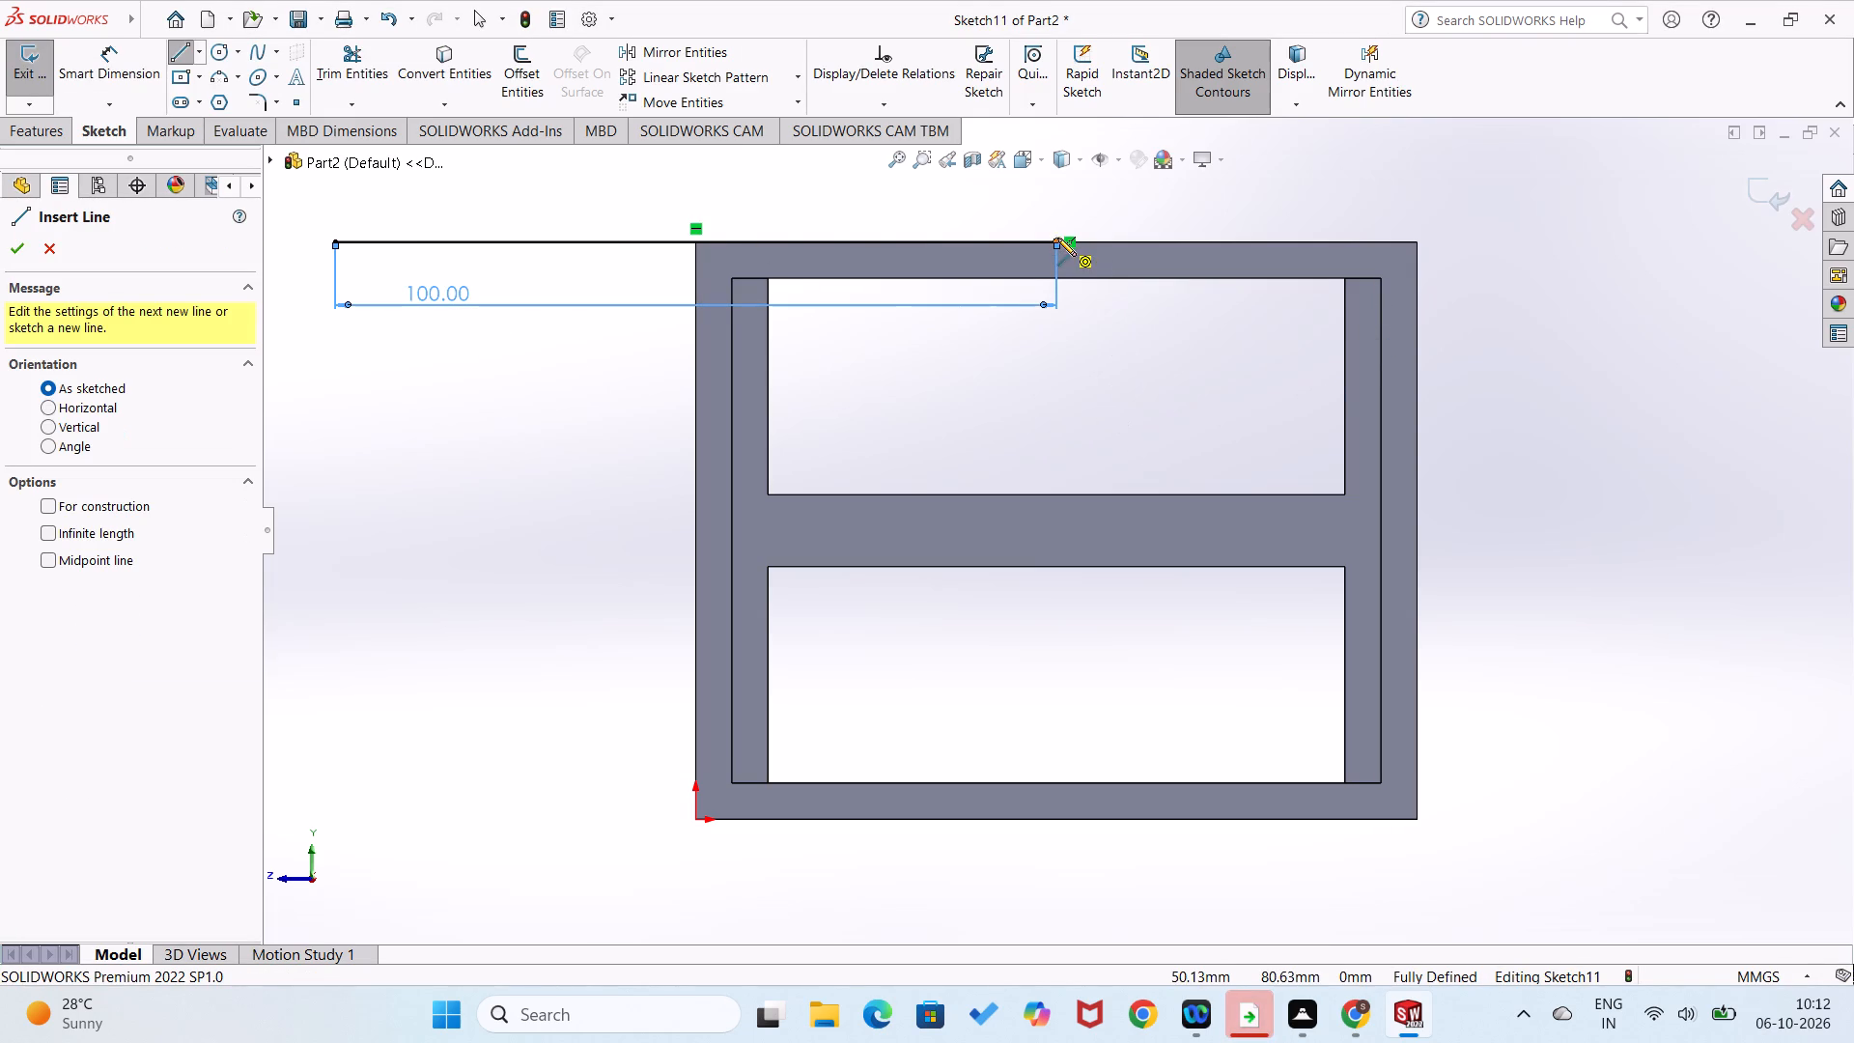
click(1057, 238)
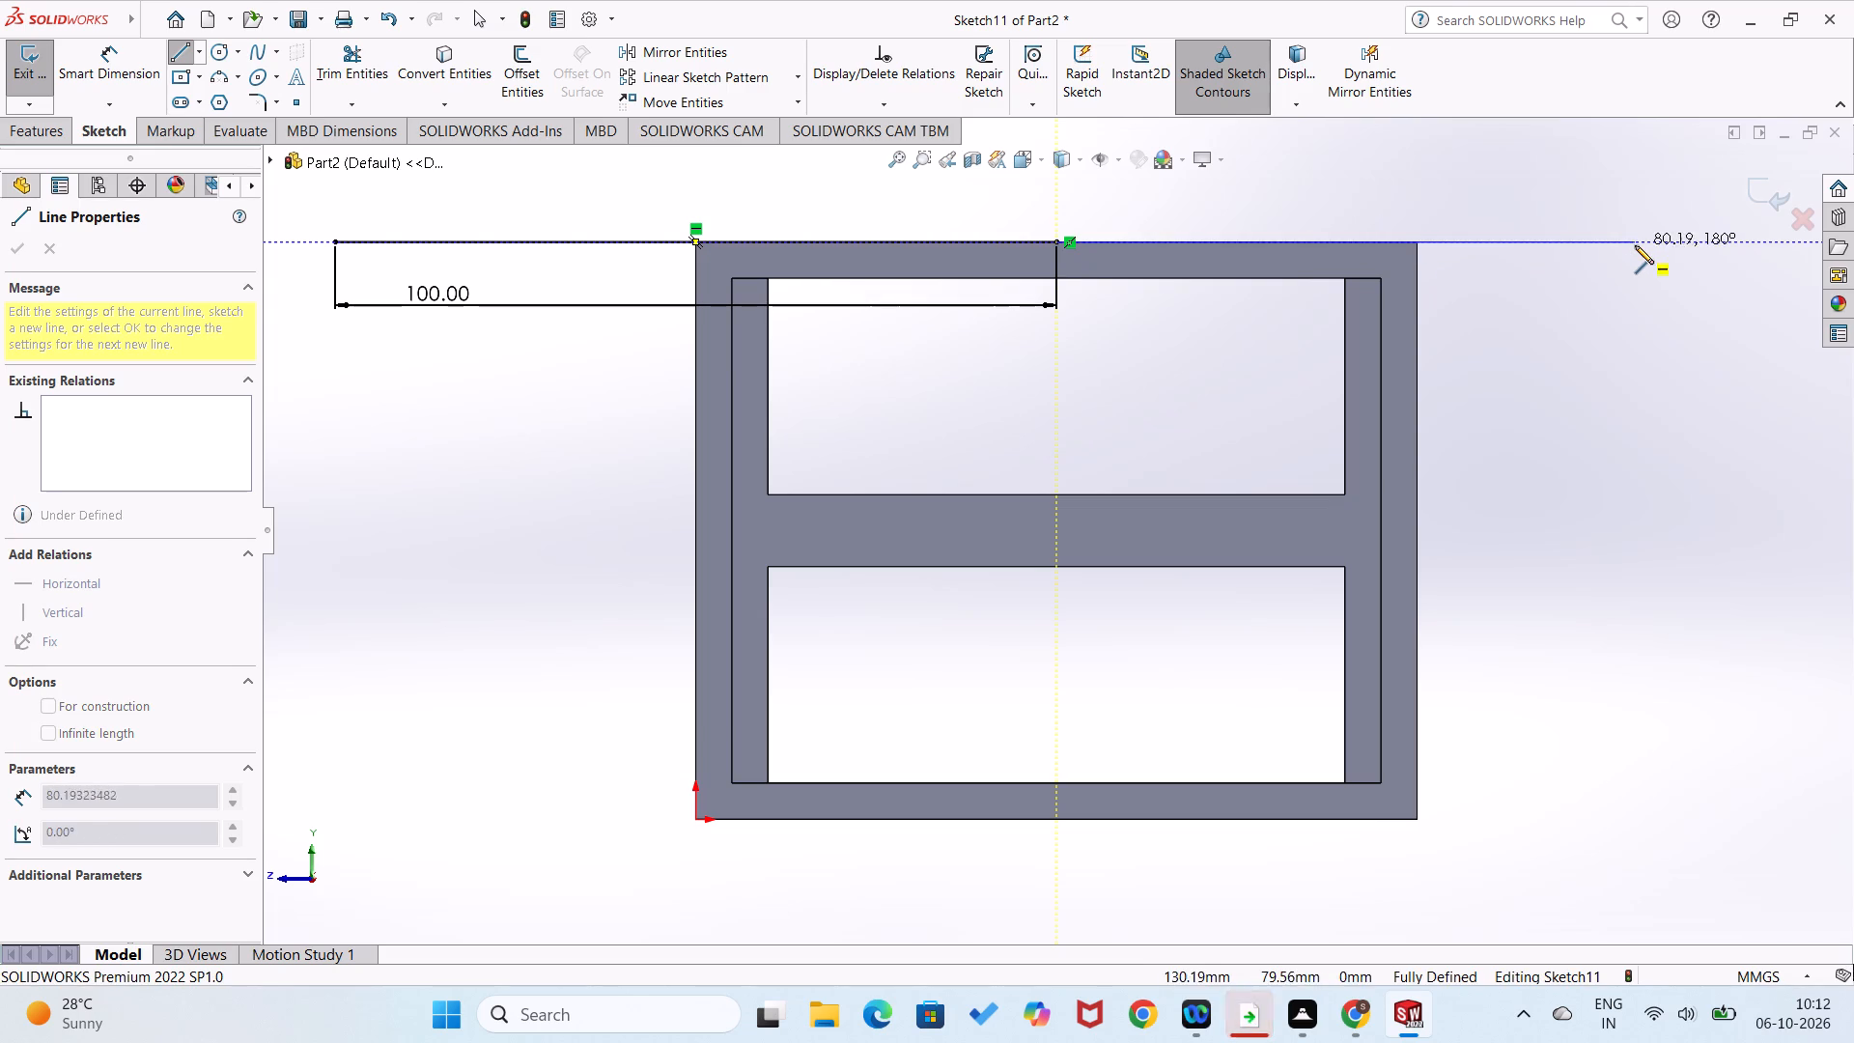
click(1650, 247)
Dimension the second horizontal line's length at 100 mm.
right_drag(1636, 385, 1643, 276)
drag(1573, 244, 1576, 259)
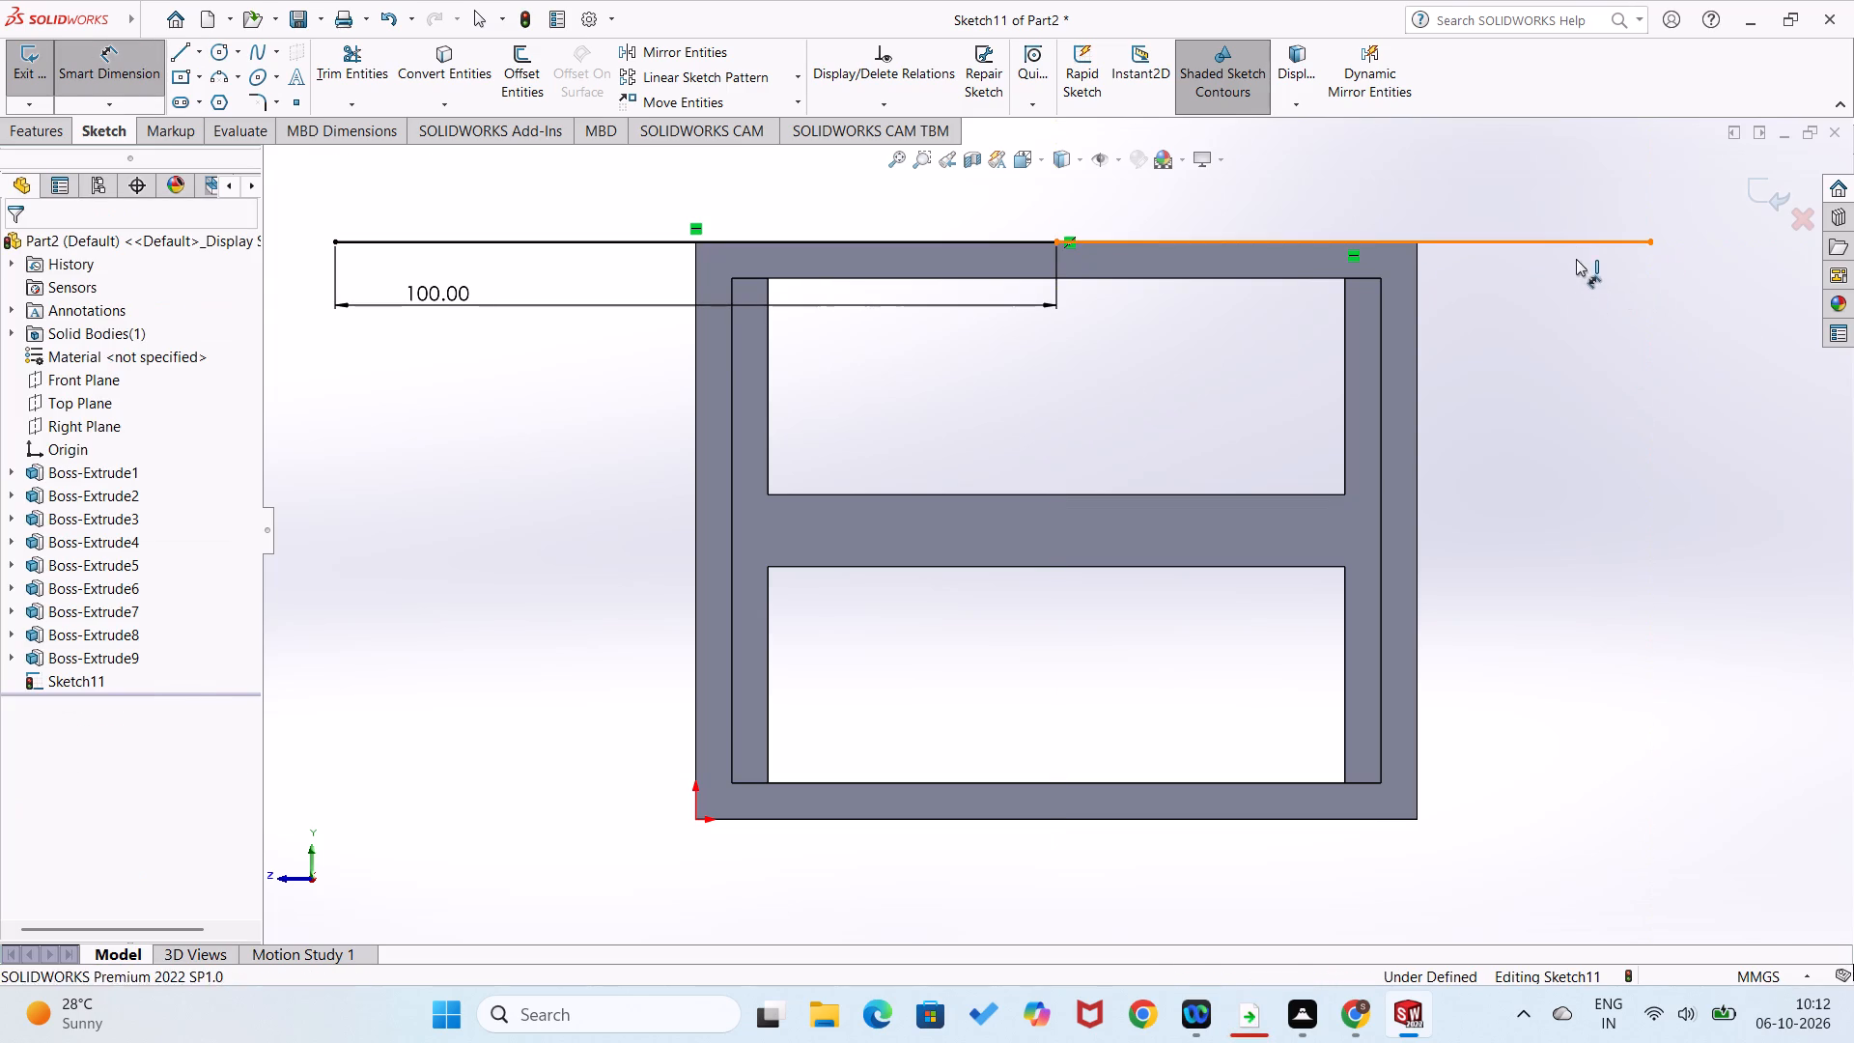
drag(1576, 259, 1576, 262)
click(1587, 322)
text(100)
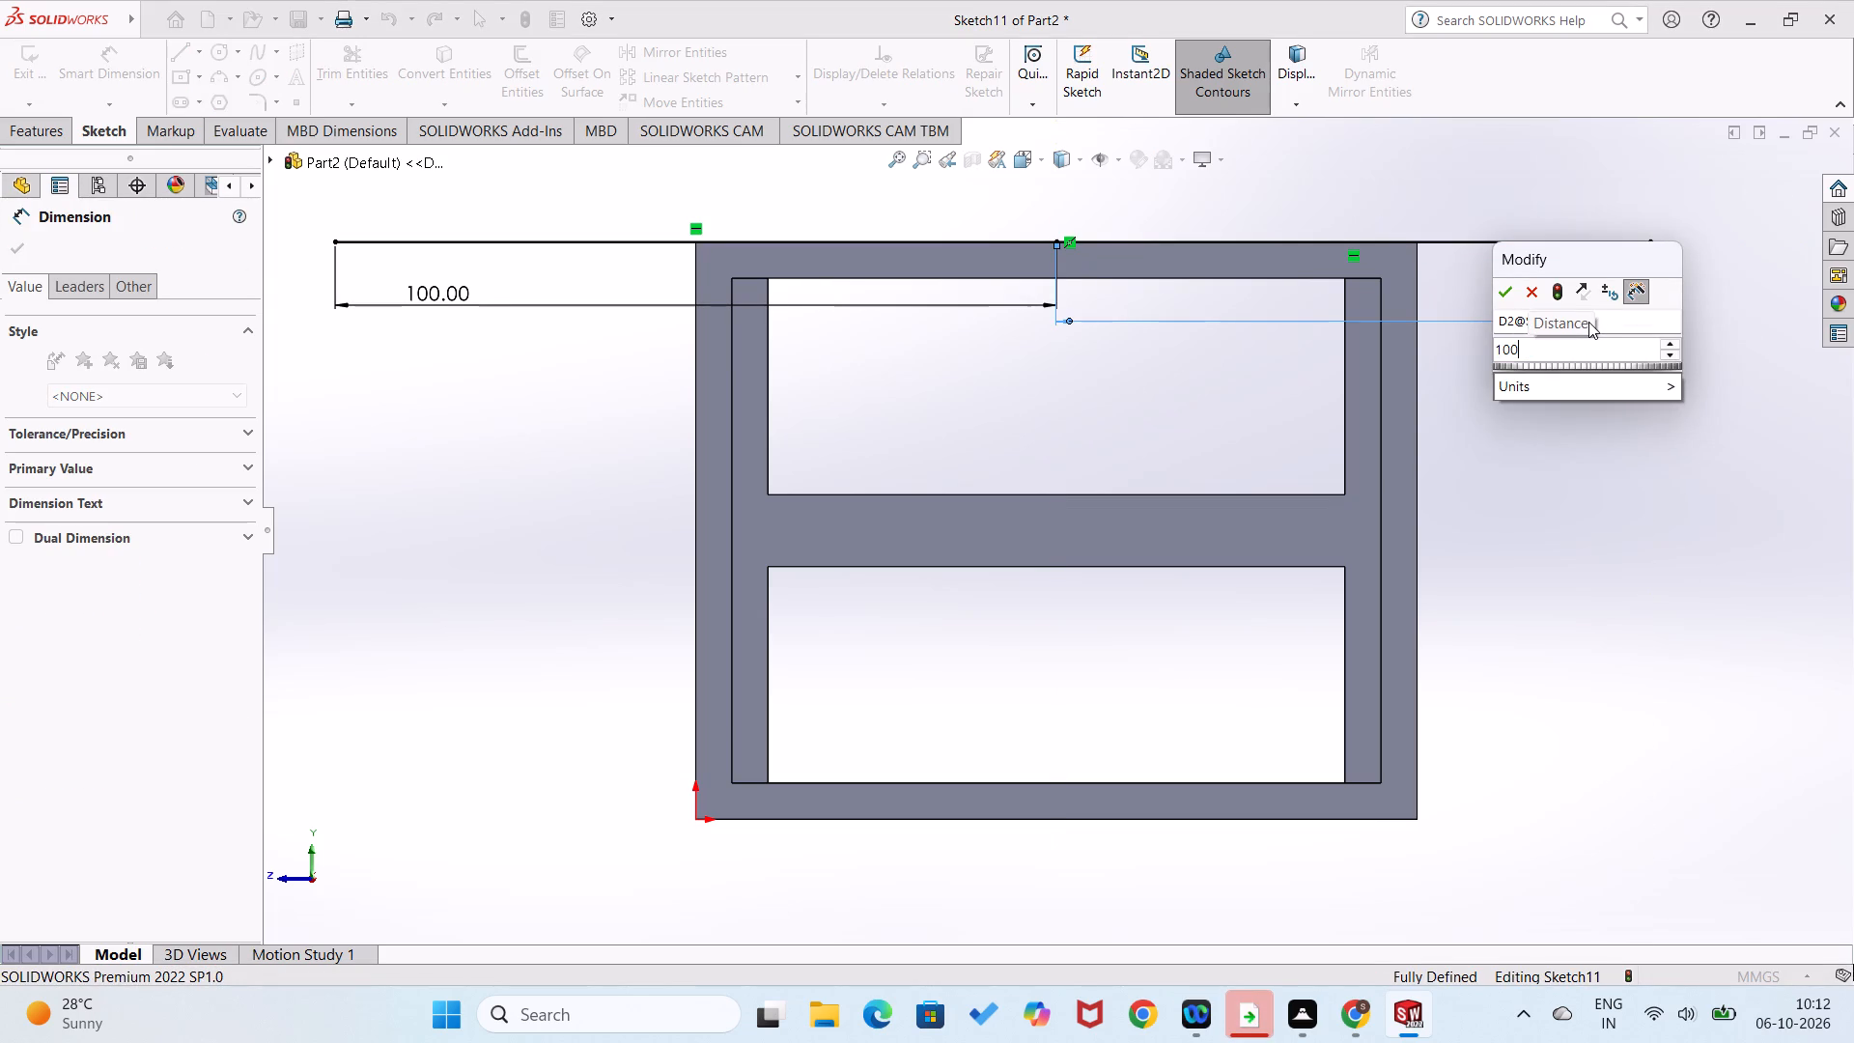
key(Return)
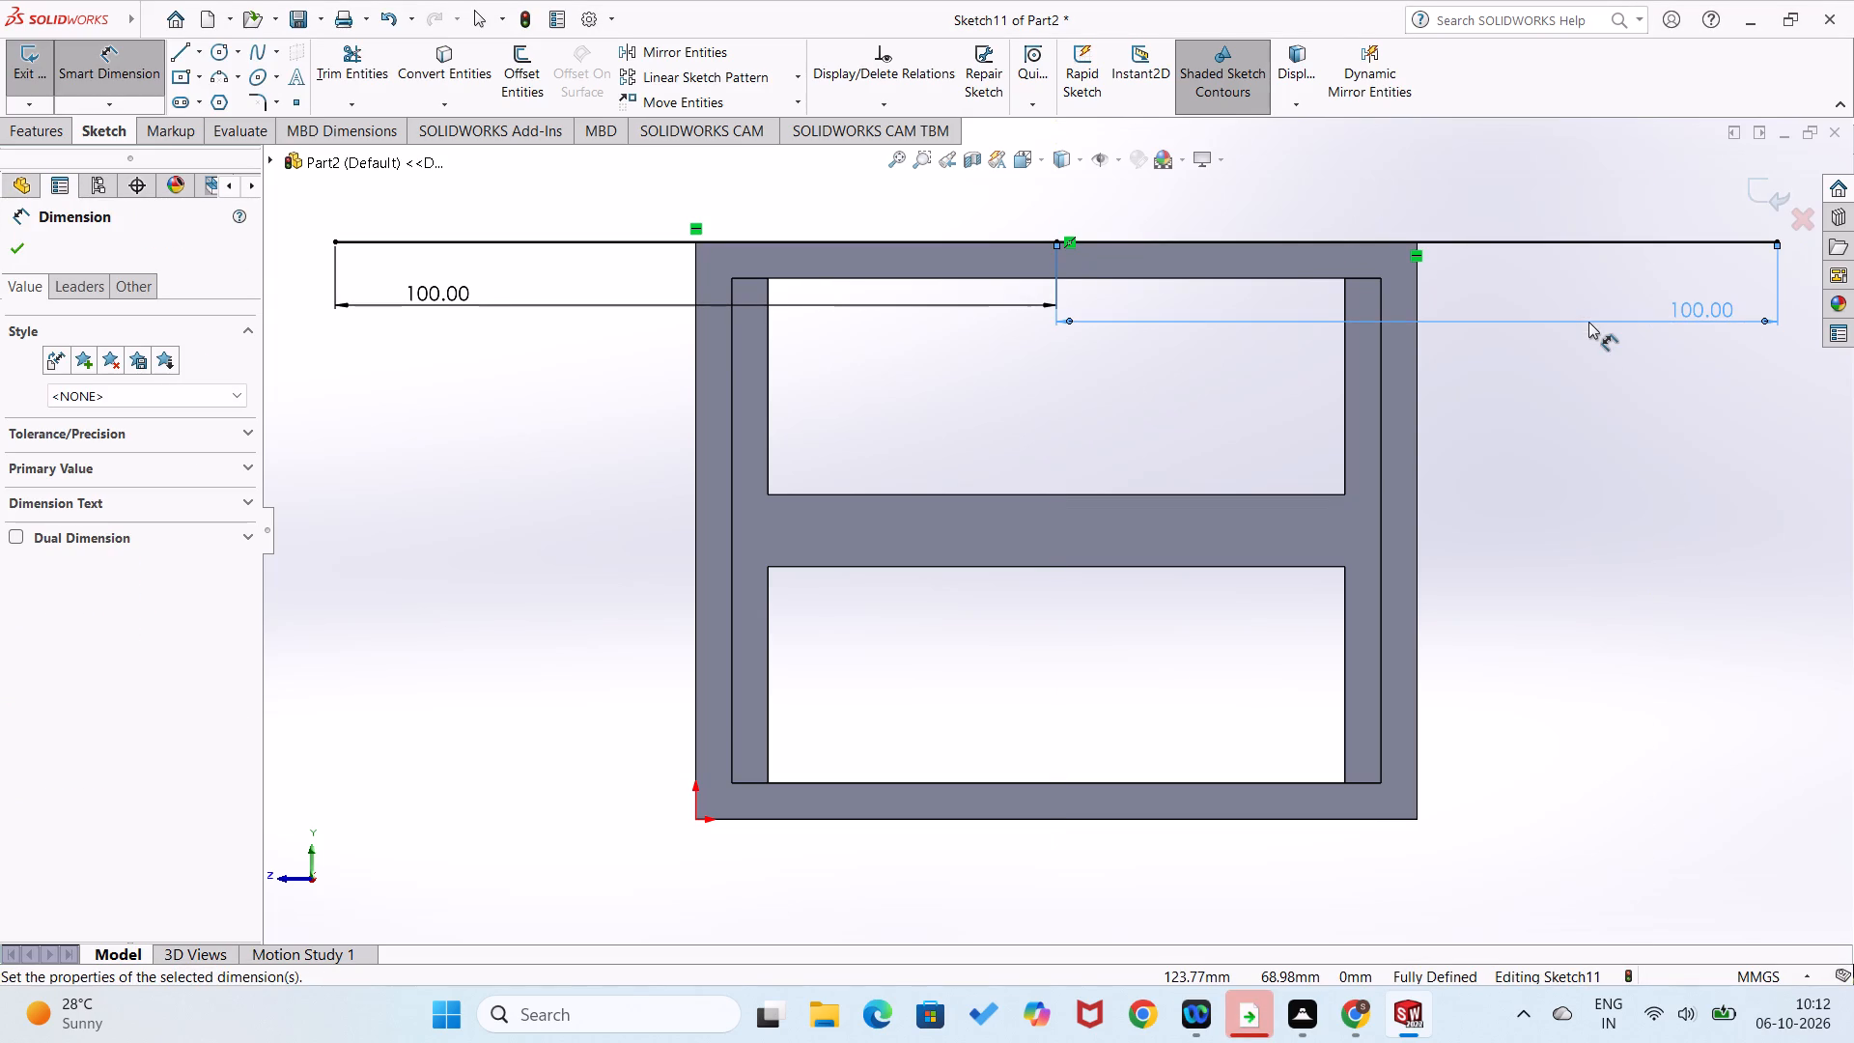
click(1593, 484)
Set the lengths of both horizontal lines to 80 mm.
right_drag(1636, 462, 1450, 756)
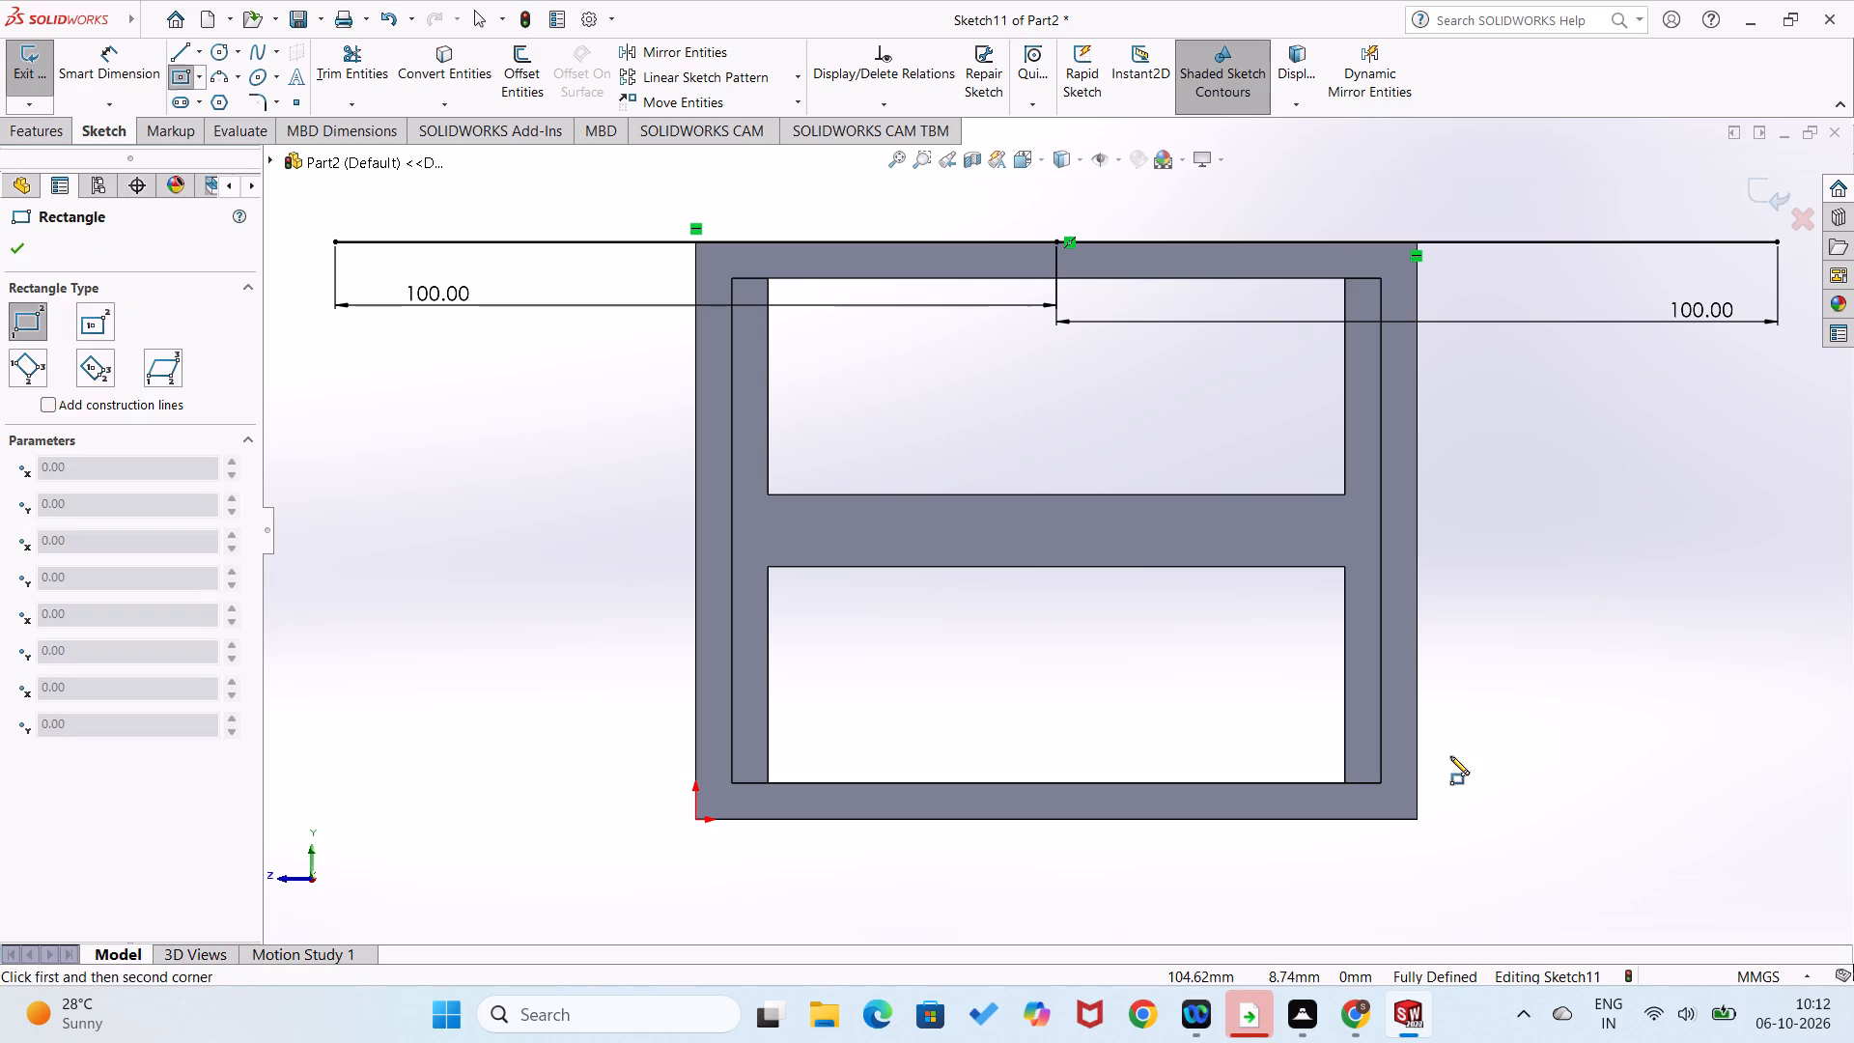
double_click(439, 302)
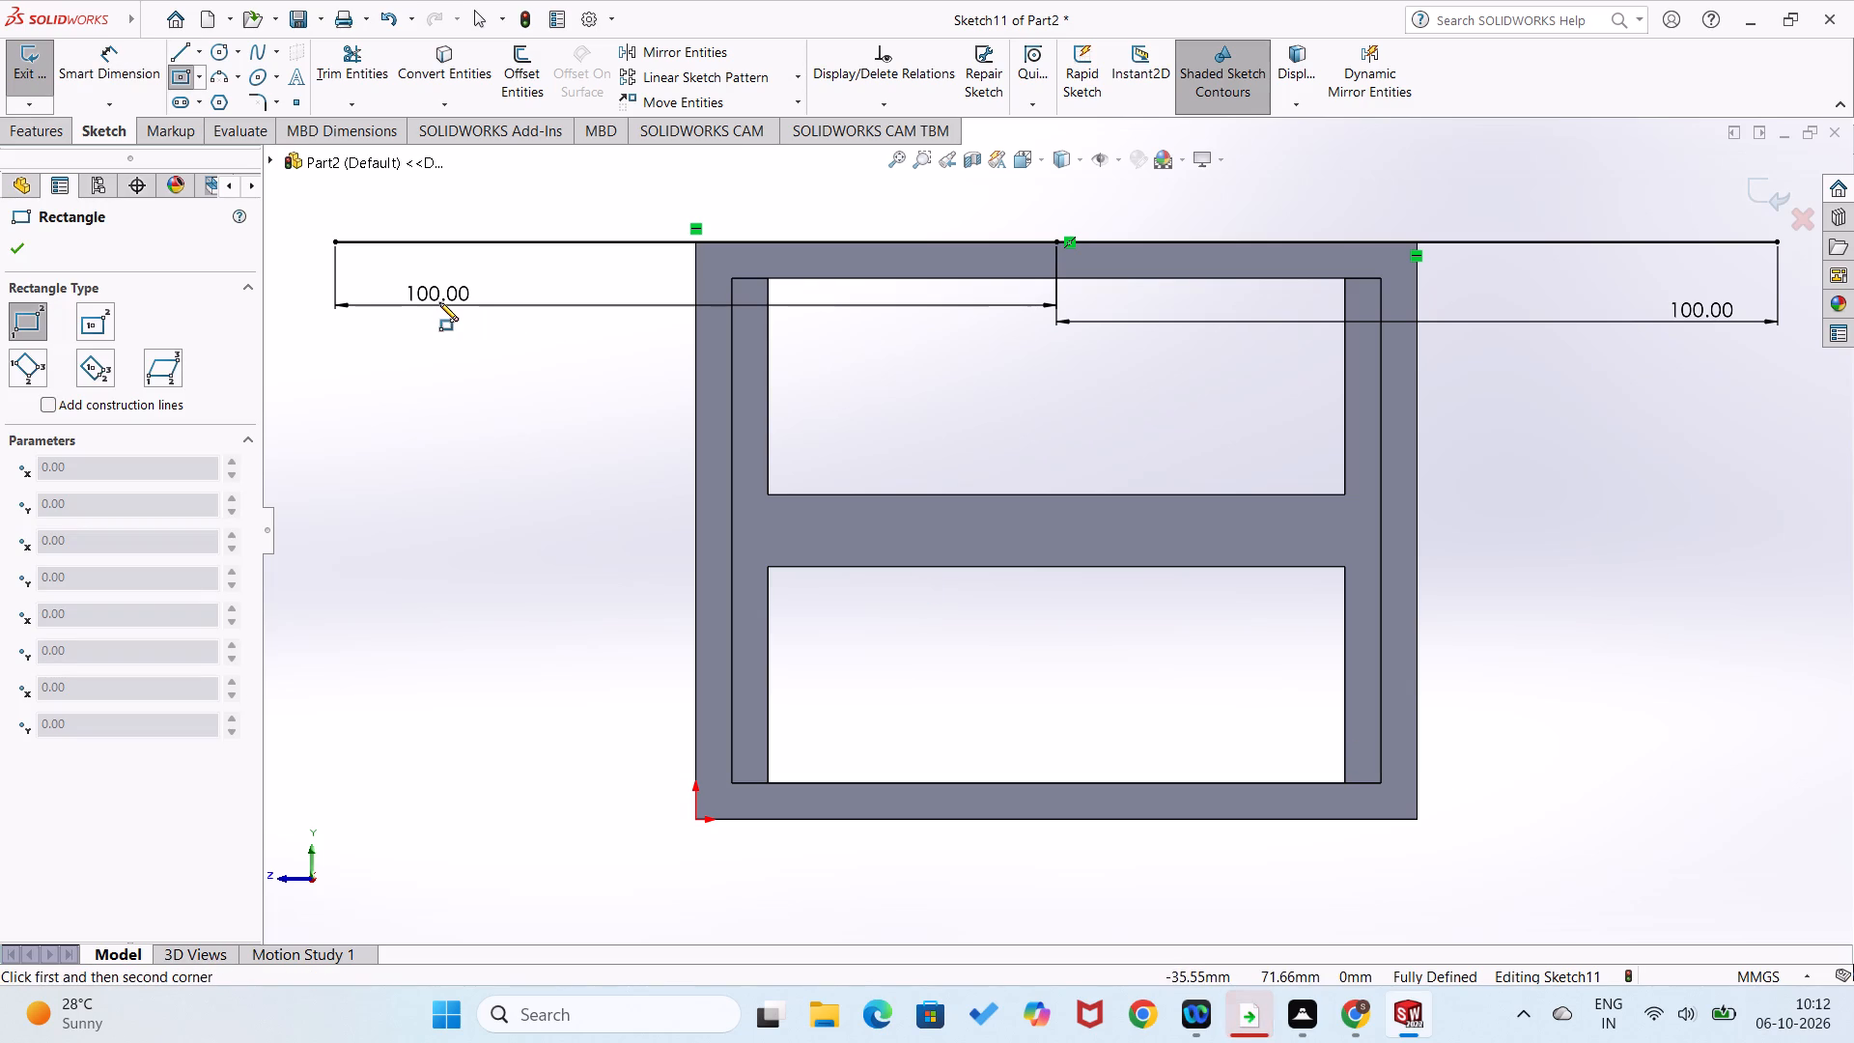
right_drag(457, 509, 435, 373)
double_click(452, 305)
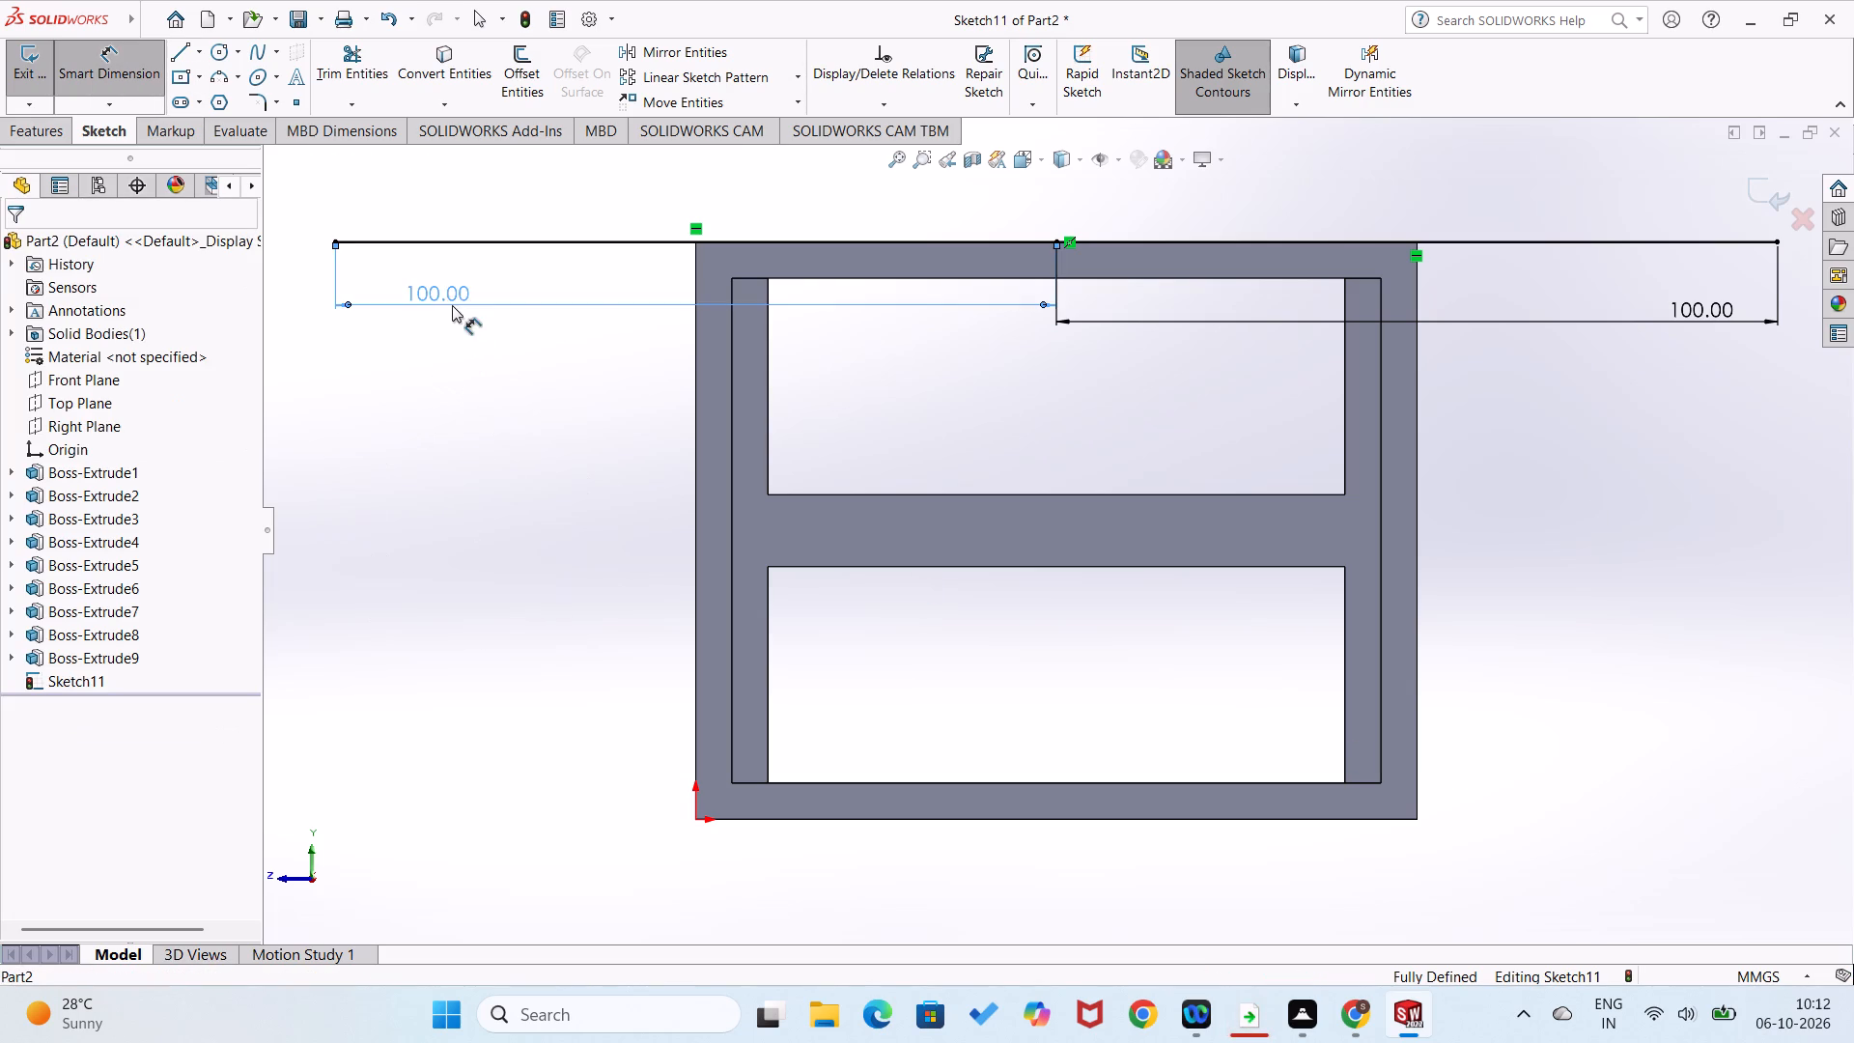
text(80)
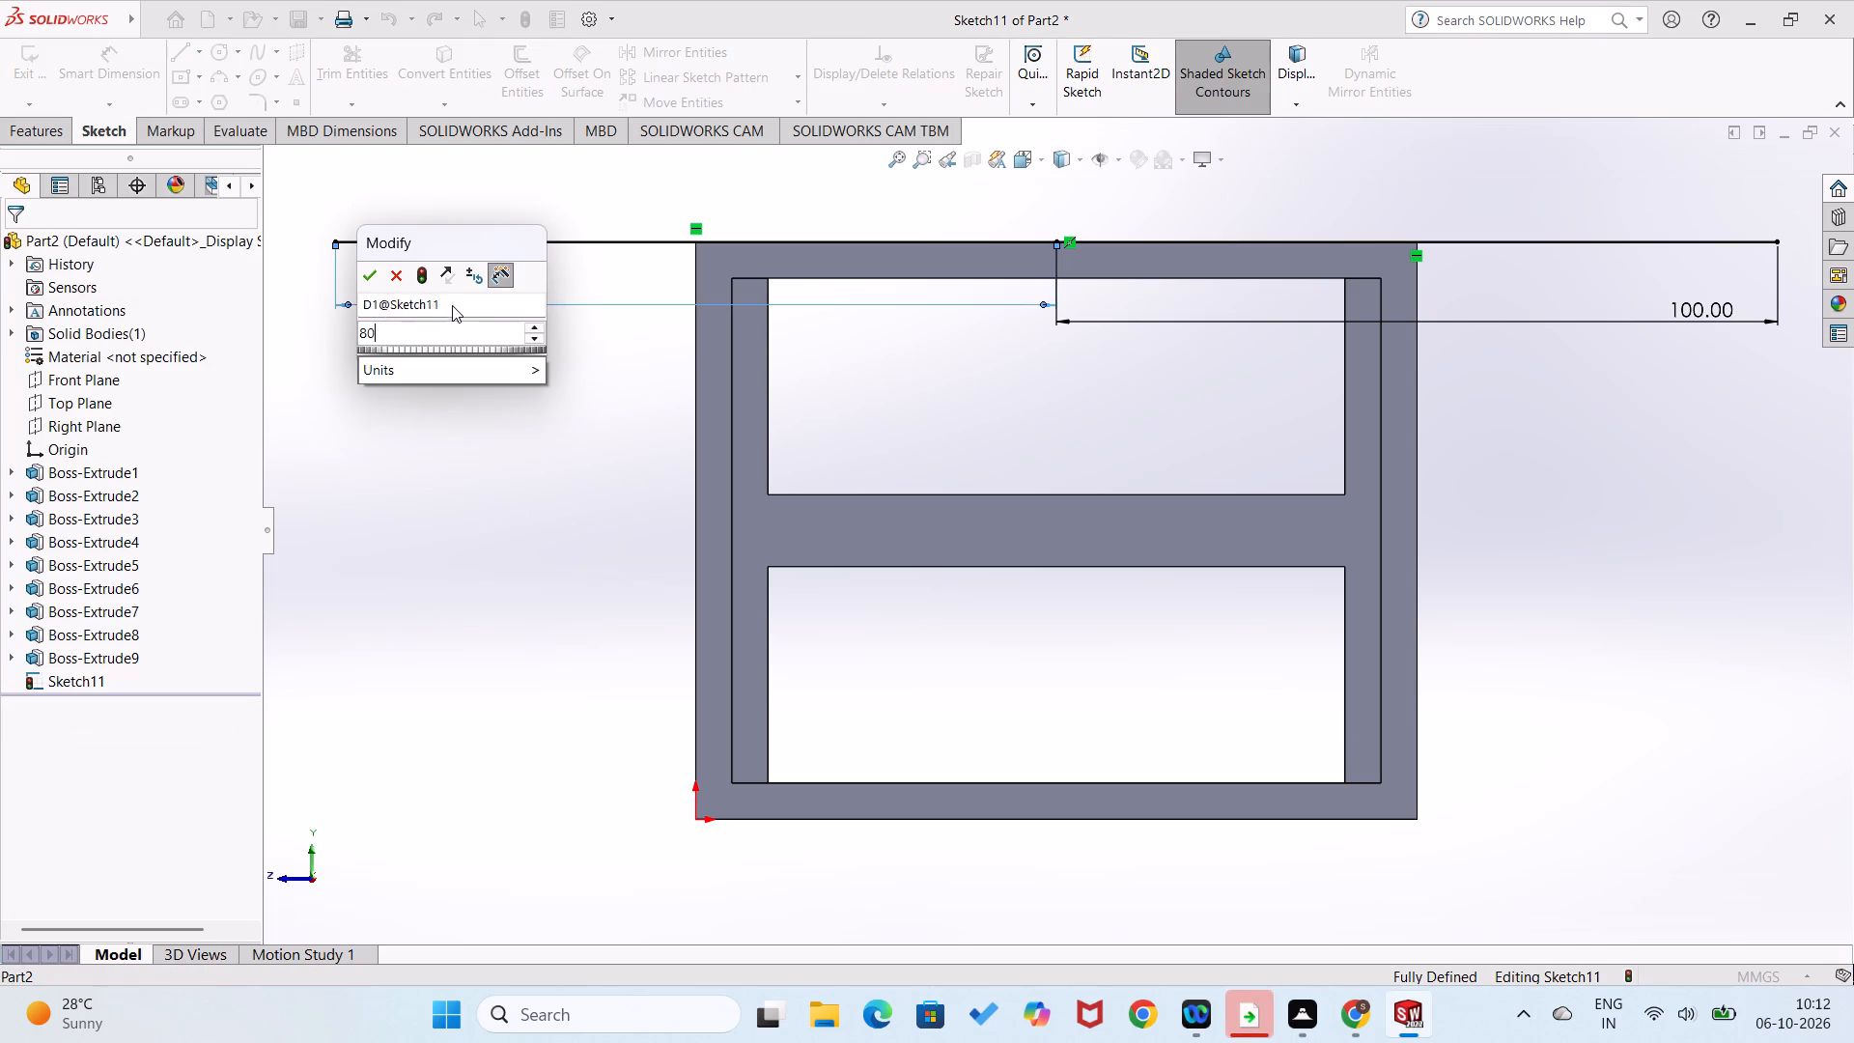
key(Return)
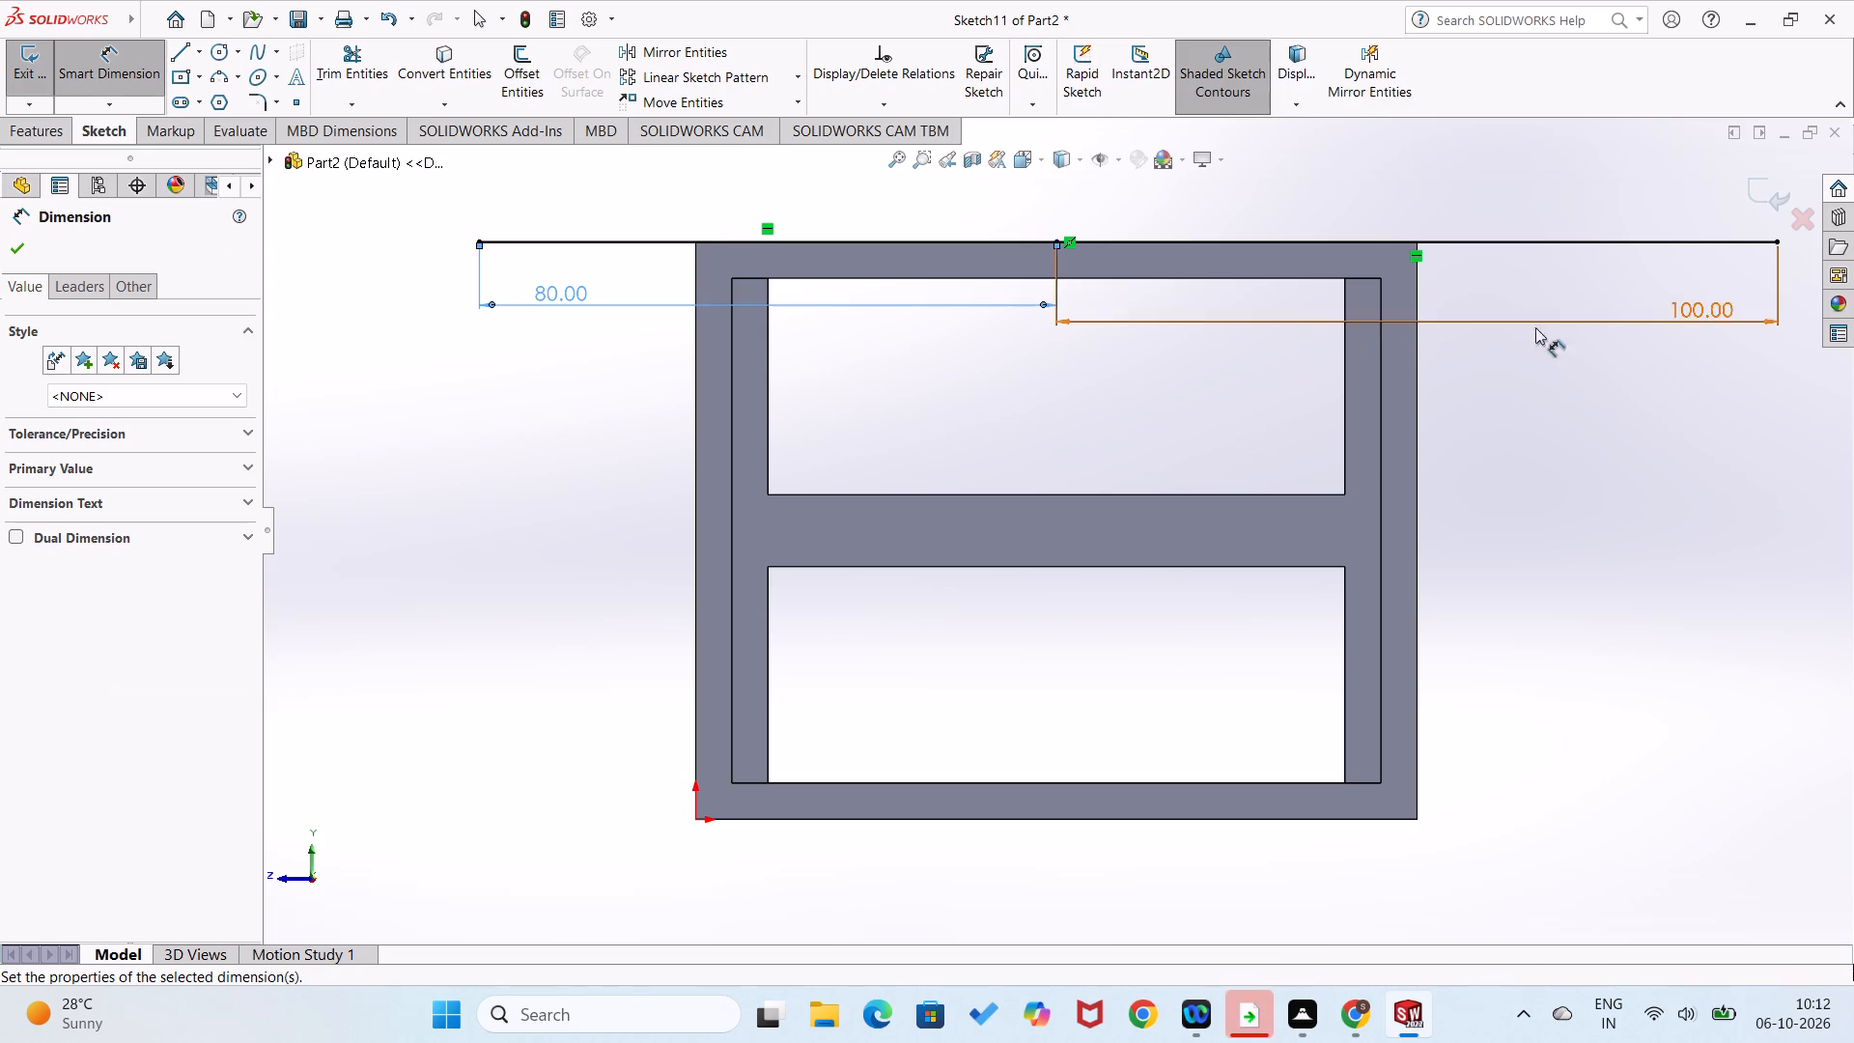
double_click(1697, 323)
text(80)
key(Return)
click(1636, 465)
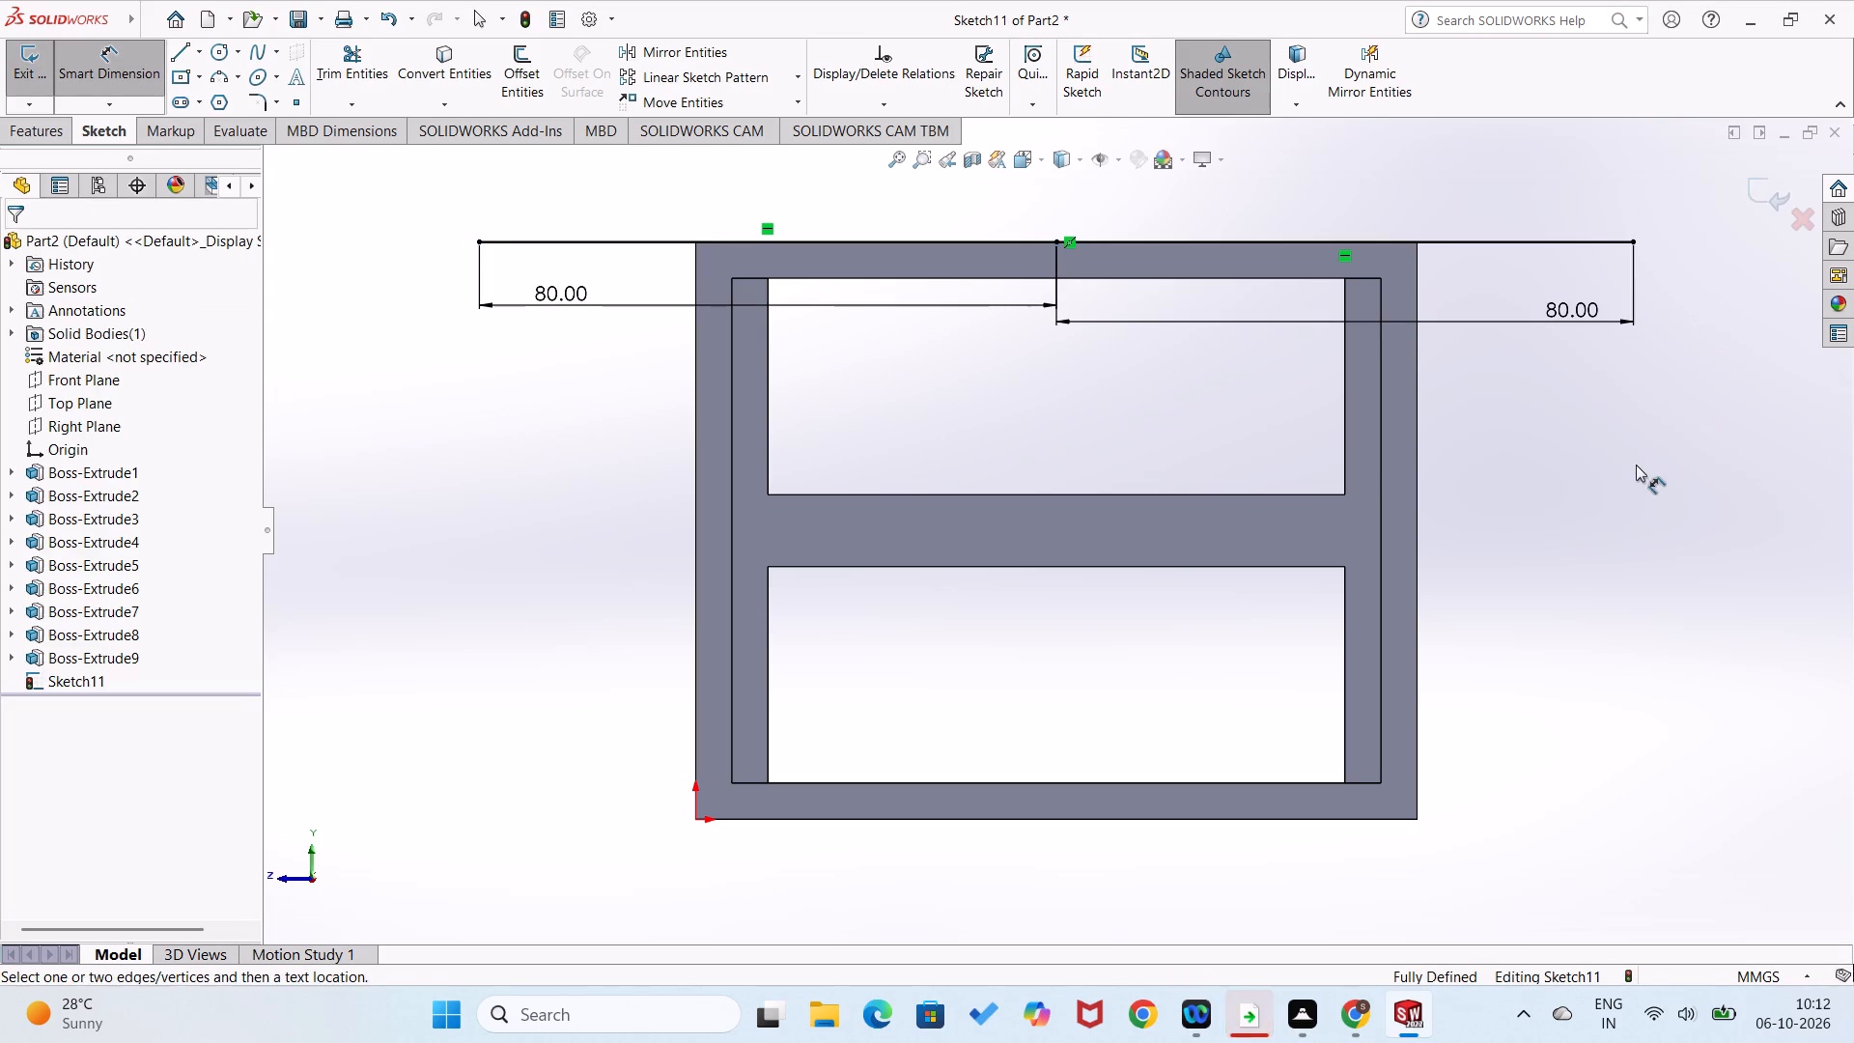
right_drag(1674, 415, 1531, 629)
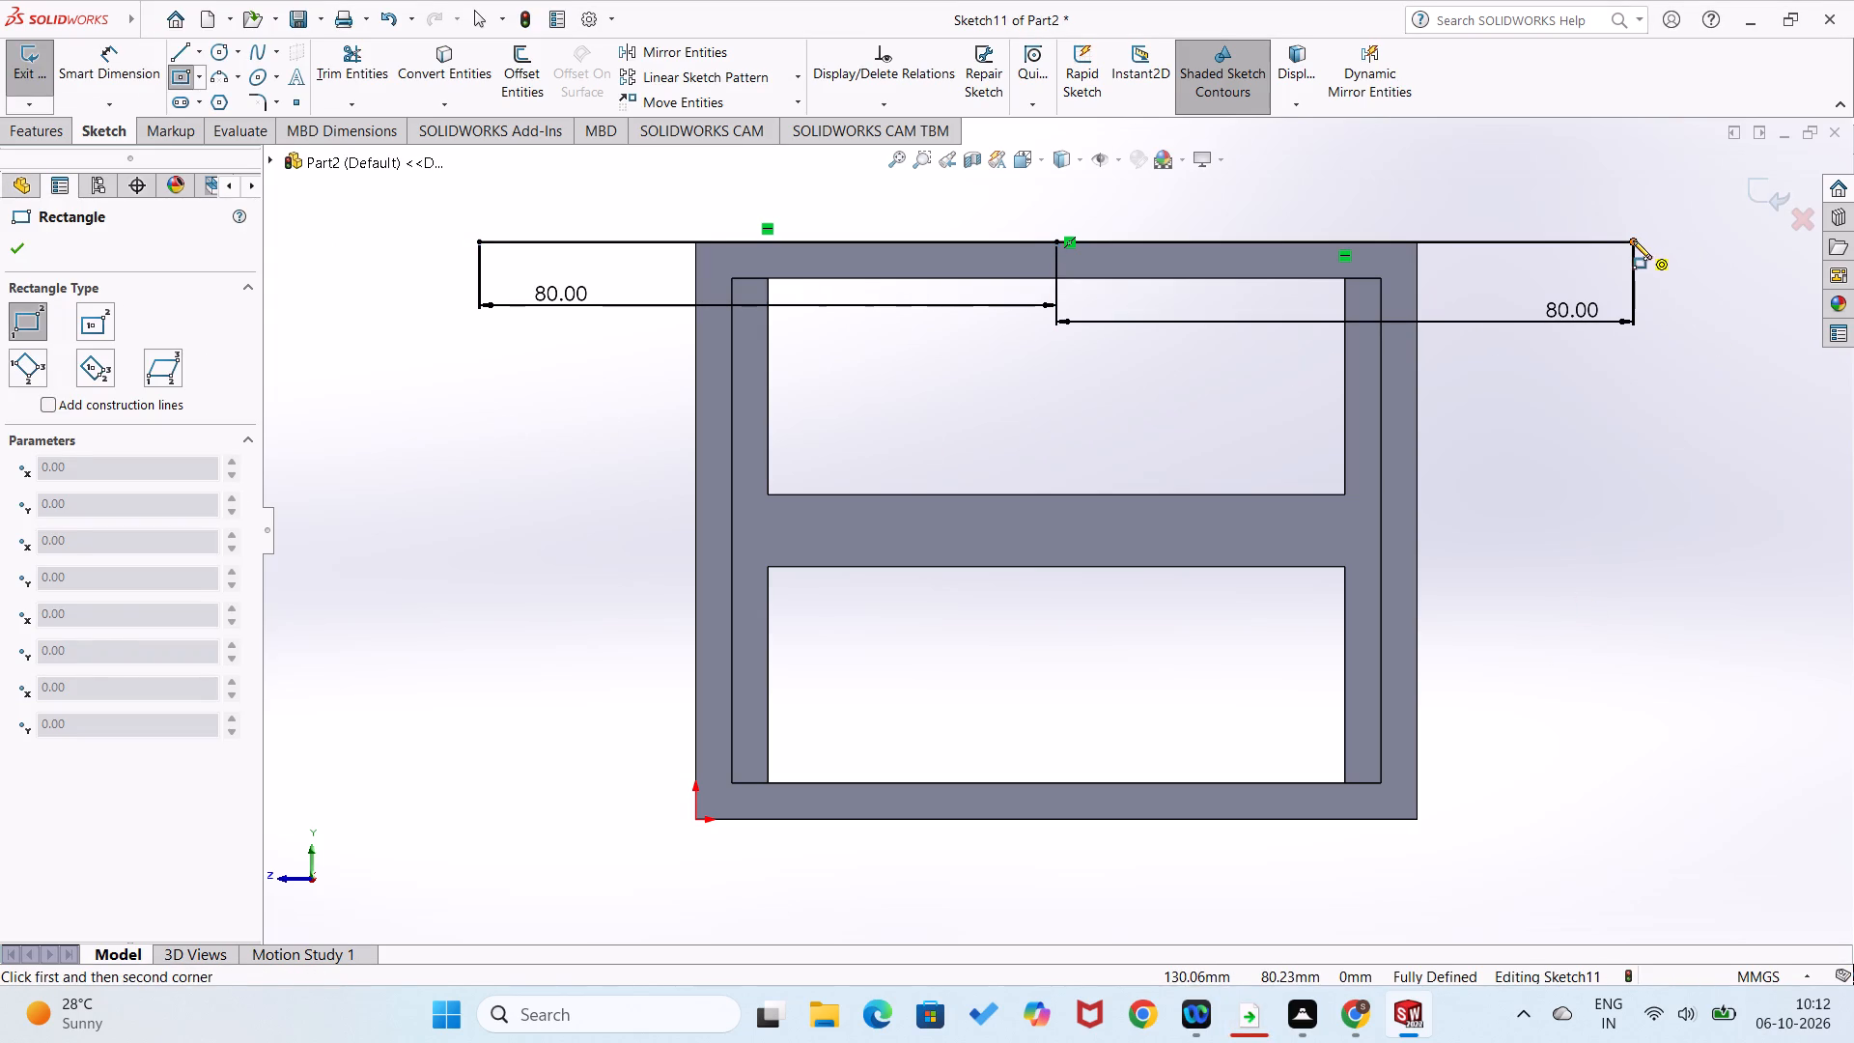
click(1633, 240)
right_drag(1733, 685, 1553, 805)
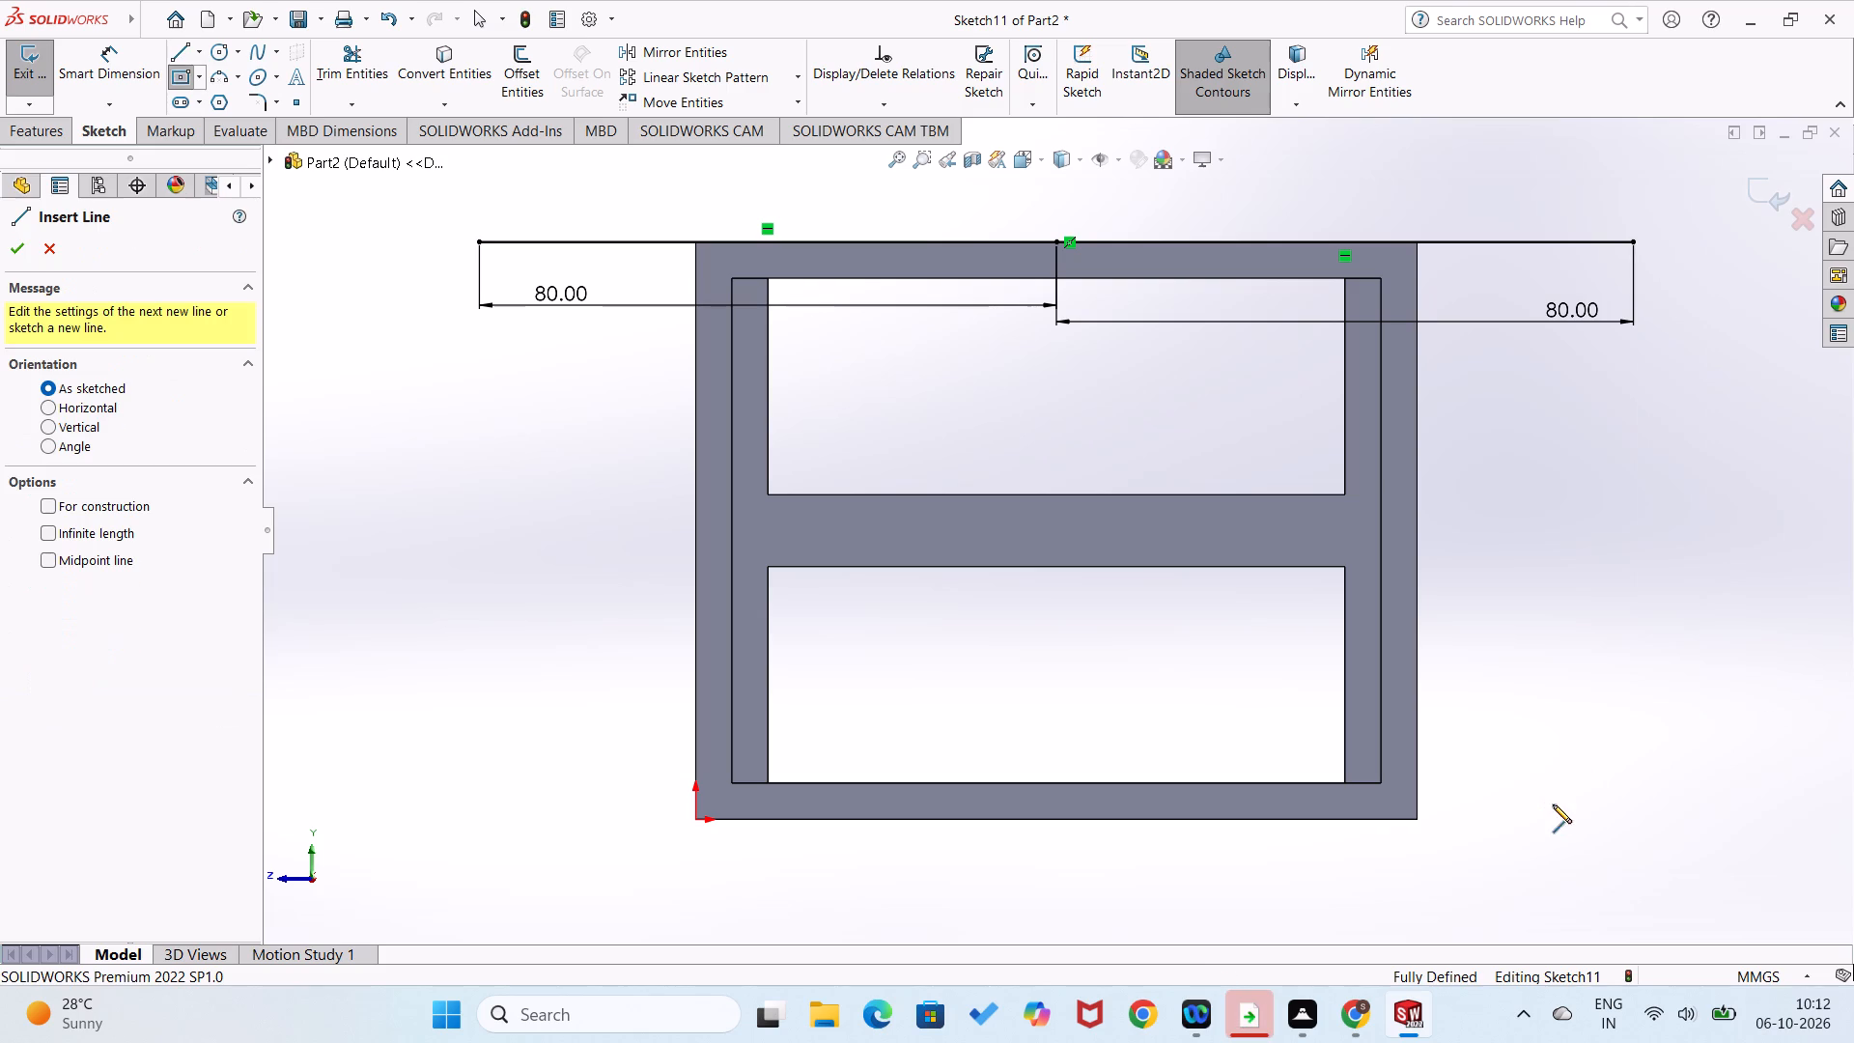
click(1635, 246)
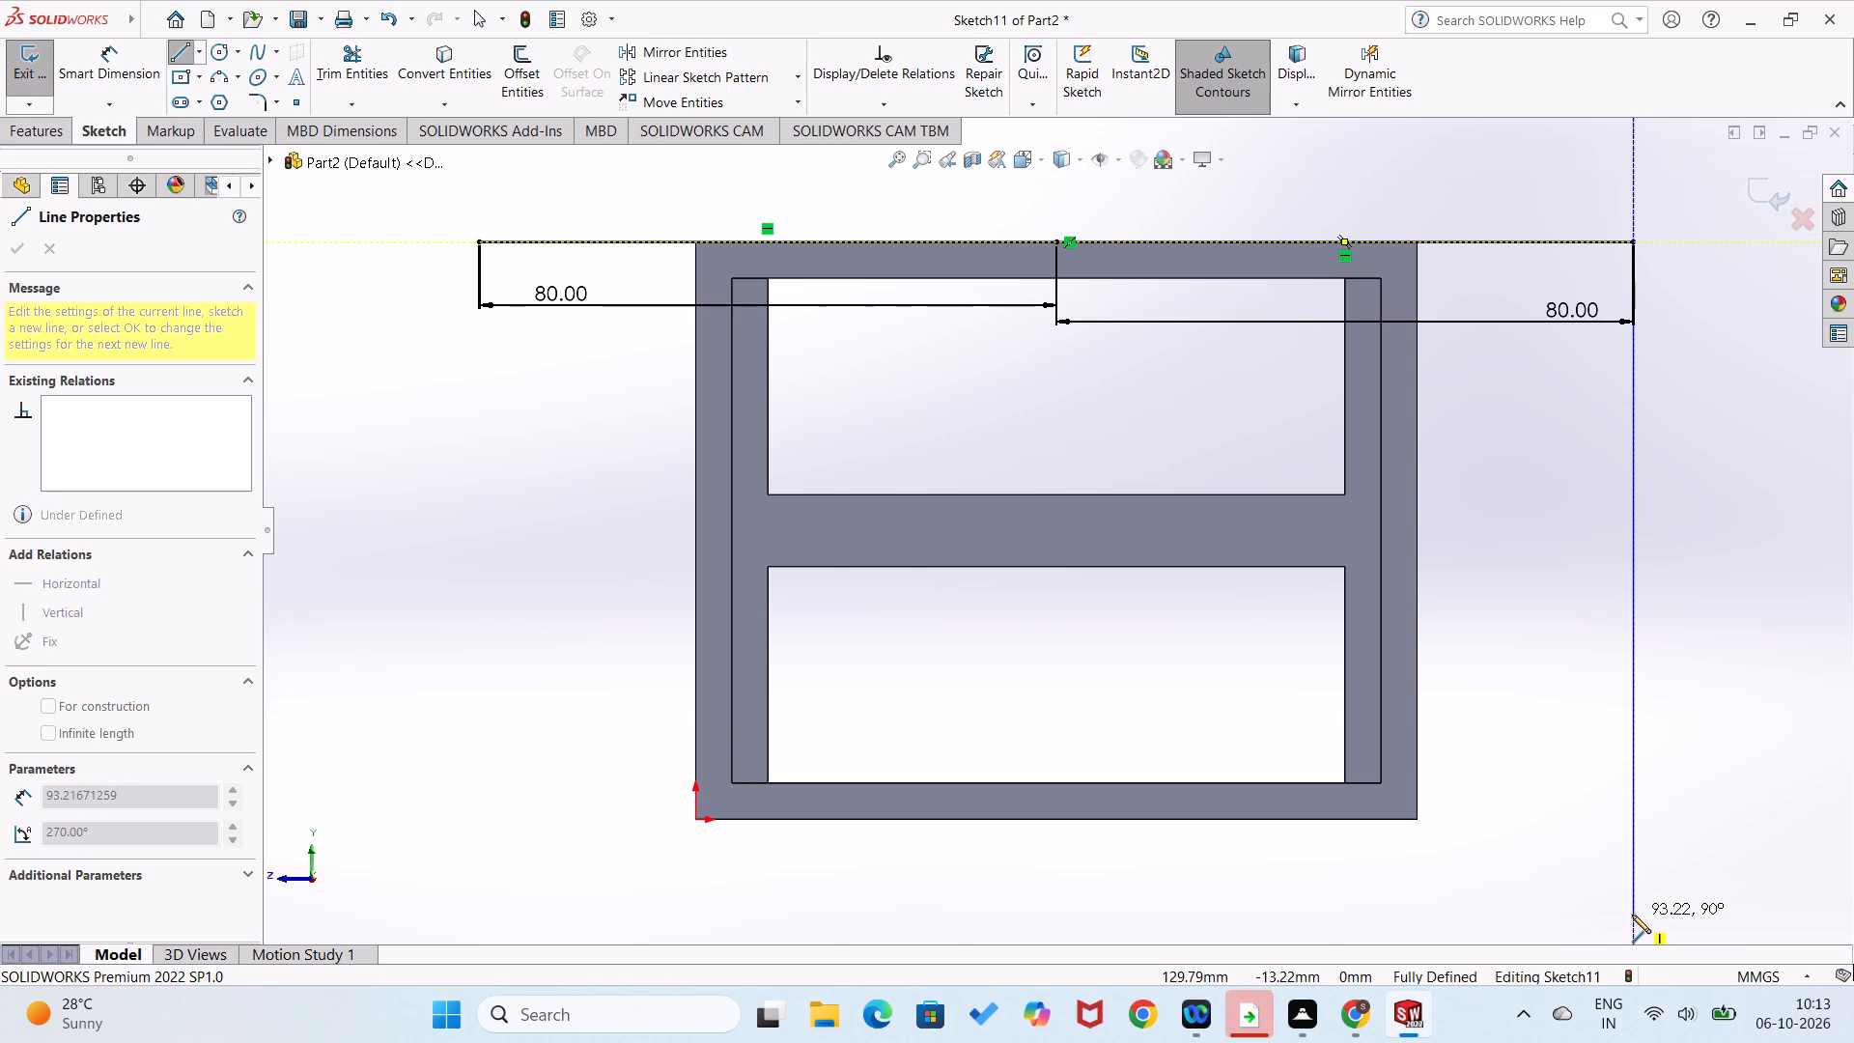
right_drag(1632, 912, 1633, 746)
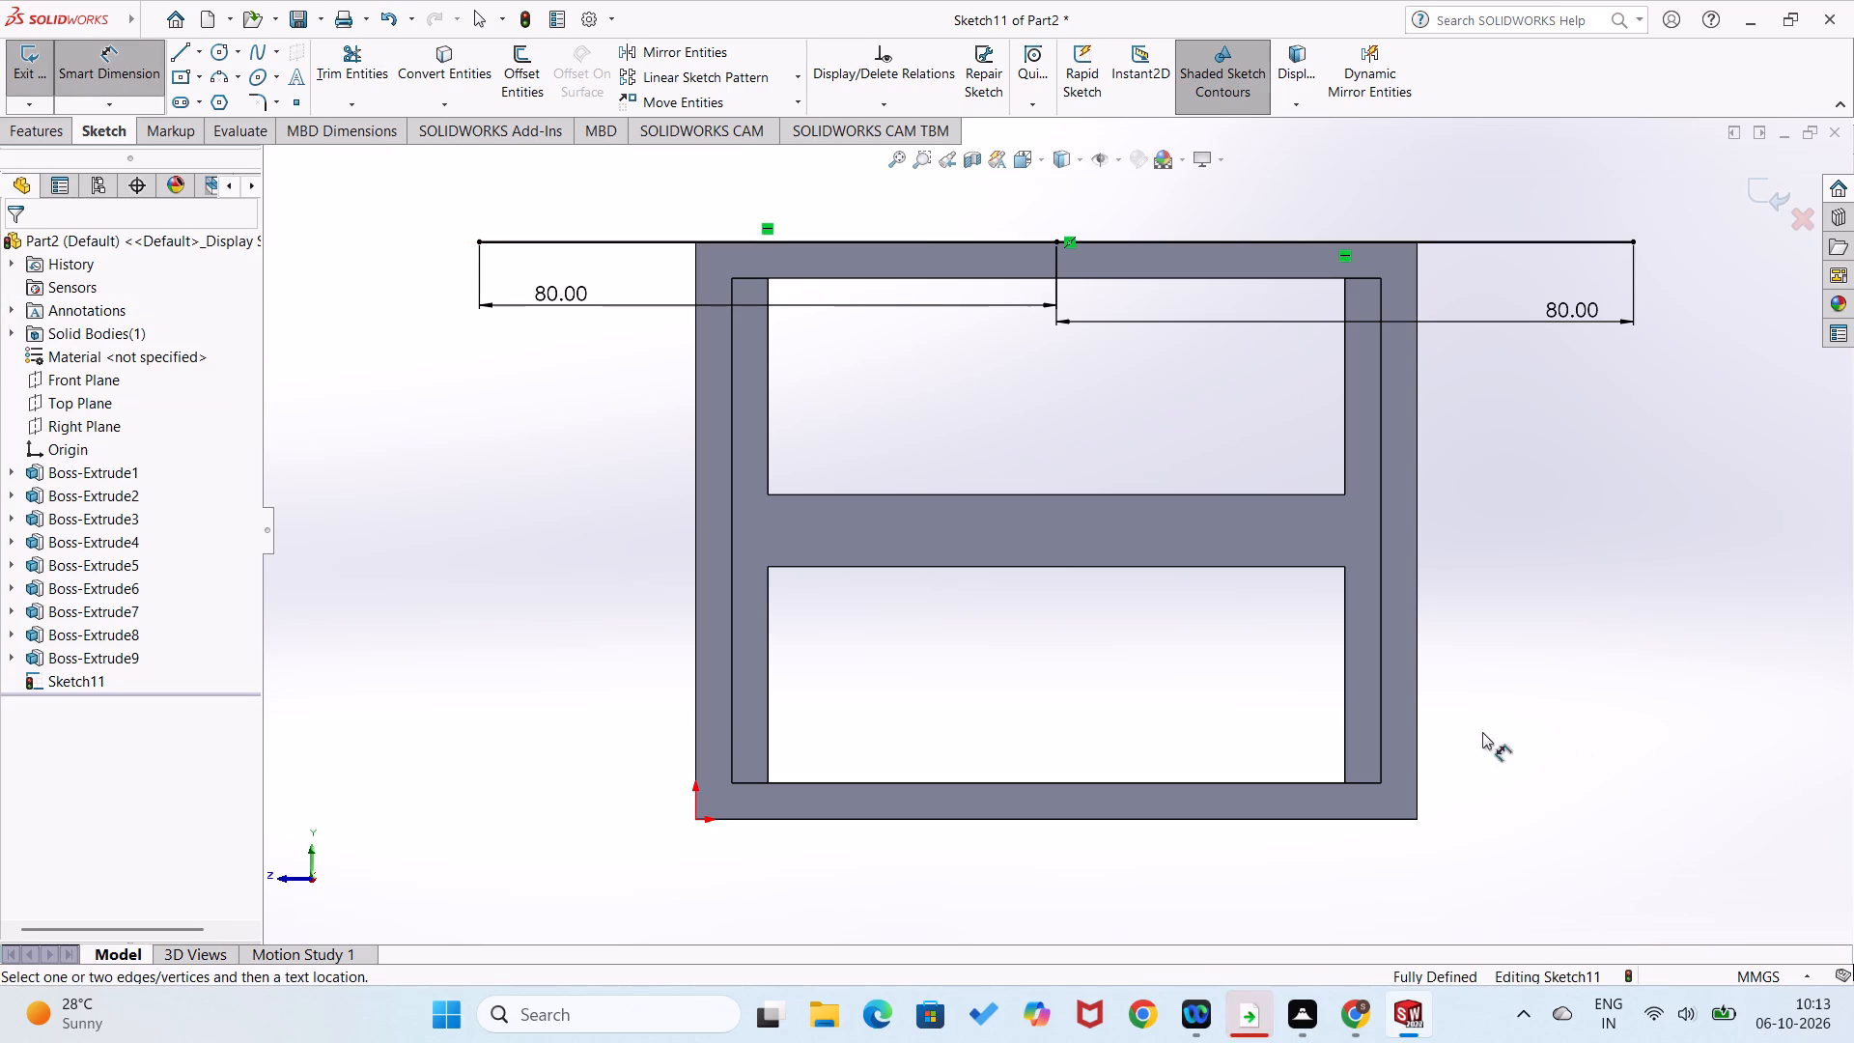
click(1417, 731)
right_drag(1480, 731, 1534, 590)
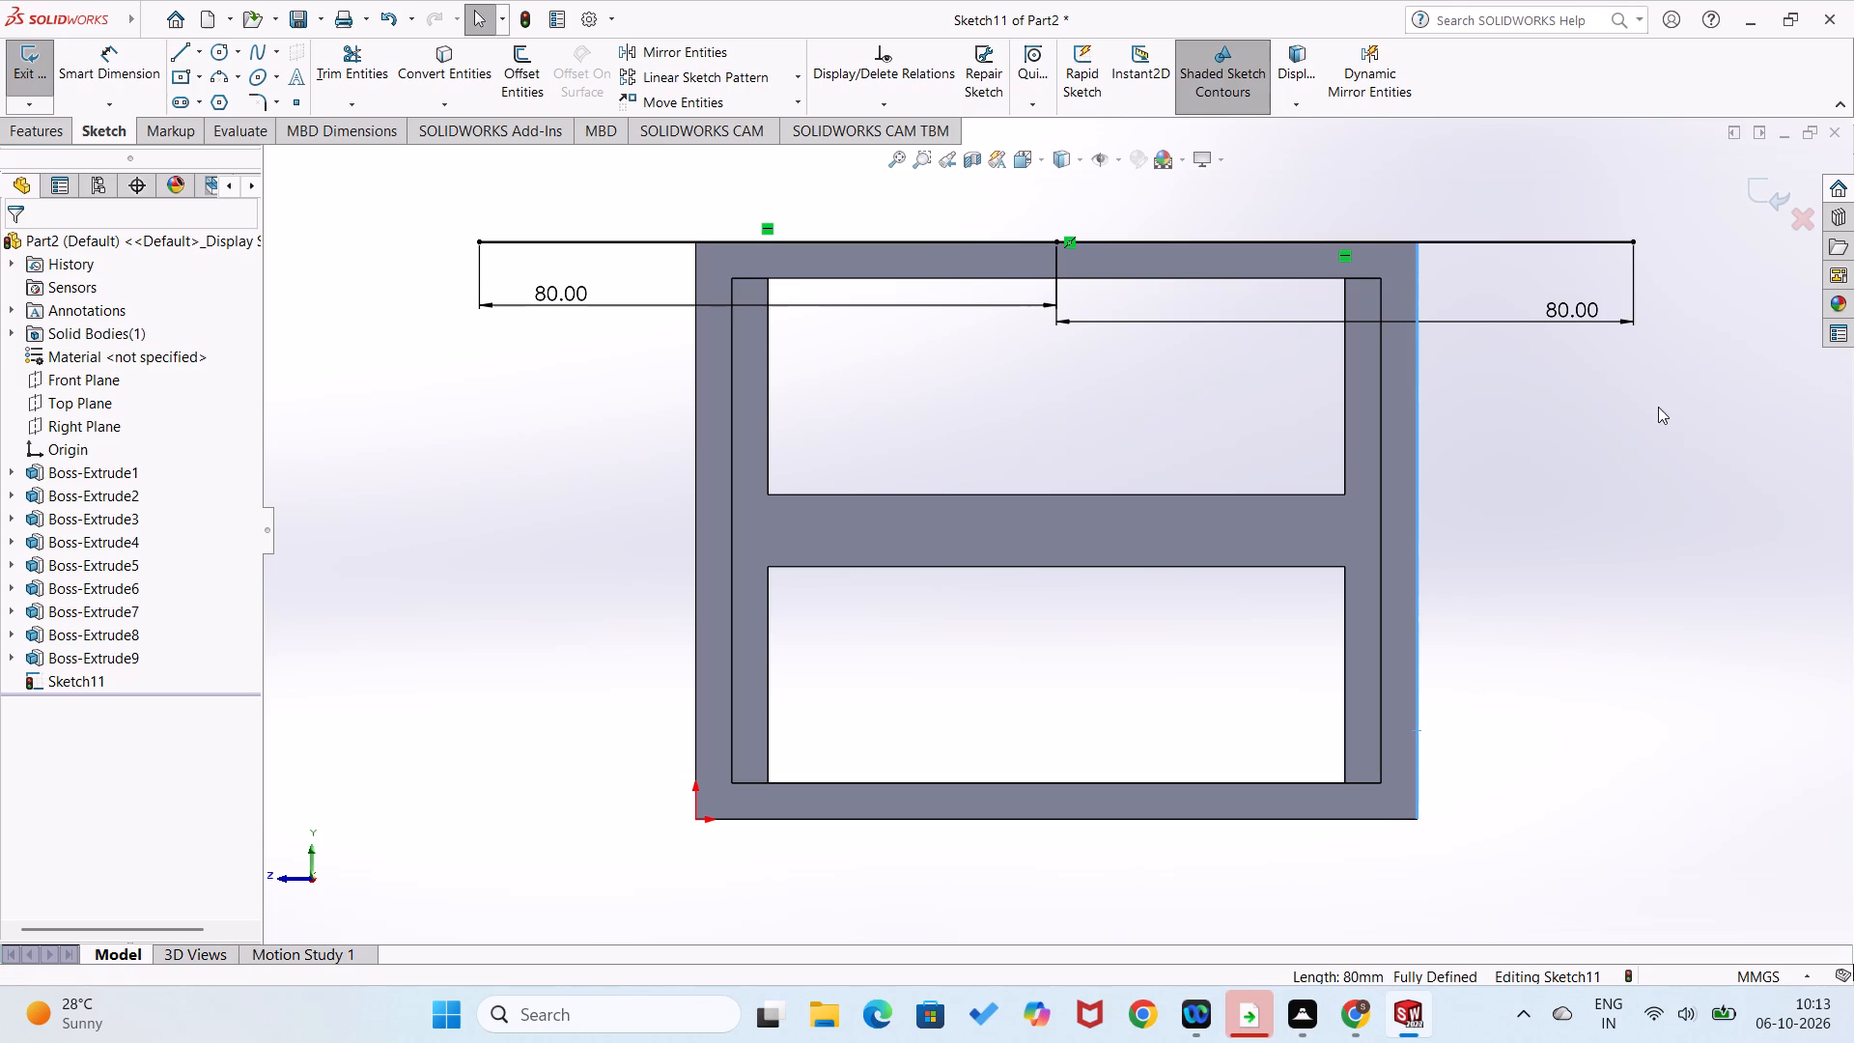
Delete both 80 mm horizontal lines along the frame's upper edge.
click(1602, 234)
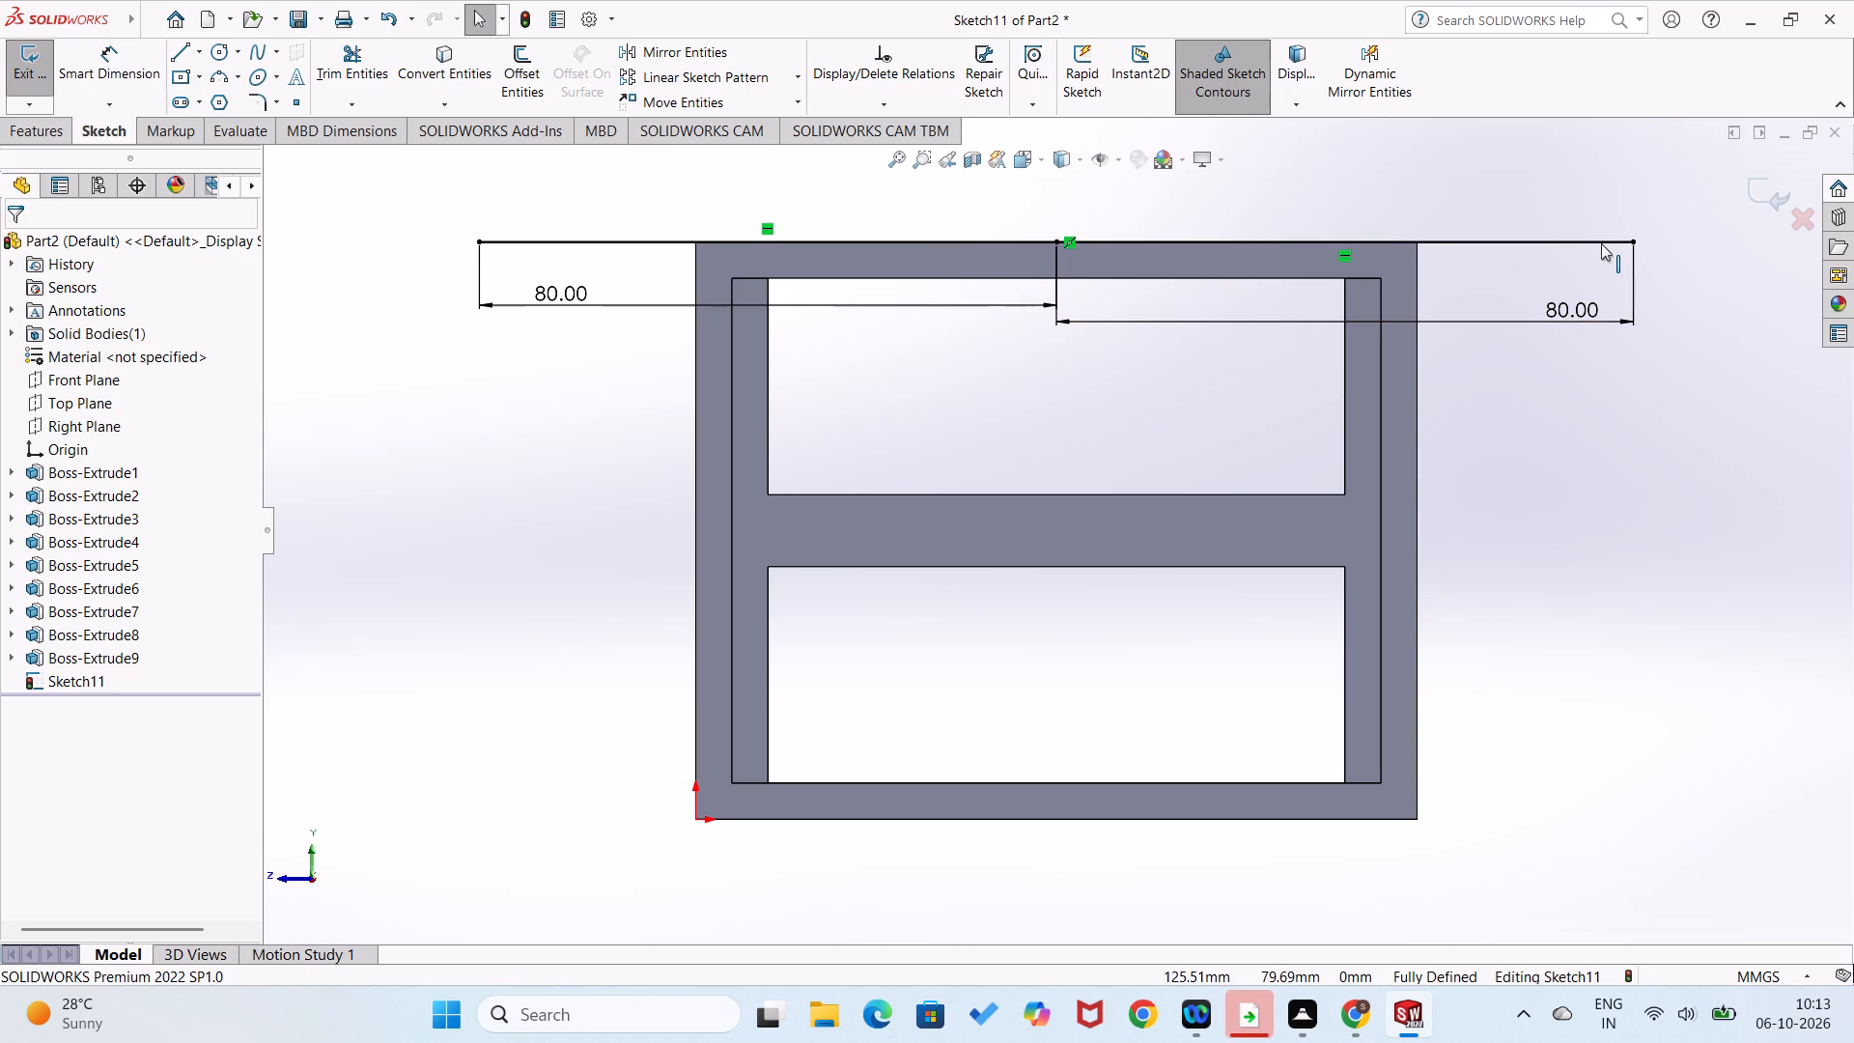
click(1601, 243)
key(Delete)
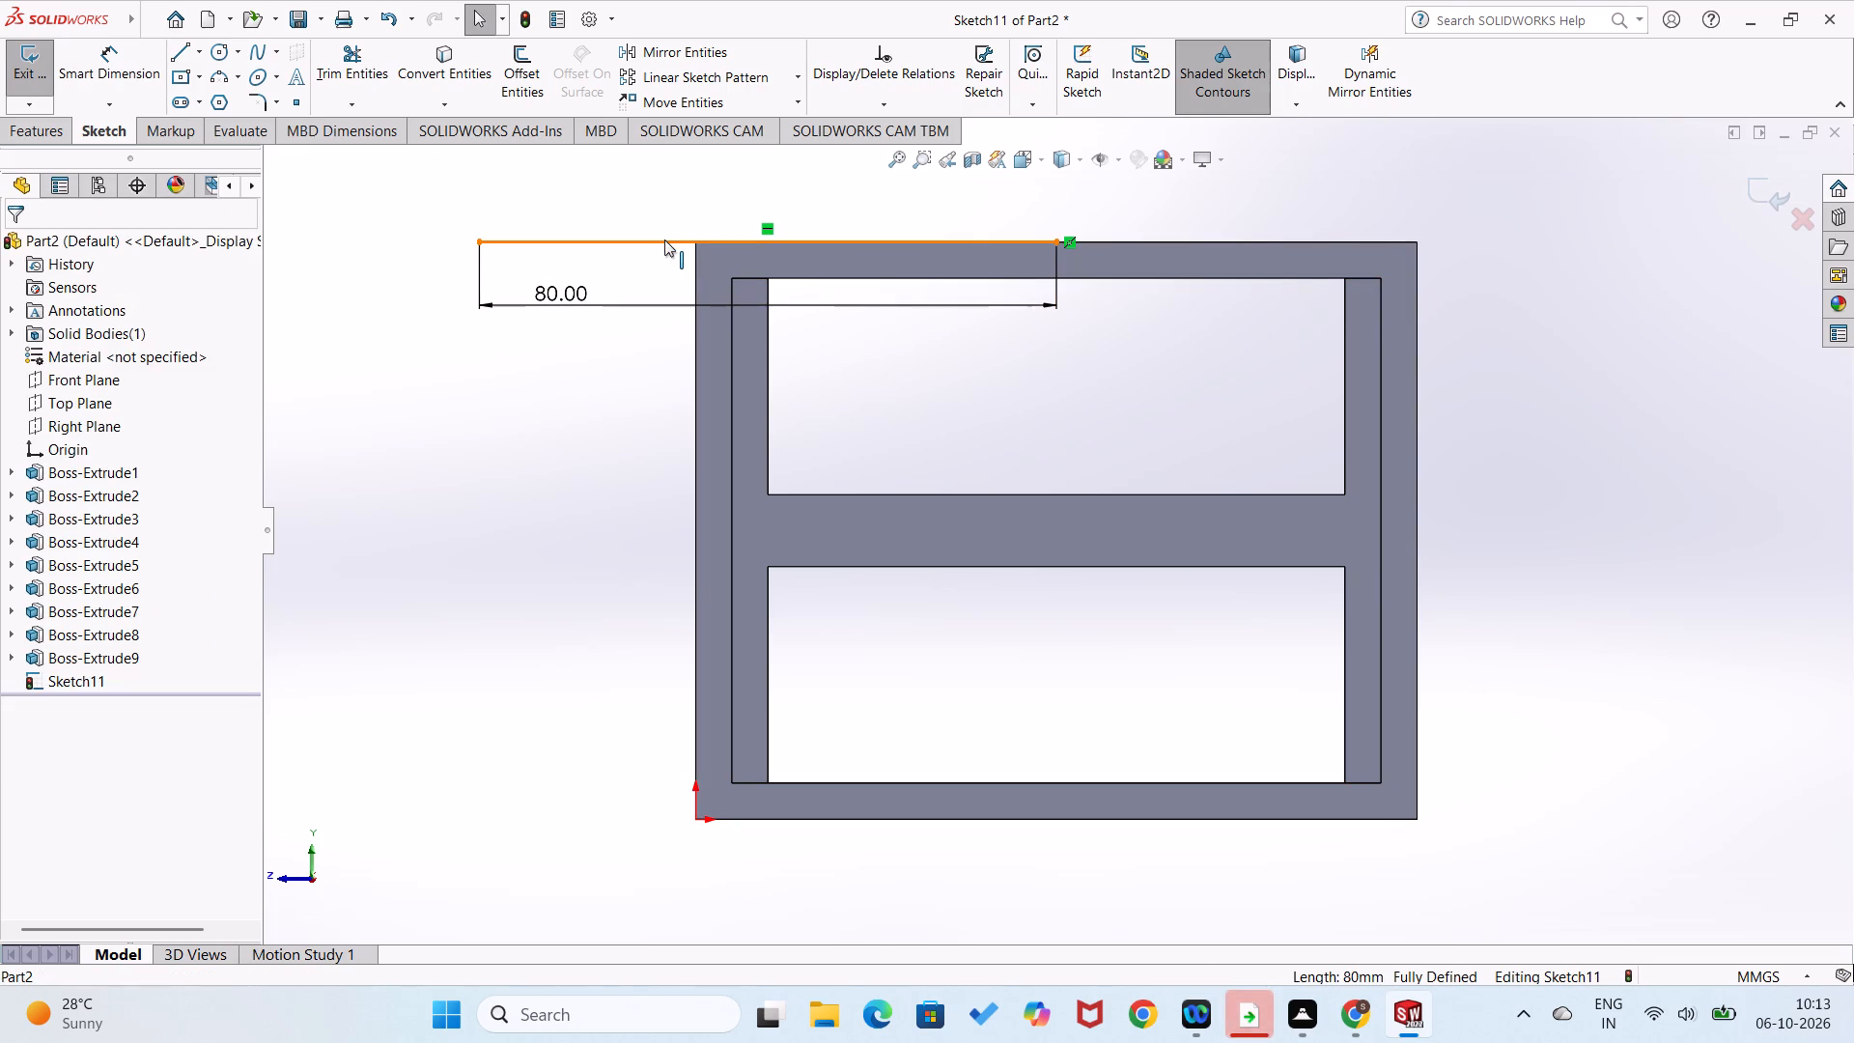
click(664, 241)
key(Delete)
Sketch a vertical line upward from the midpoint of the frame's upper edge and dimension it at 10 mm.
right_drag(1070, 377, 997, 429)
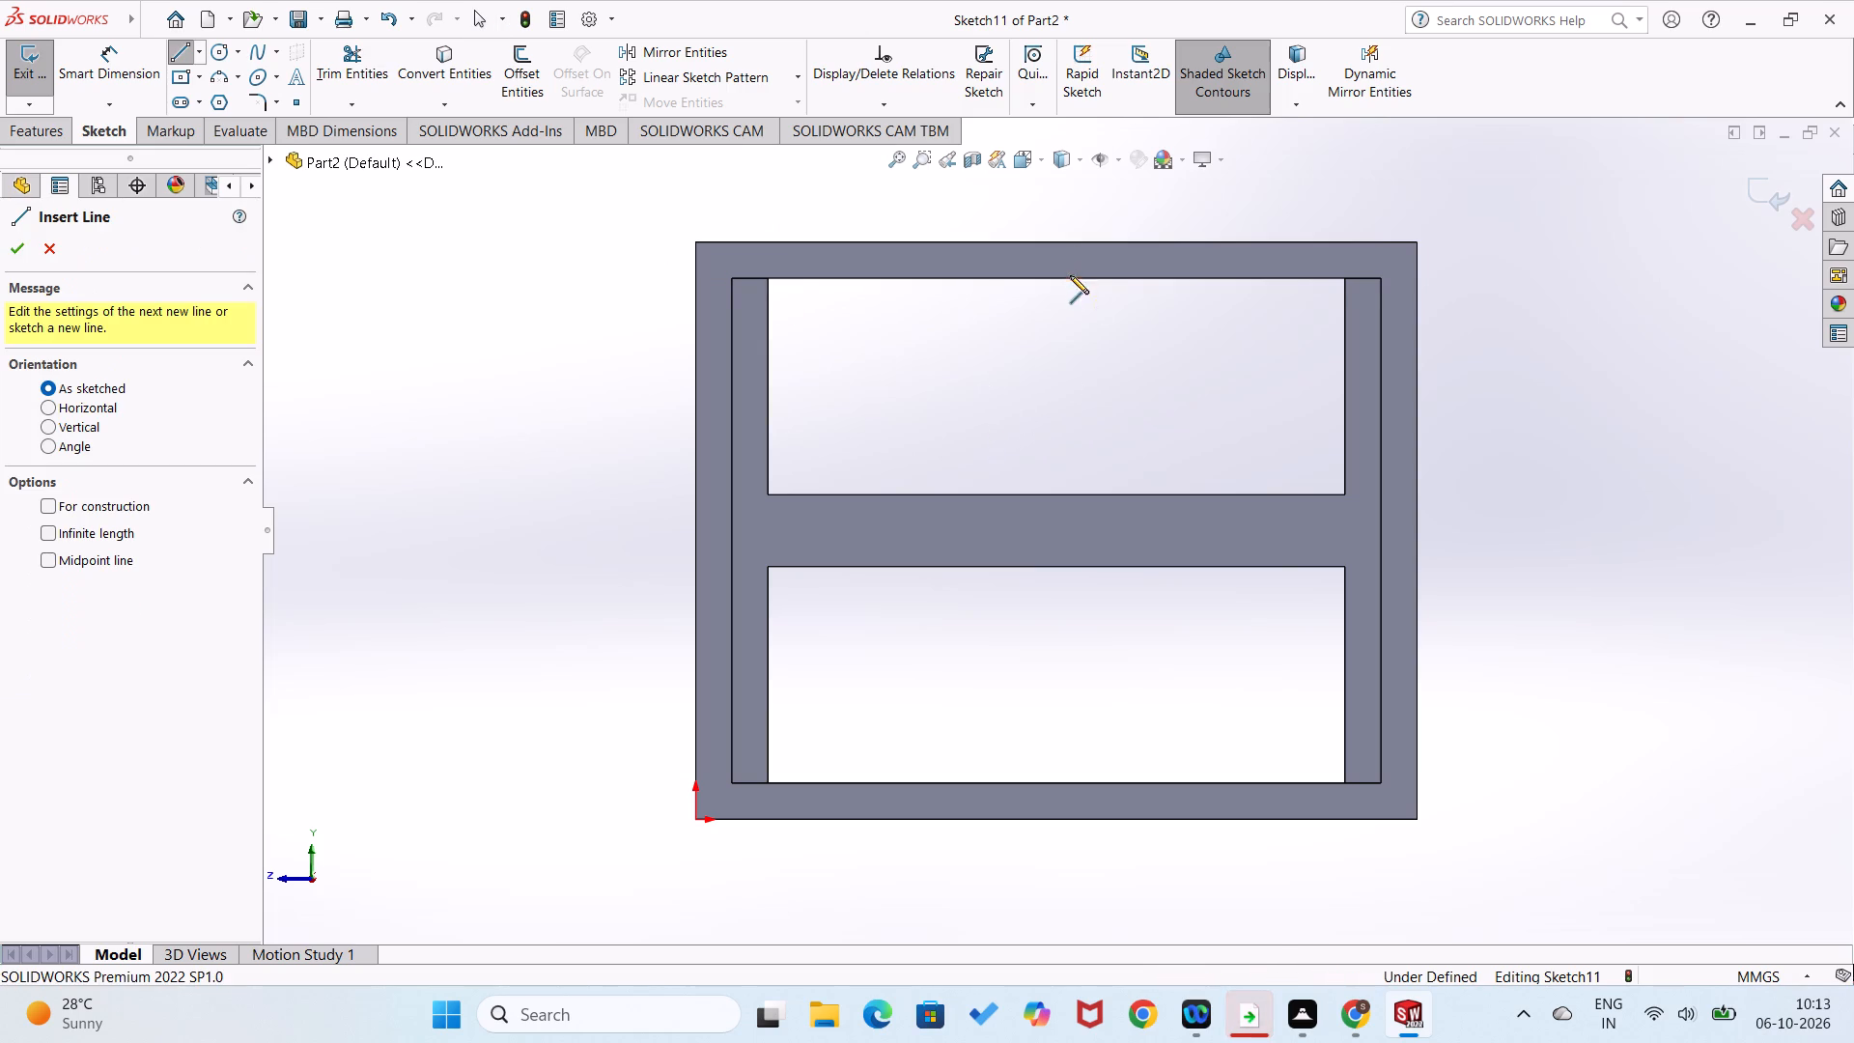
click(1057, 241)
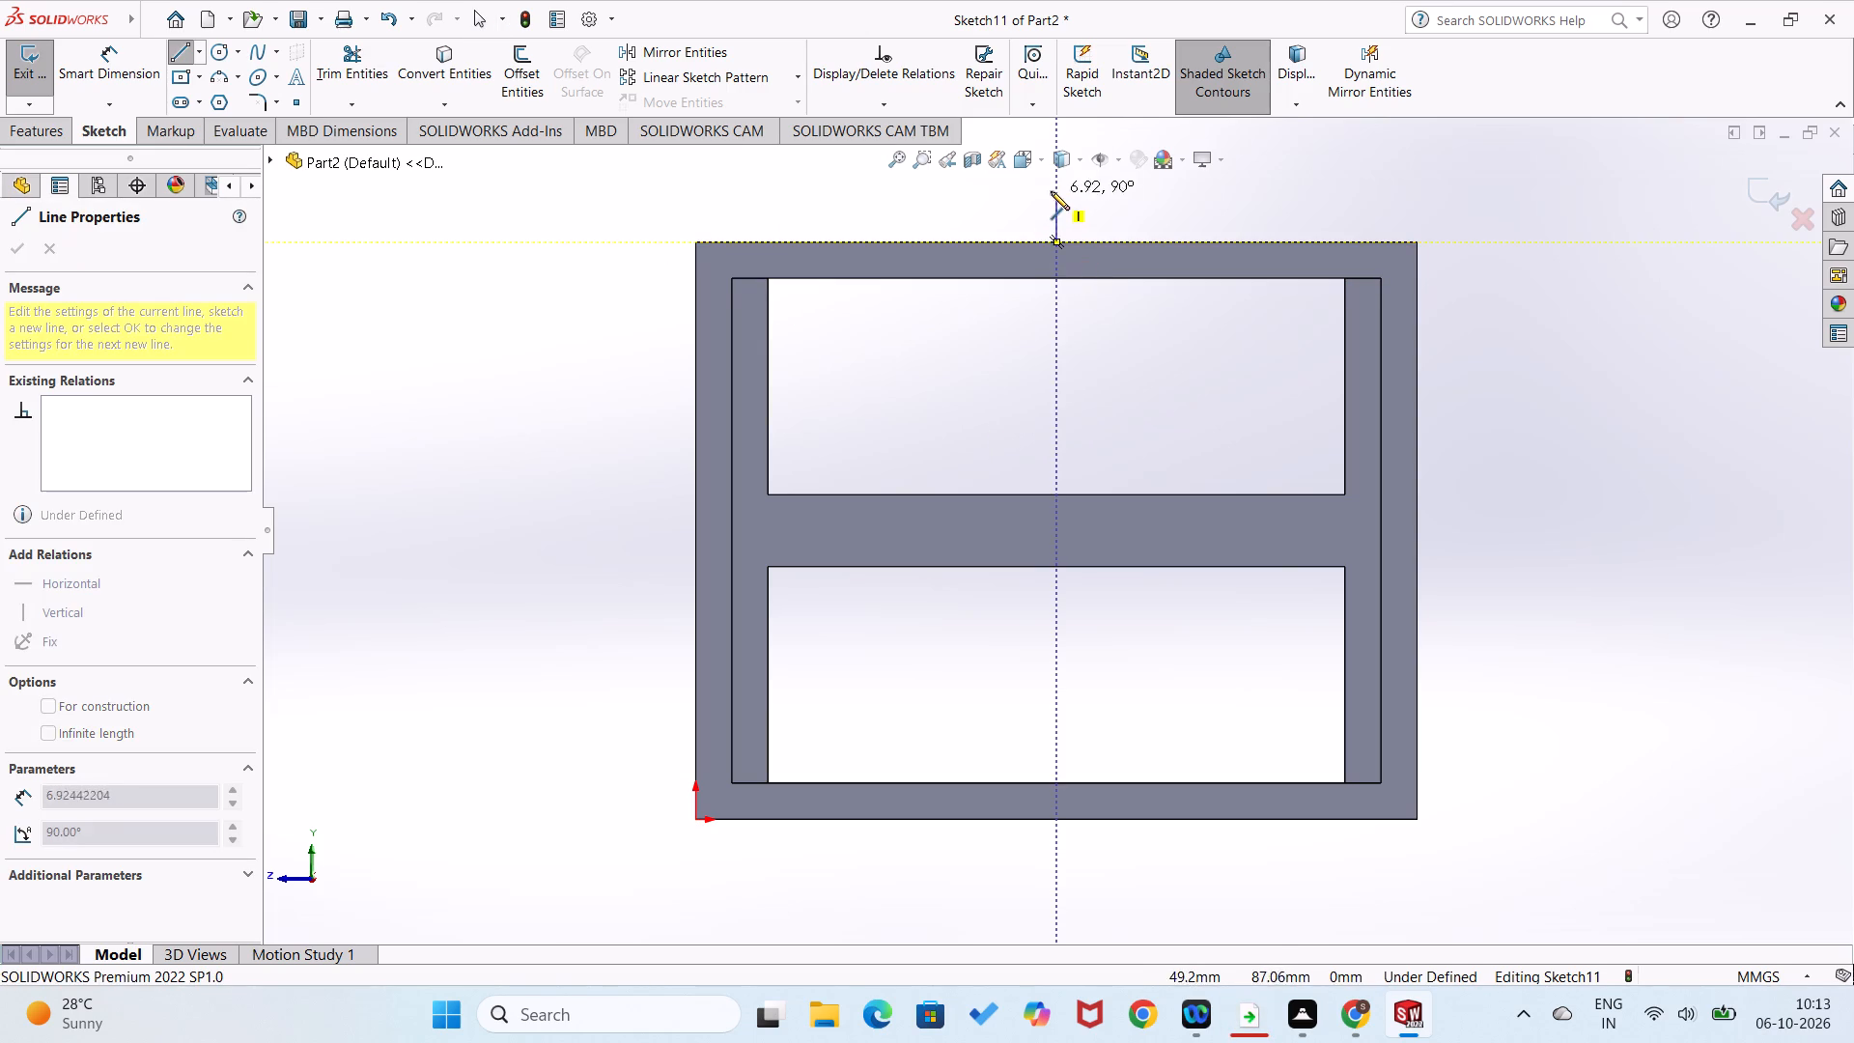
click(1057, 185)
right_drag(1110, 347, 1137, 224)
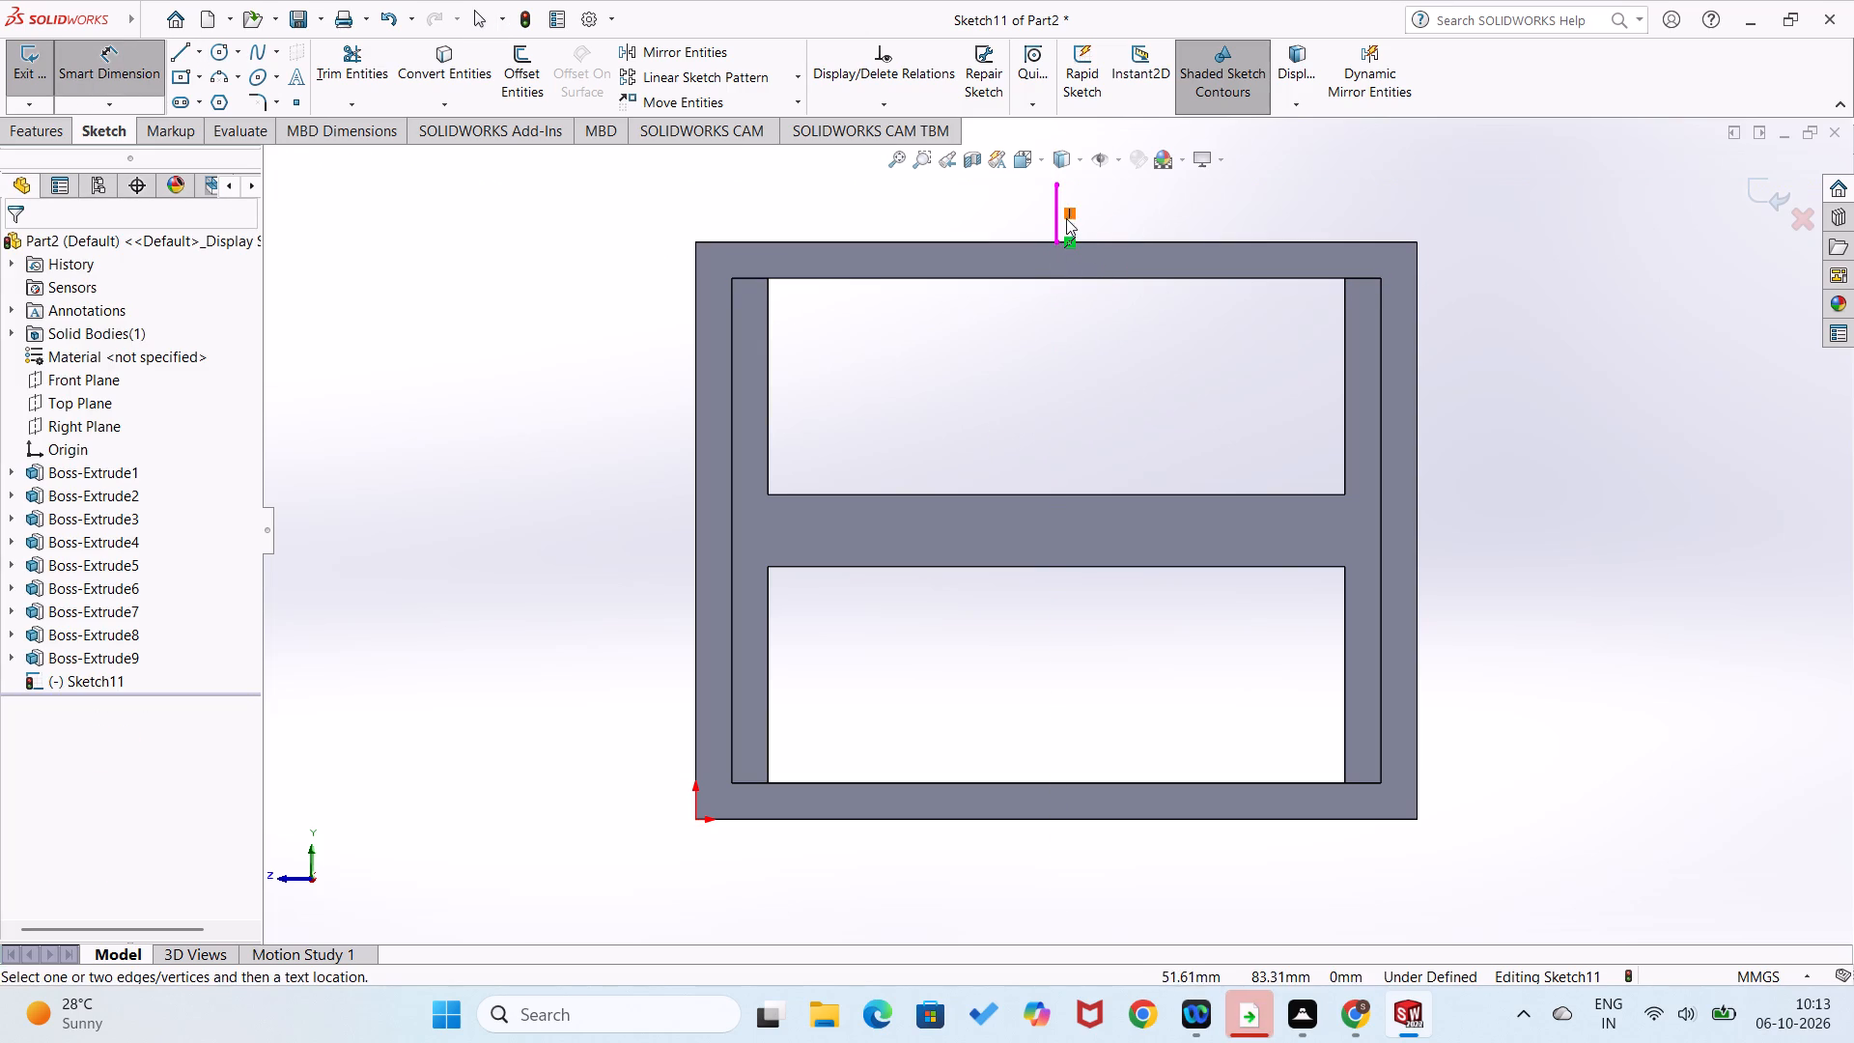
click(1053, 225)
click(1013, 225)
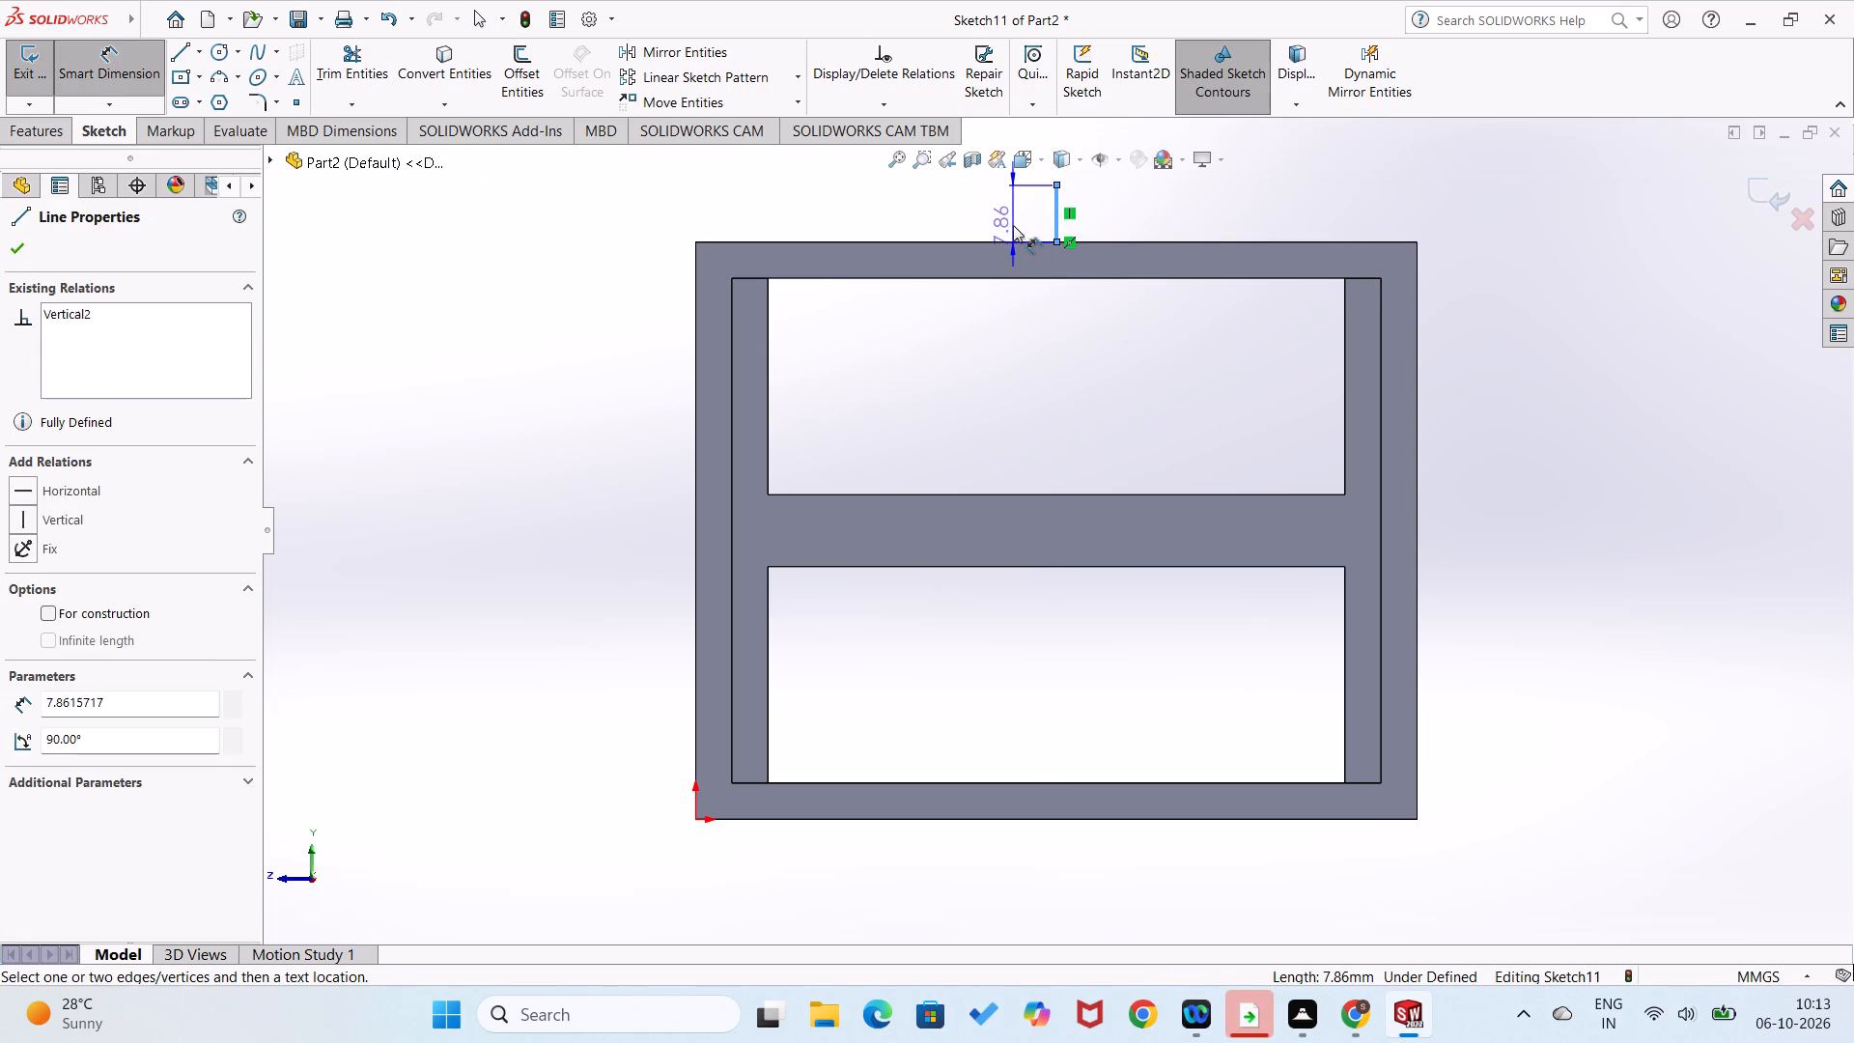
text(10)
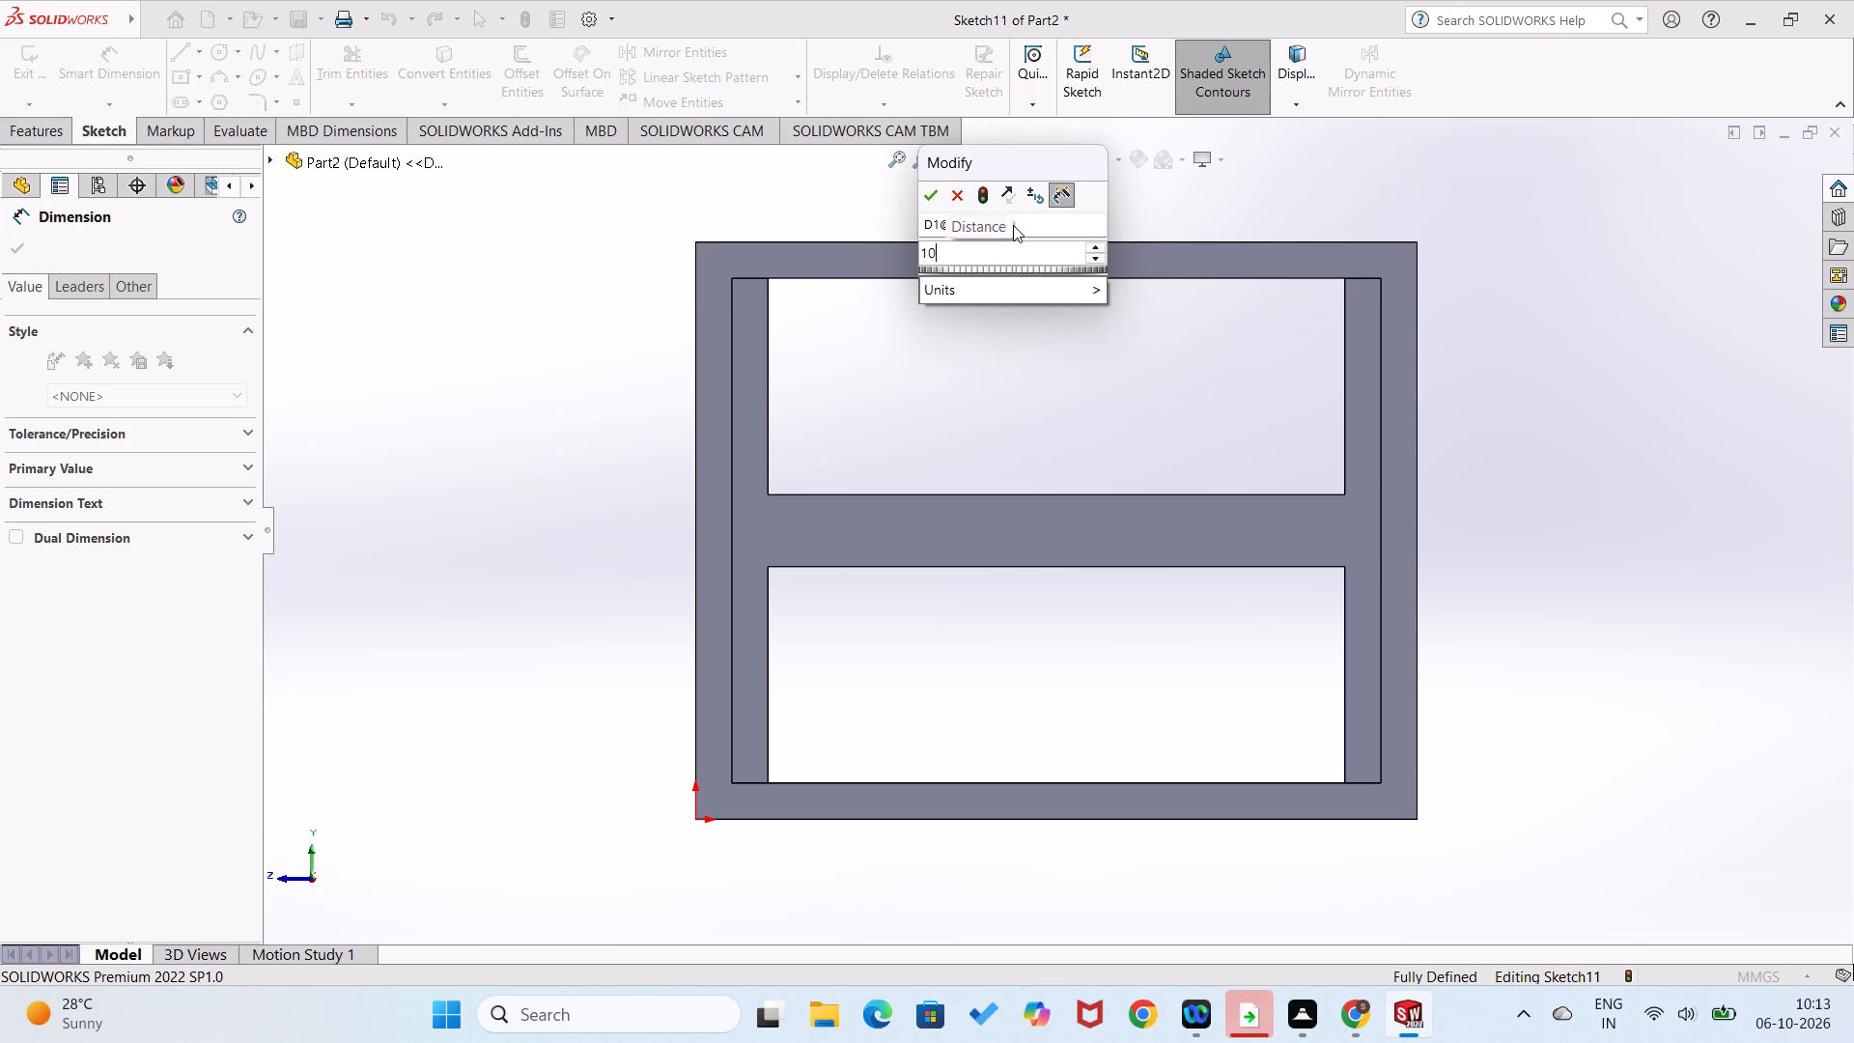
key(Return)
click(1006, 329)
Sketch a closed rectangular outline around the frame with lines, about 109 mm tall, starting and ending at the vertical line's upper end.
scroll(1084, 323, up, 1)
right_drag(1090, 326, 958, 399)
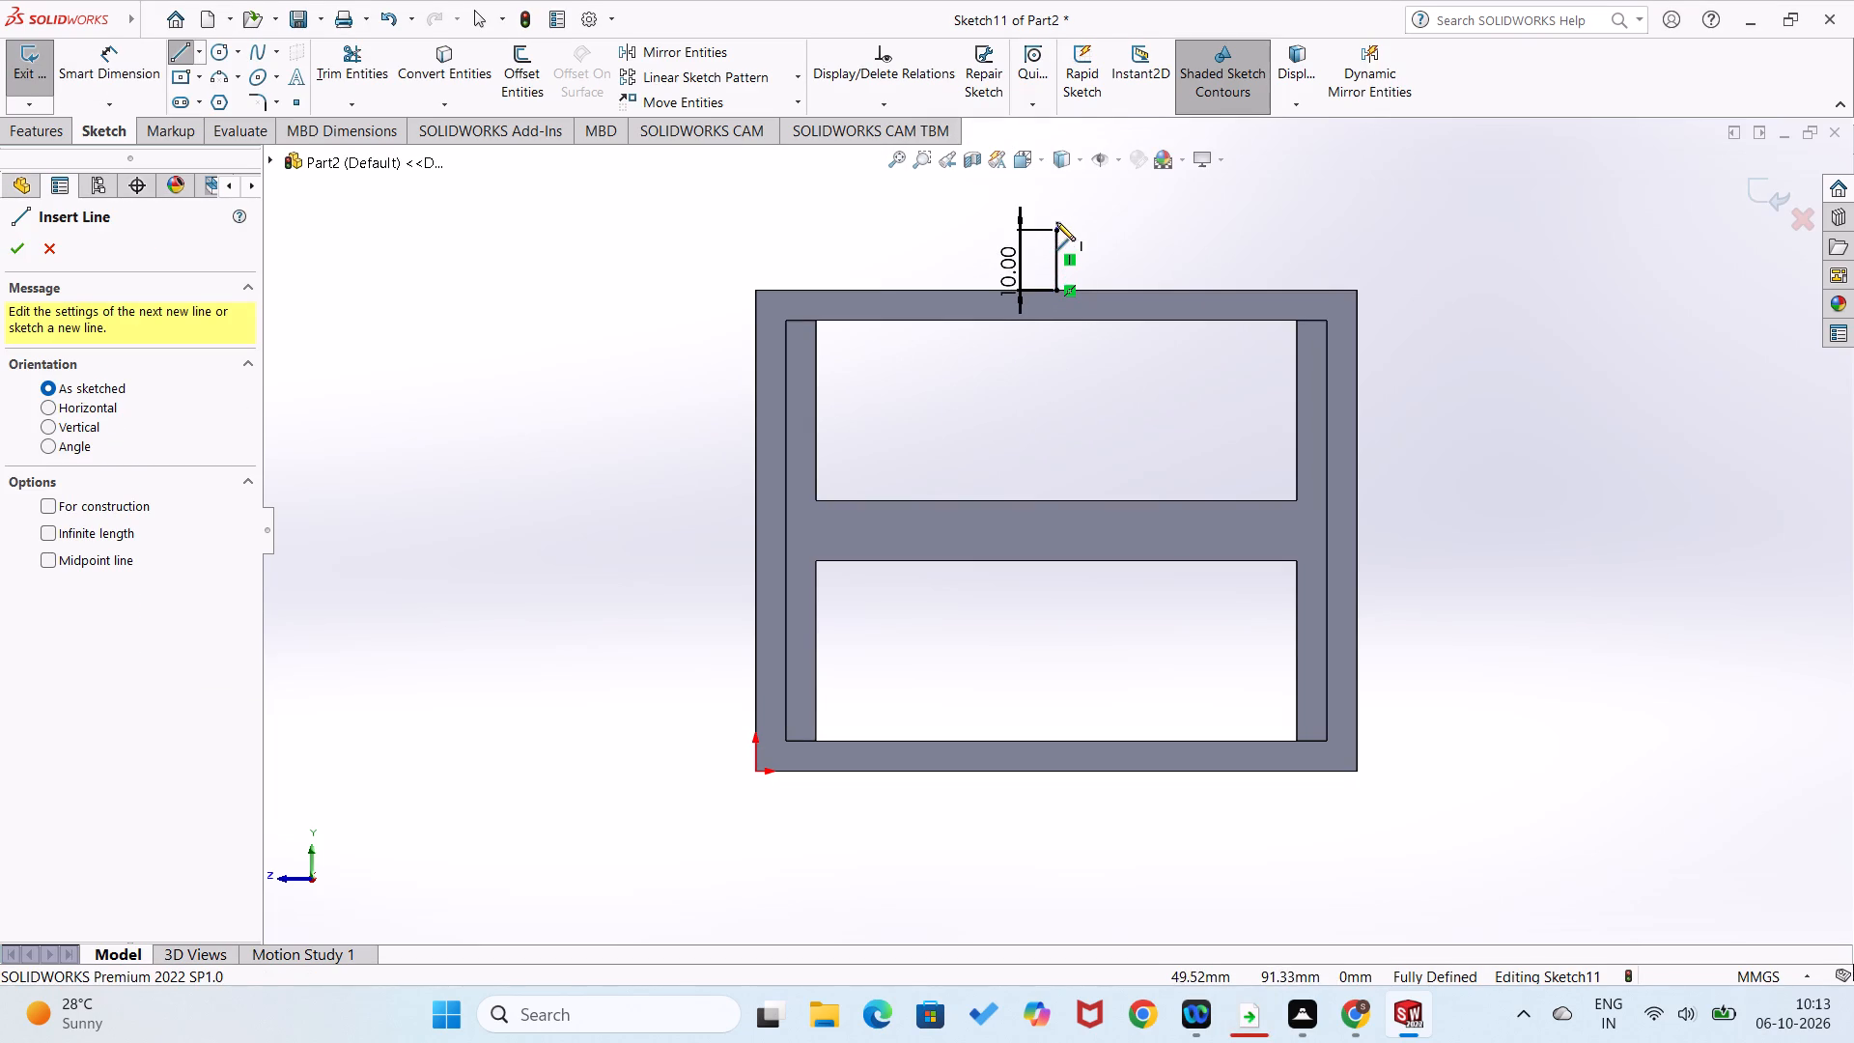
click(1059, 230)
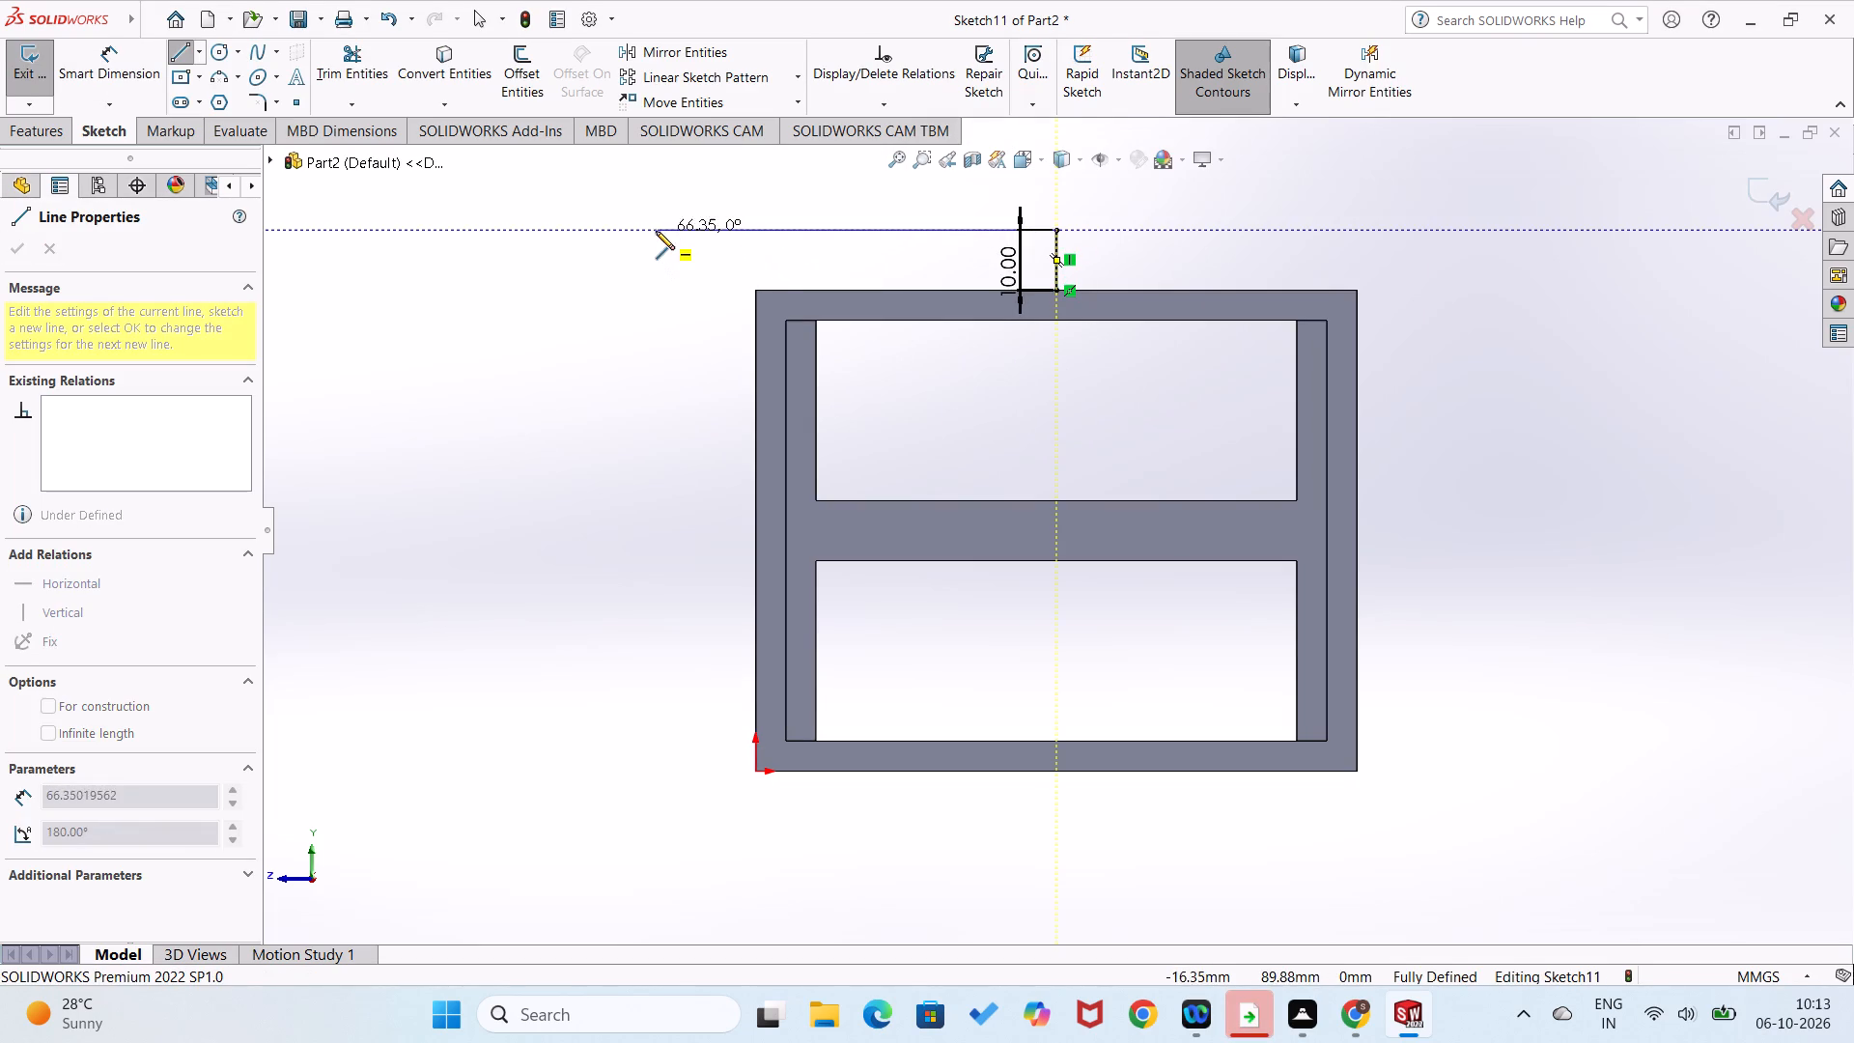
click(649, 229)
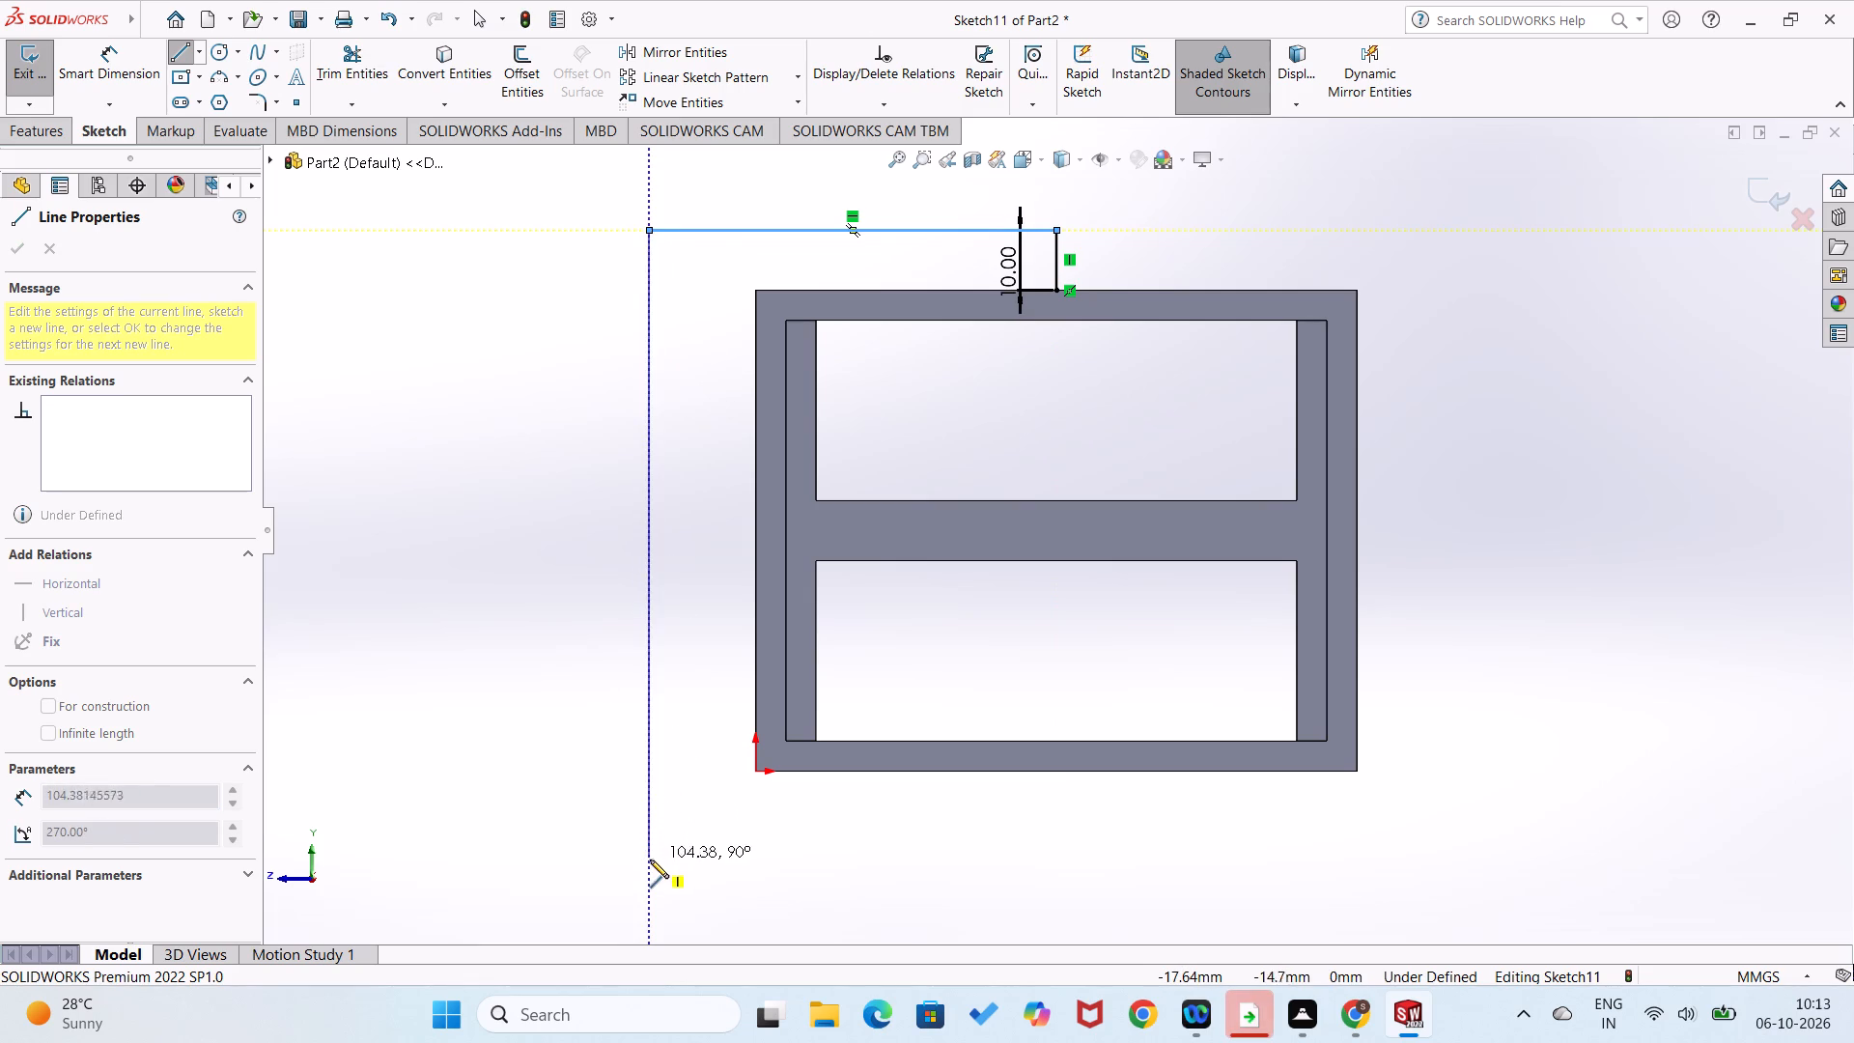
click(650, 887)
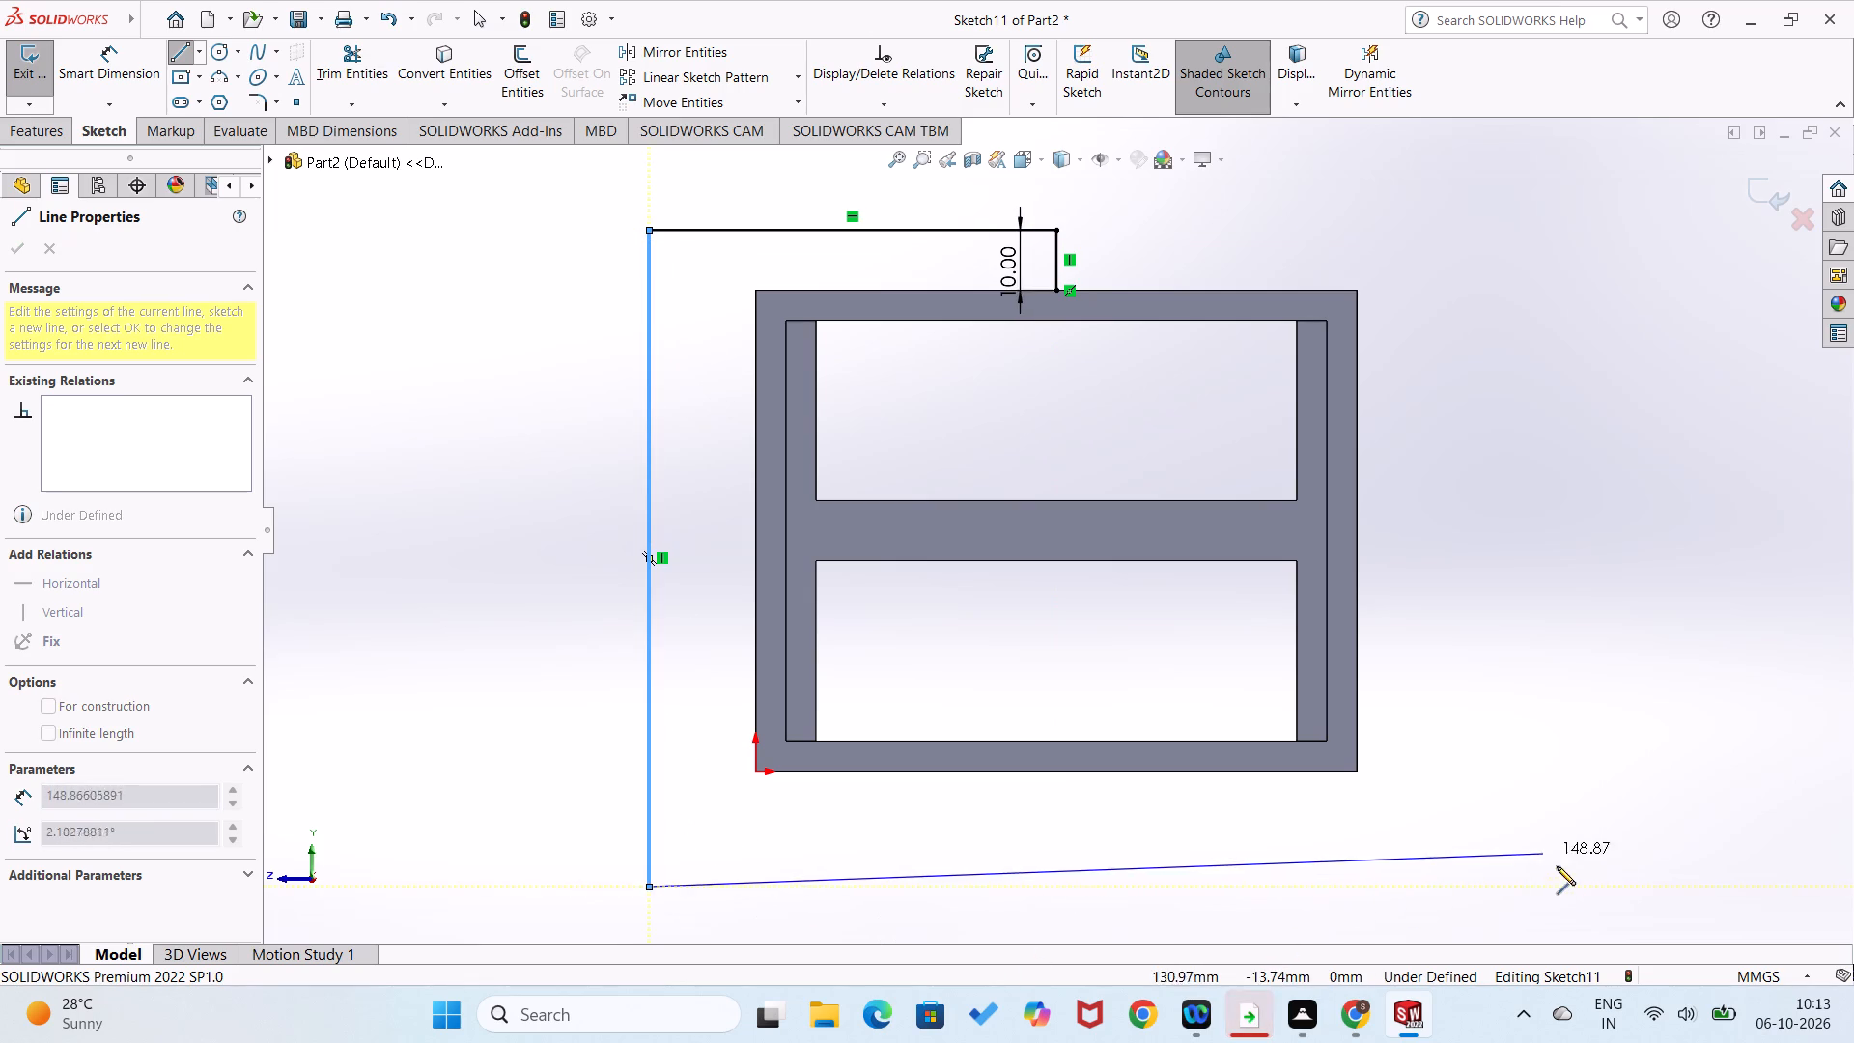
drag(1649, 891, 1657, 860)
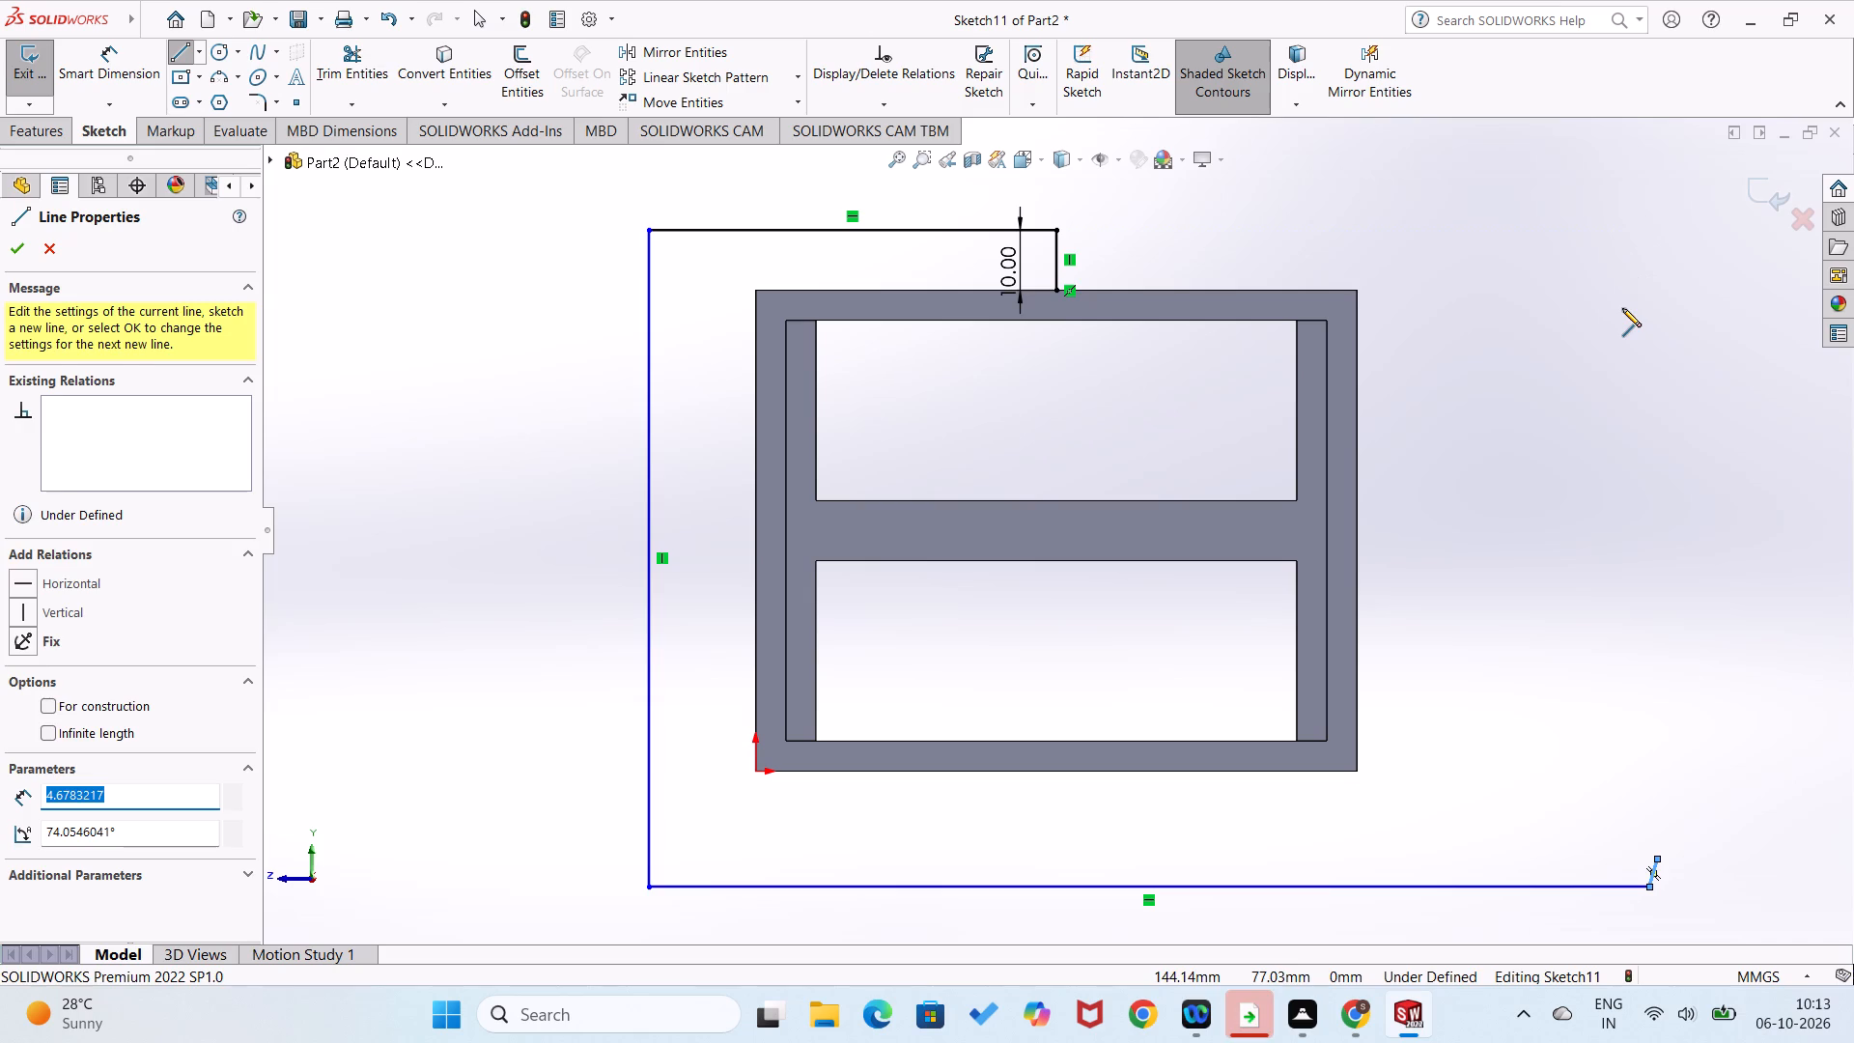
key(ctrl+z)
right_drag(1700, 435, 1504, 701)
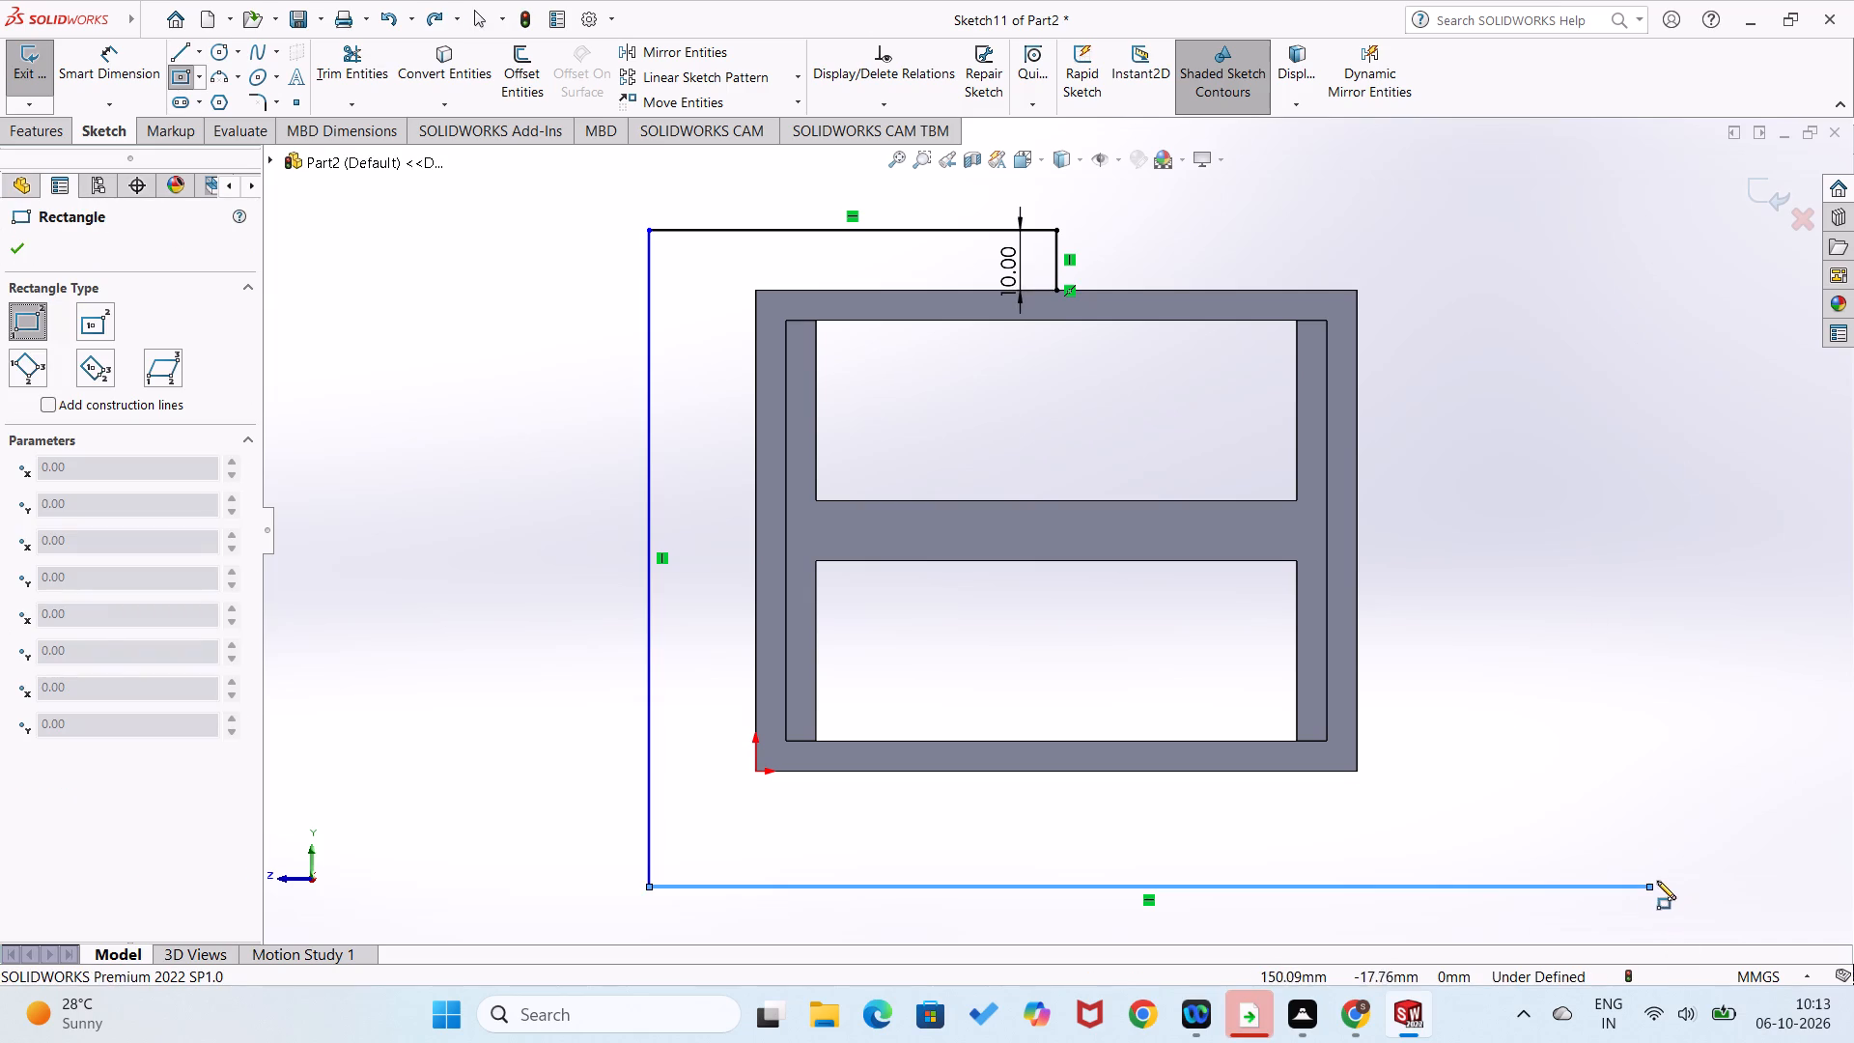
click(1649, 888)
right_drag(1648, 411, 1486, 602)
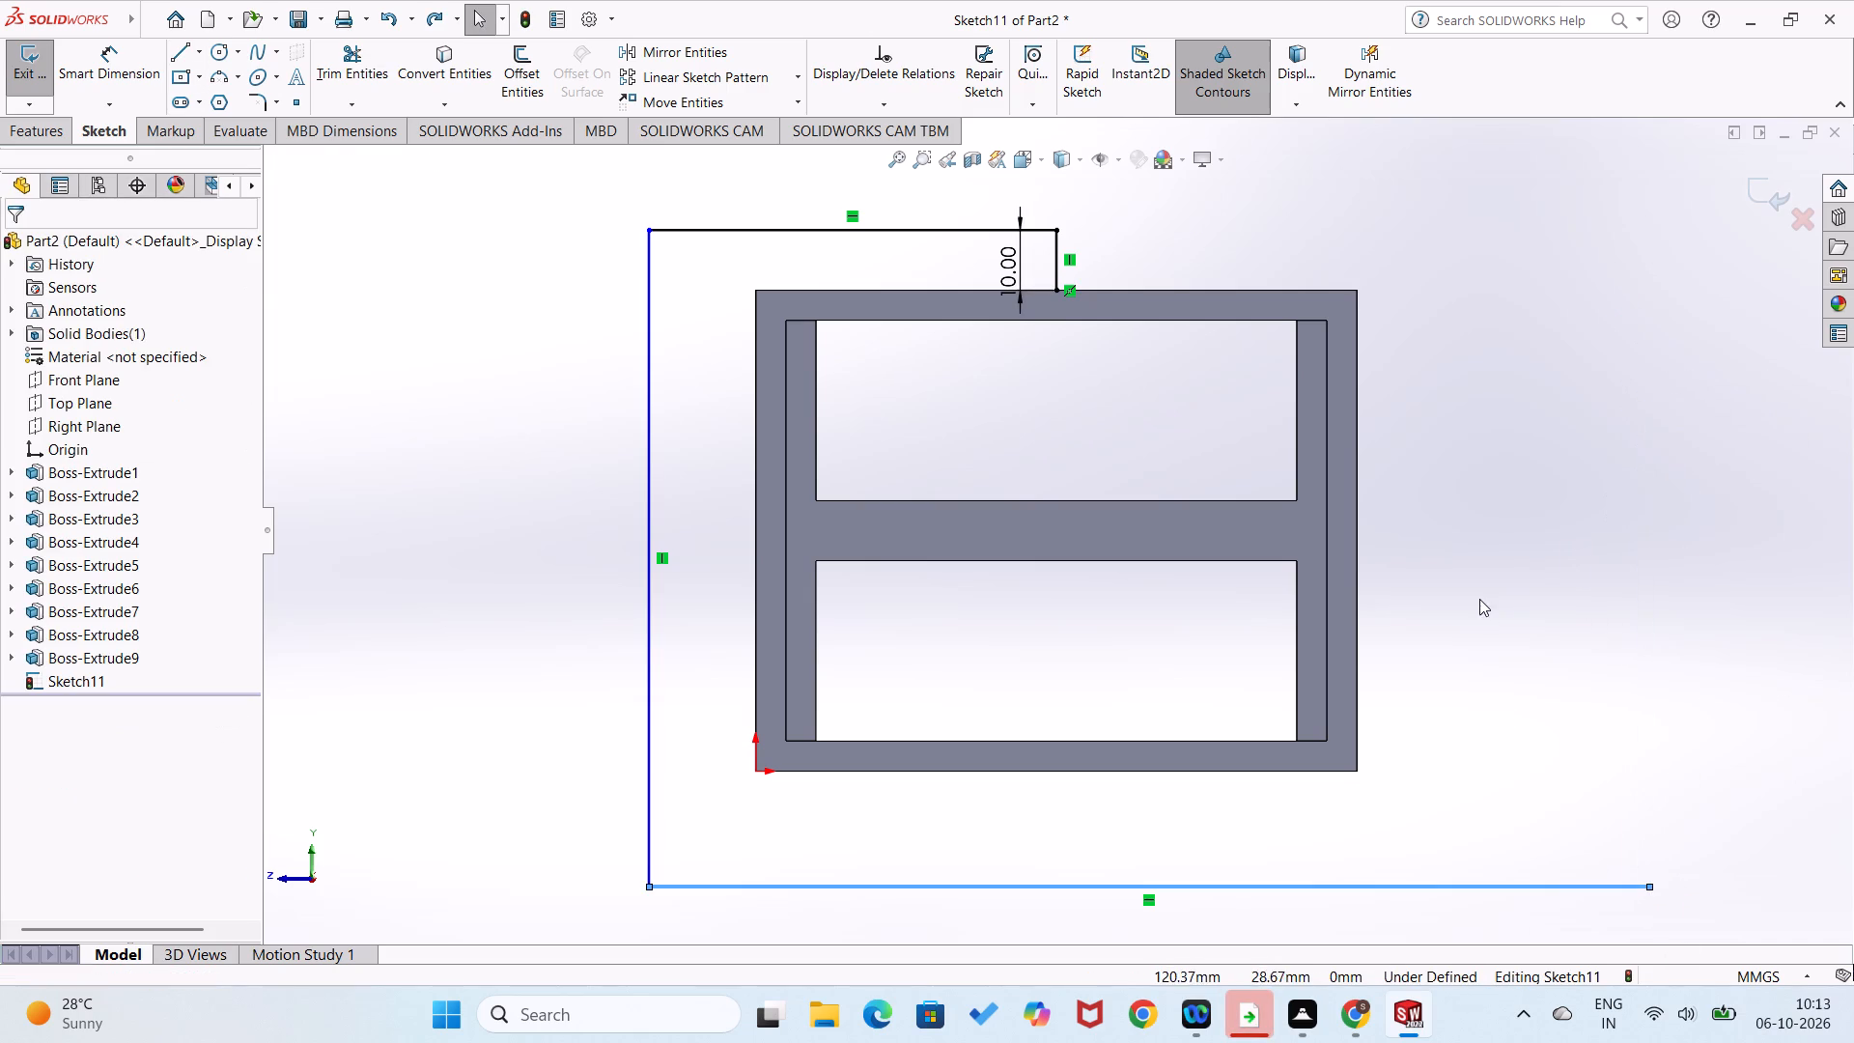
right_drag(1685, 648, 1562, 714)
click(1651, 888)
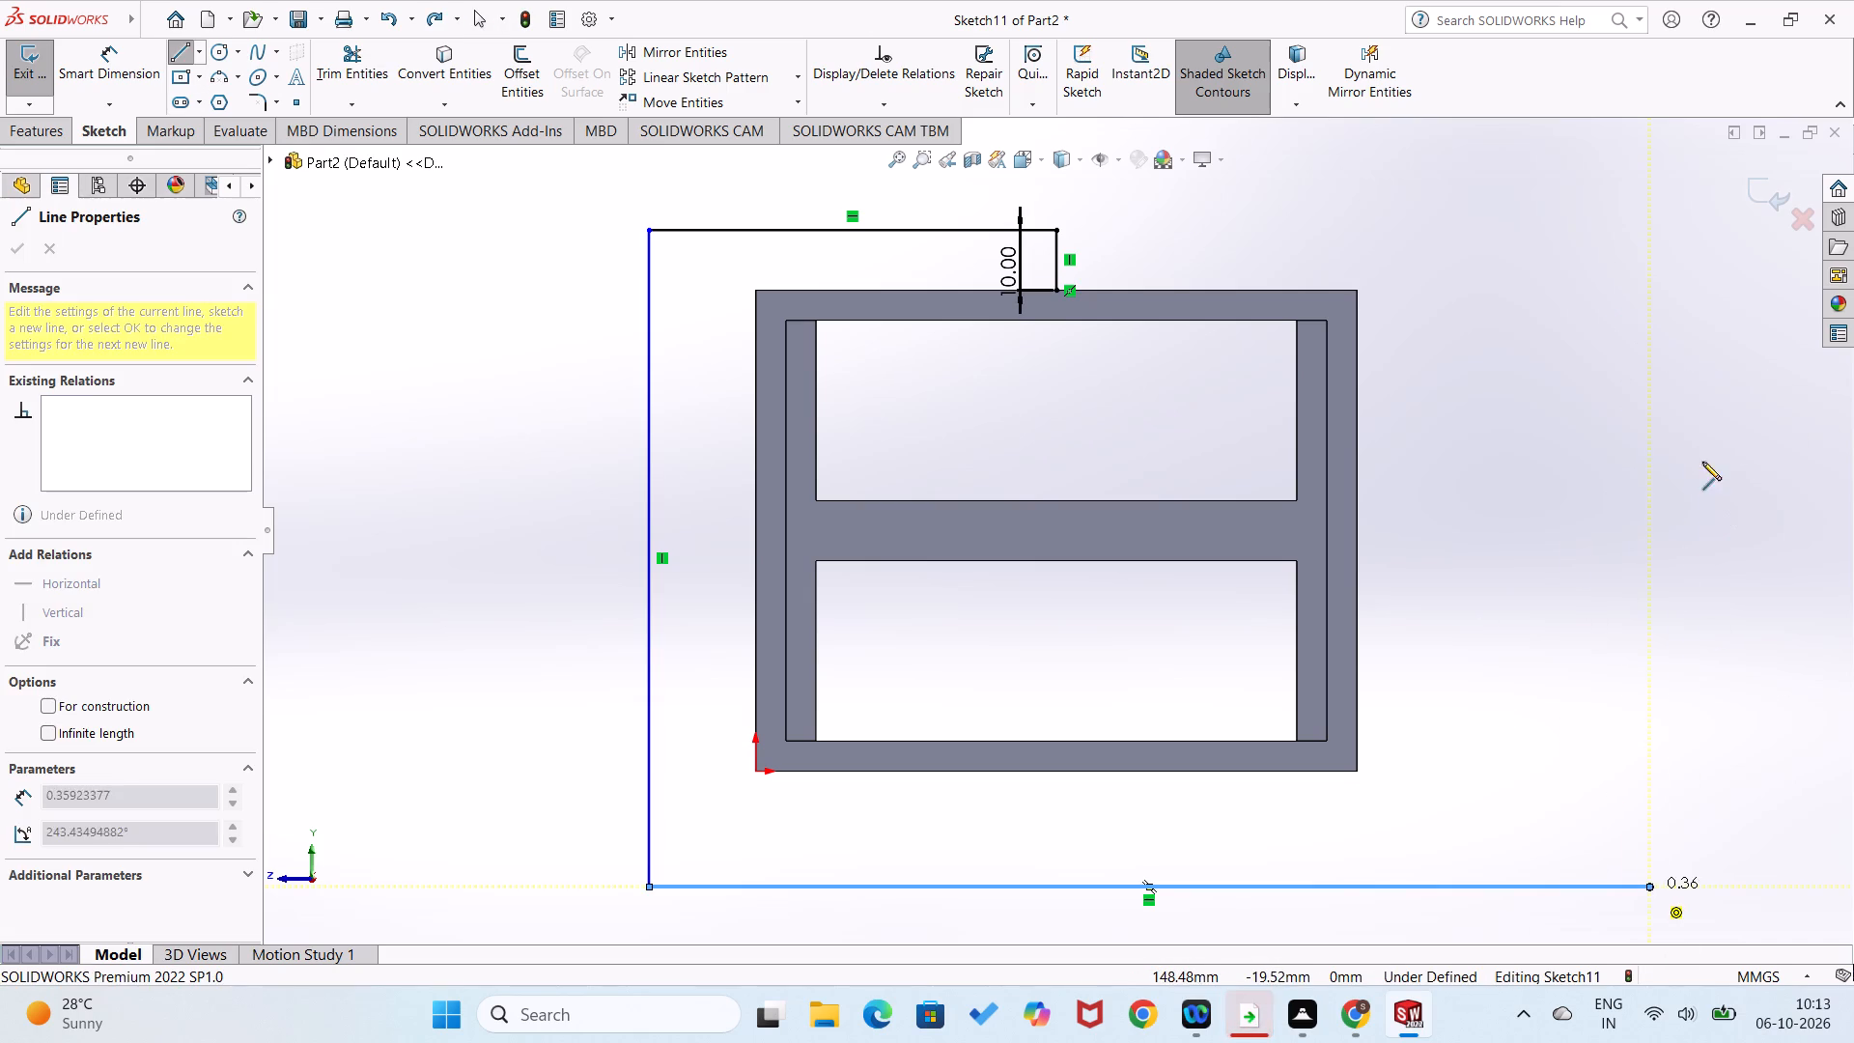
click(1652, 227)
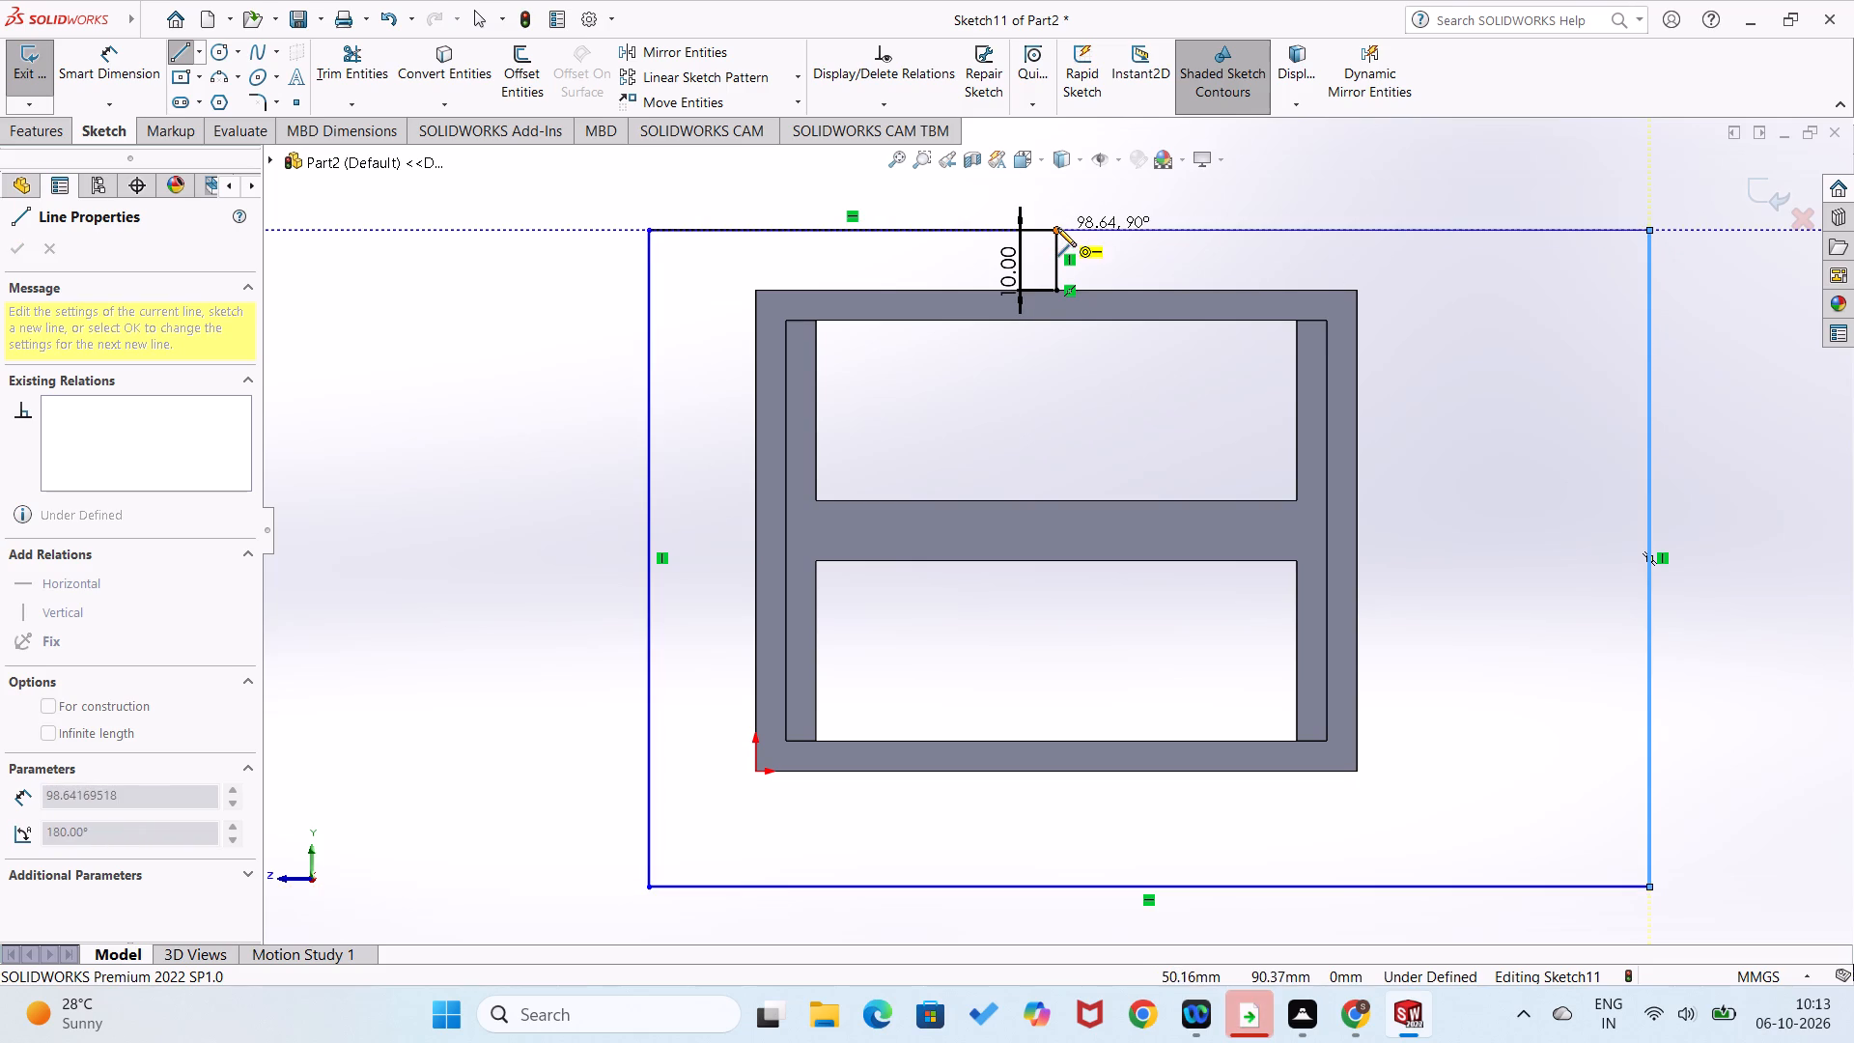
click(1057, 228)
Dimension both upper horizontal segments of the outline, on either side of the vertical line, at 80 mm each.
right_drag(1496, 544, 1456, 426)
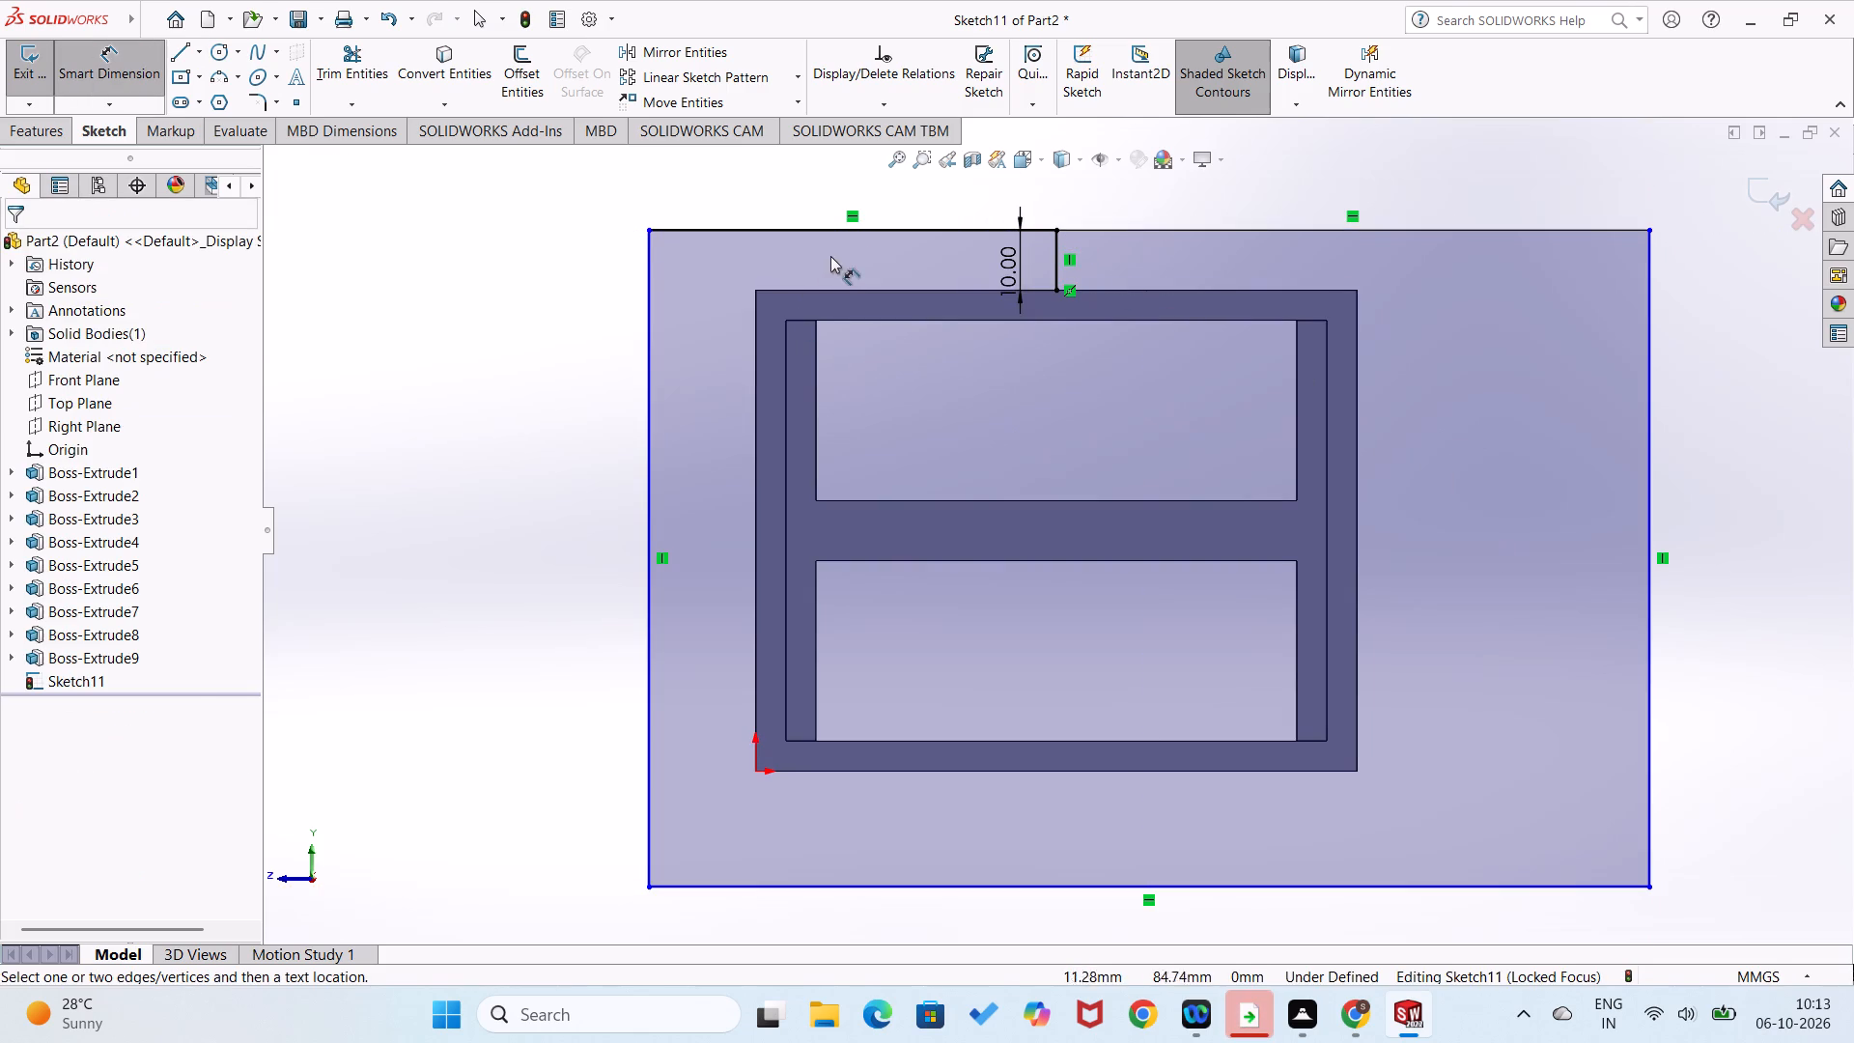
click(852, 230)
click(852, 192)
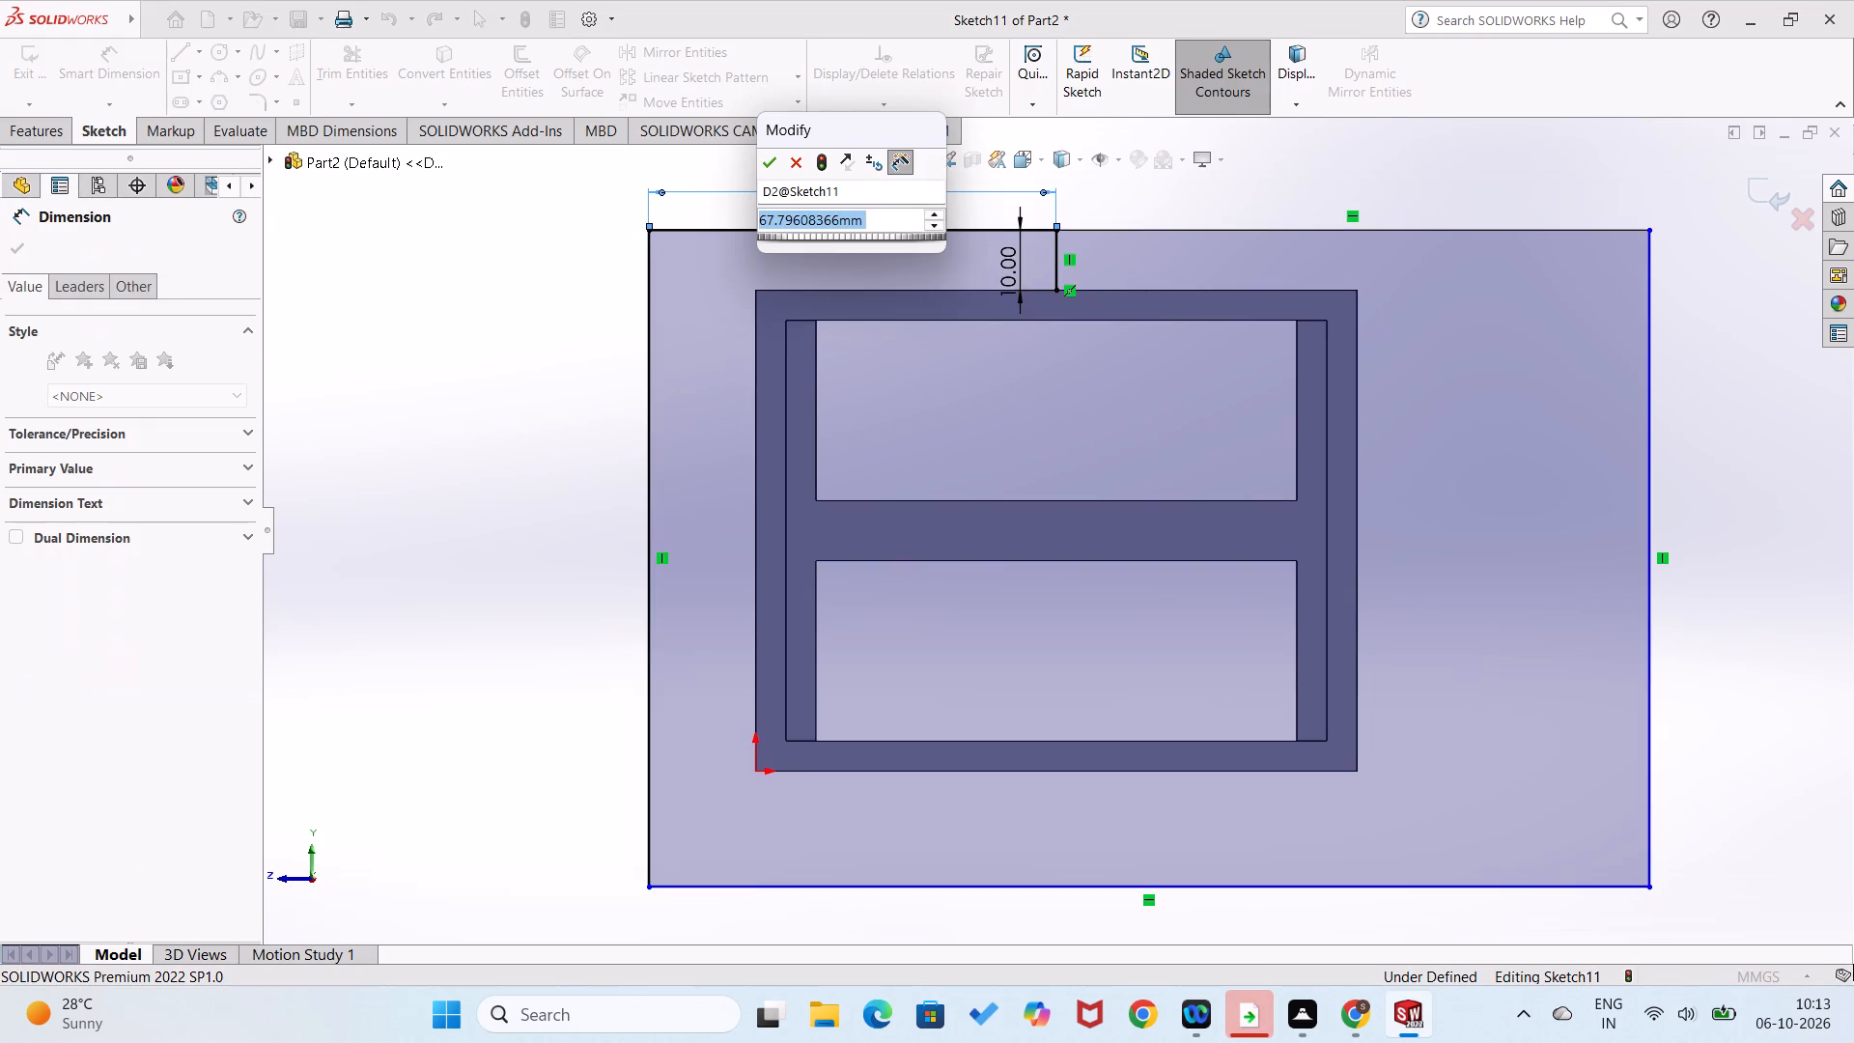
text(80)
key(Return)
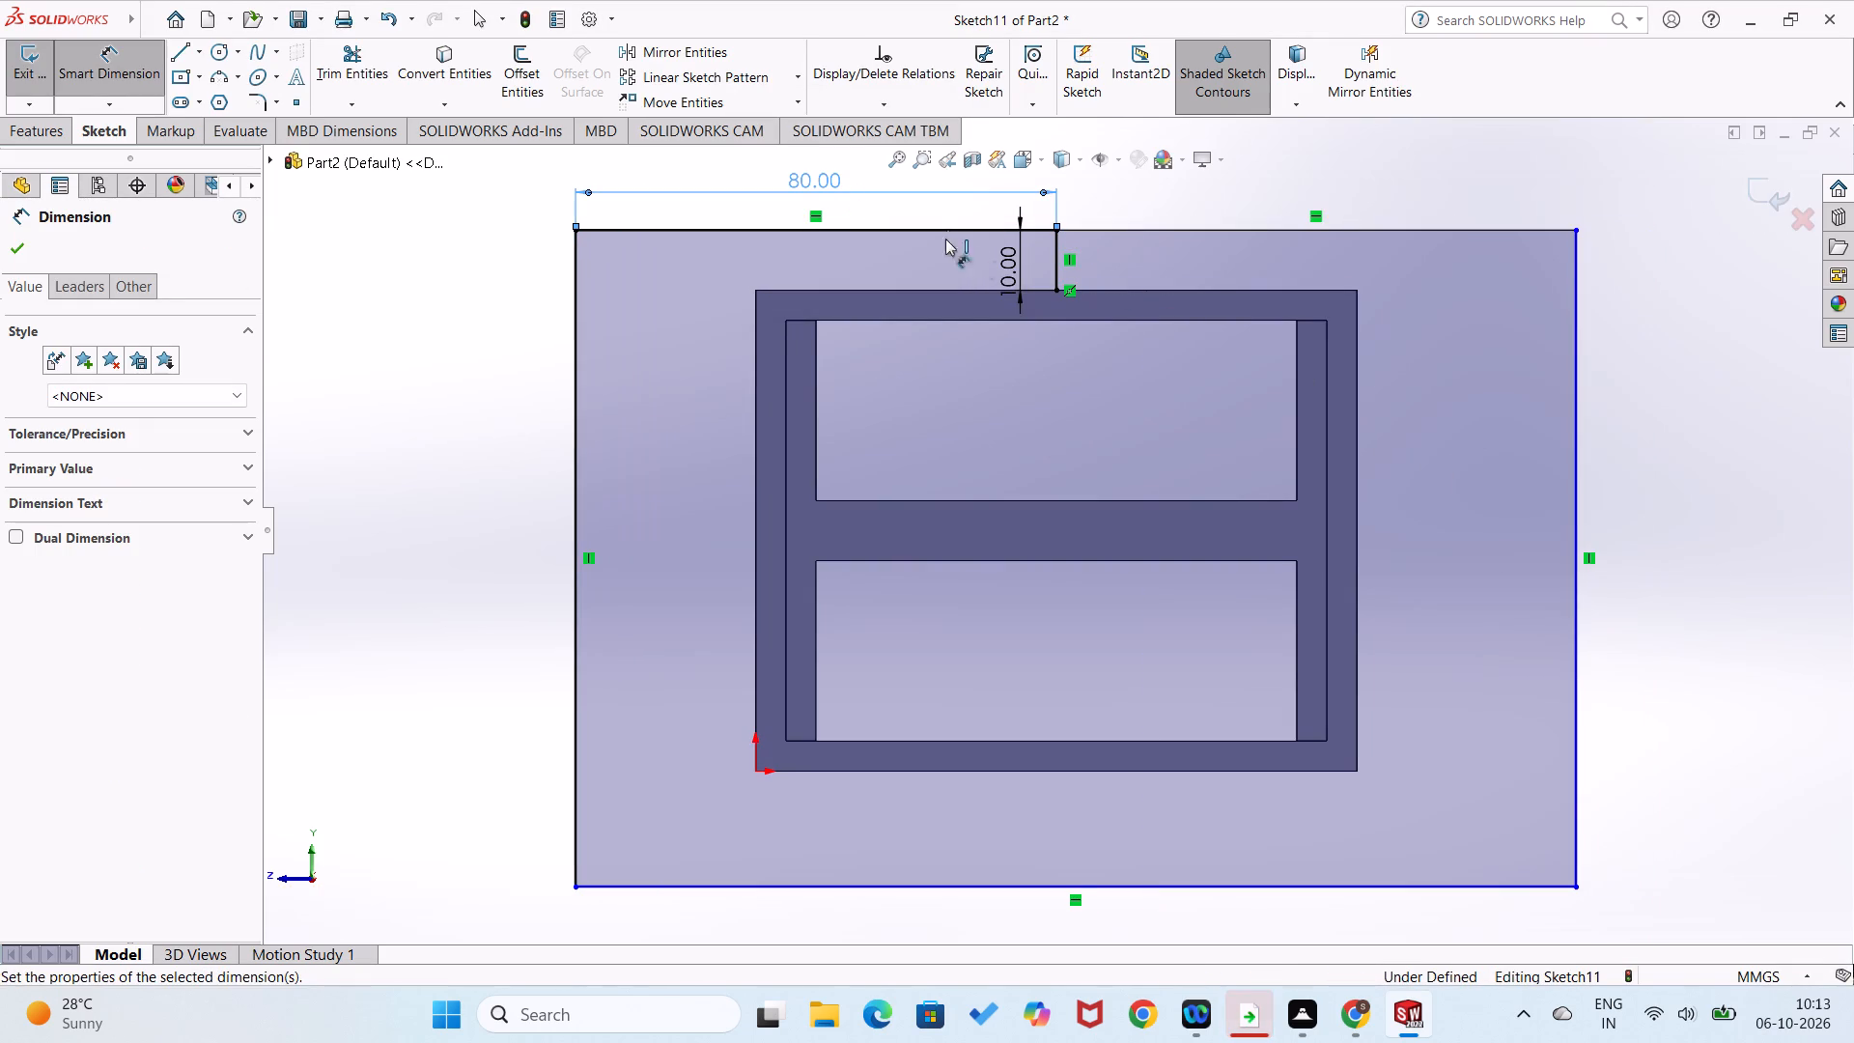
click(1490, 230)
click(1482, 186)
key(5)
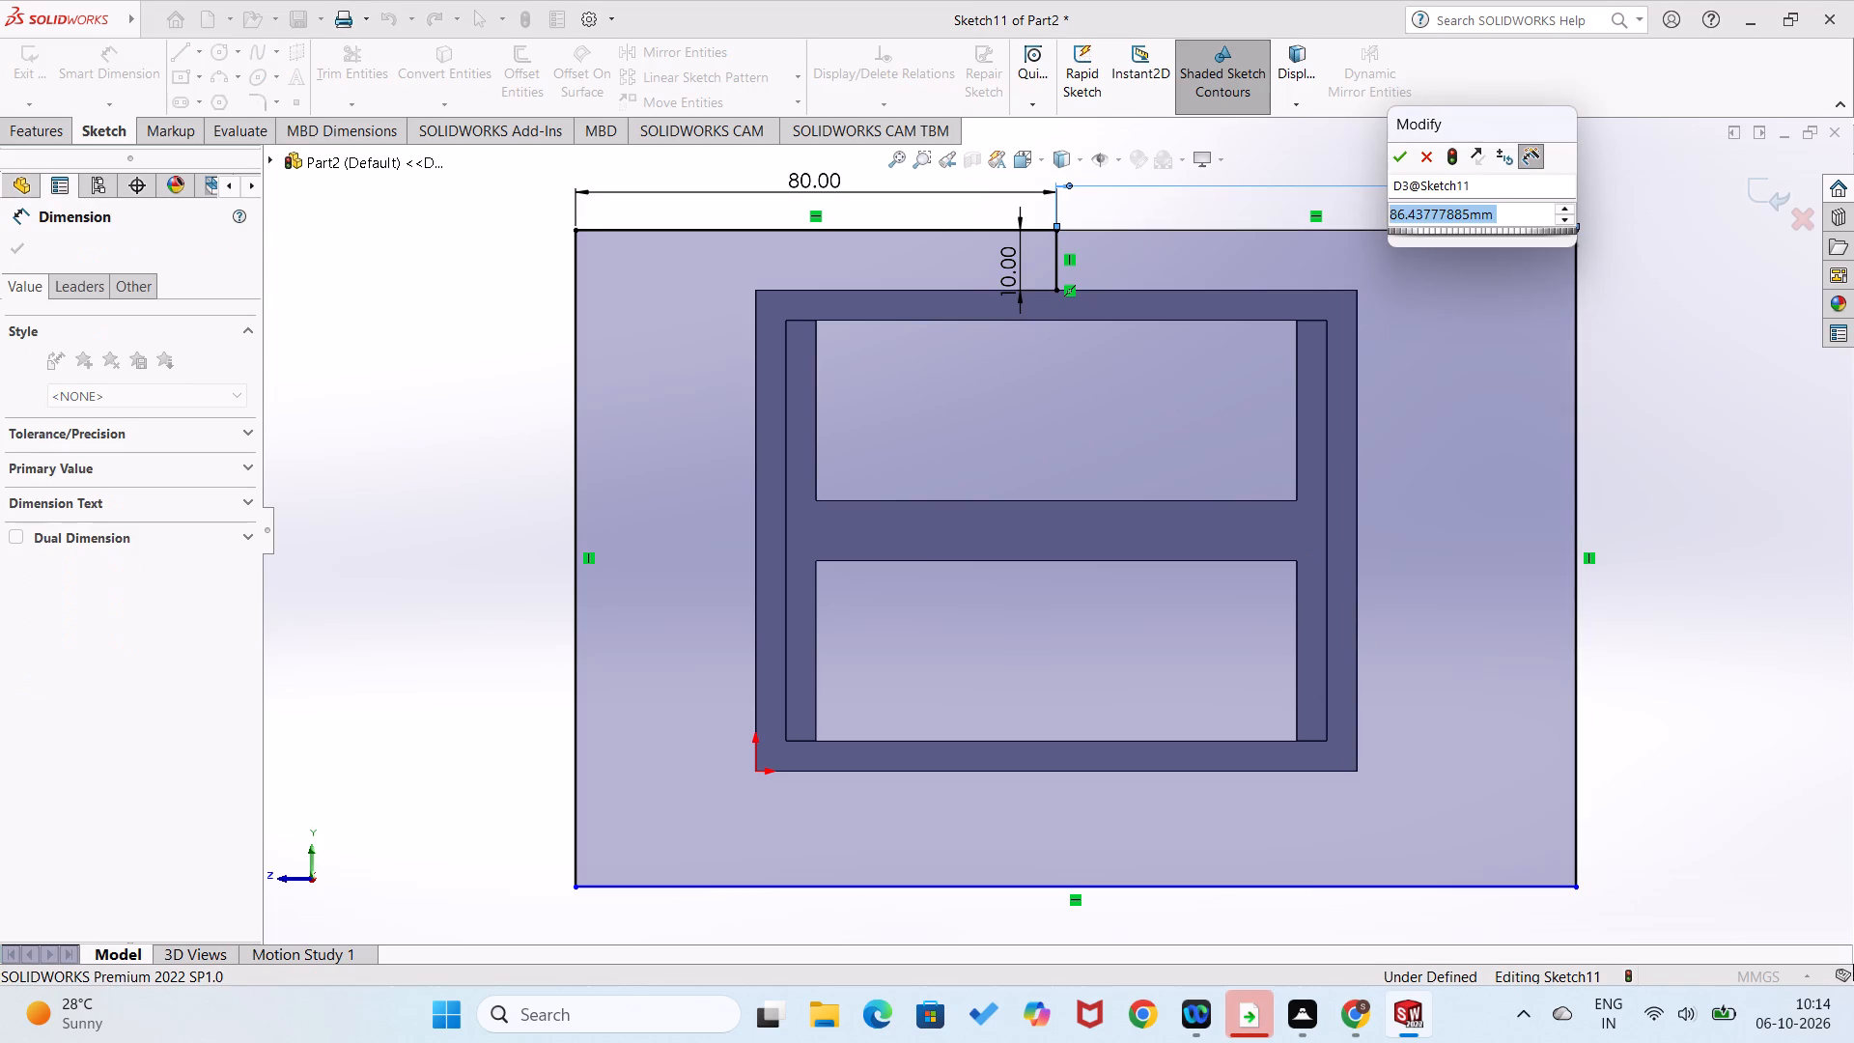
key(backslash)
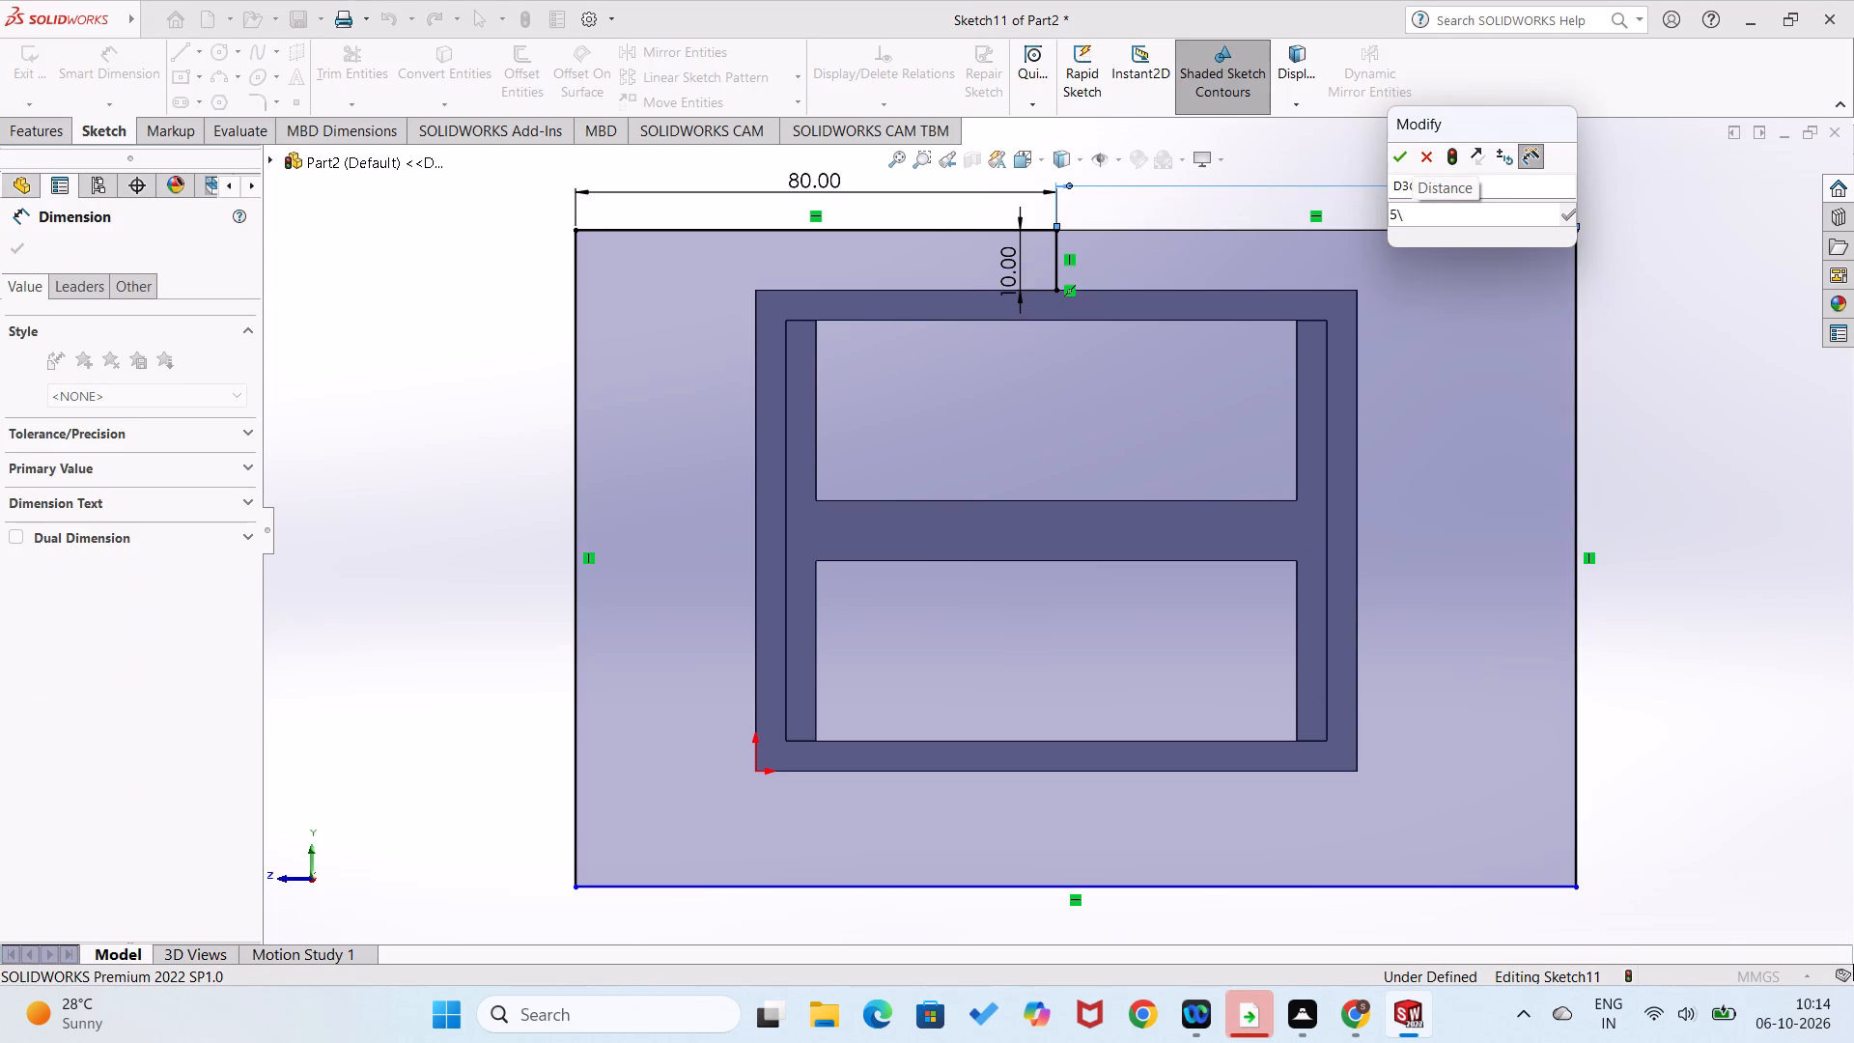
key(BackSpace)
key(BackSpace)
text(80)
key(Return)
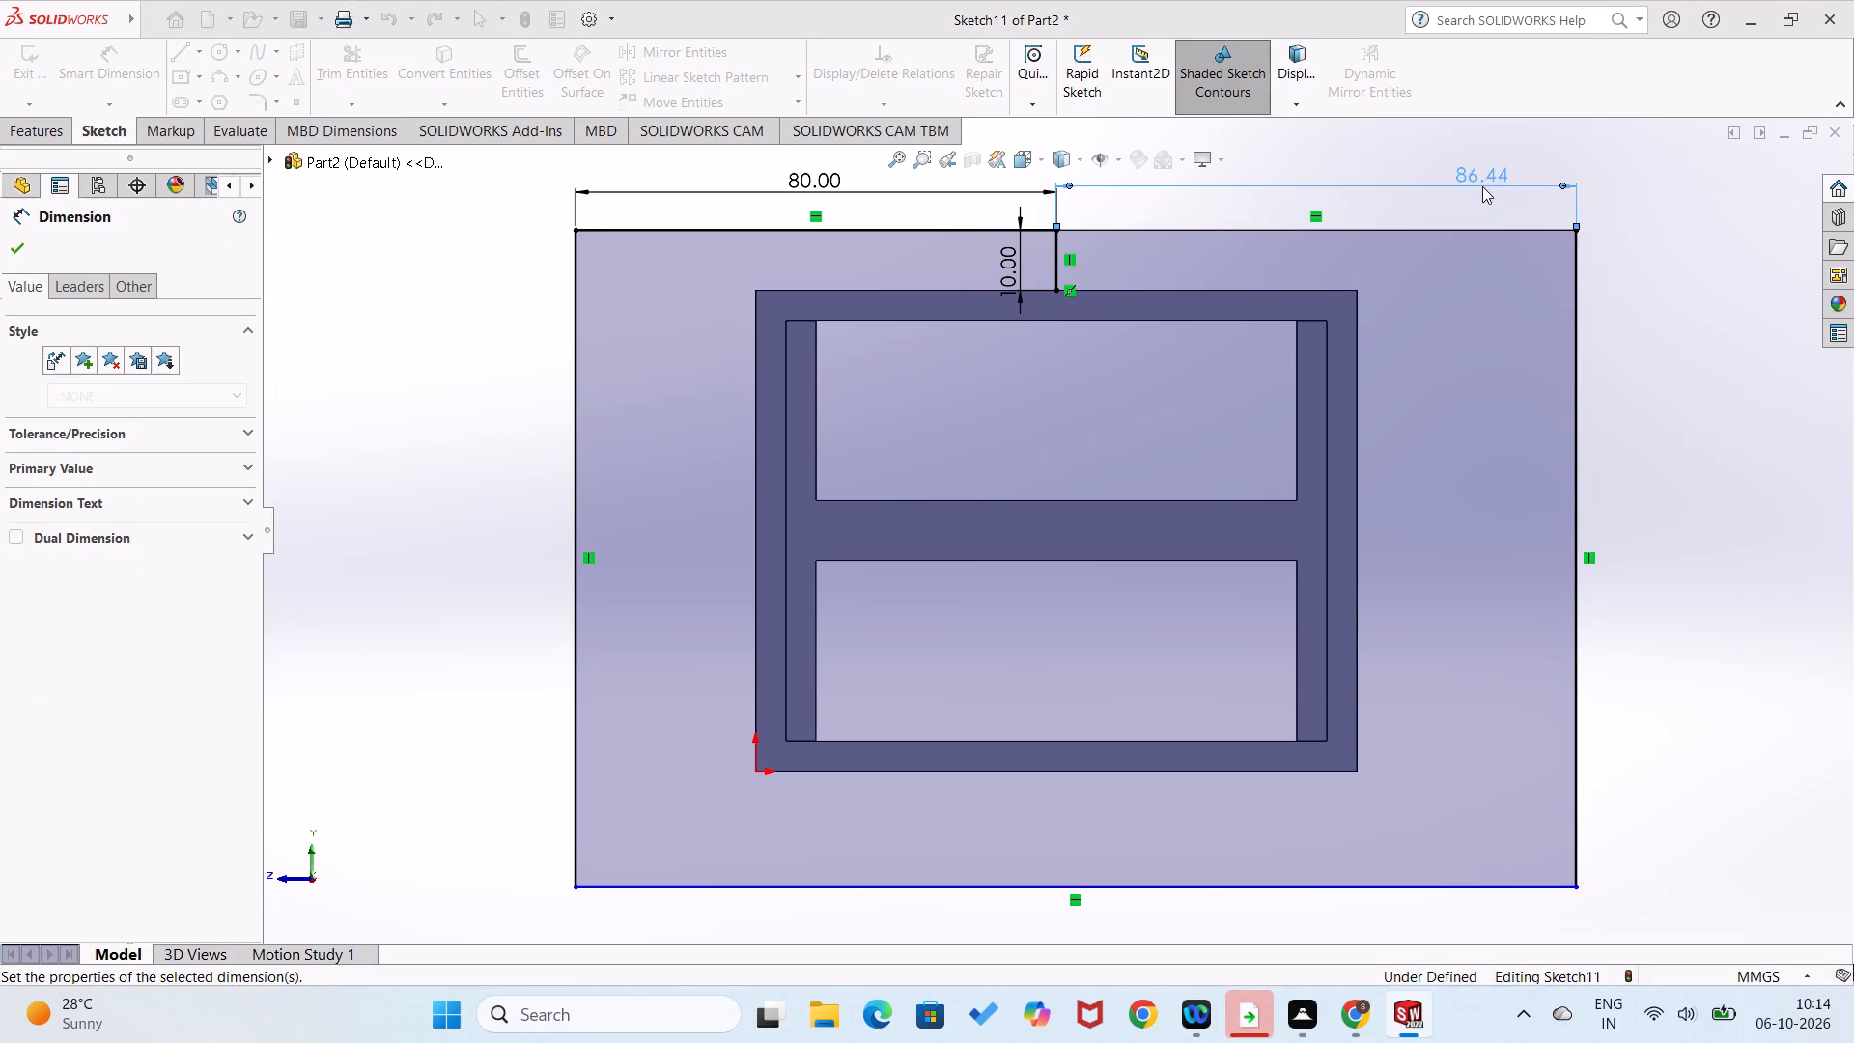
Dimension the height of the outline's vertical side at 100 mm.
click(571, 665)
click(495, 632)
text(41)
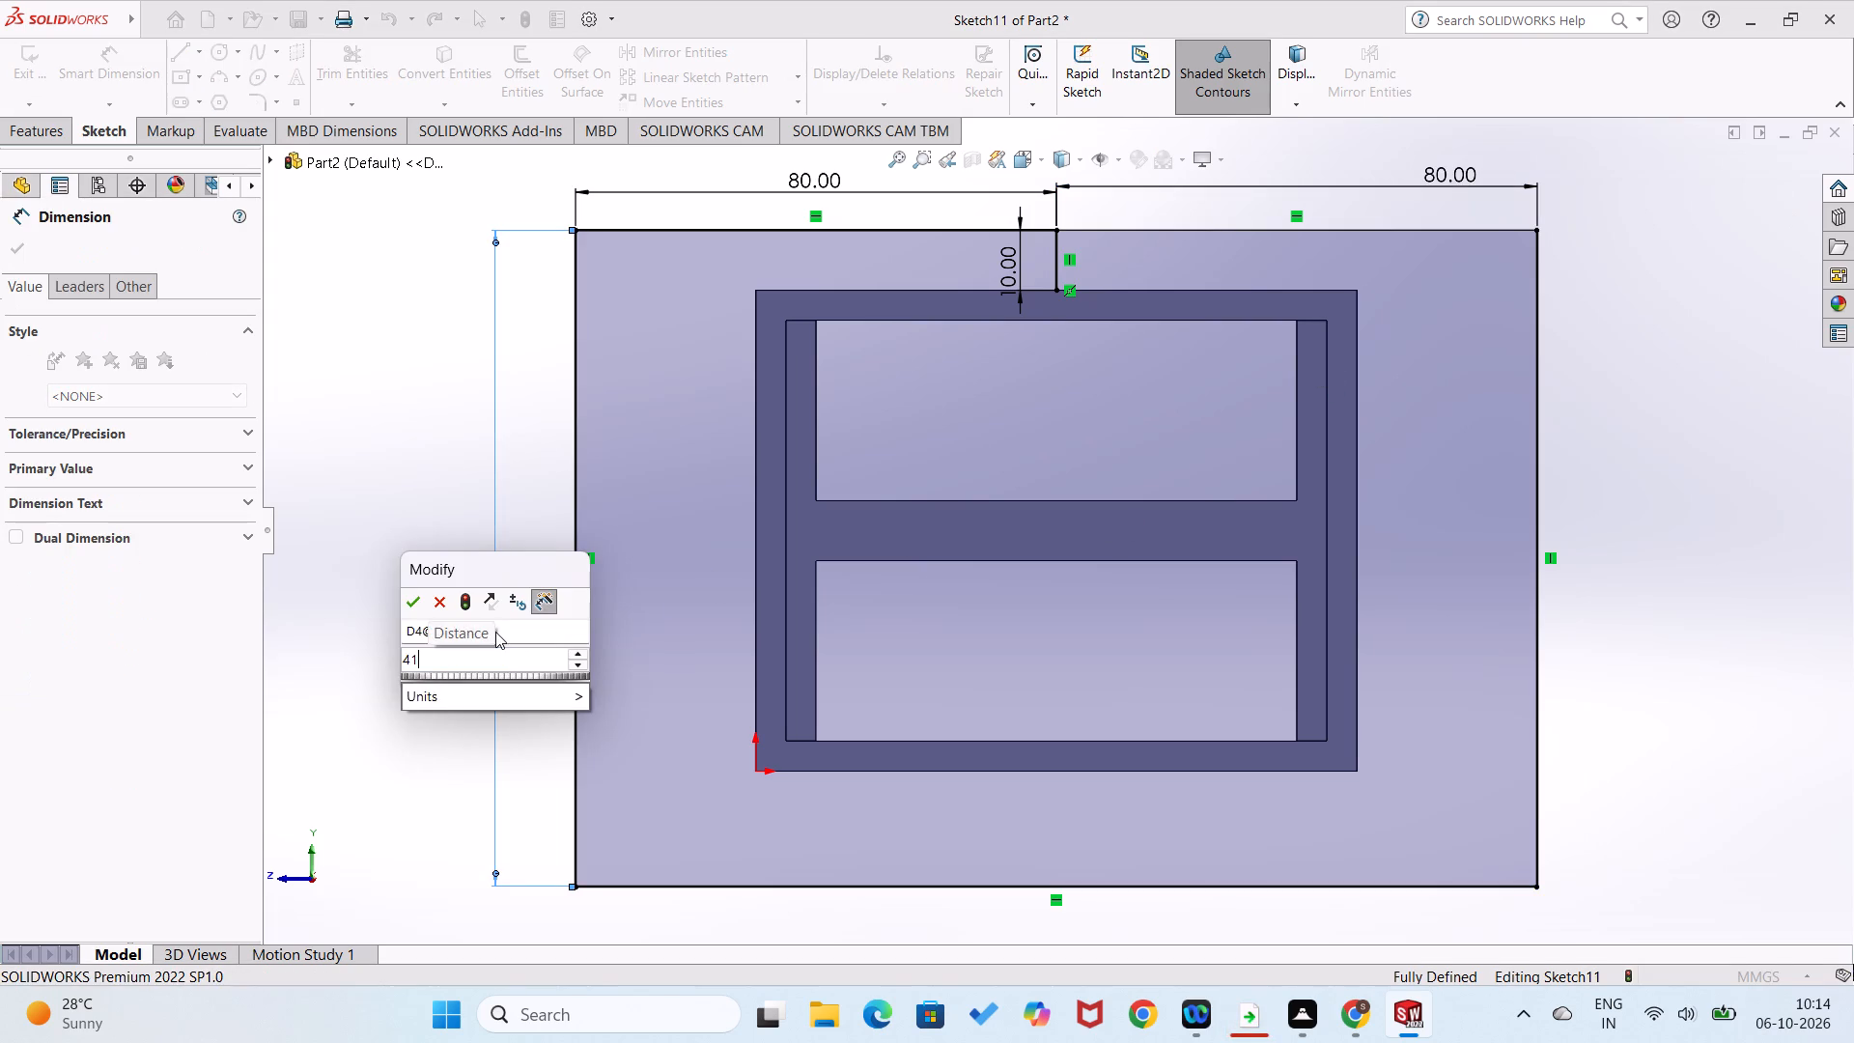
key(BackSpace)
key(BackSpace)
text(100)
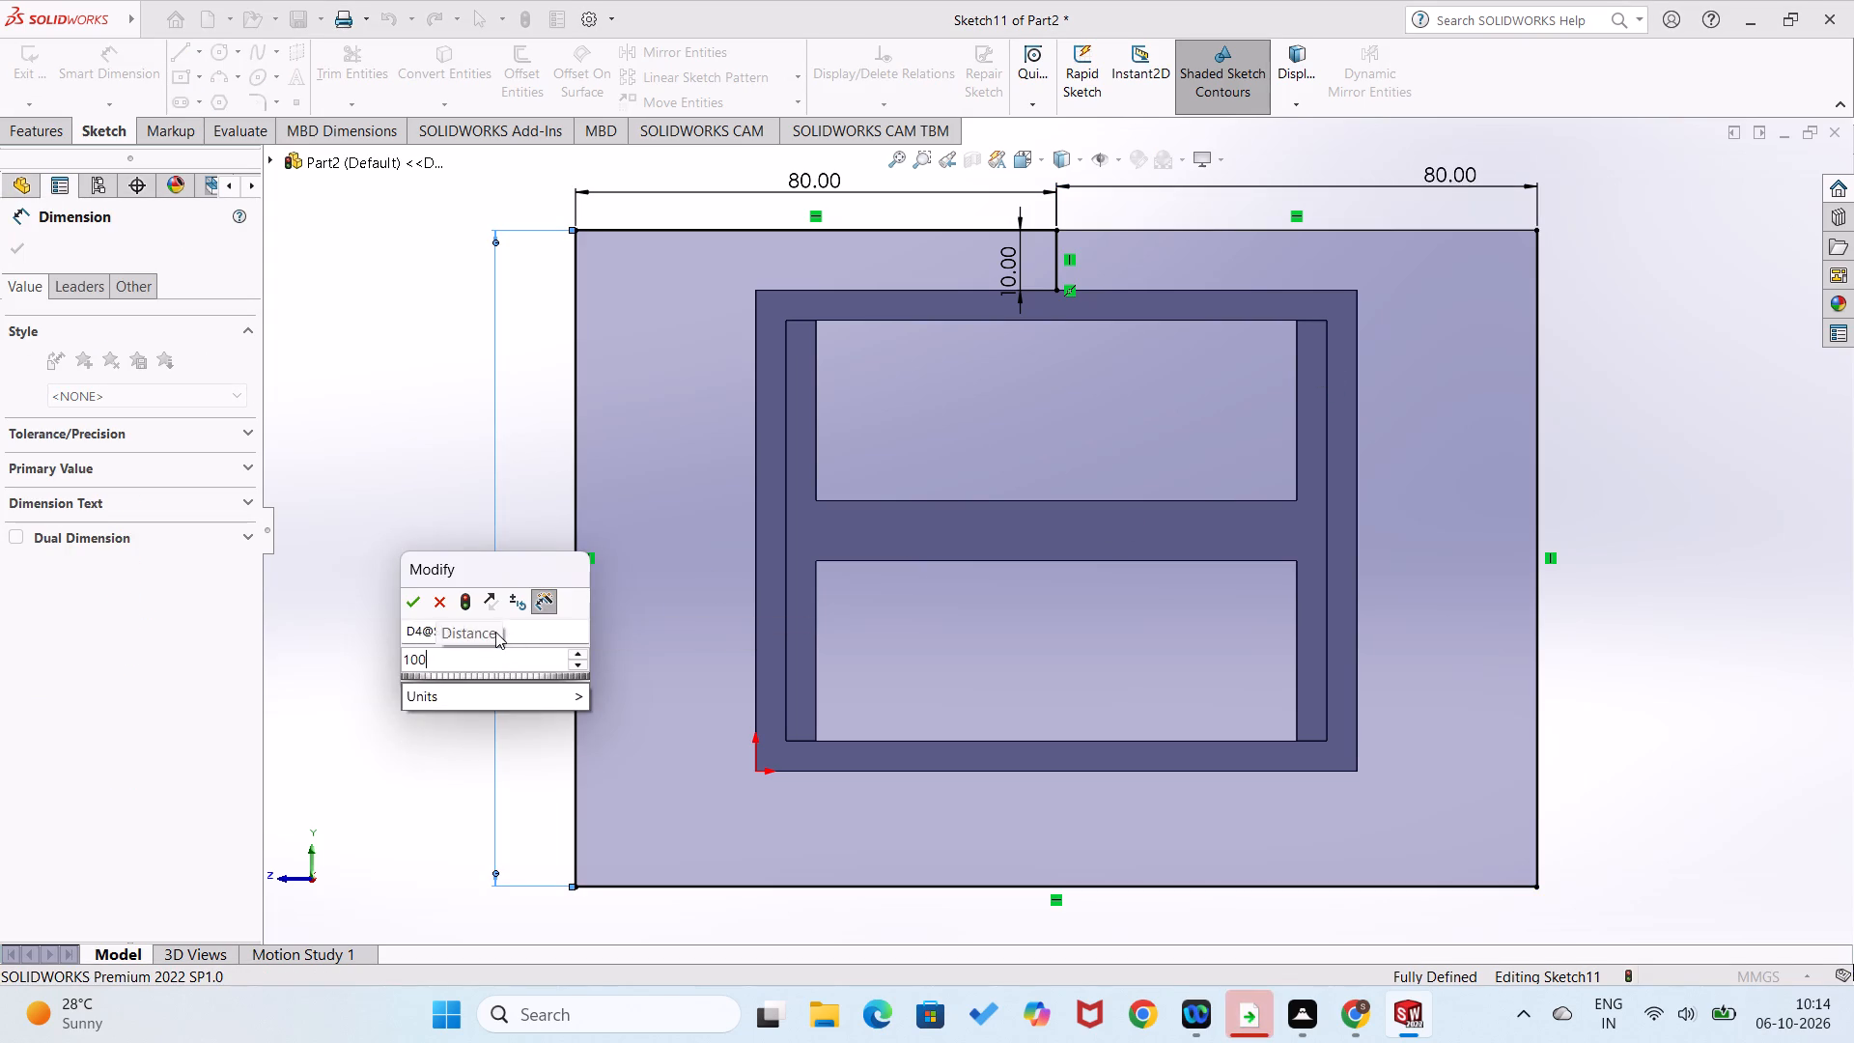
key(Return)
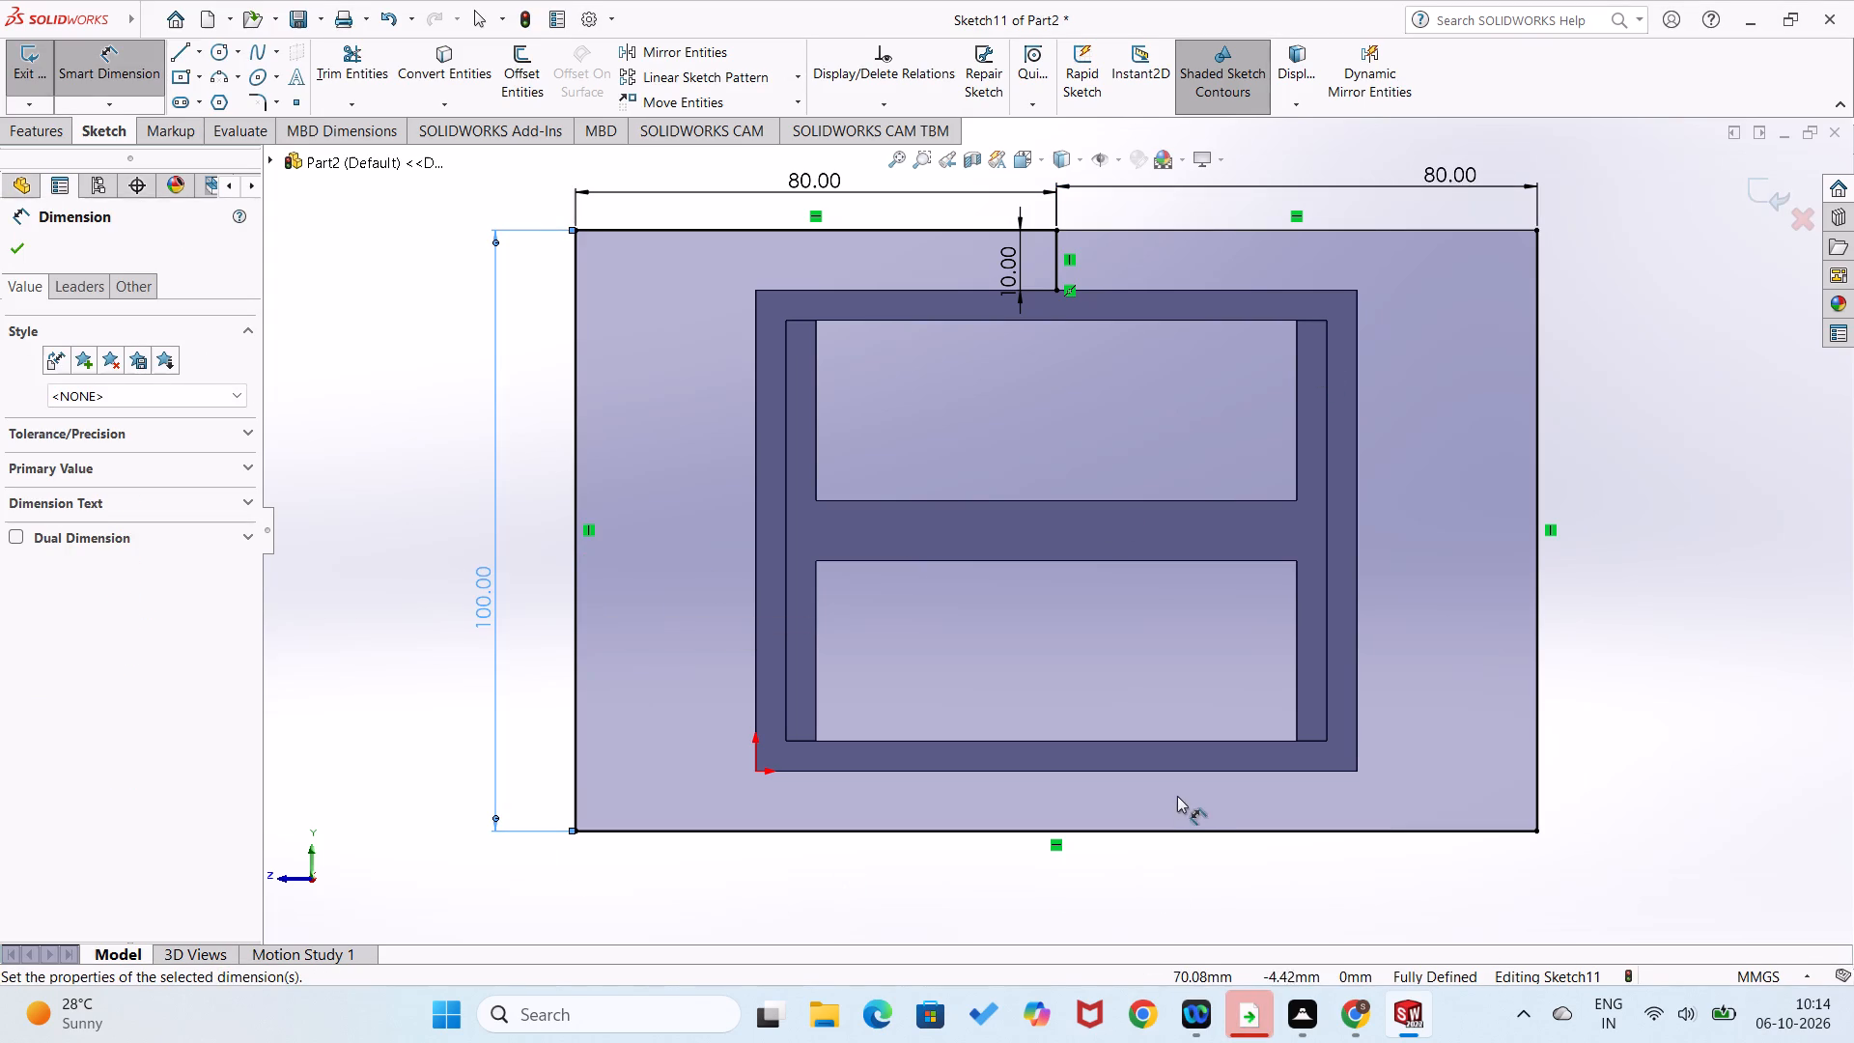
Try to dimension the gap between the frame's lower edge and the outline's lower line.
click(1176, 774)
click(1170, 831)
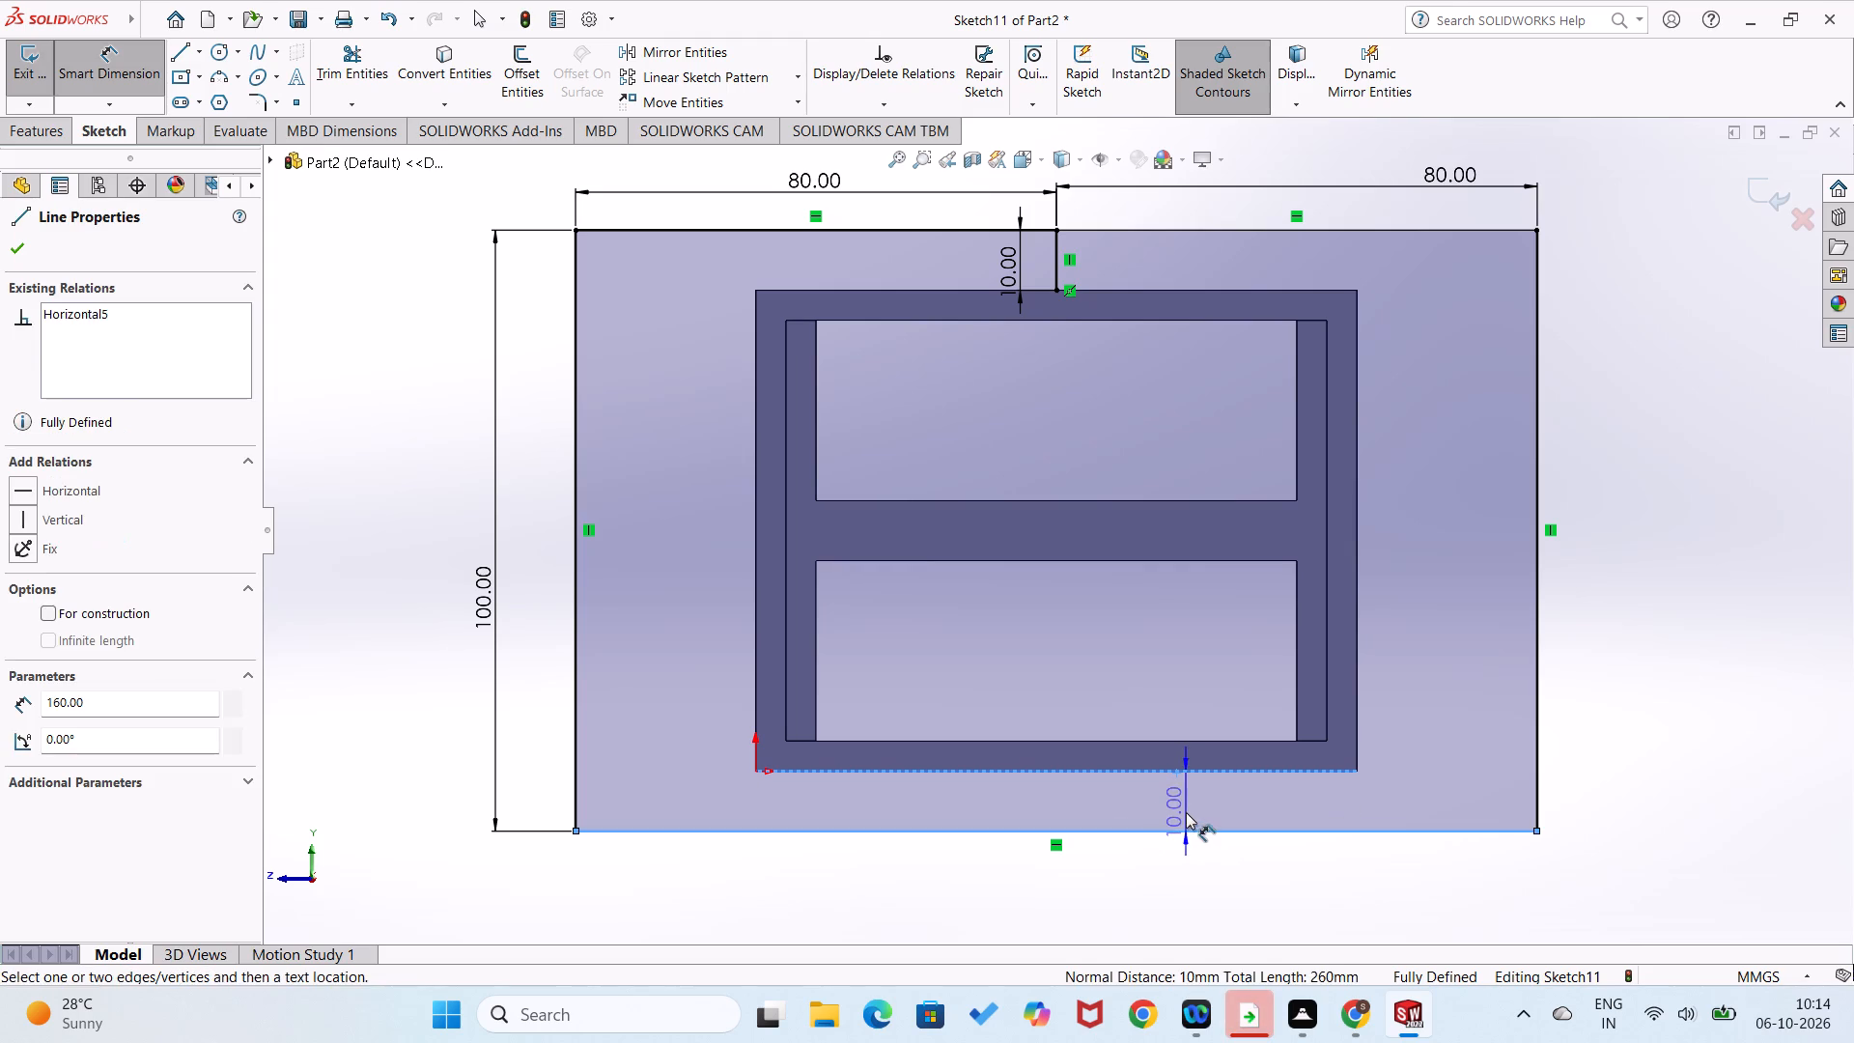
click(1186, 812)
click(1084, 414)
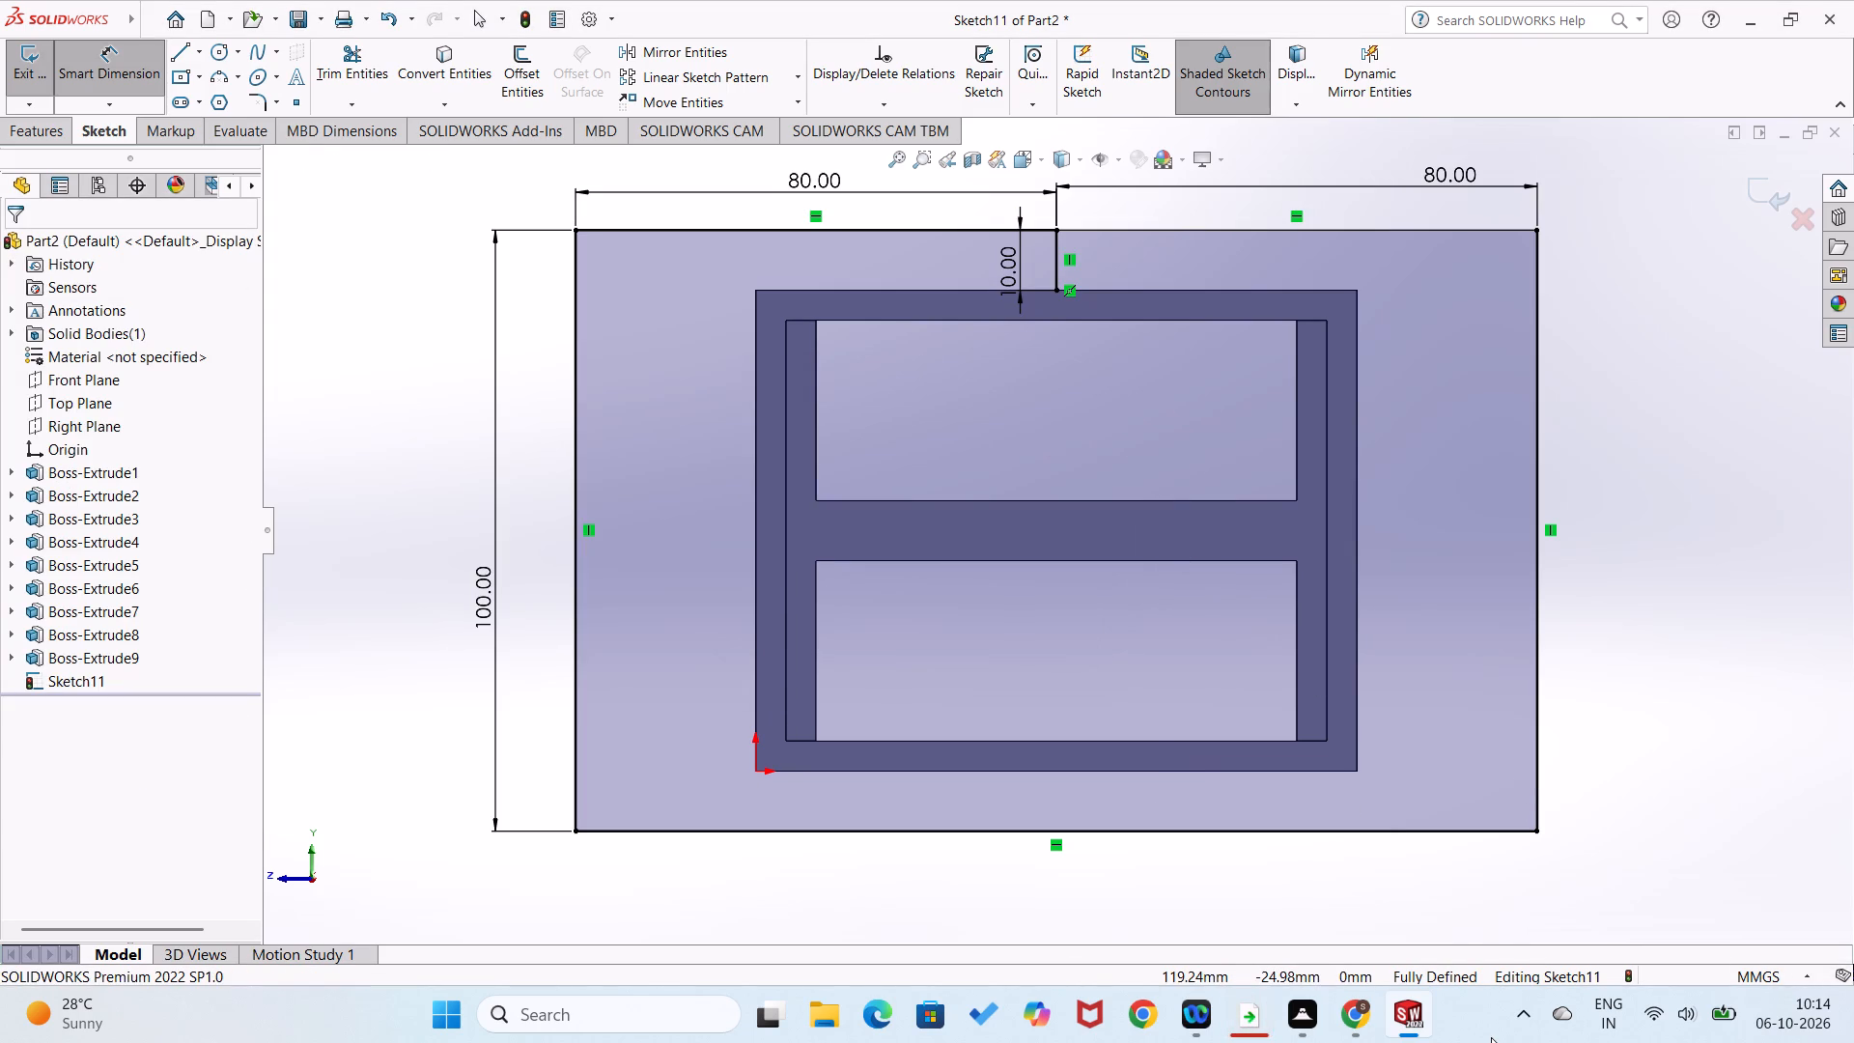
Extrude both regions of the outline as a boss, Blind 5 mm in the reversed direction with Merge result, to form a solid panel.
click(36, 126)
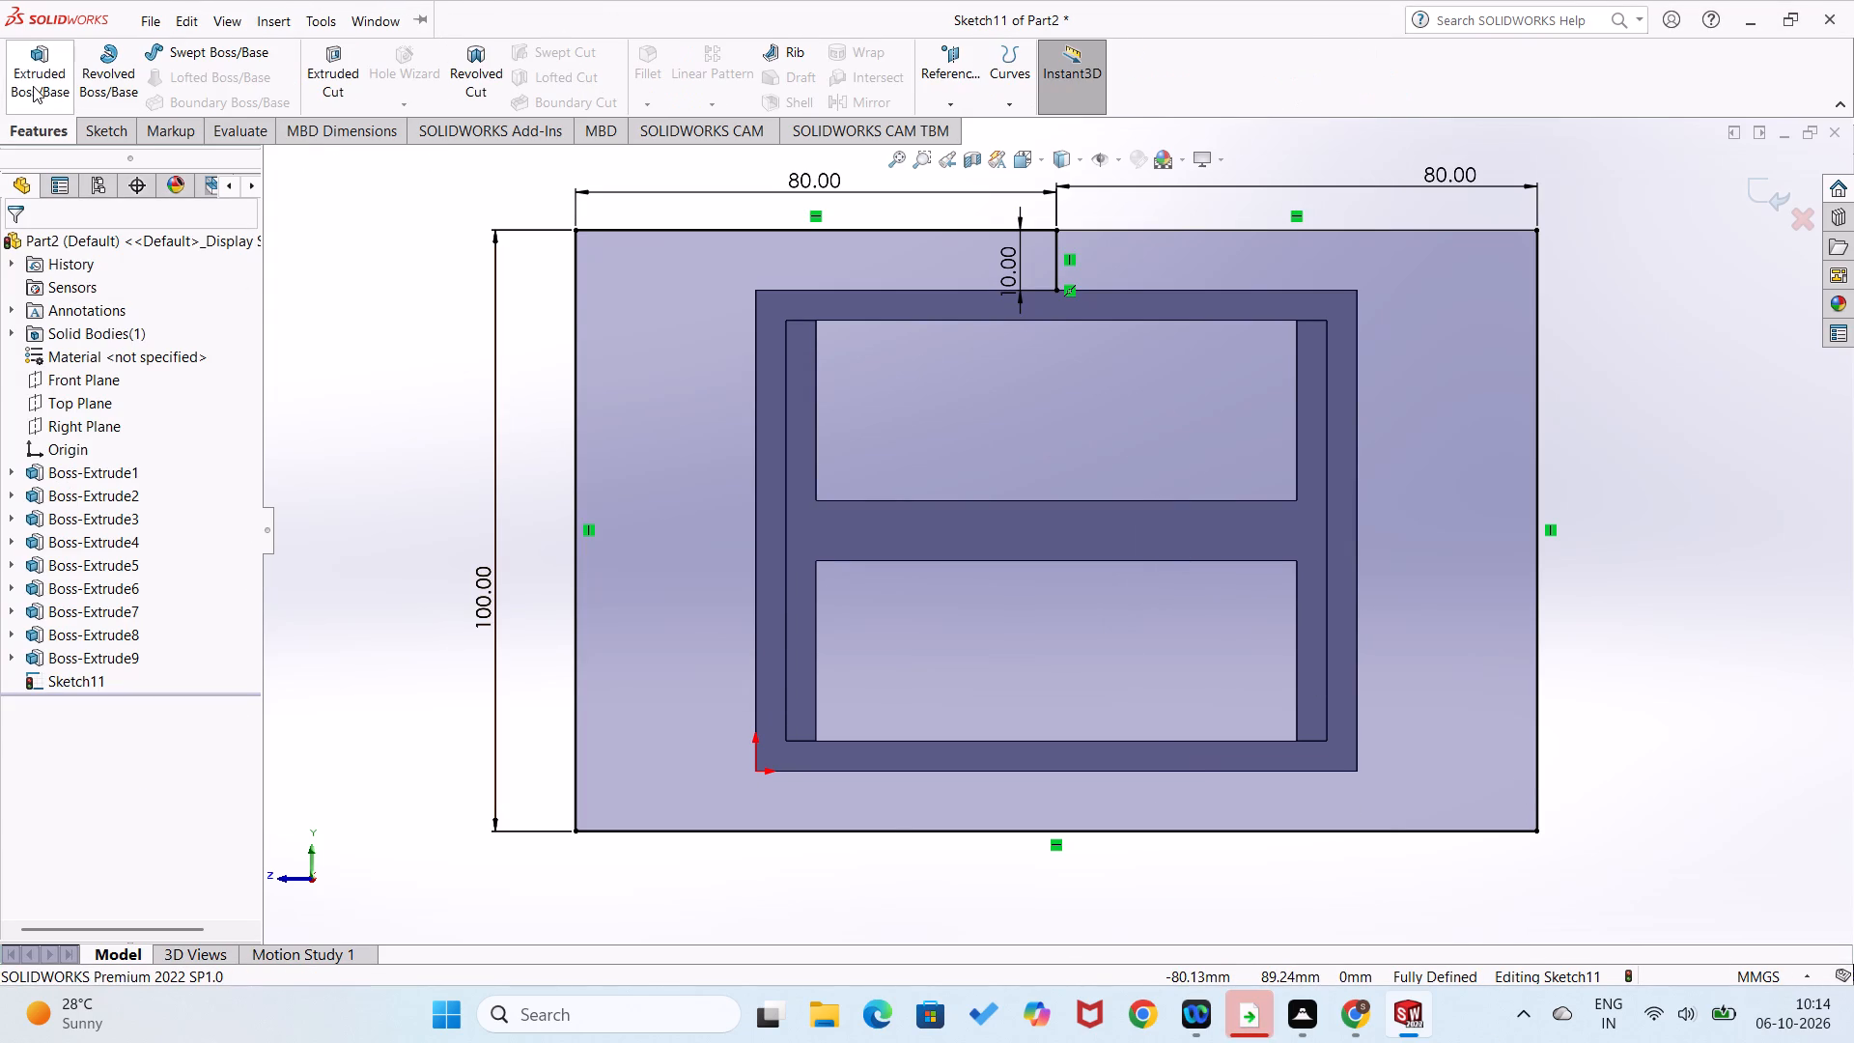
click(33, 86)
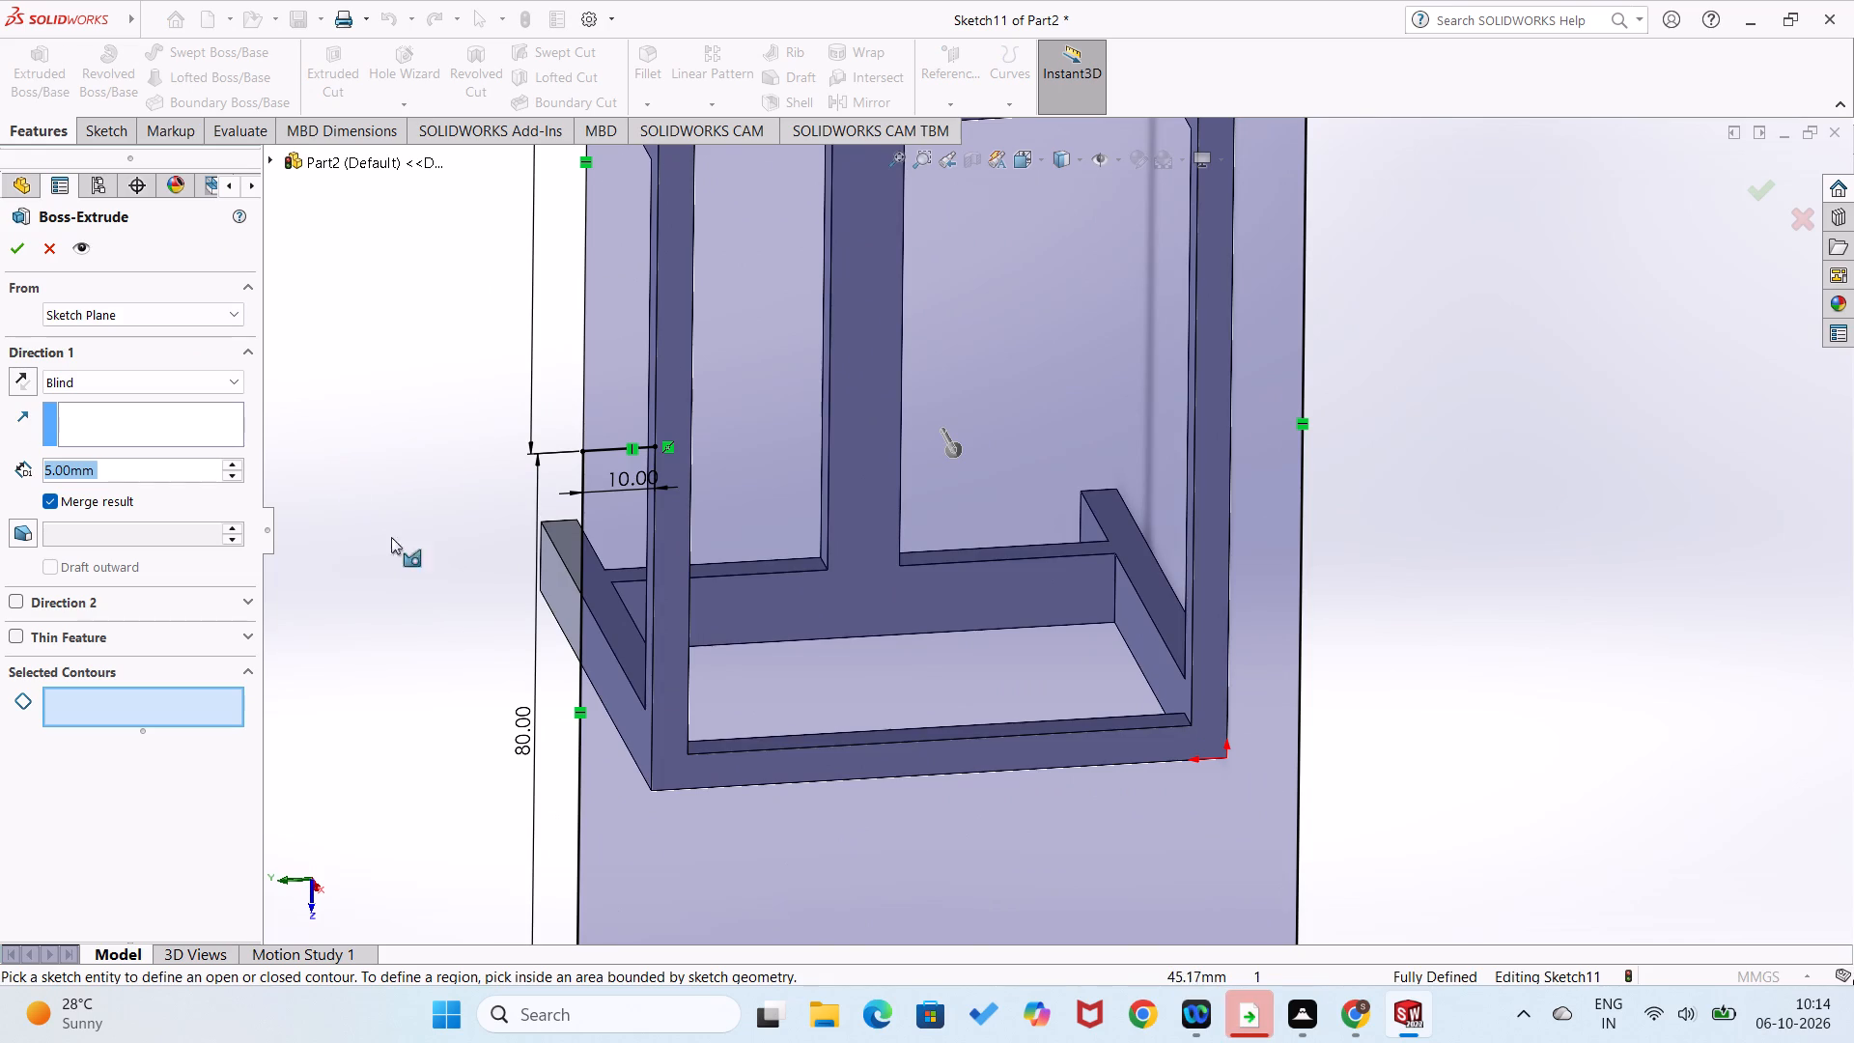
scroll(414, 554, up, 4)
middle_drag(416, 556, 459, 401)
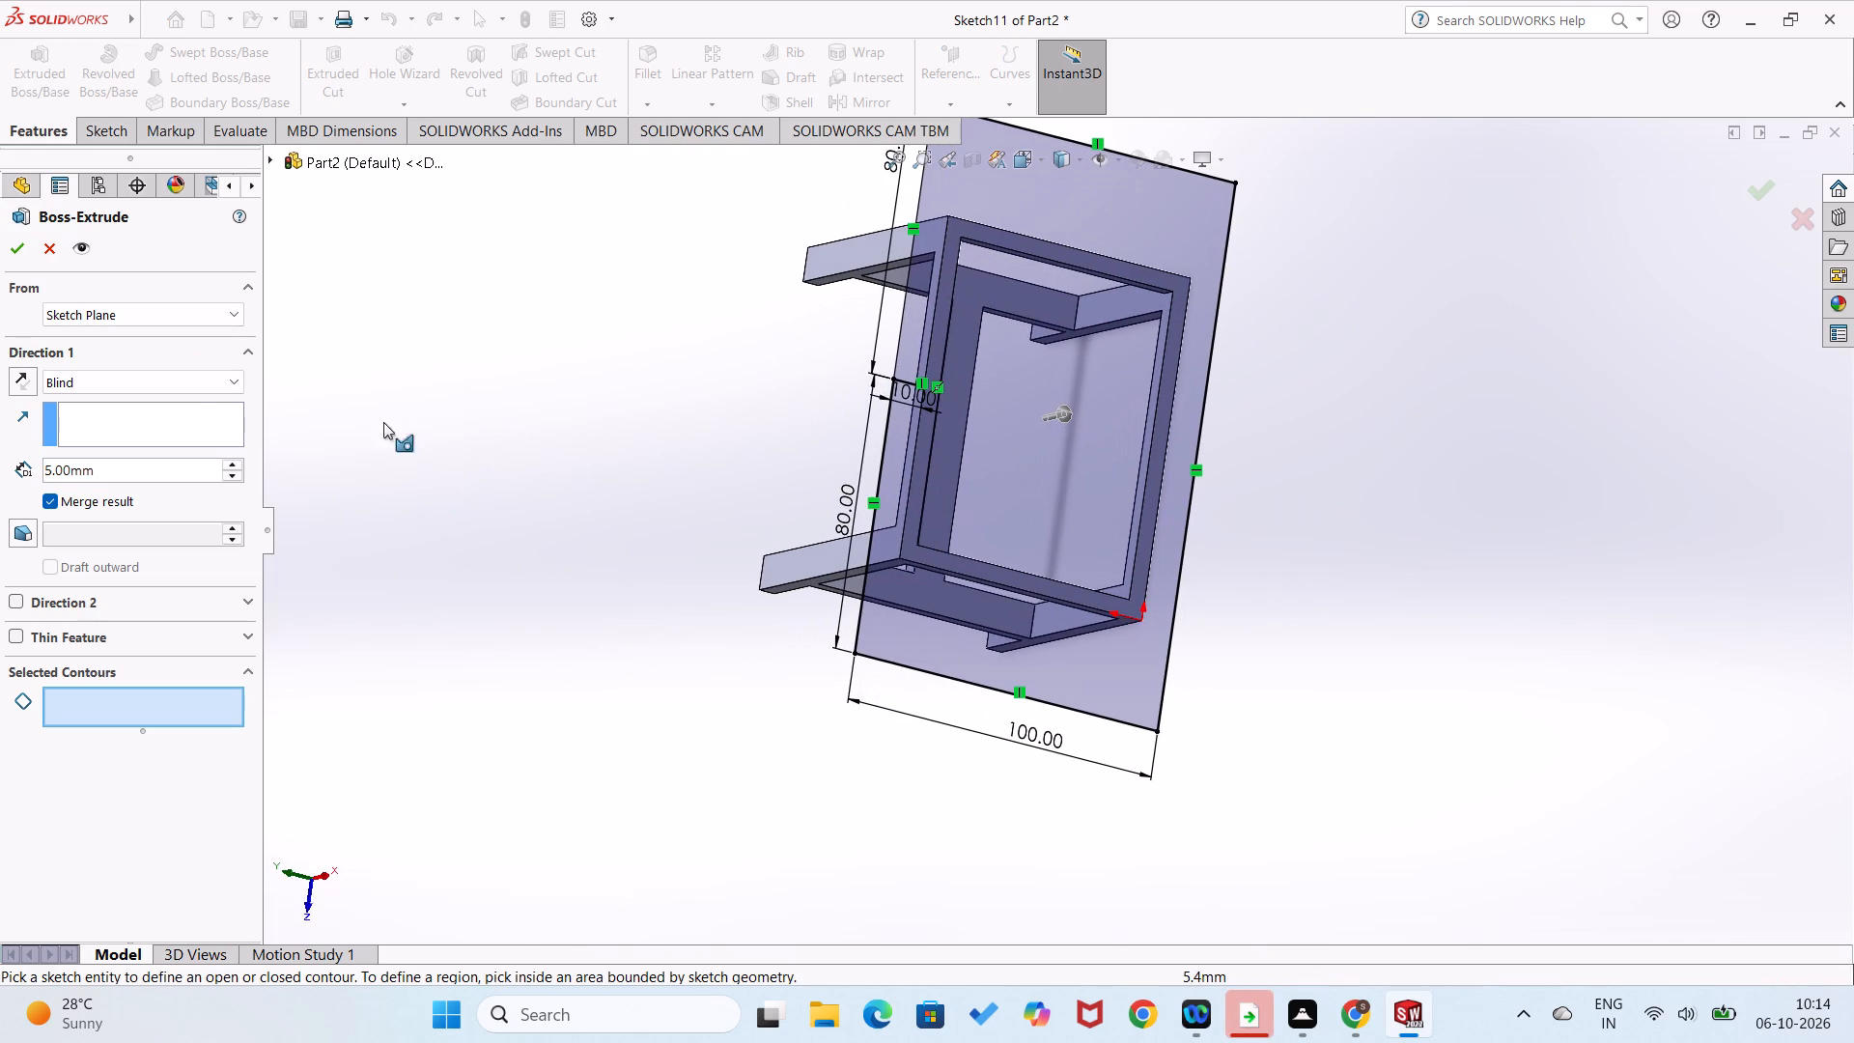
click(30, 381)
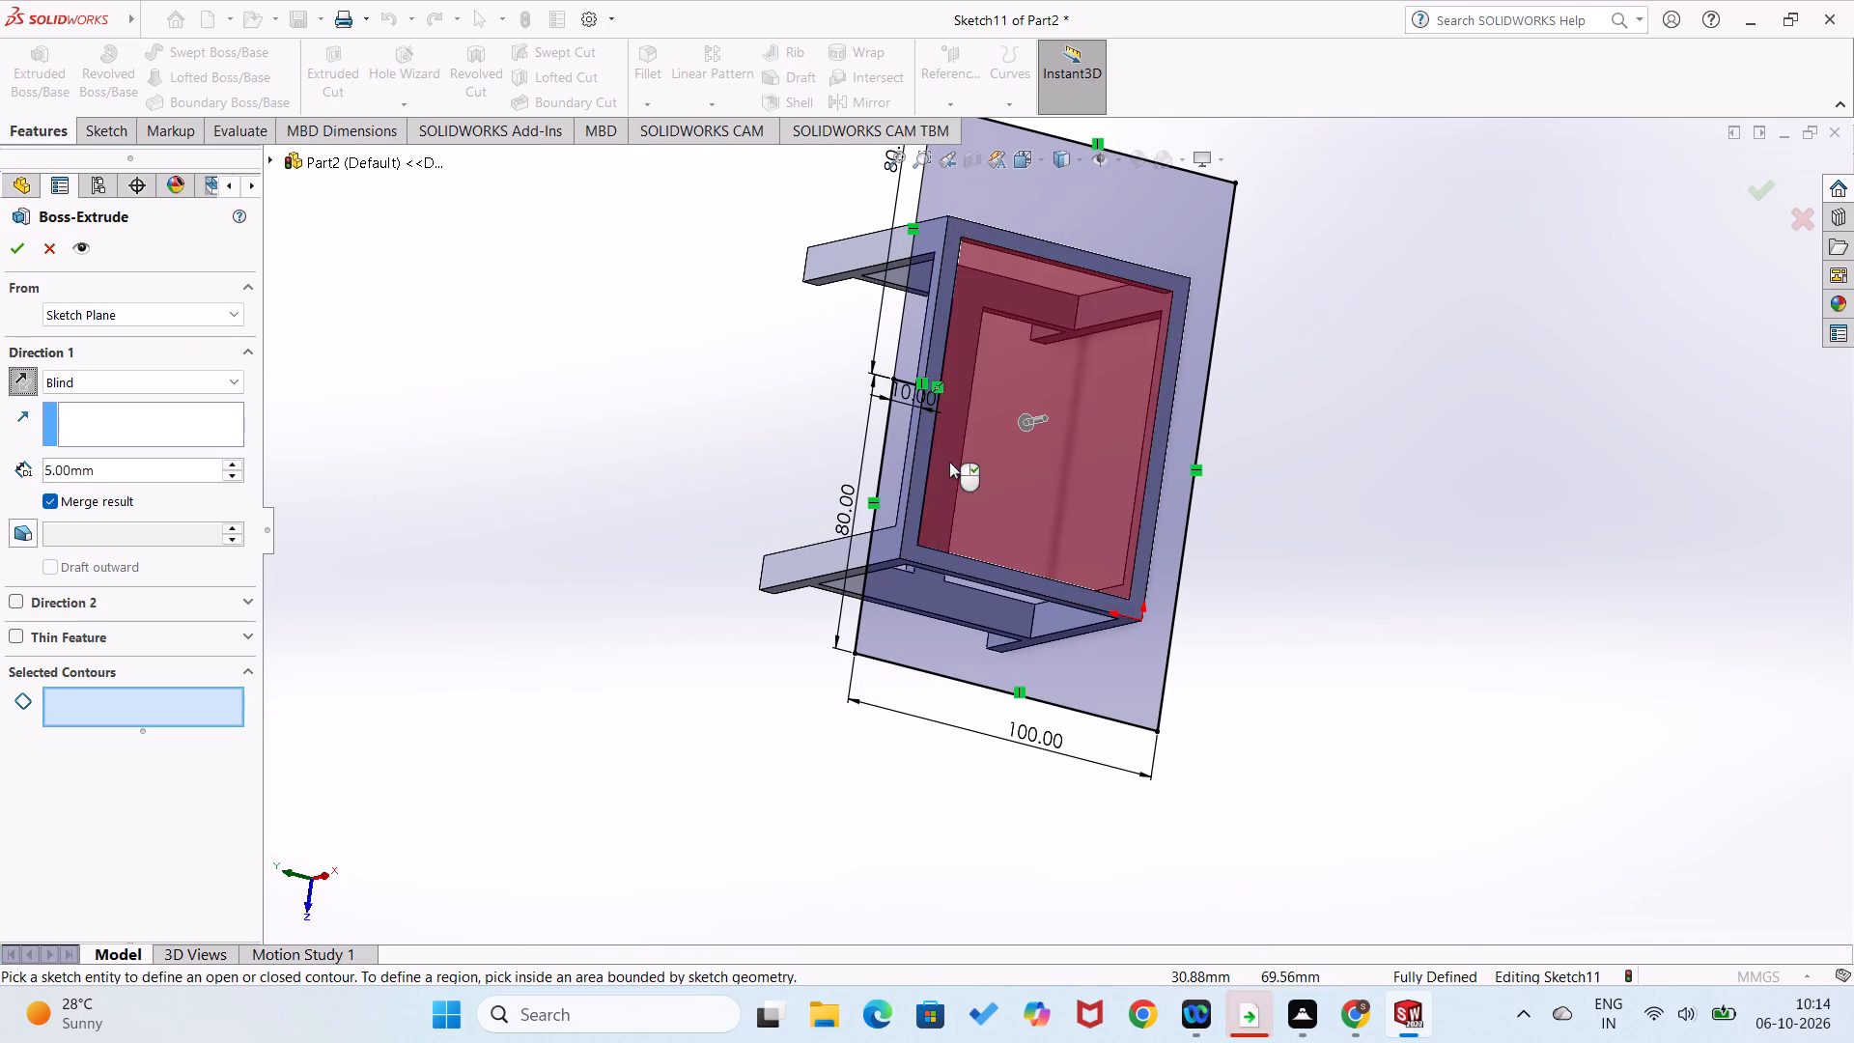
click(952, 462)
click(939, 612)
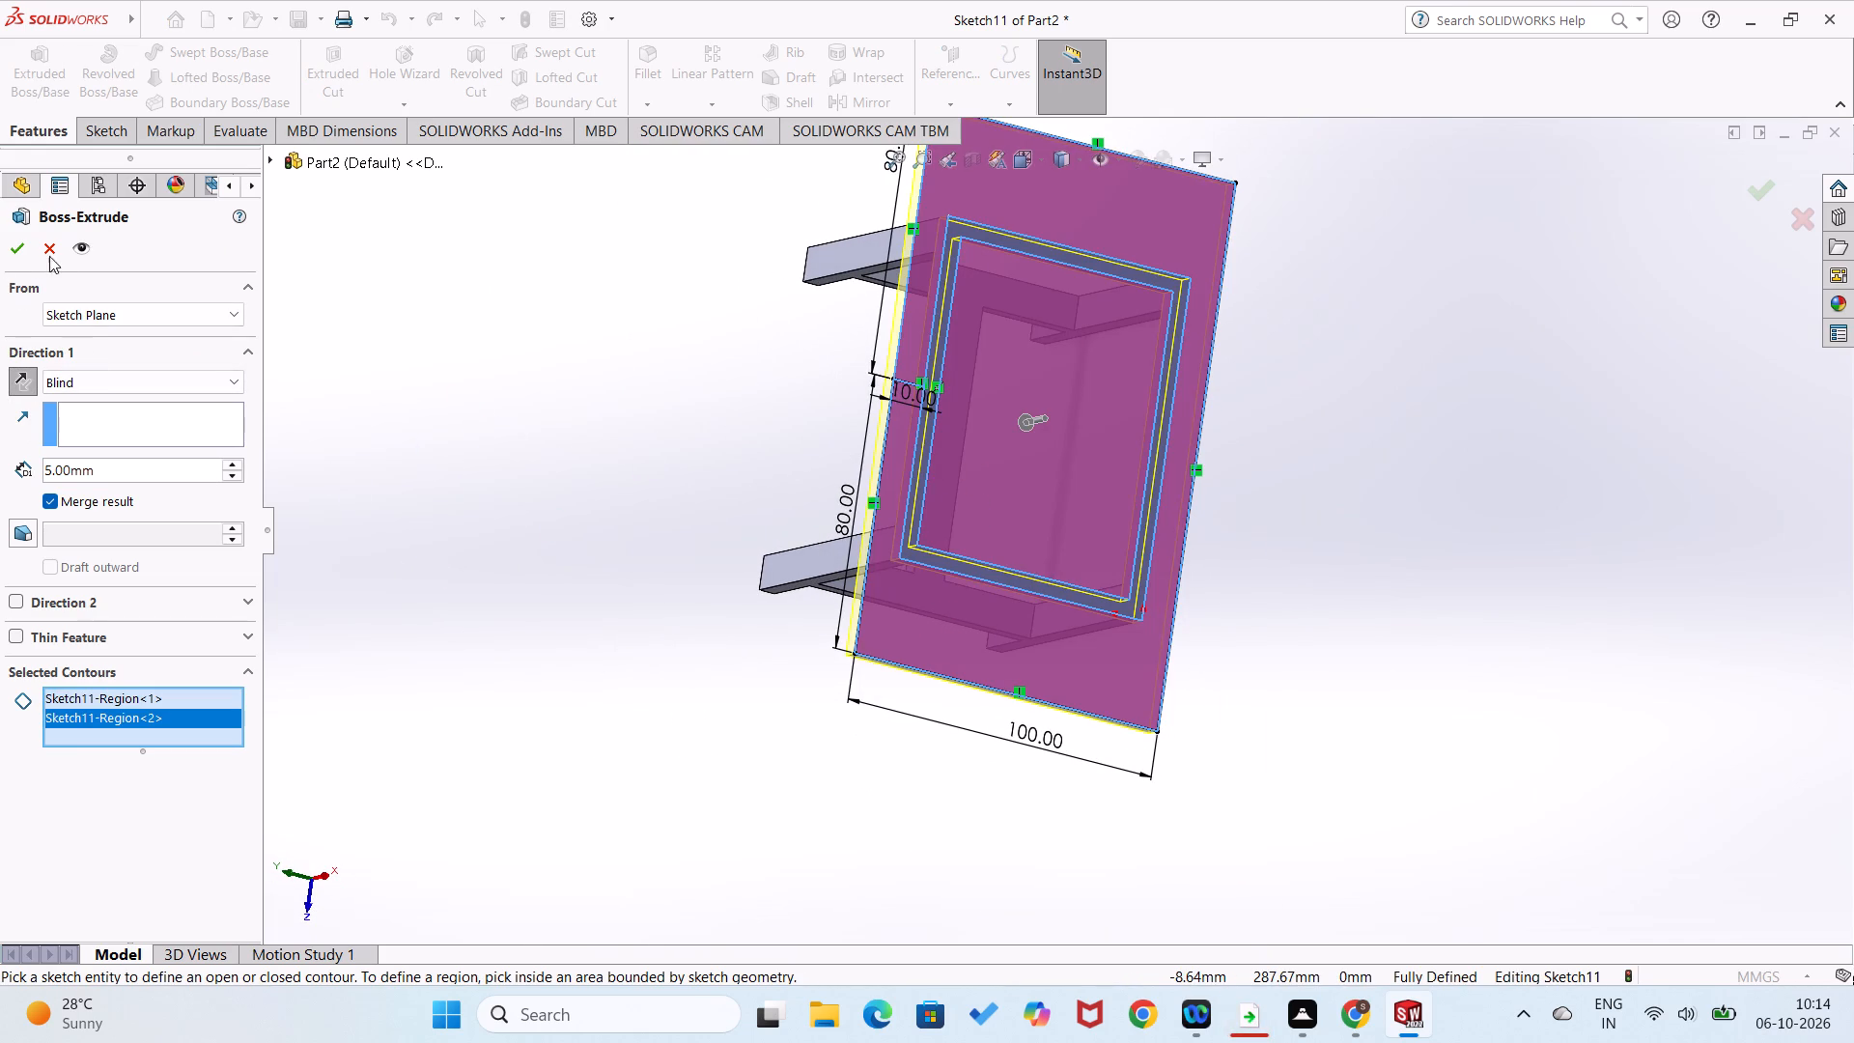
click(27, 244)
click(447, 513)
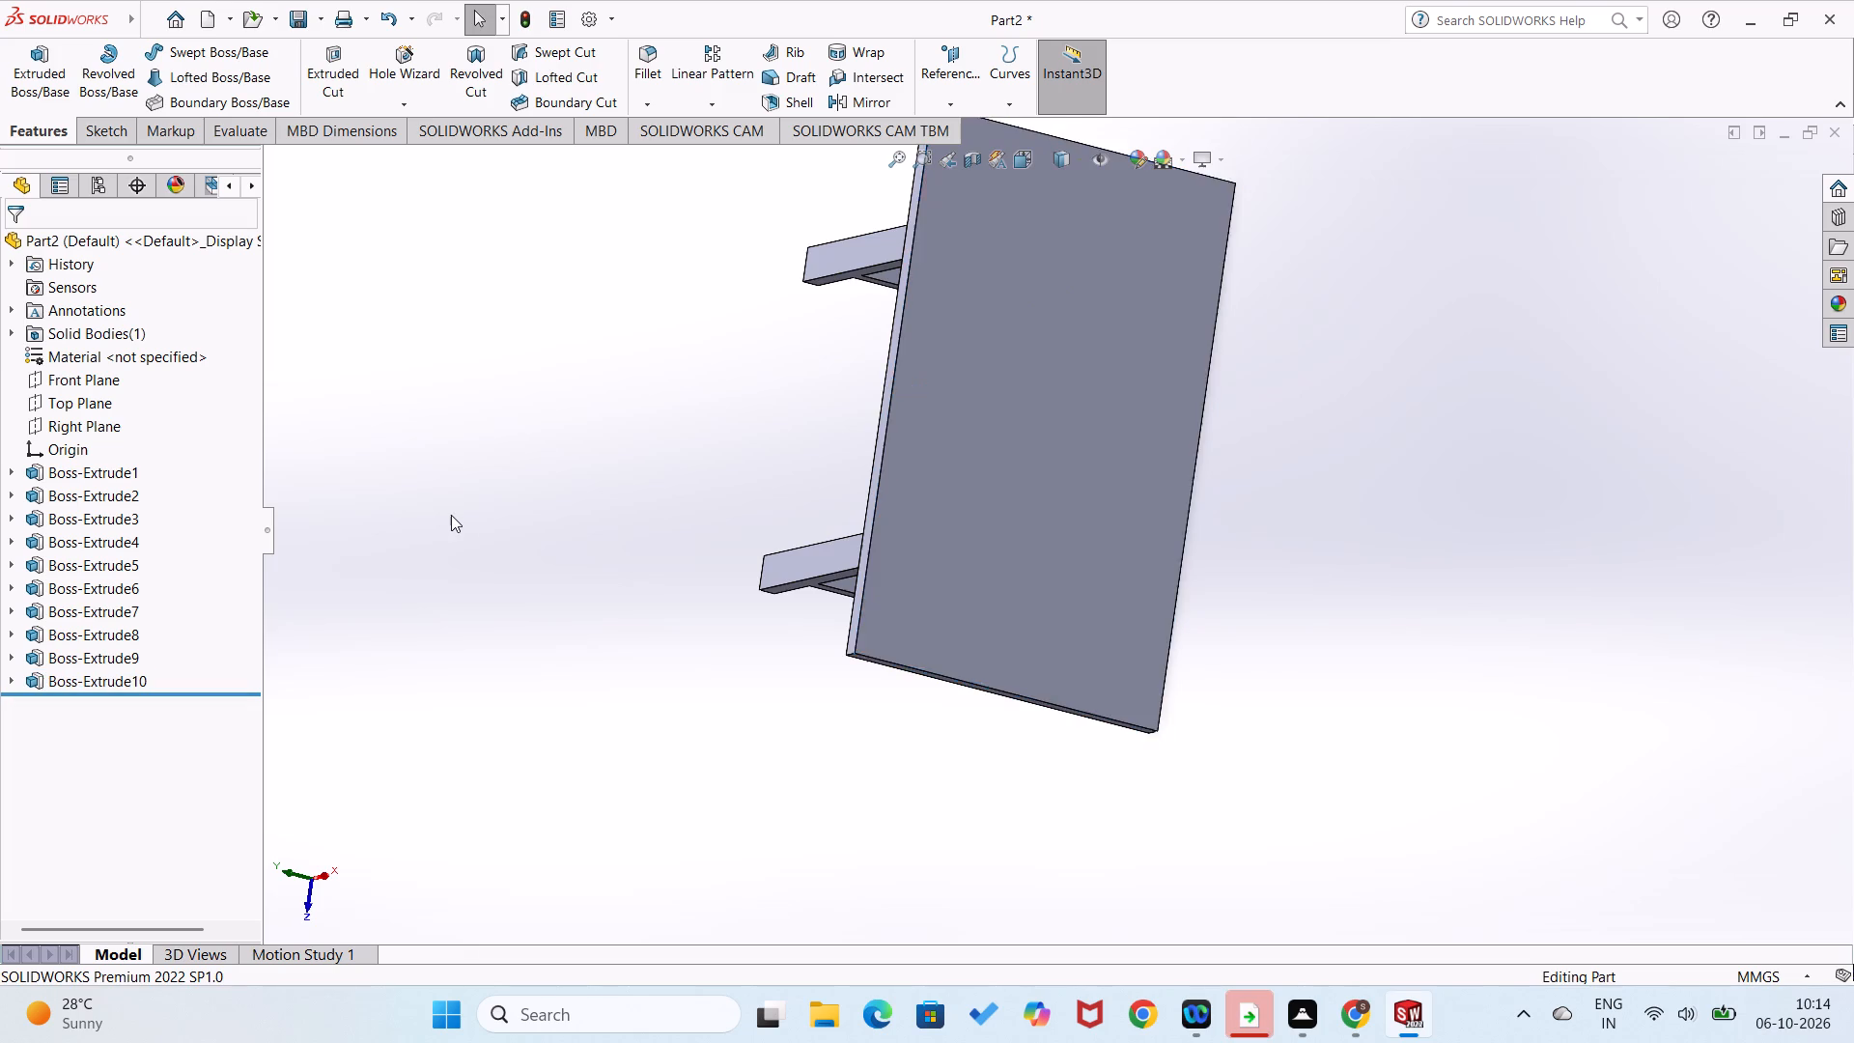
Inspect the part with its new panel and show it in isometric view.
scroll(476, 540, up, 1)
middle_drag(476, 540, 543, 635)
key(Left)
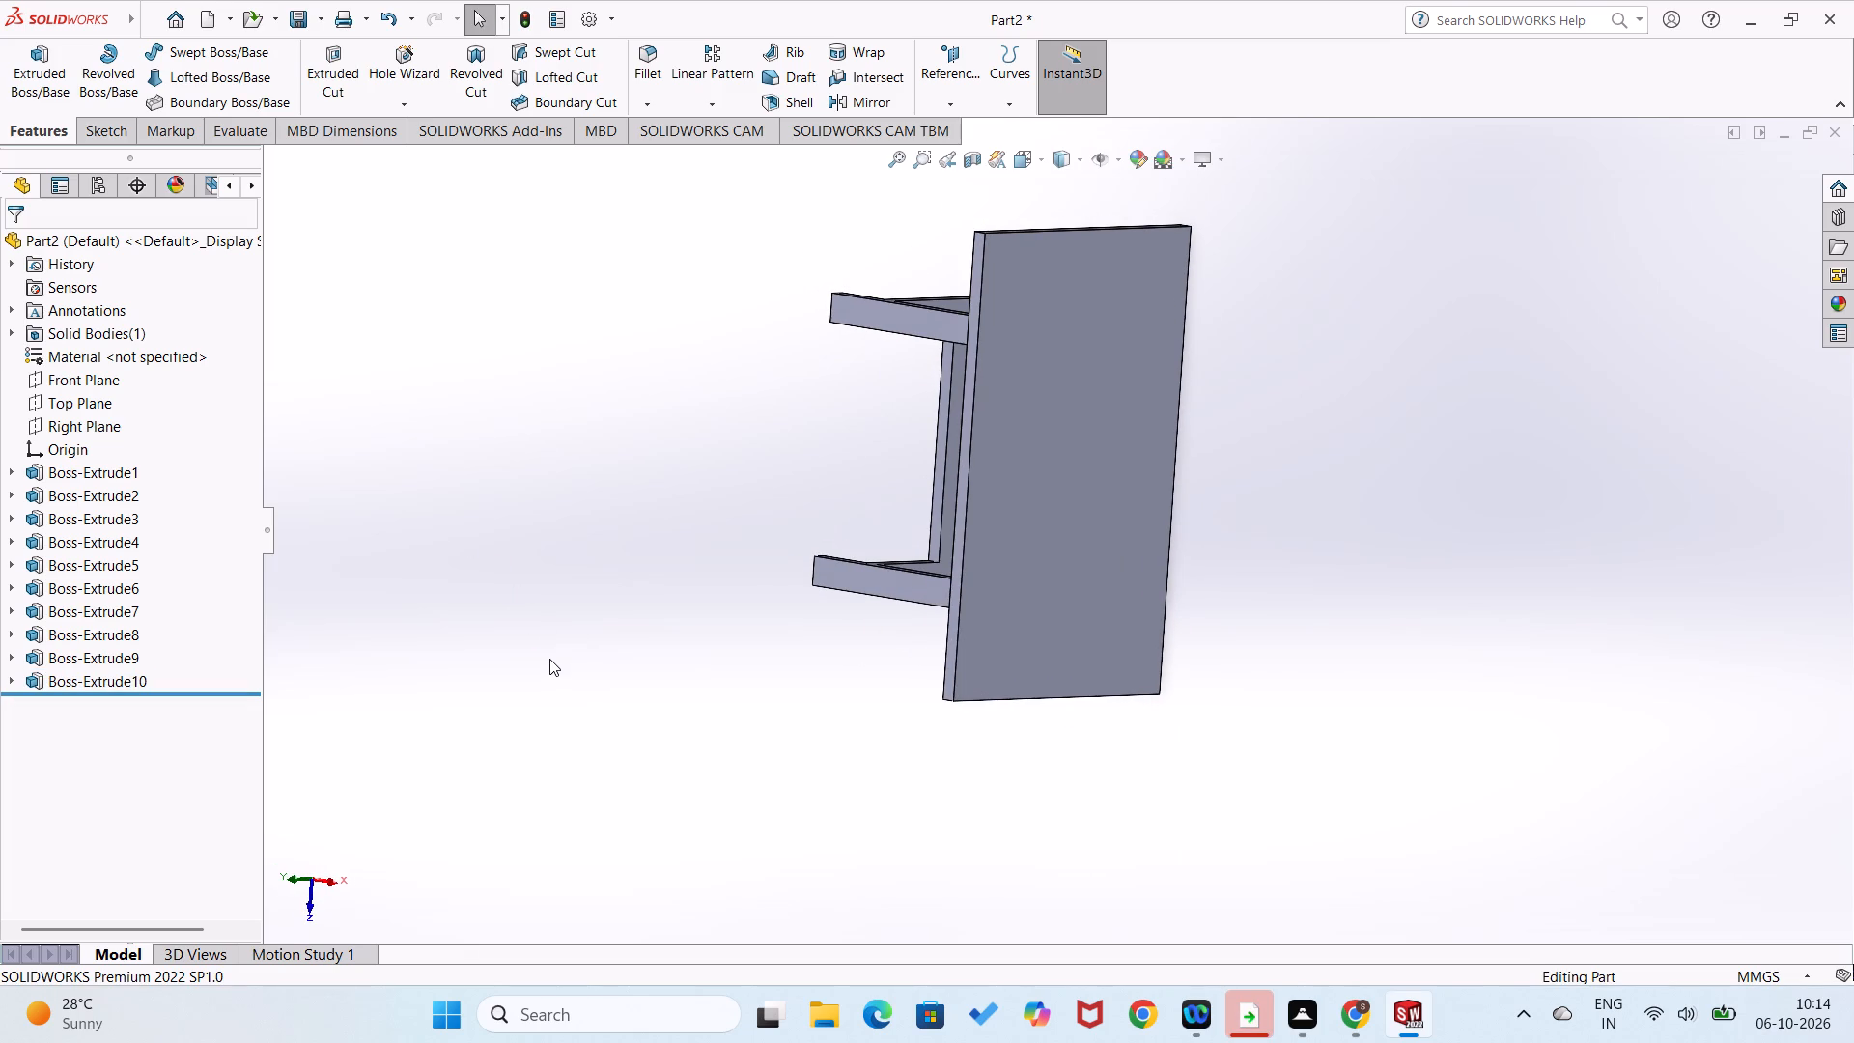
key(ctrl+7)
click(550, 601)
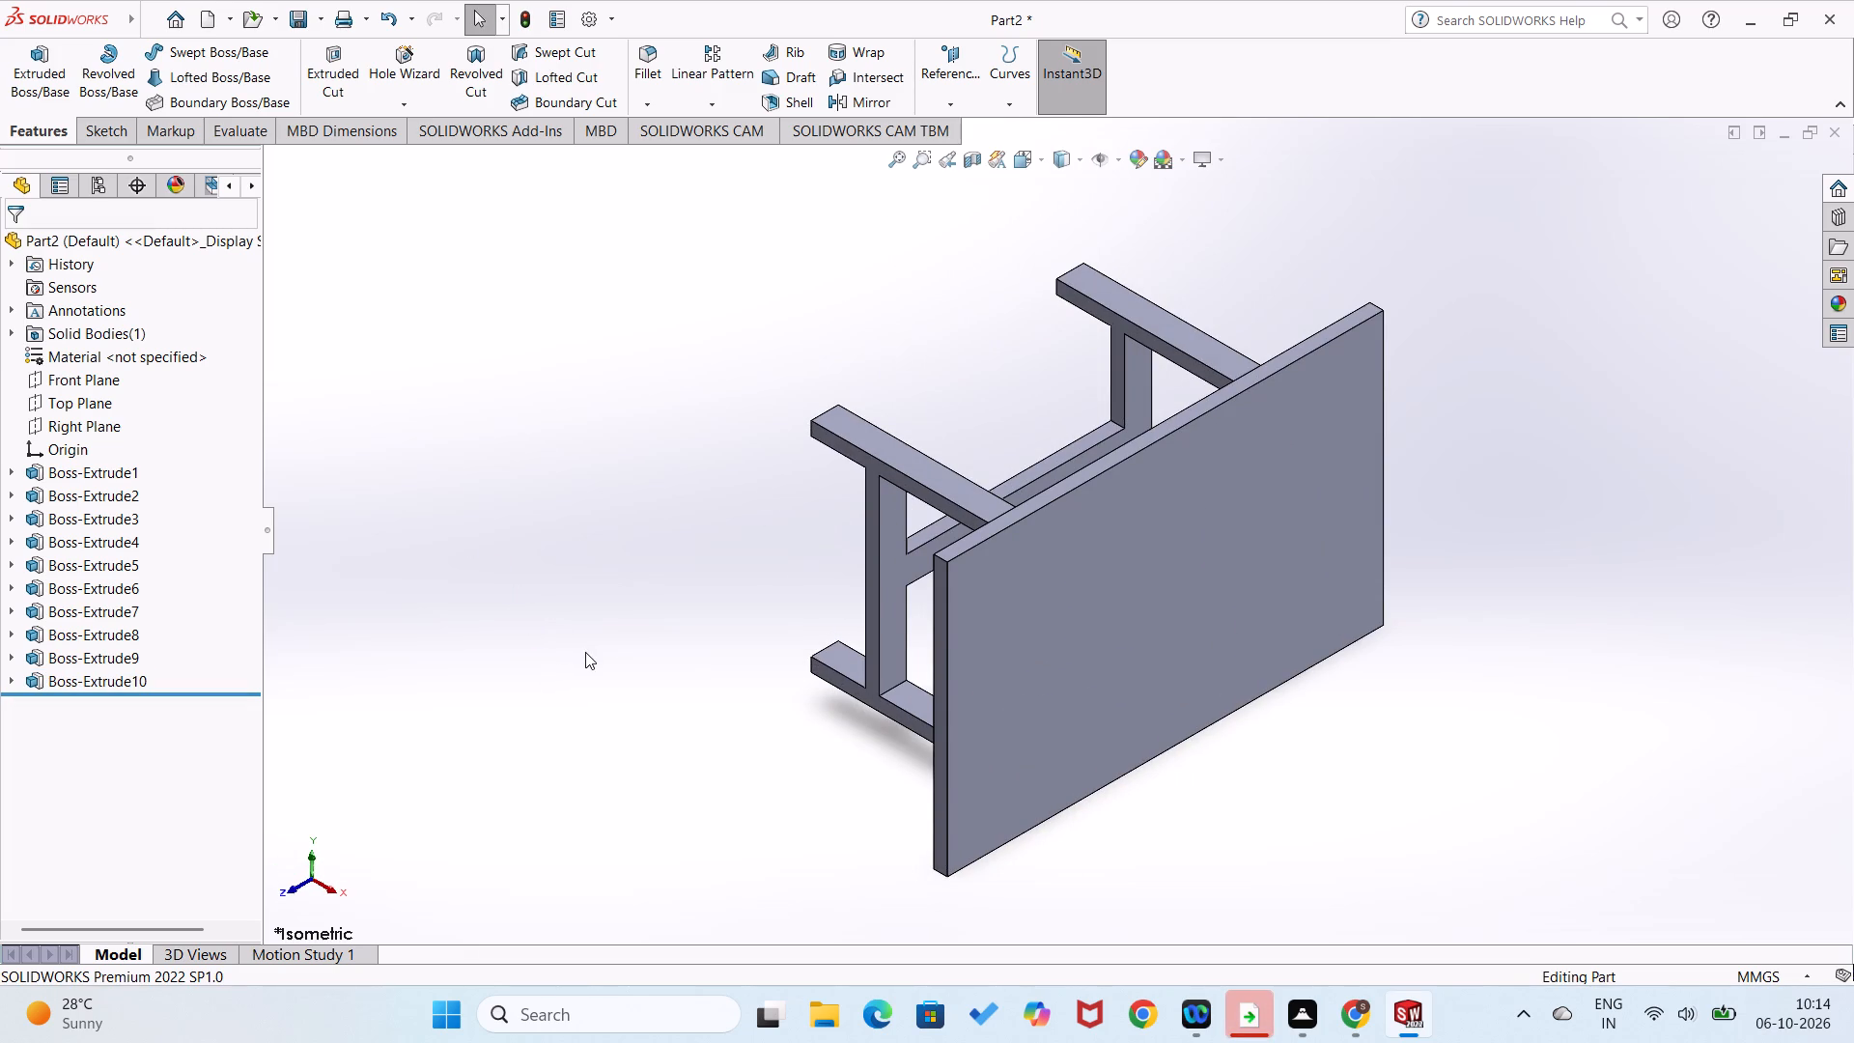
Examine the finished table standing upright on its legs, from above and from underneath.
middle_drag(585, 652, 477, 169)
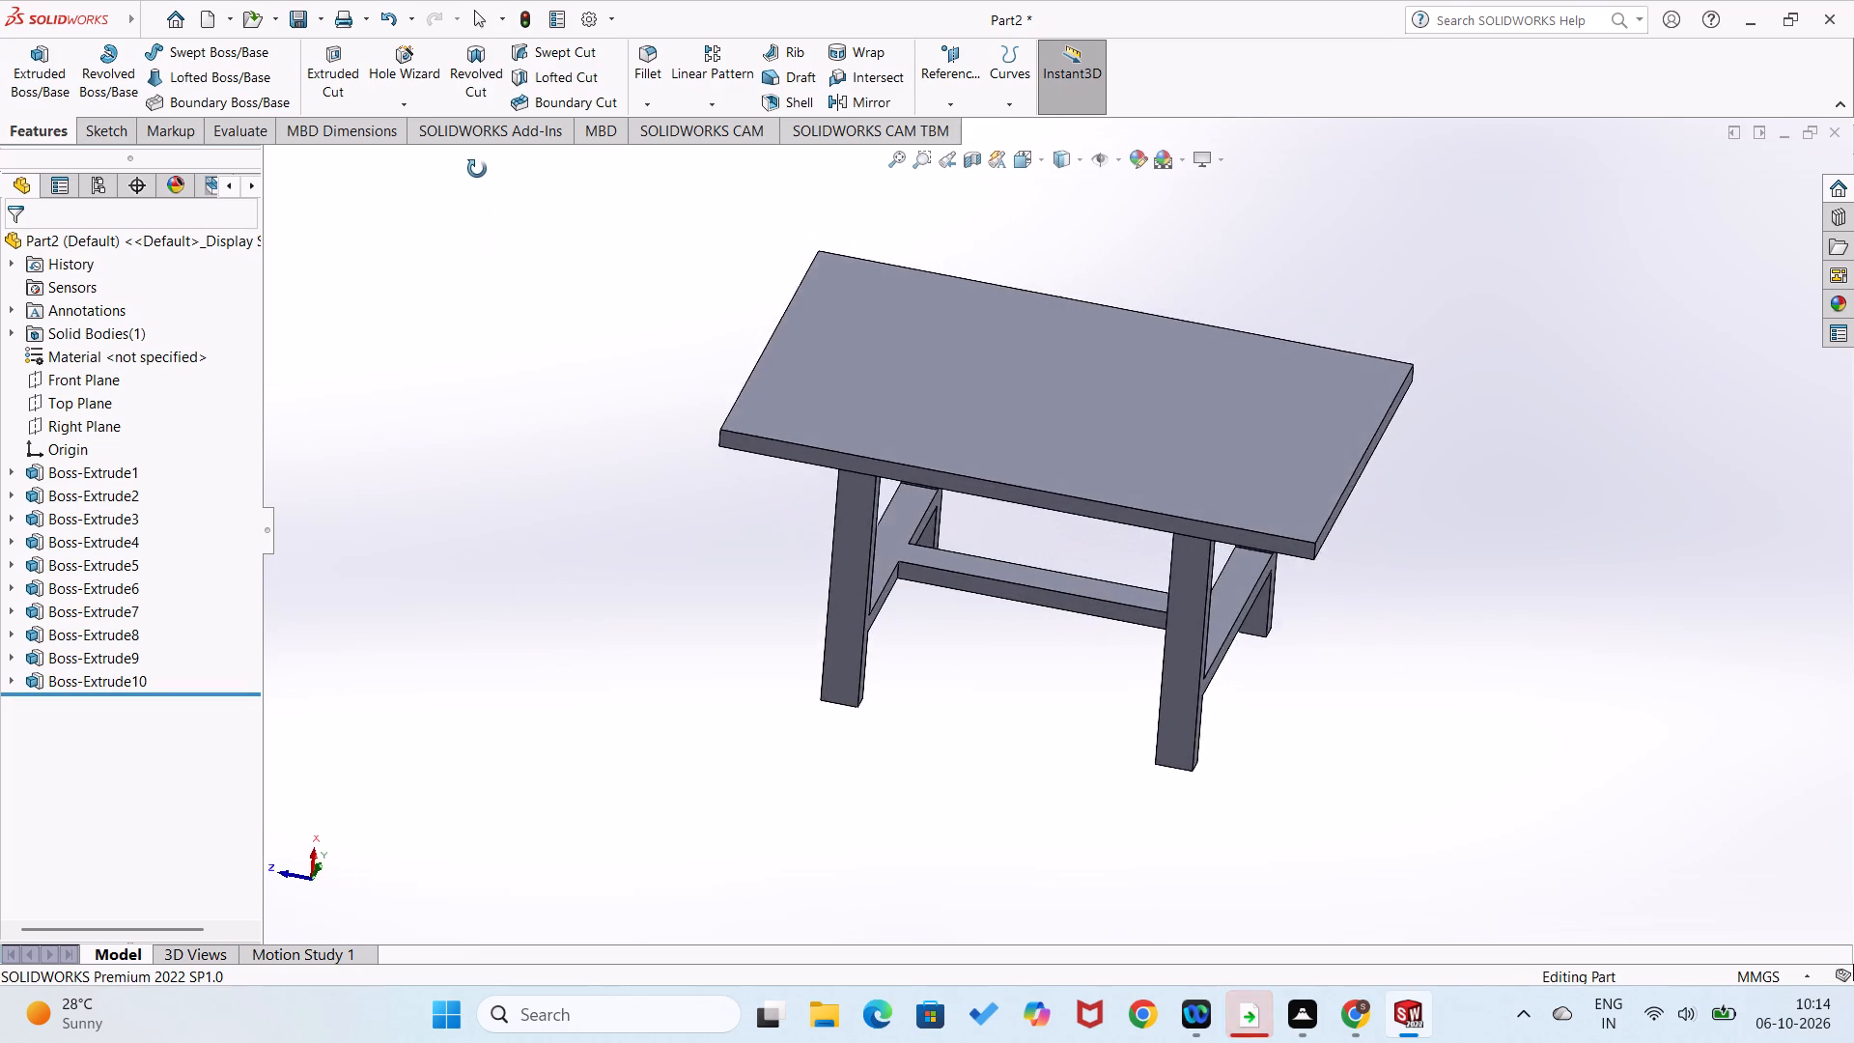
middle_drag(477, 169, 441, 108)
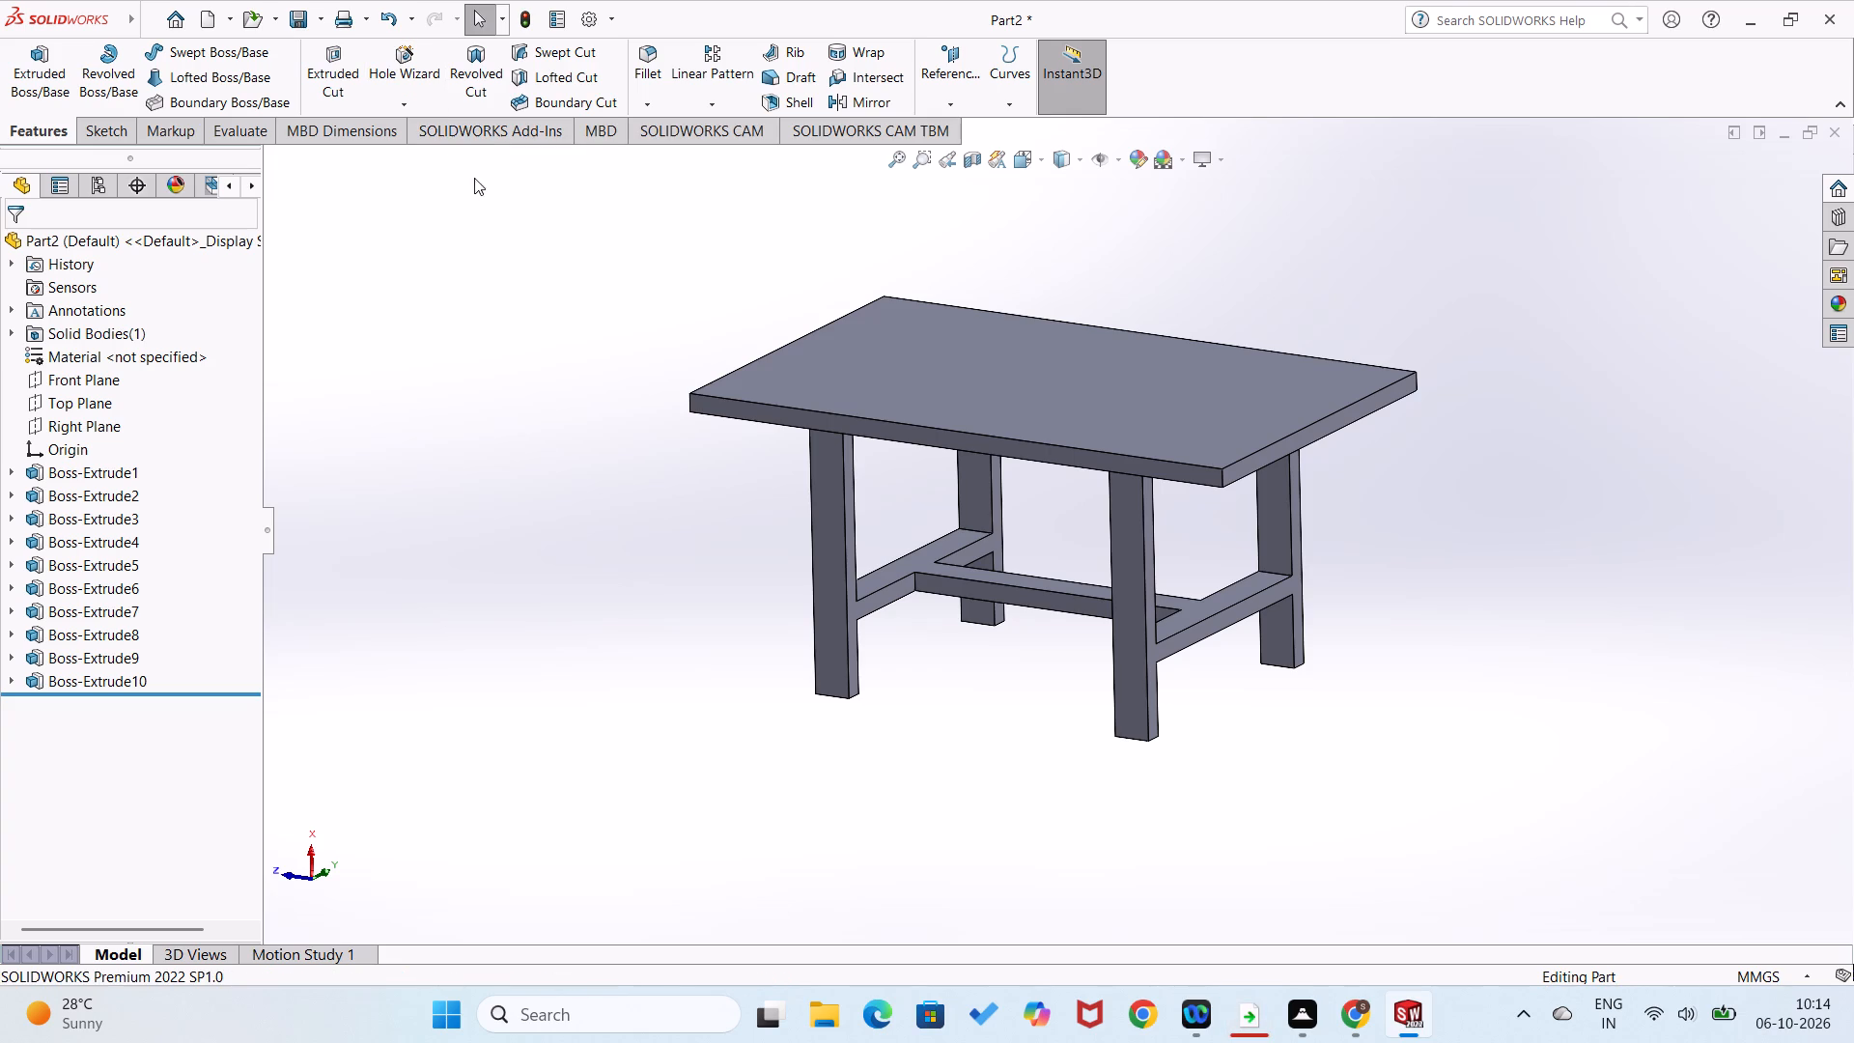
middle_drag(873, 739, 815, 630)
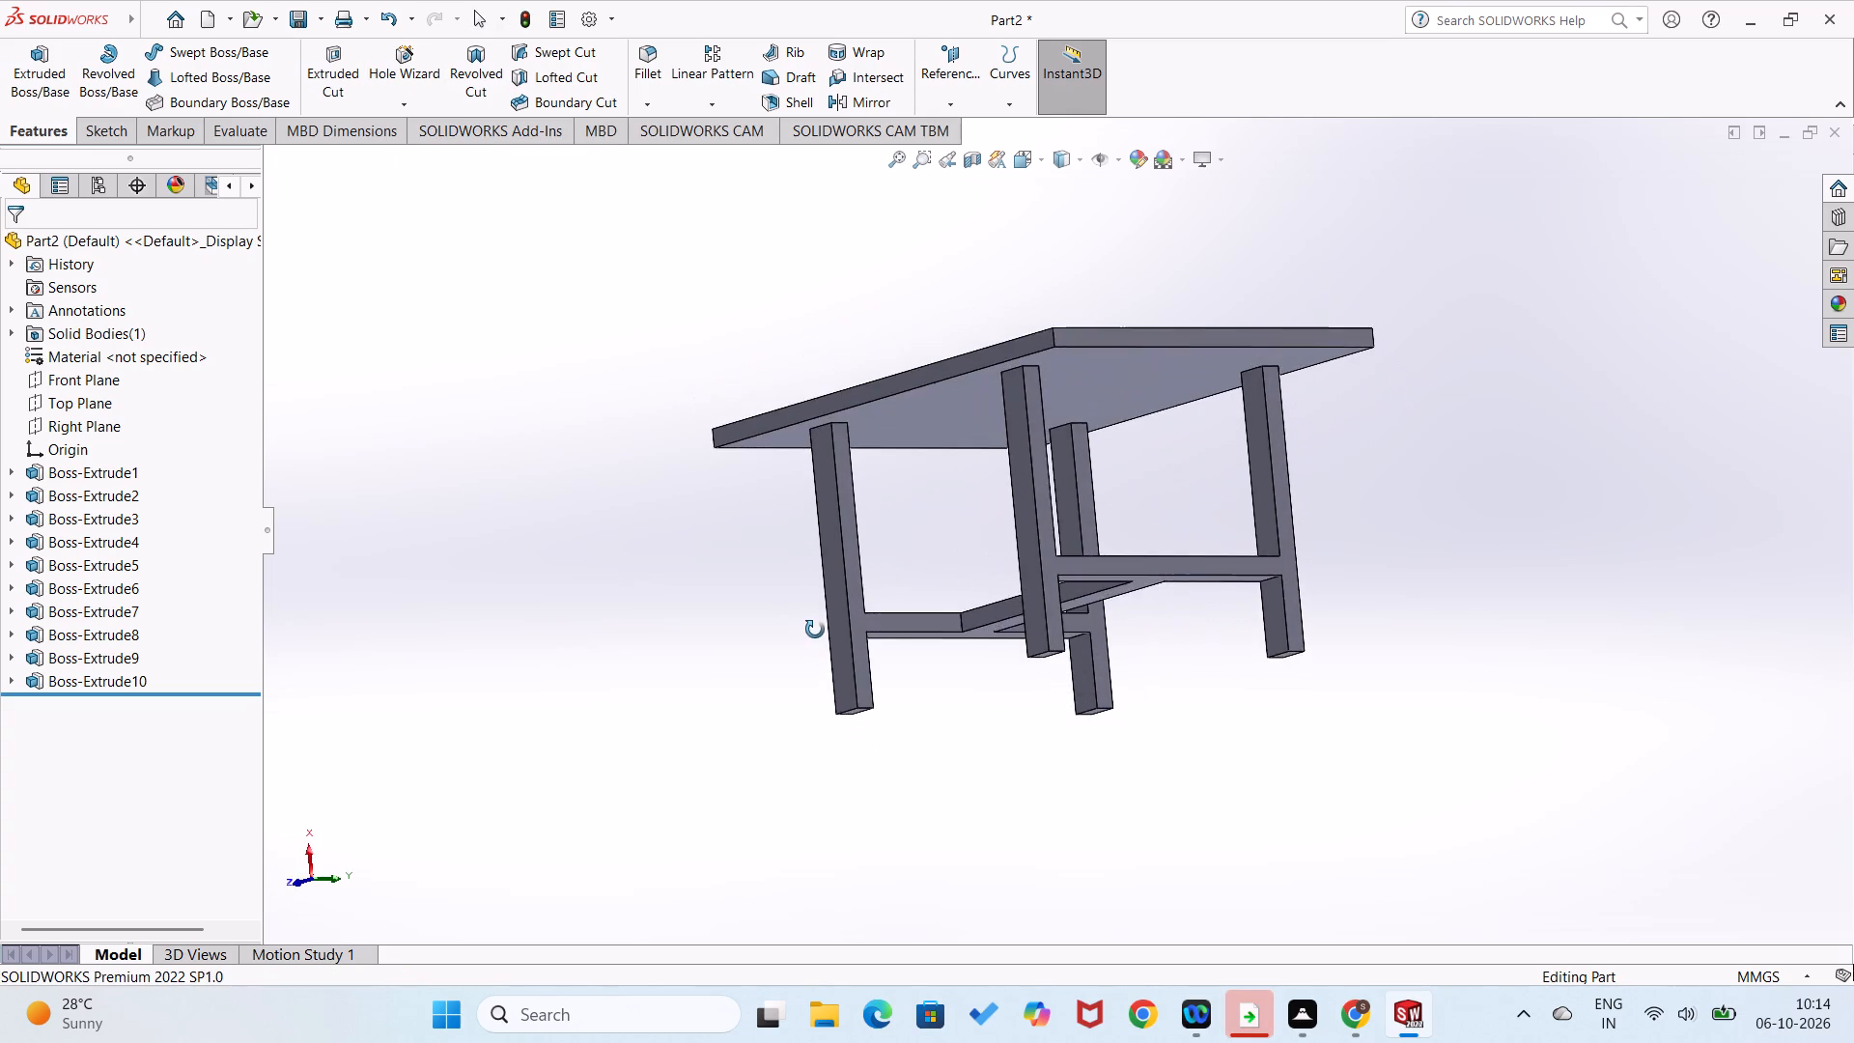
middle_drag(815, 630, 868, 715)
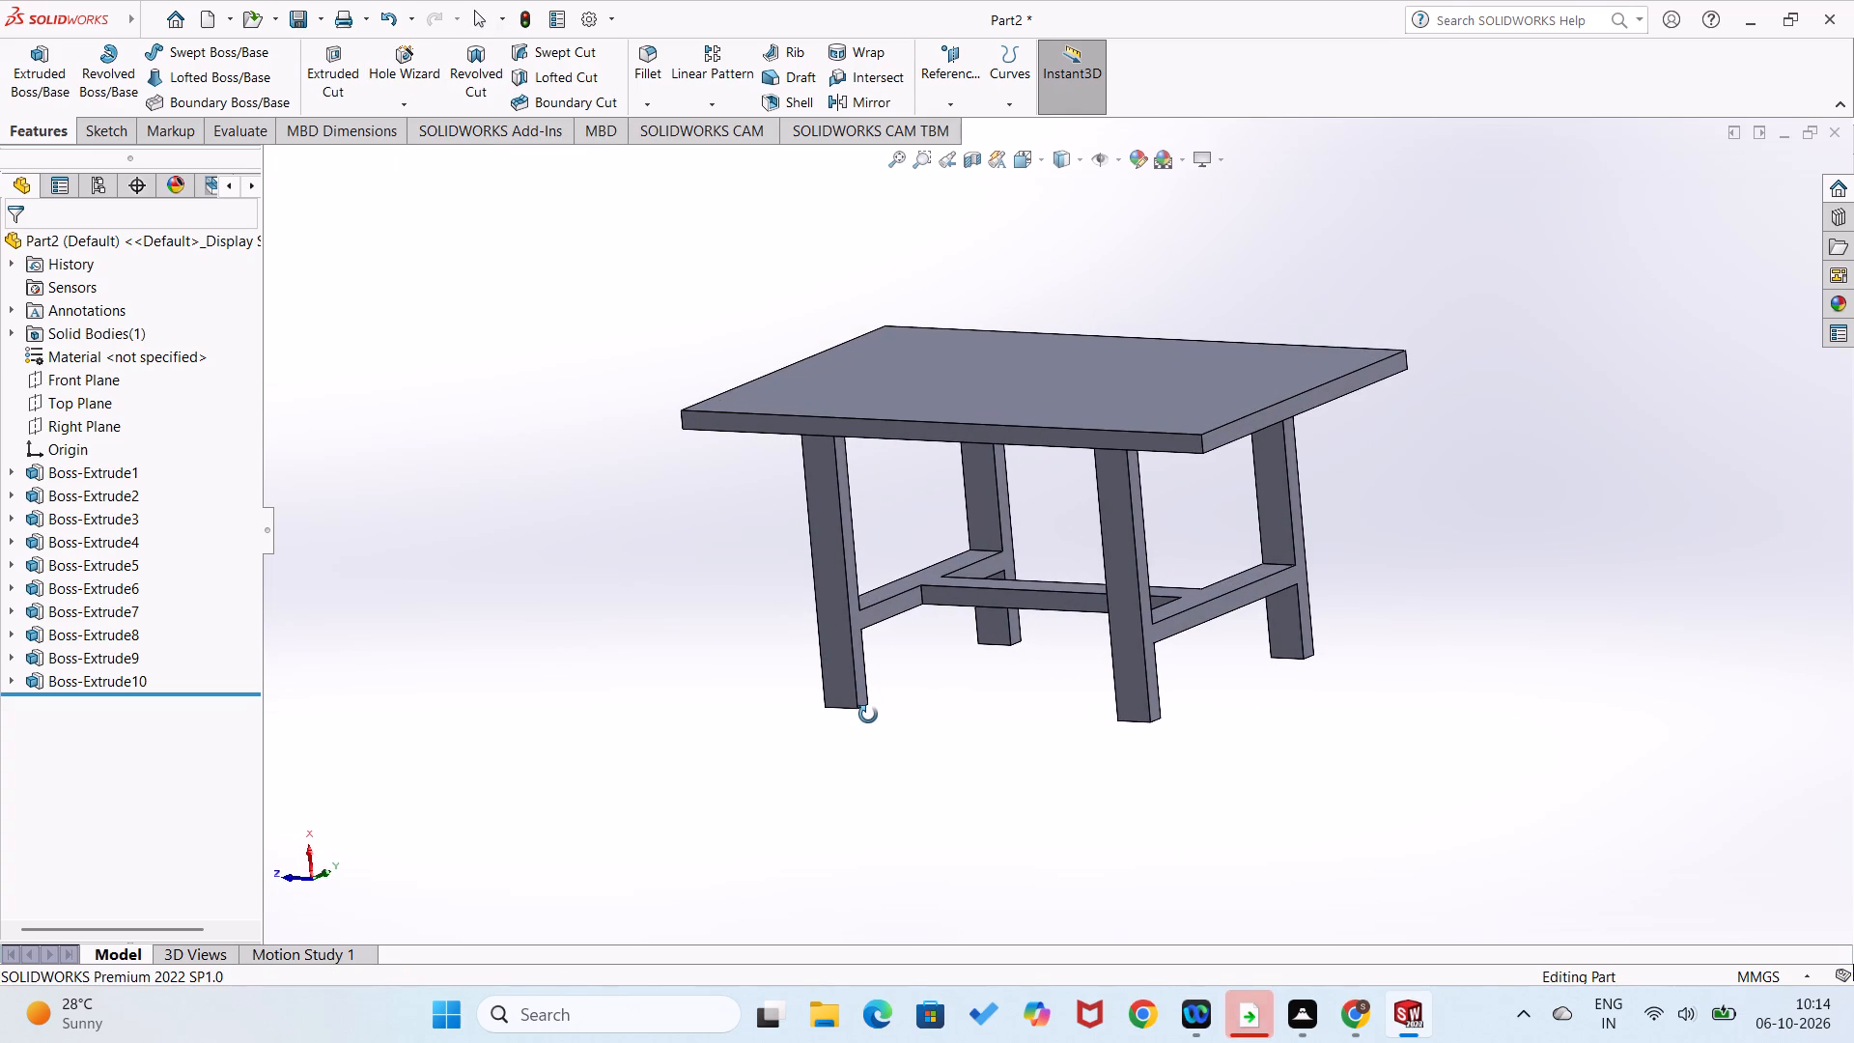
middle_drag(868, 715, 872, 719)
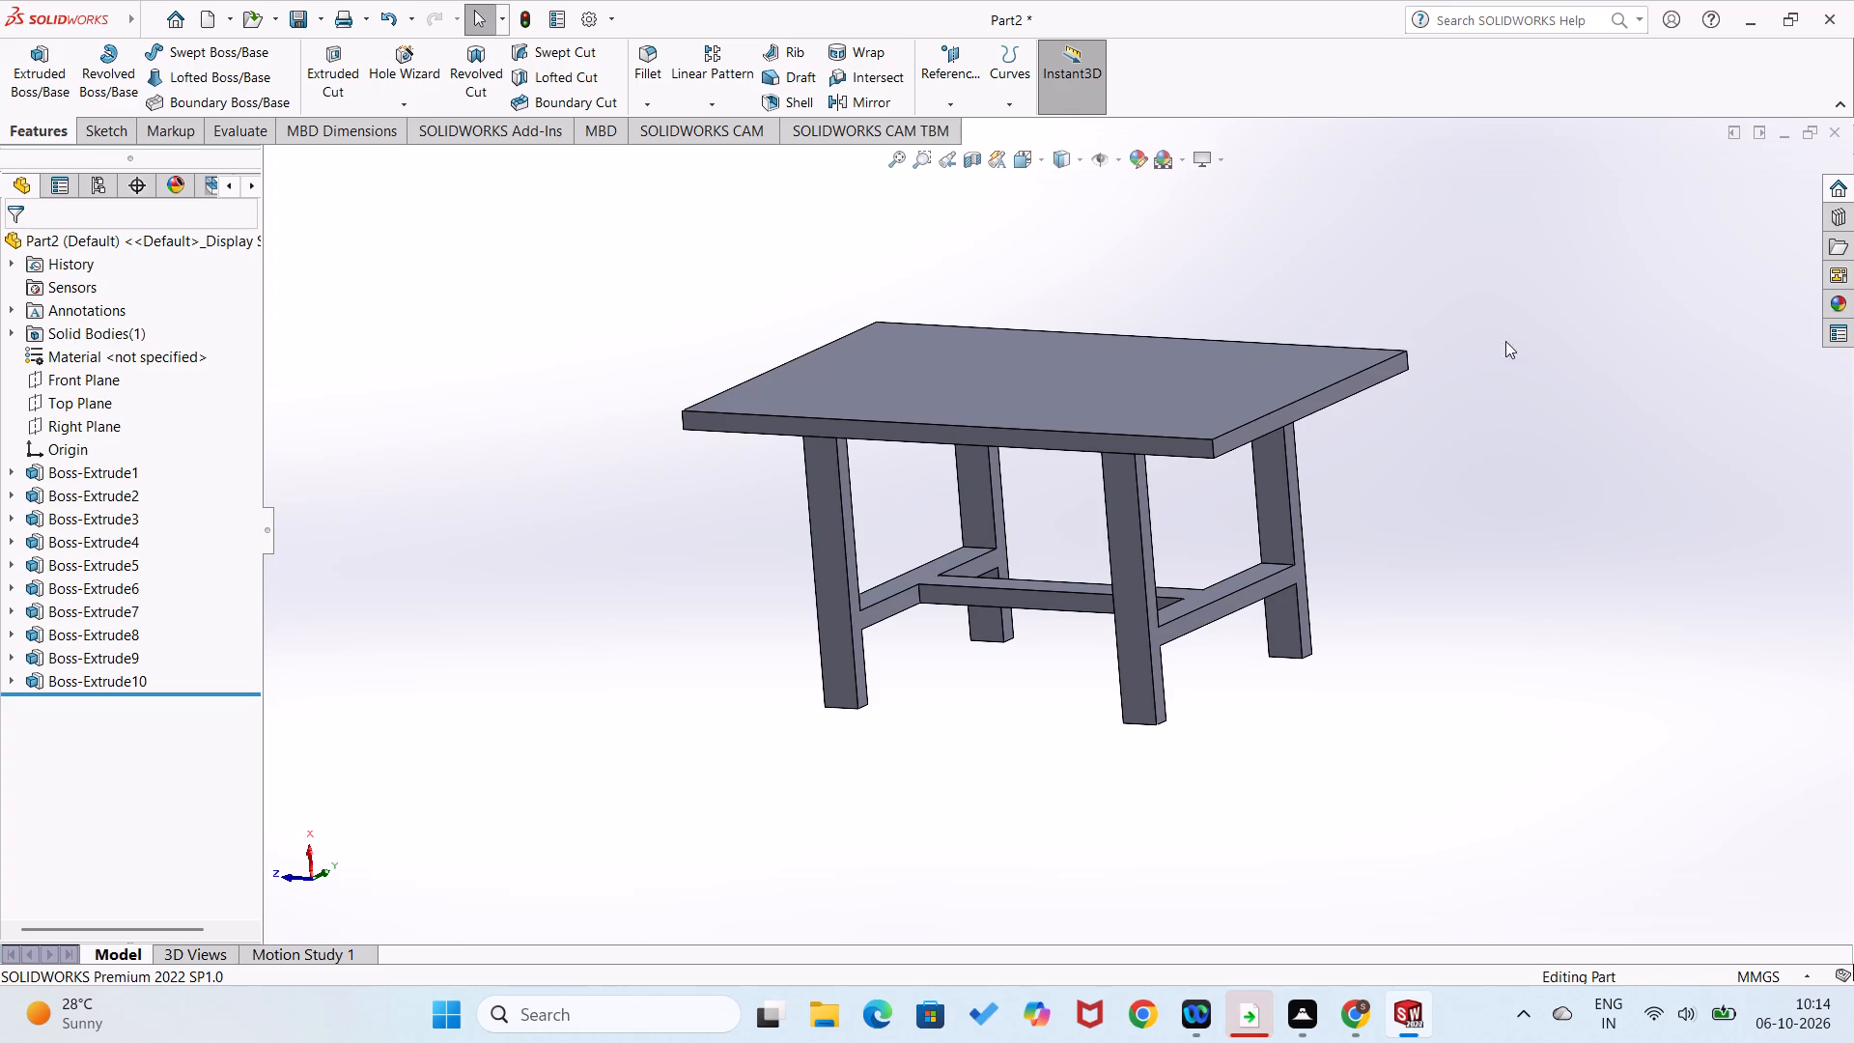
Close the finished table part and create a new part document.
click(1836, 128)
click(1019, 541)
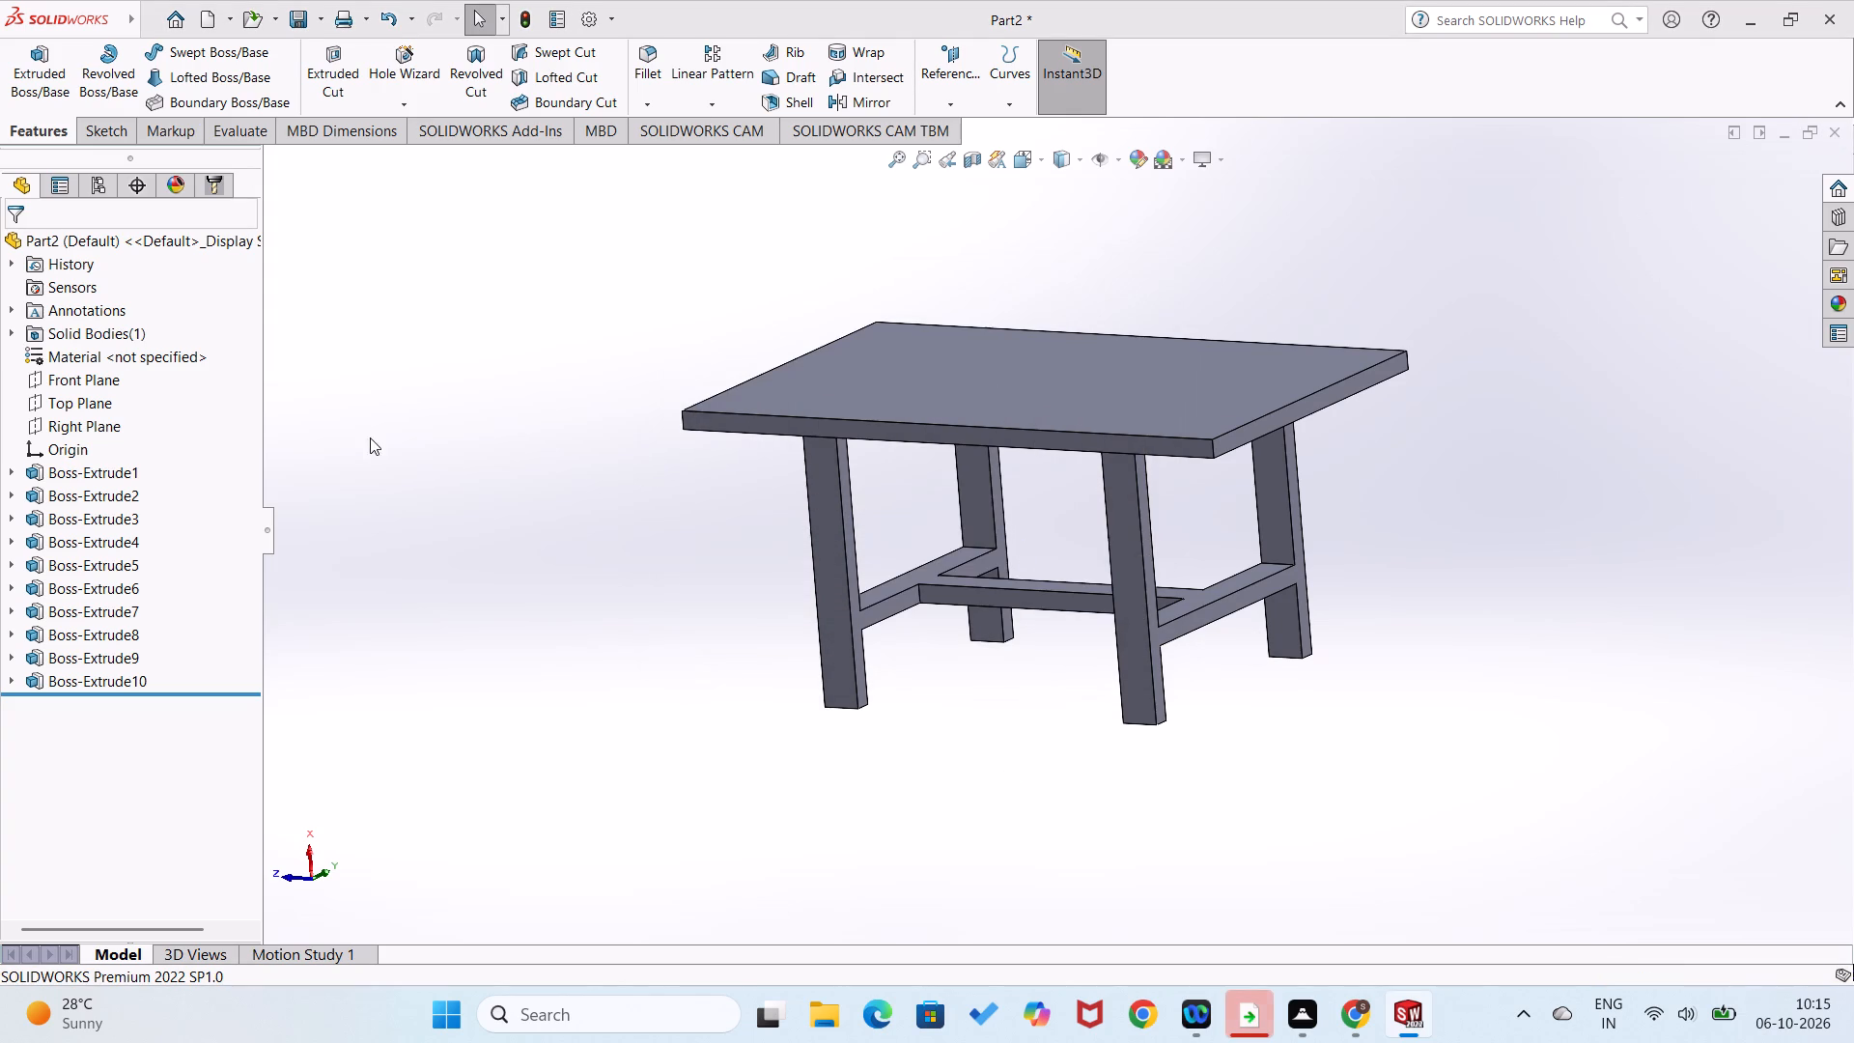
click(174, 21)
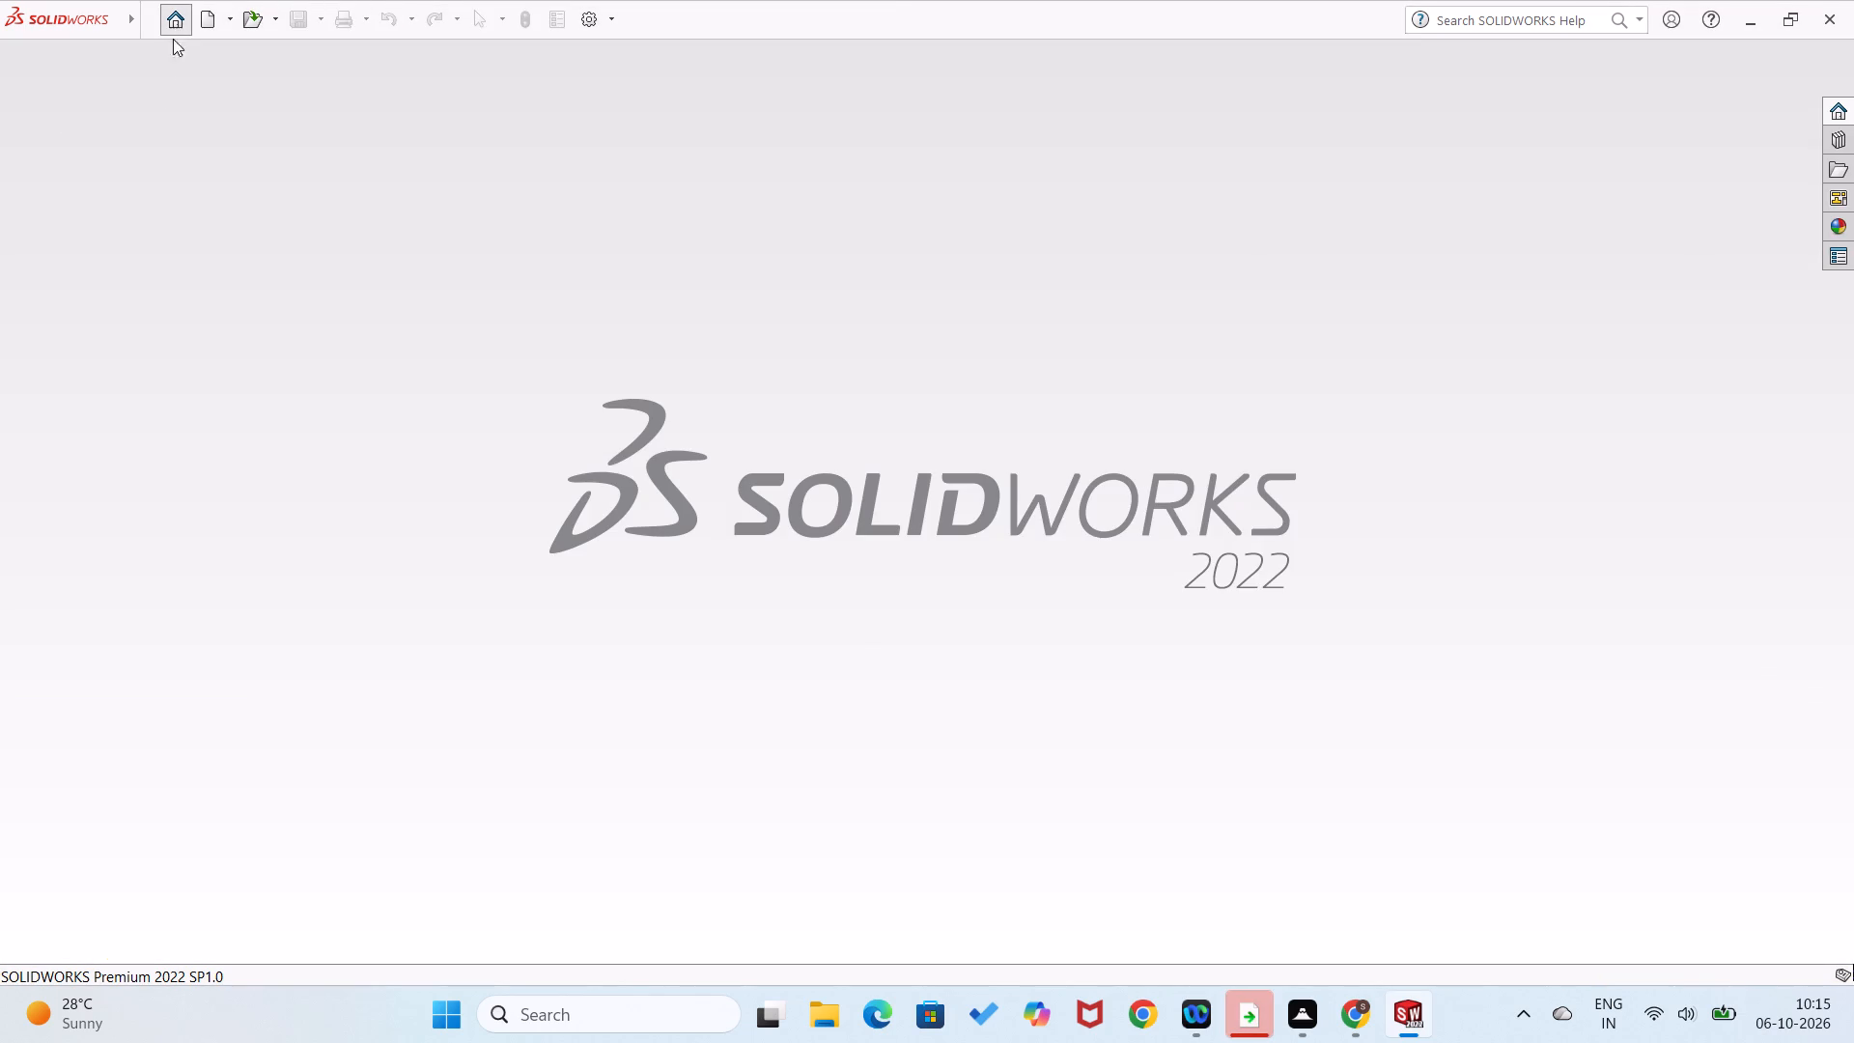
click(499, 281)
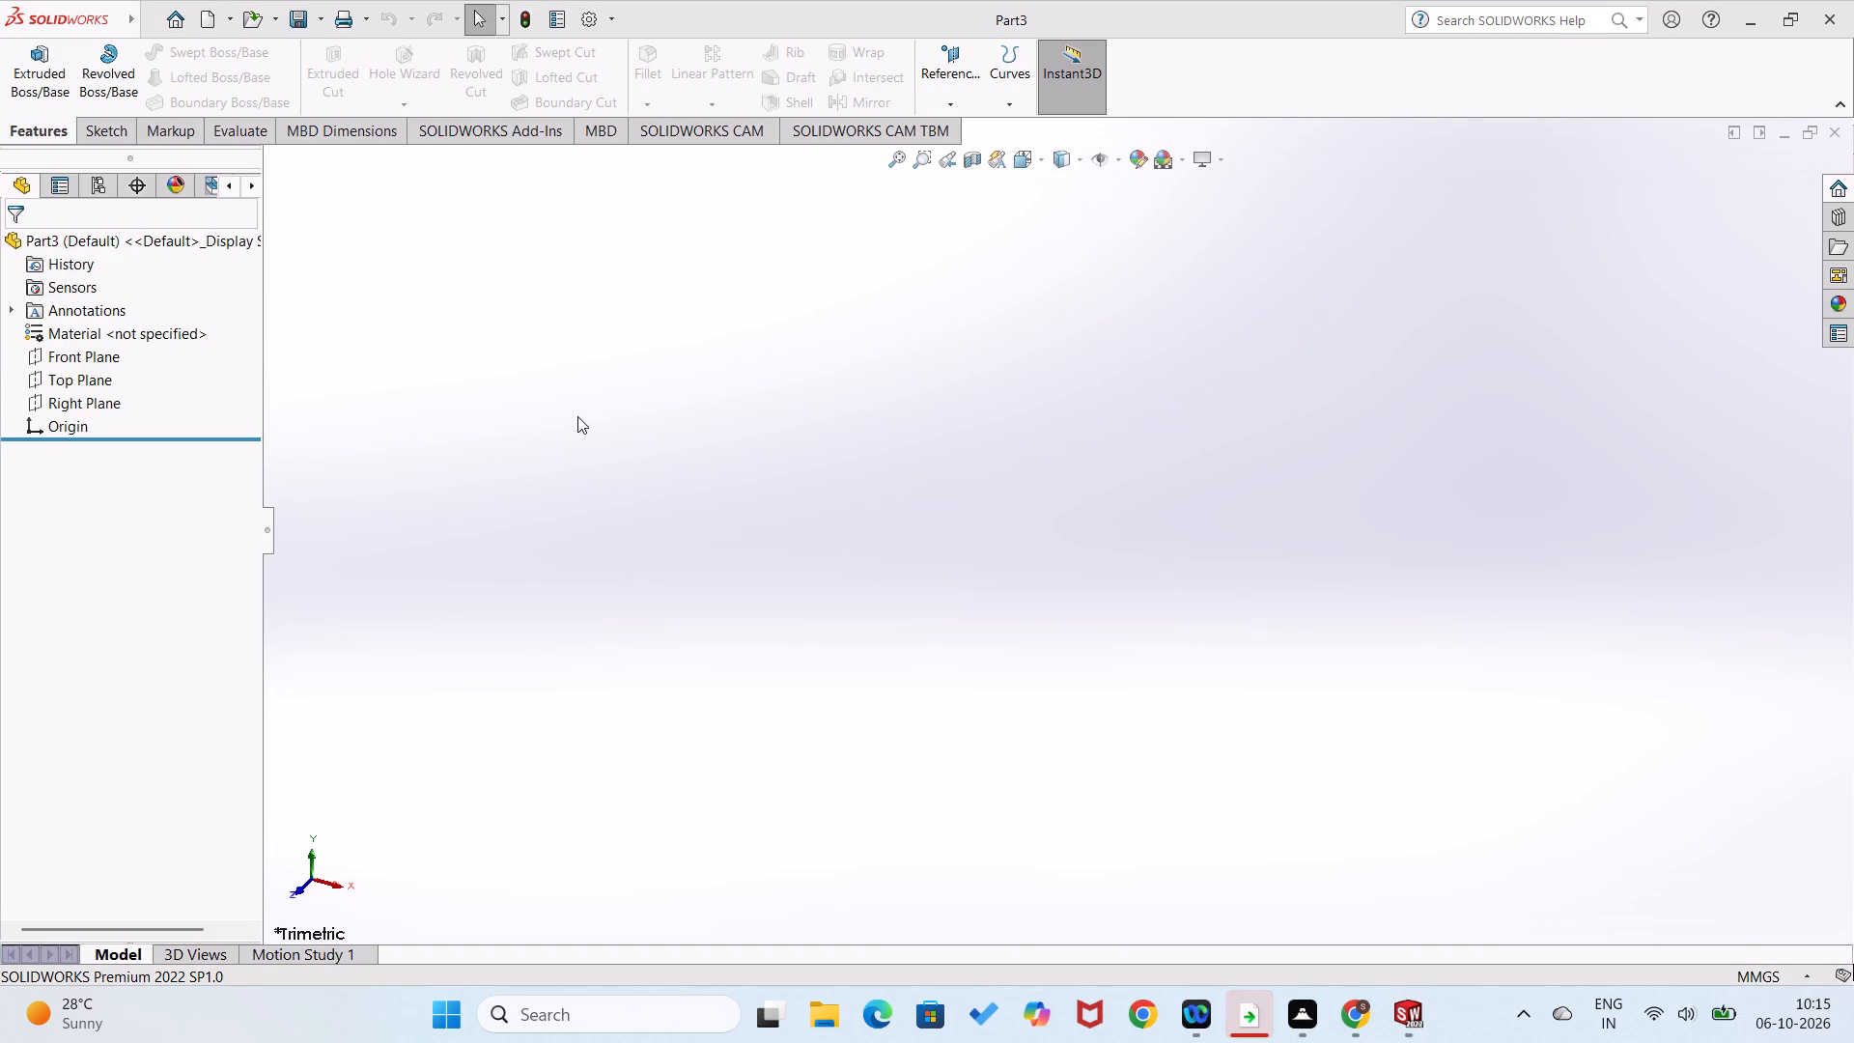
Start a sketch on the Front Plane and draw a corner rectangle from the origin, about 45 × 36 mm.
click(98, 360)
click(116, 326)
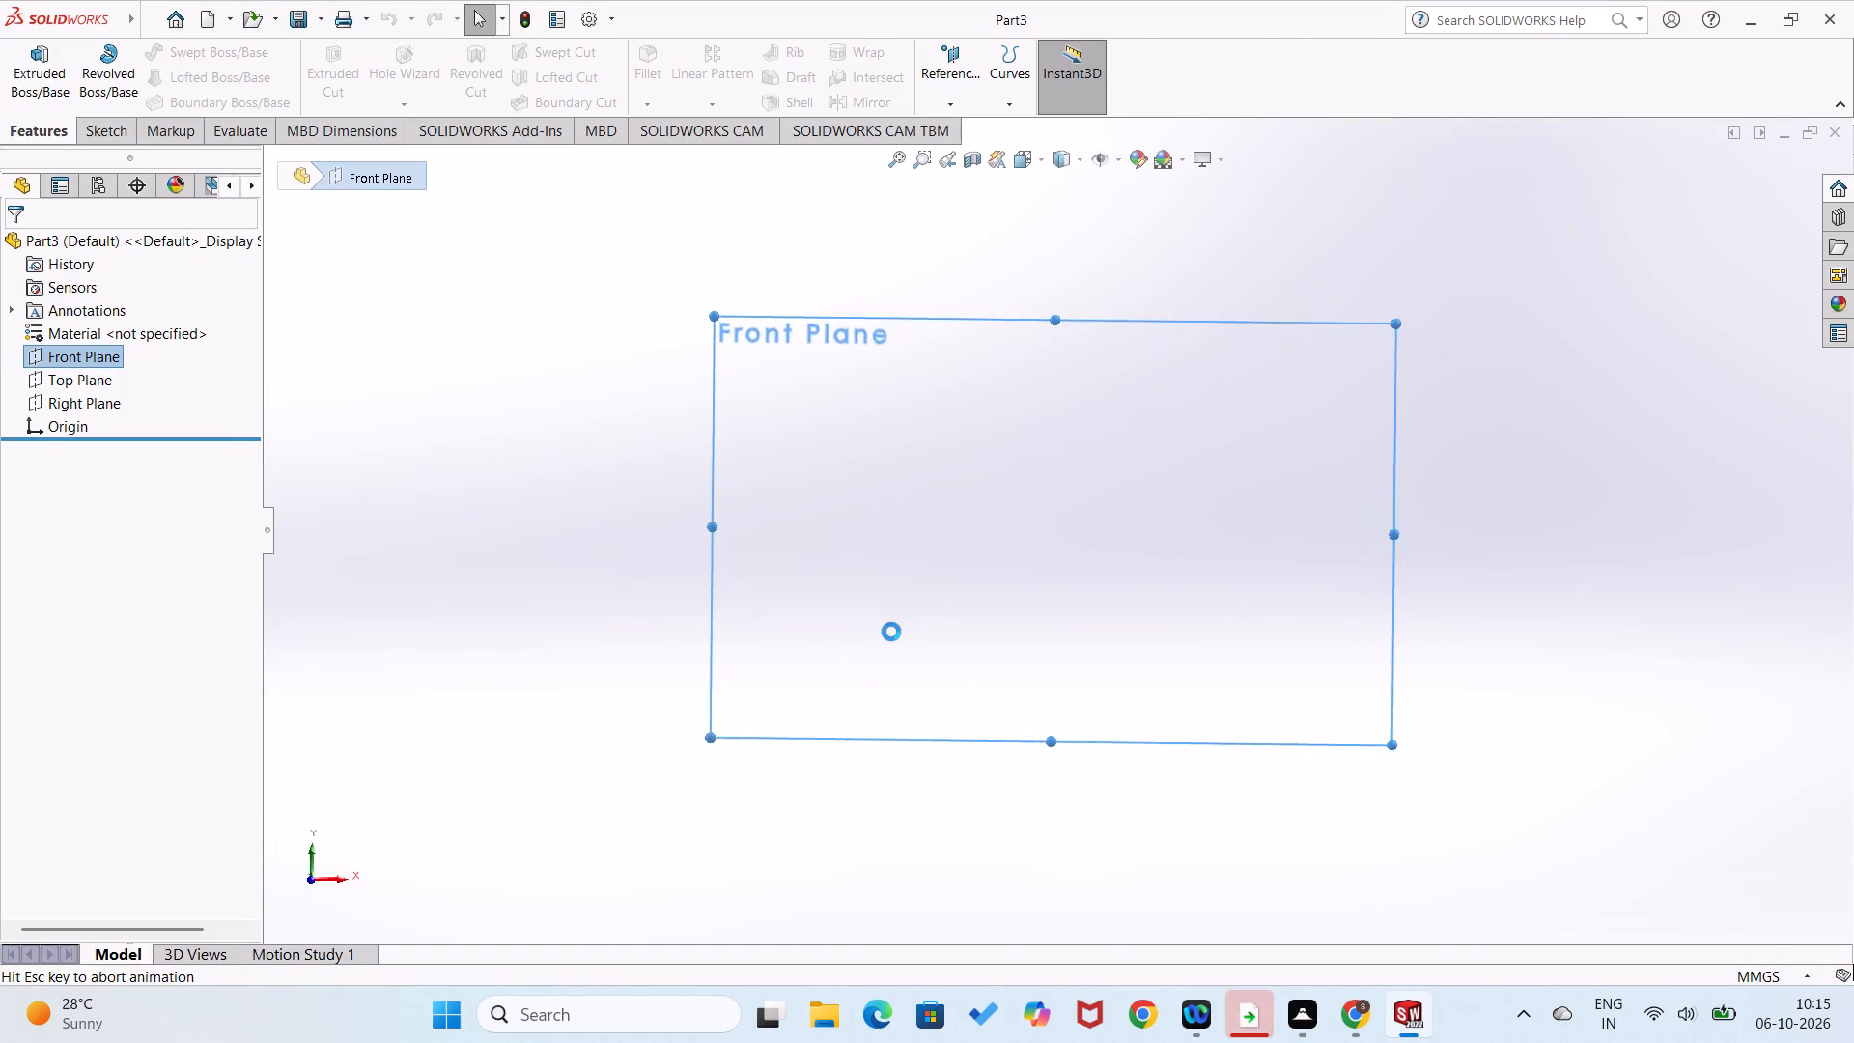
right_drag(938, 576, 838, 698)
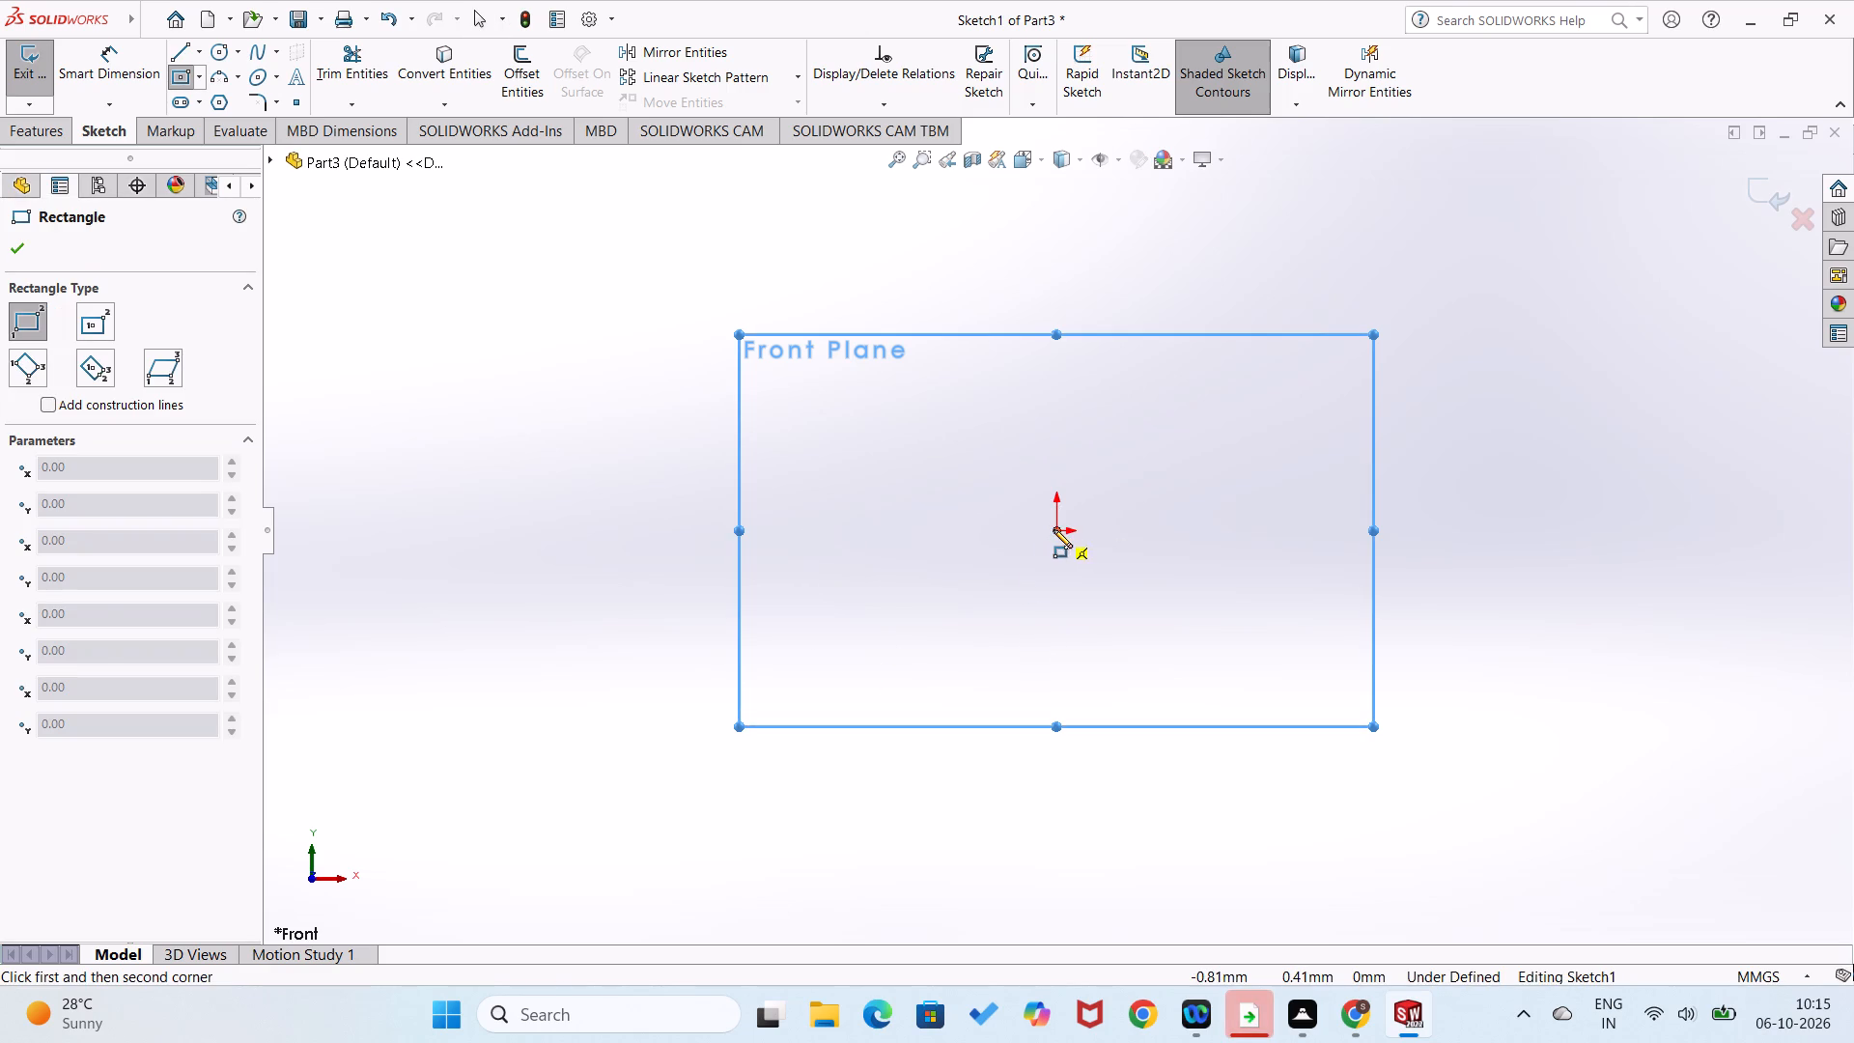
click(1053, 529)
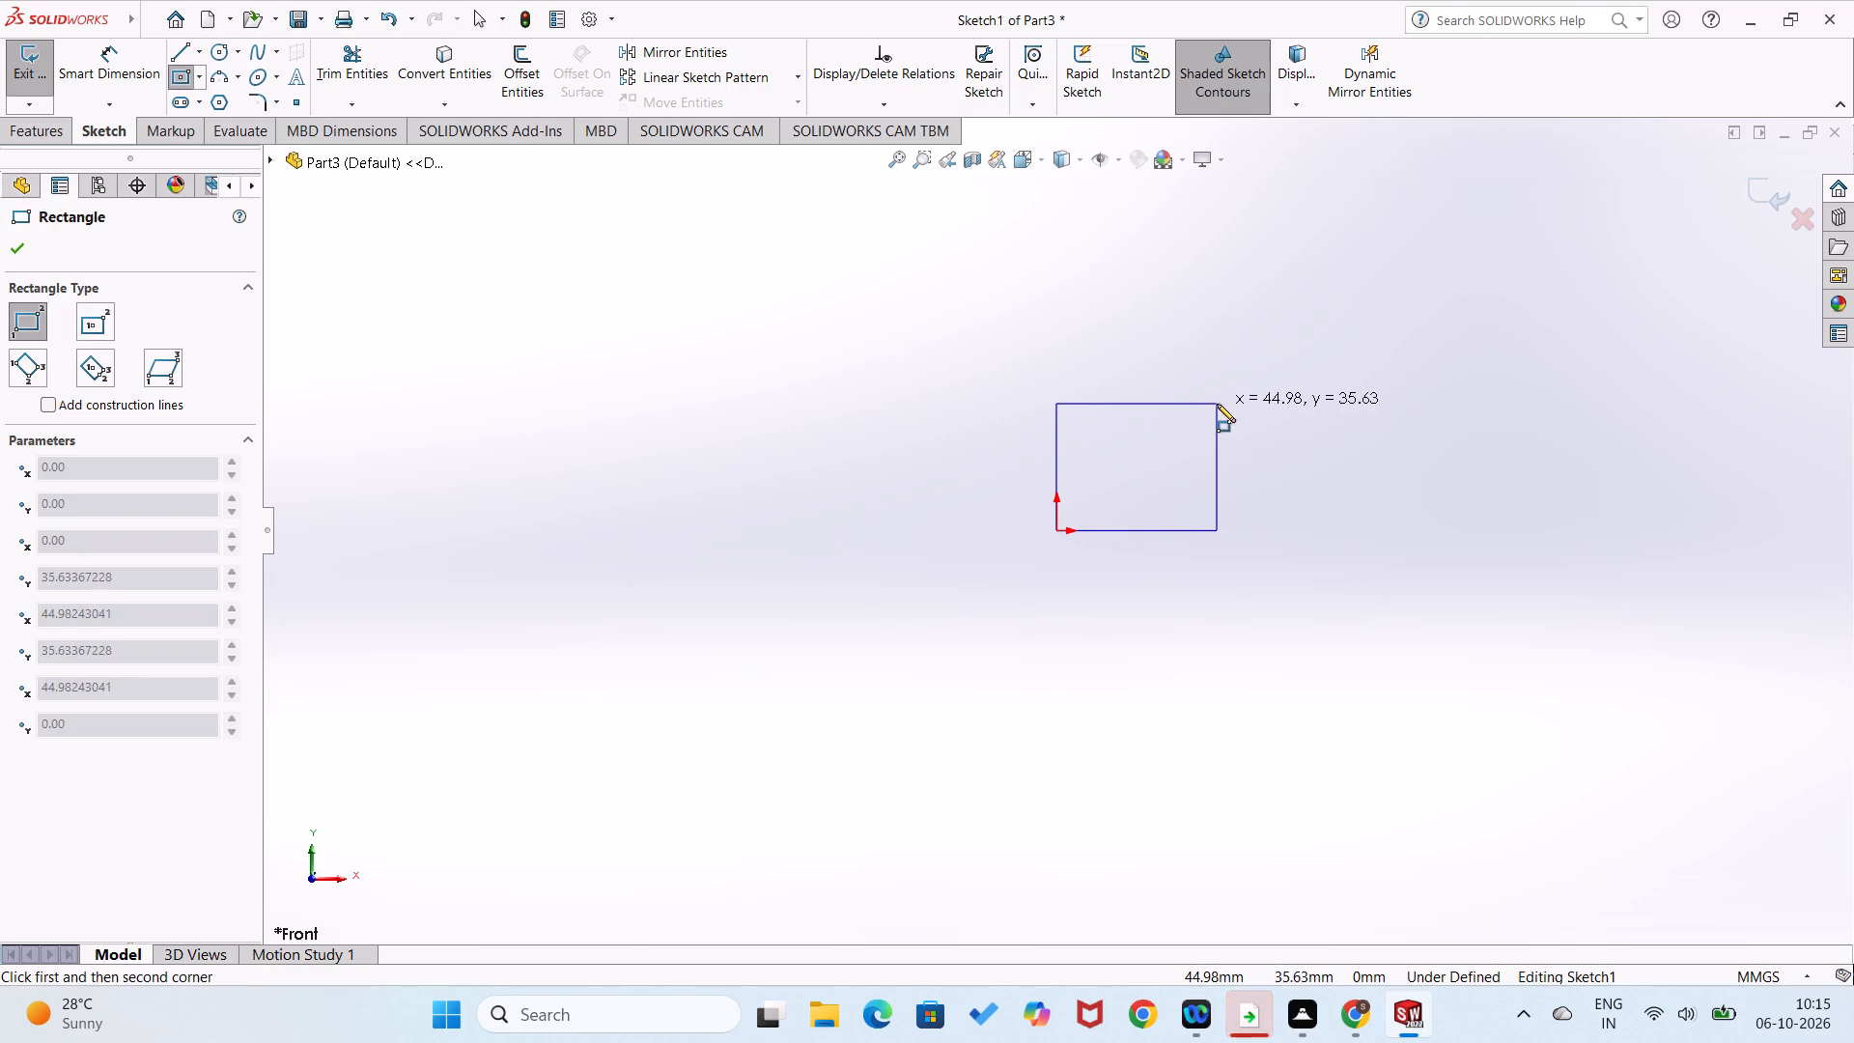
click(1217, 404)
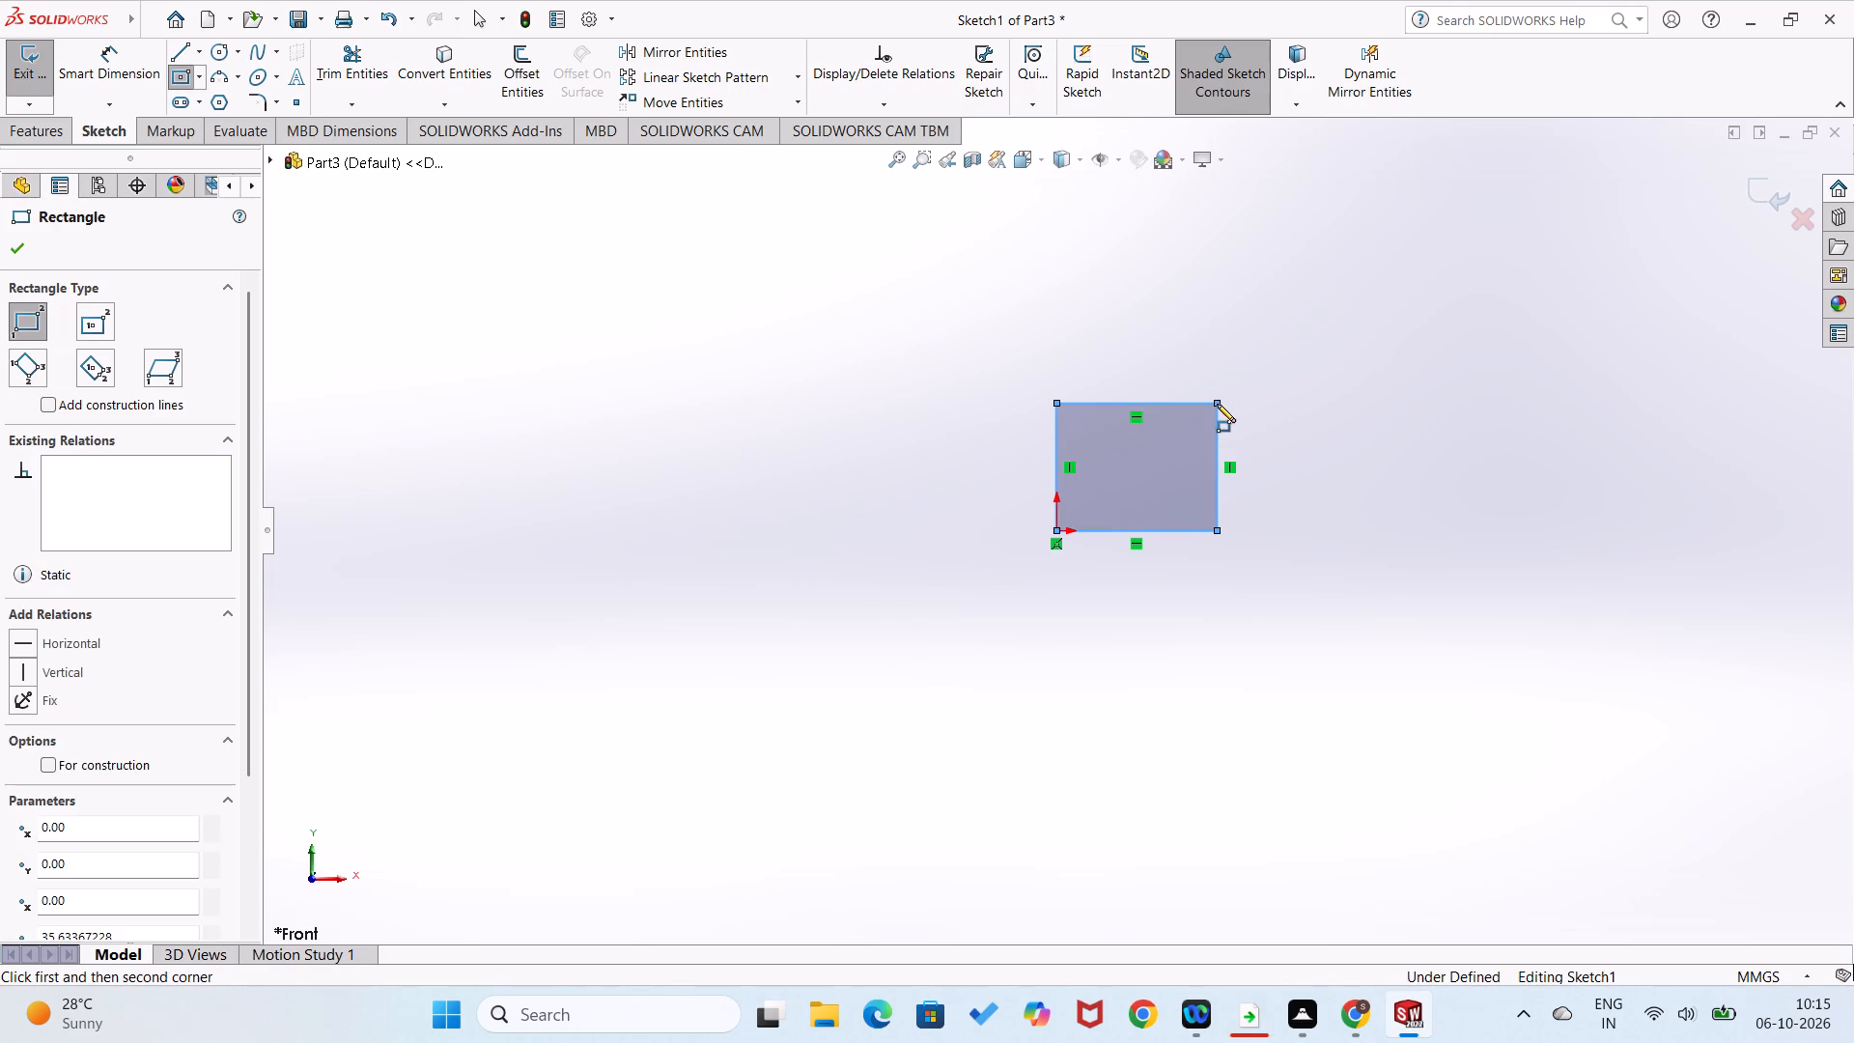
Sketch a second corner rectangle that overlaps the upper-right corner of the rectangle at the origin.
right_drag(912, 819, 897, 618)
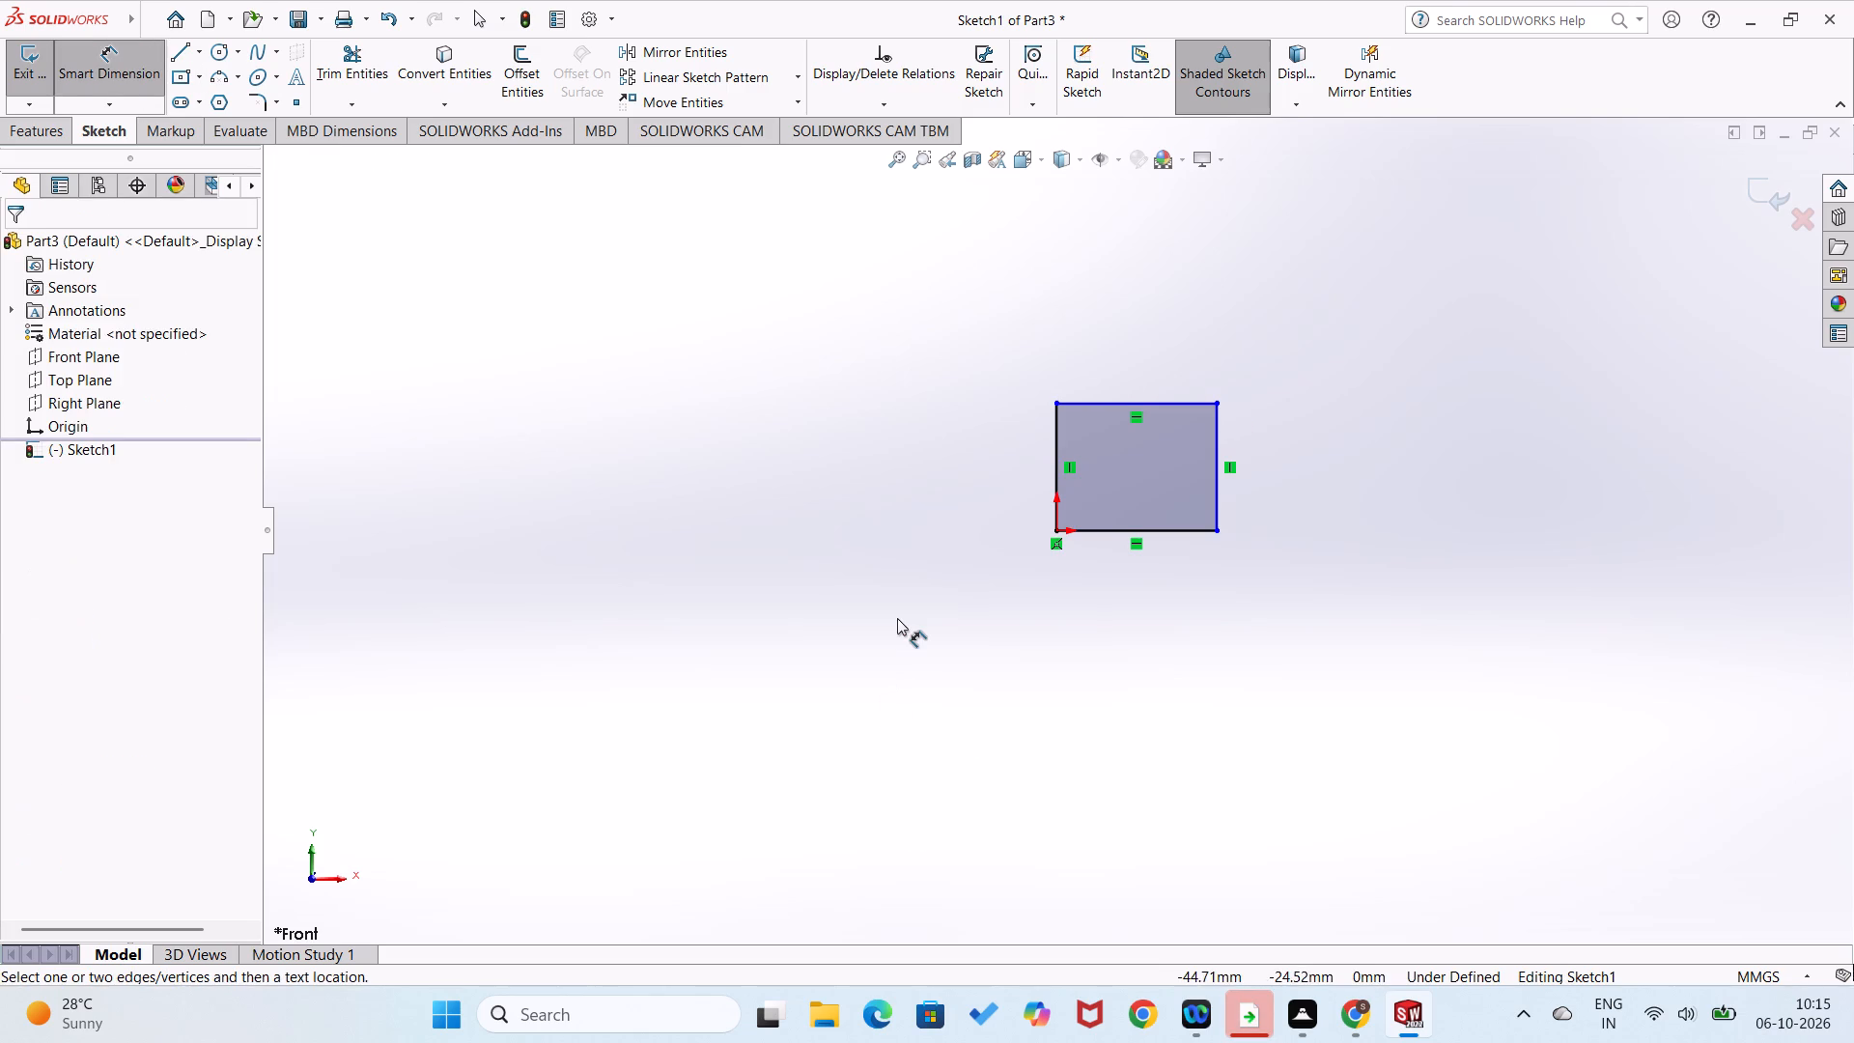
right_drag(1069, 658, 1077, 812)
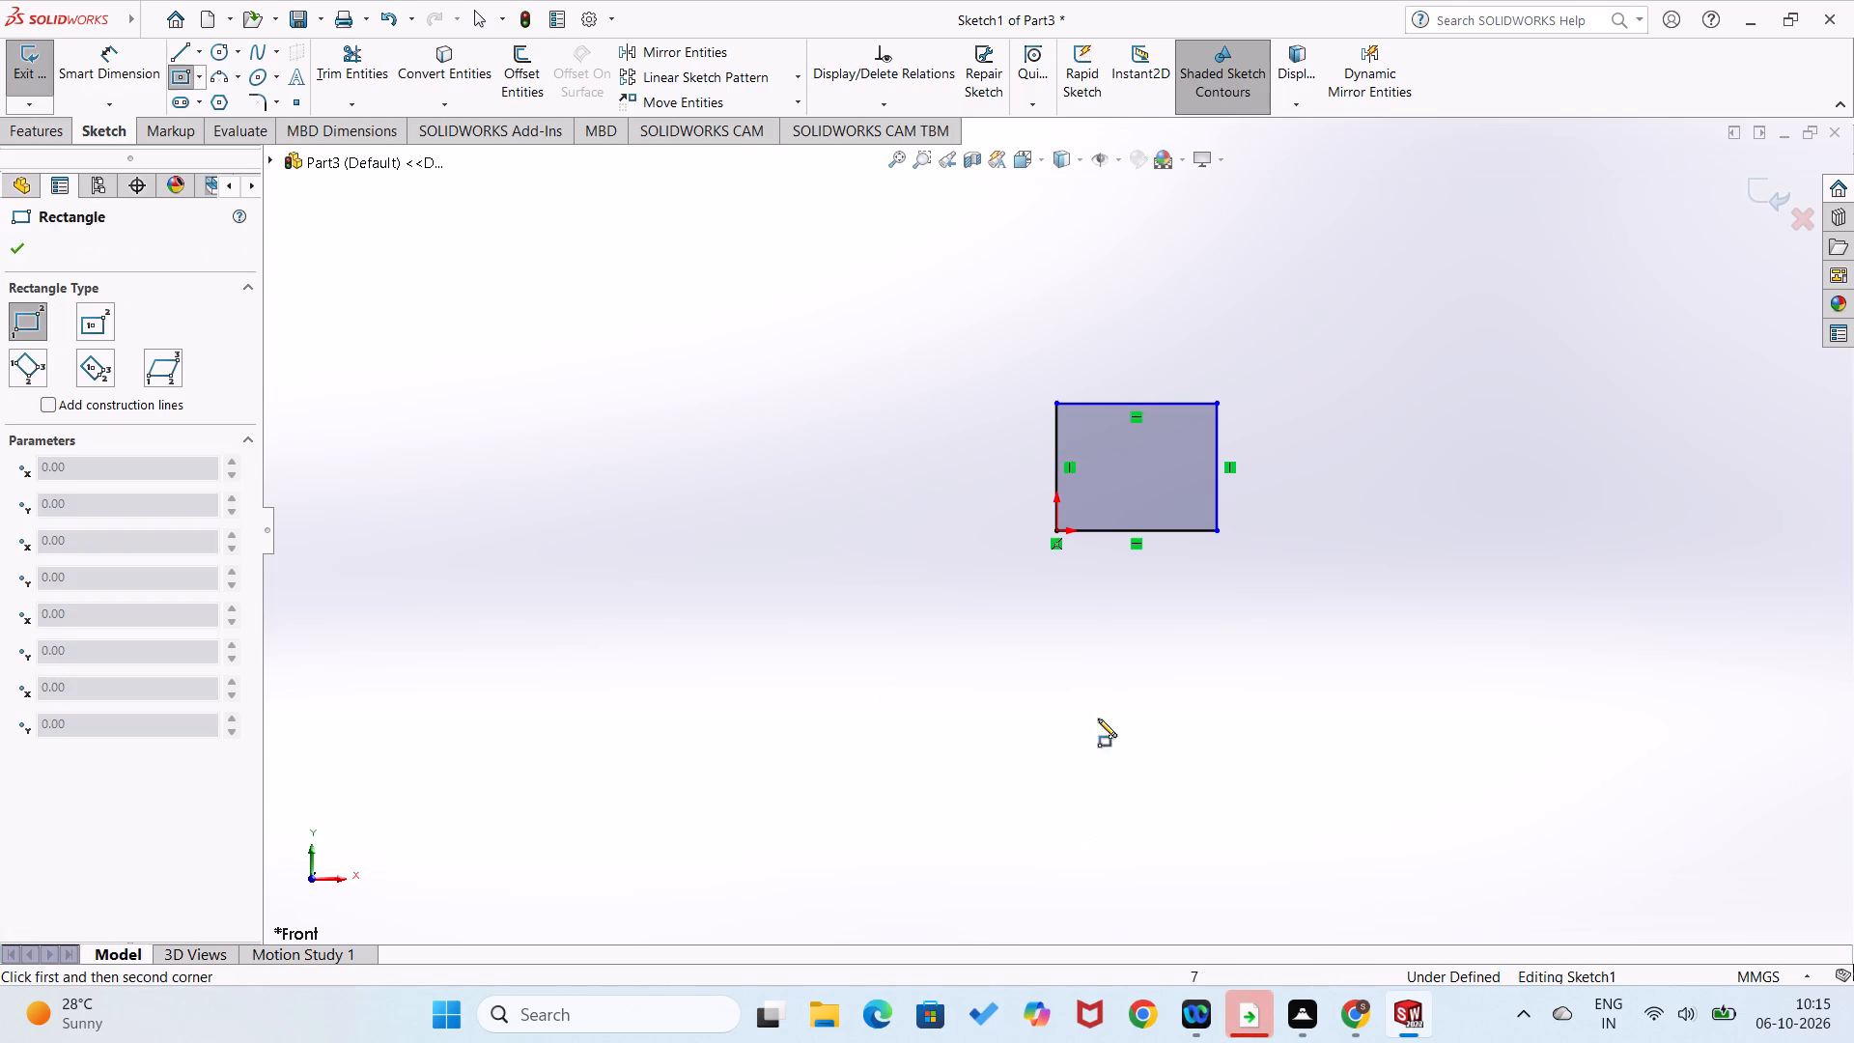
click(1131, 444)
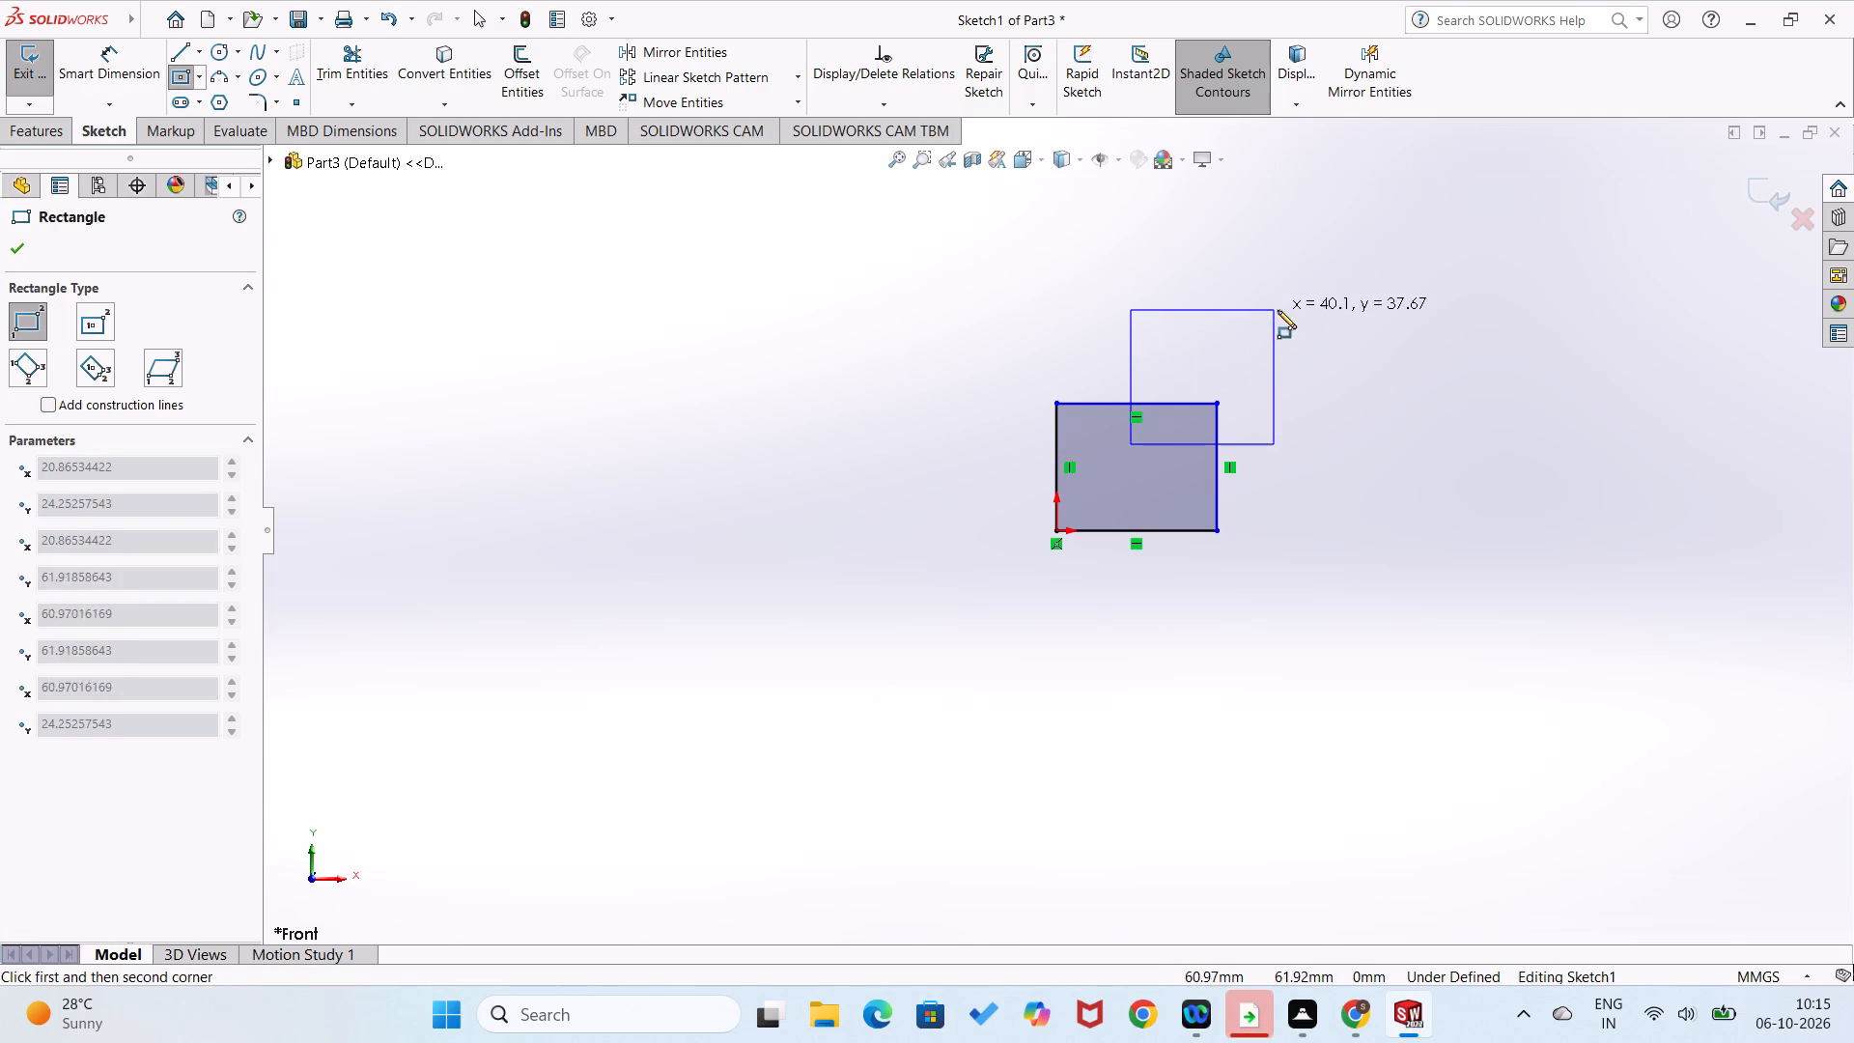
click(1304, 298)
Sketch a third corner rectangle, about 45 × 37 mm, directly above the first and overlapping the second's upper-left corner.
right_drag(964, 641, 782, 451)
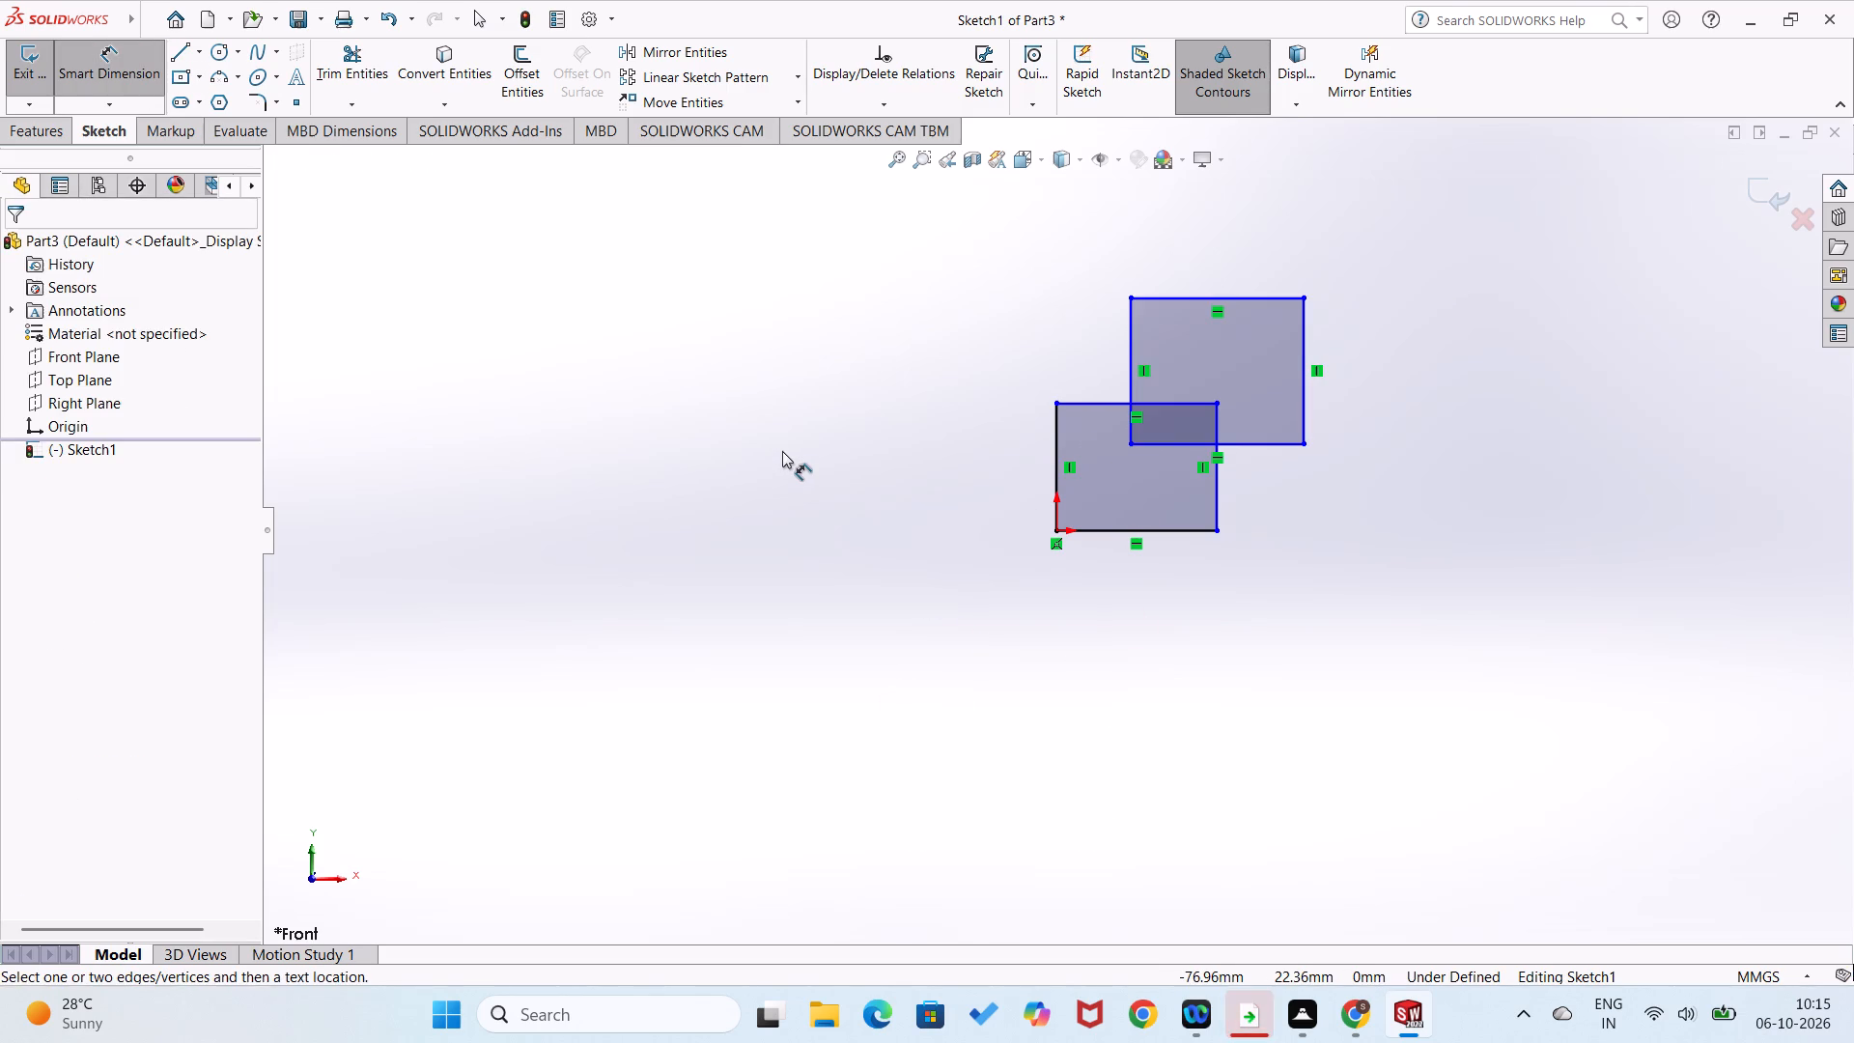
right_drag(857, 548, 772, 588)
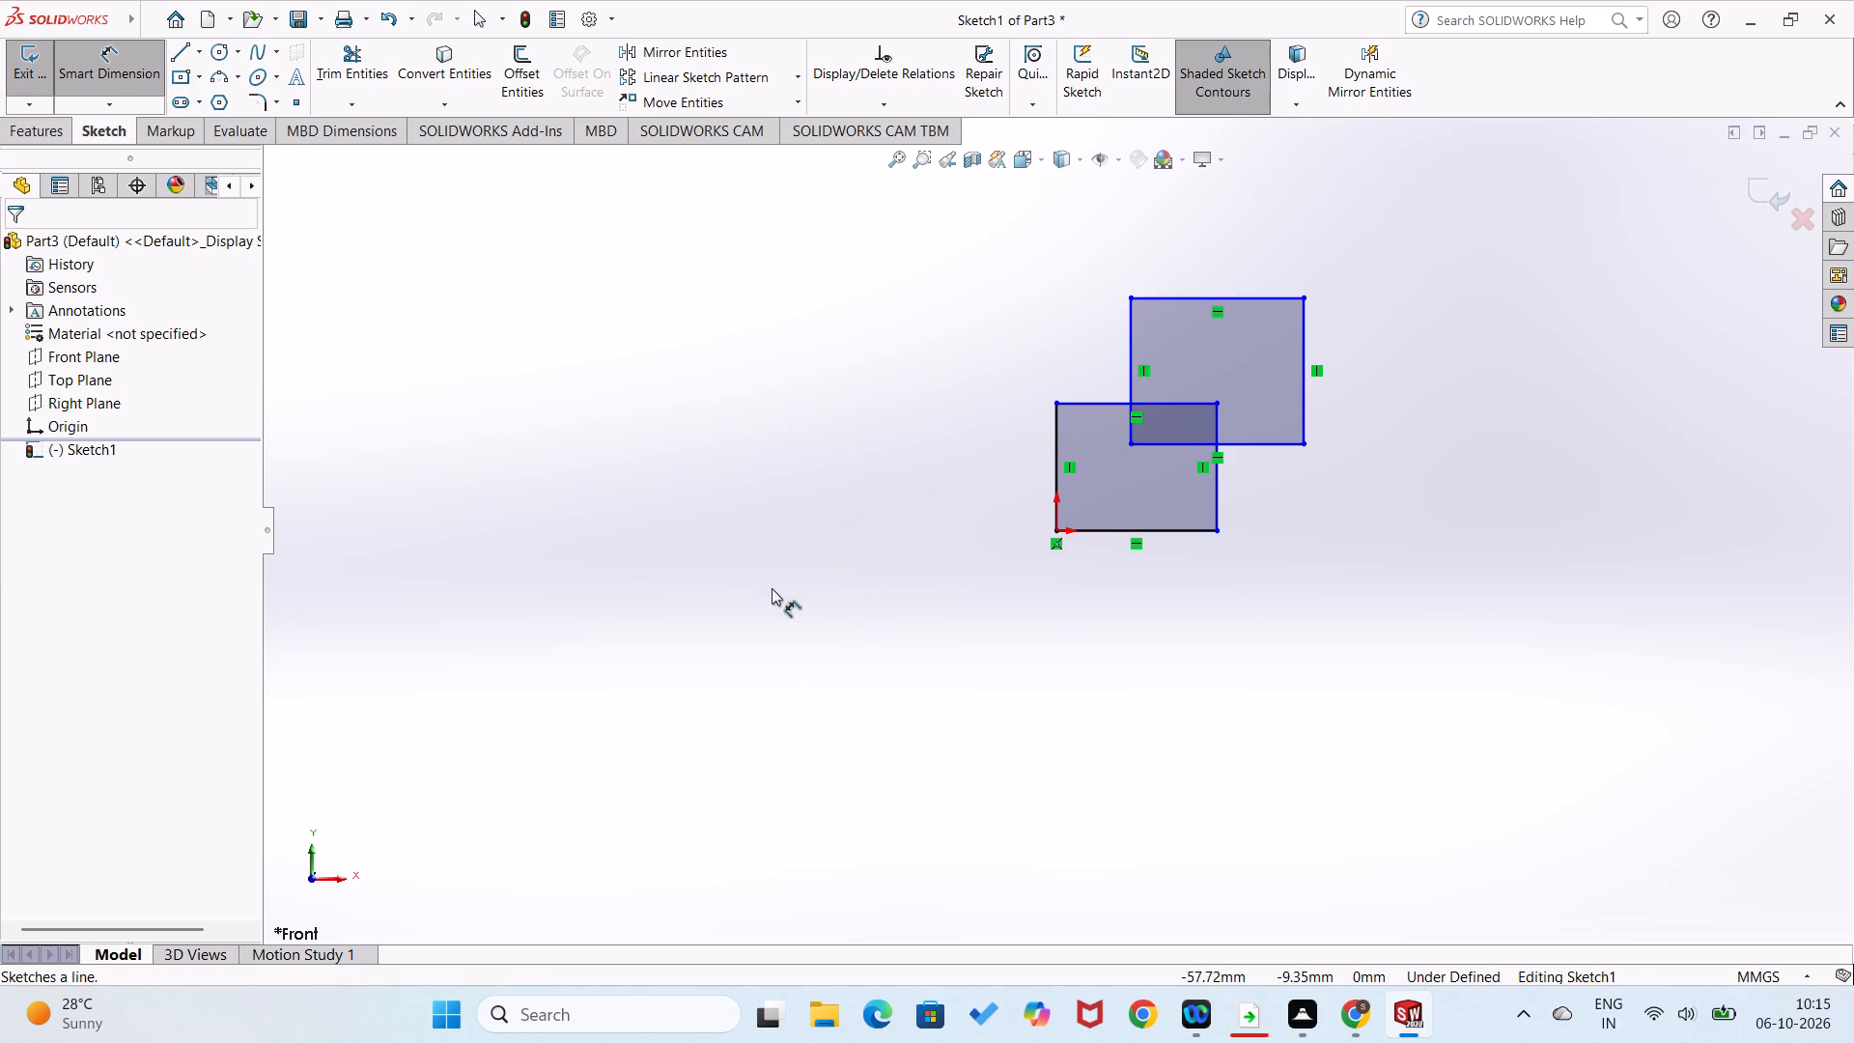
right_drag(772, 588, 773, 588)
right_drag(878, 559, 838, 742)
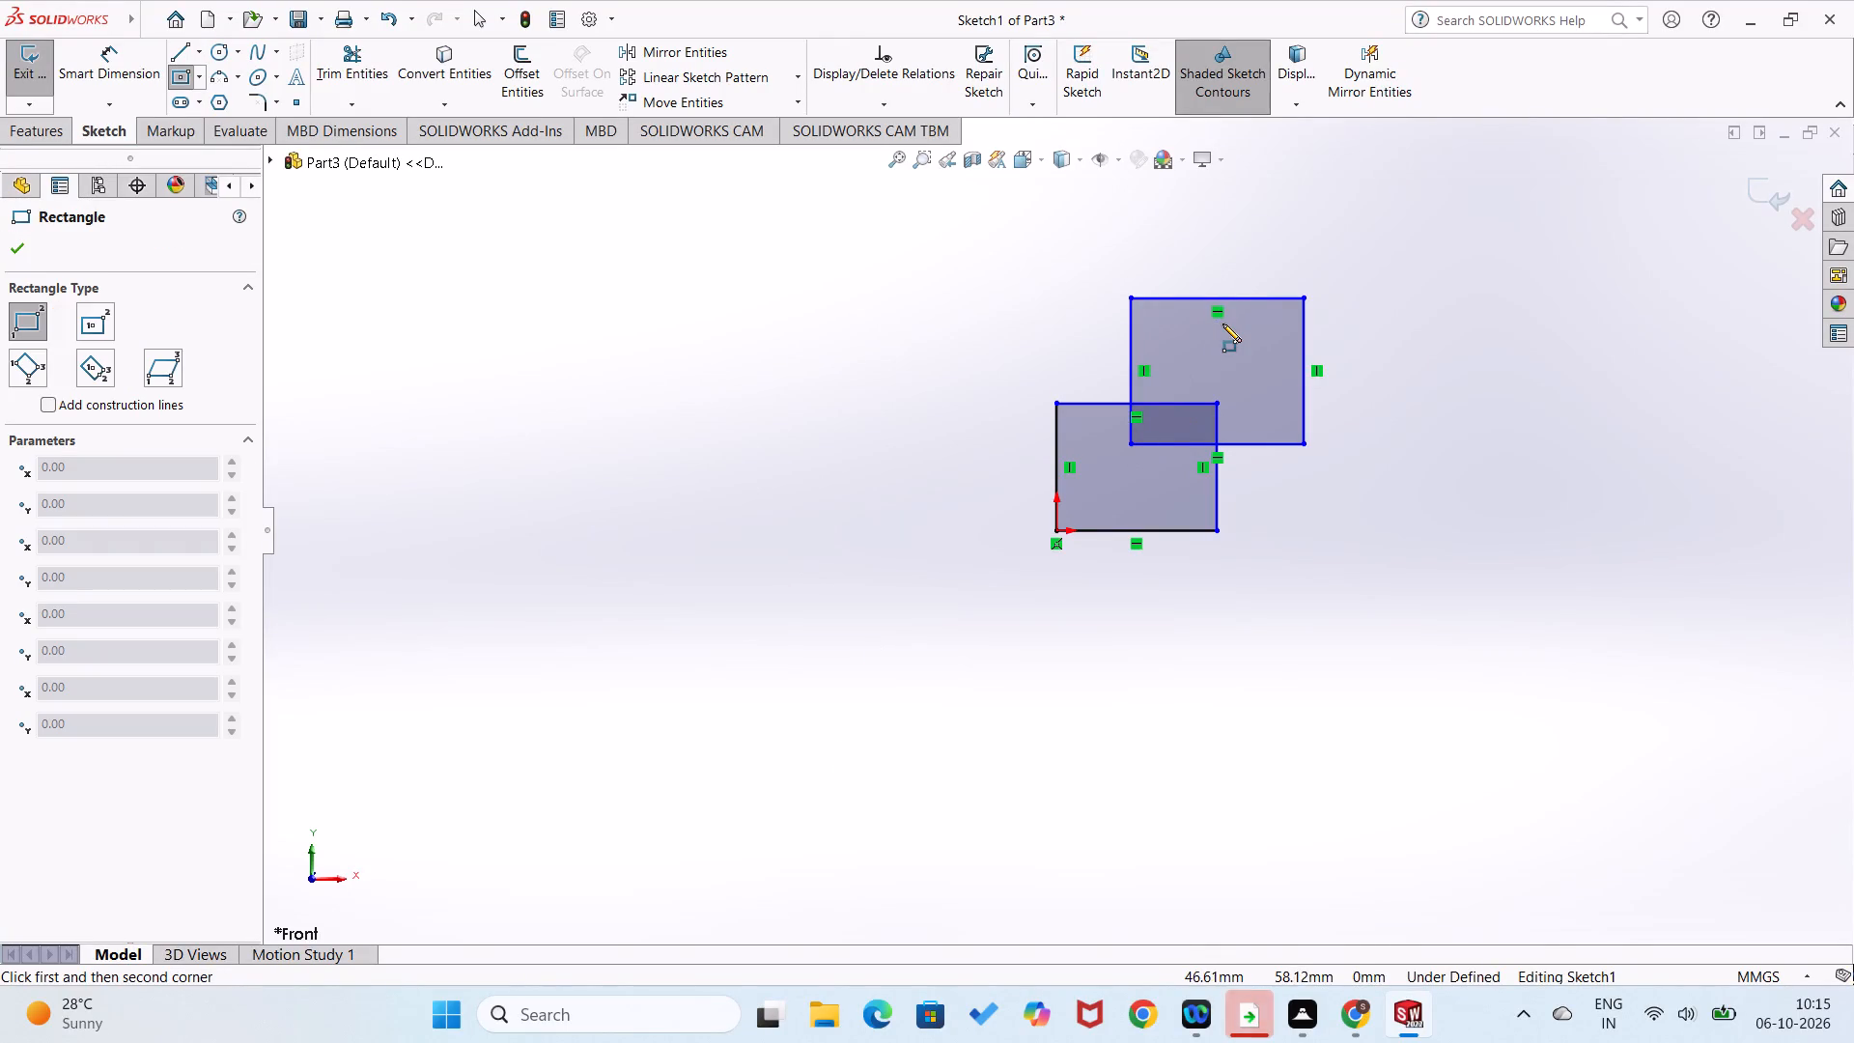
click(1214, 327)
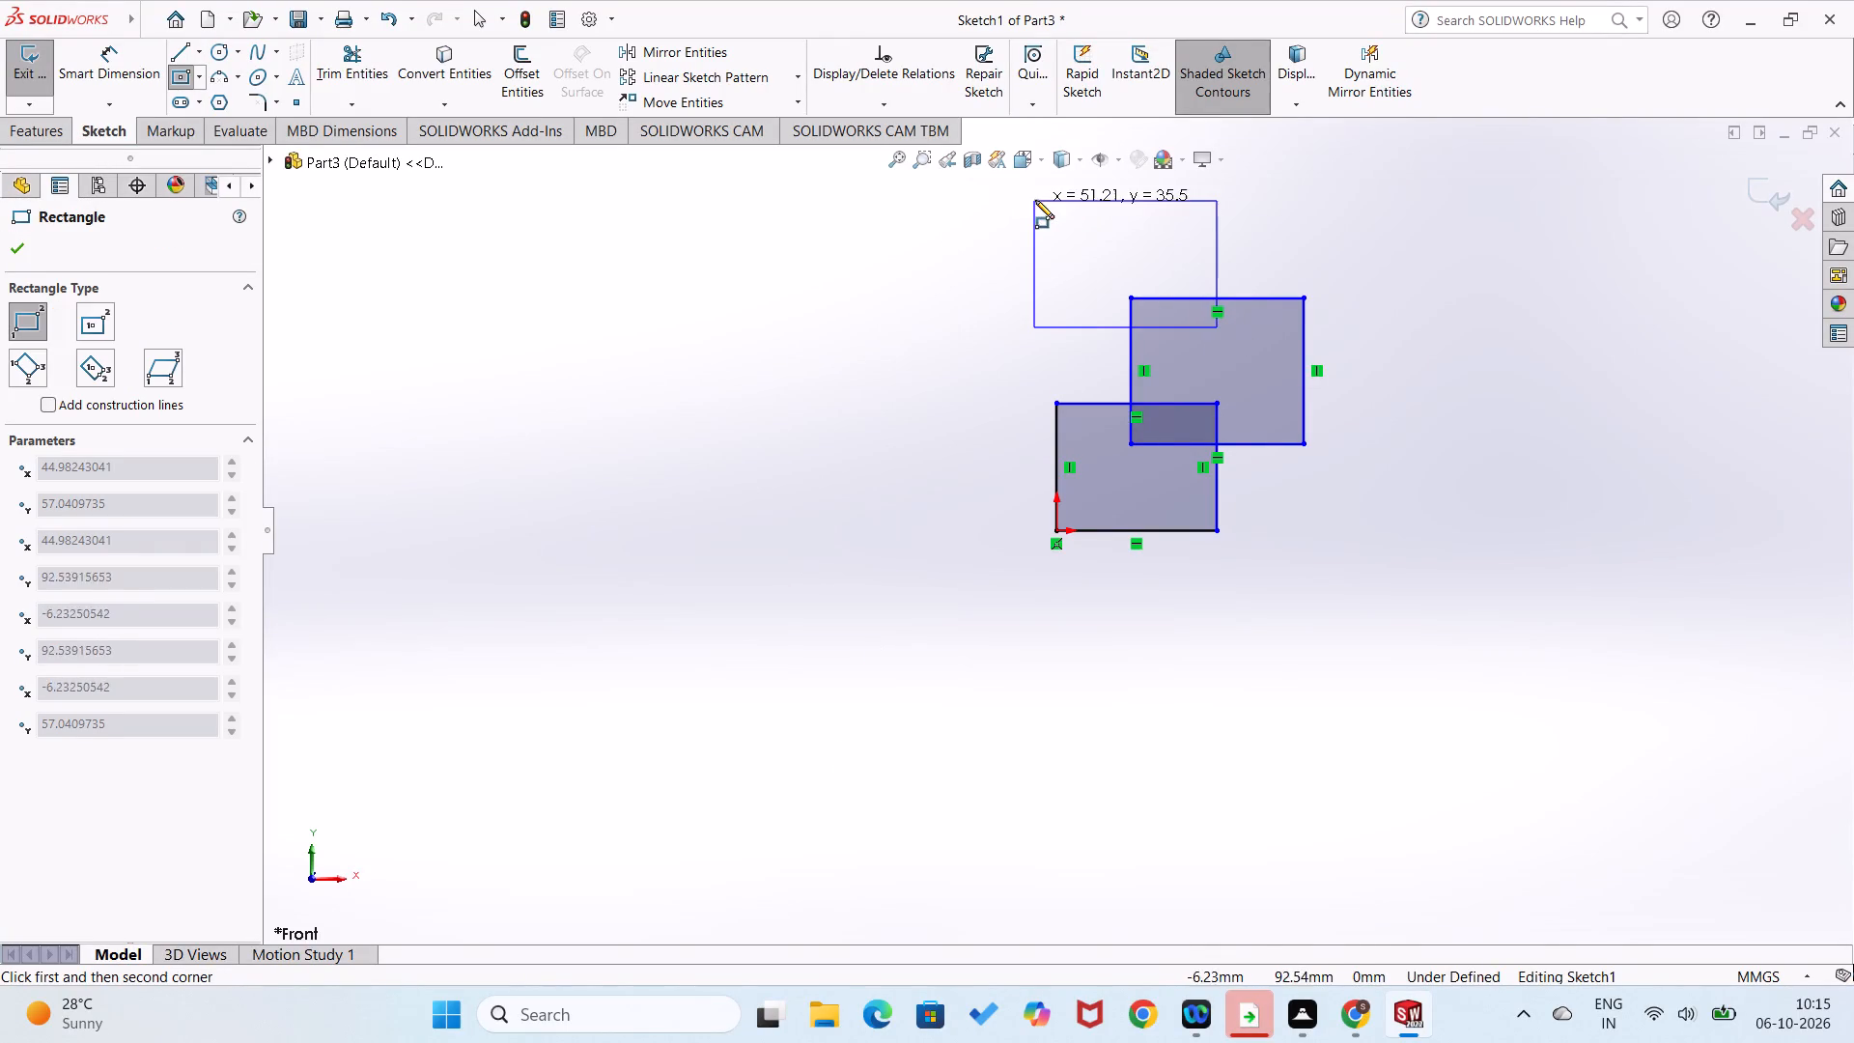
click(1054, 194)
Dimension the vertical distance from the origin to the top rectangle's upper-left corner at 75 mm.
right_drag(933, 493, 933, 468)
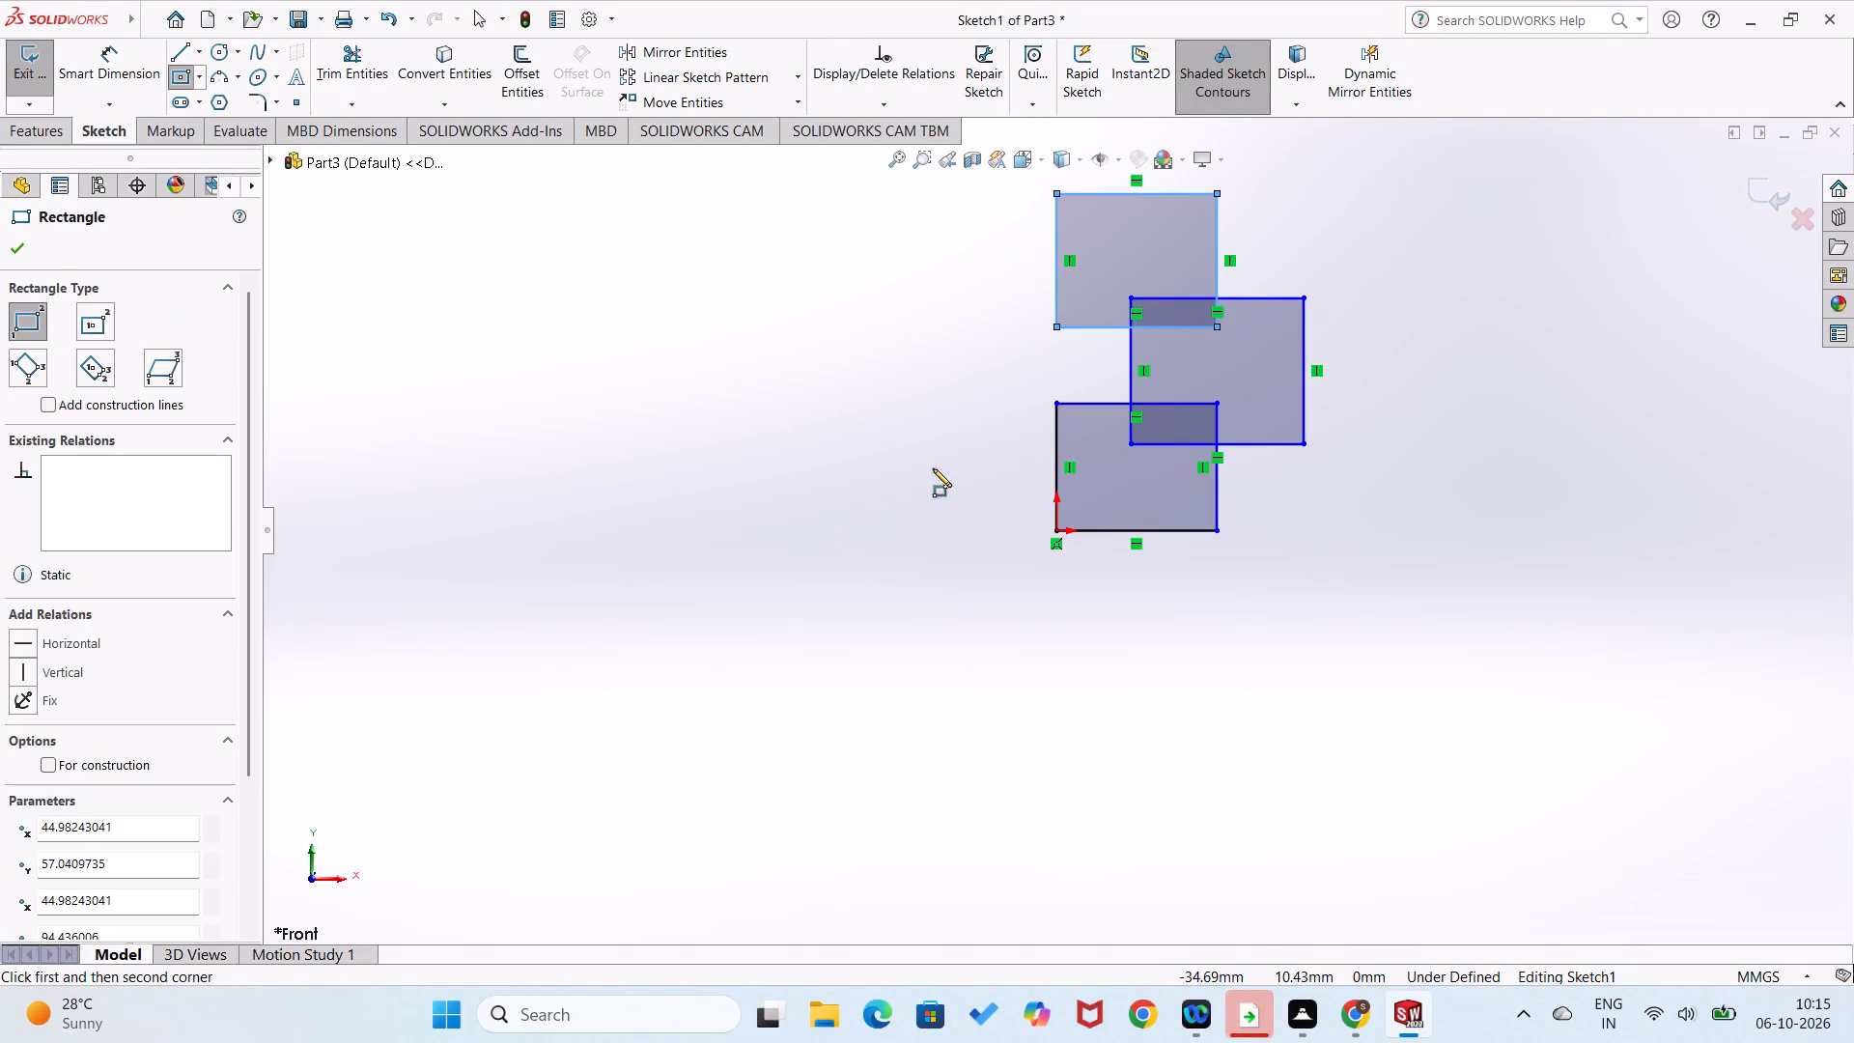
right_drag(933, 468, 932, 348)
click(1055, 528)
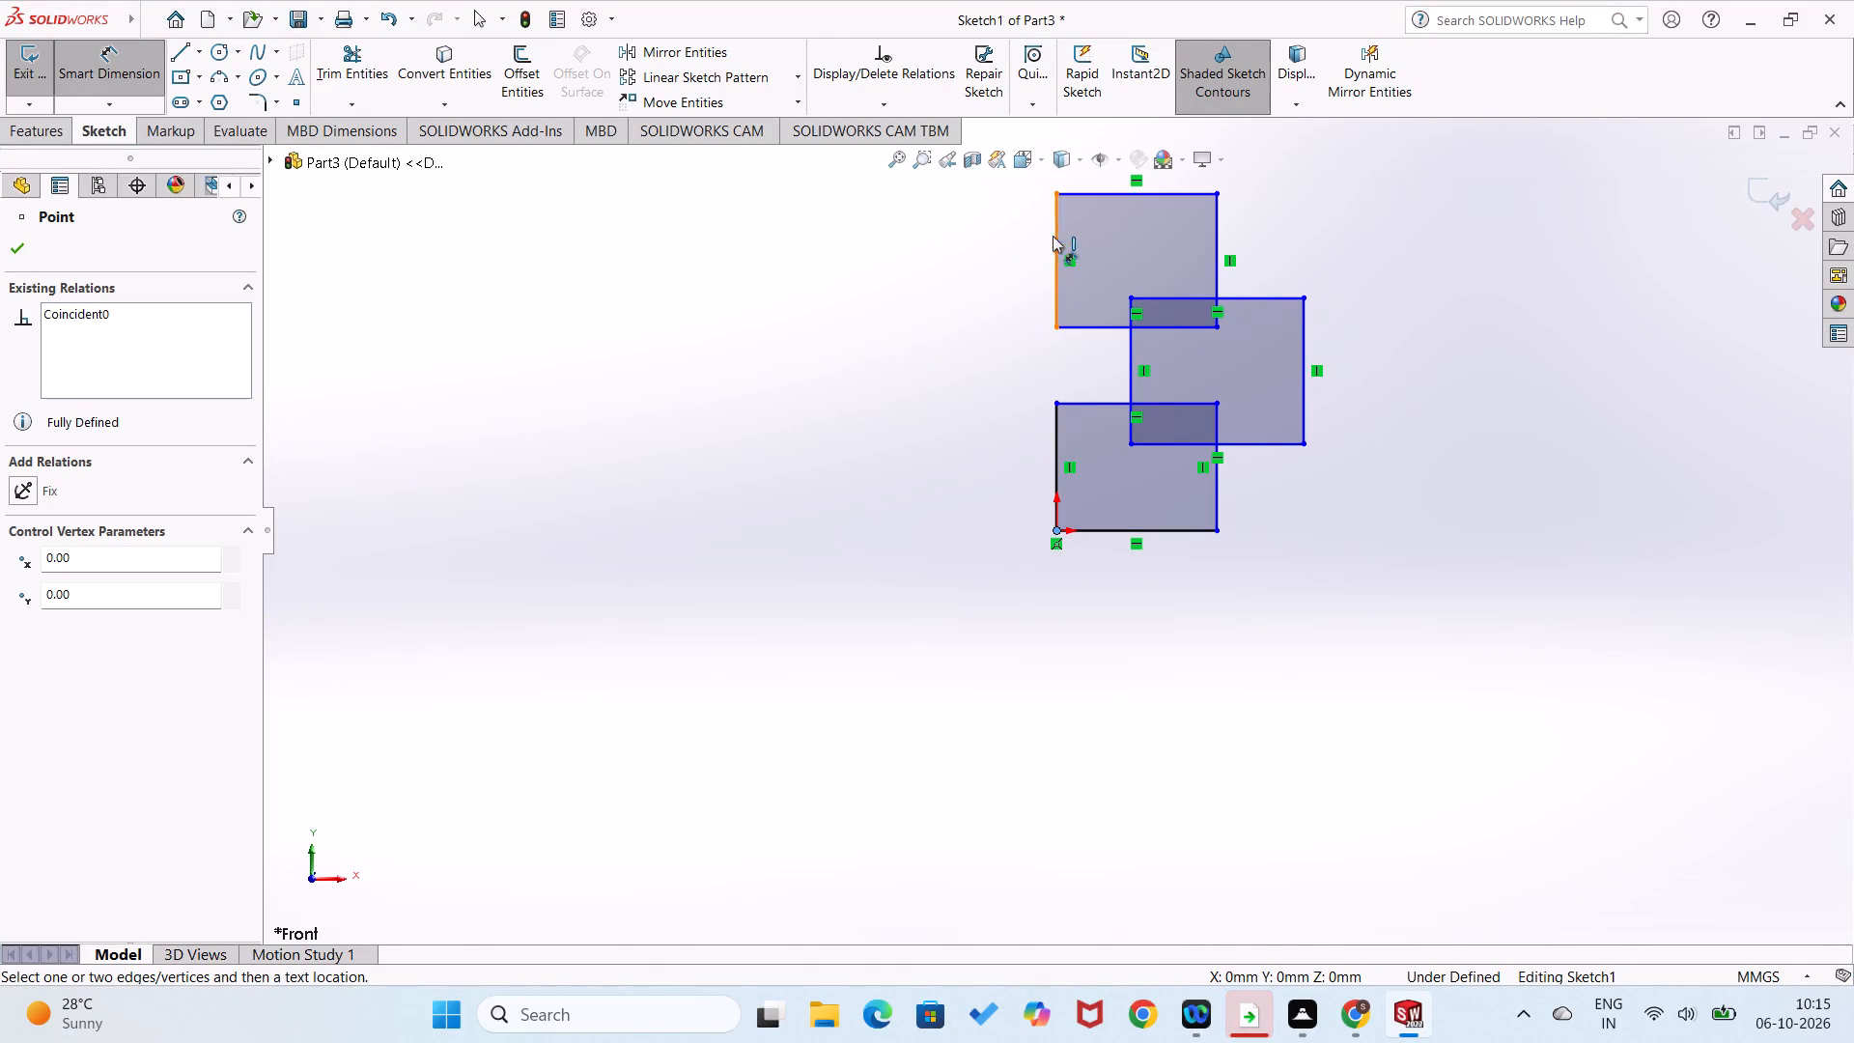
click(1055, 190)
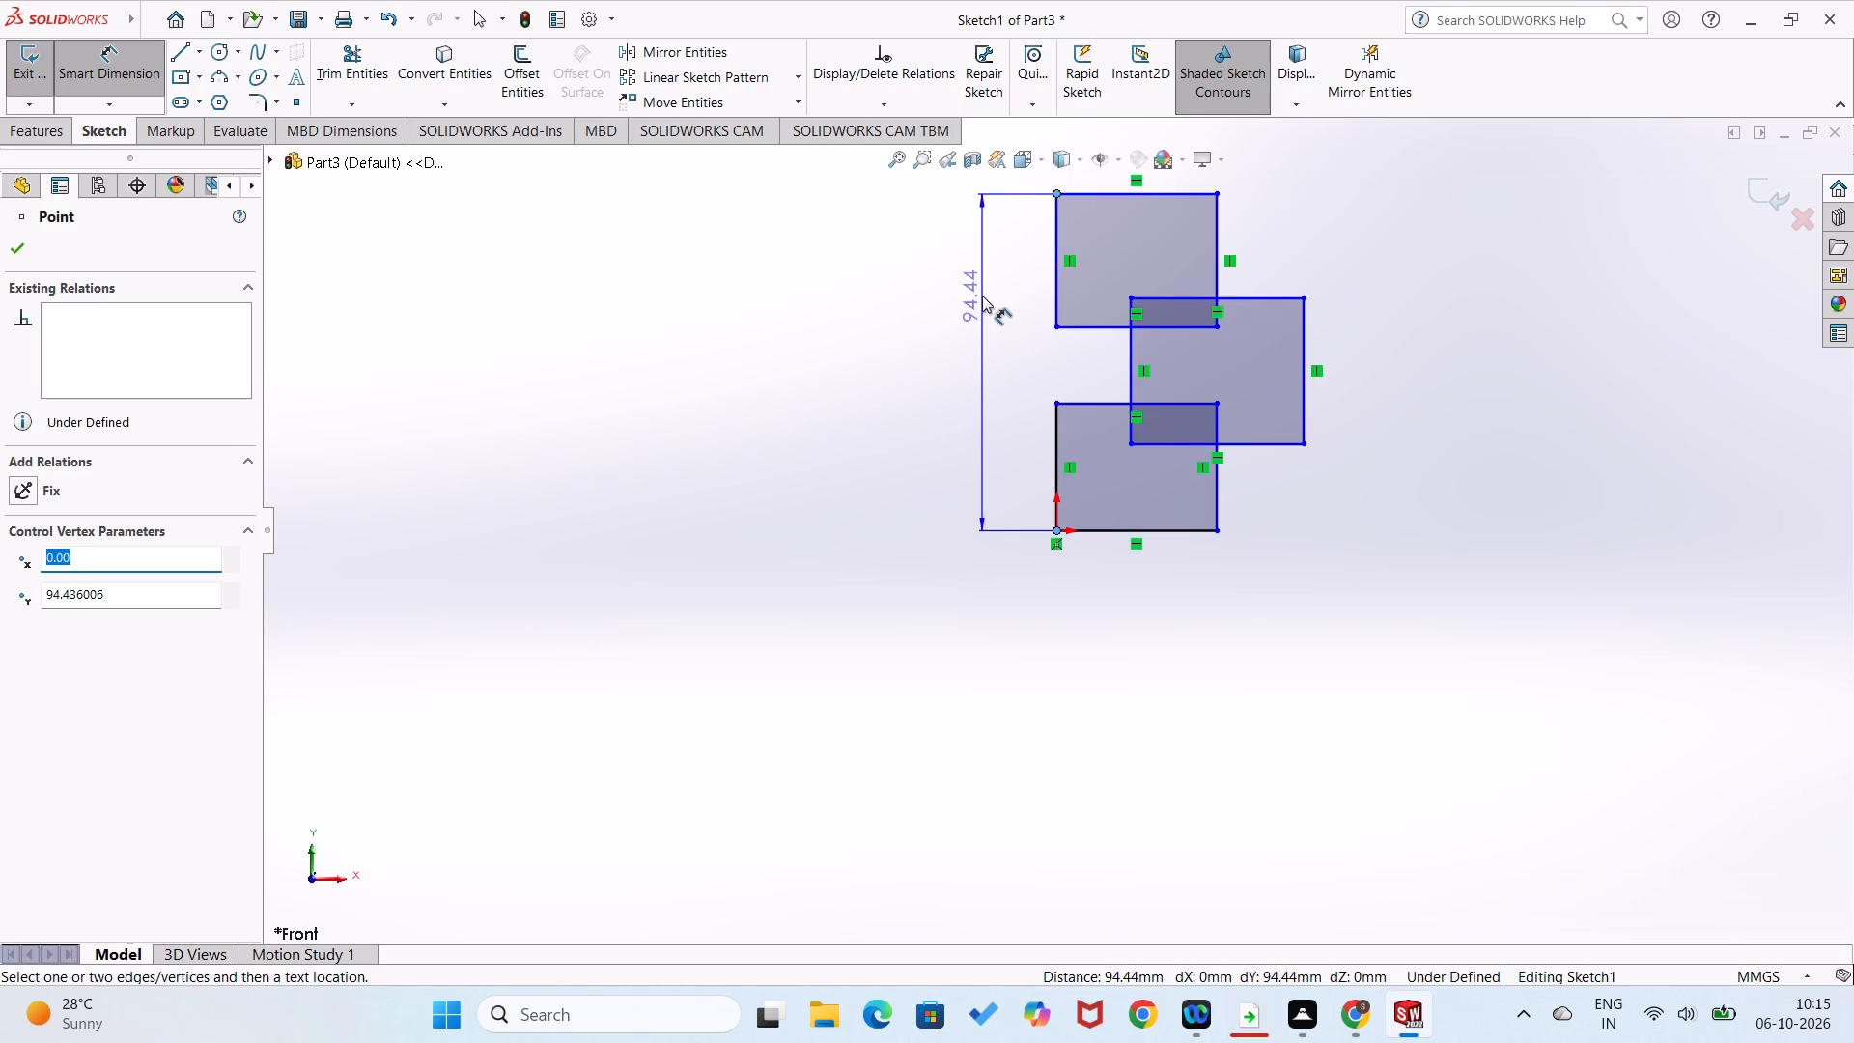
click(982, 296)
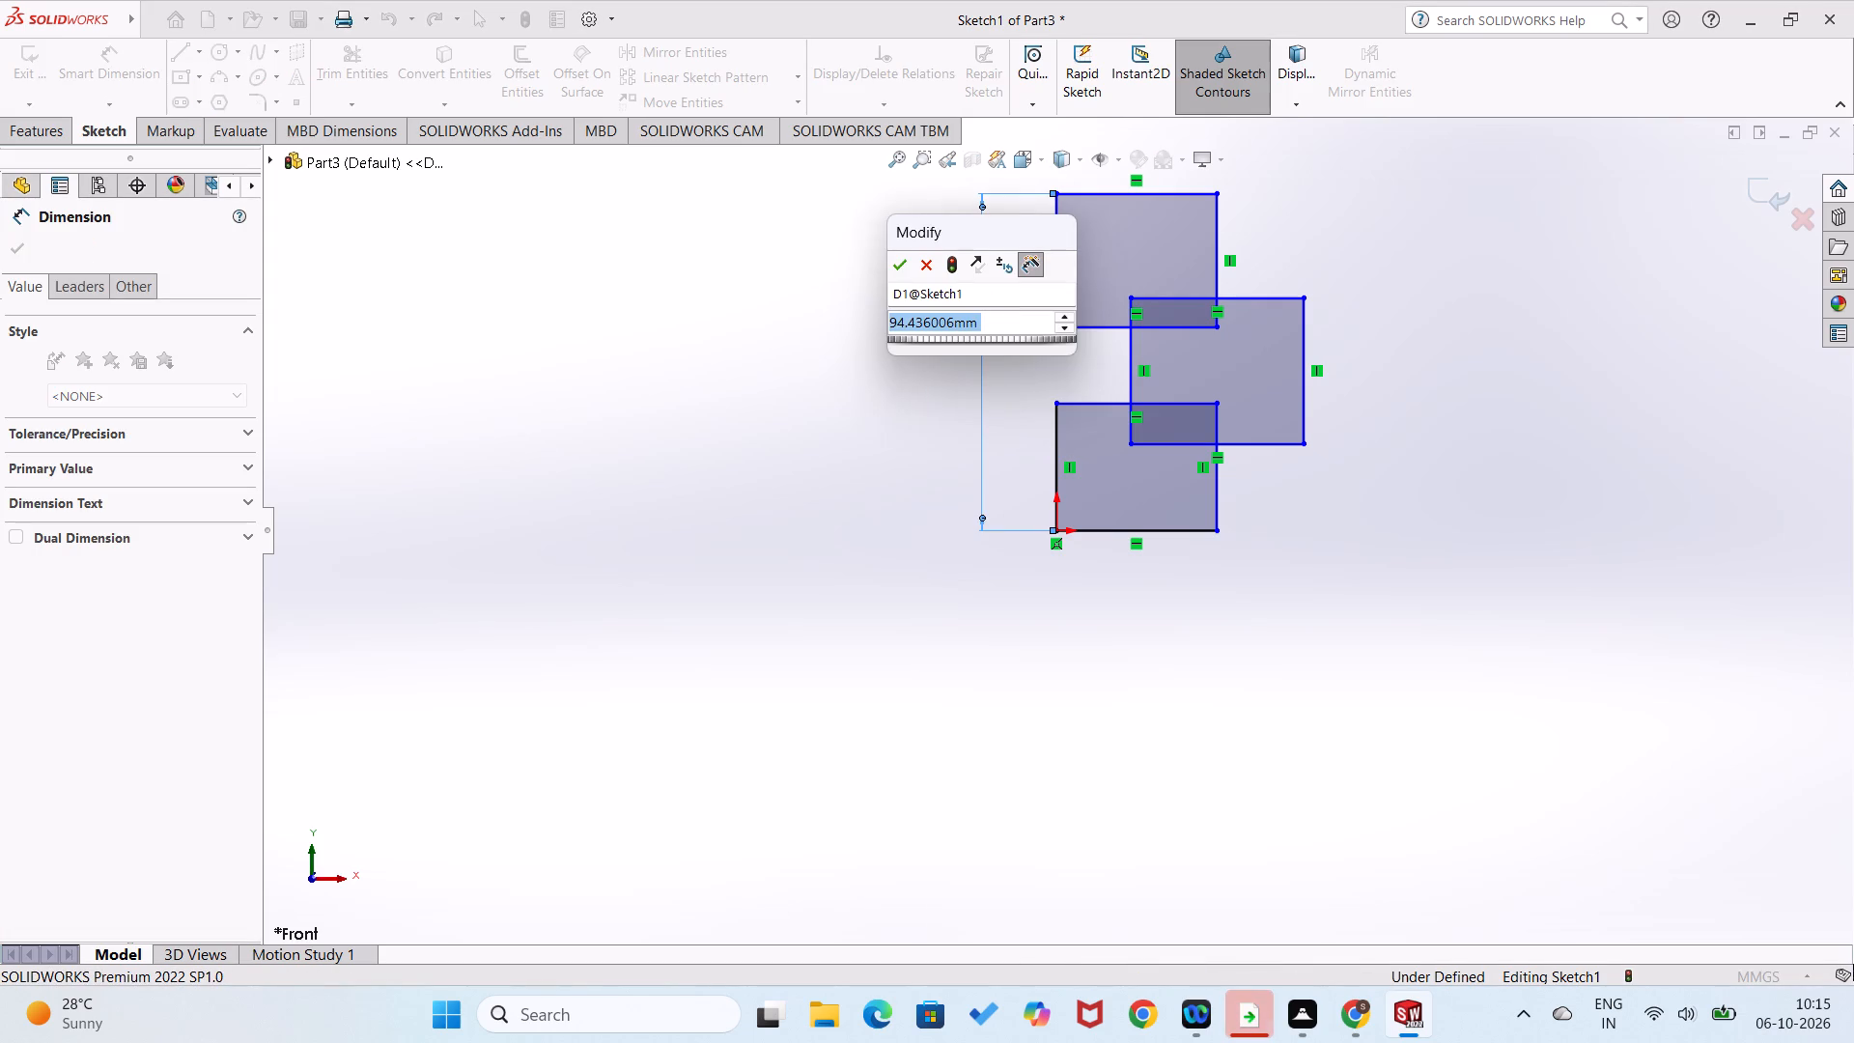
text(75)
key(Return)
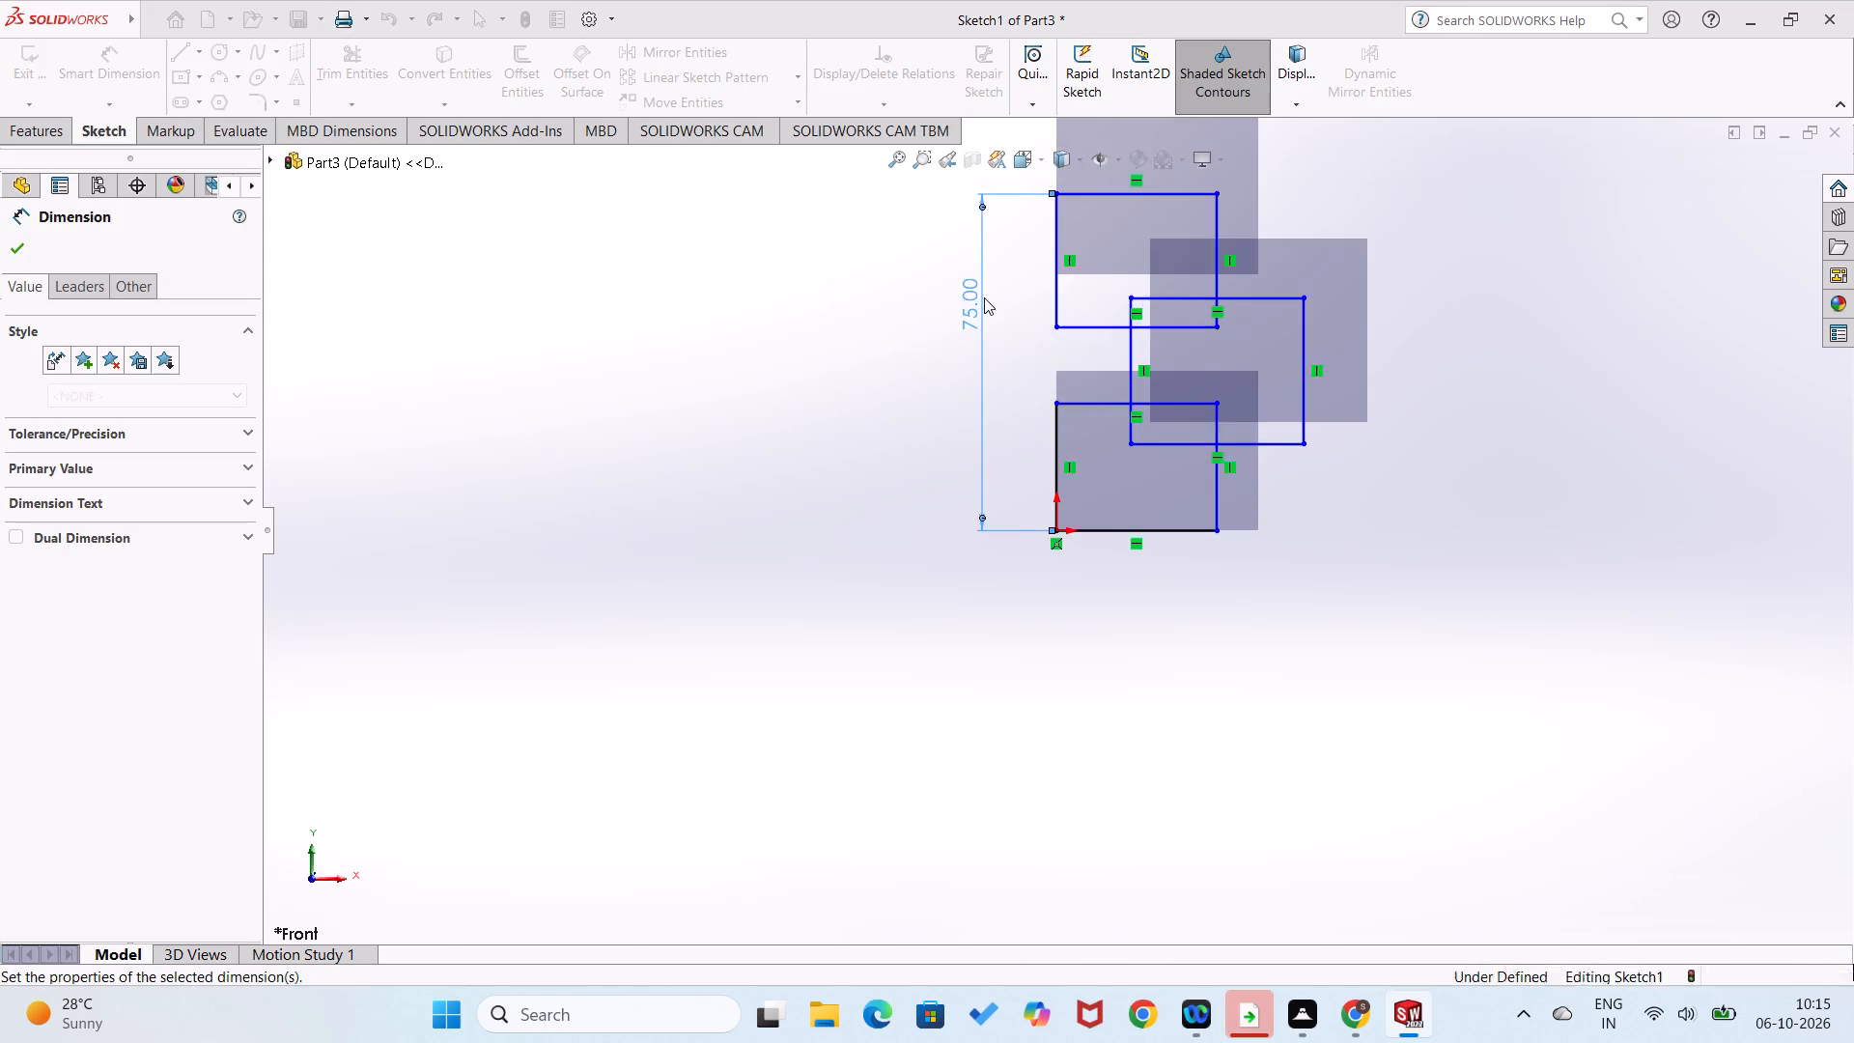
click(885, 501)
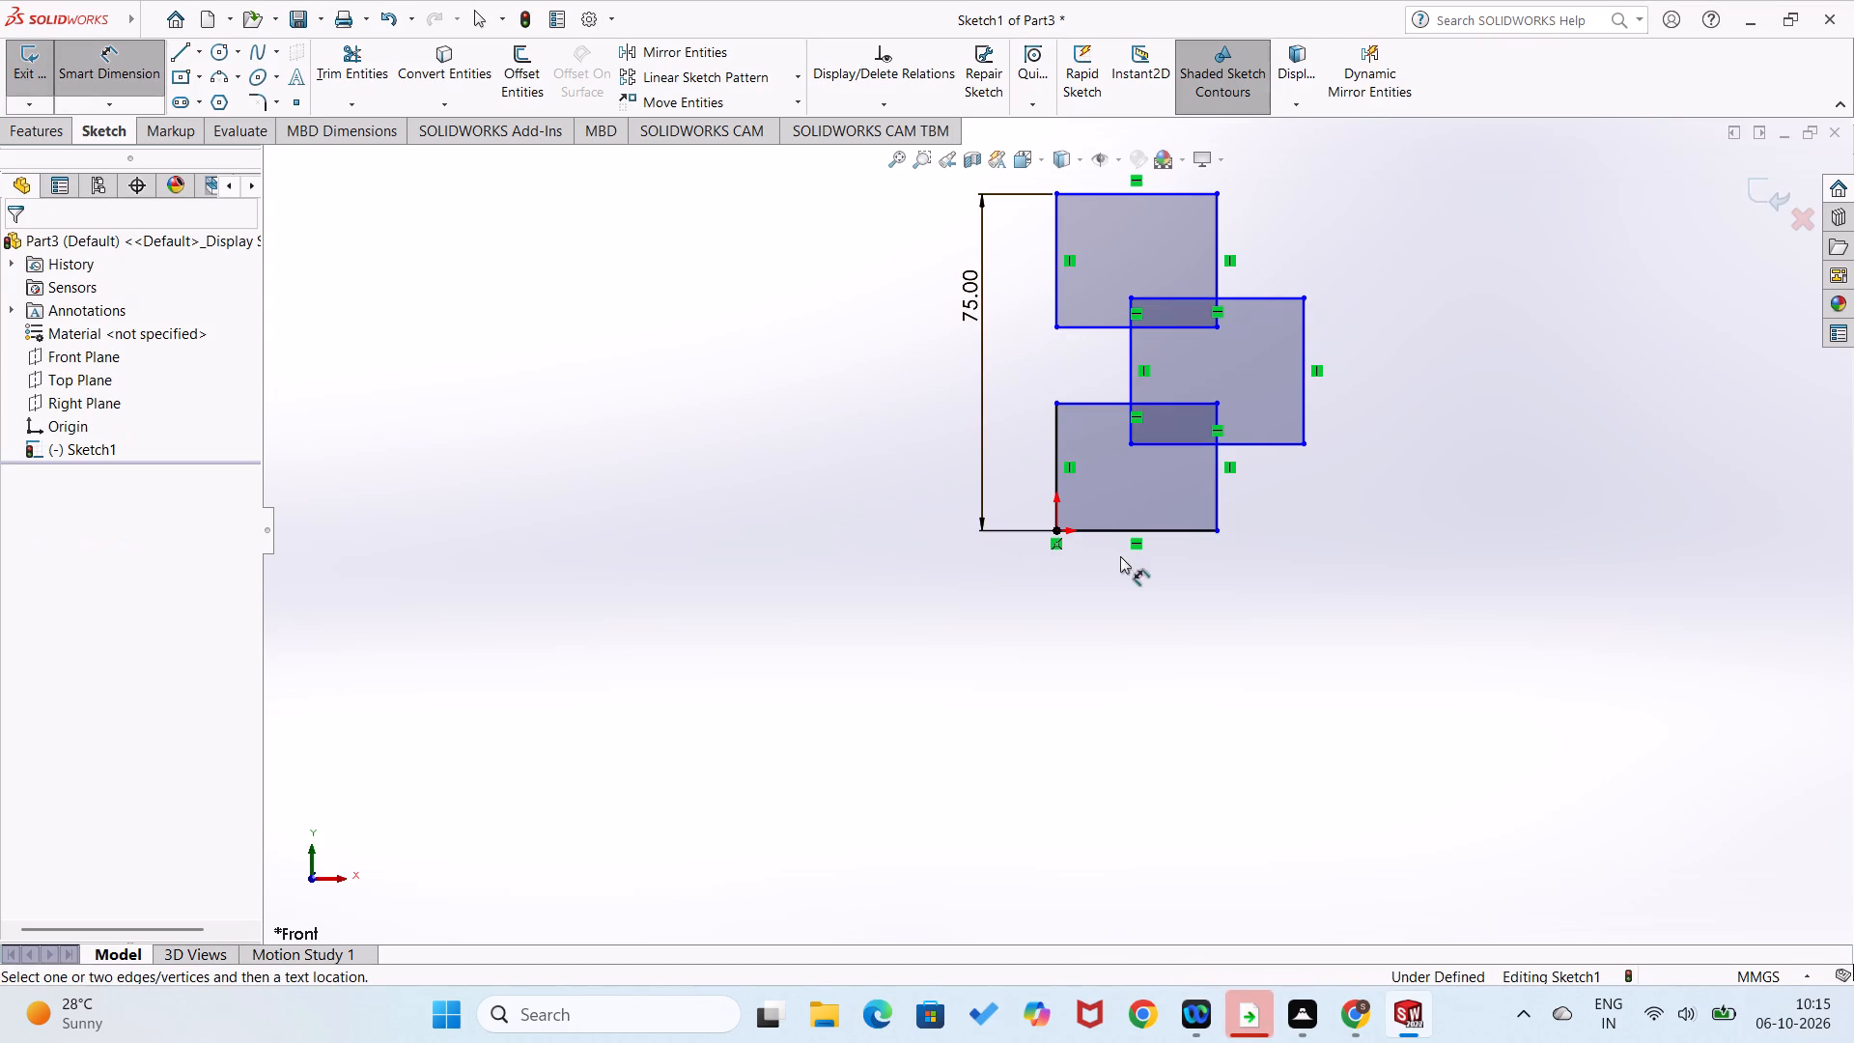
click(1155, 538)
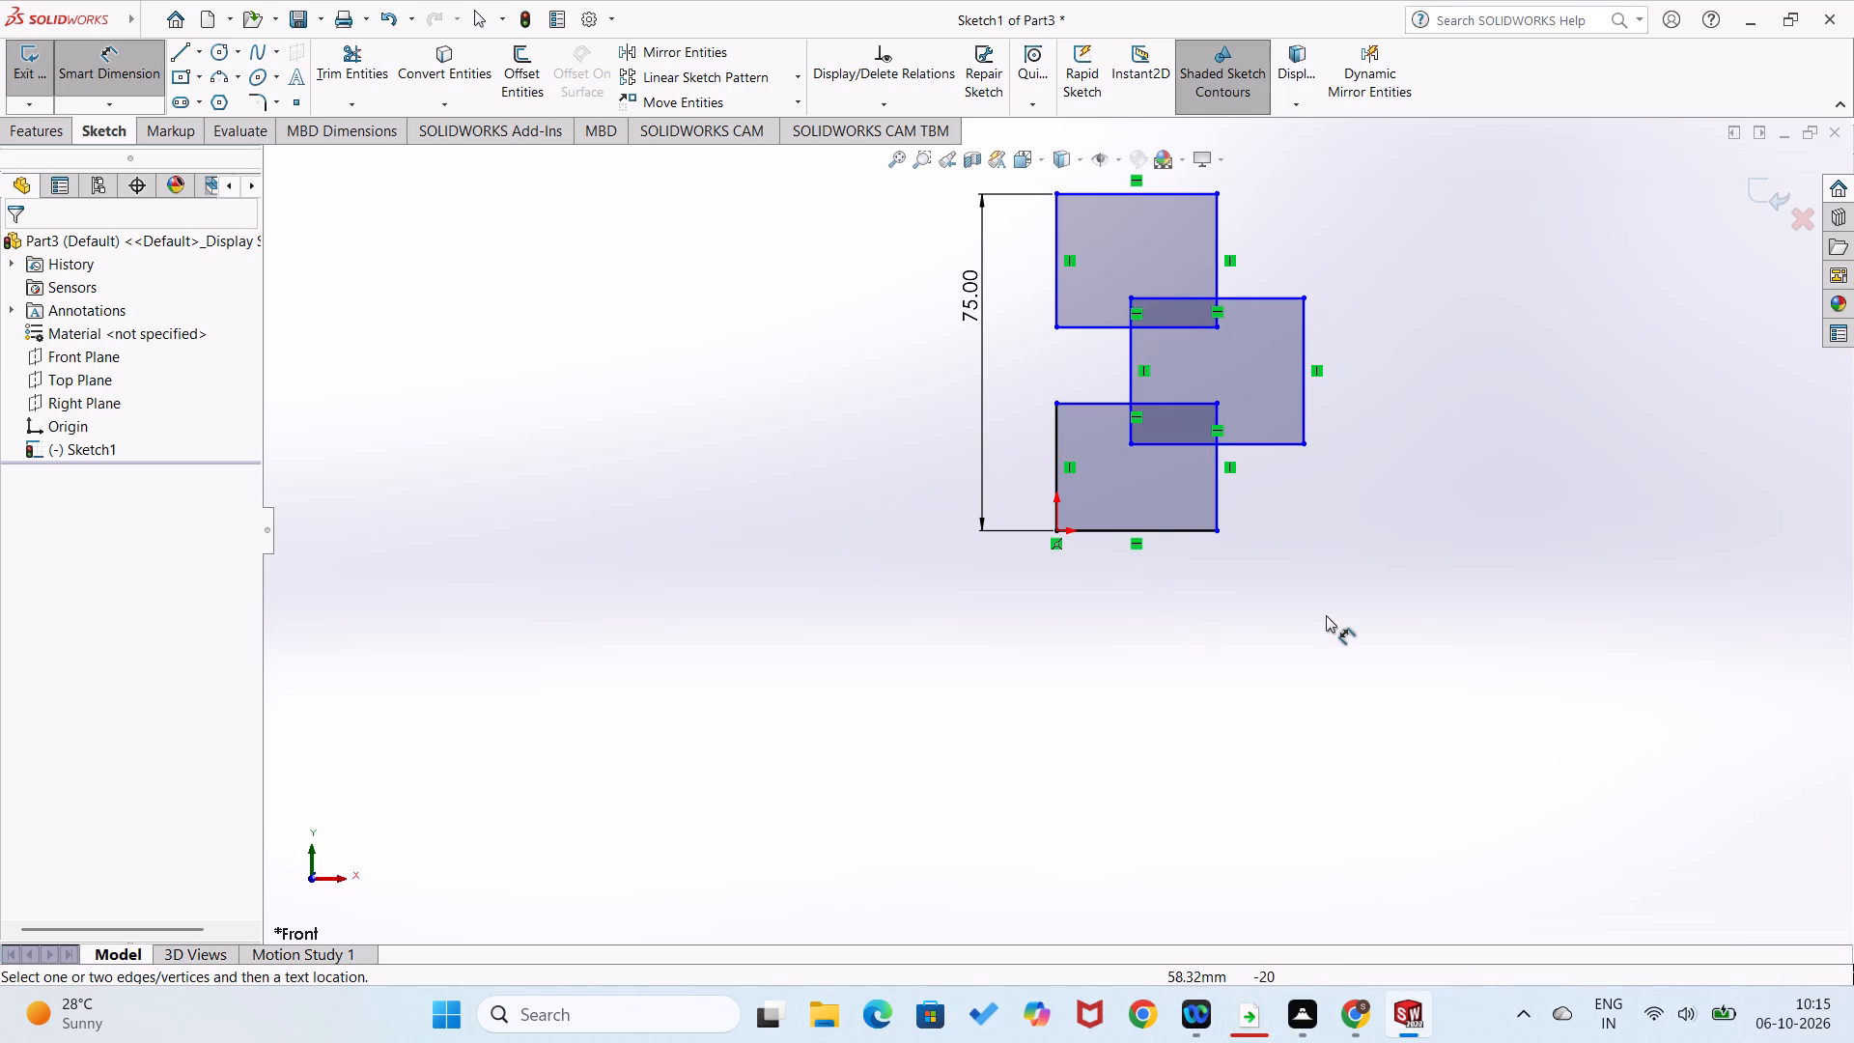
Sketch a fourth corner rectangle, about 28 mm high, level with the first and overlapping the middle rectangle's lower-right corner.
right_drag(1330, 607, 1161, 833)
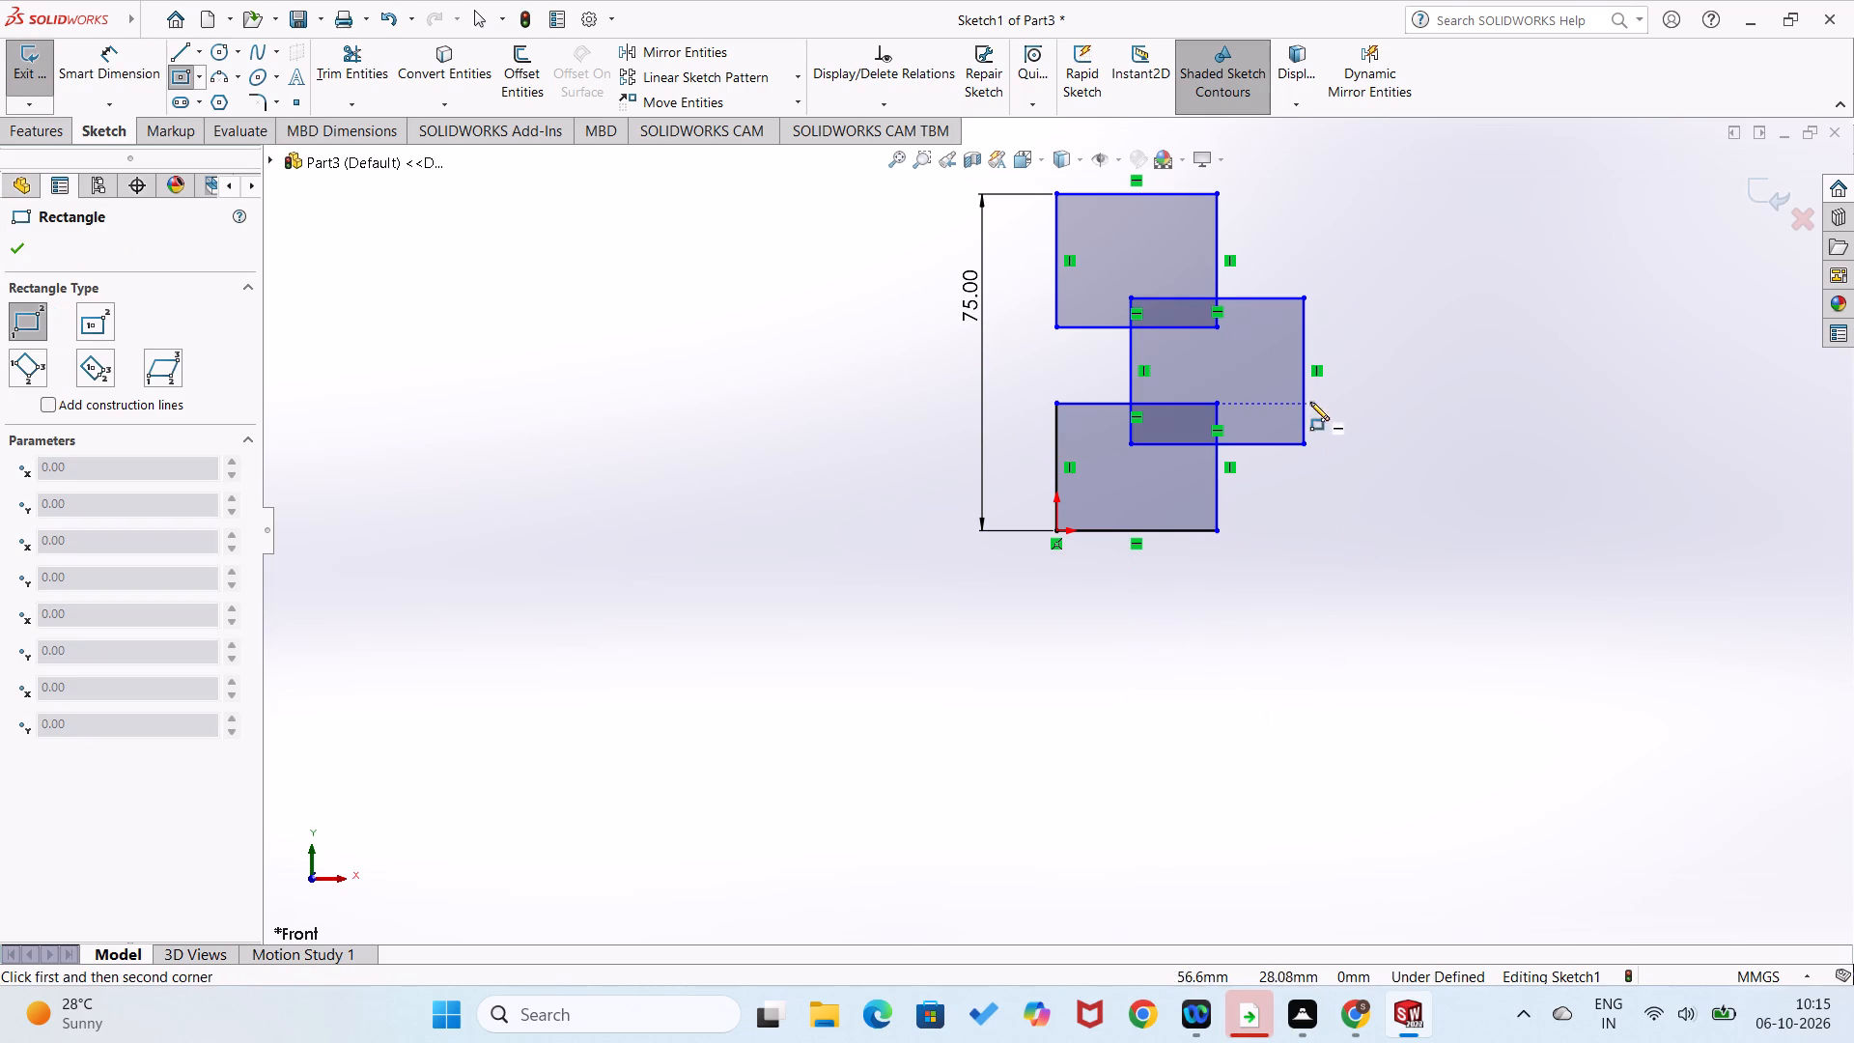
click(1270, 403)
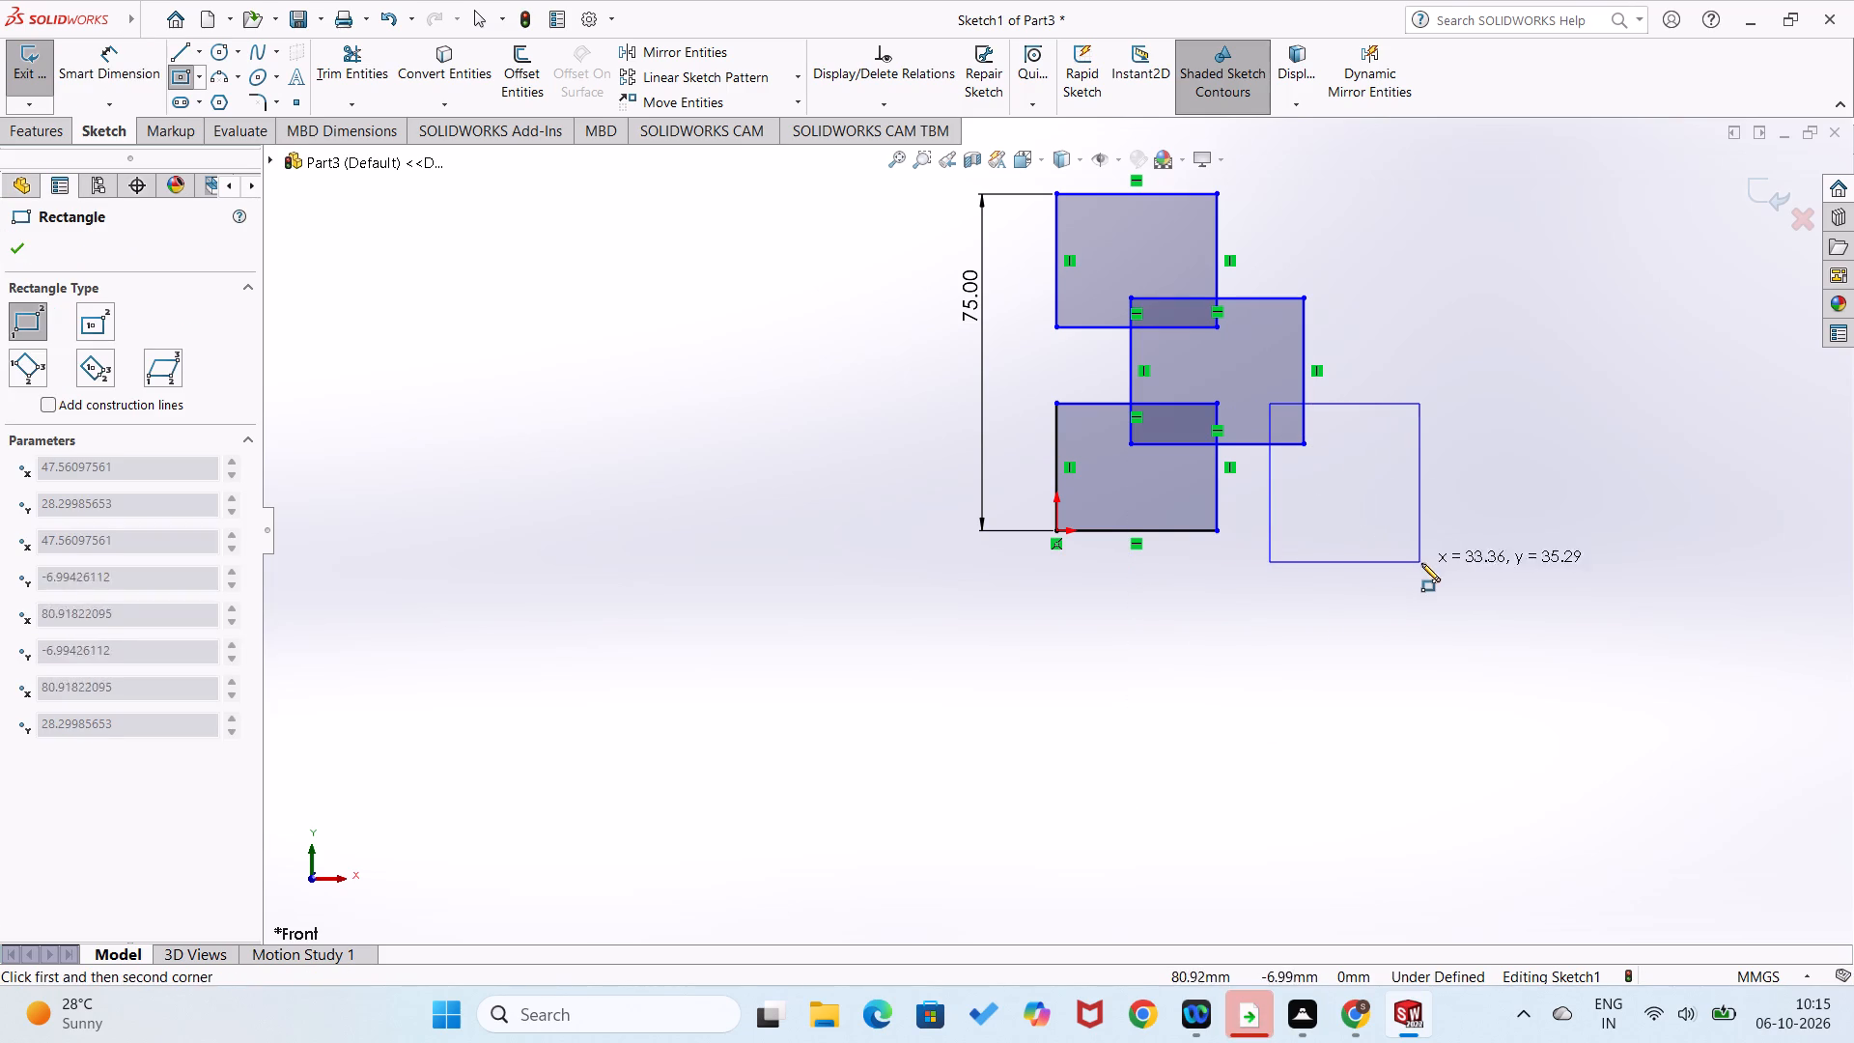
click(1424, 534)
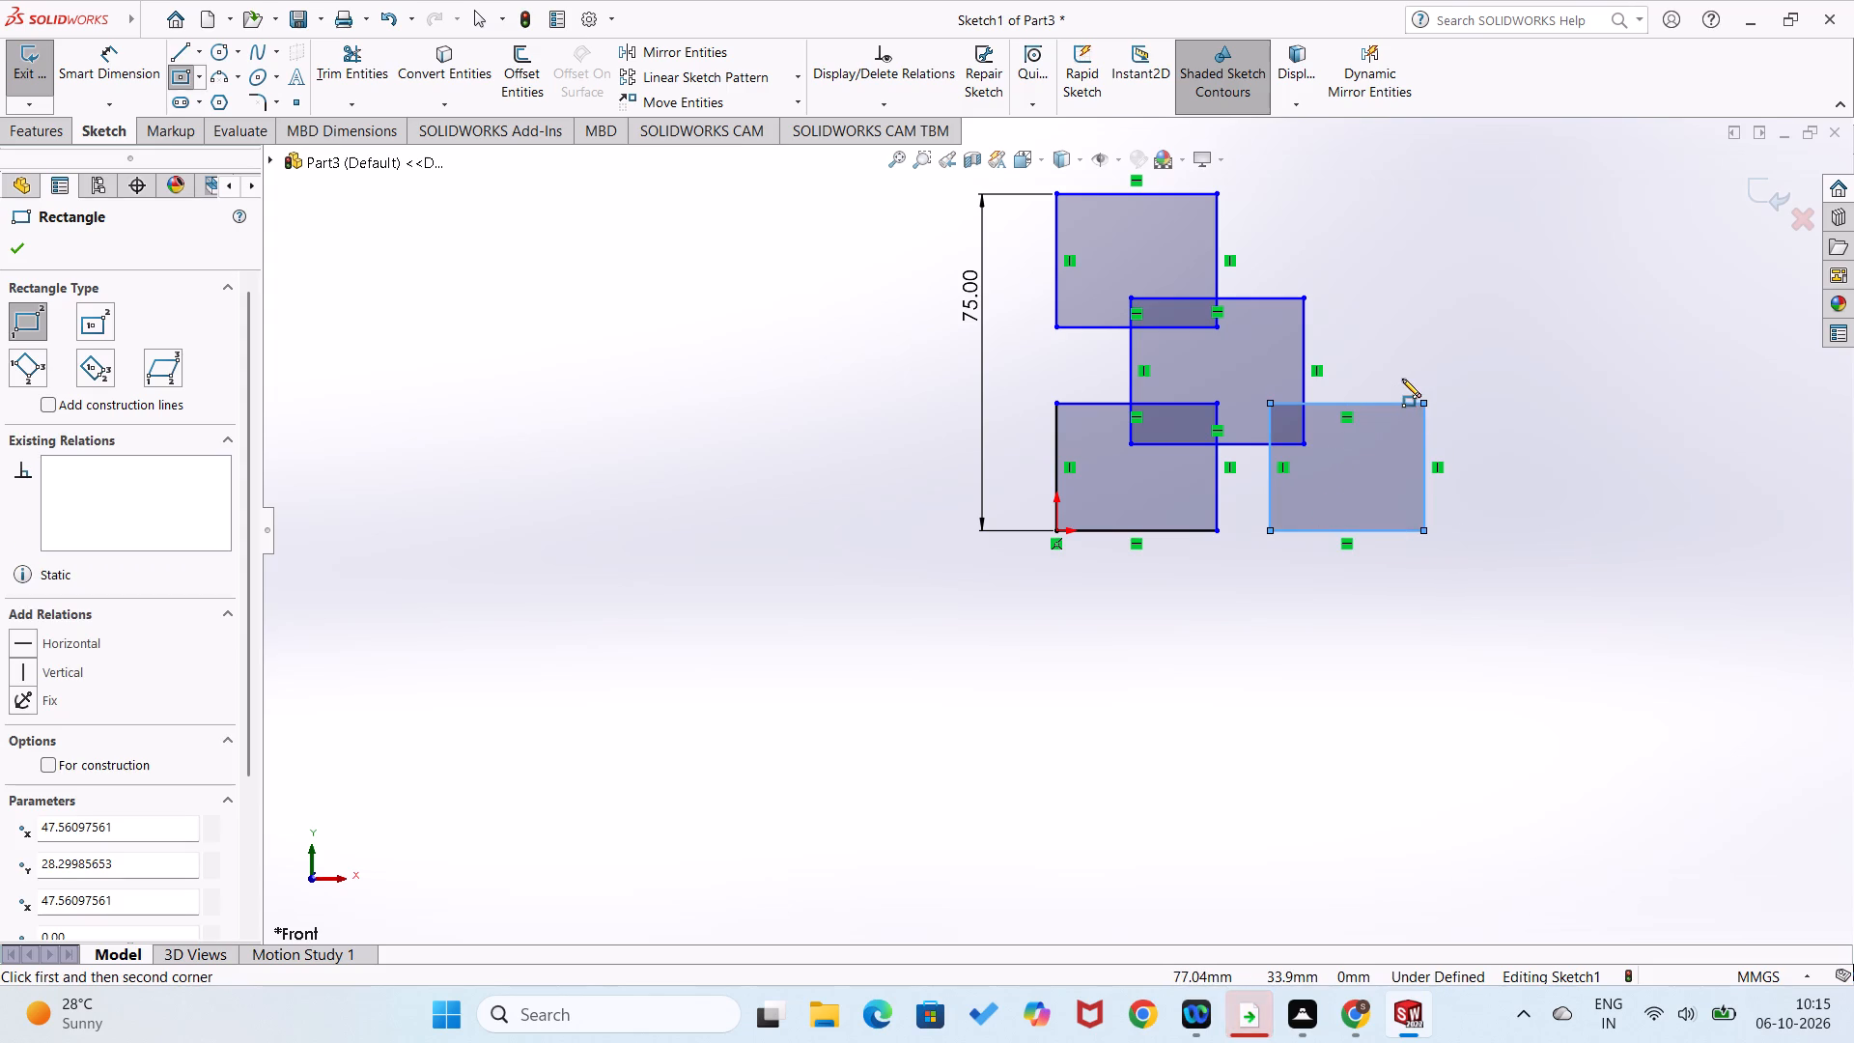
Sketch a fifth corner rectangle above the fourth, overlapping the middle rectangle's upper-right corner and level with the top-left rectangle.
click(1272, 326)
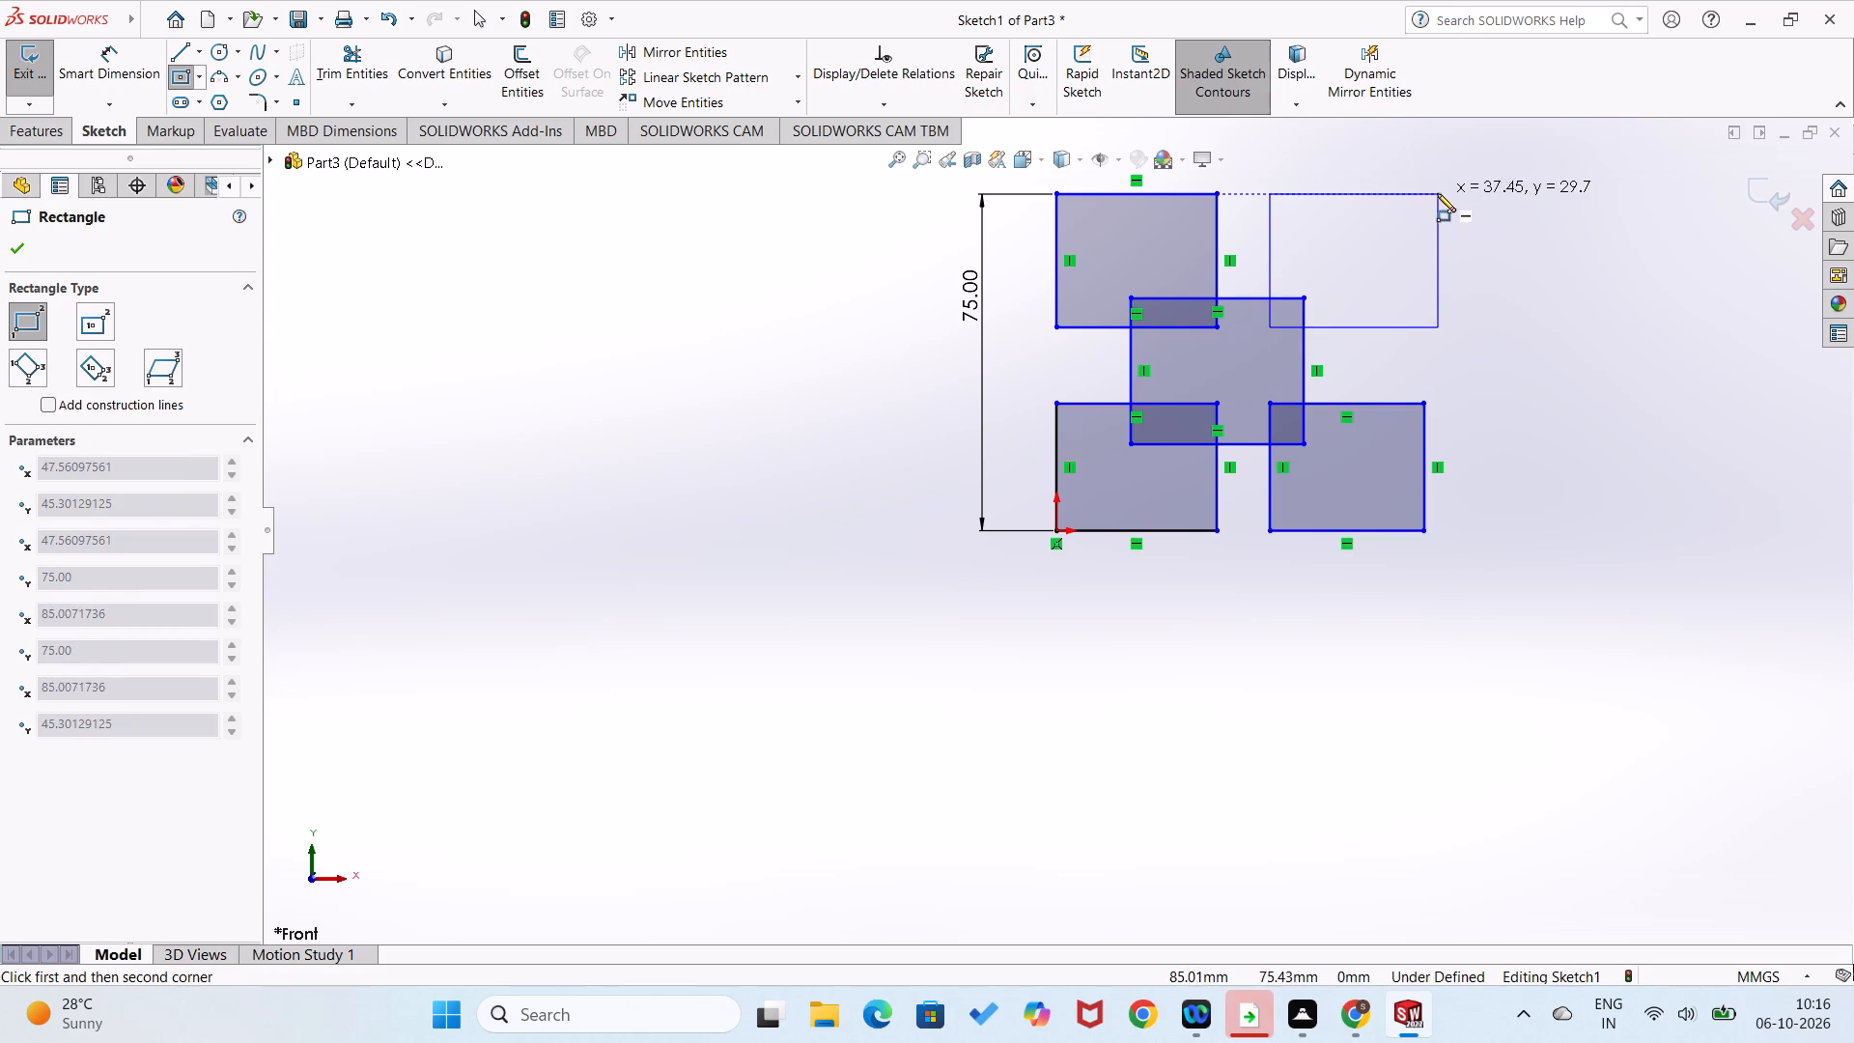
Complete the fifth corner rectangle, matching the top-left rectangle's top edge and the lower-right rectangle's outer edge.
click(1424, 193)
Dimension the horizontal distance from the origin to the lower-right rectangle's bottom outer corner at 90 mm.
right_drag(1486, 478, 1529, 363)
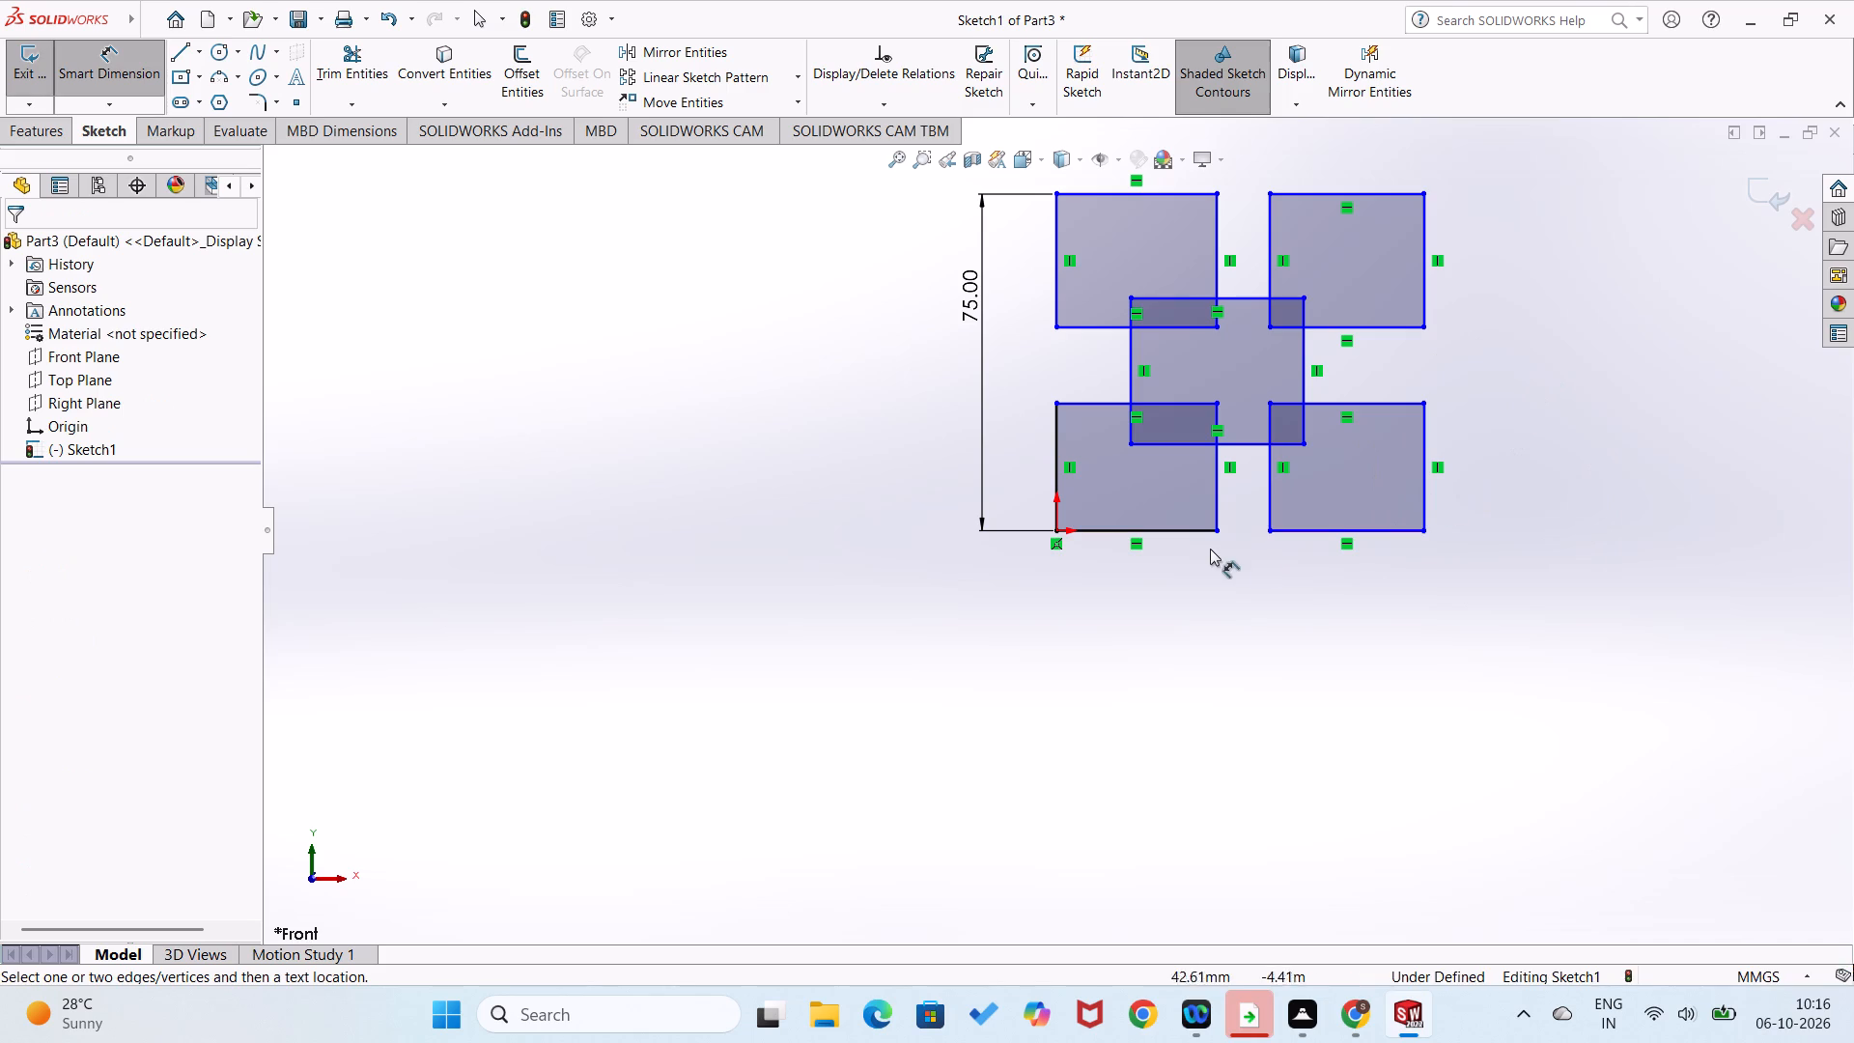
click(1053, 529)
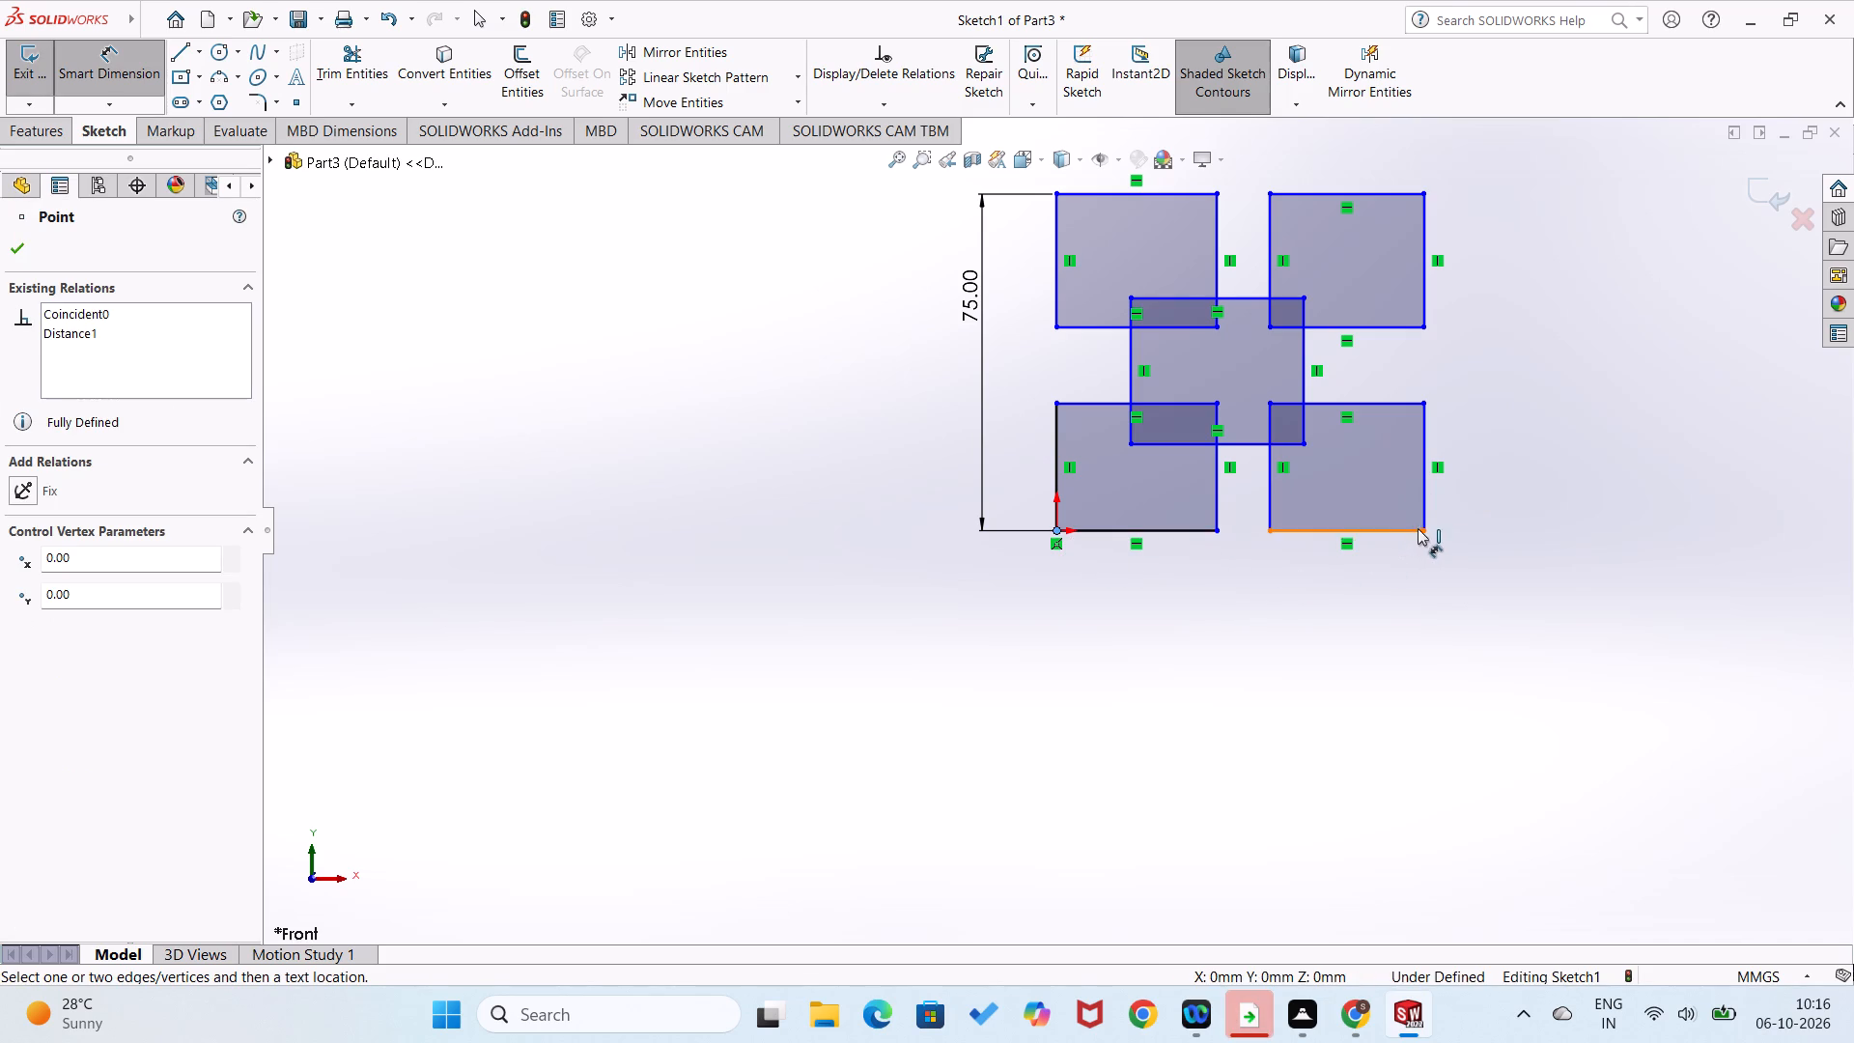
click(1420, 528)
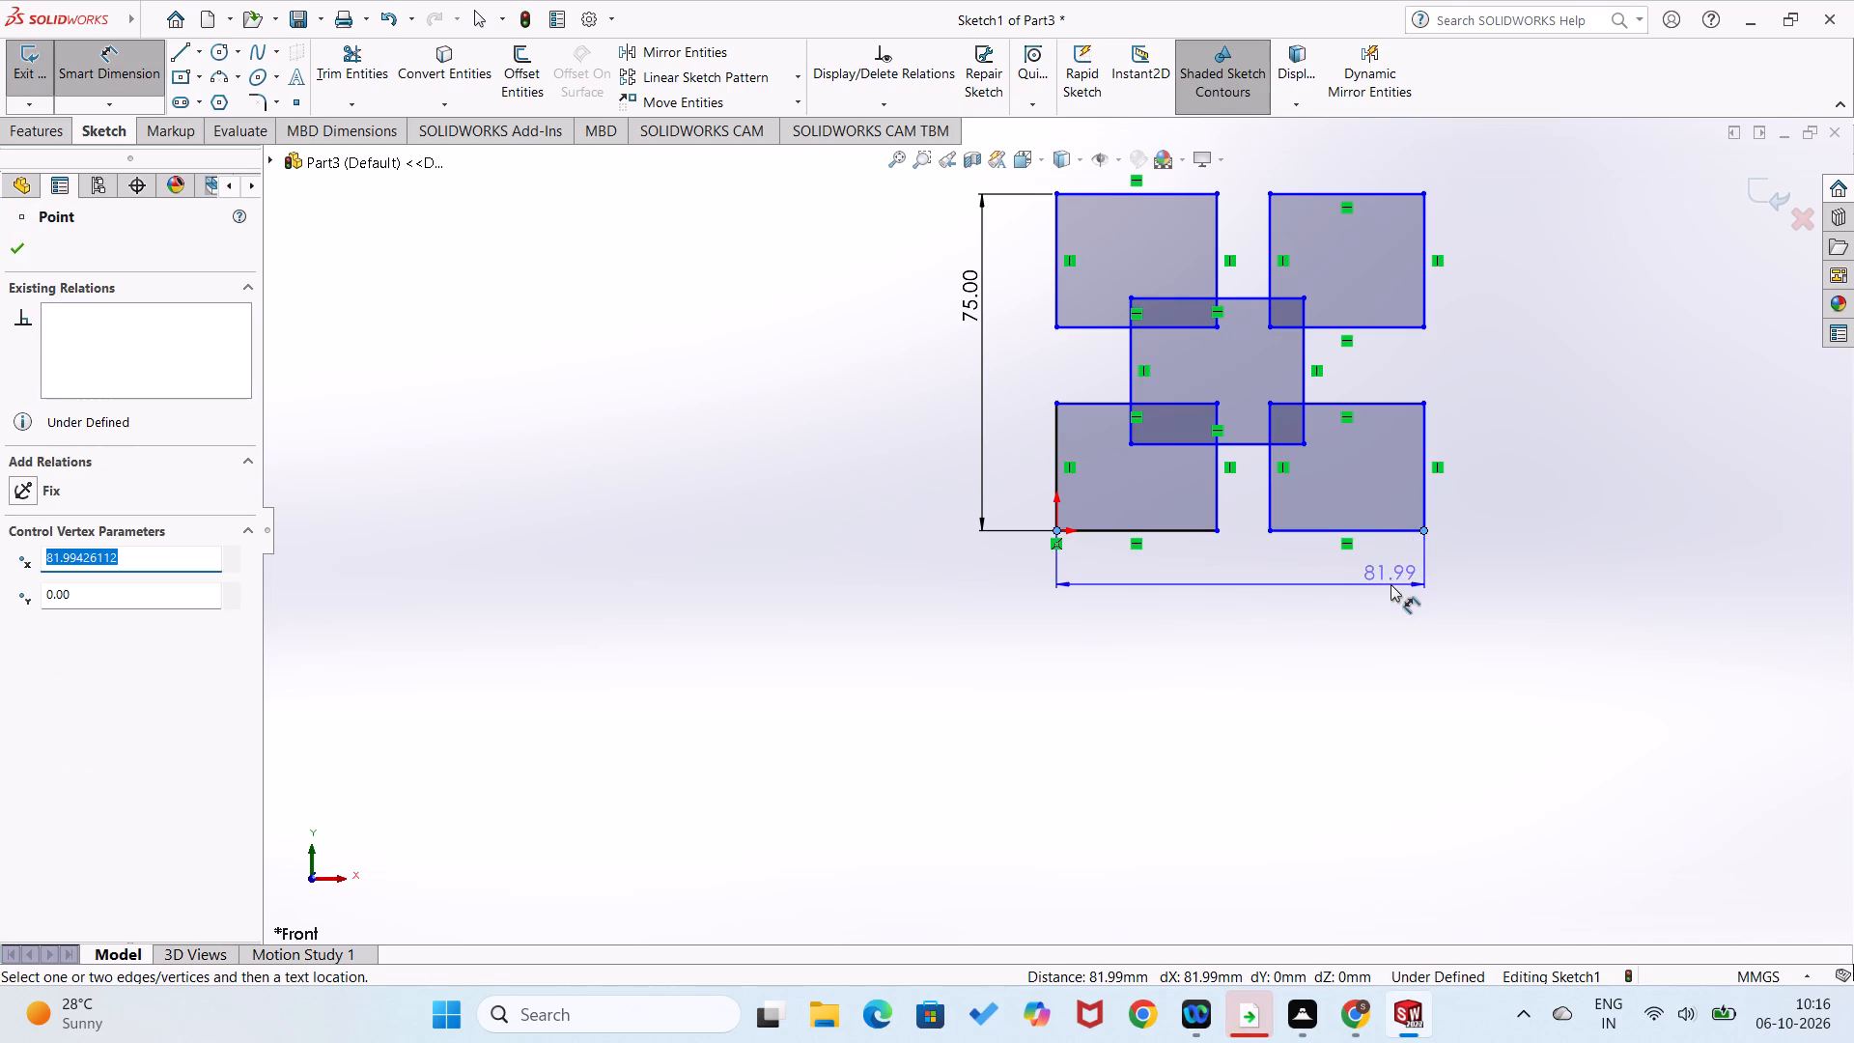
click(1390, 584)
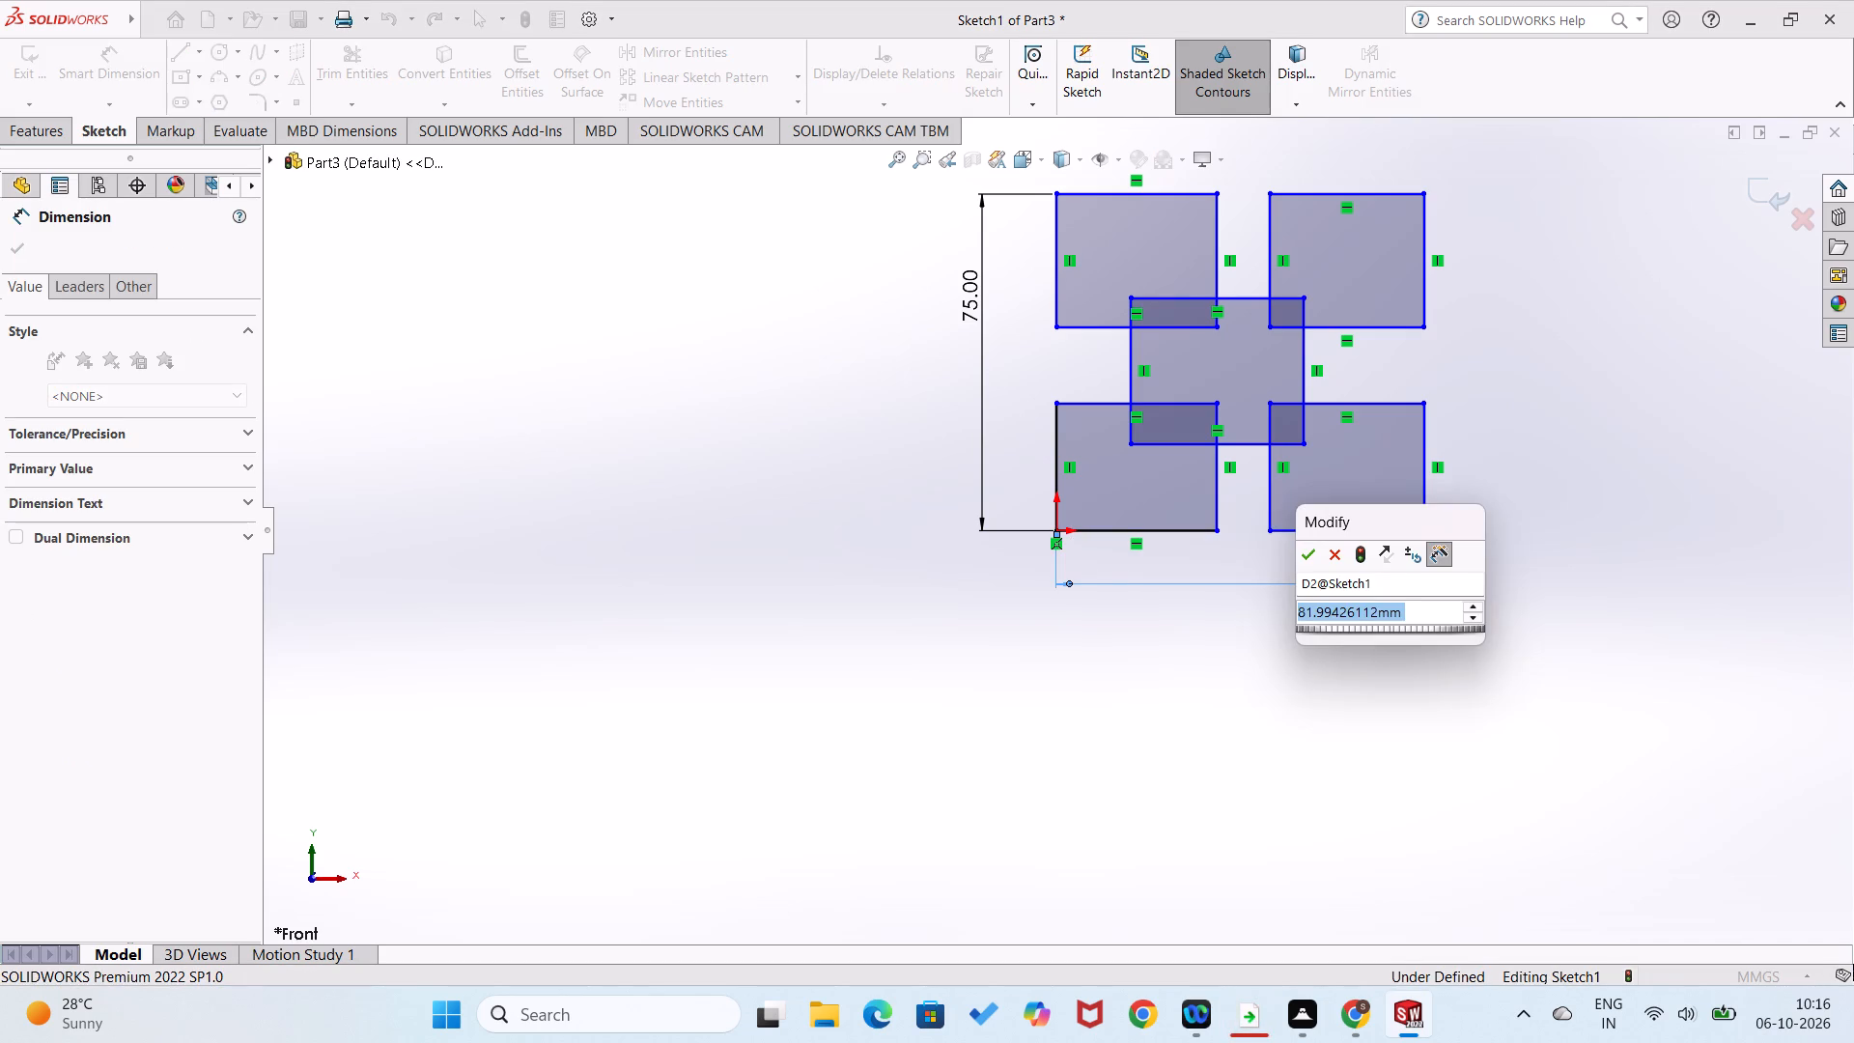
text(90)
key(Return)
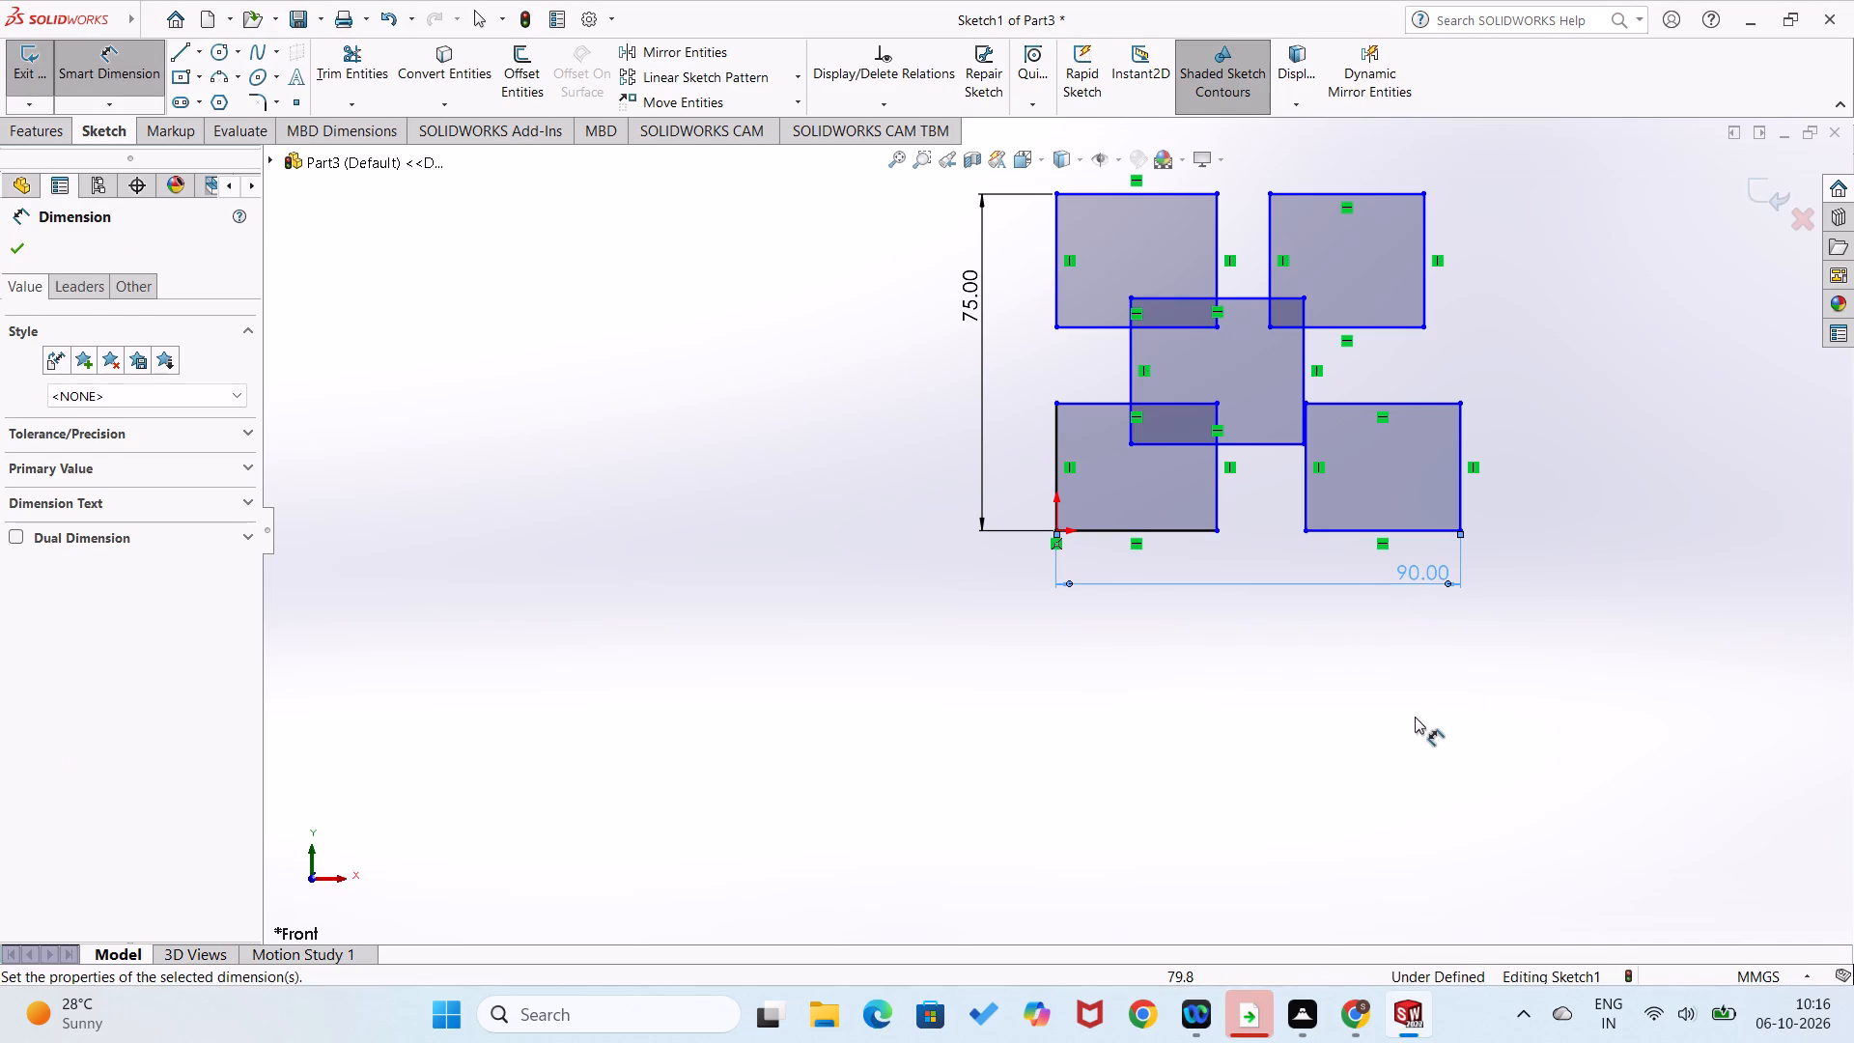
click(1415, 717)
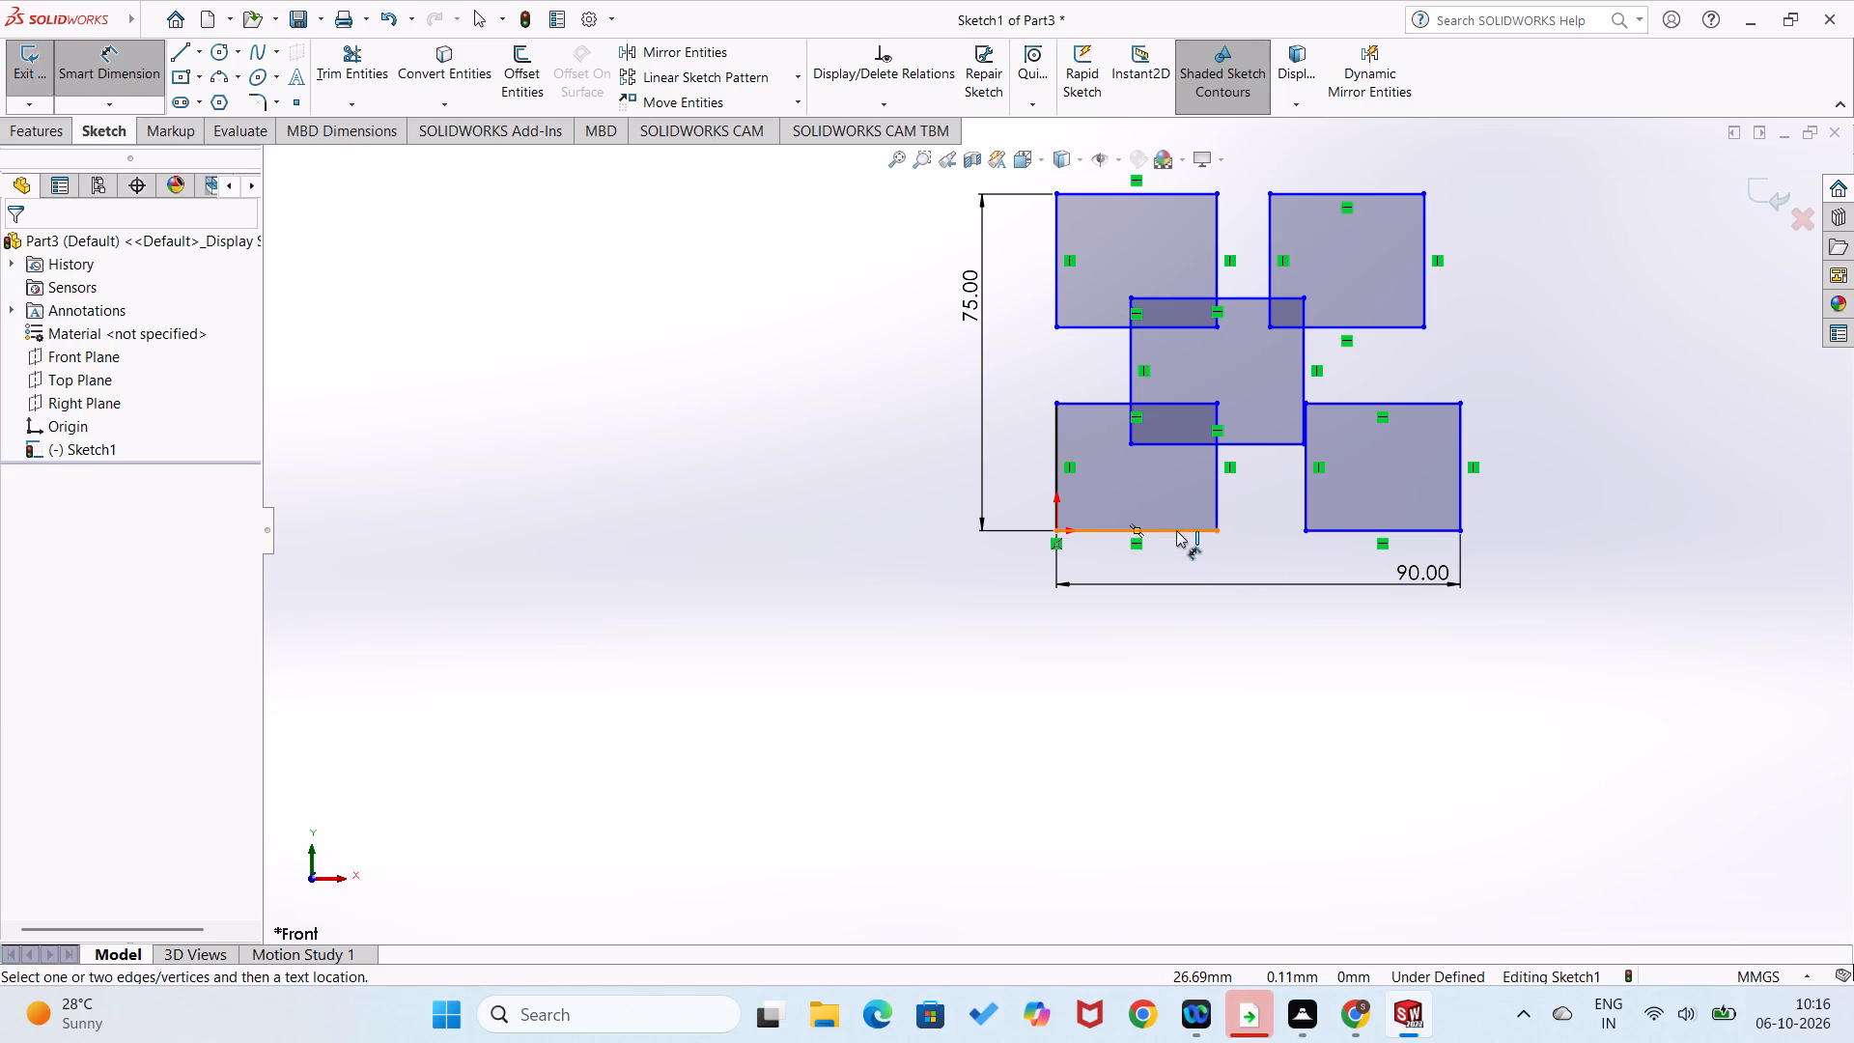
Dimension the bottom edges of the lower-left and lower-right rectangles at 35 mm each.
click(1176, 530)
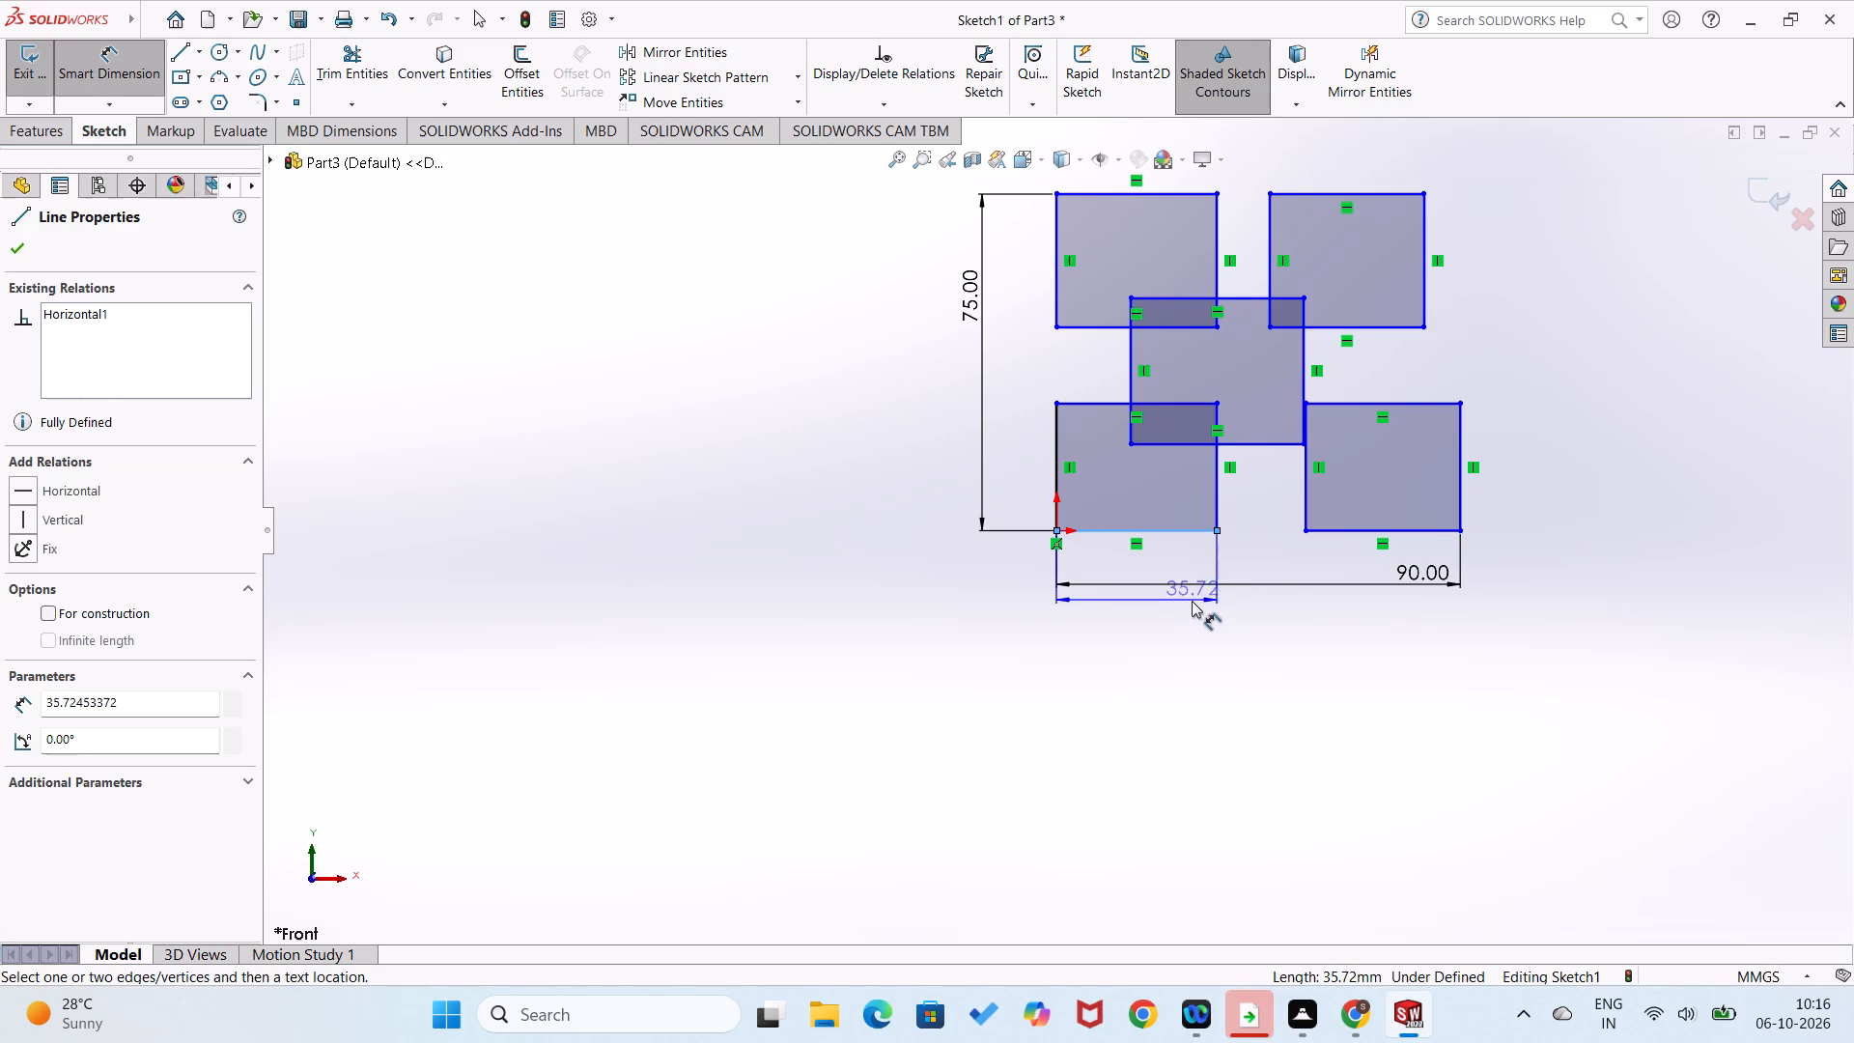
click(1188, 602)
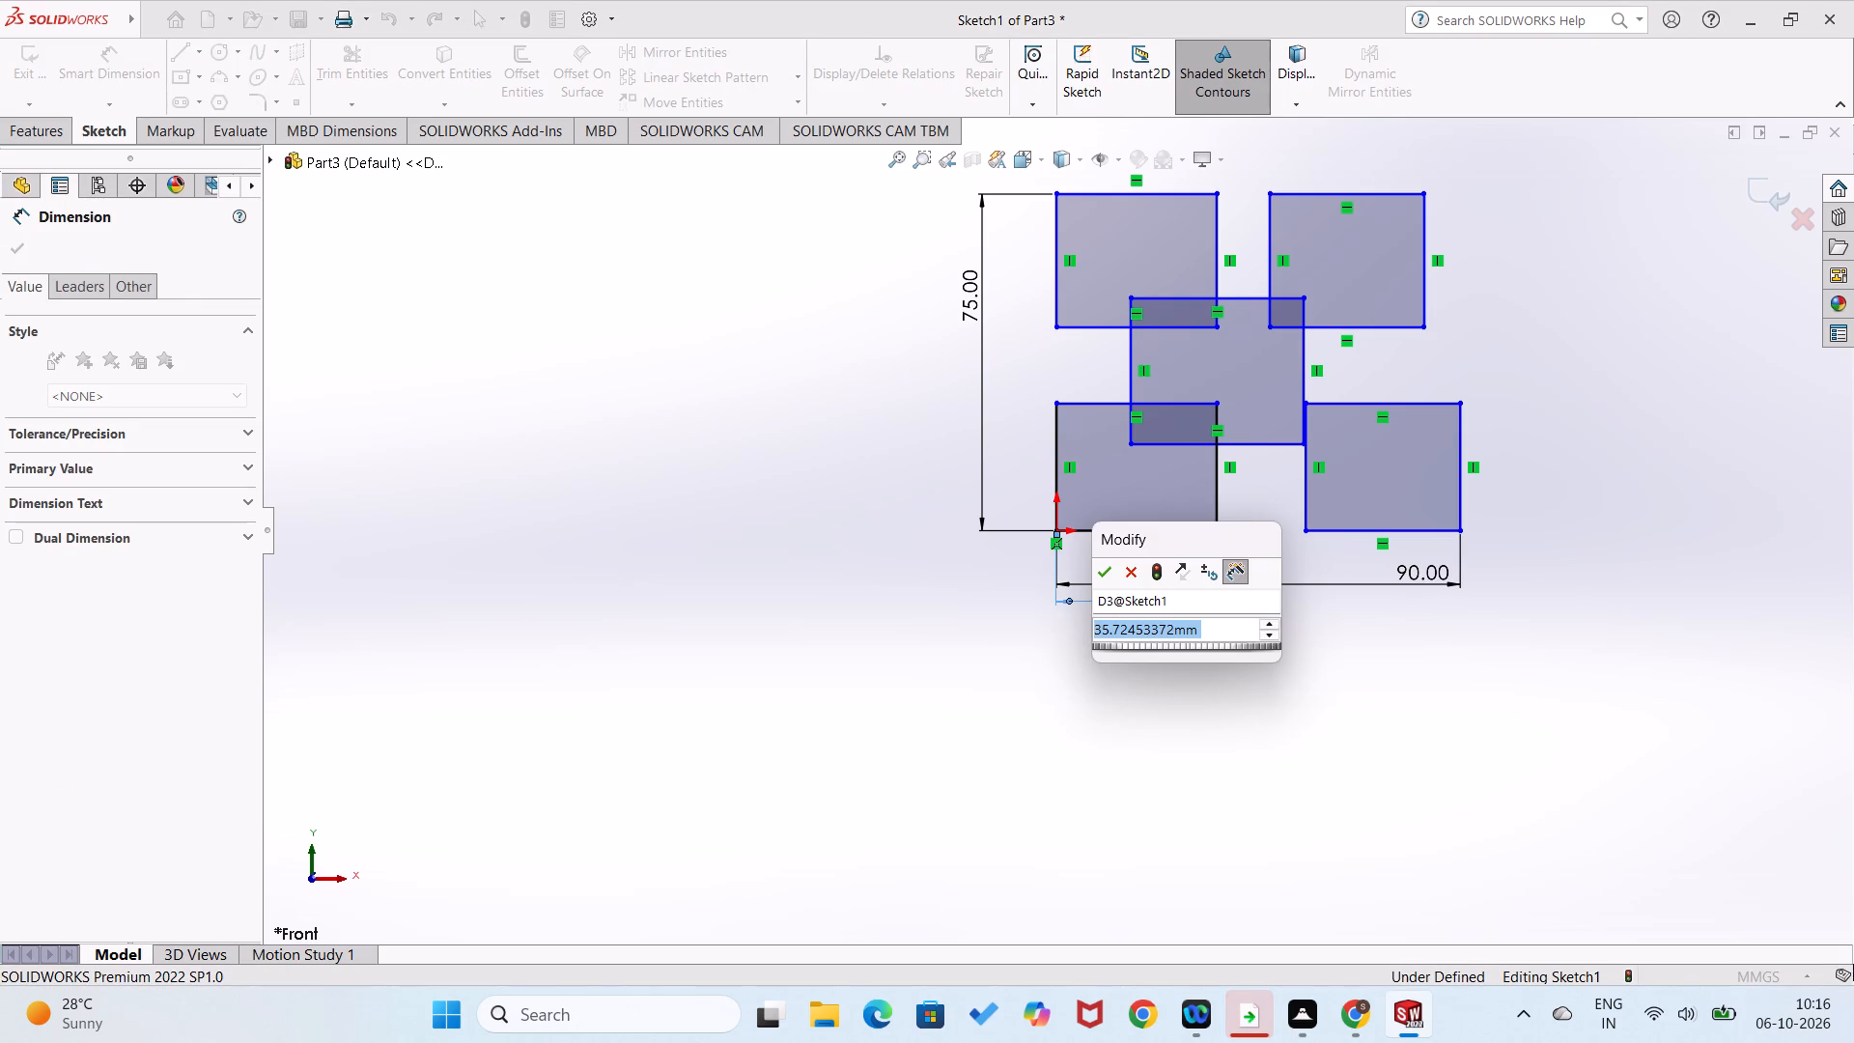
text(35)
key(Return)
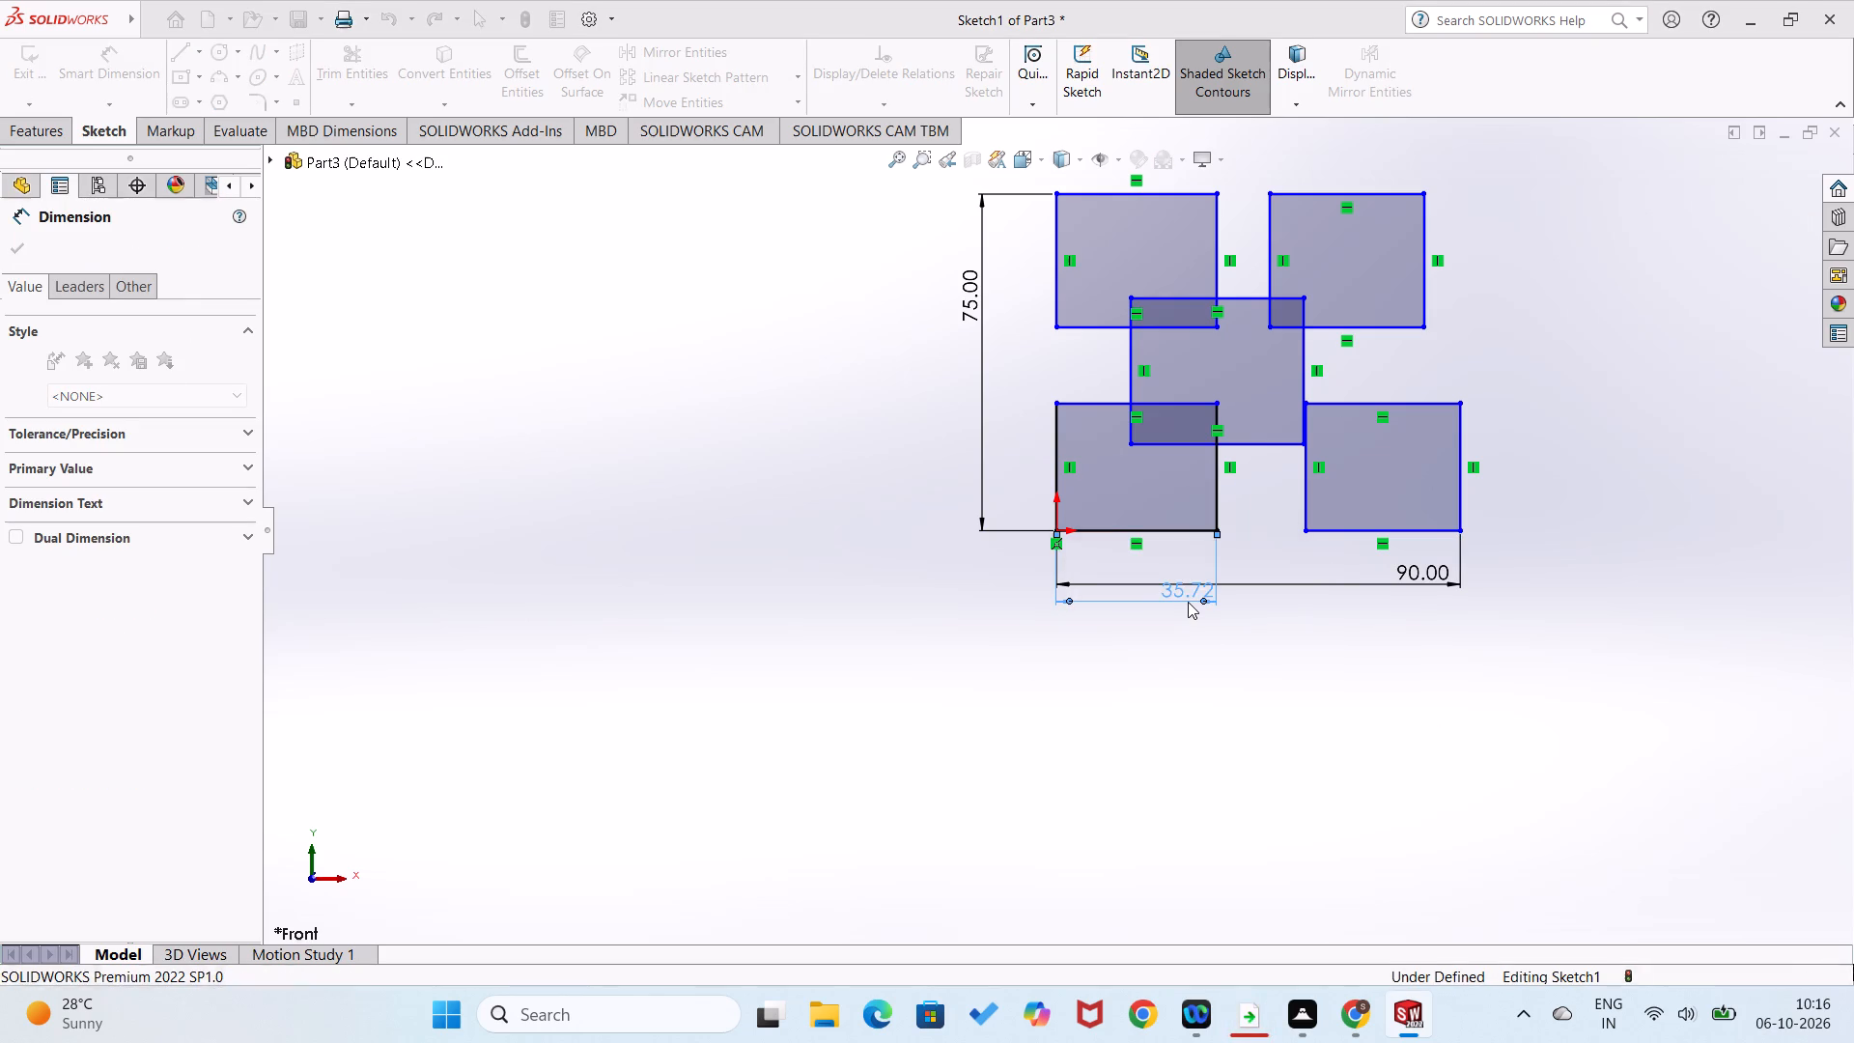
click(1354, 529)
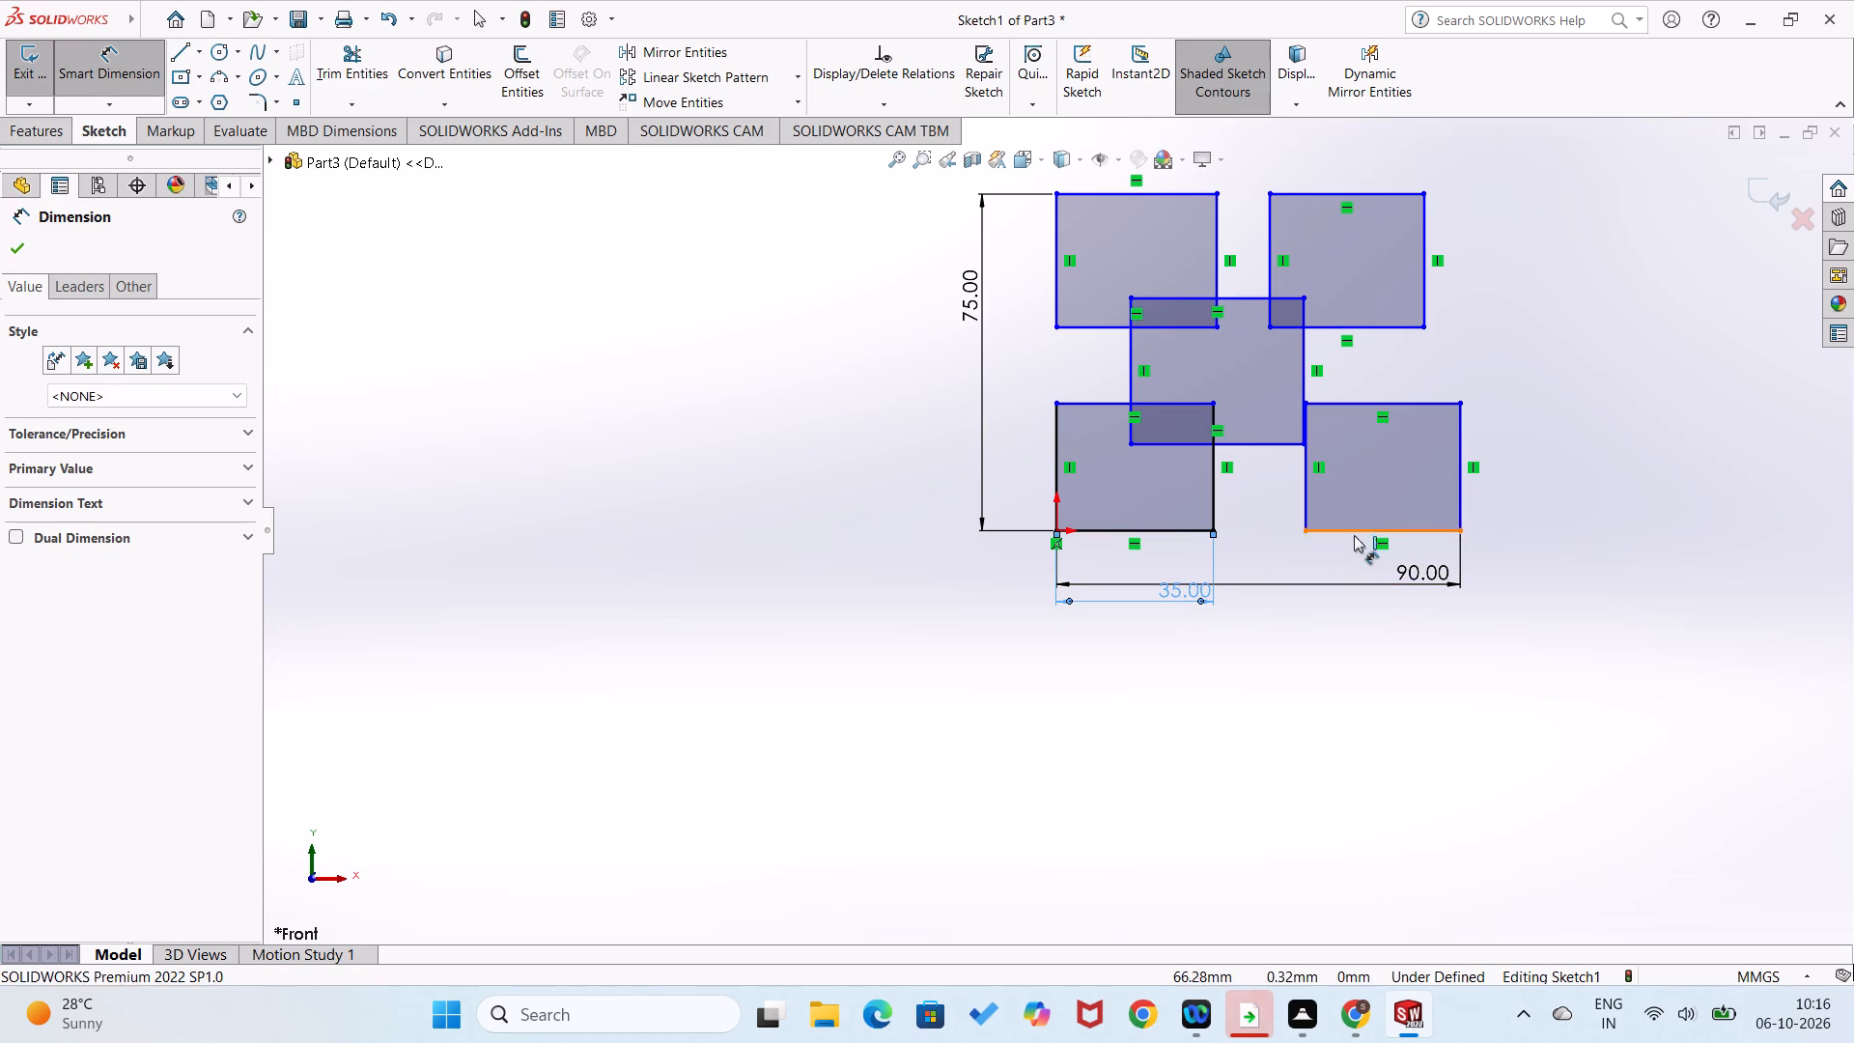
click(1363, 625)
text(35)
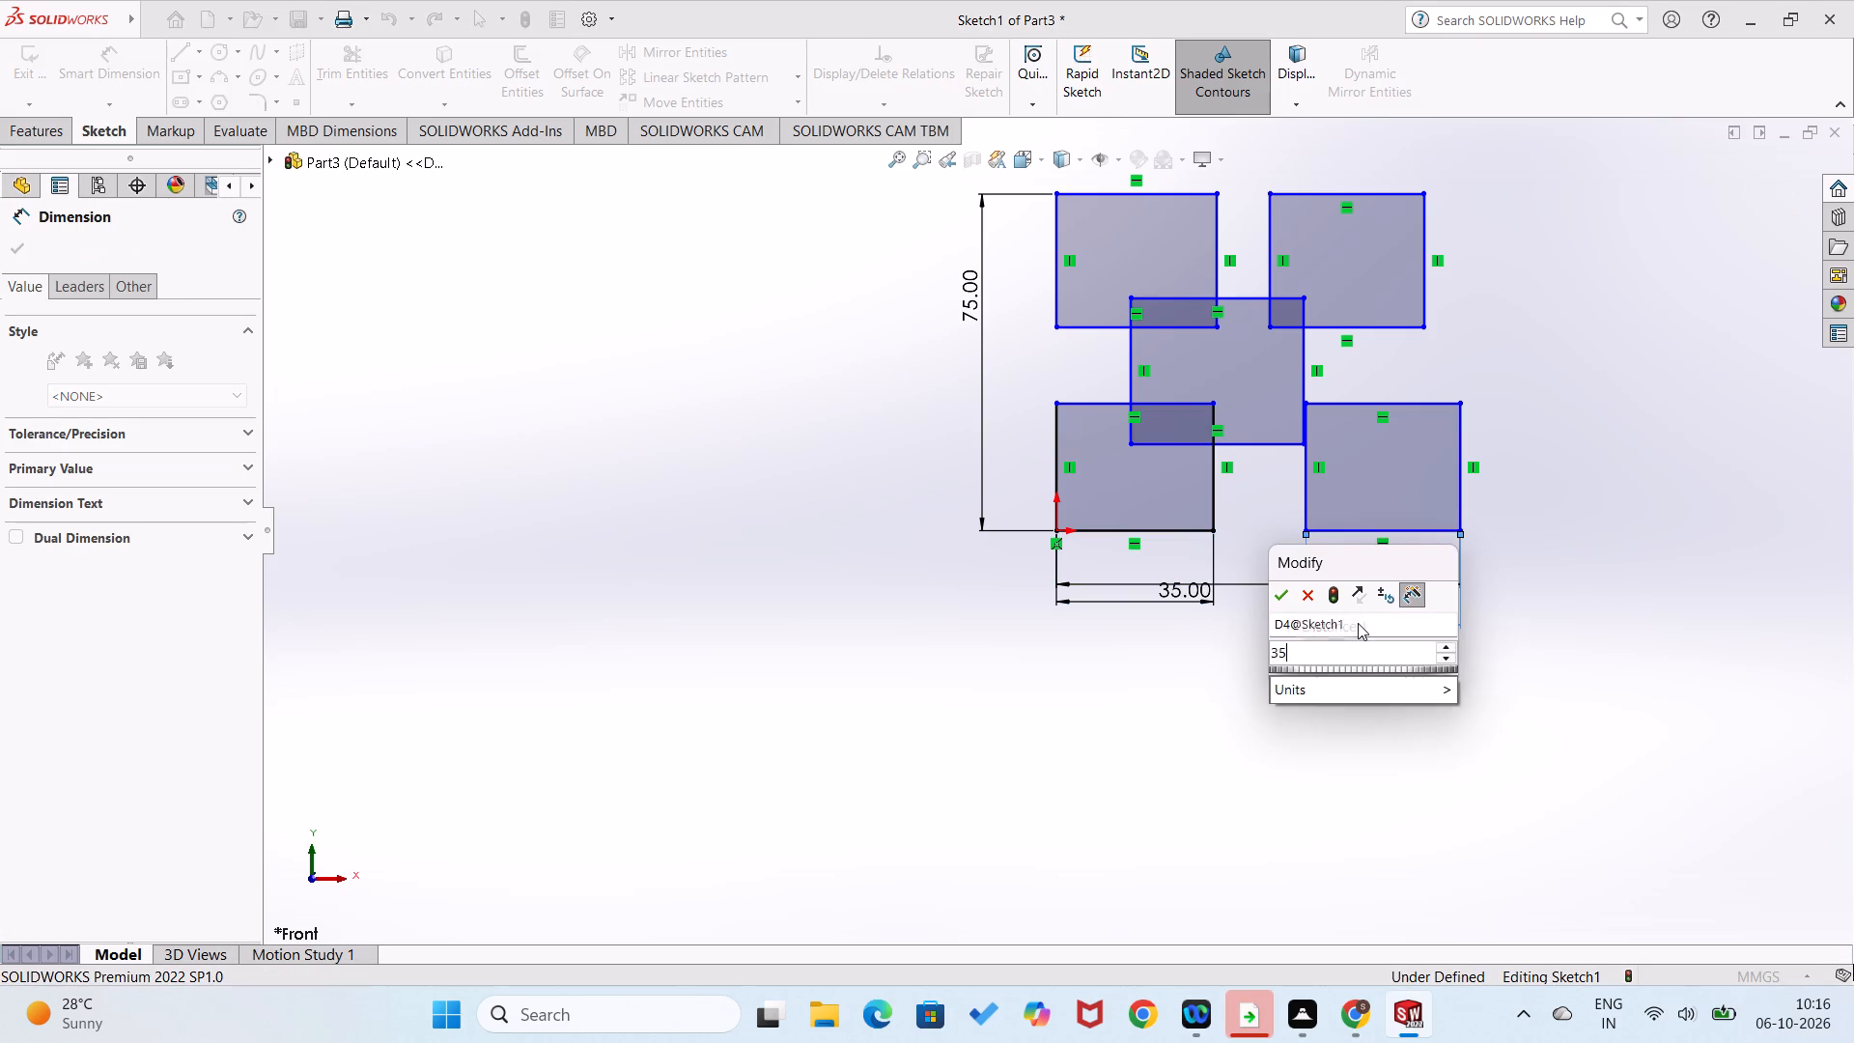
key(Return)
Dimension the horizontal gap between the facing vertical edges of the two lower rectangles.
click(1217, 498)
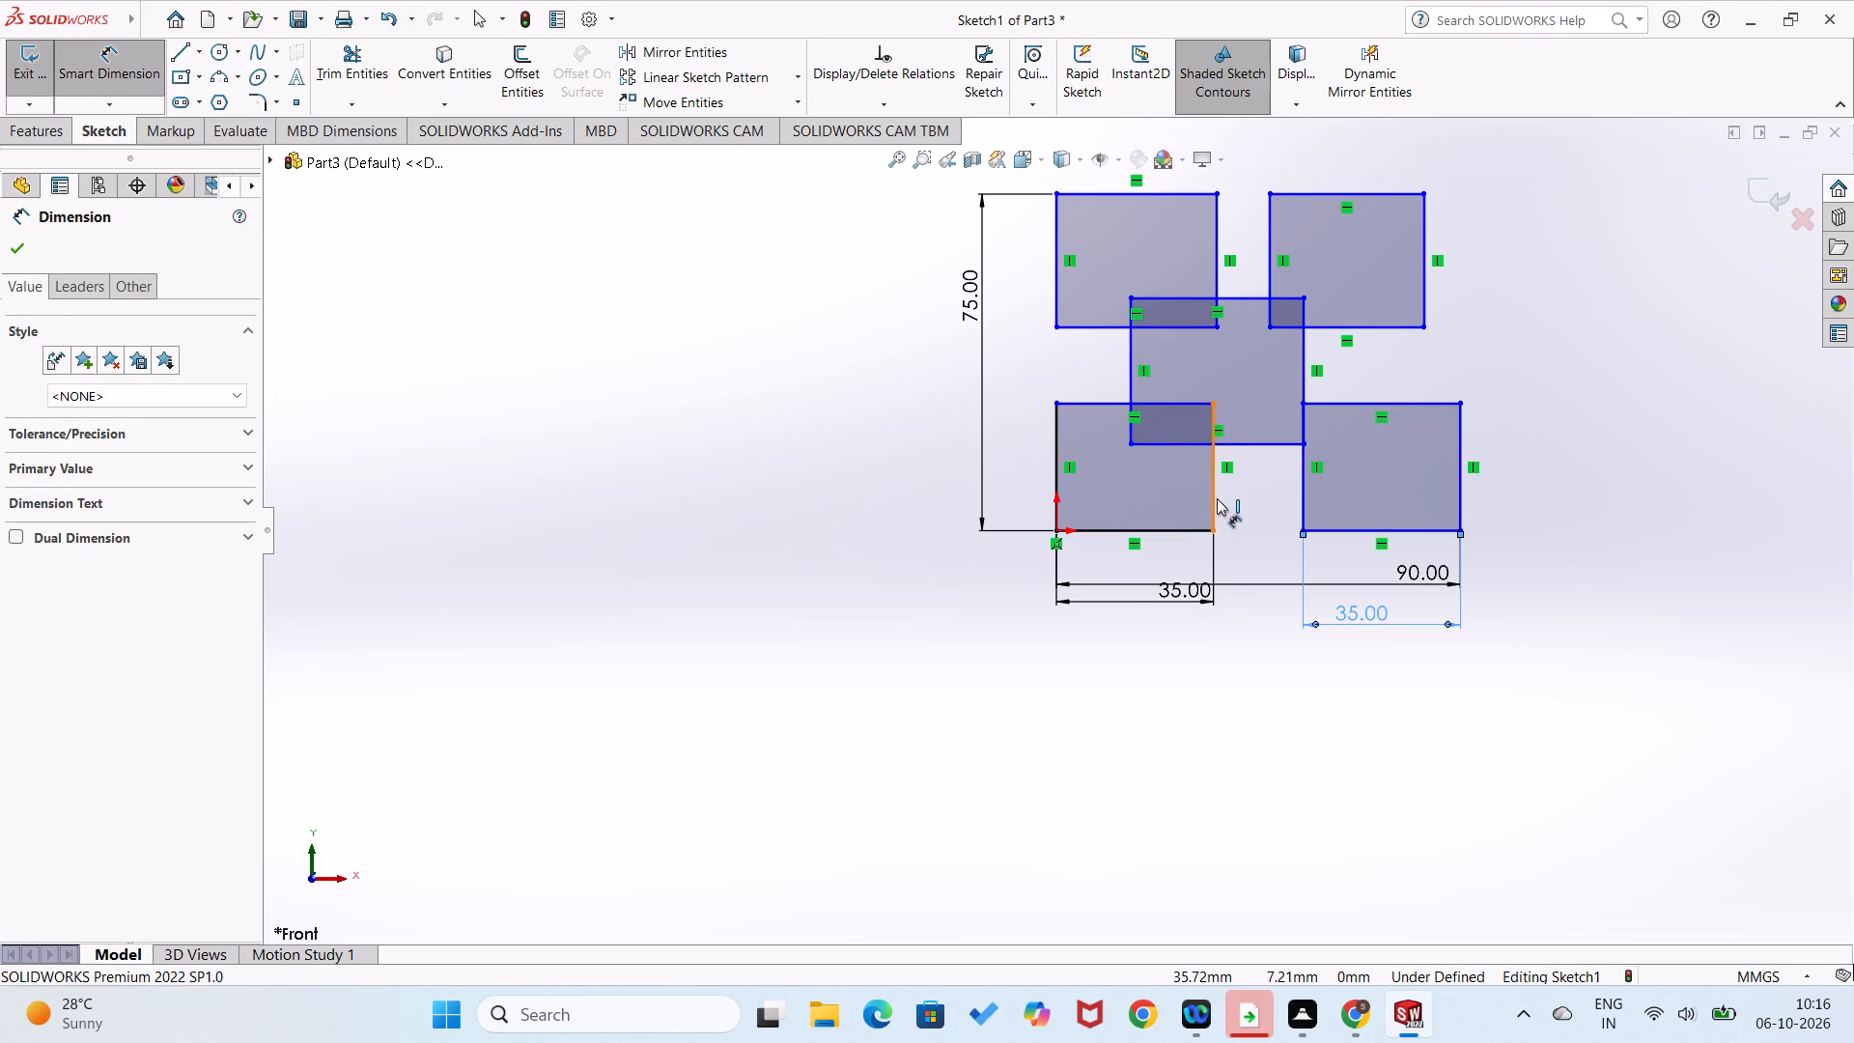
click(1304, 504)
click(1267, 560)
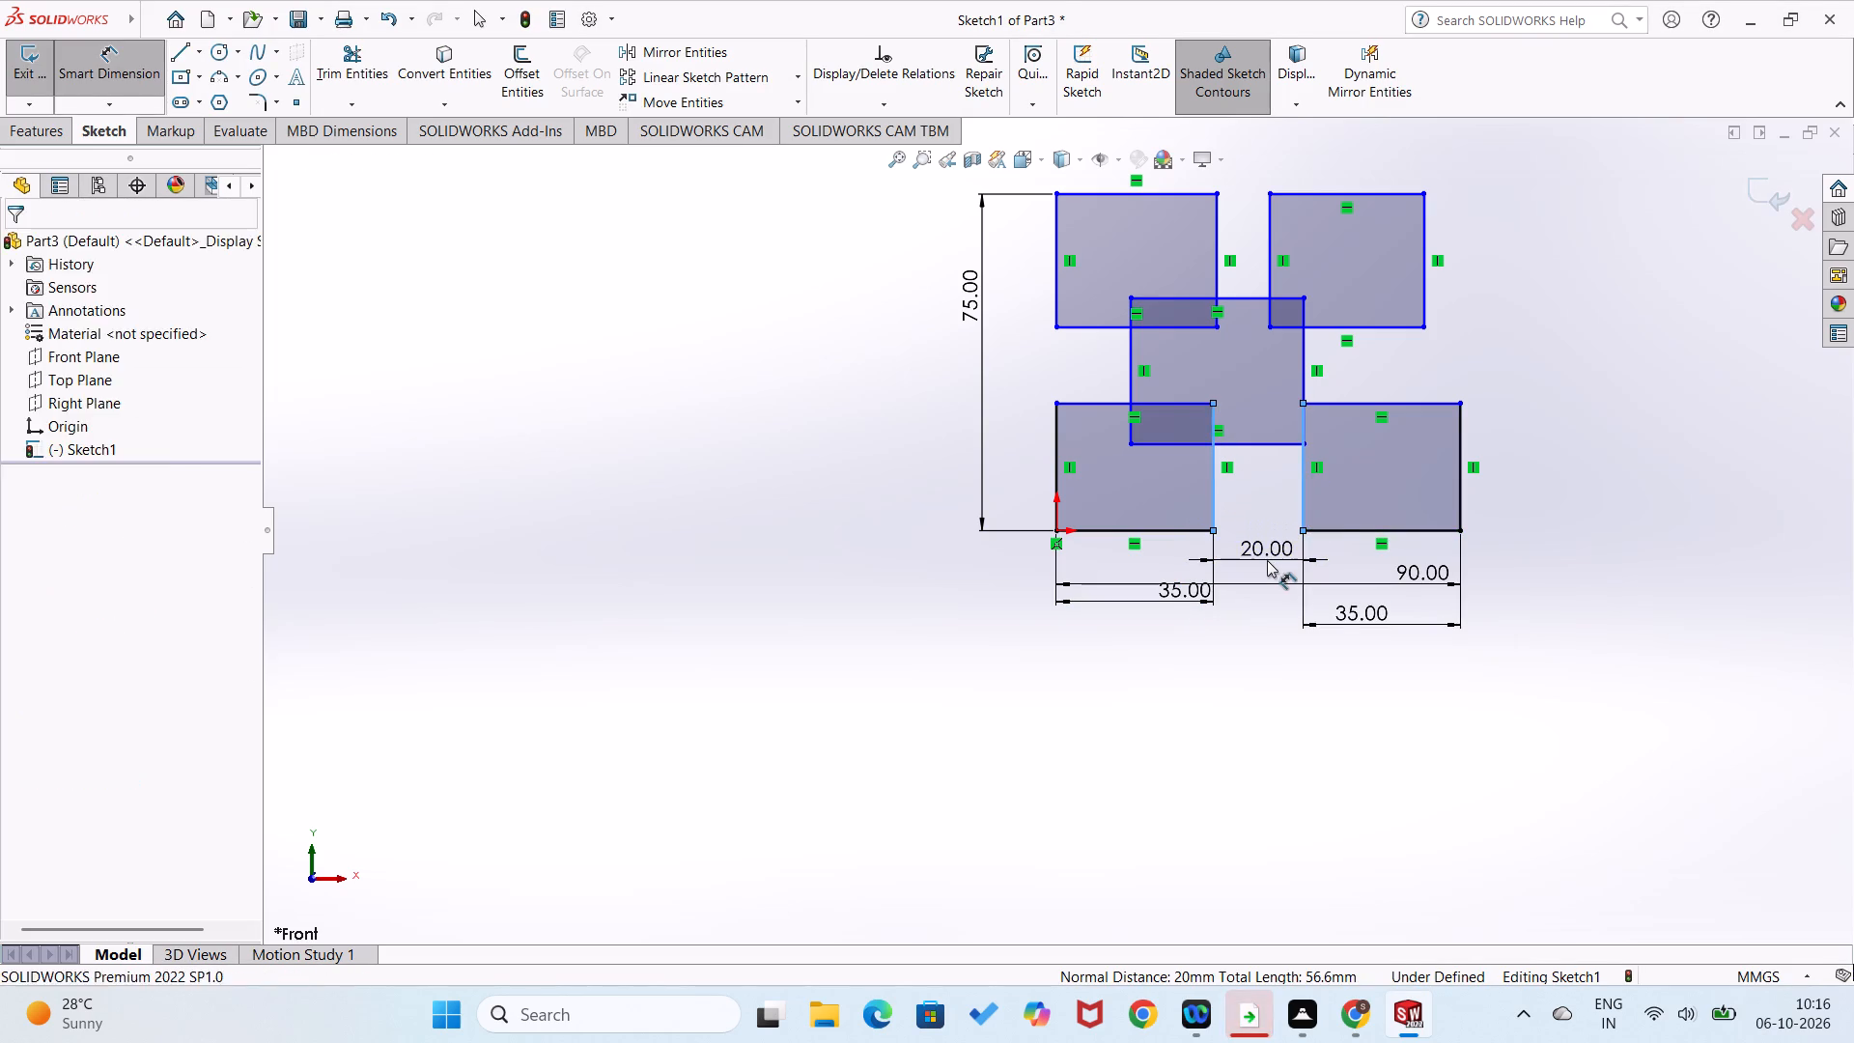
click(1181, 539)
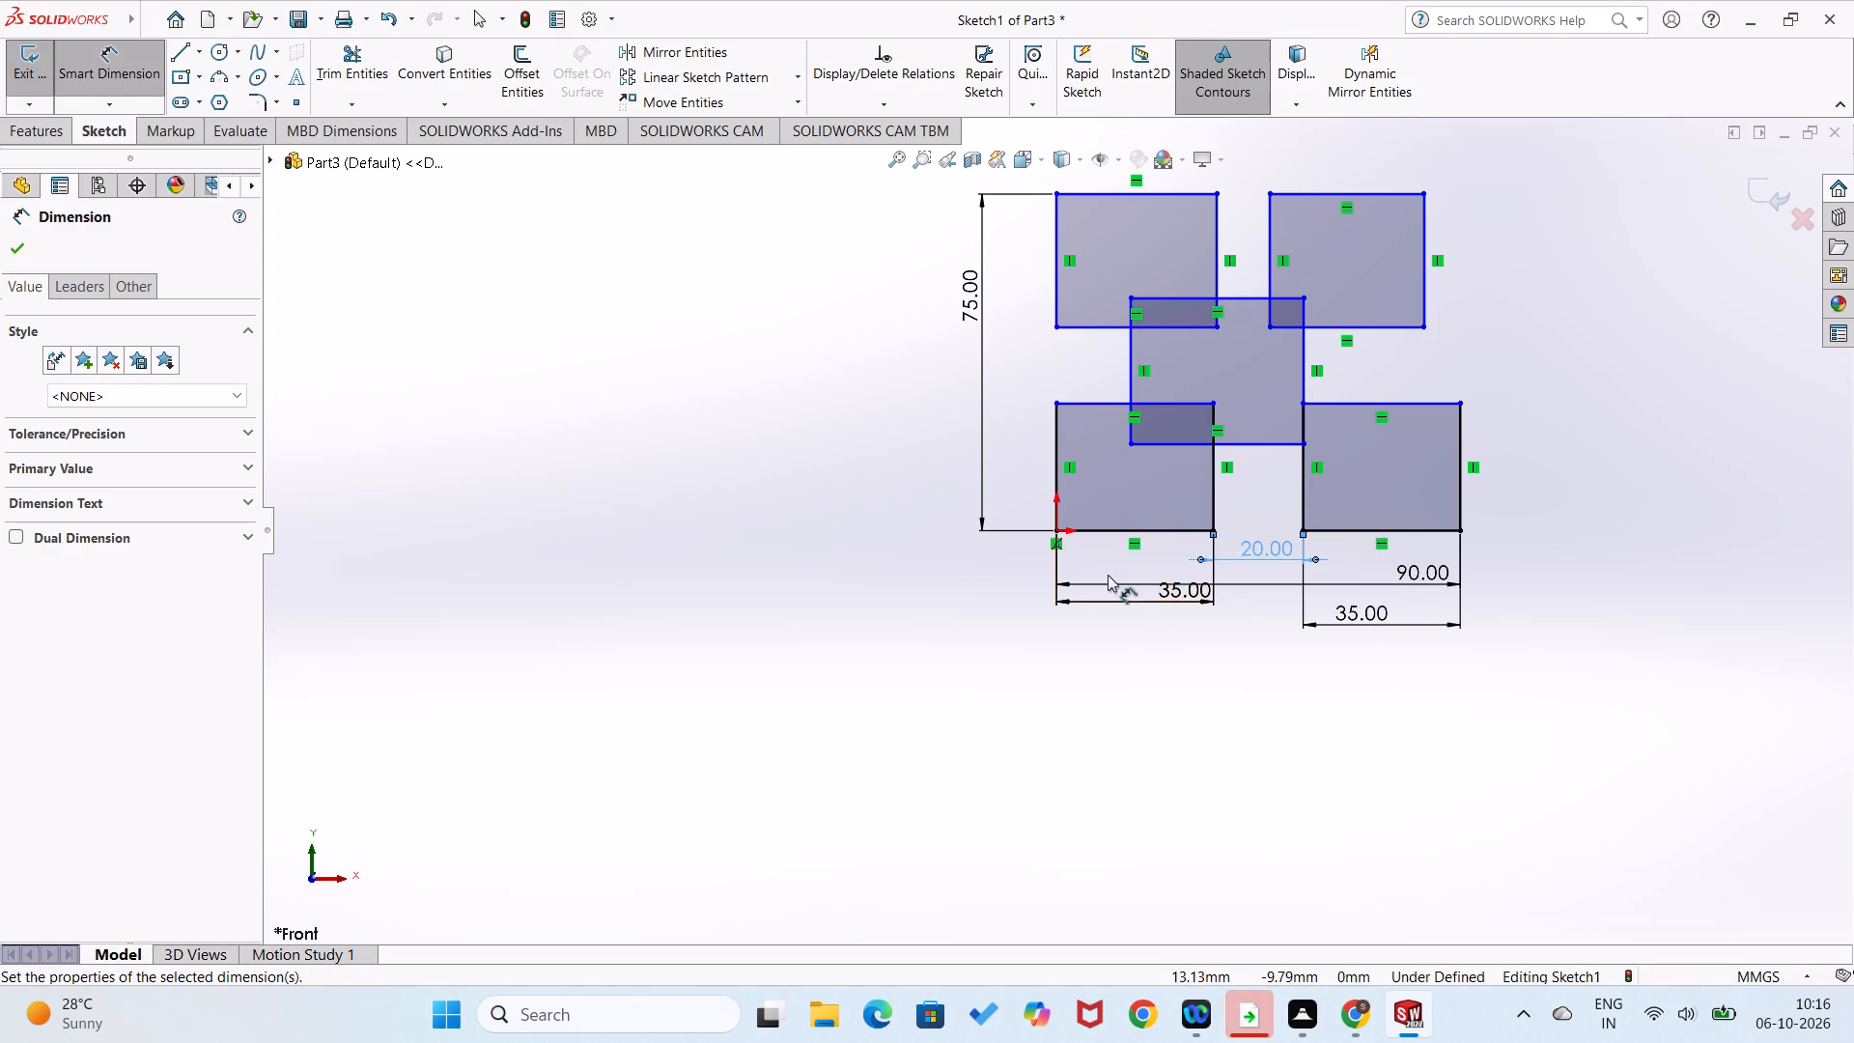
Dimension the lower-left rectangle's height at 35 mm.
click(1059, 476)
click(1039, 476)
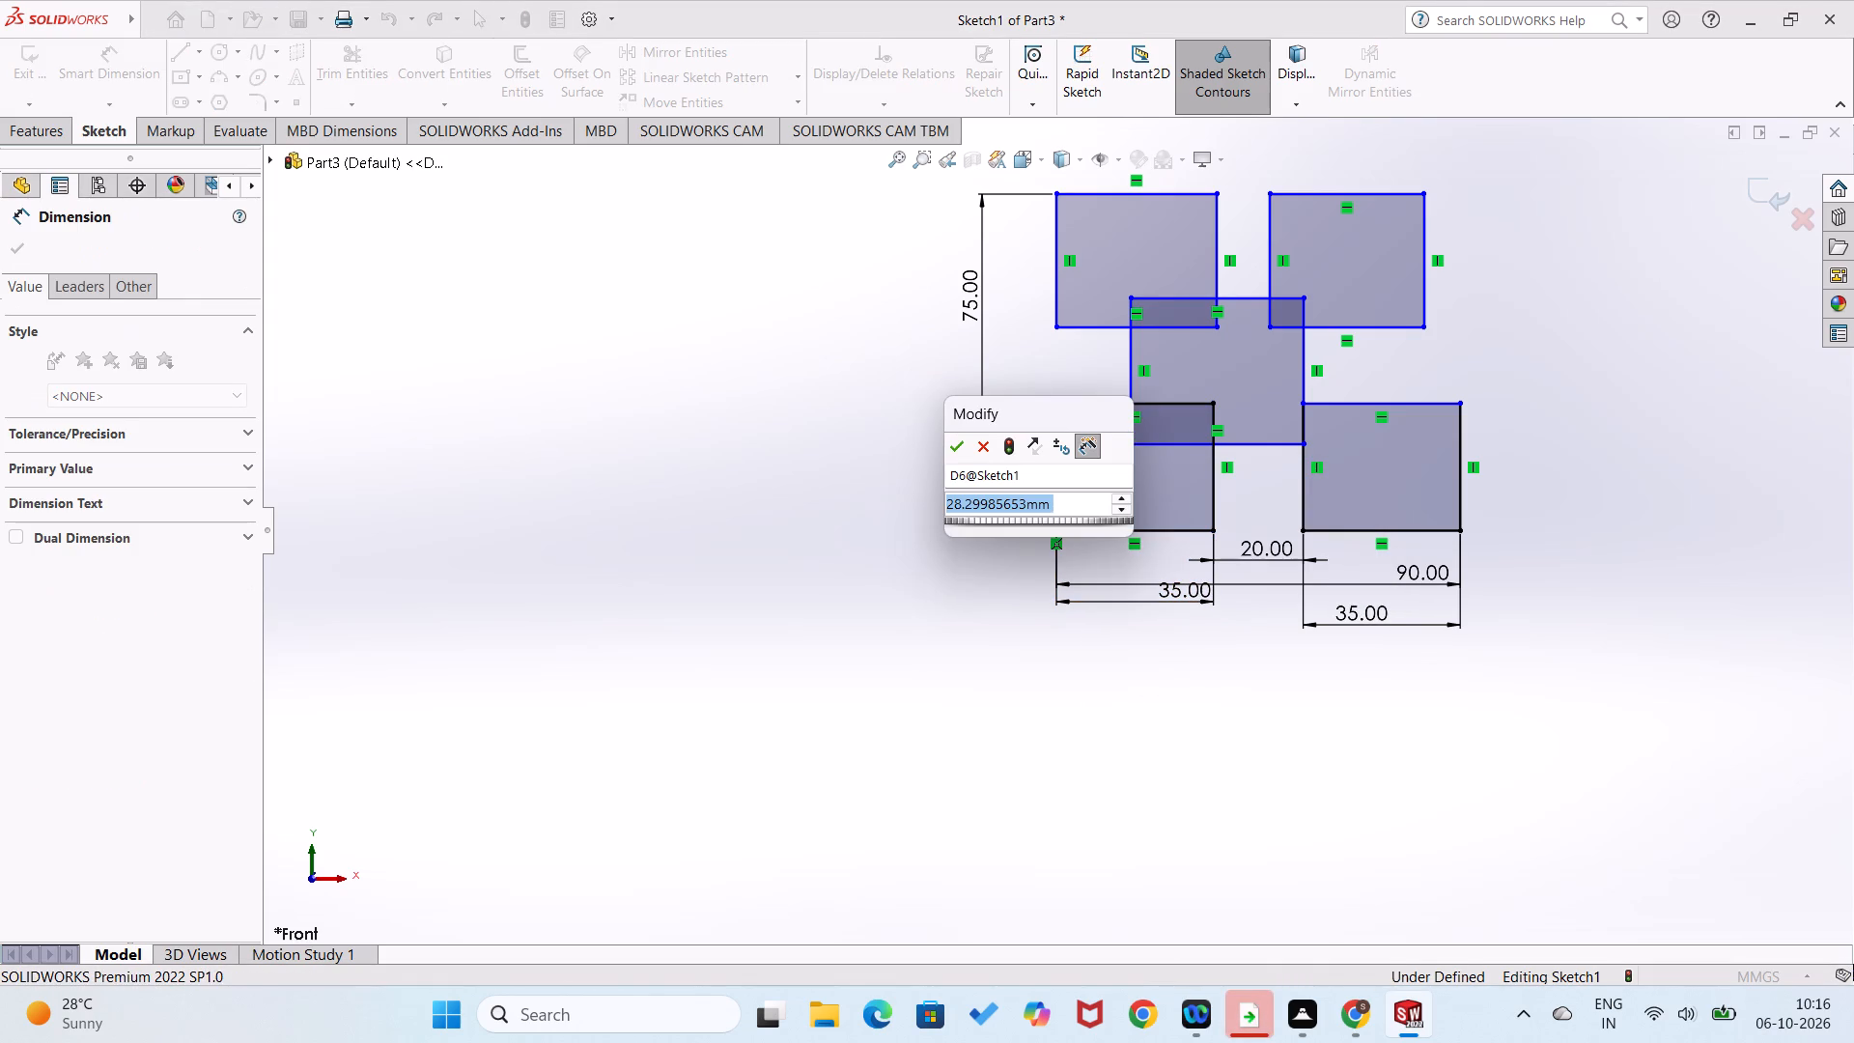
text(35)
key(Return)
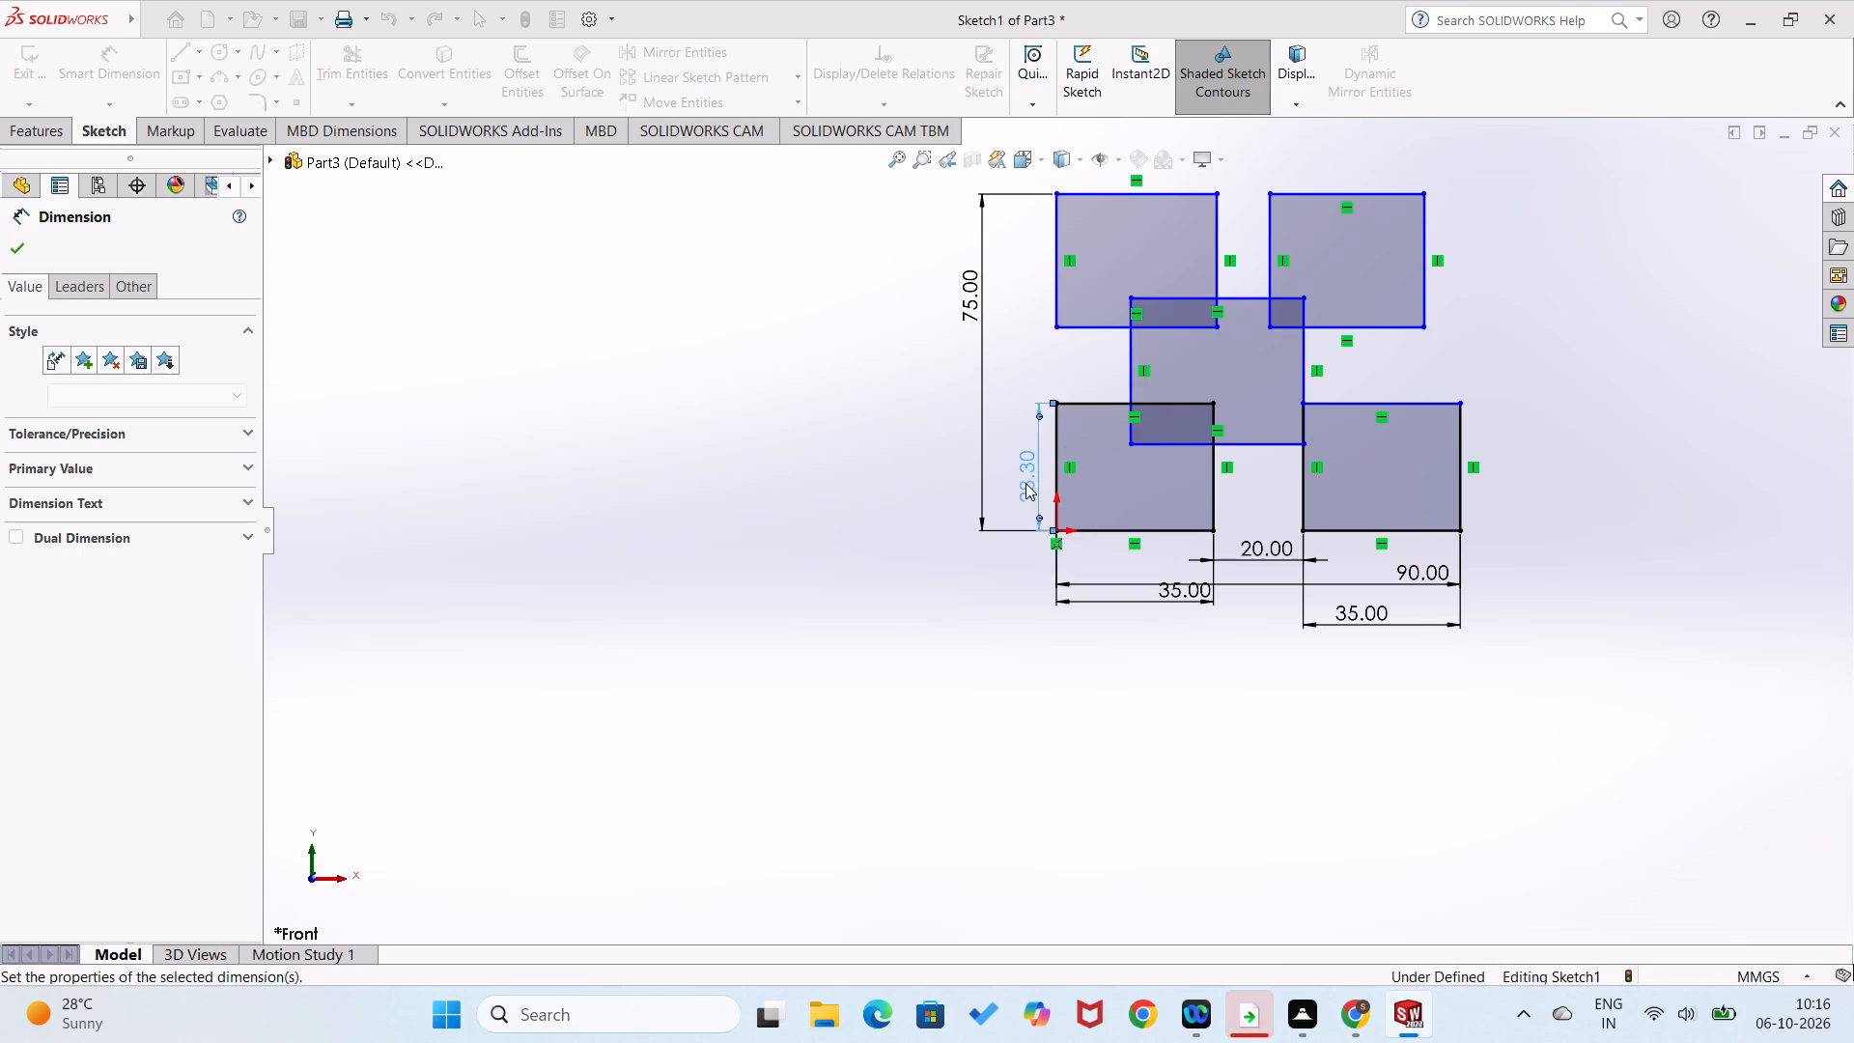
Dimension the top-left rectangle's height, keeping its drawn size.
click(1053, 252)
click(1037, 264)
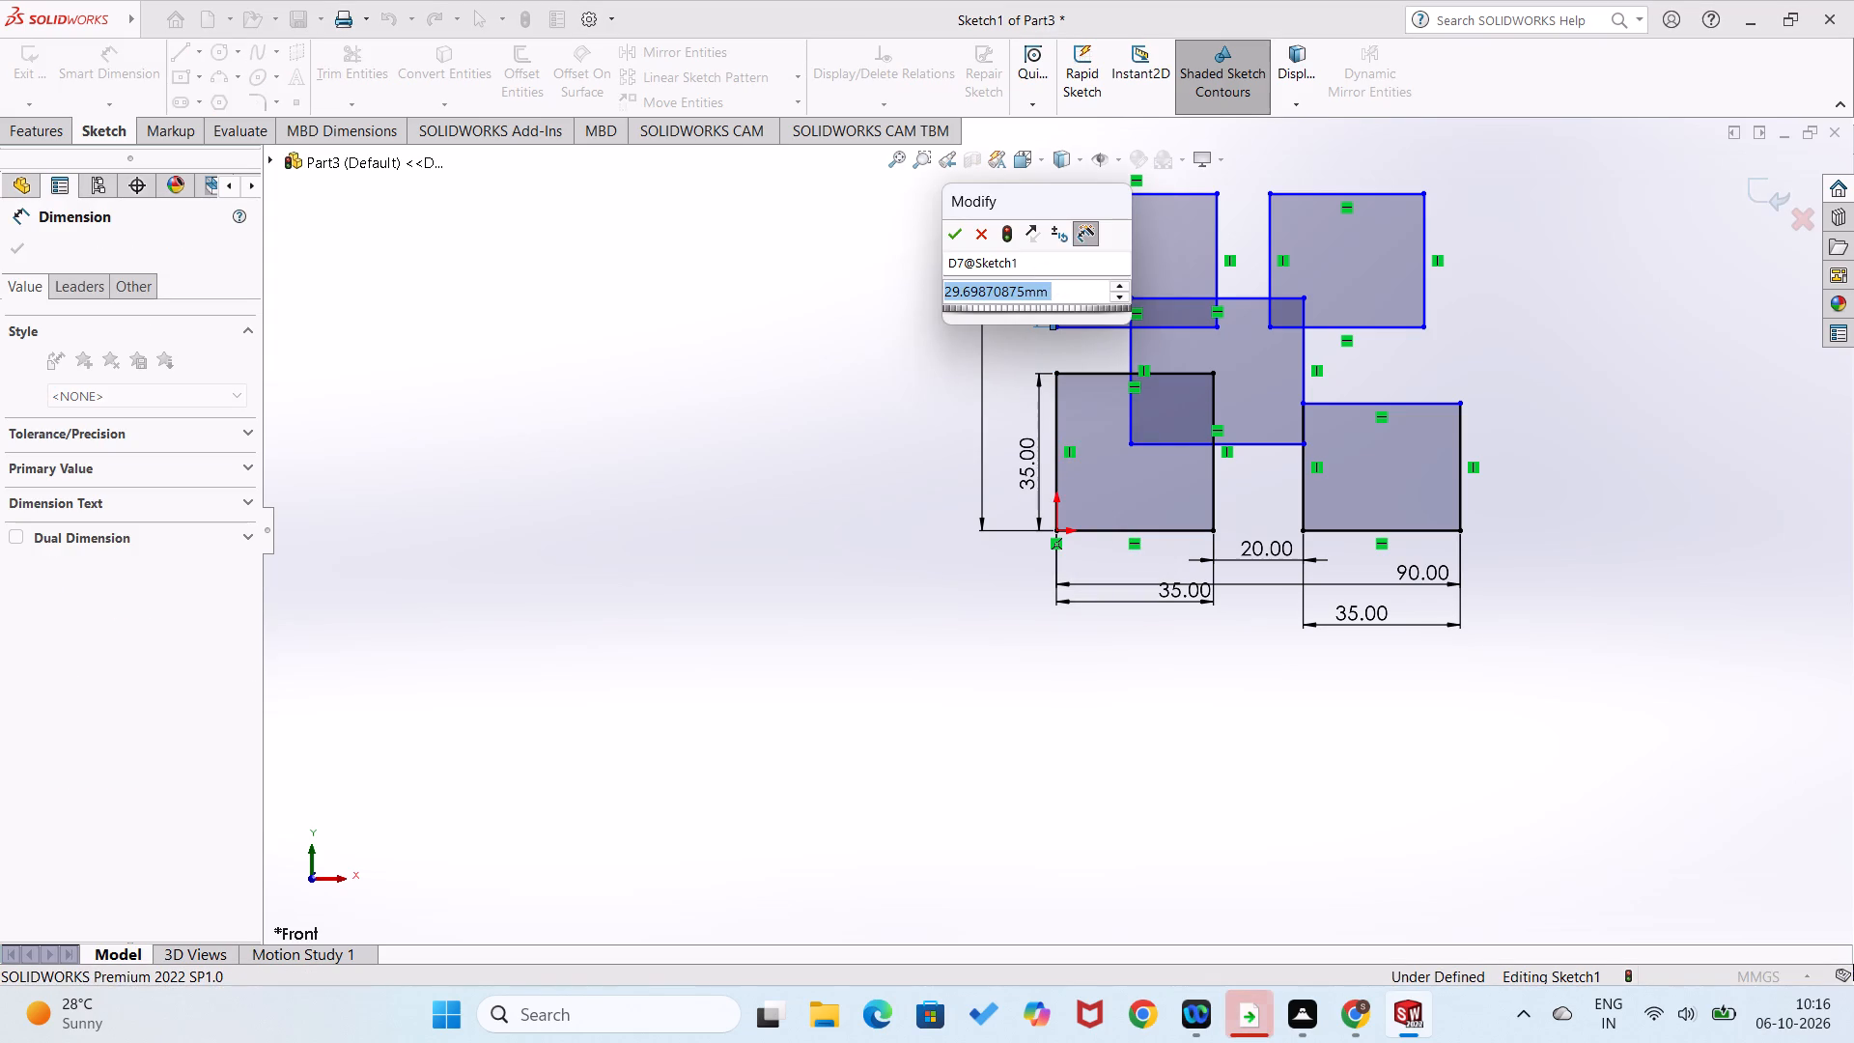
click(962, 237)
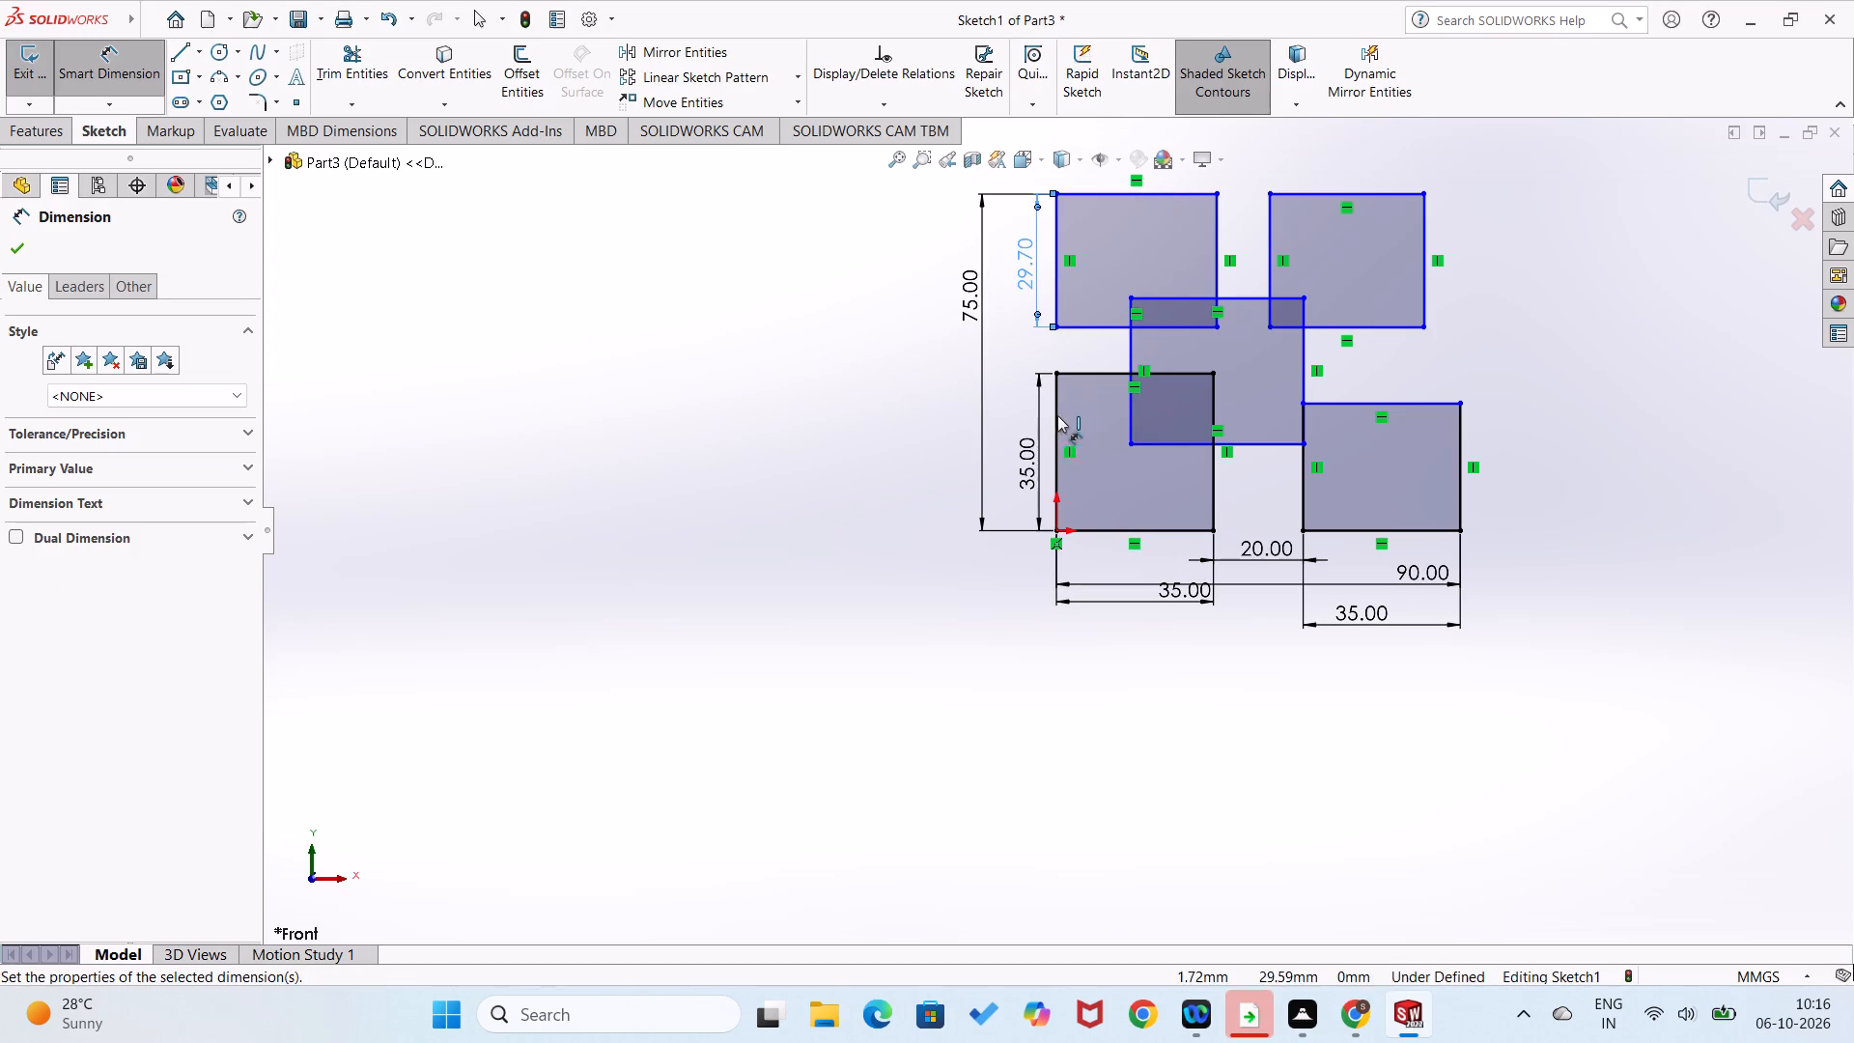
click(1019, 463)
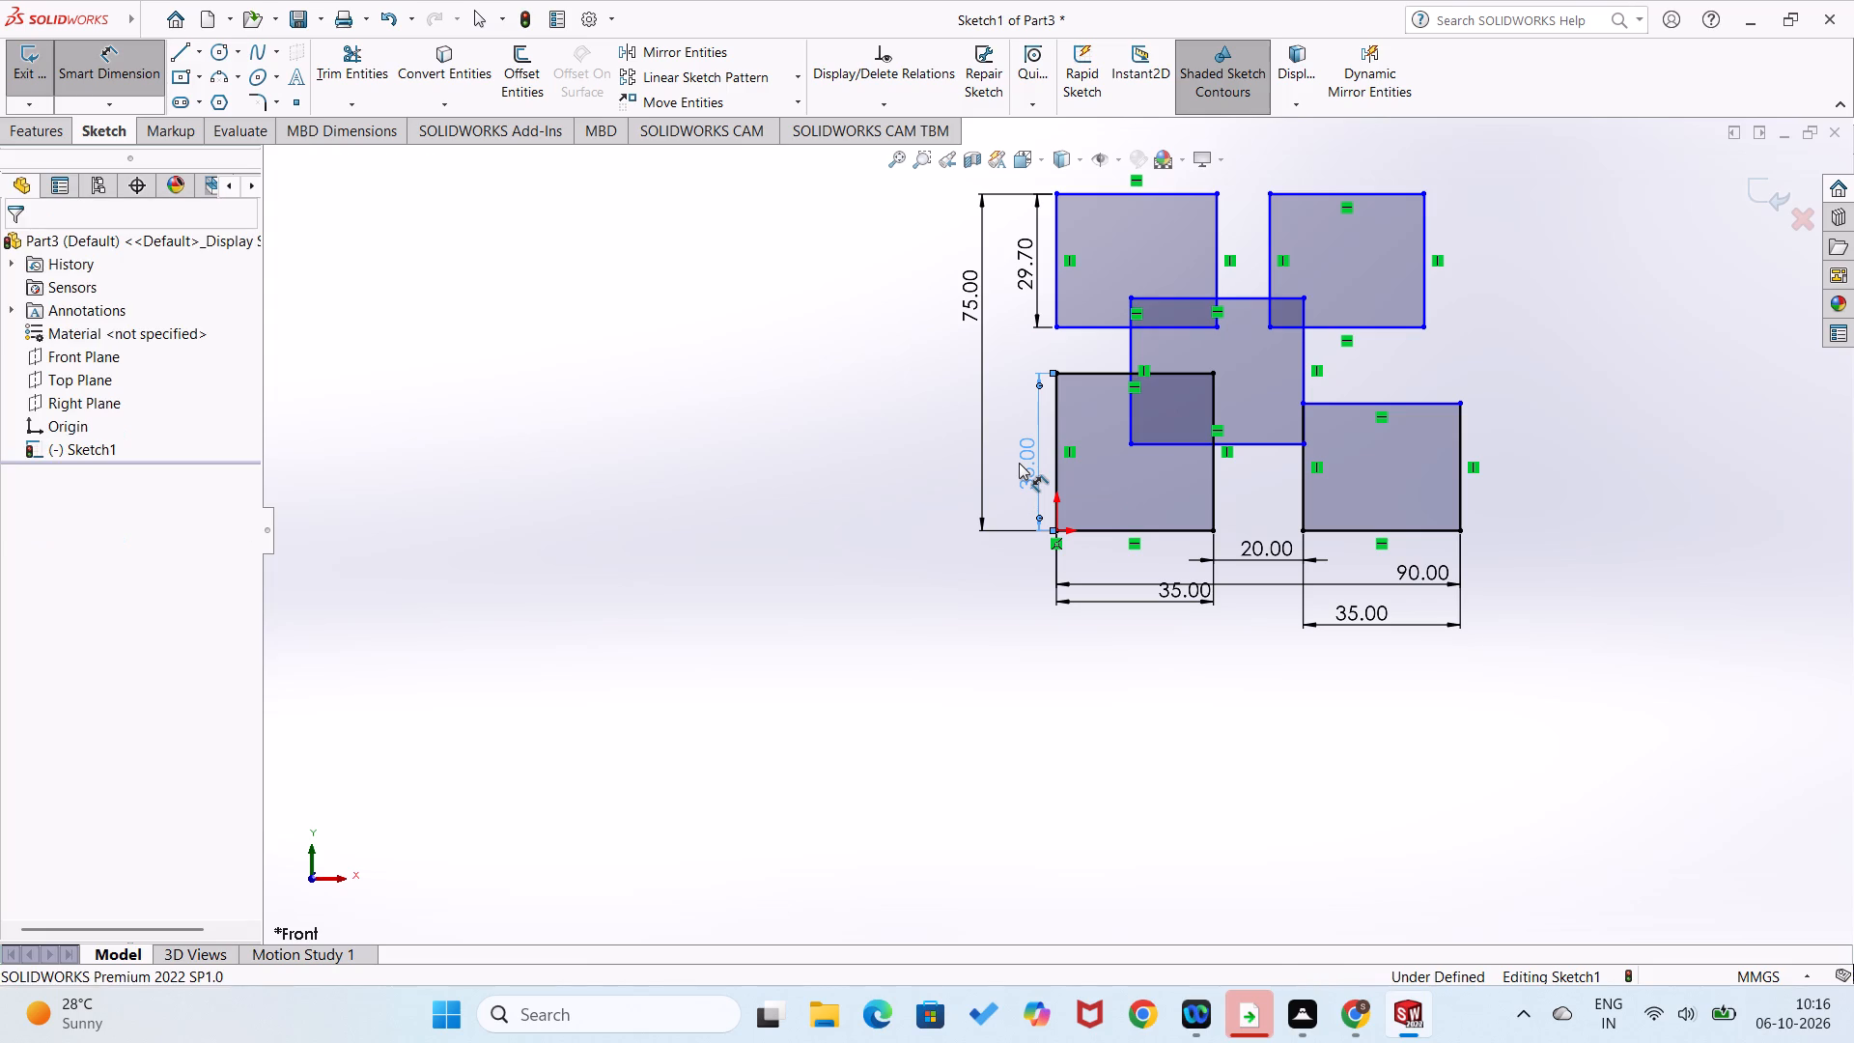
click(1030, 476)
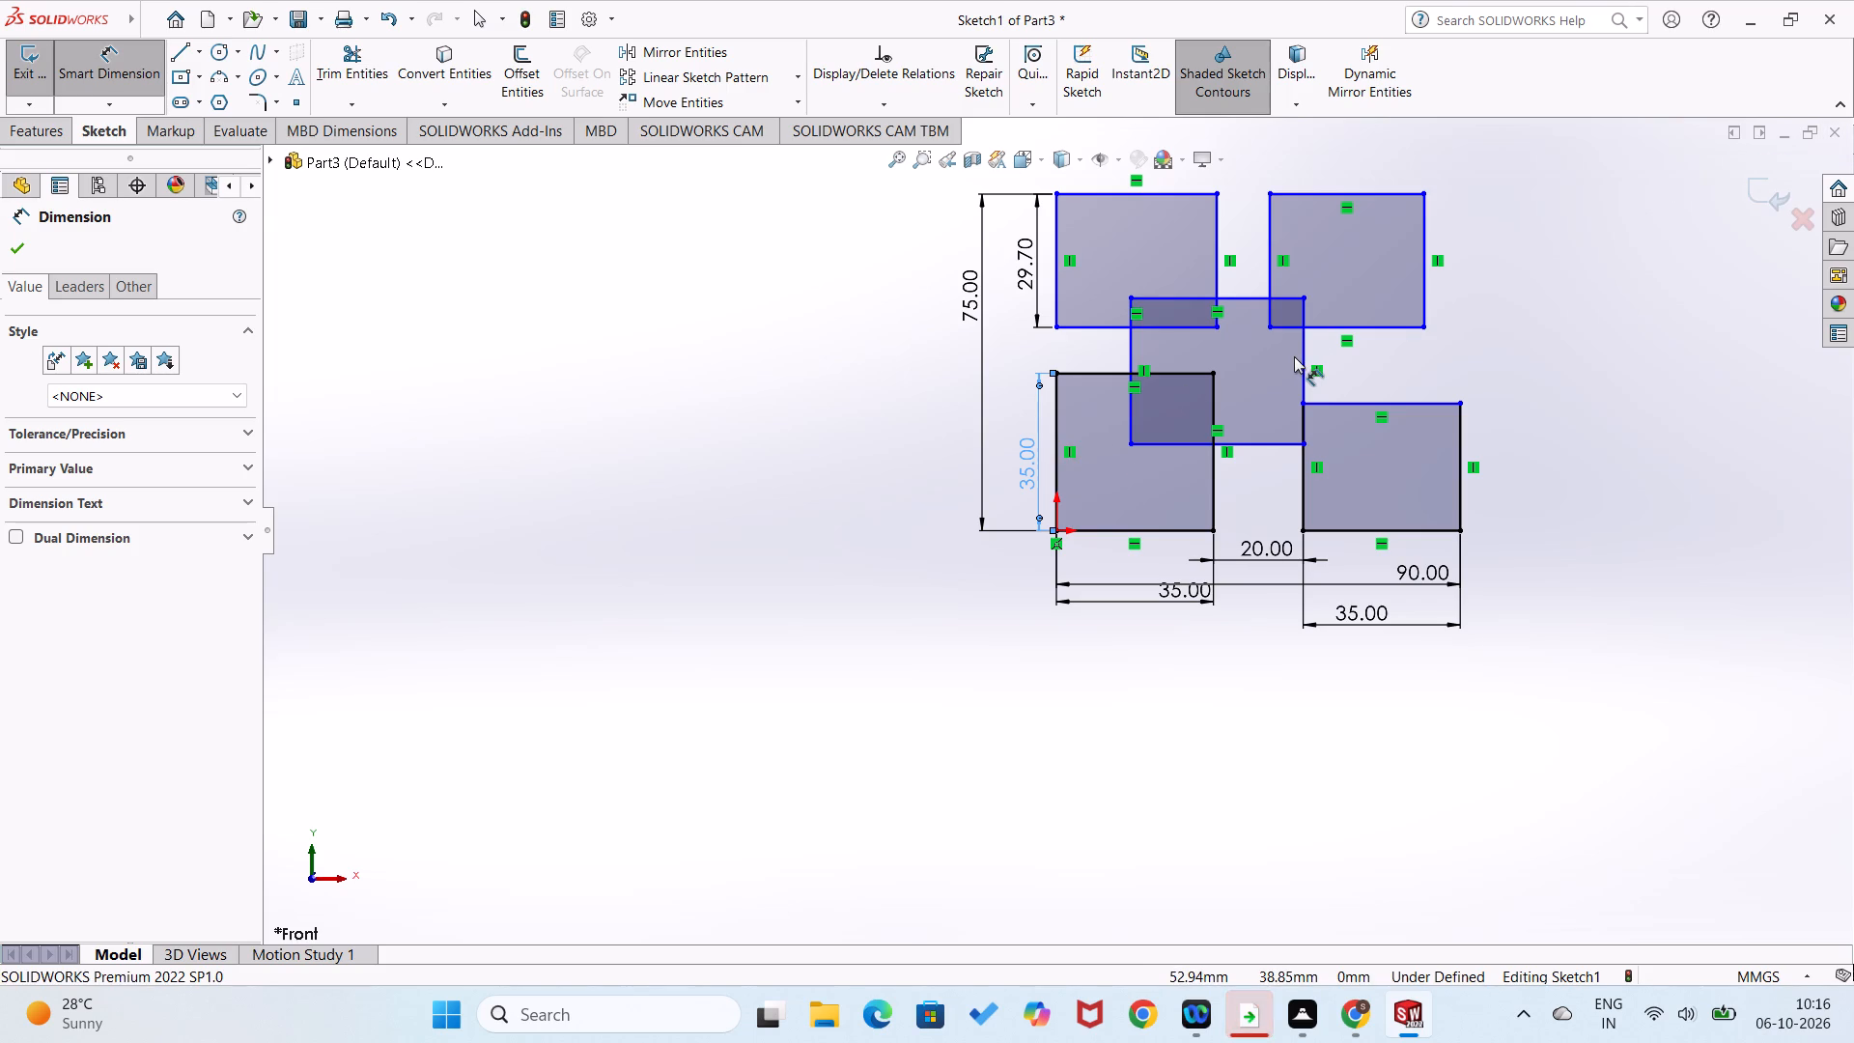
Delete all the rectangles and dimensions from the sketch.
key(ctrl+a)
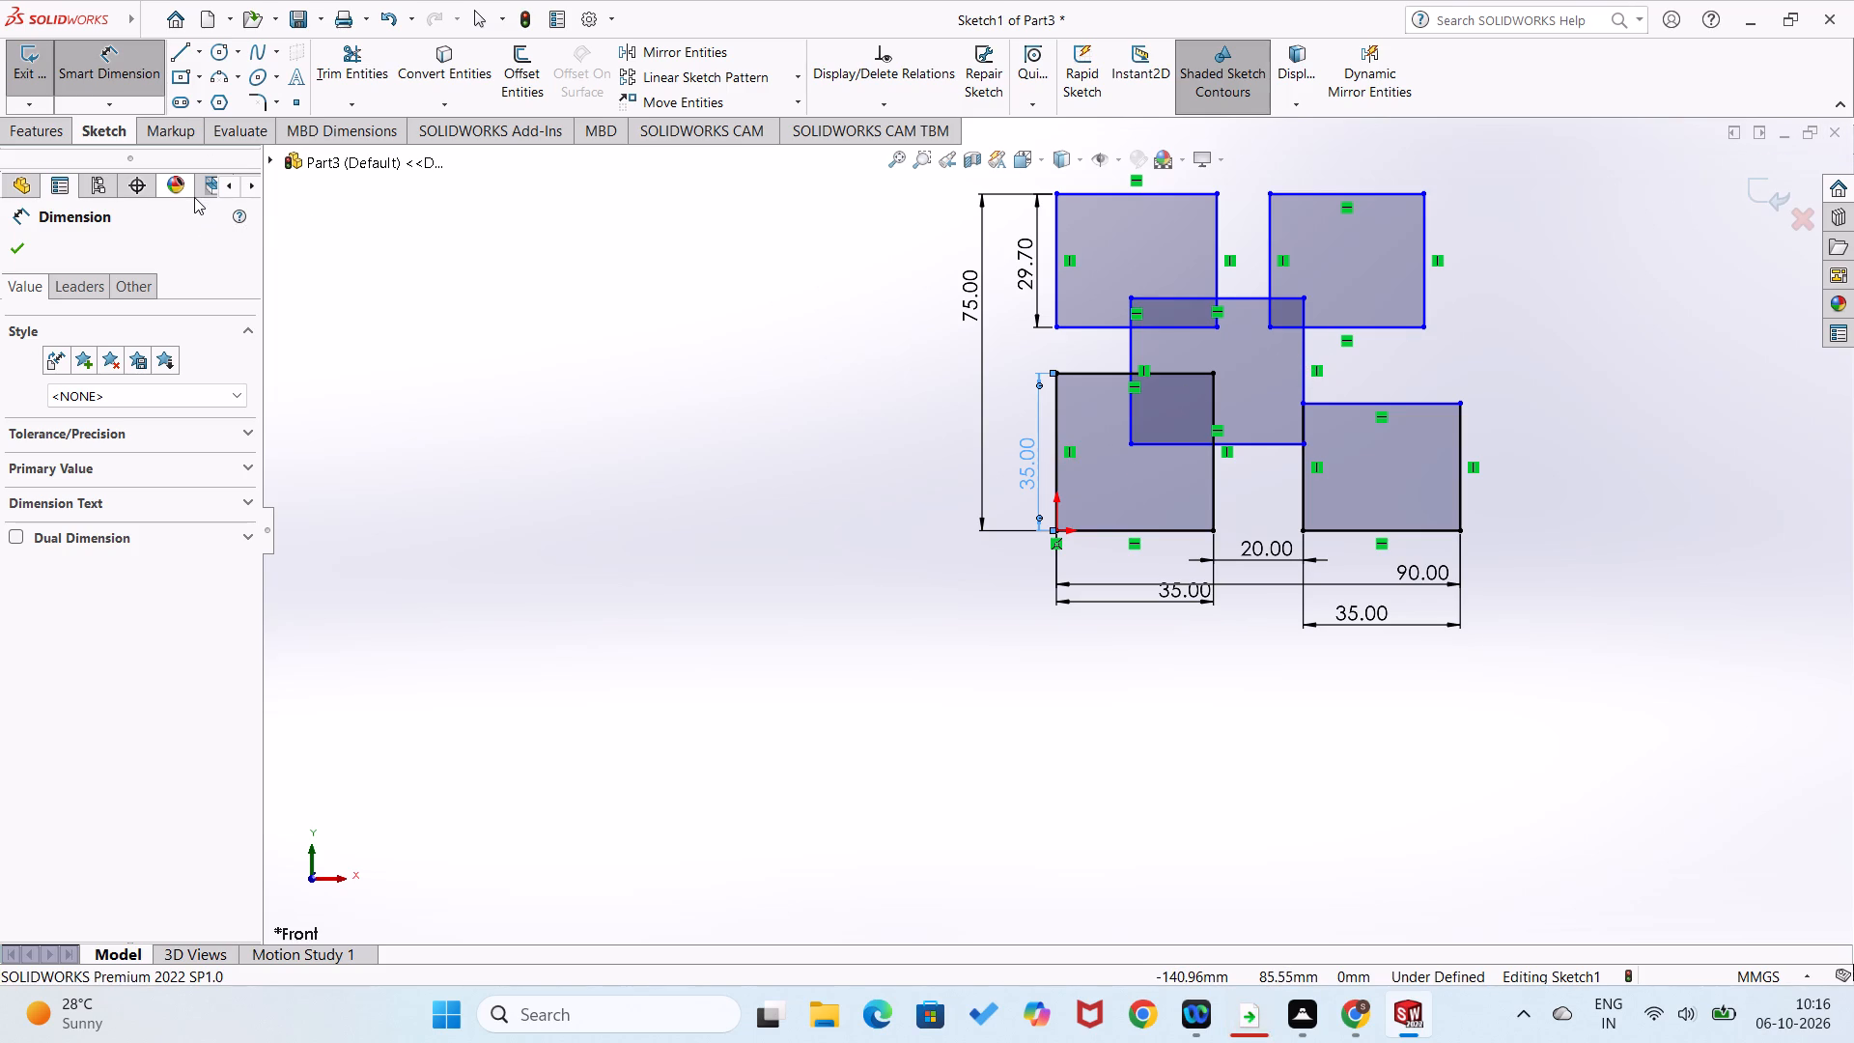
click(13, 252)
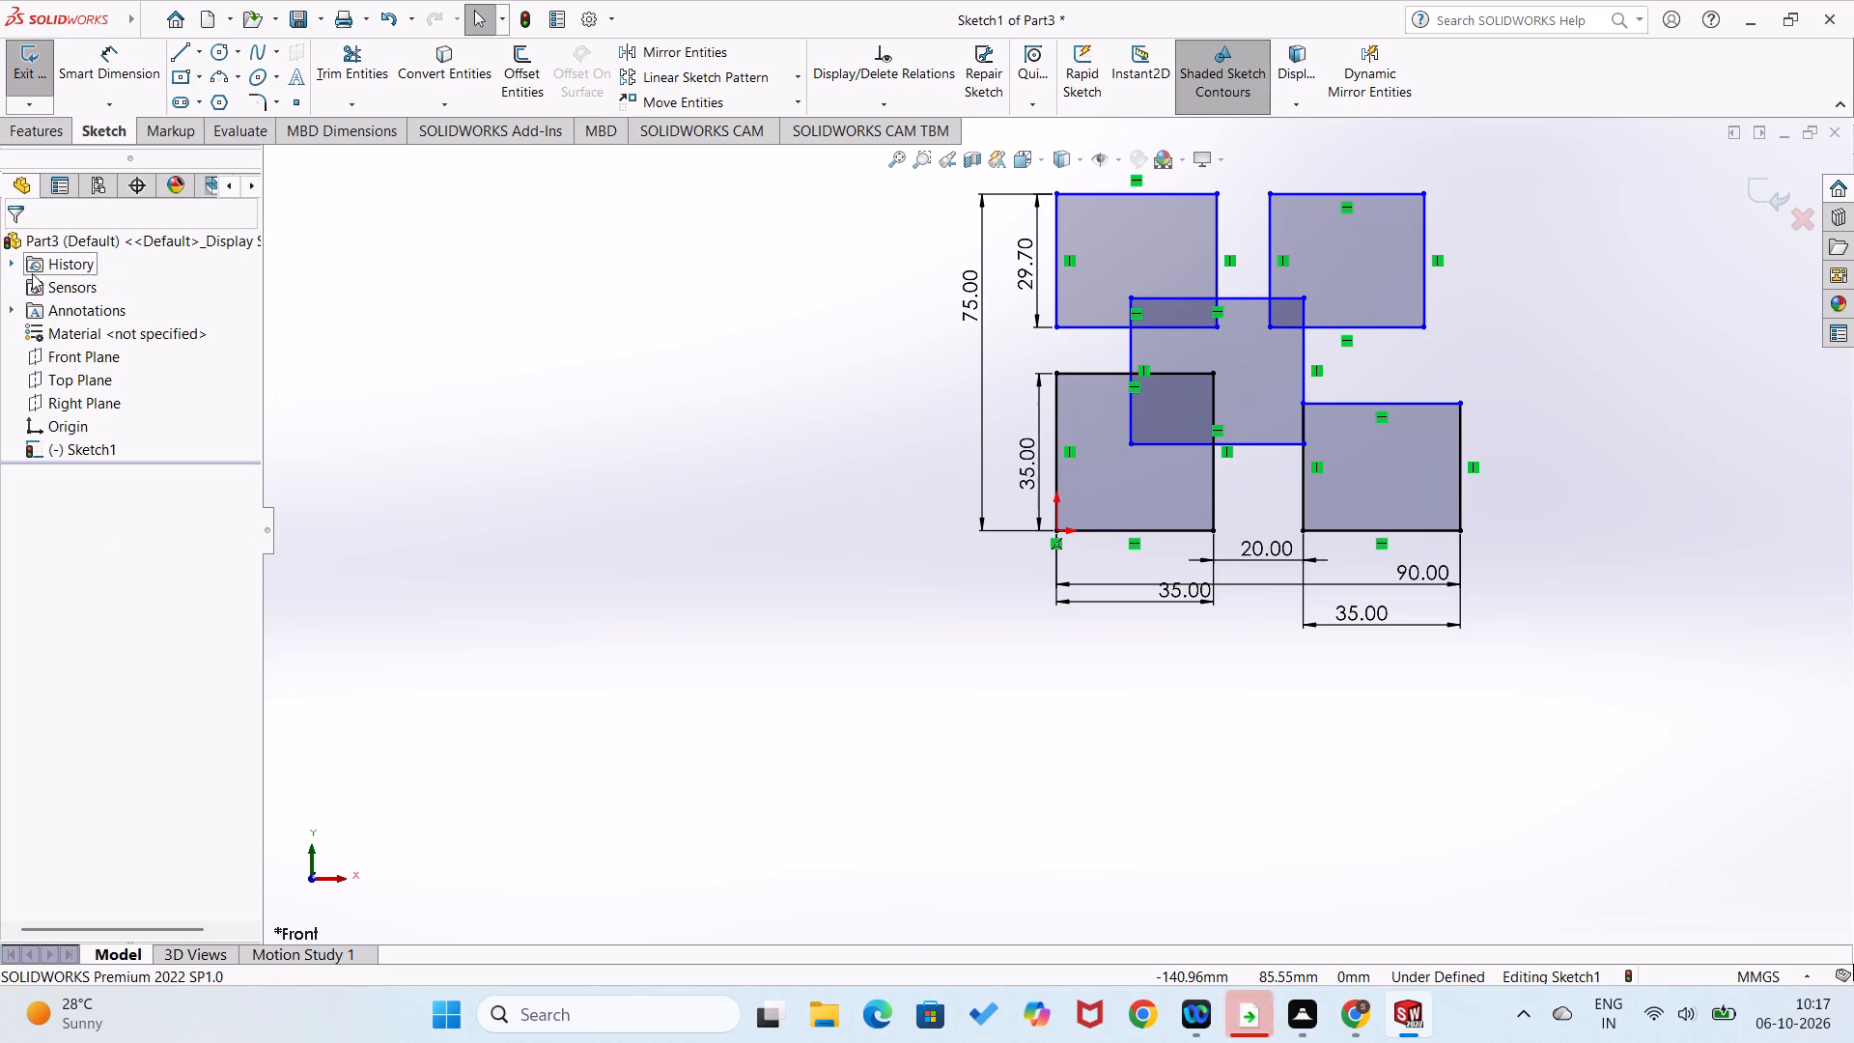
key(ctrl+a)
key(Delete)
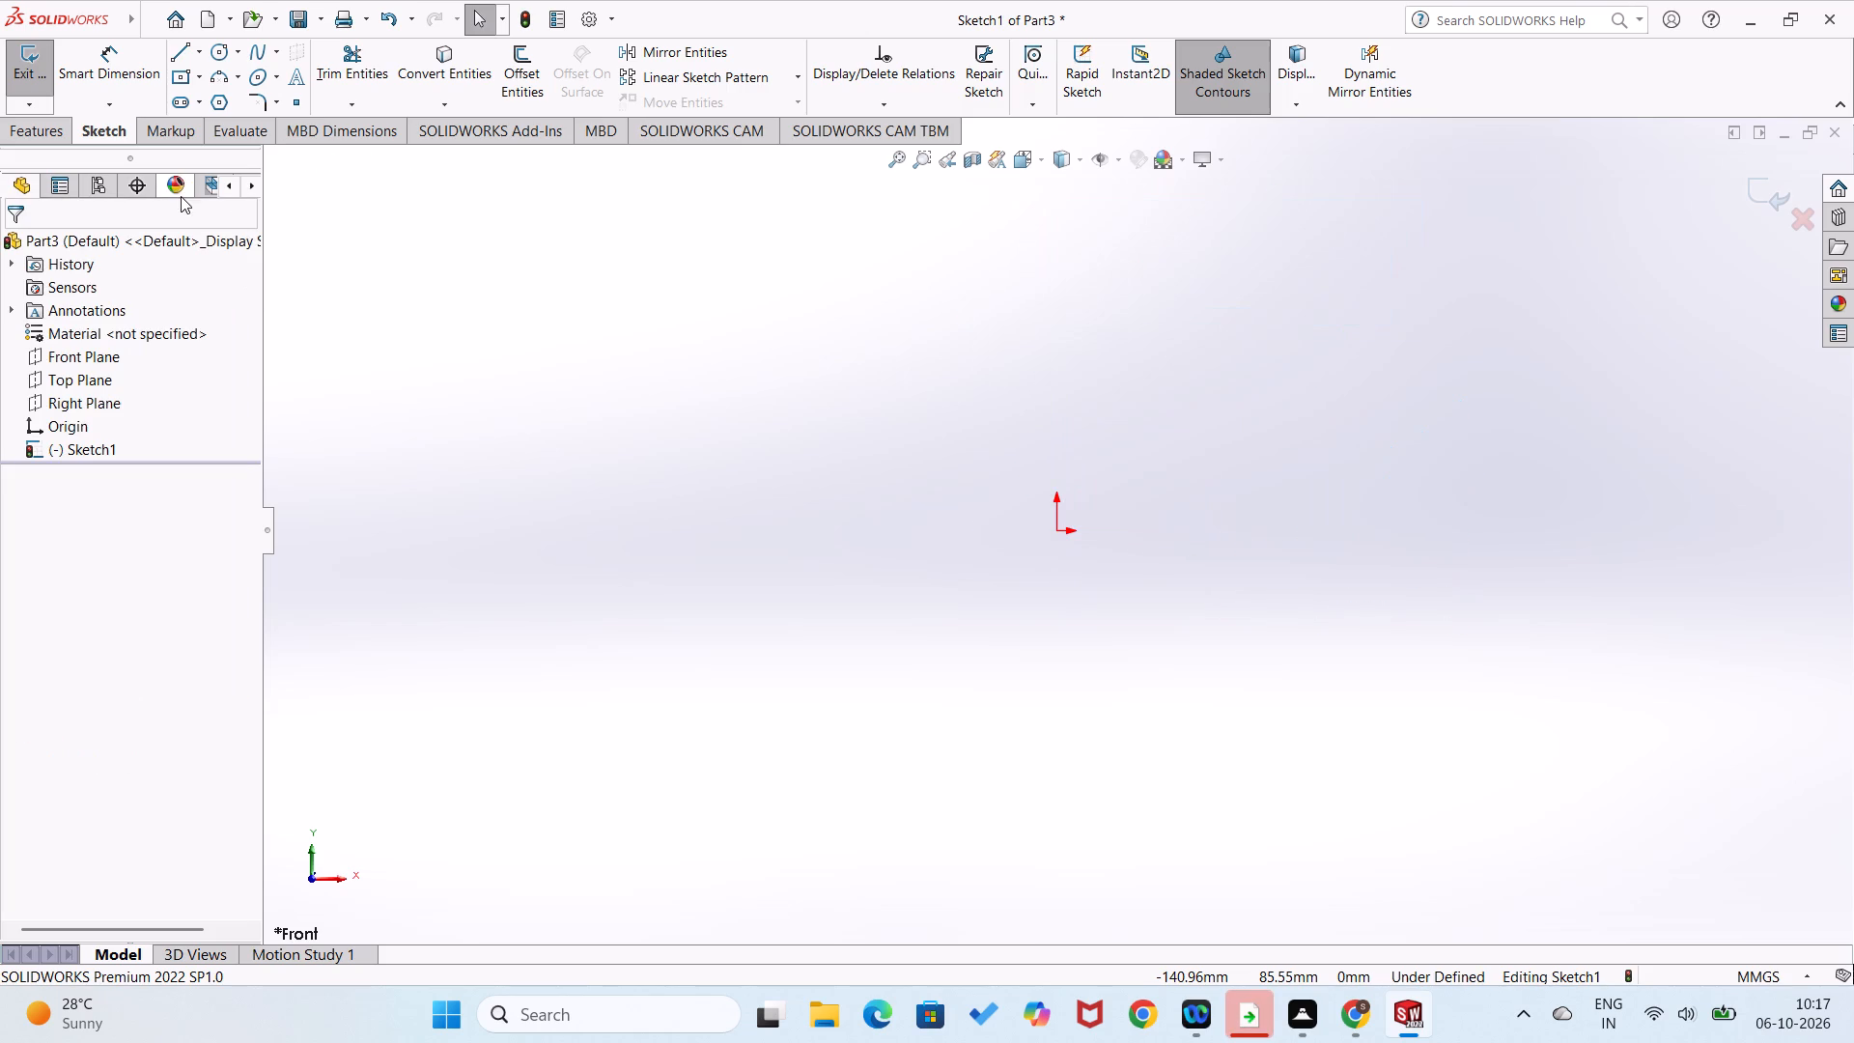
Sketch a new corner rectangle, about 34 × 33 mm, up and to the right from the origin.
right_drag(656, 478, 549, 601)
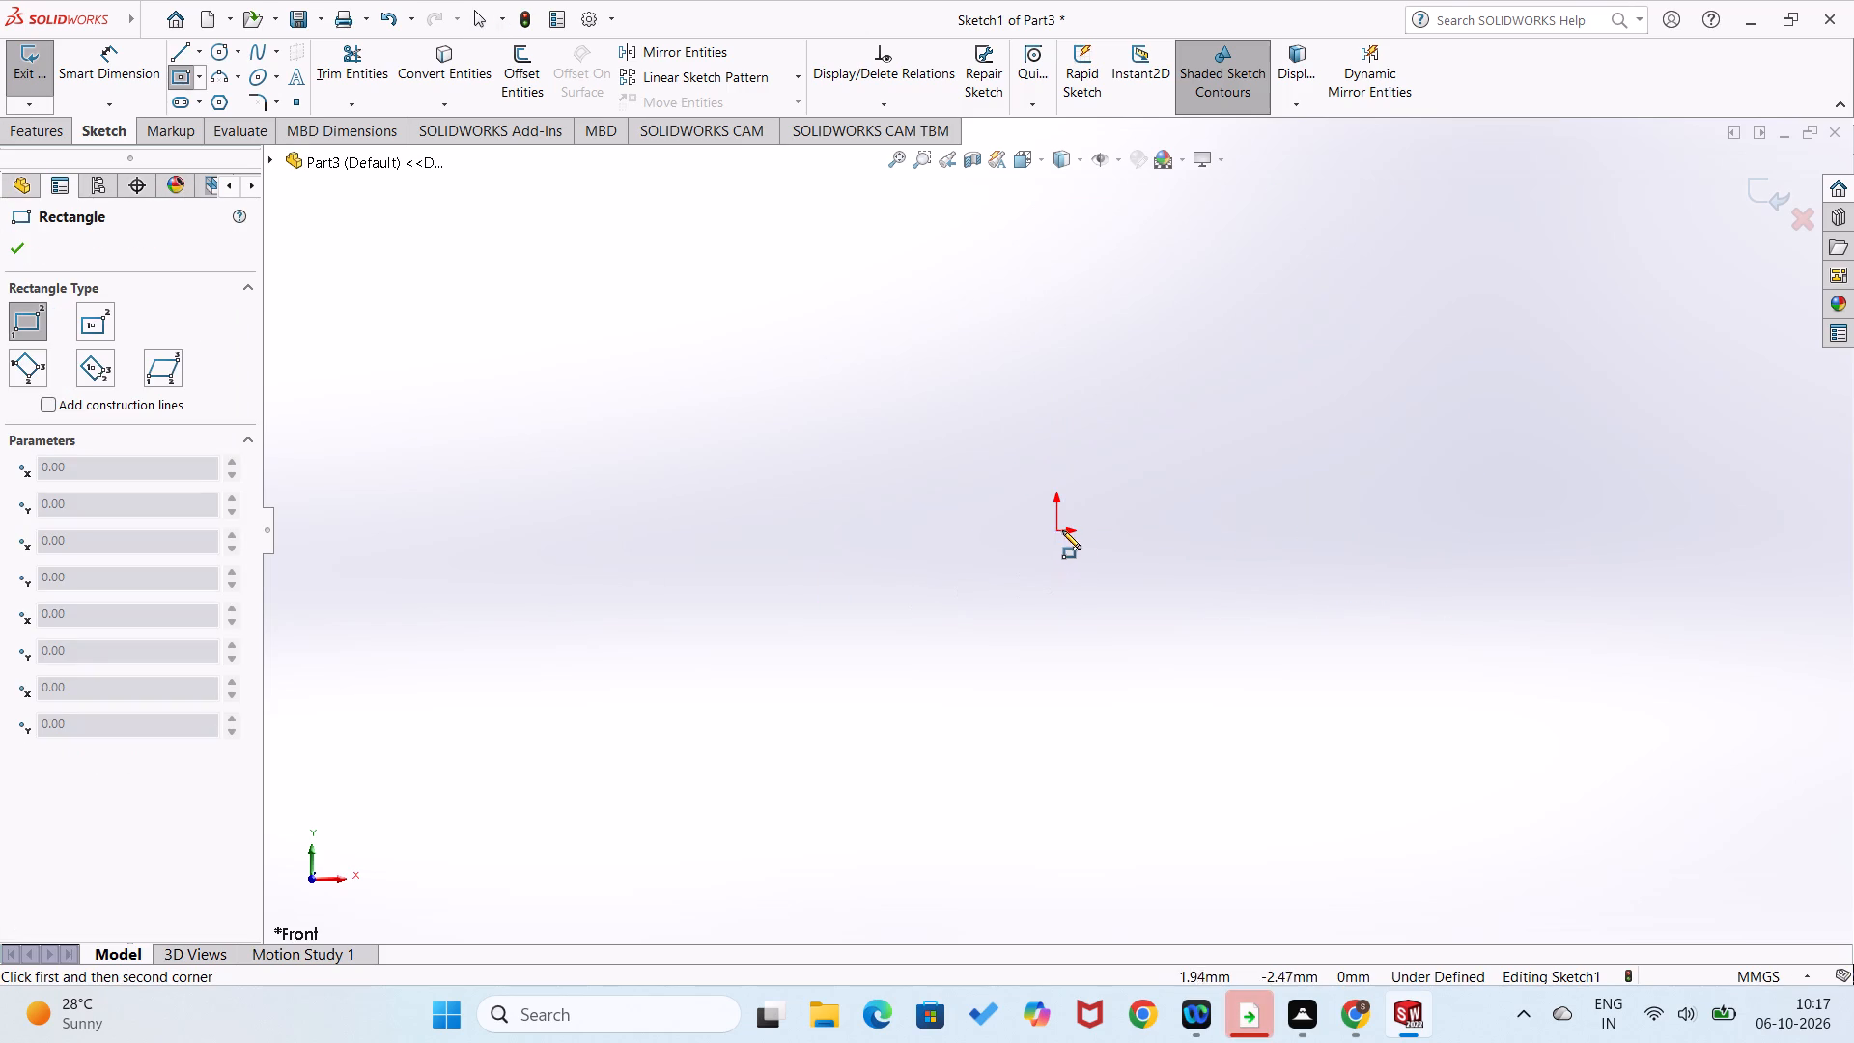
click(1058, 535)
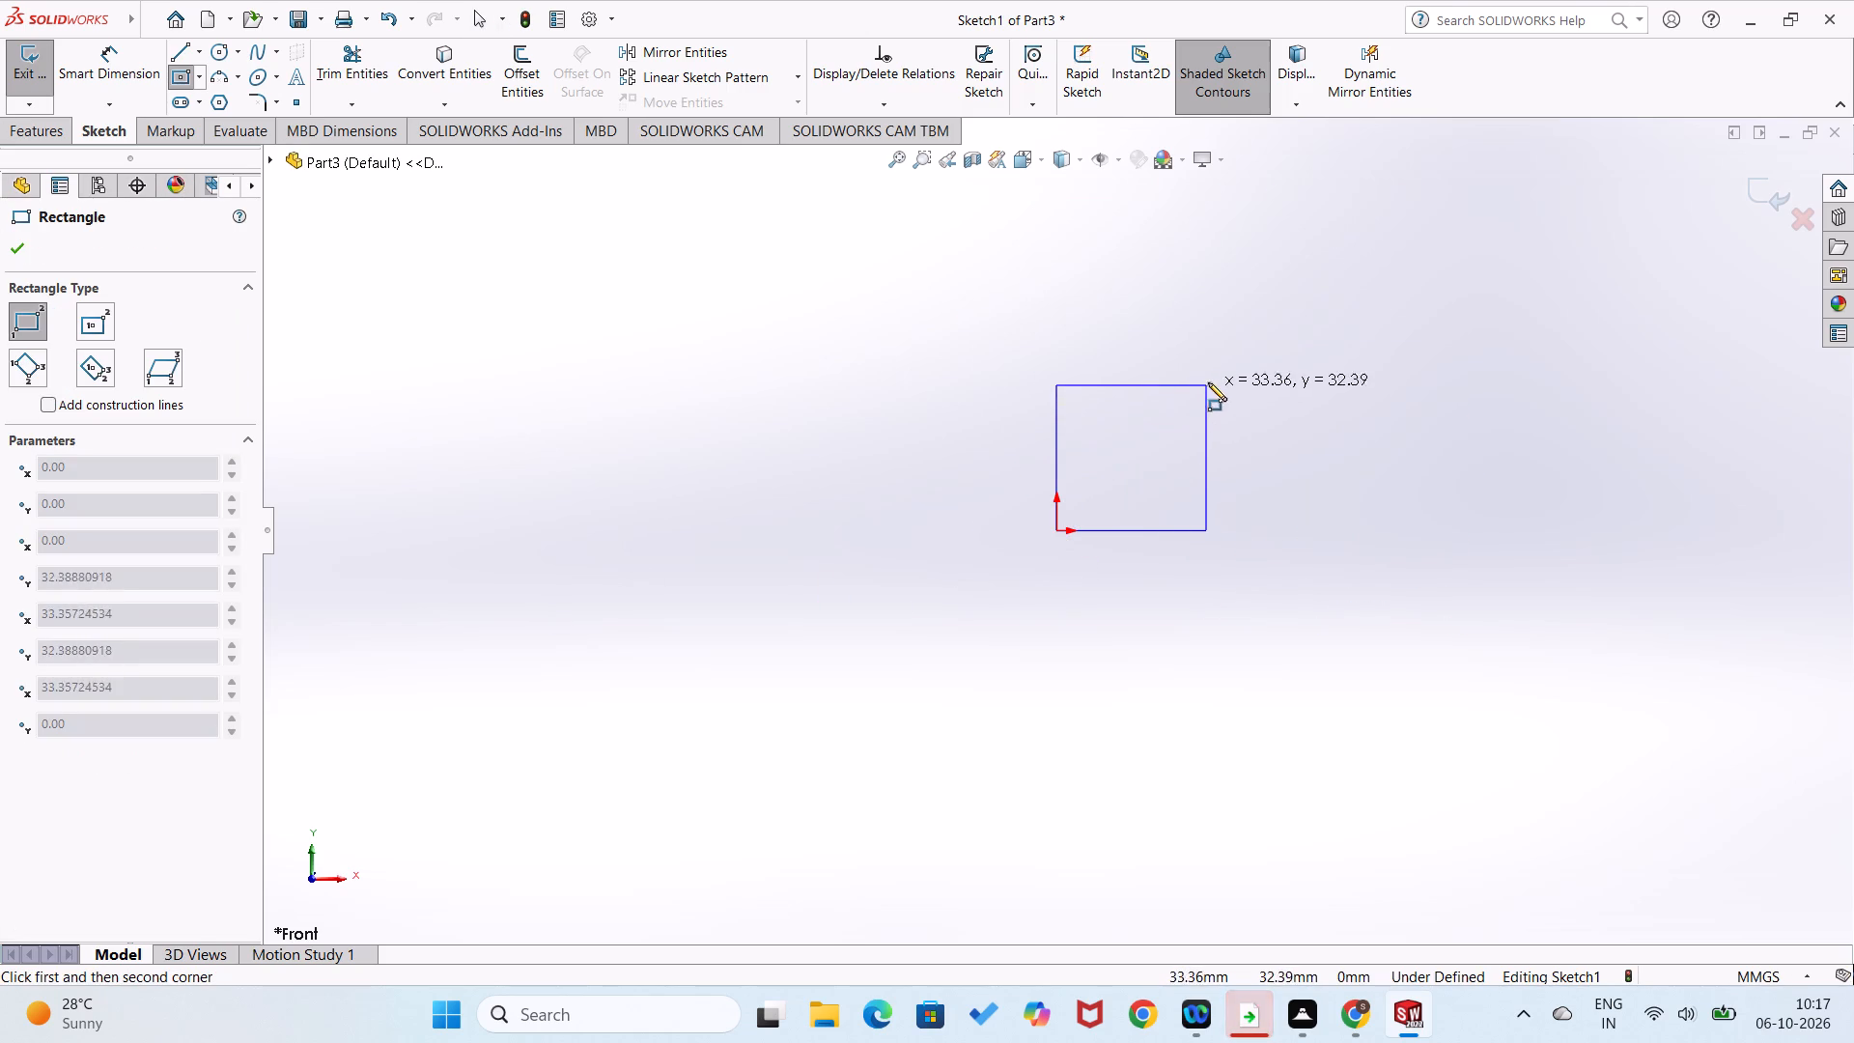
click(1208, 382)
Dimension the rectangle's bottom edge at 35 mm.
right_drag(1143, 647, 1166, 531)
click(1177, 532)
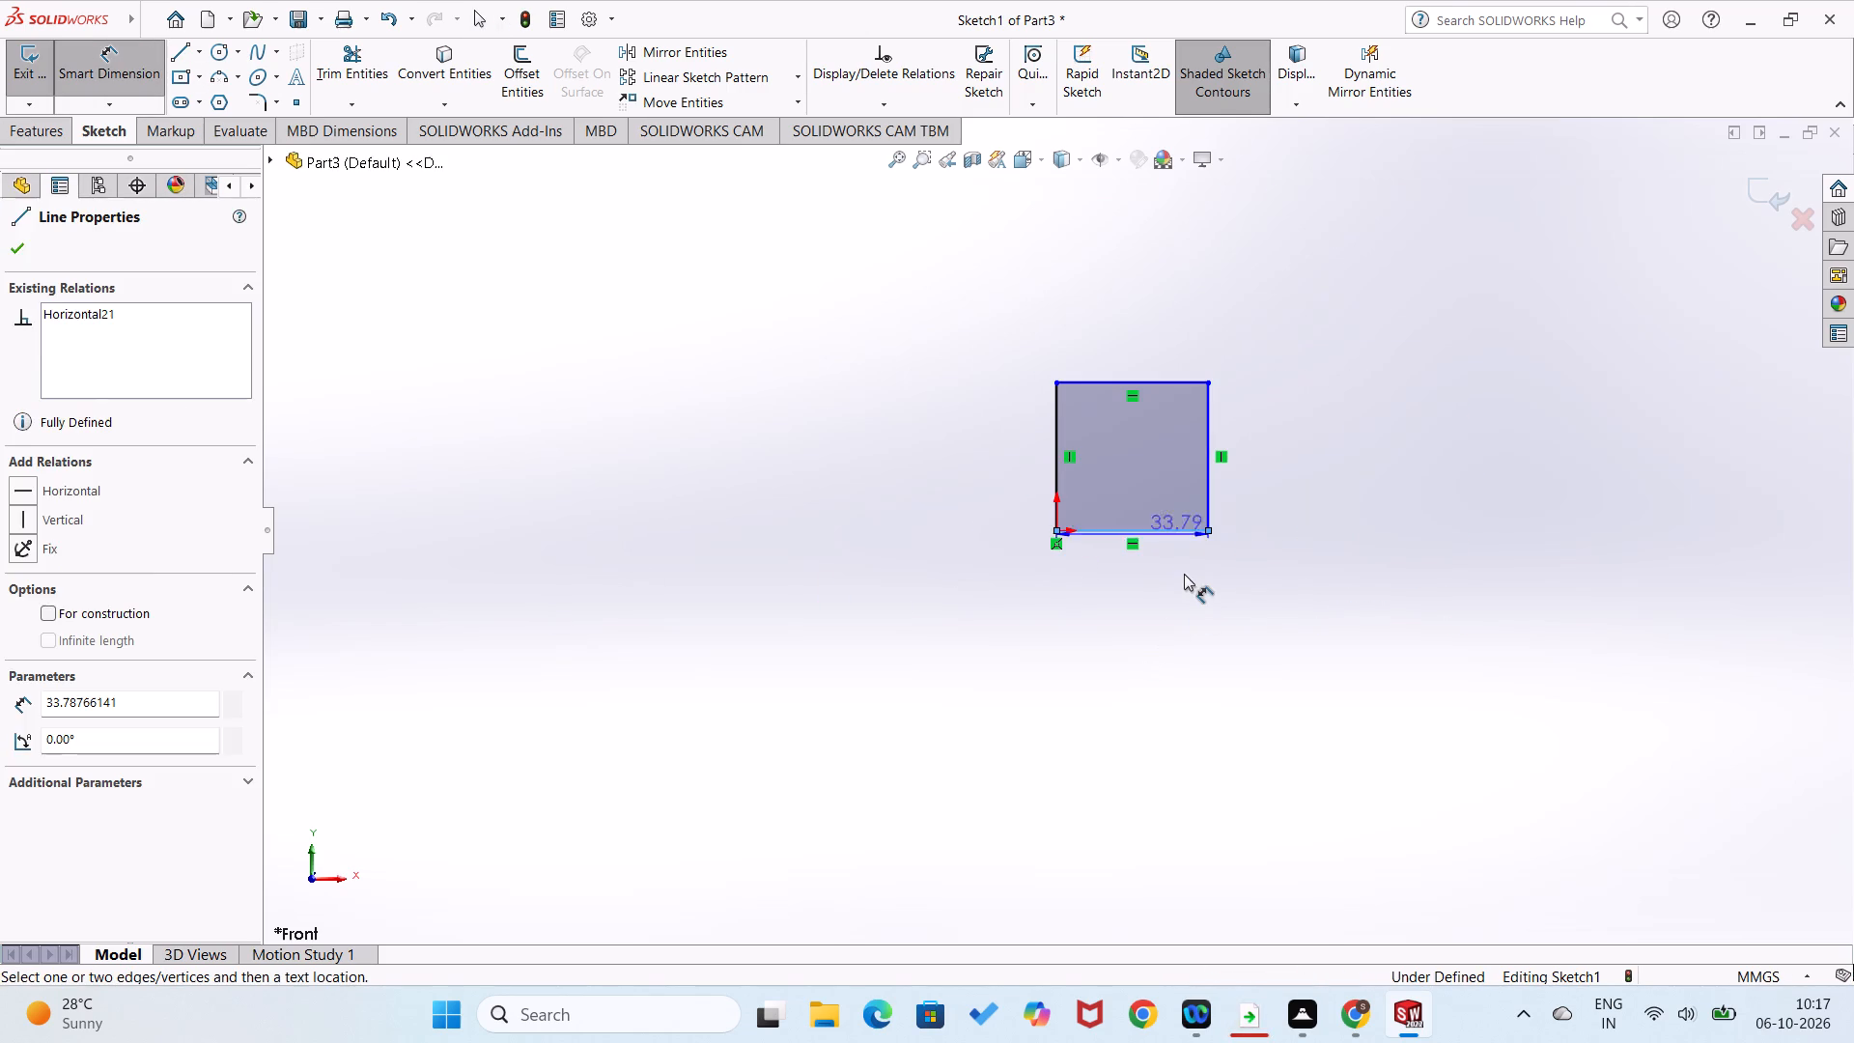
click(1182, 585)
text(35)
key(Return)
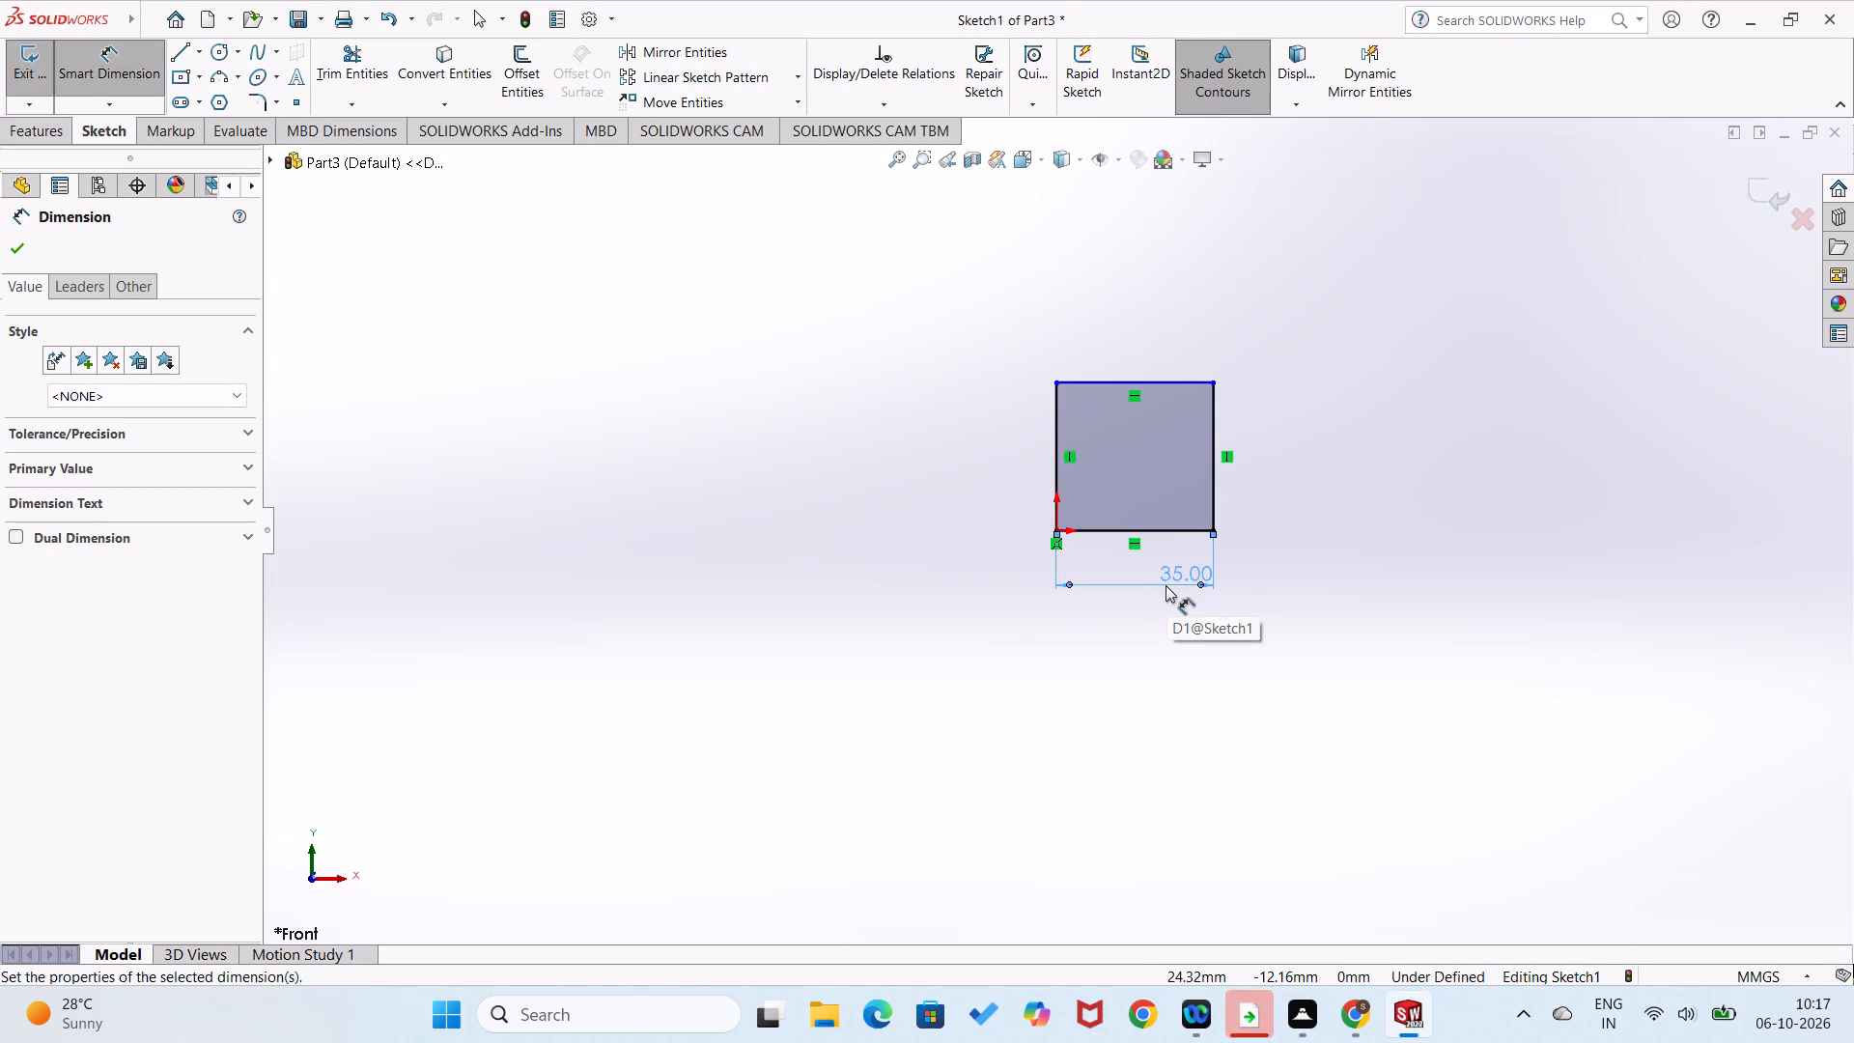
Set the rectangle's width dimension to 40 mm.
double_click(1172, 576)
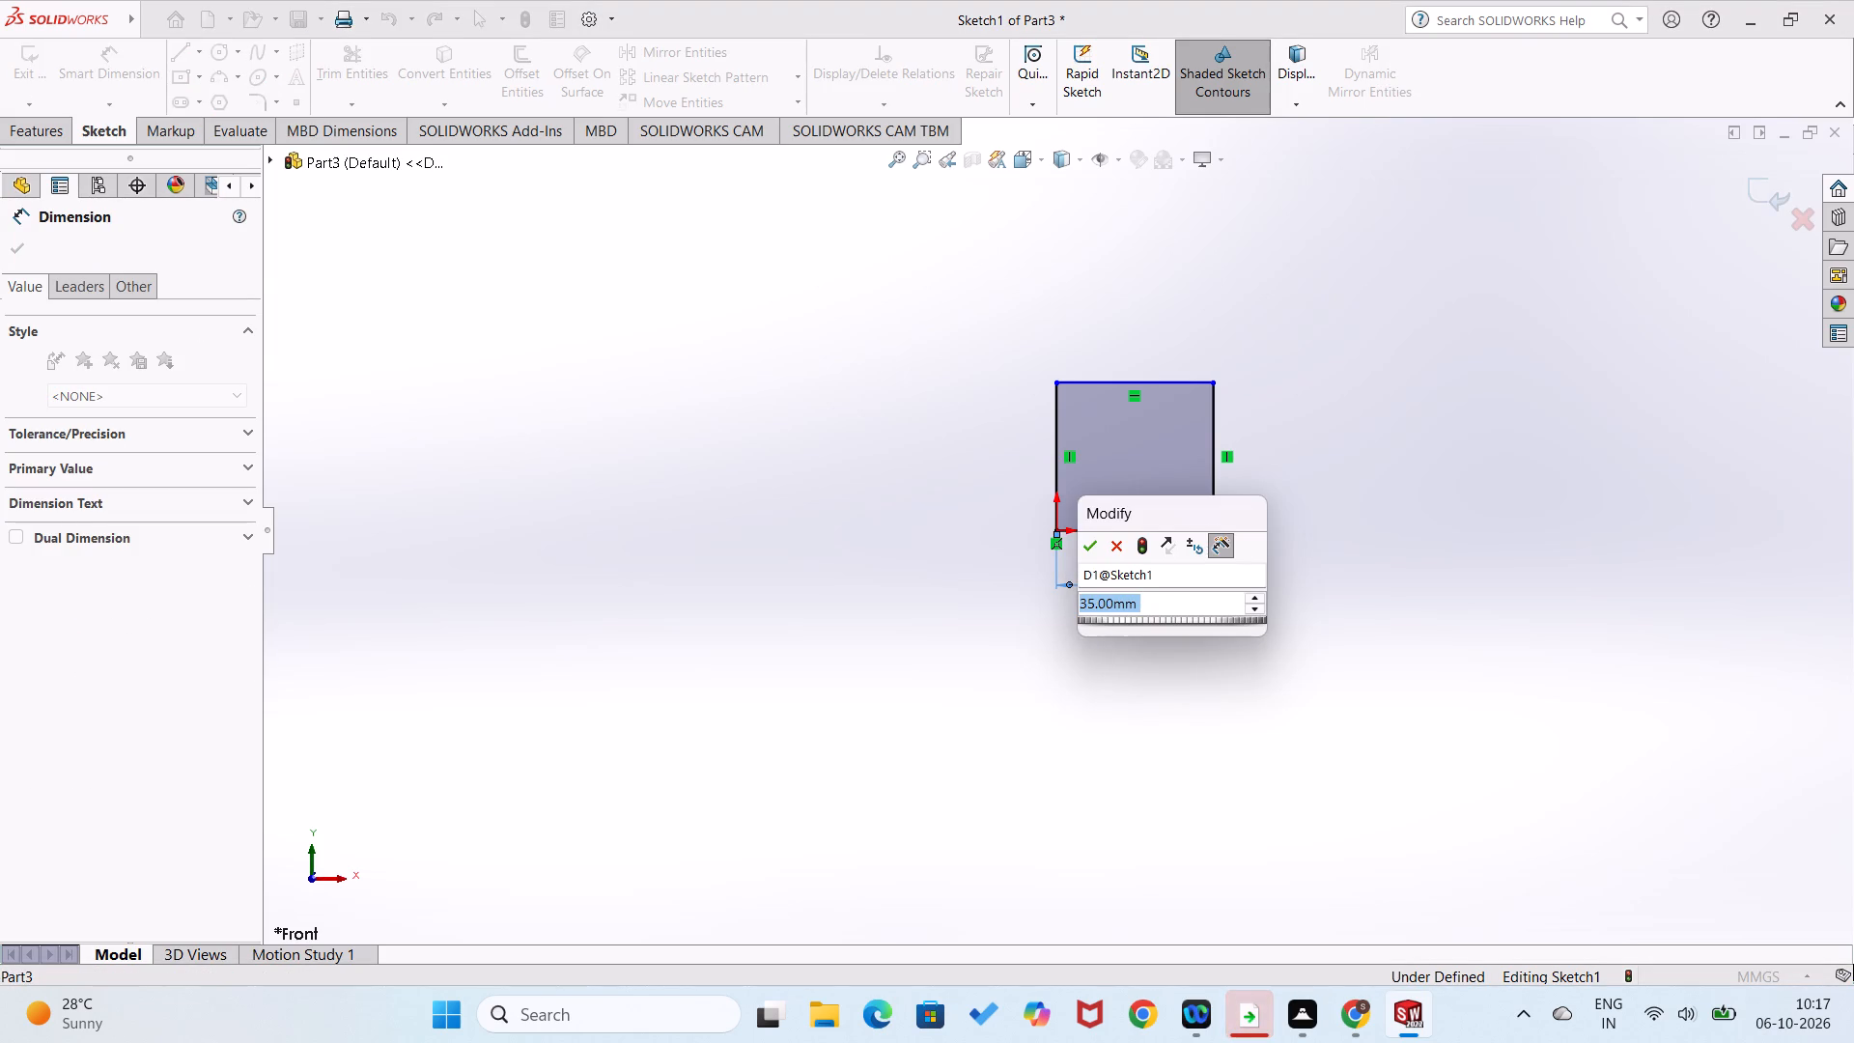
text(40)
key(Return)
click(1156, 649)
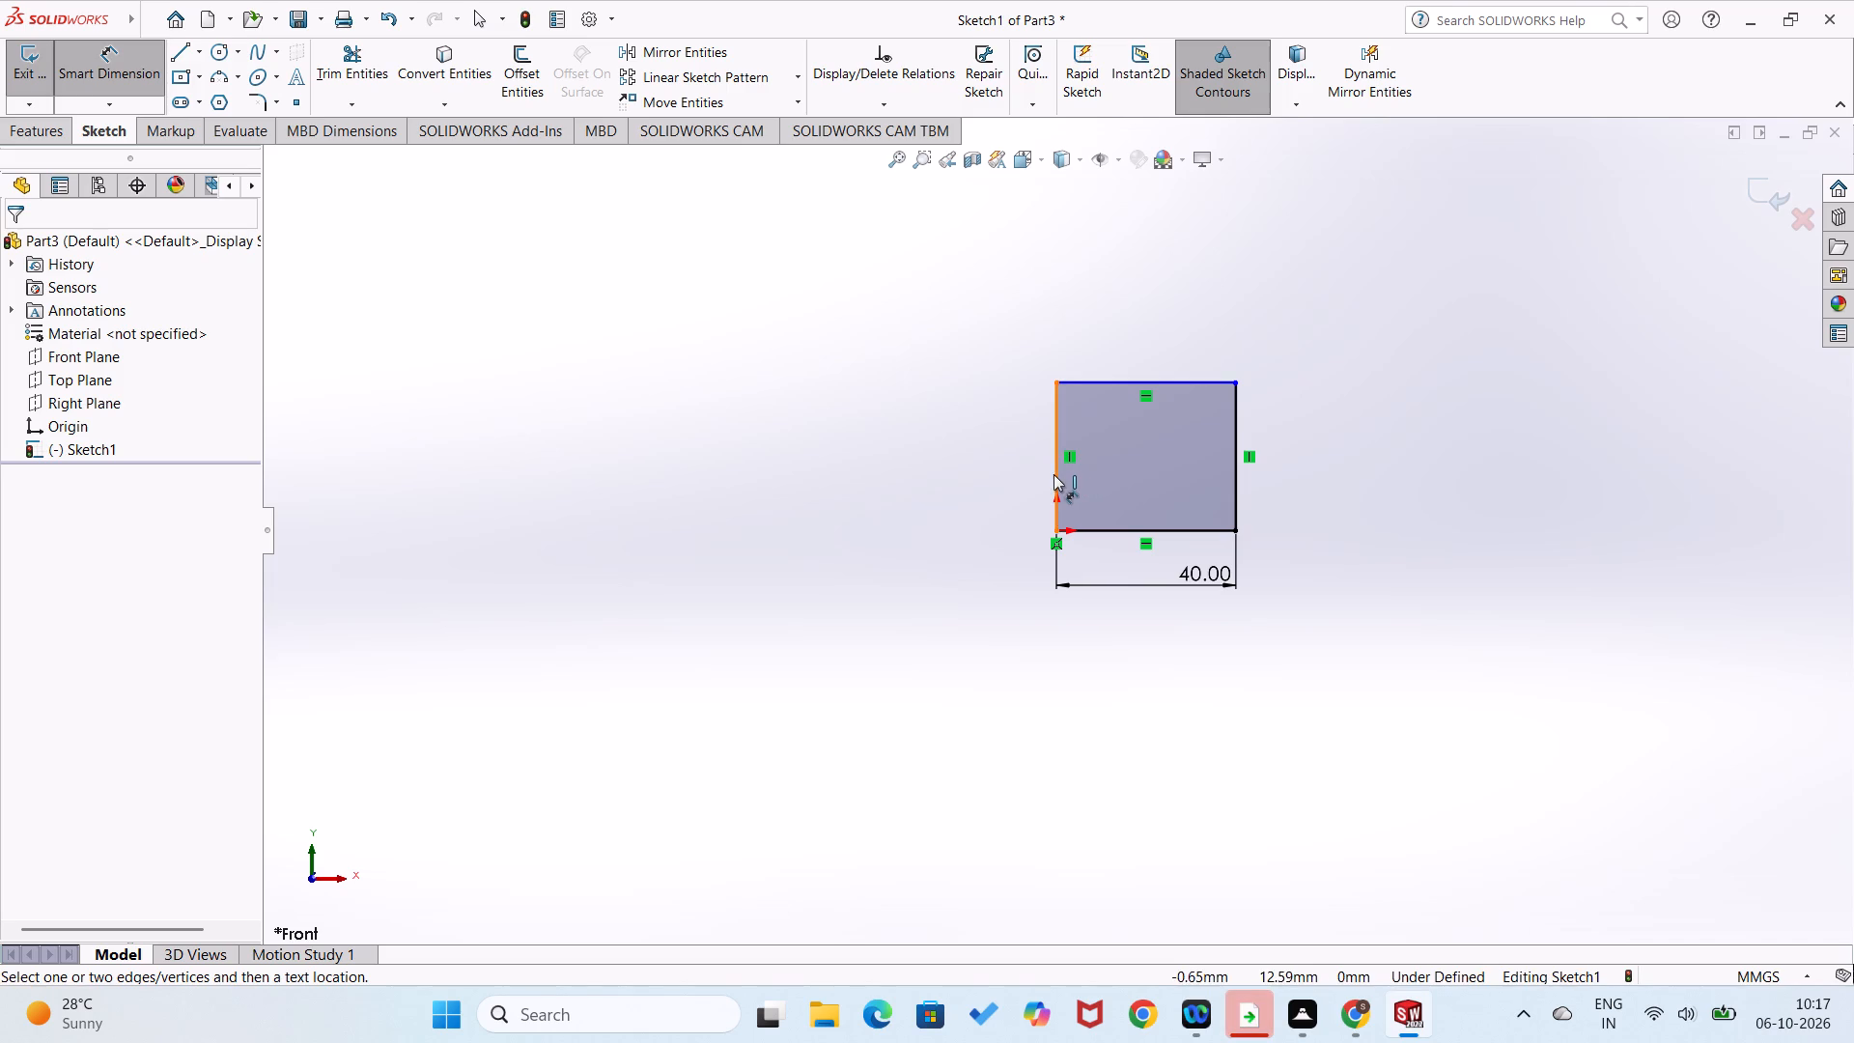
Dimension the rectangle's height at 32.5 mm.
click(1053, 474)
click(1016, 470)
text(32.5)
key(Return)
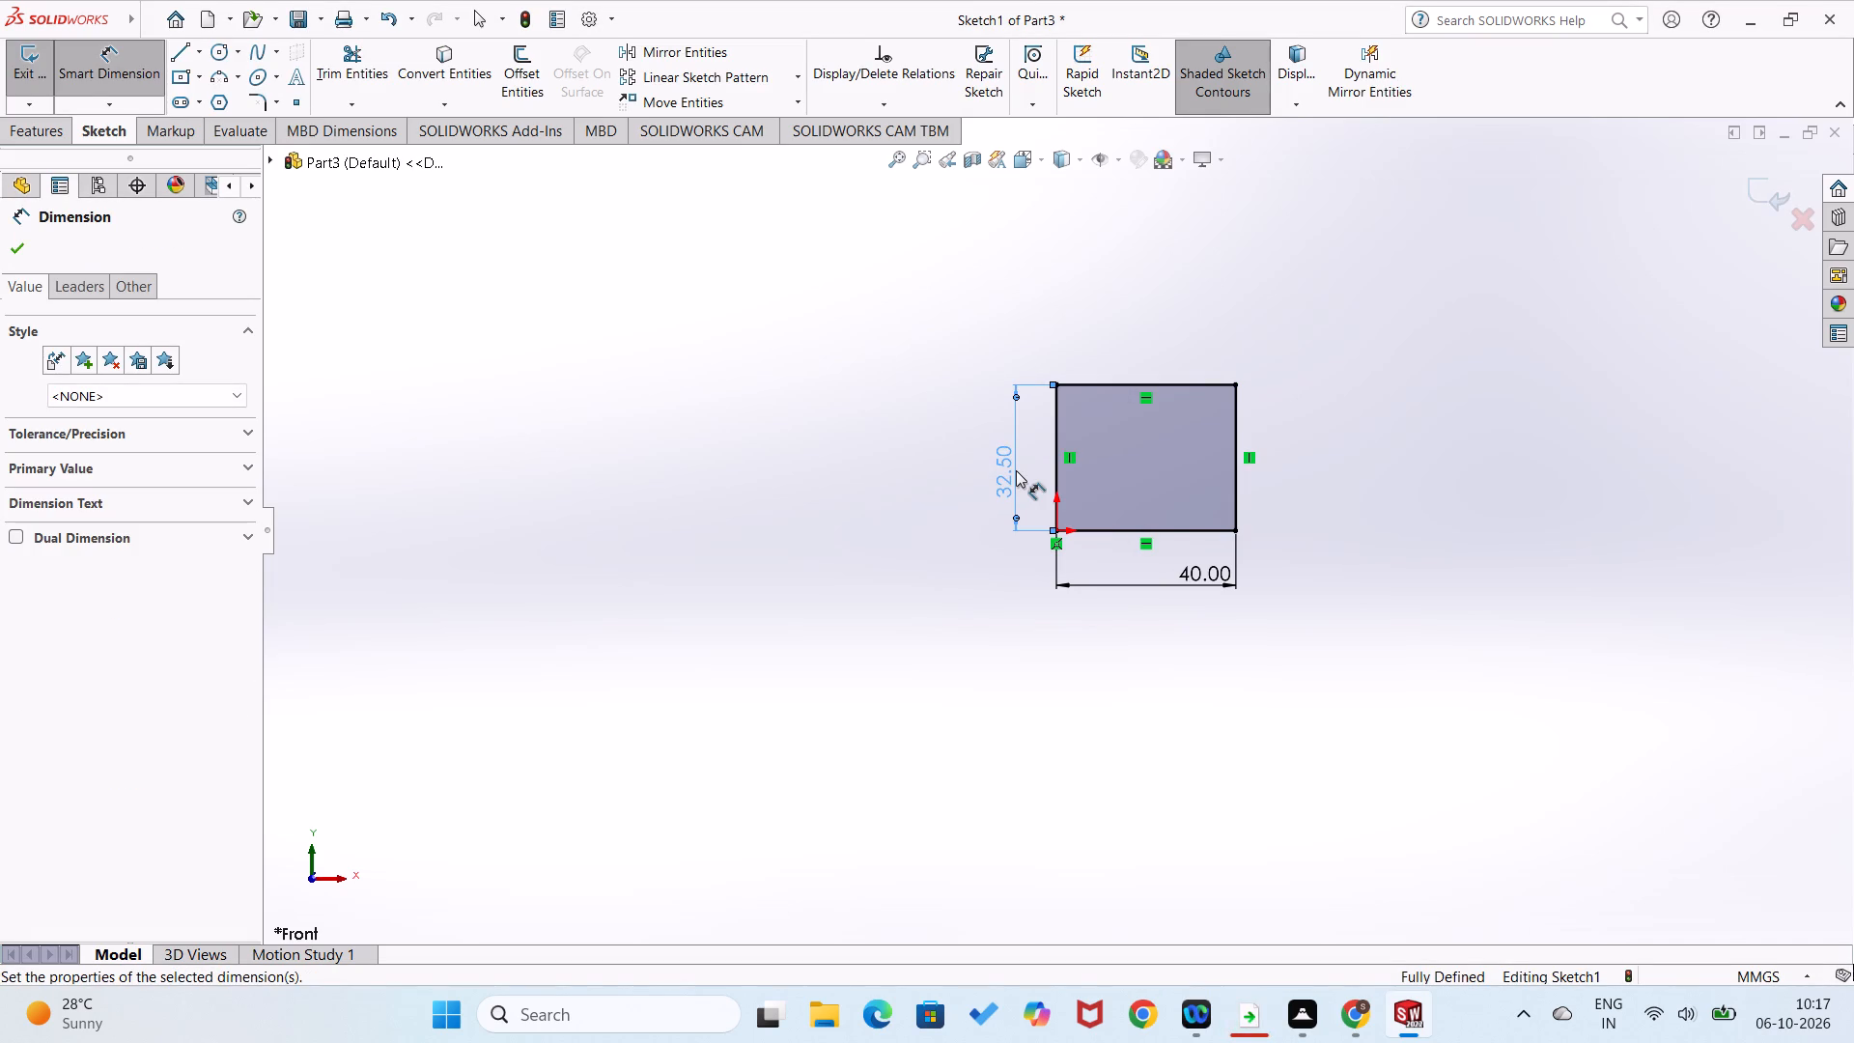
click(443, 652)
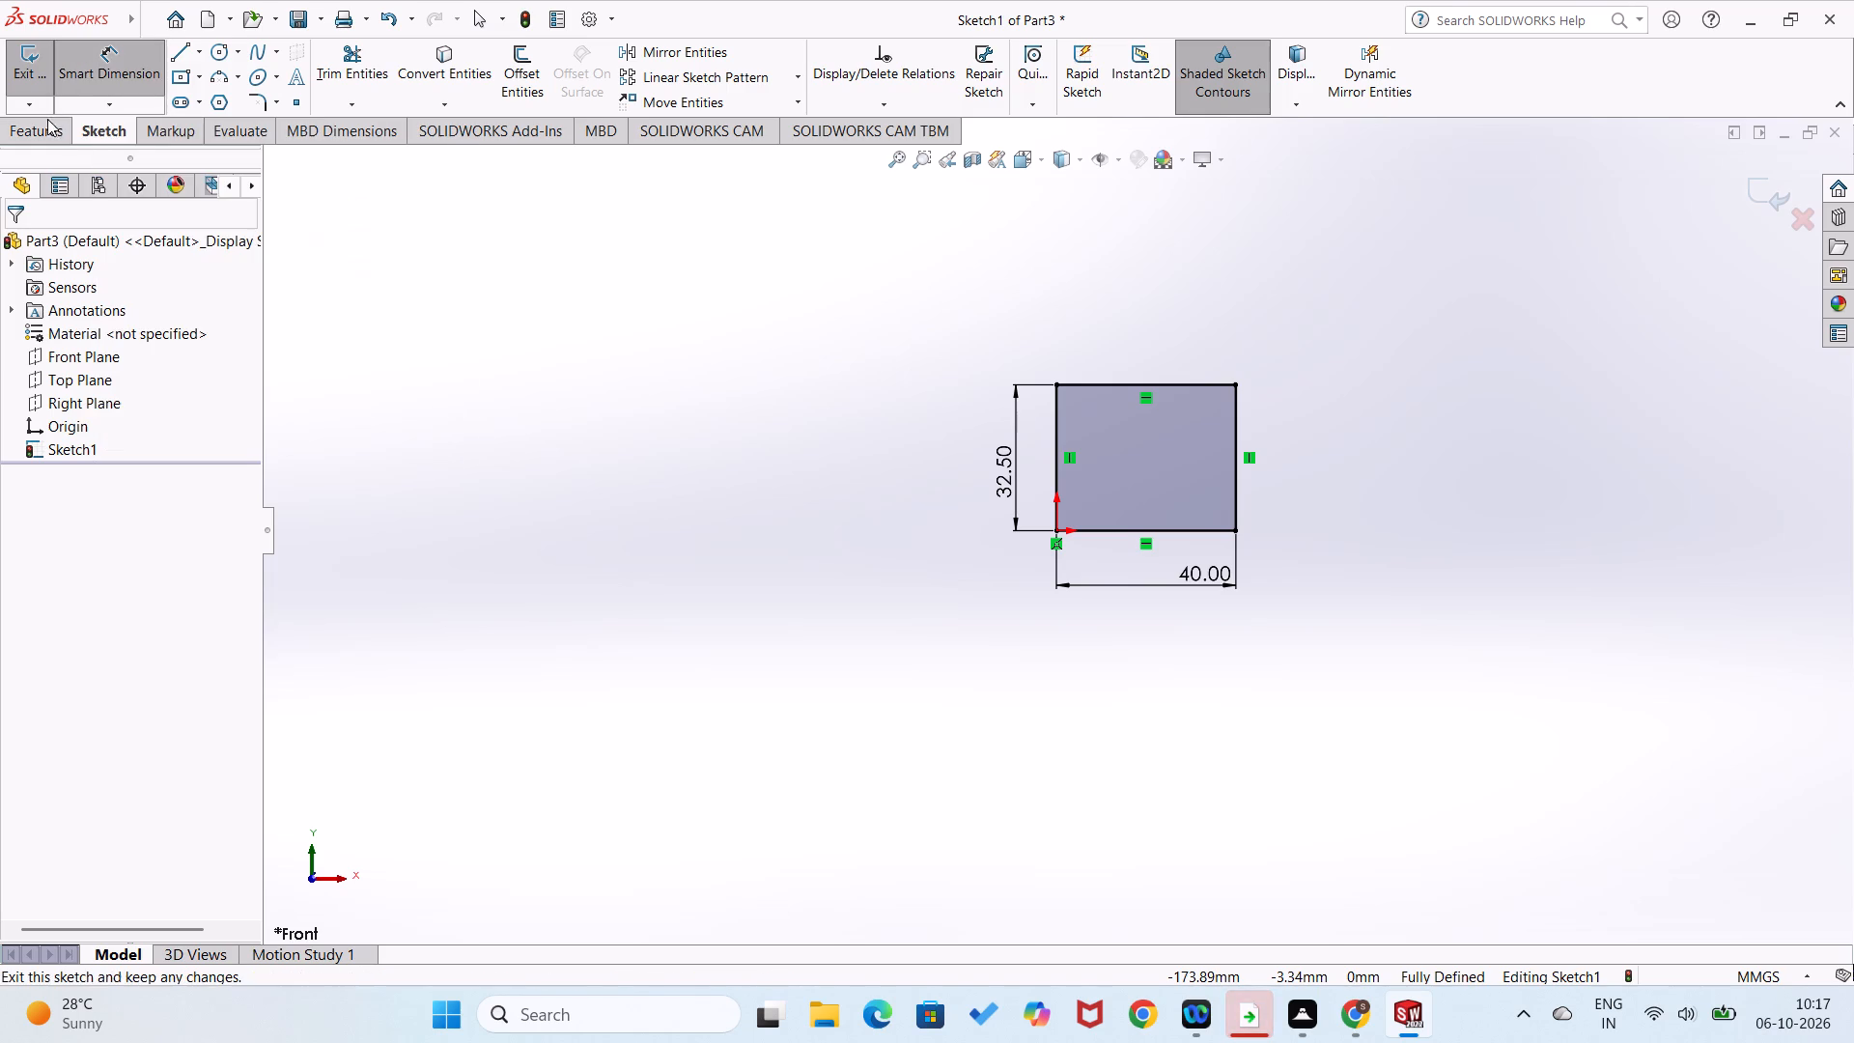
Extrude the rectangle as a blind boss 3 mm deep from the sketch plane.
click(46, 124)
click(34, 85)
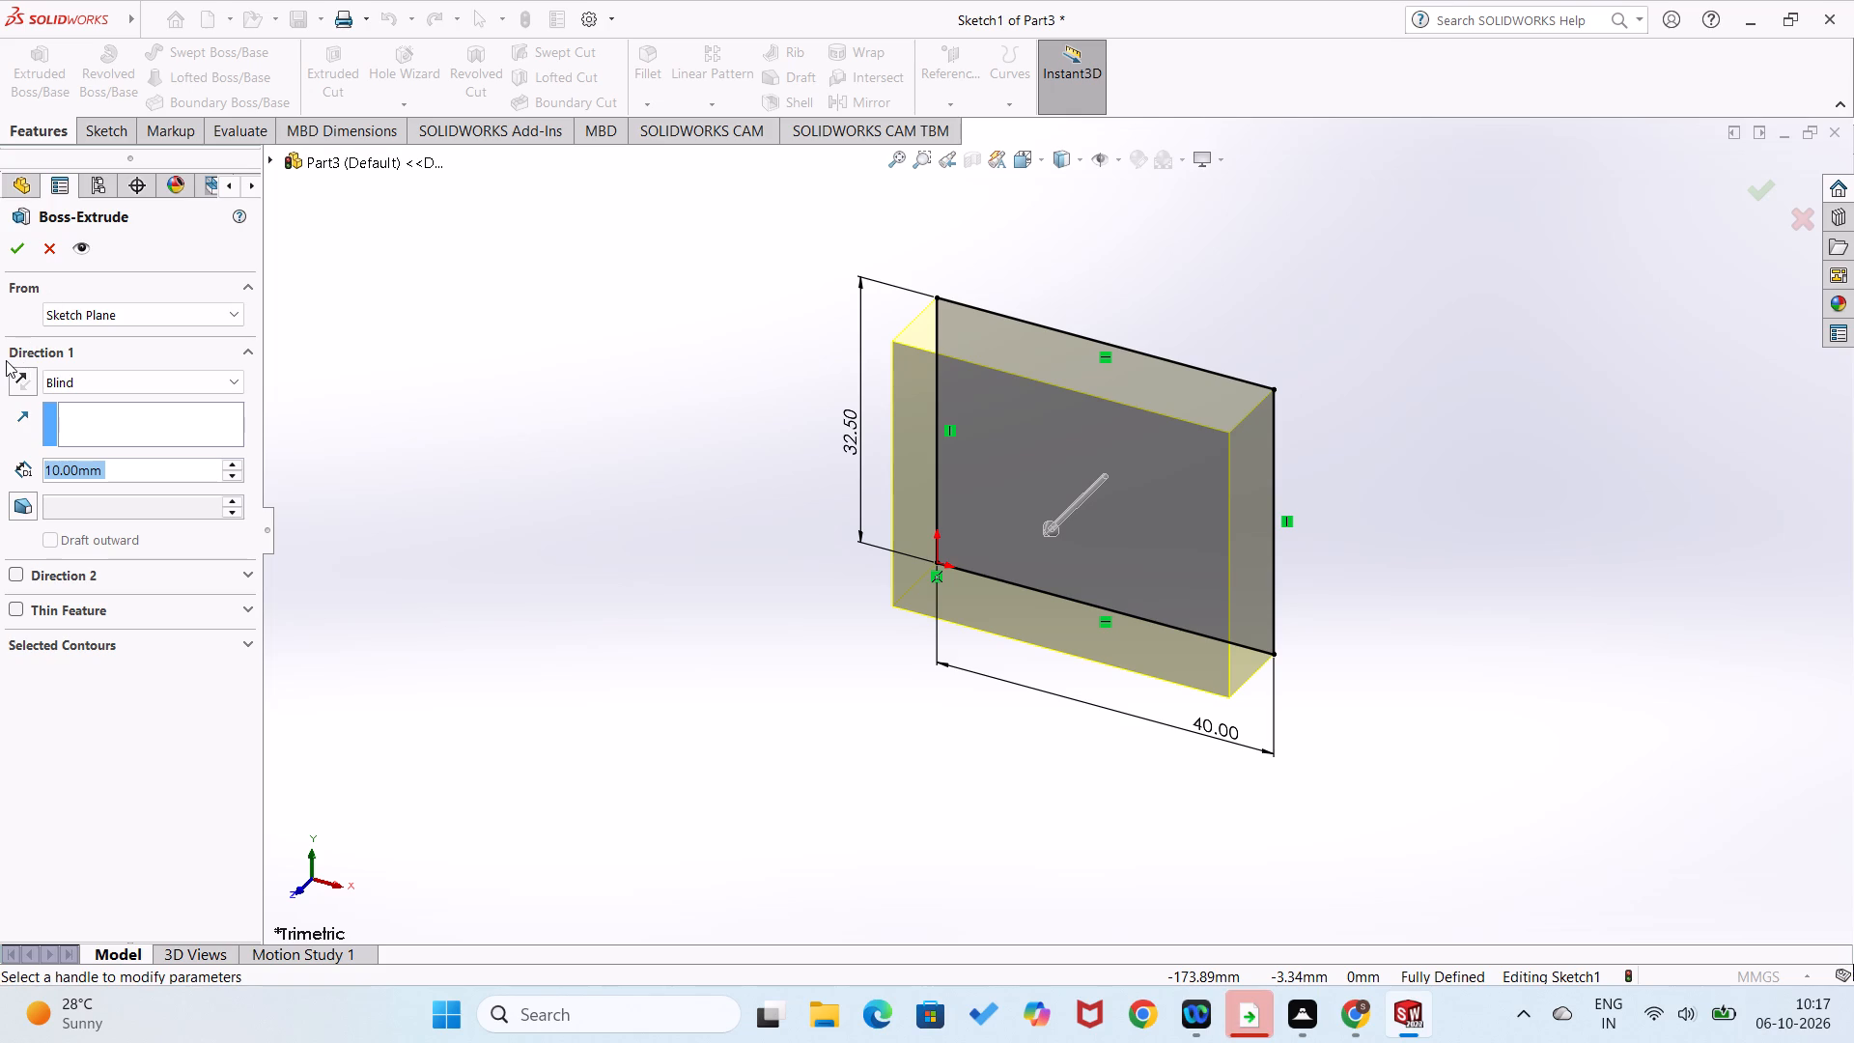
key(3)
key(Return)
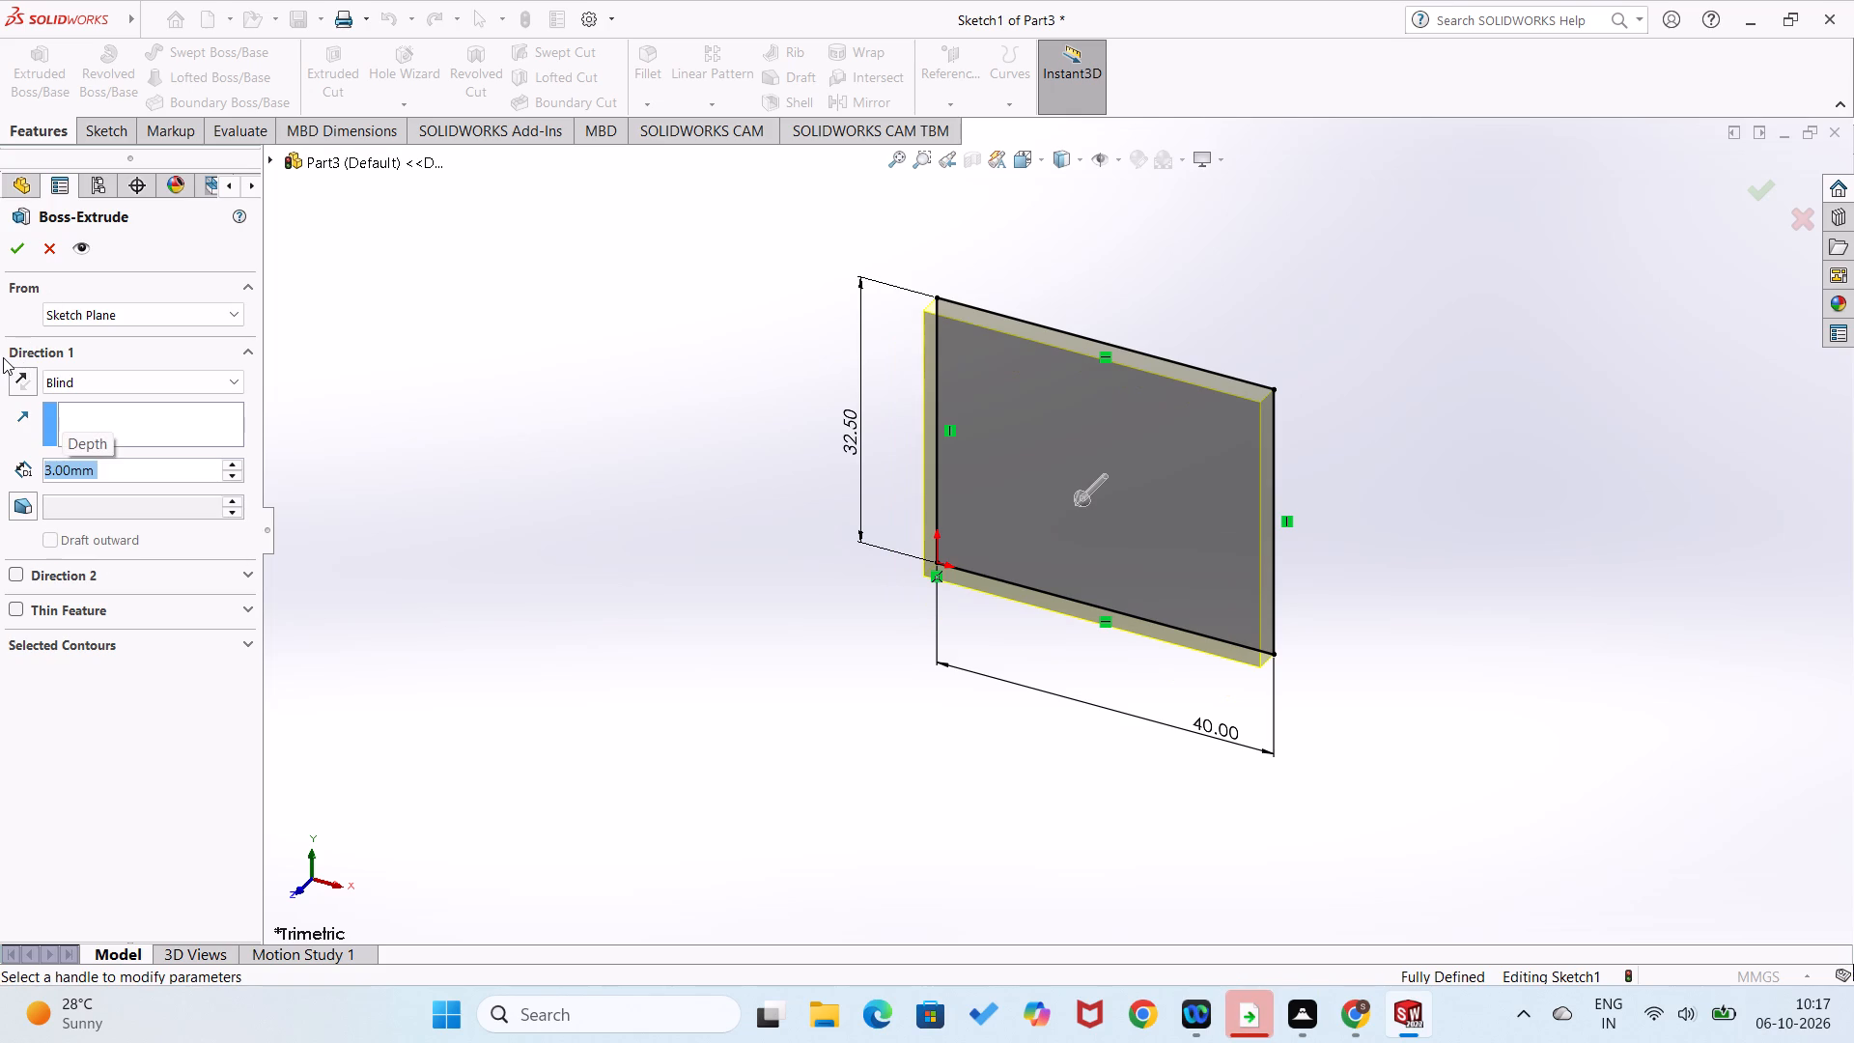
click(11, 257)
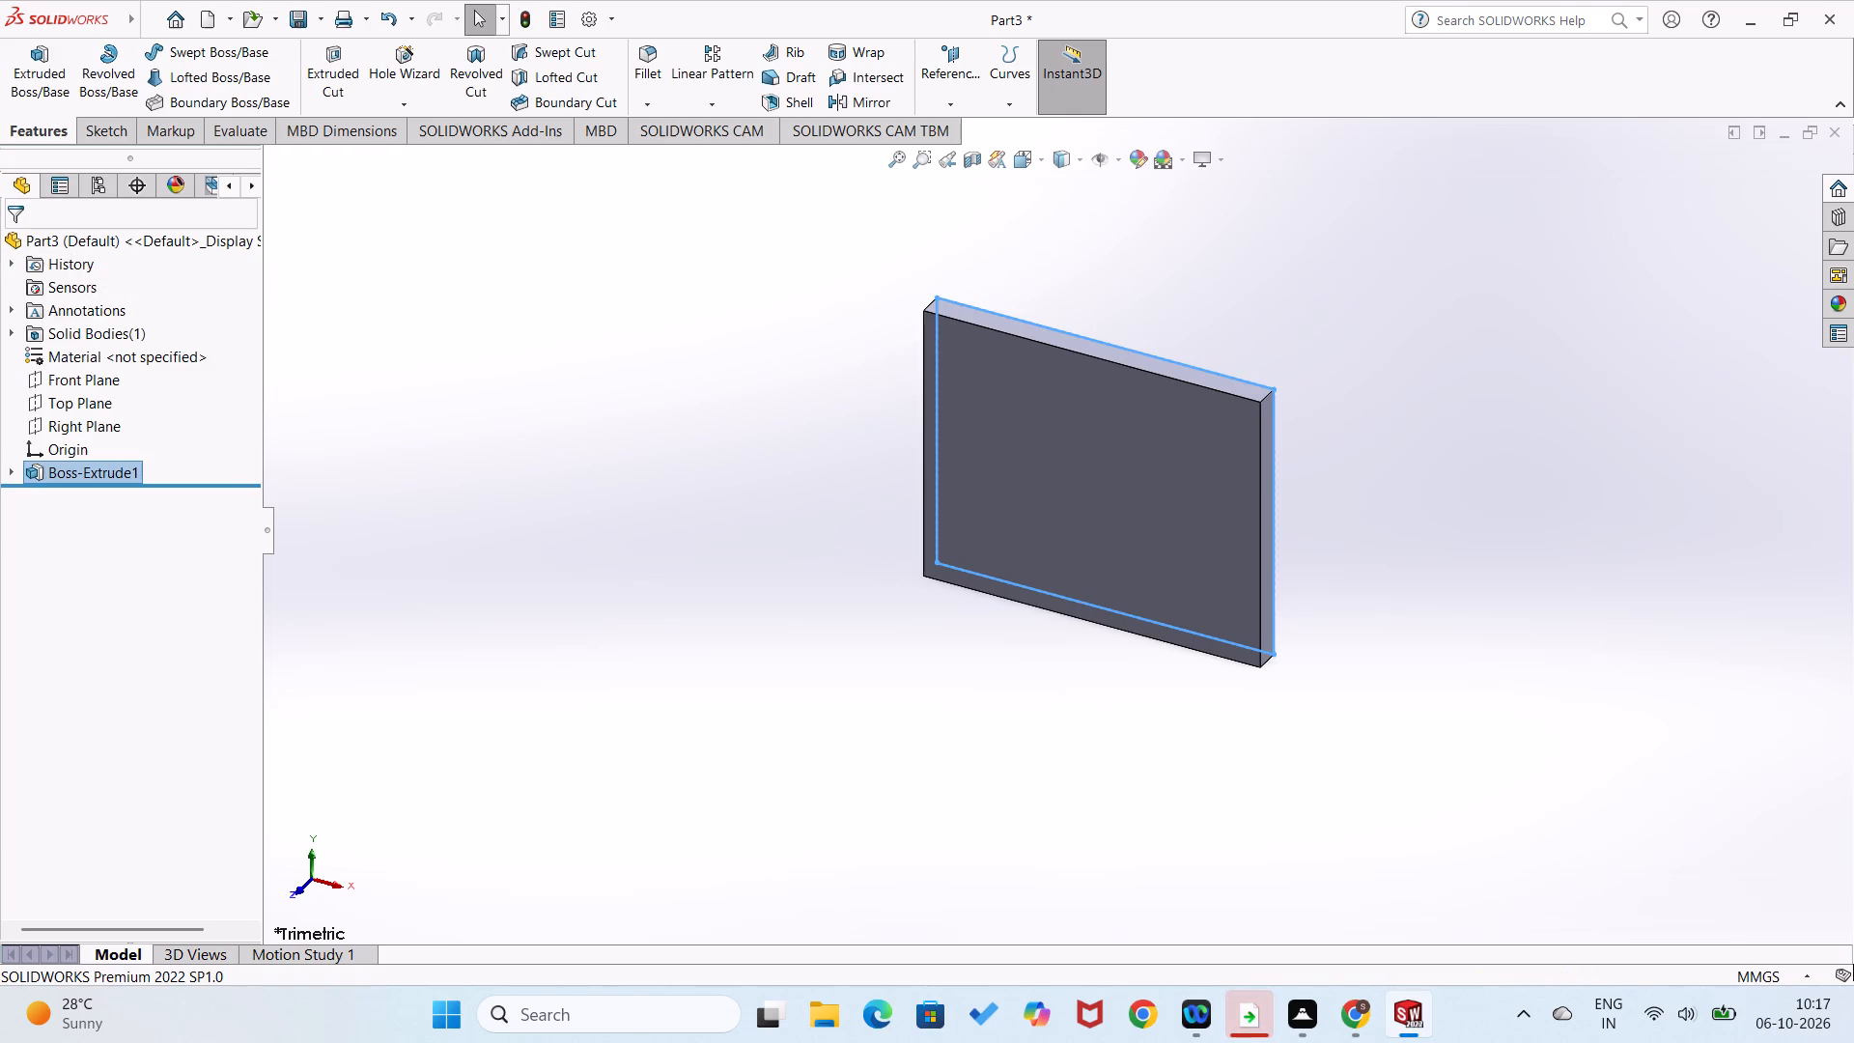
click(498, 465)
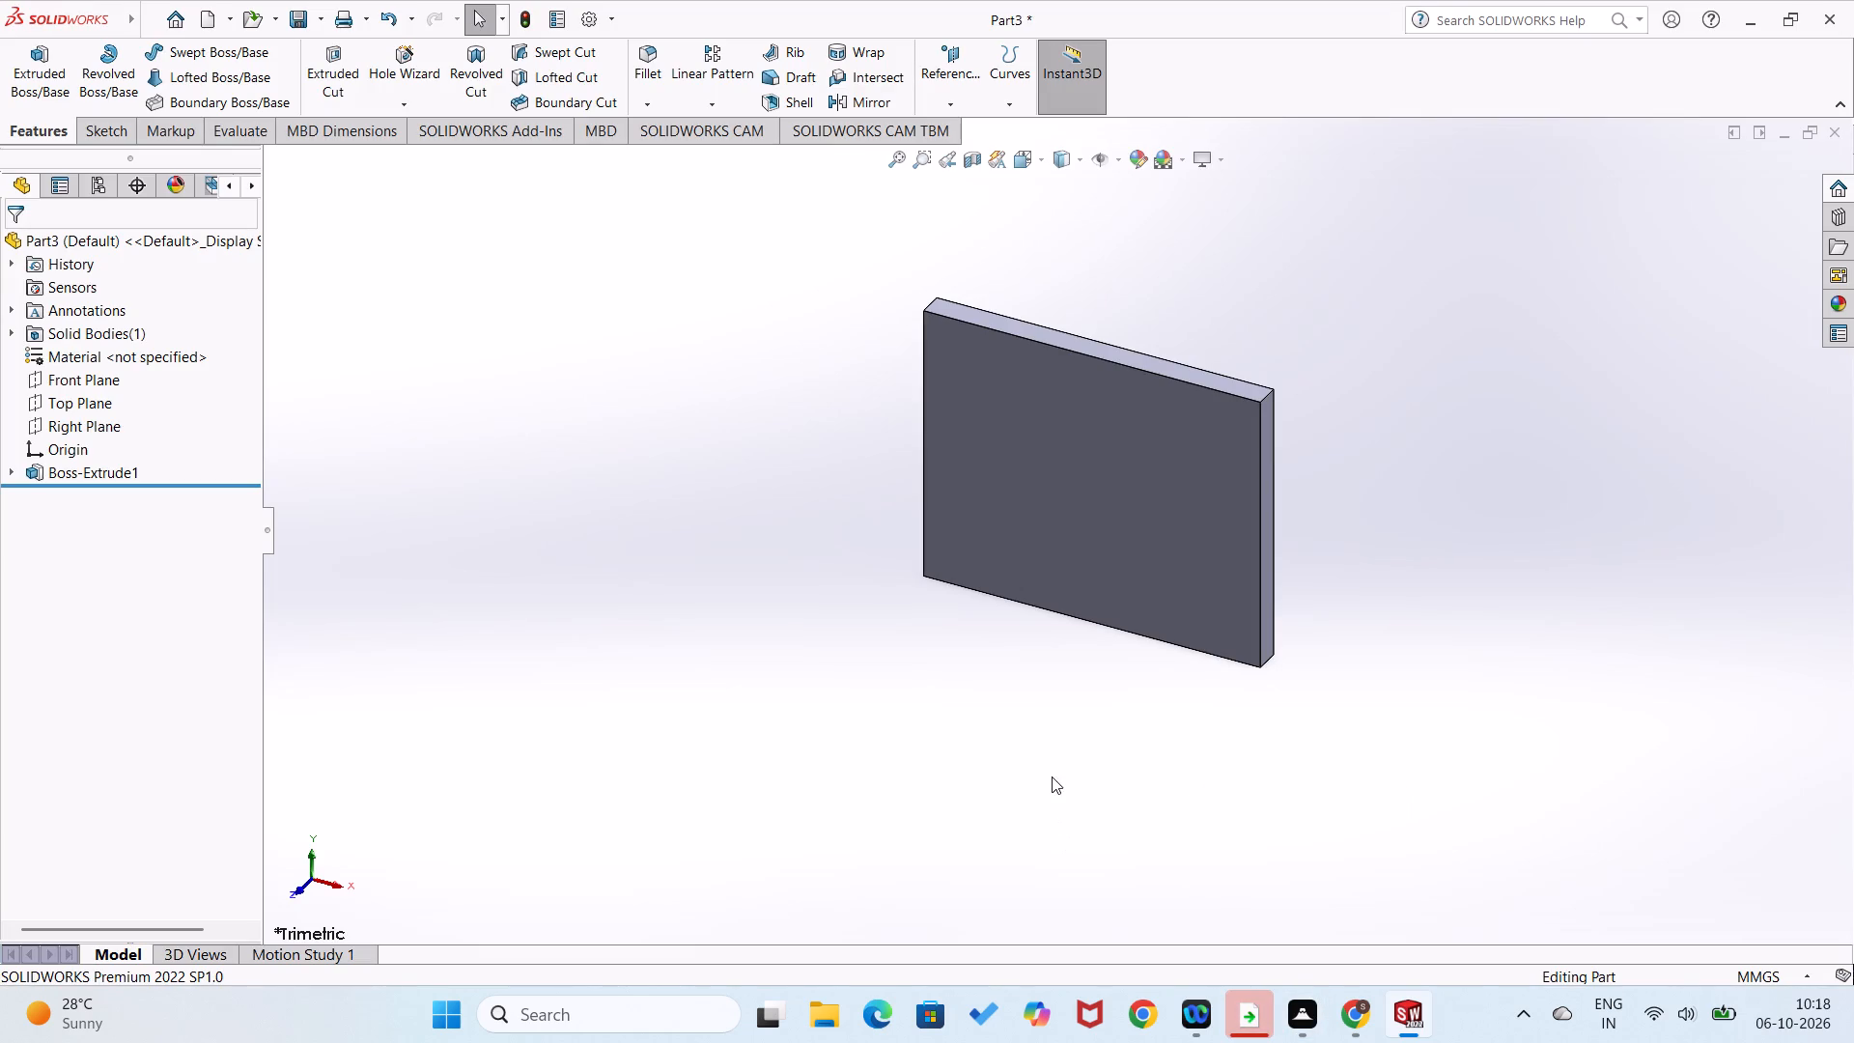
Start a sketch on the plate's front face and draw a vertical construction line between the midpoints of its bottom and top edges.
right_click(1186, 565)
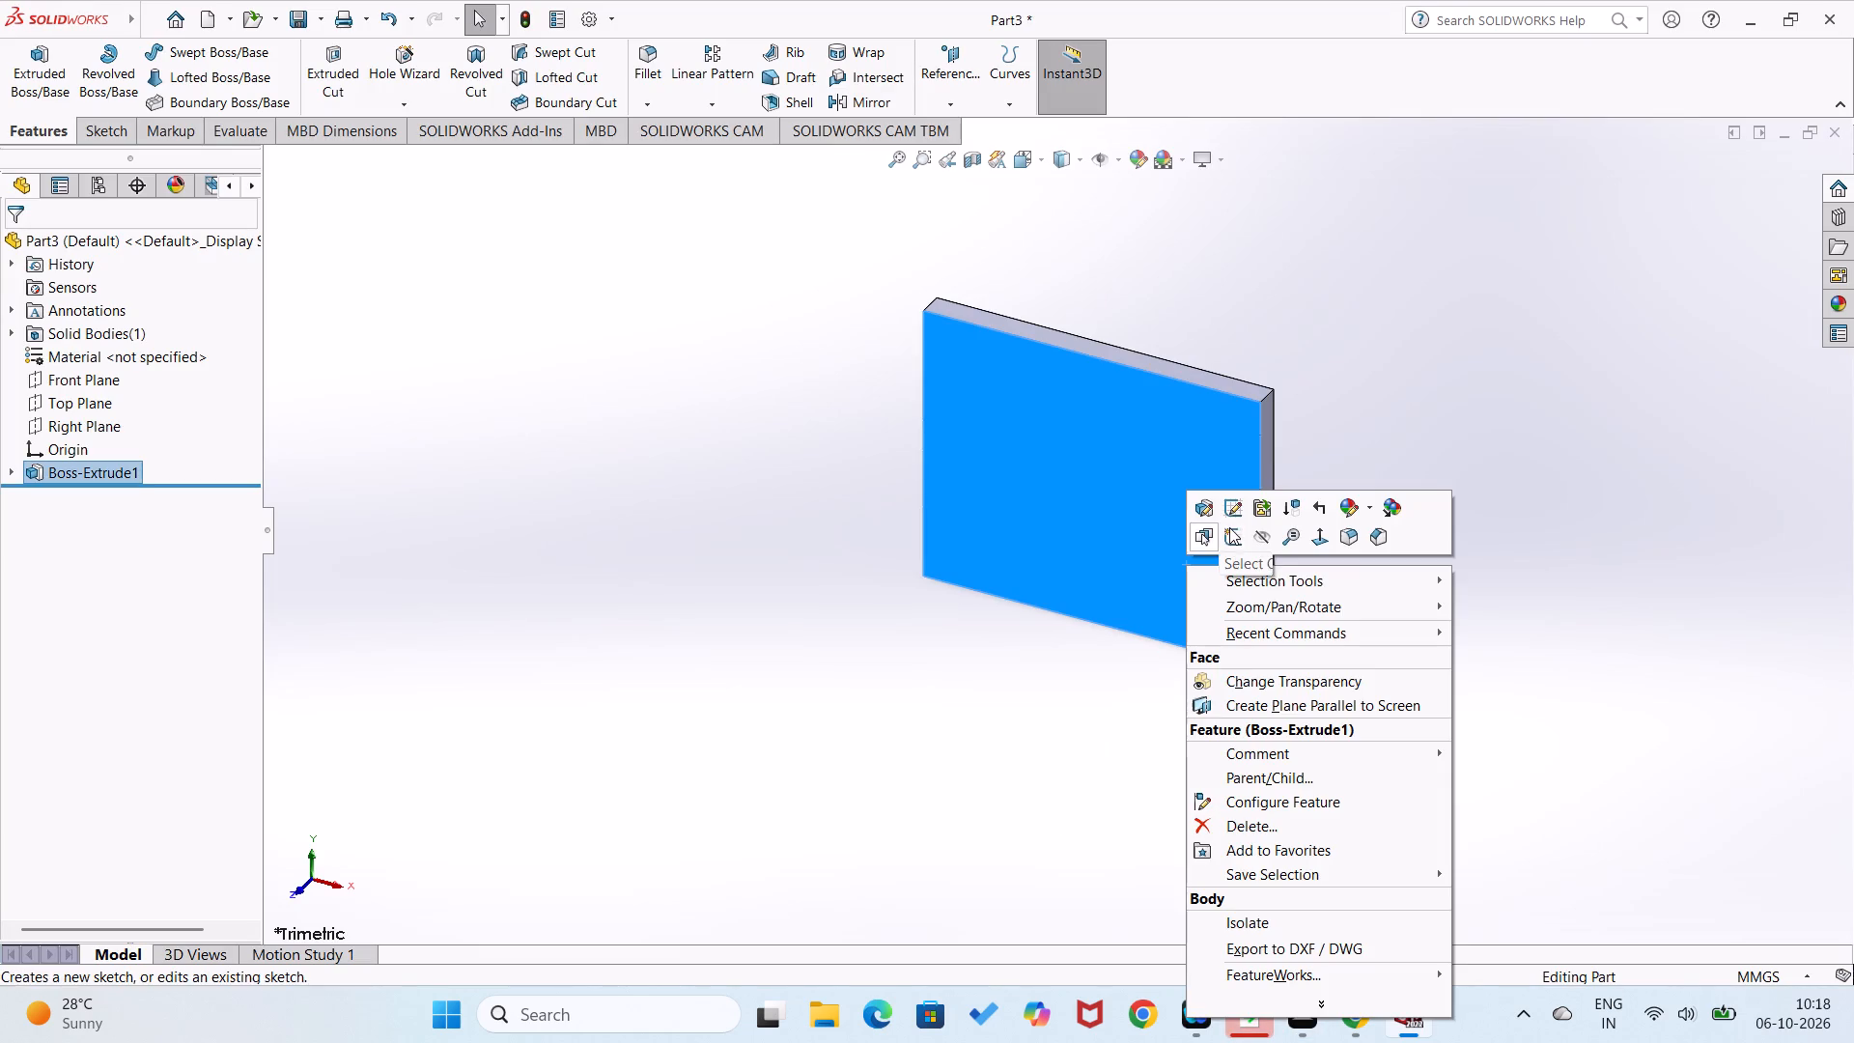
click(1234, 538)
click(509, 630)
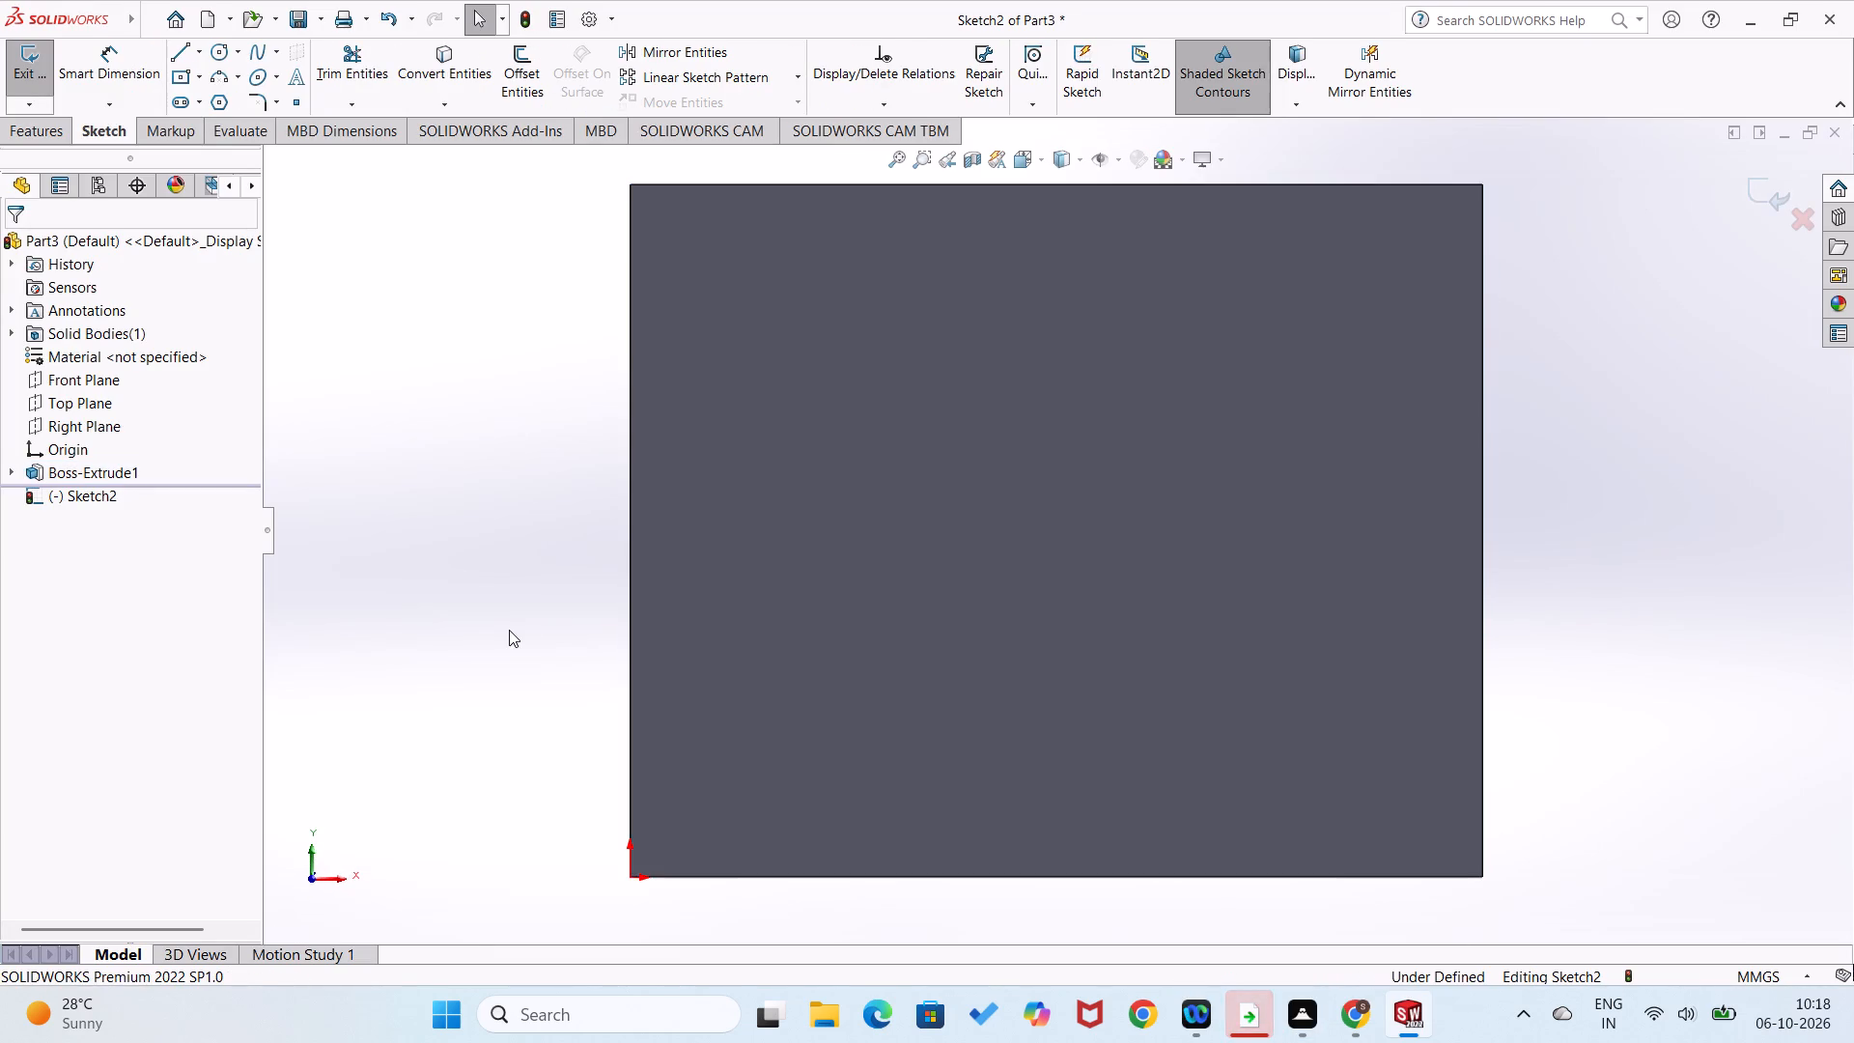
scroll(548, 610, up, 3)
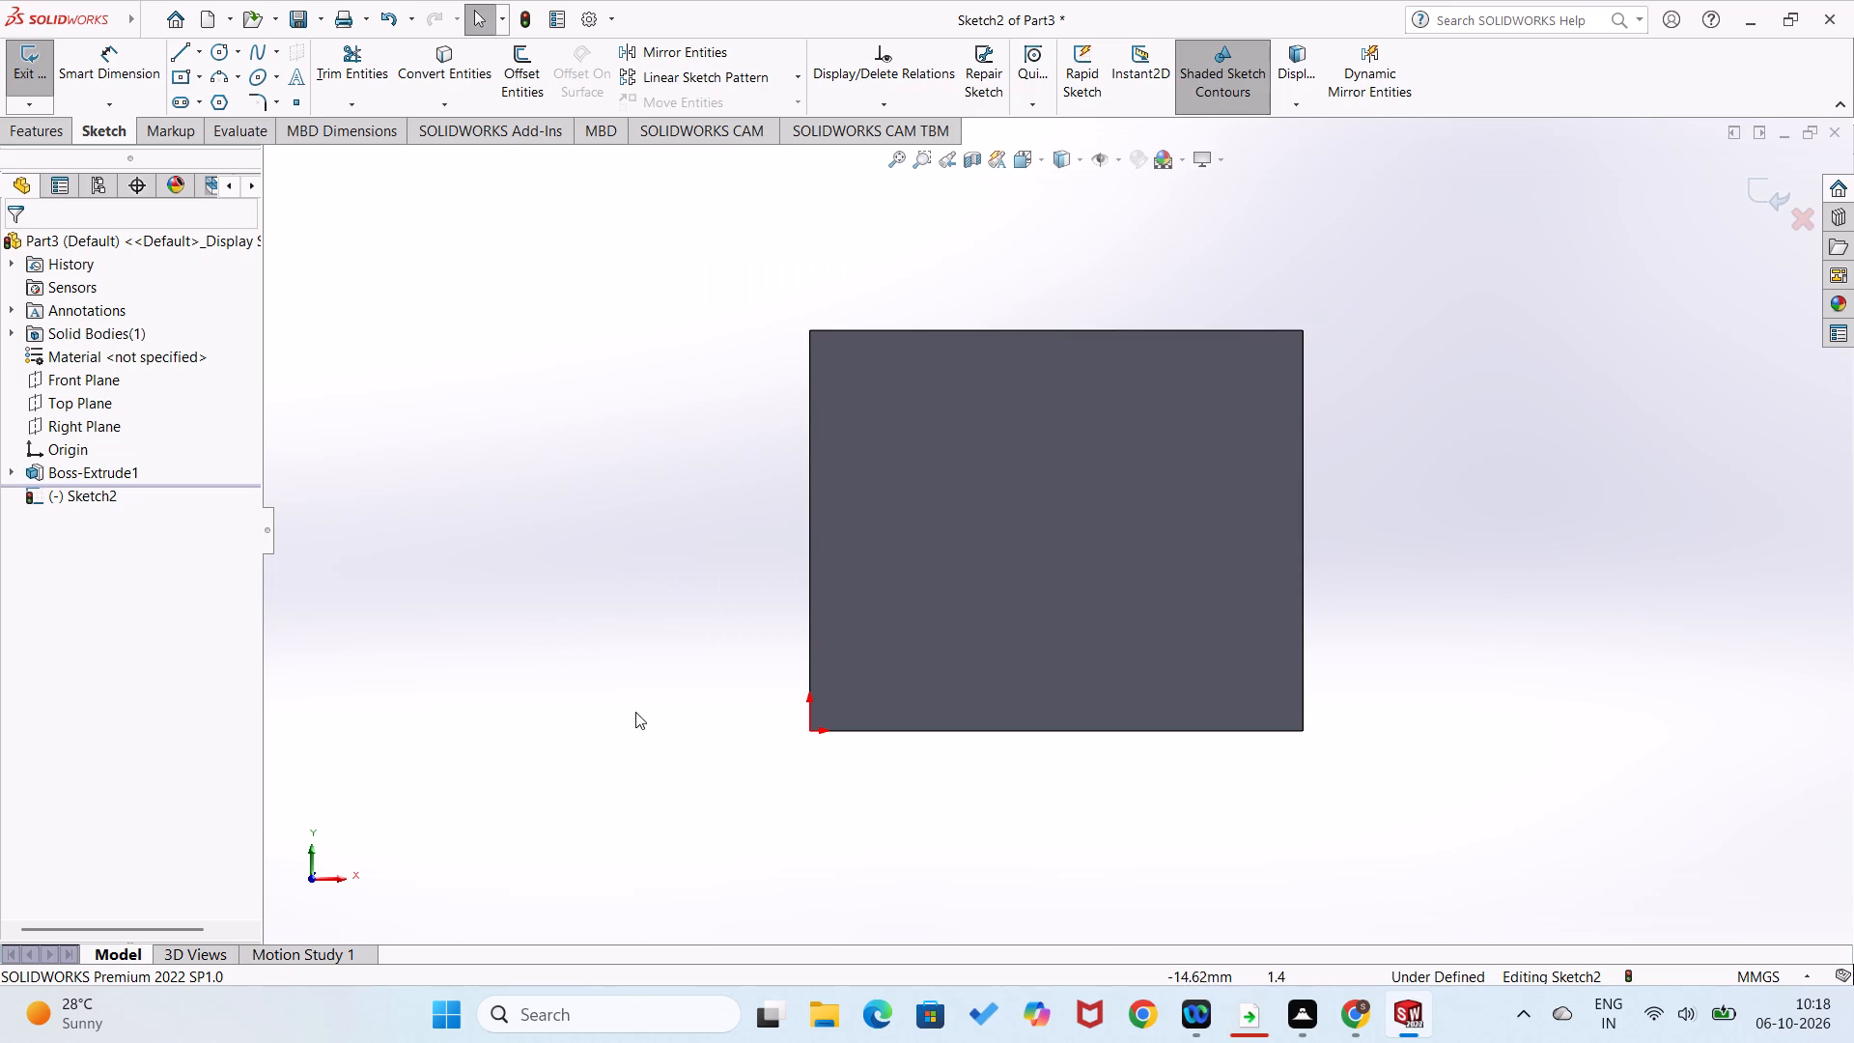
right_drag(636, 711, 592, 802)
right_drag(685, 771, 529, 798)
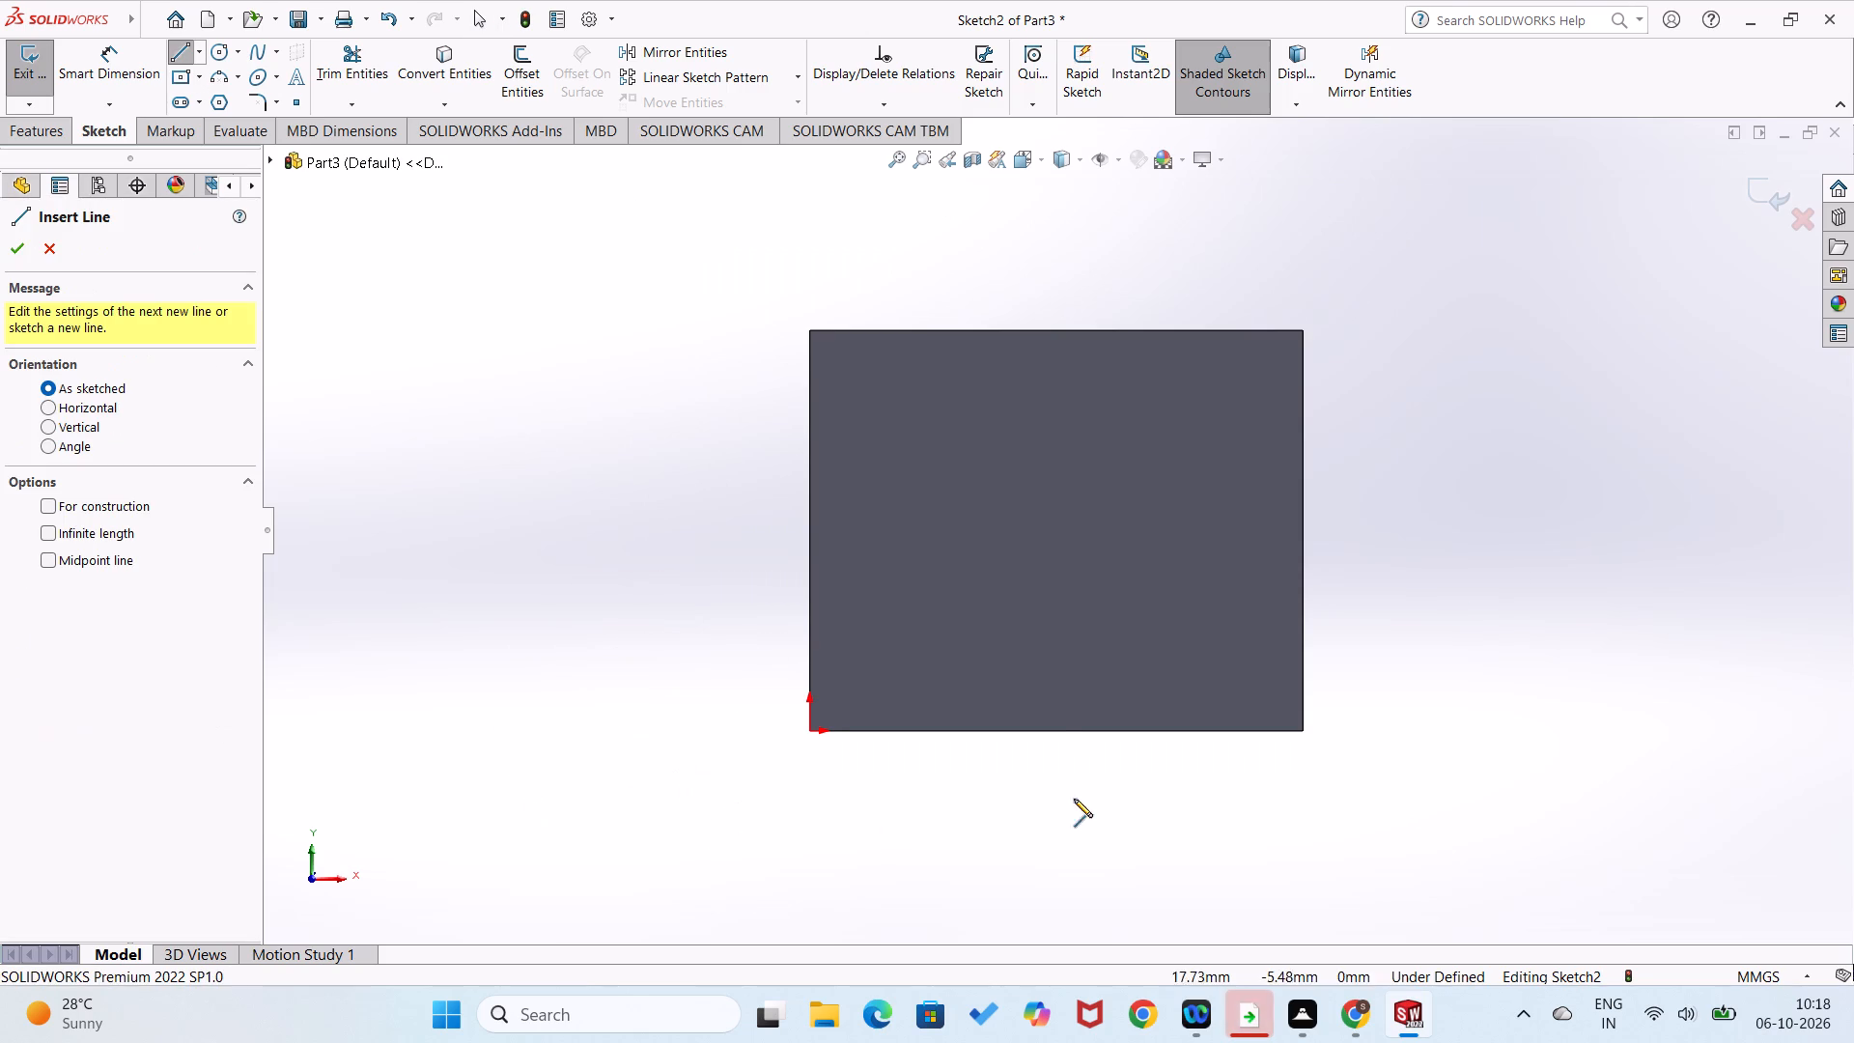
click(1061, 729)
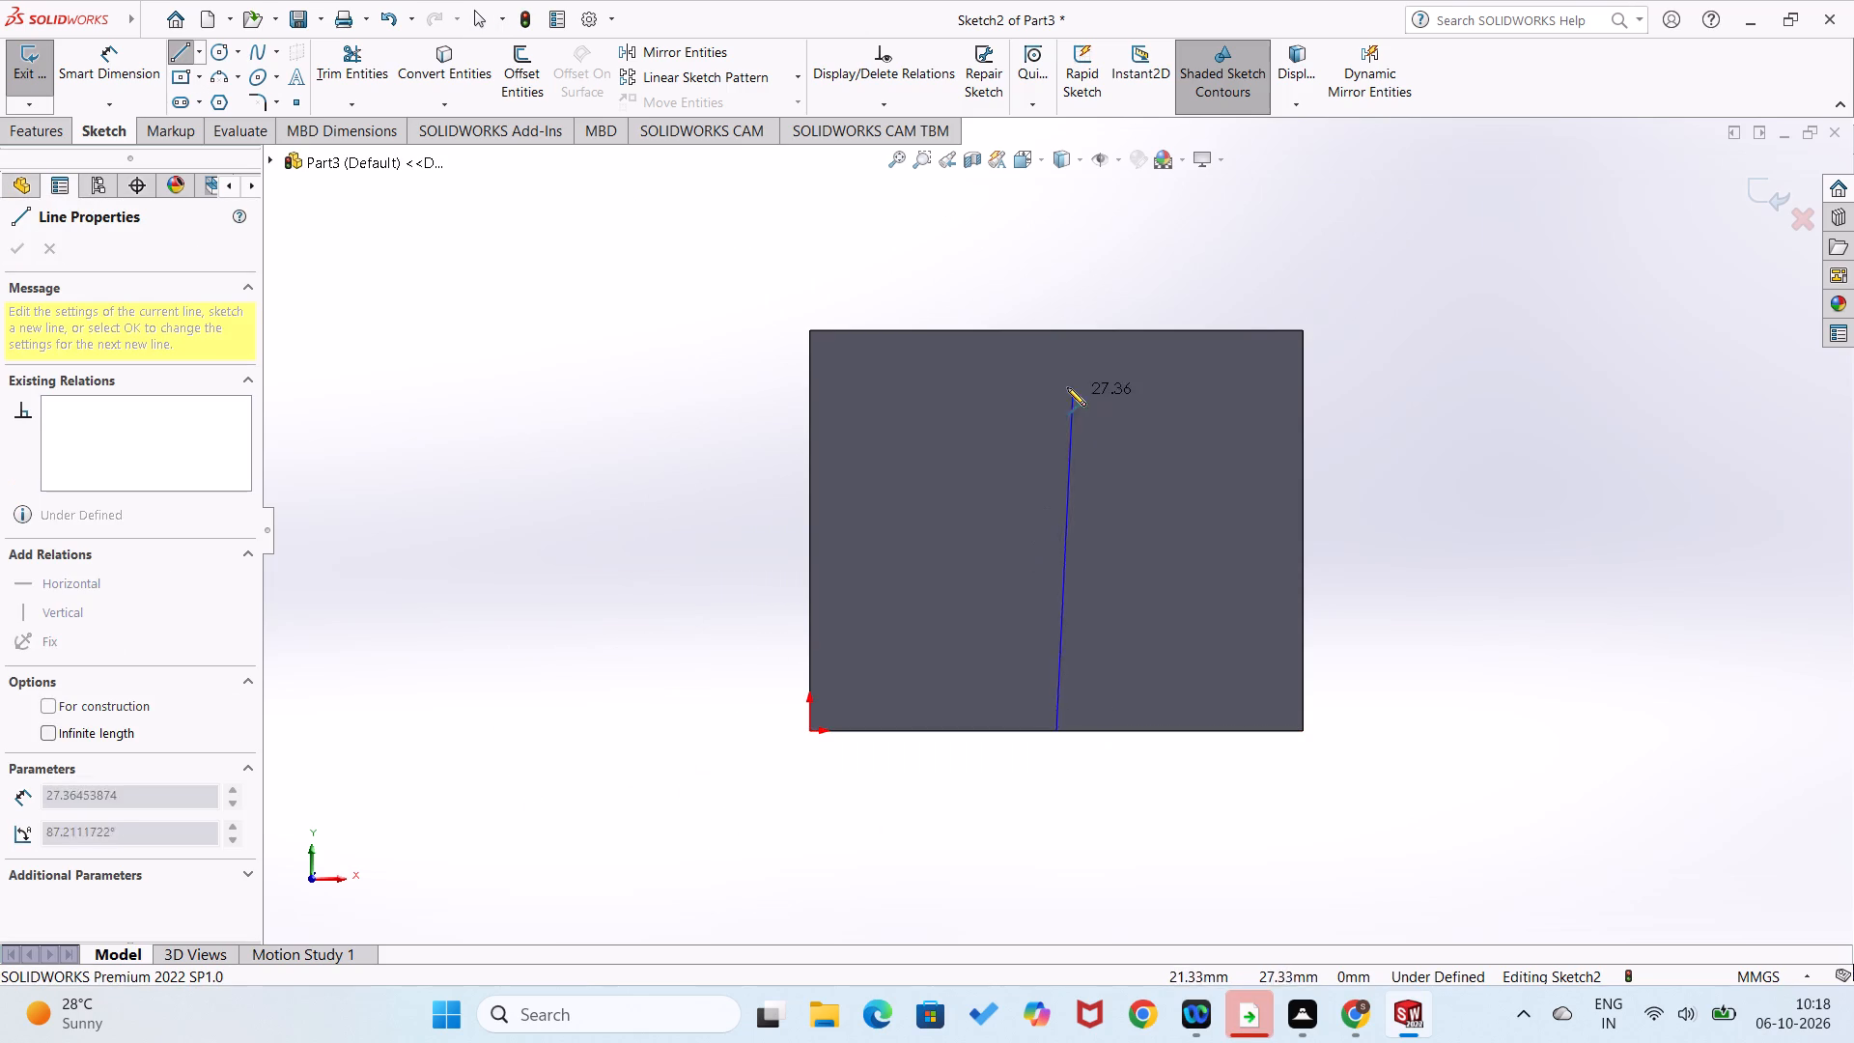
click(1056, 330)
right_click(1080, 448)
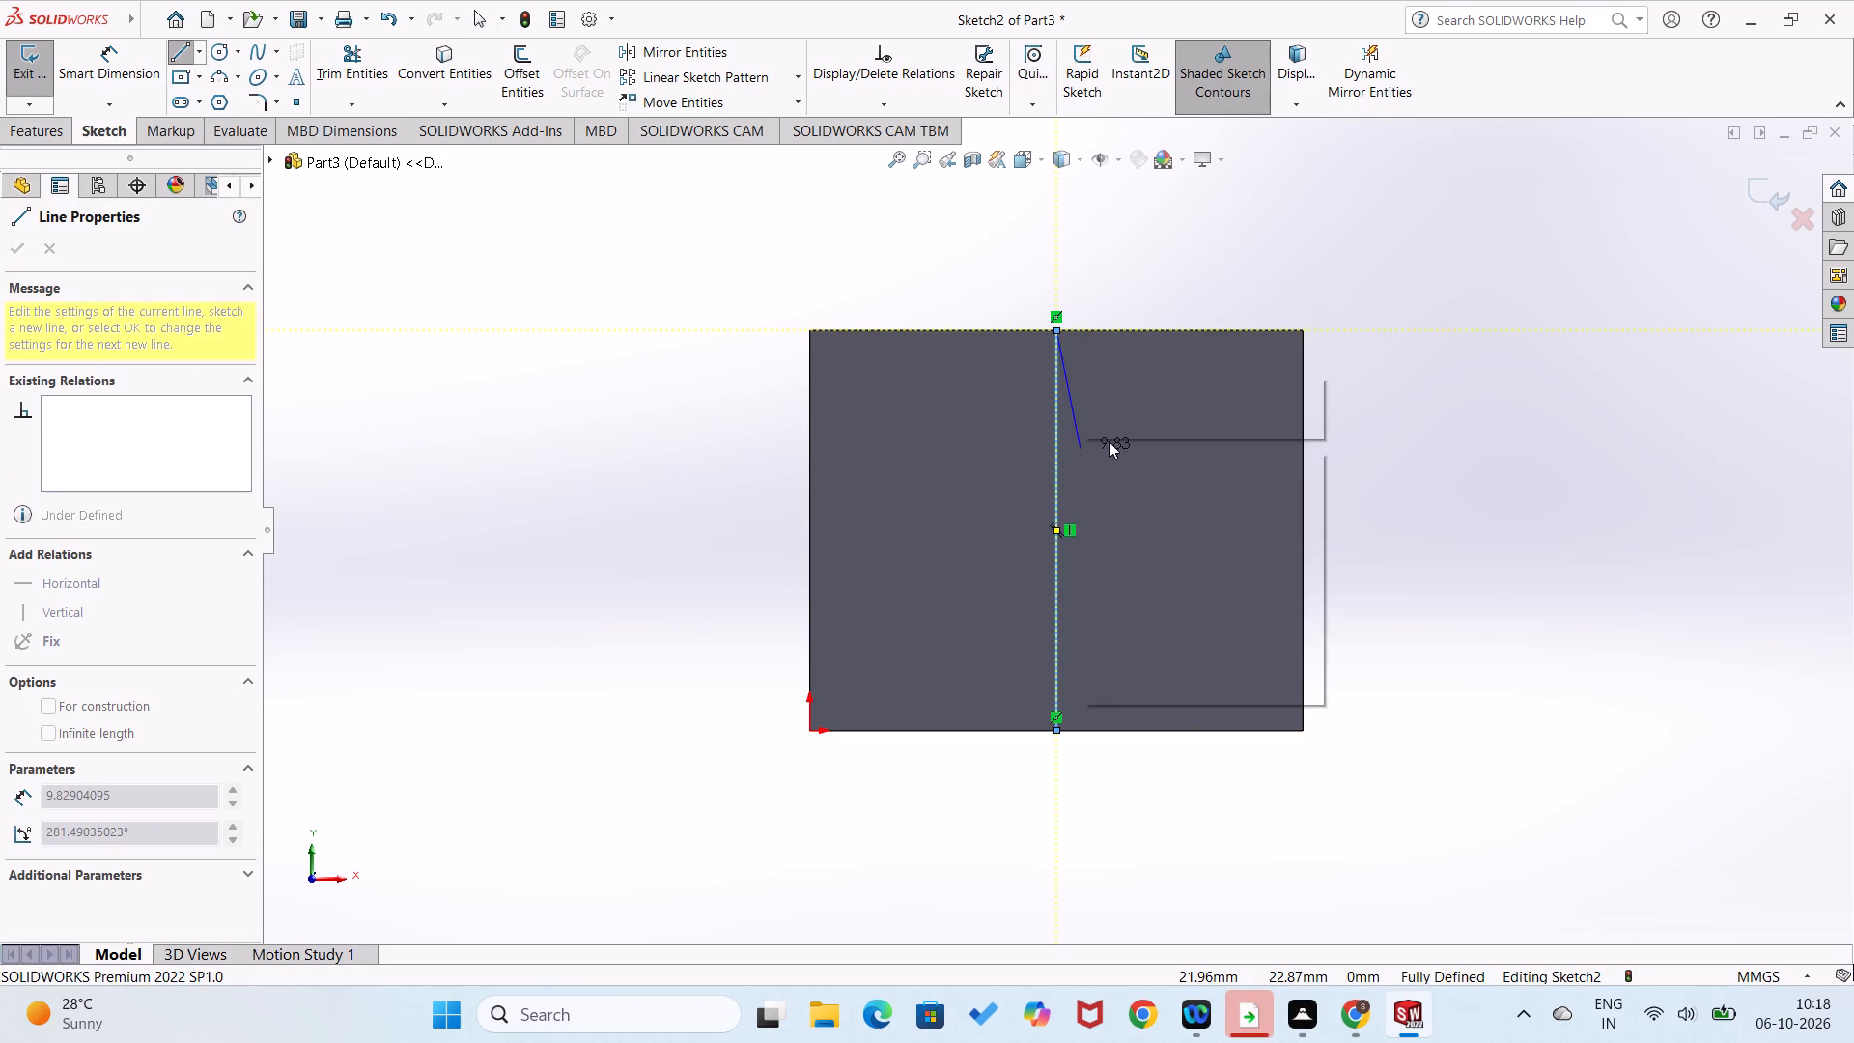
click(1123, 429)
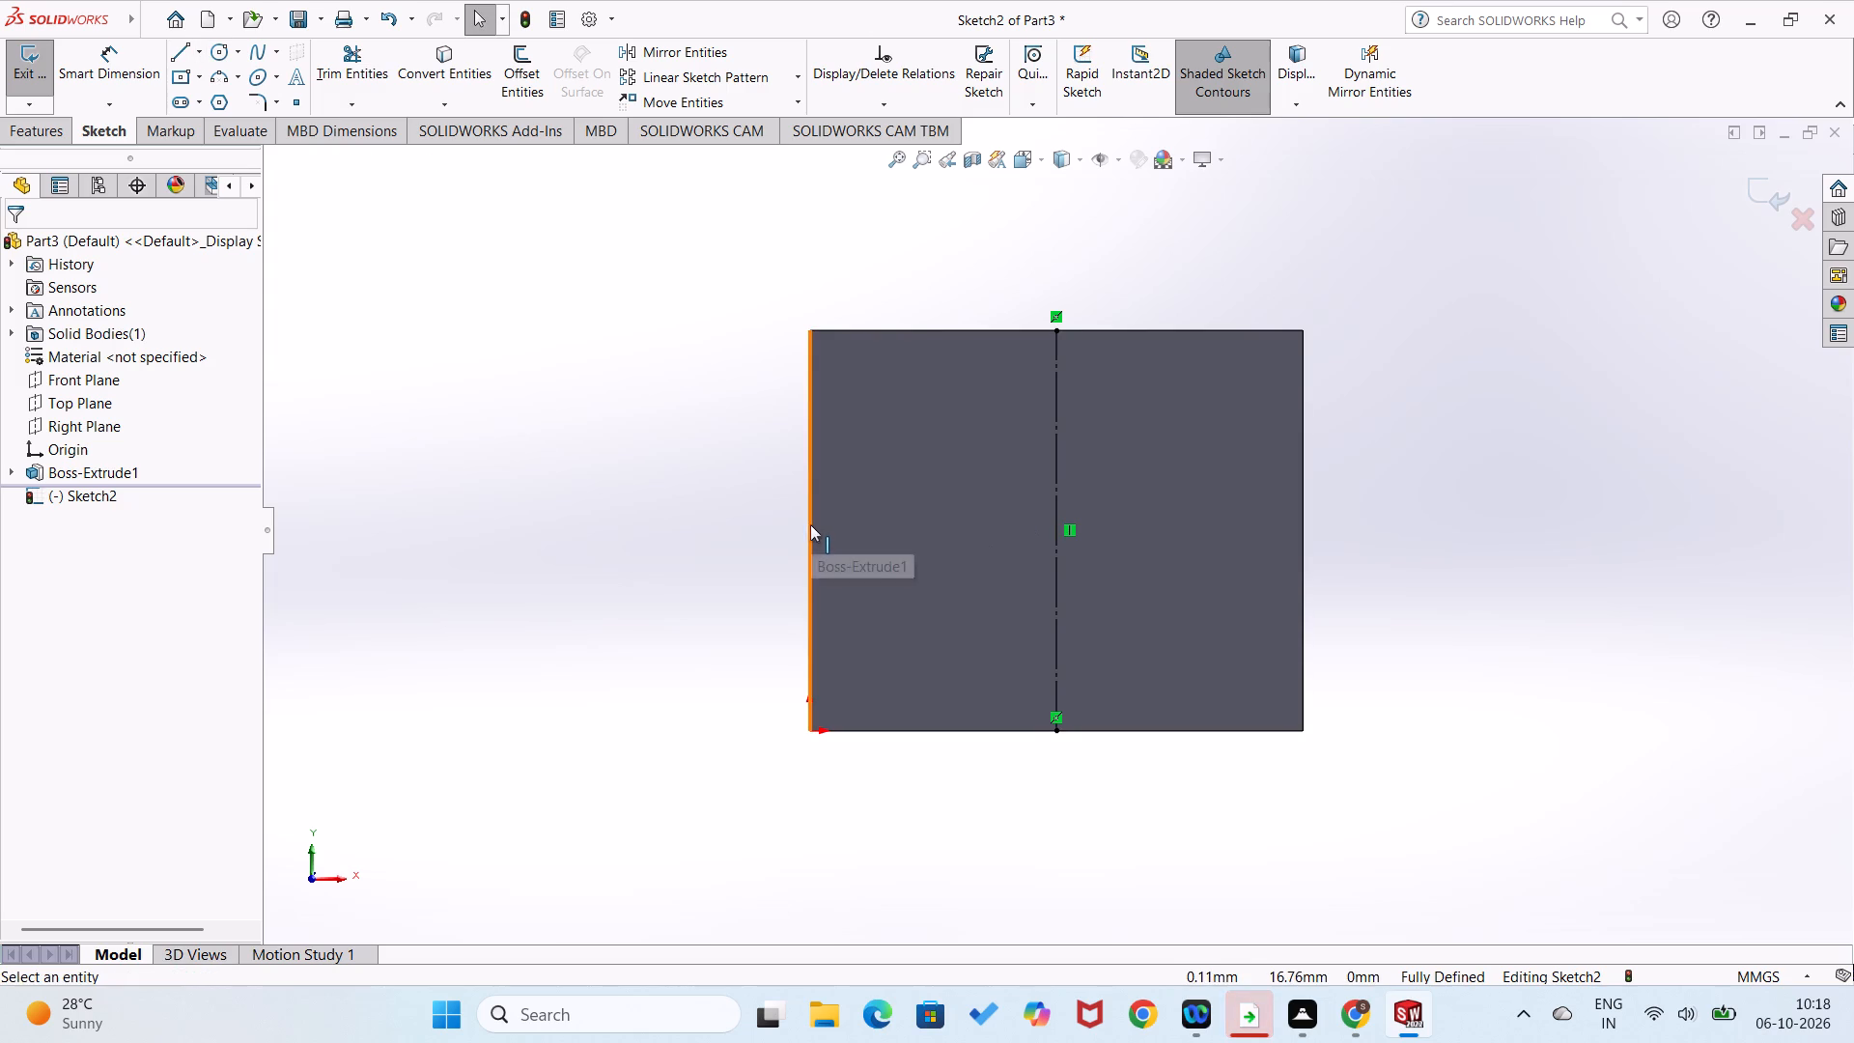
Draw a 40 mm horizontal line across the plate between the midpoints of its two side edges.
right_drag(795, 524, 658, 576)
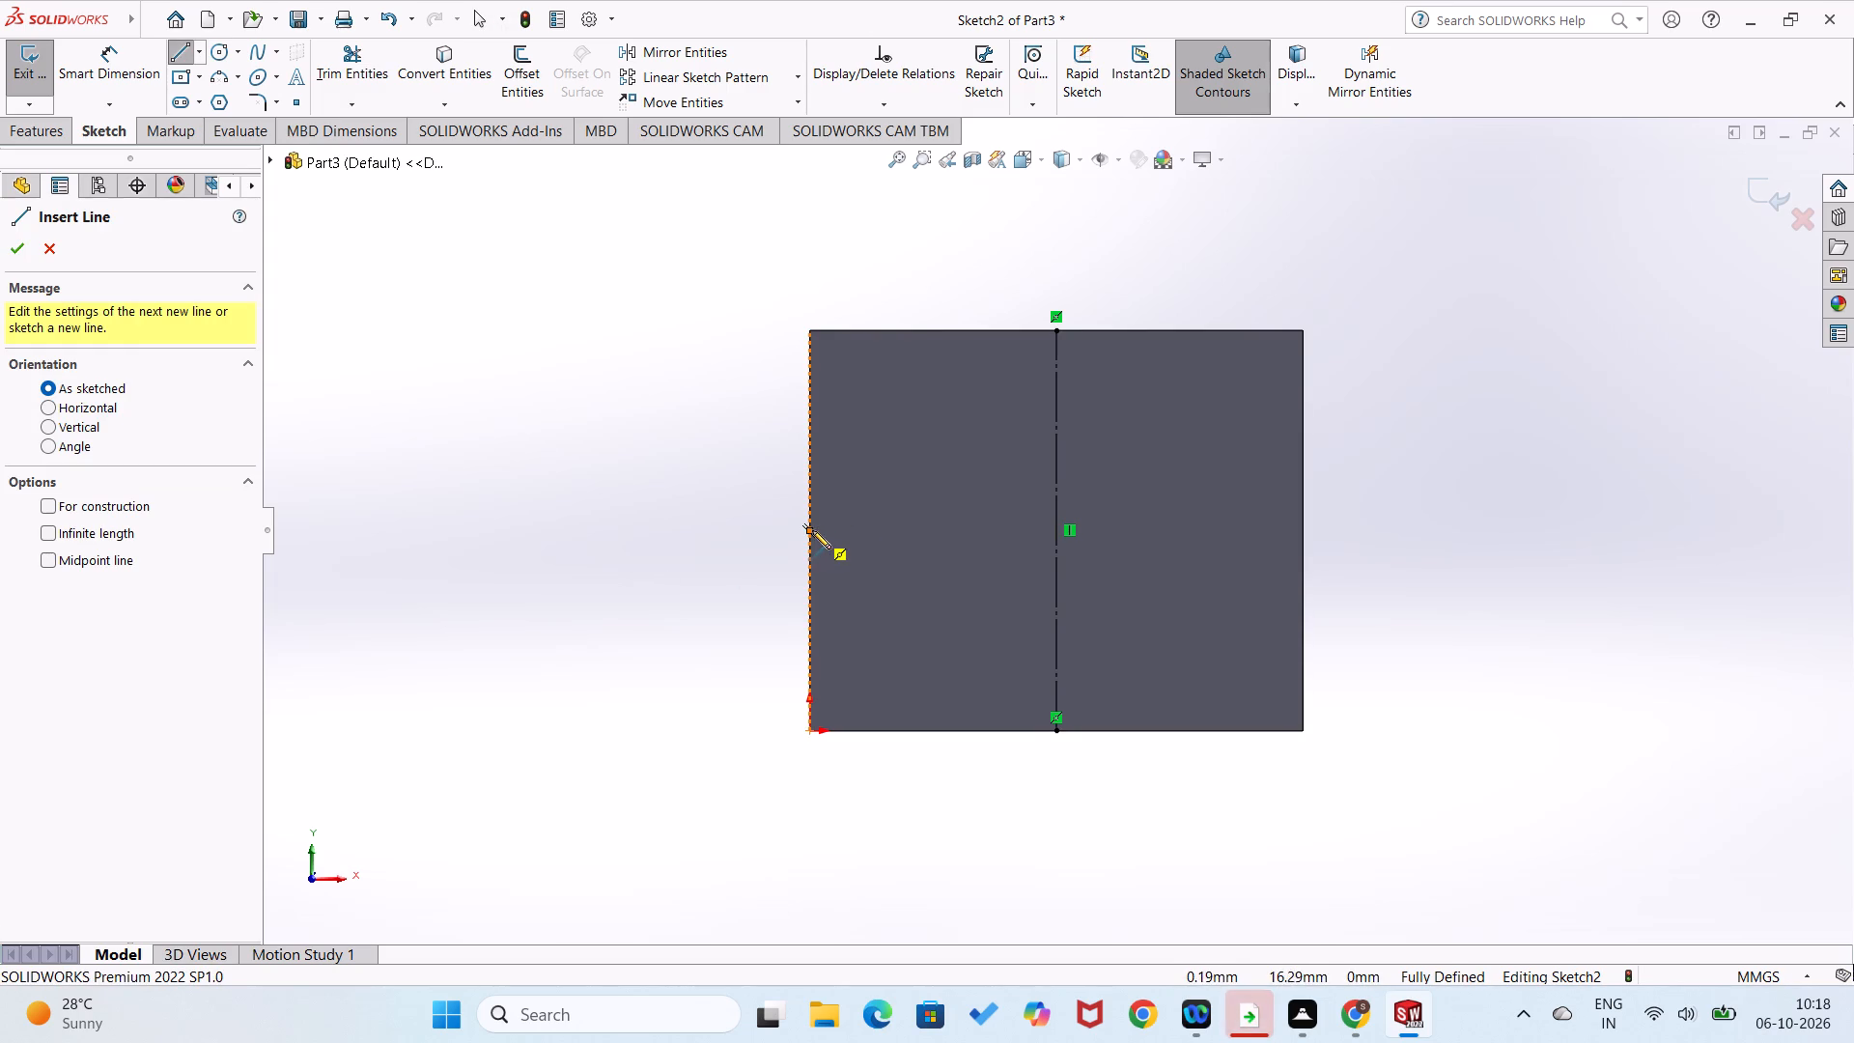
click(804, 532)
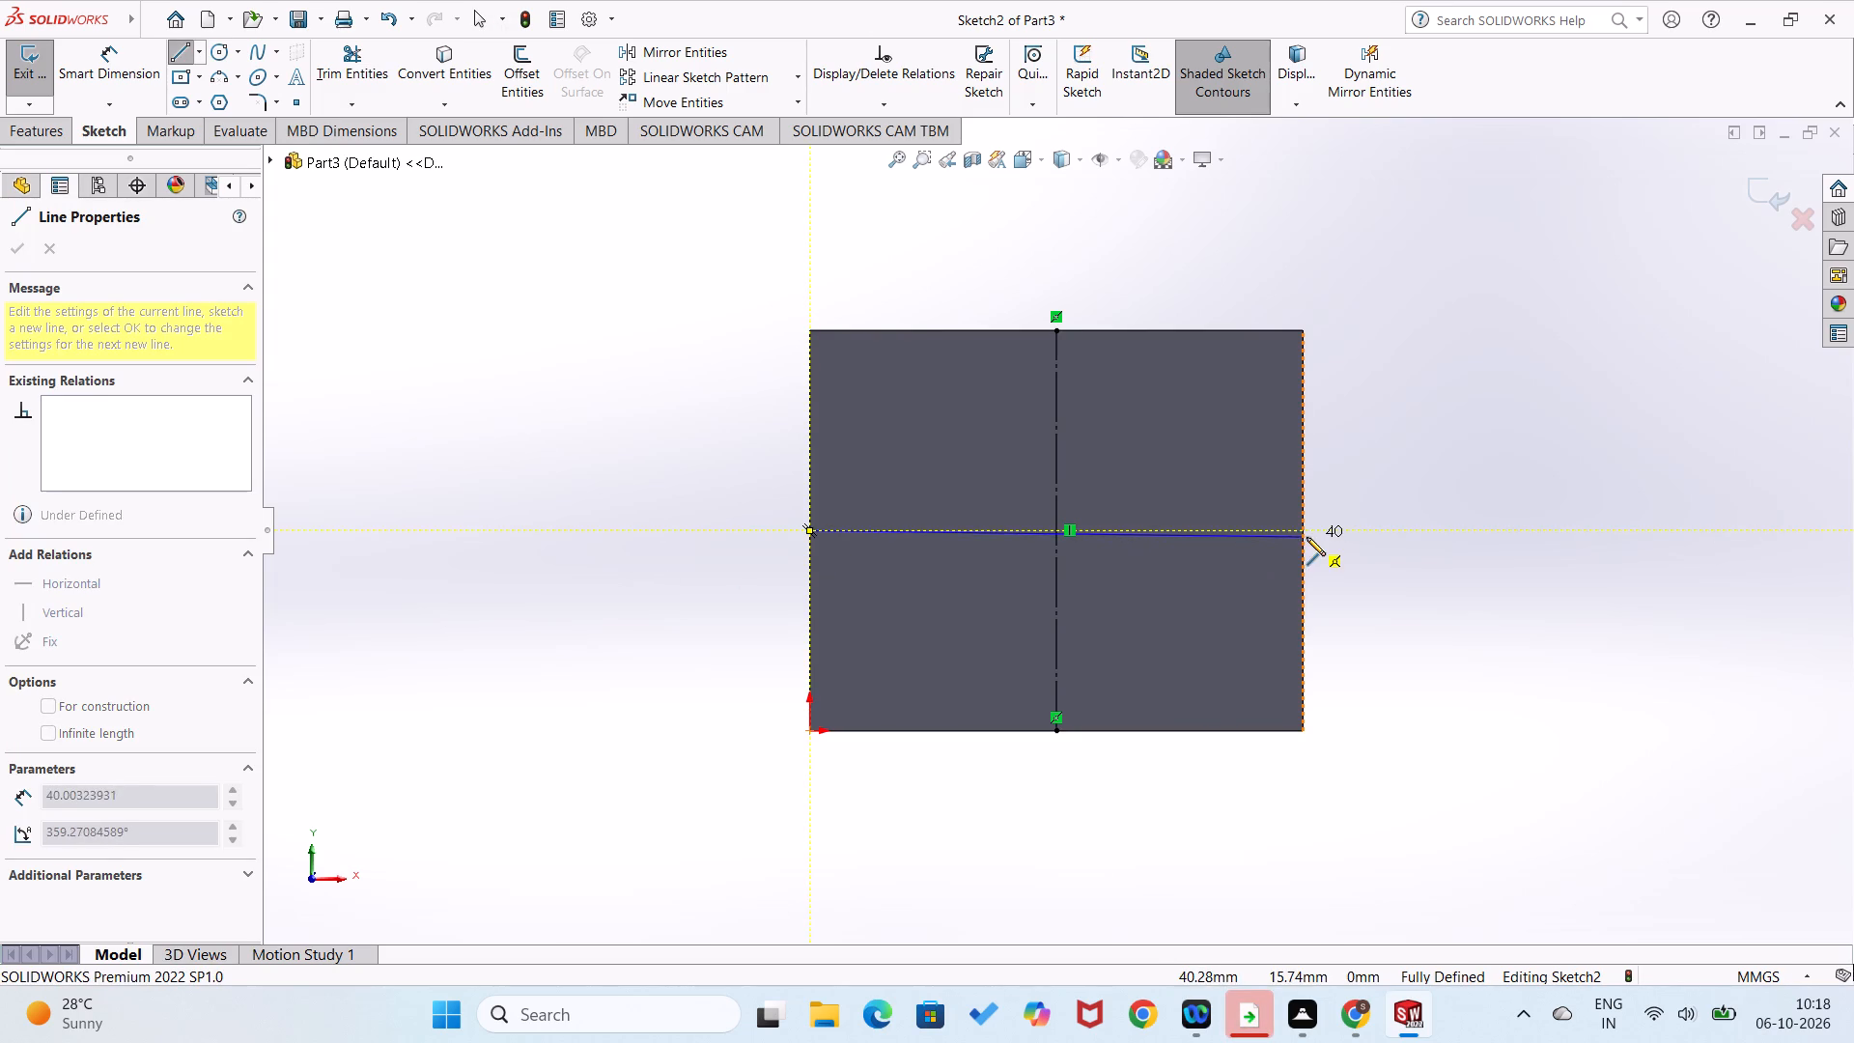
click(1306, 532)
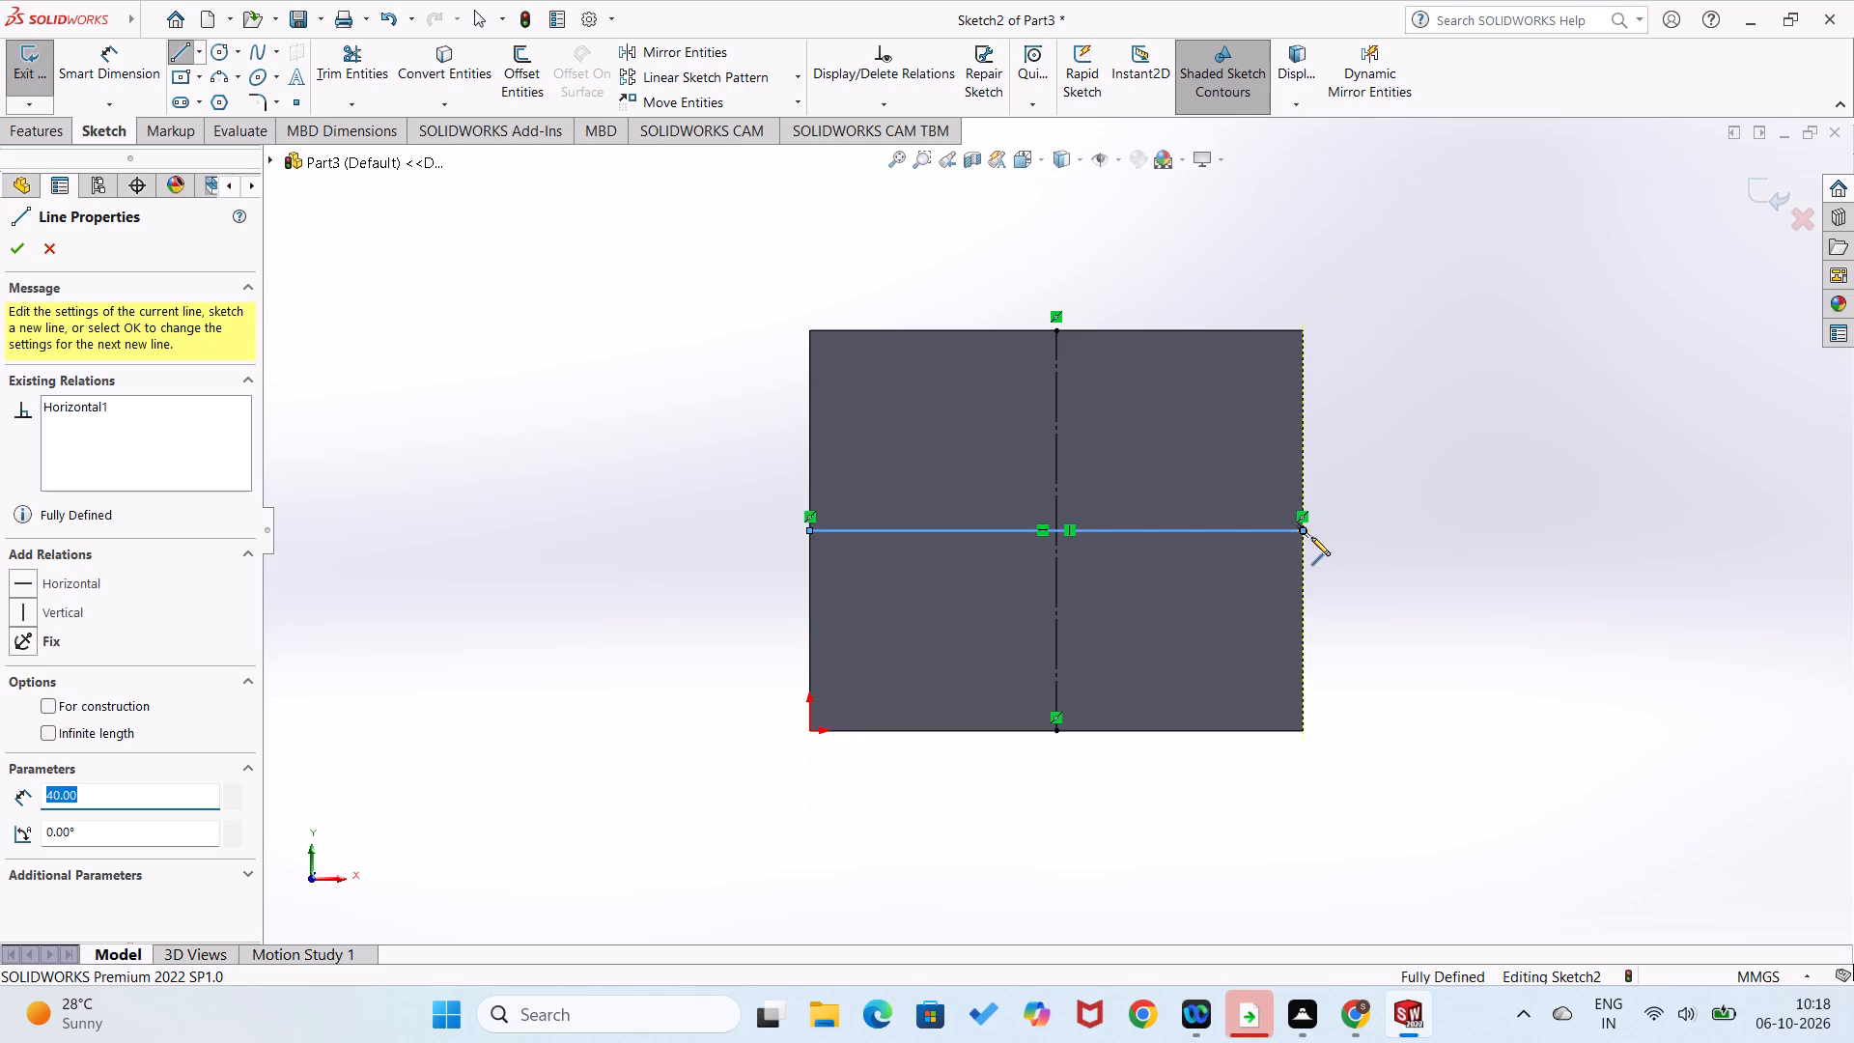
Sketch a corner rectangle about 31.9 mm tall beside the plate's right edge, its top level with the plate's top.
right_drag(1567, 587, 1518, 719)
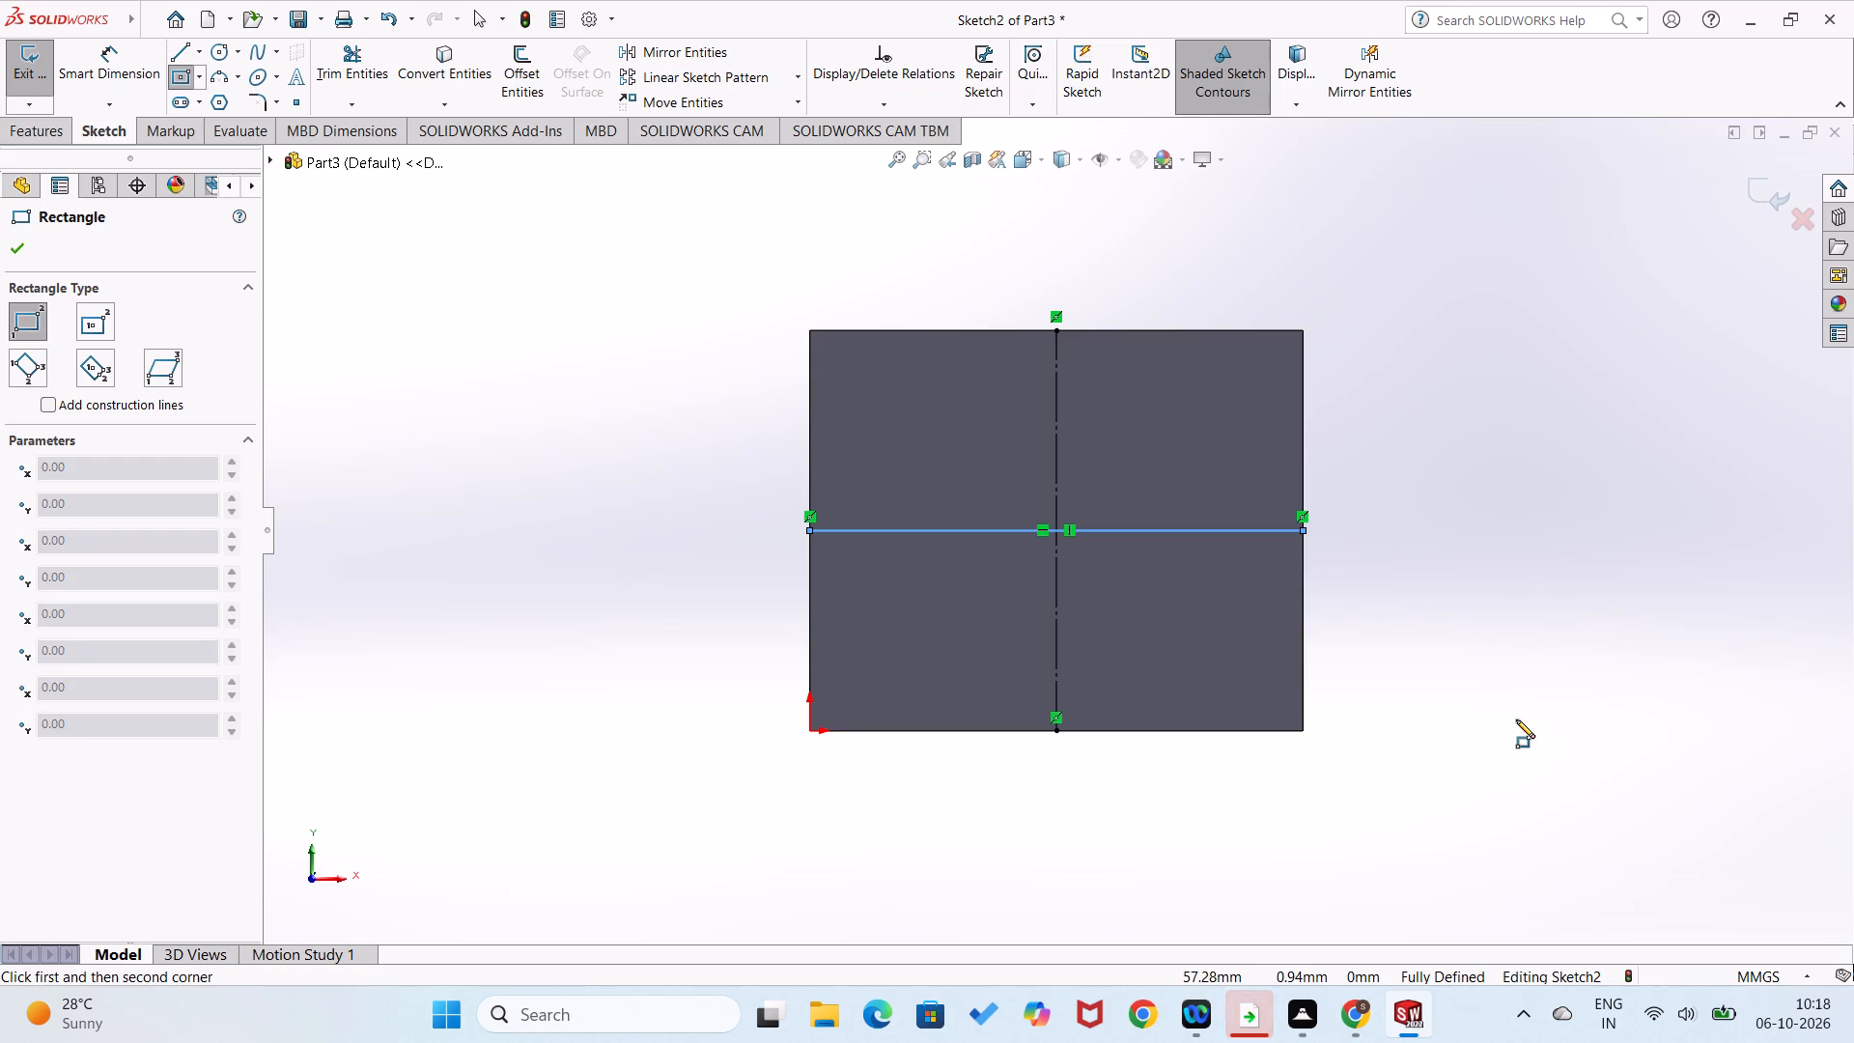
right_drag(1601, 632, 1558, 737)
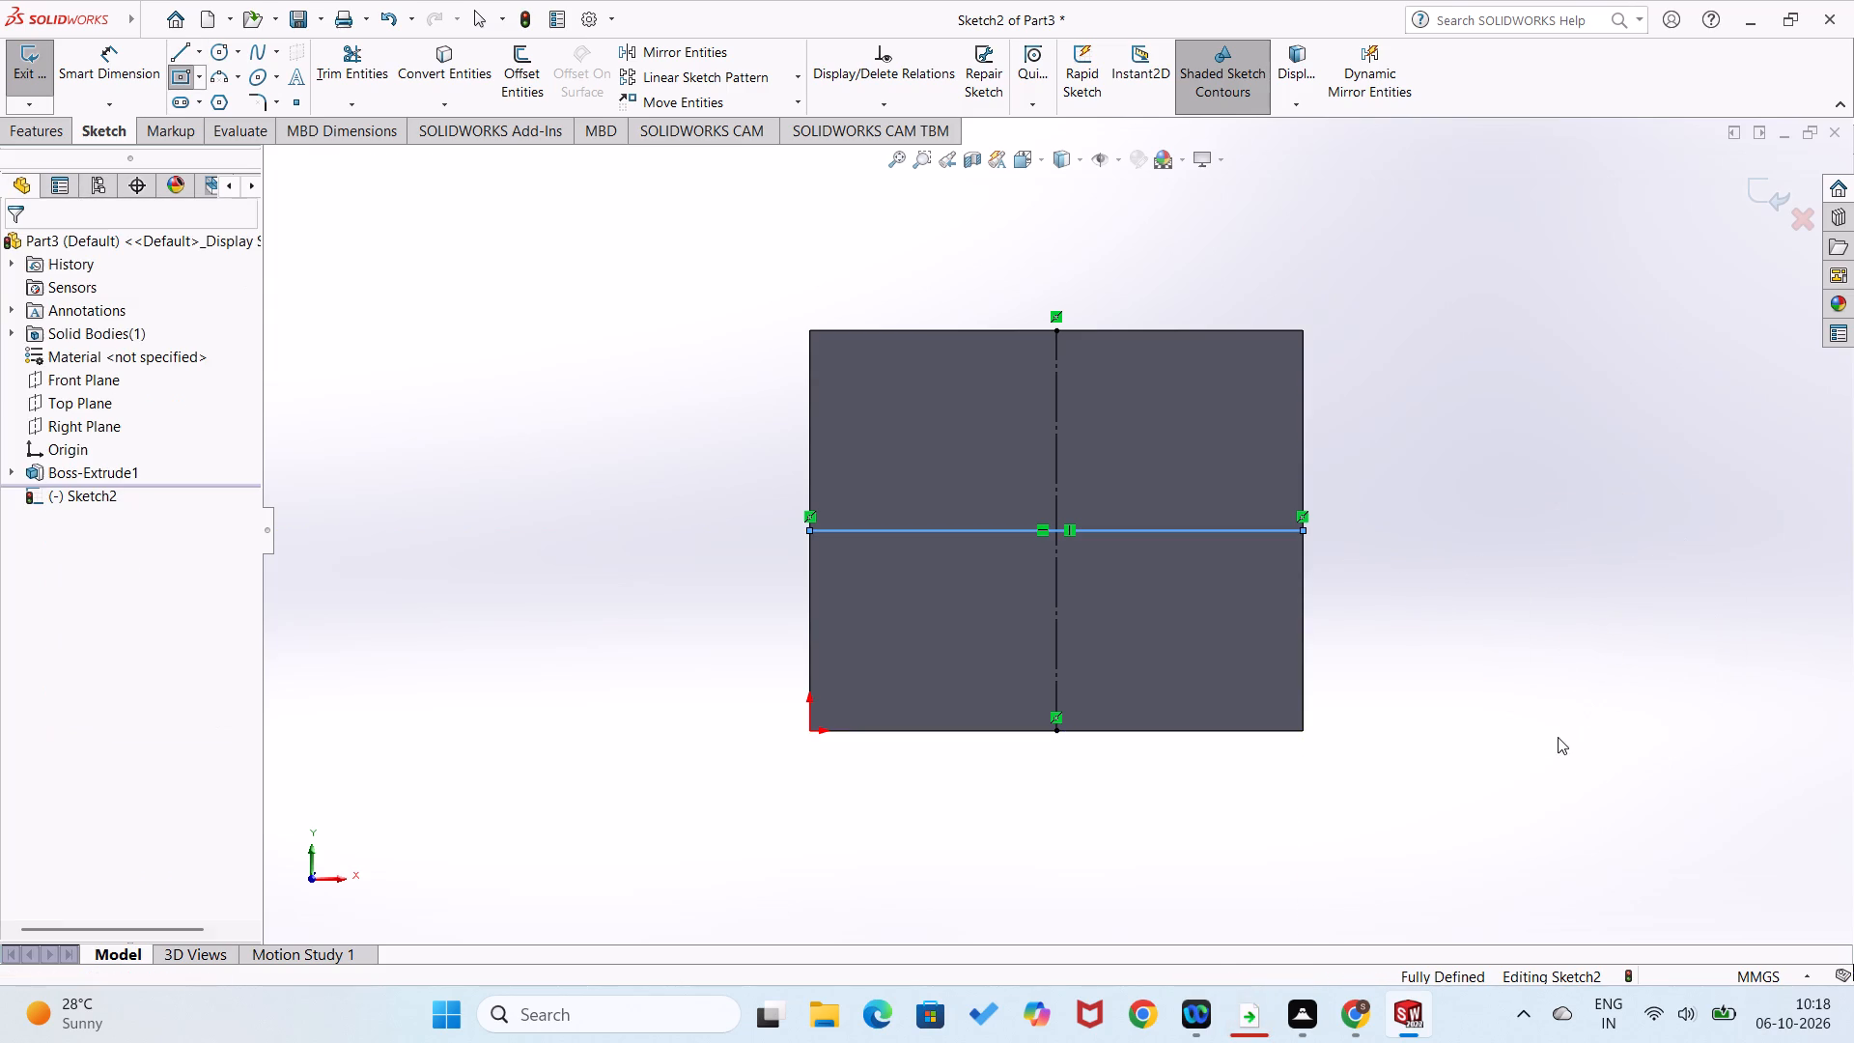
right_drag(1558, 737, 1556, 738)
right_drag(1635, 644, 1553, 744)
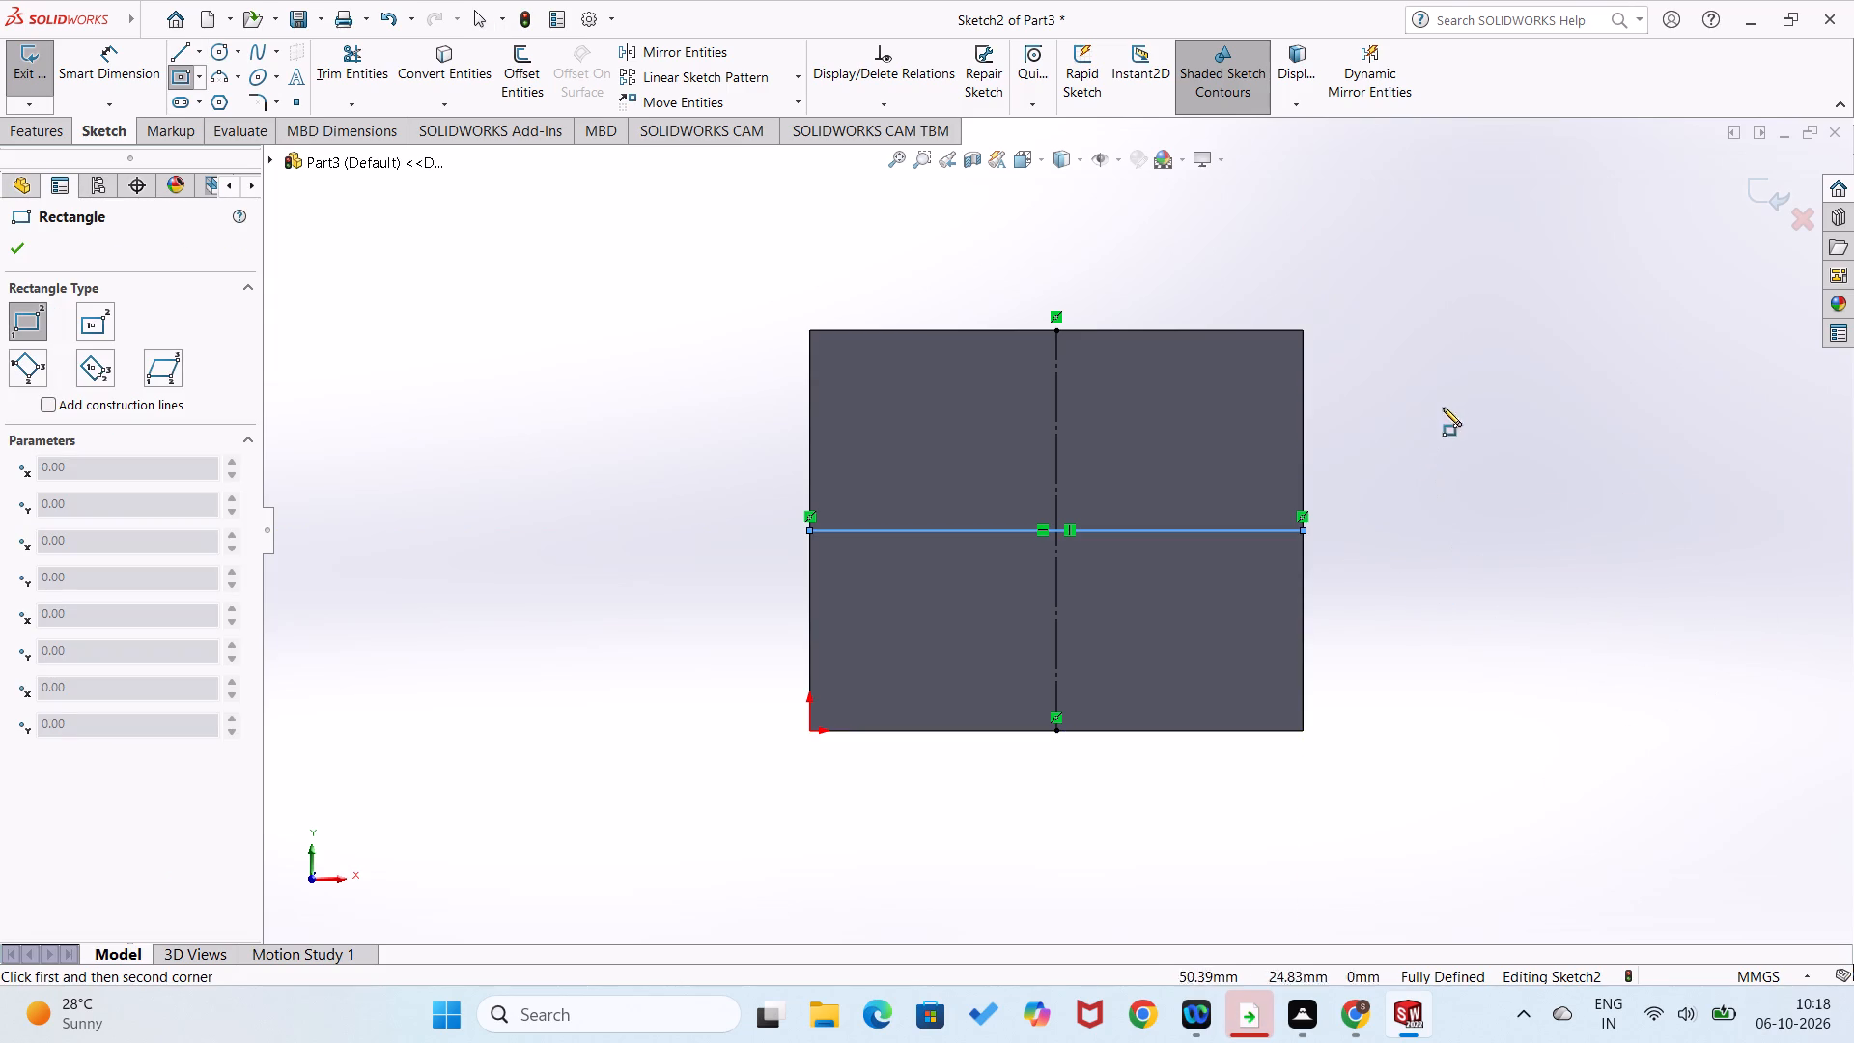
click(1445, 333)
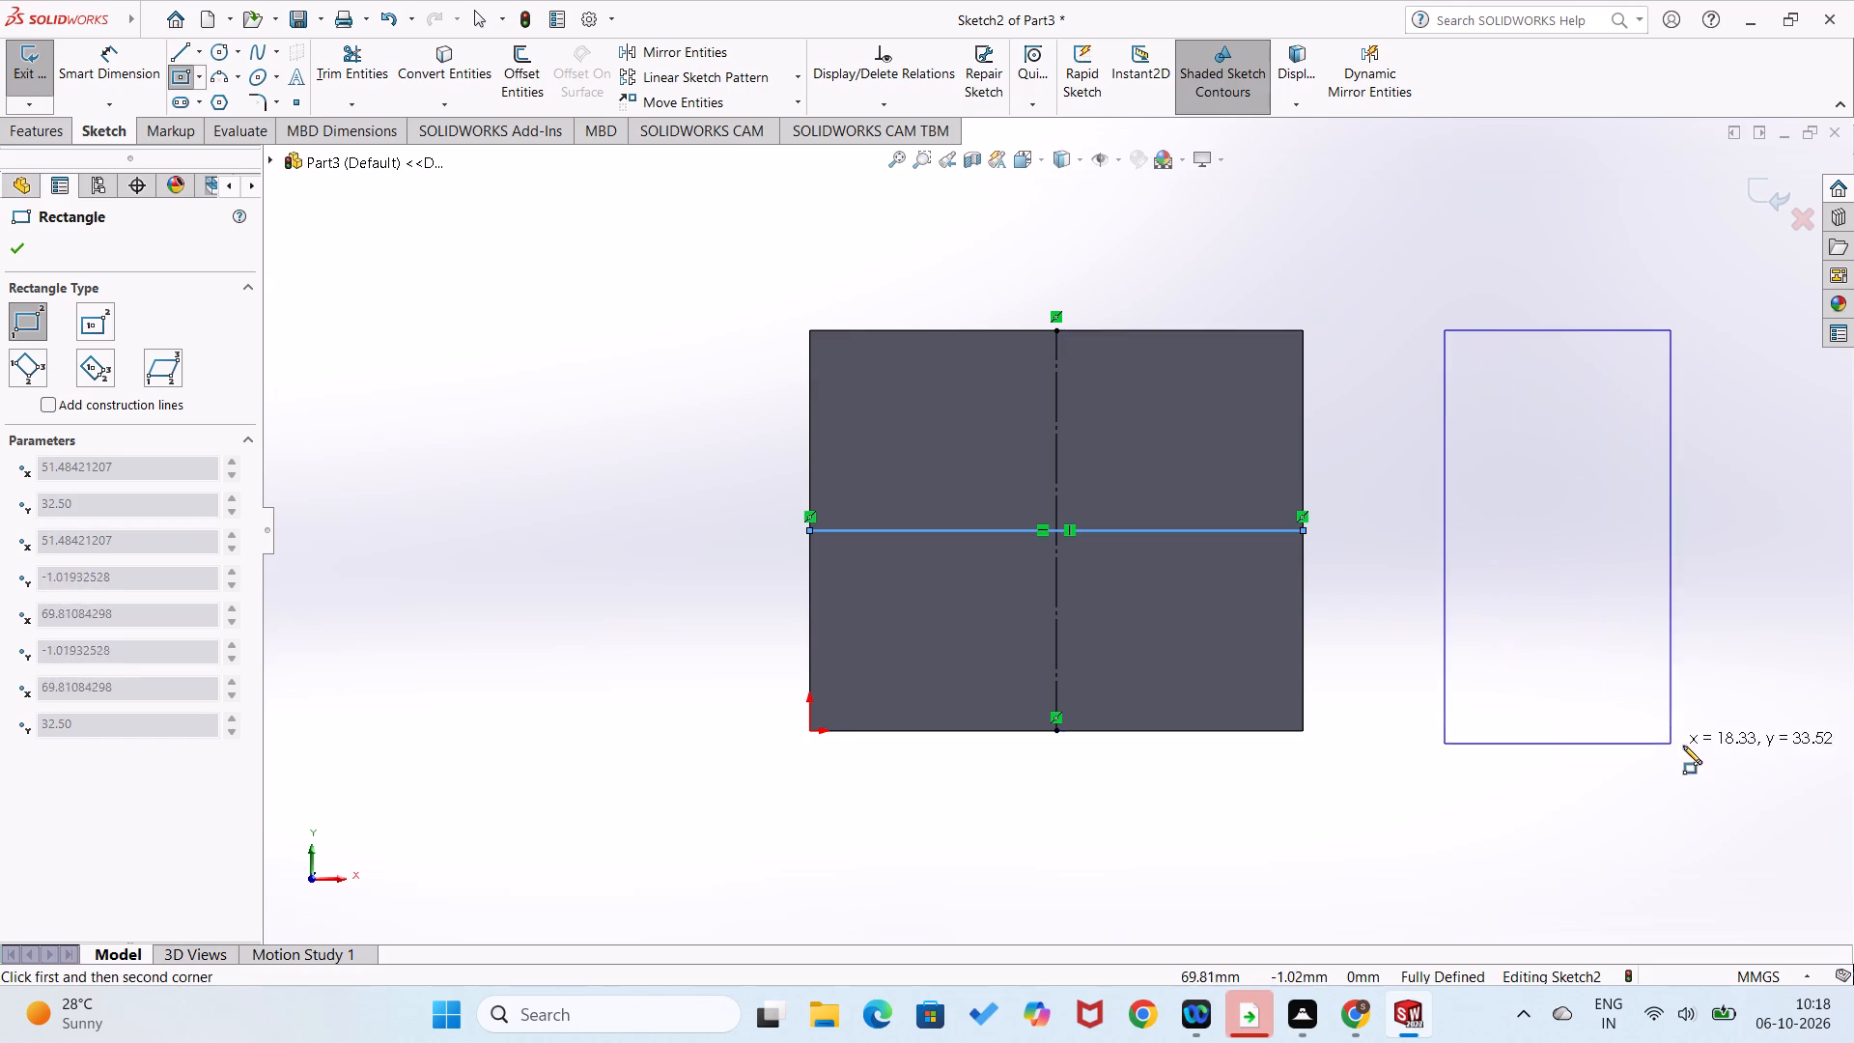
click(1775, 723)
Dimension the new rectangle's bottom edge at 40 mm.
right_drag(1661, 873, 1640, 776)
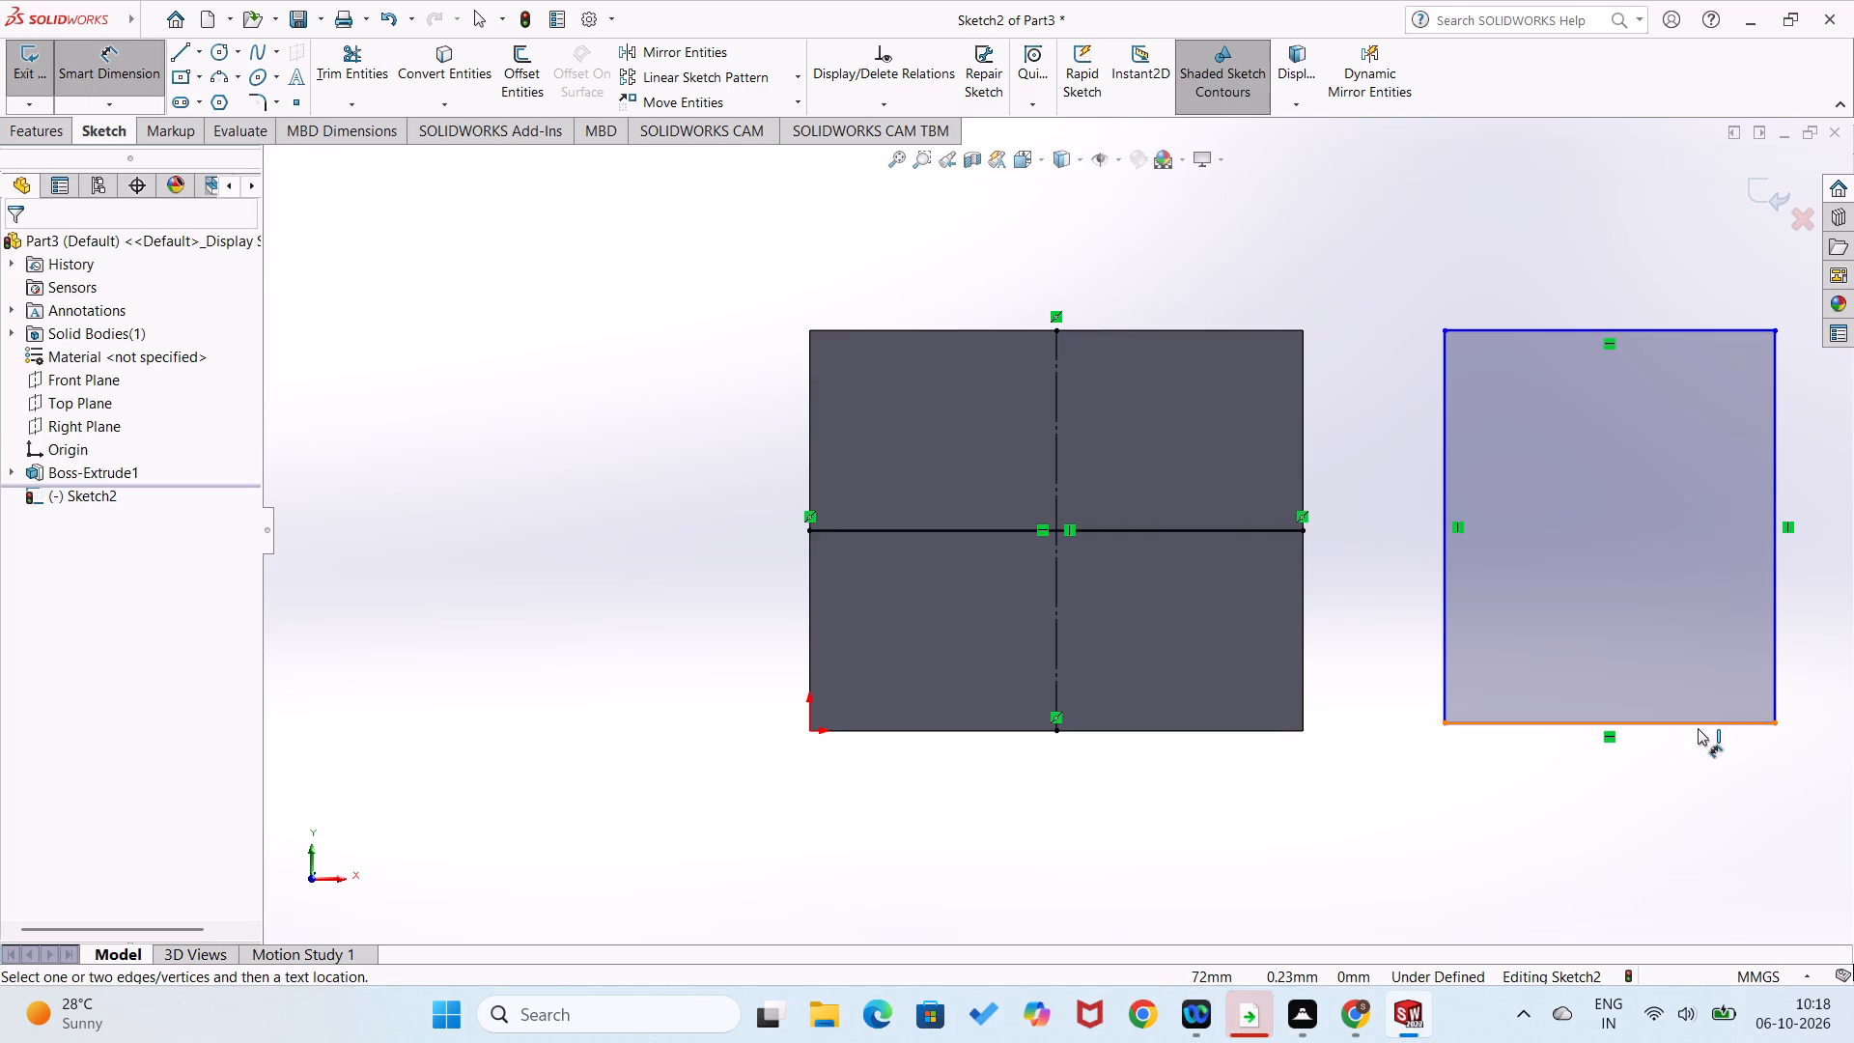
click(1698, 727)
click(1682, 794)
text(40)
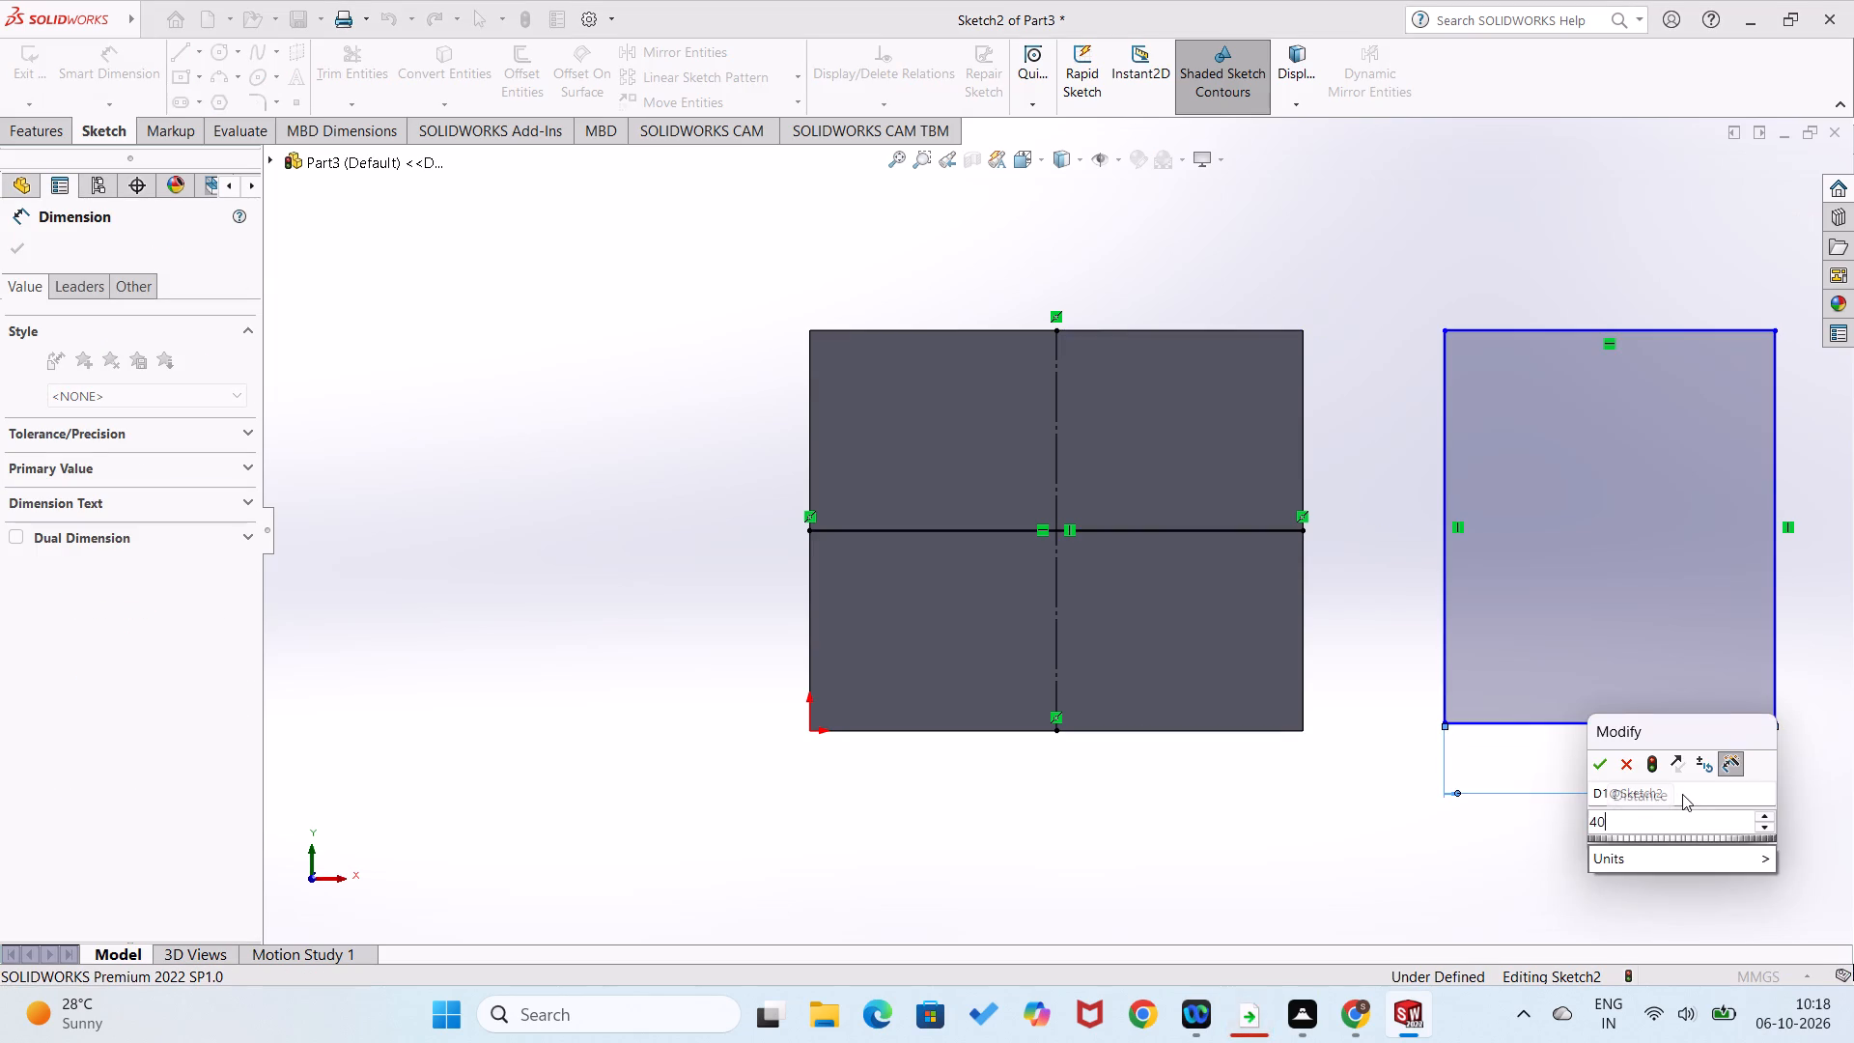
key(Return)
click(1530, 899)
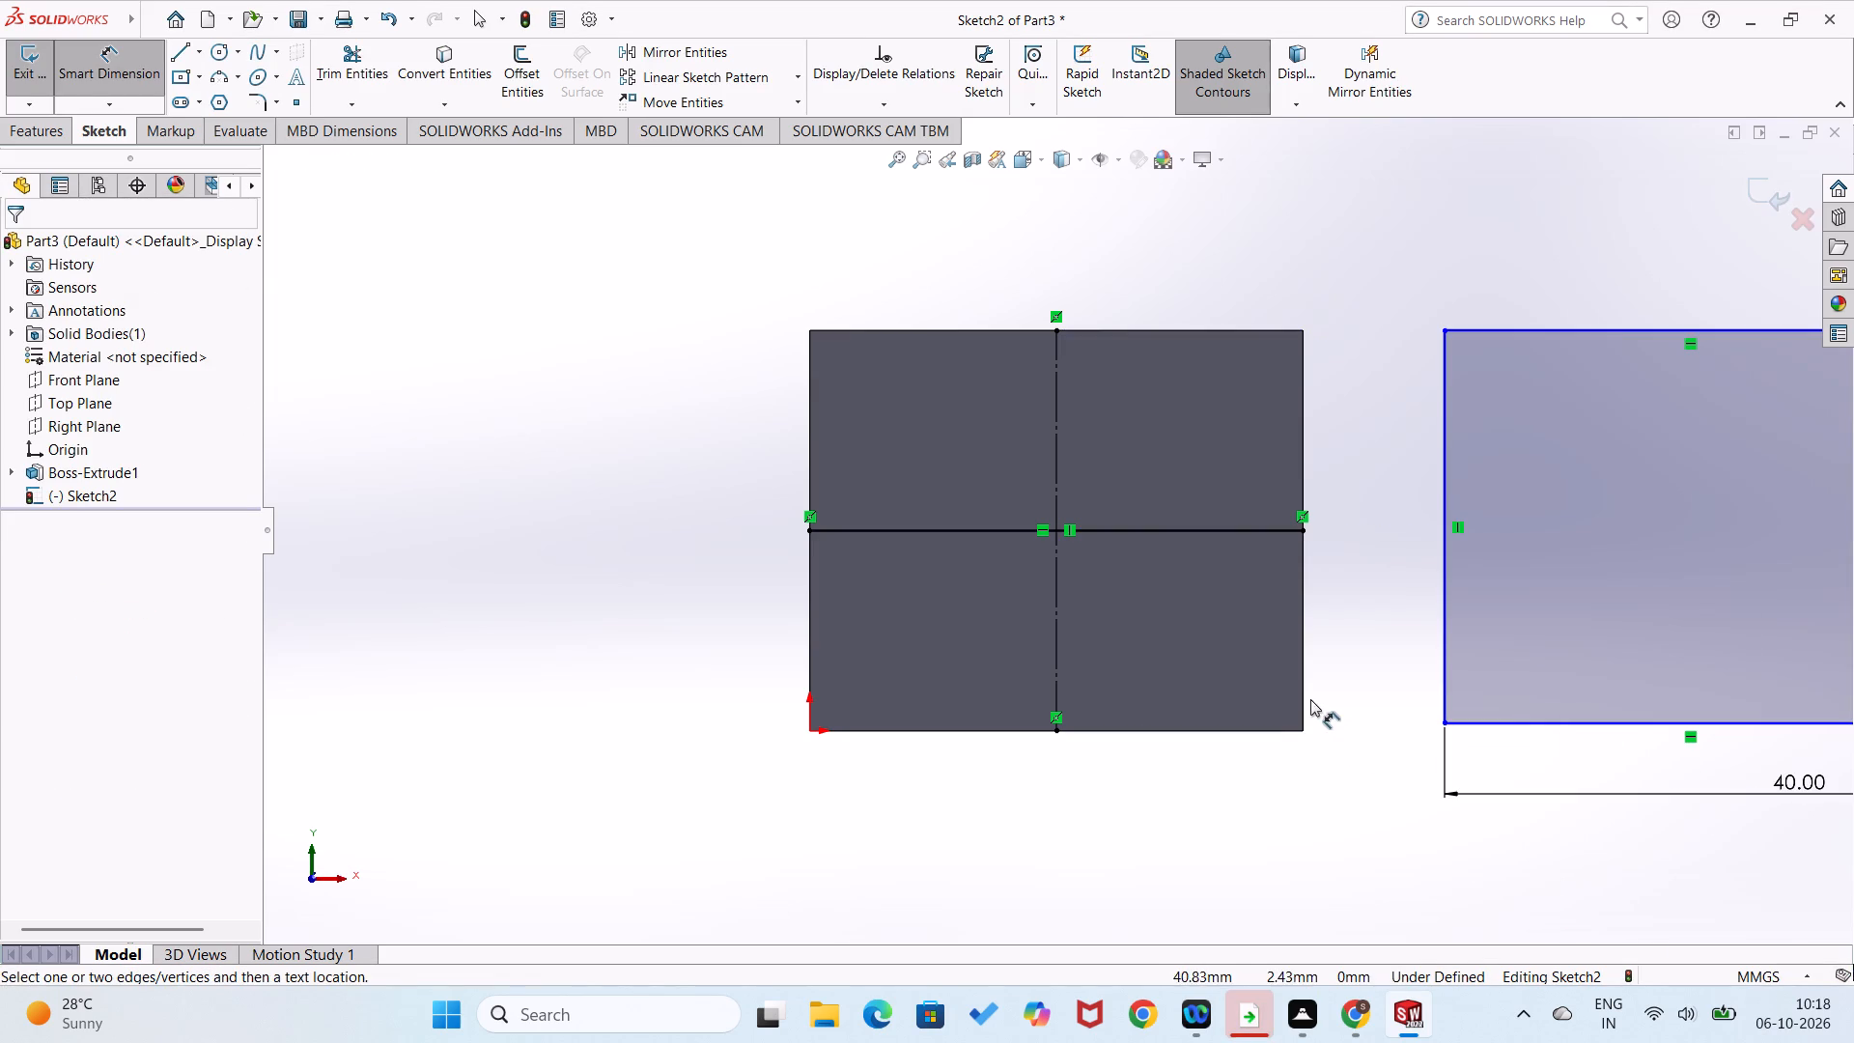
Dimension the gap between the plate's right edge and the rectangle's left edge at 10 mm.
click(1298, 693)
click(1306, 697)
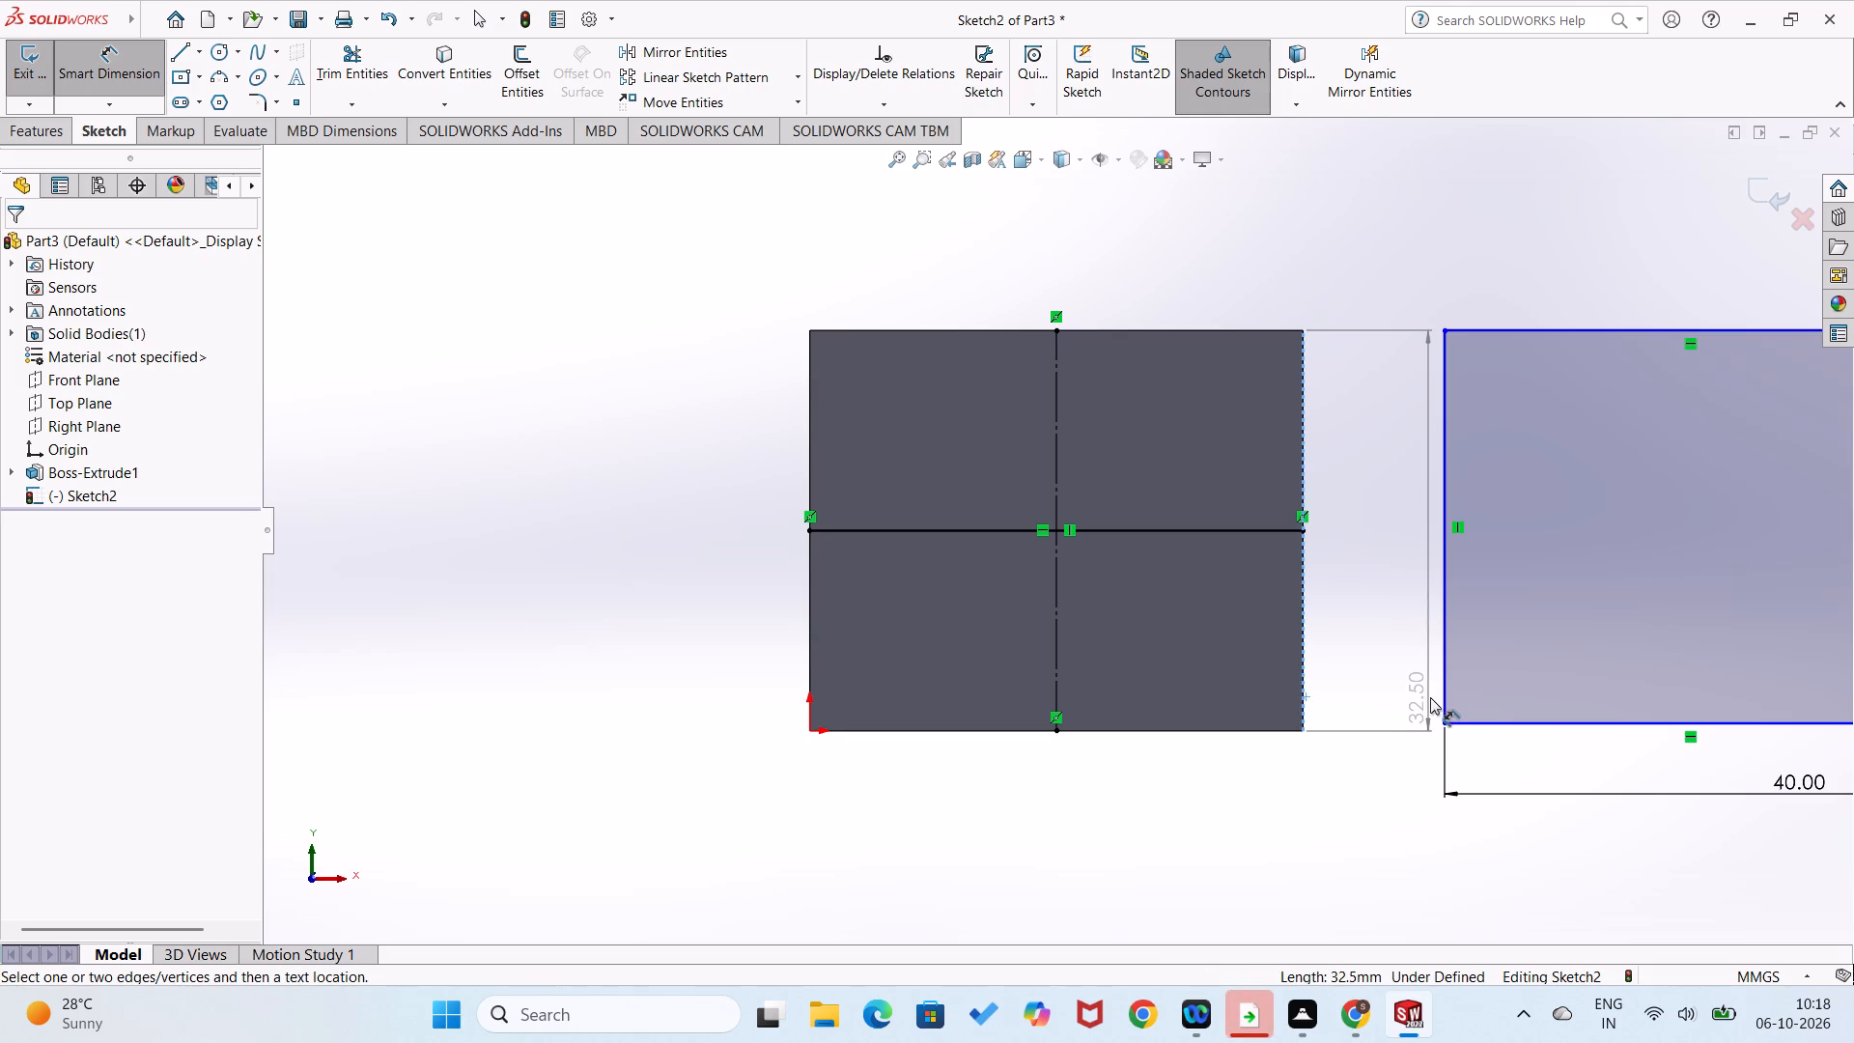
click(1443, 694)
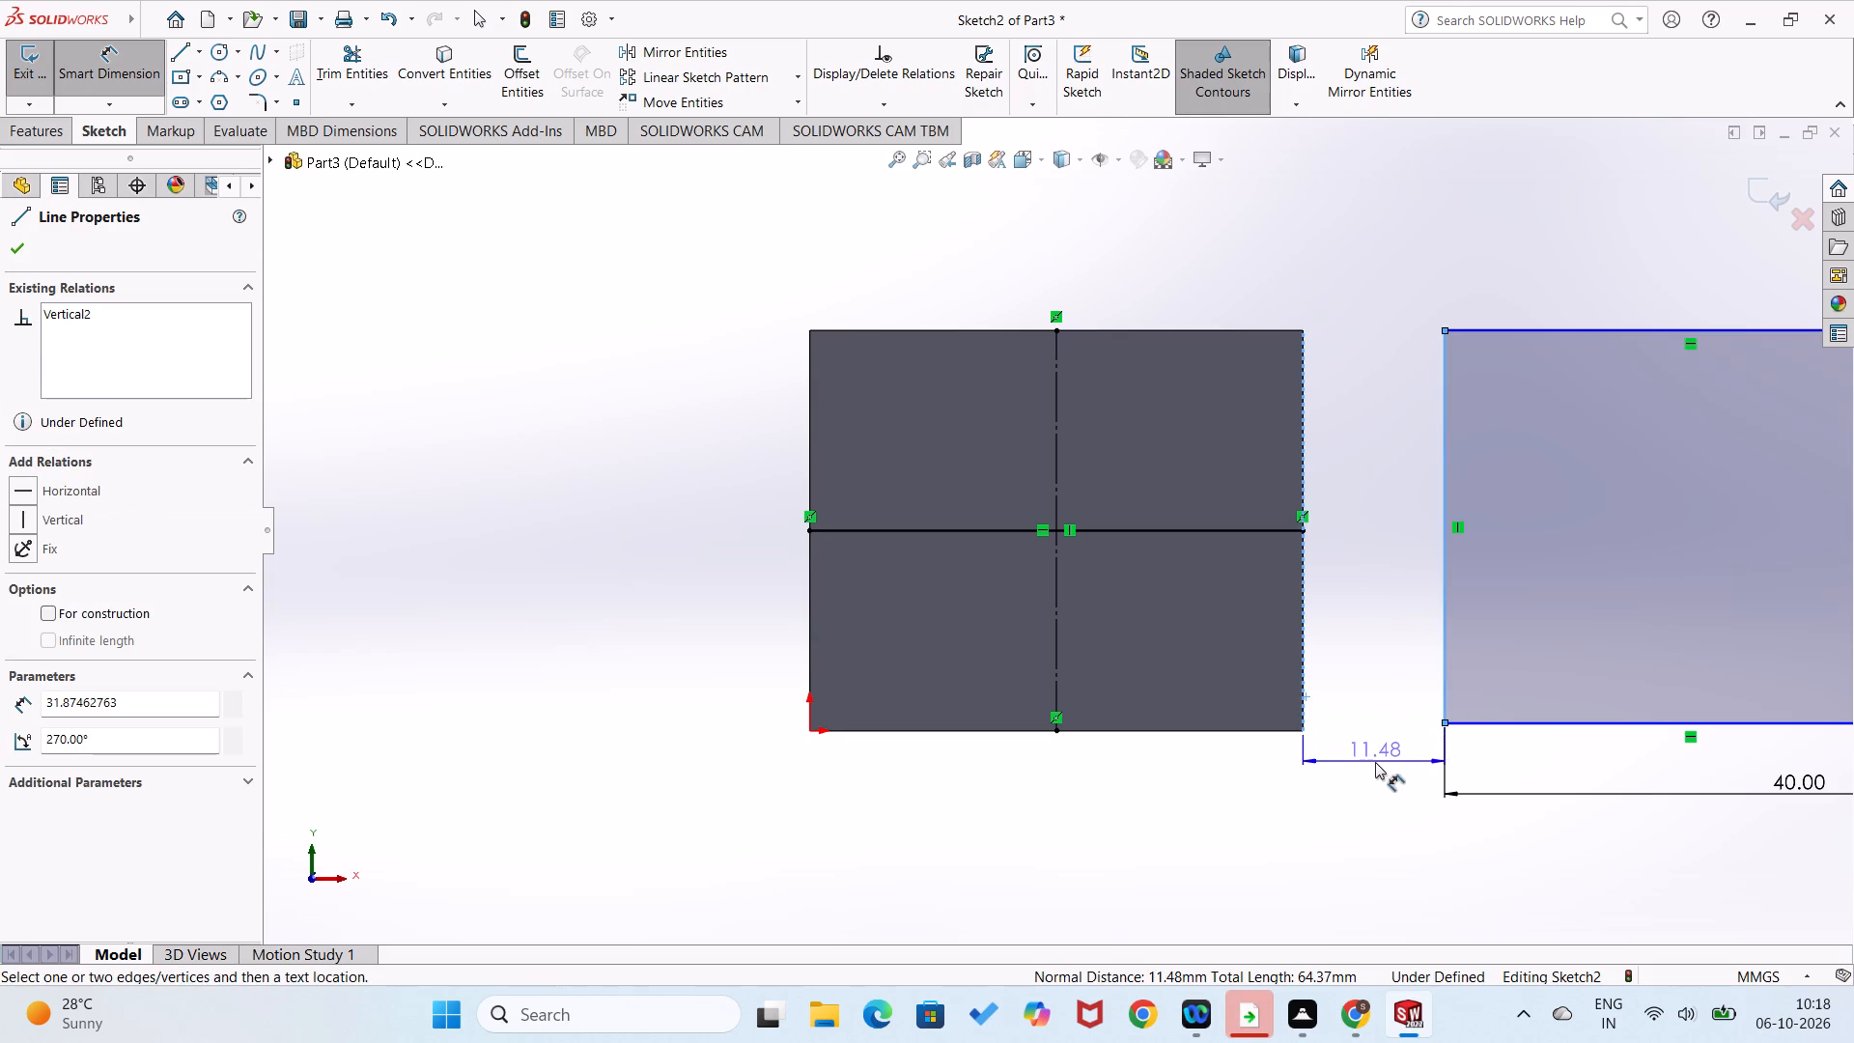
click(1375, 762)
text(10)
key(Return)
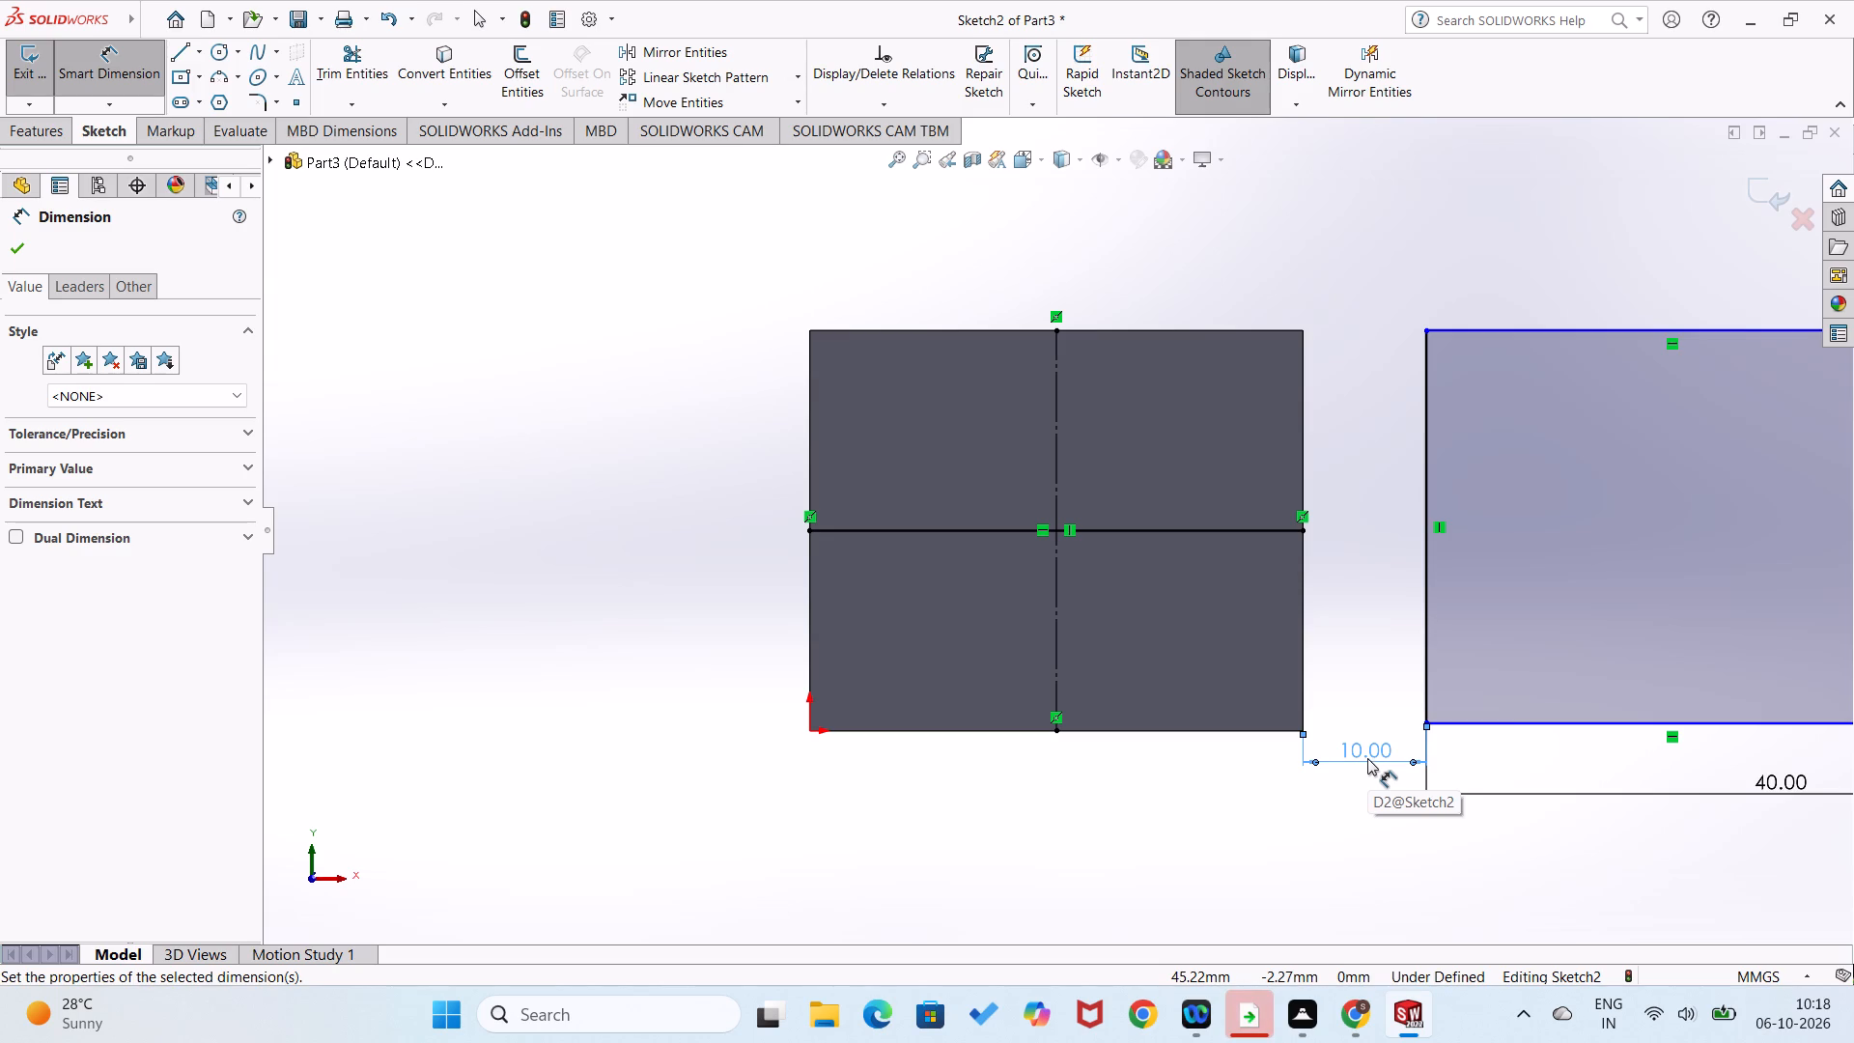
click(1265, 837)
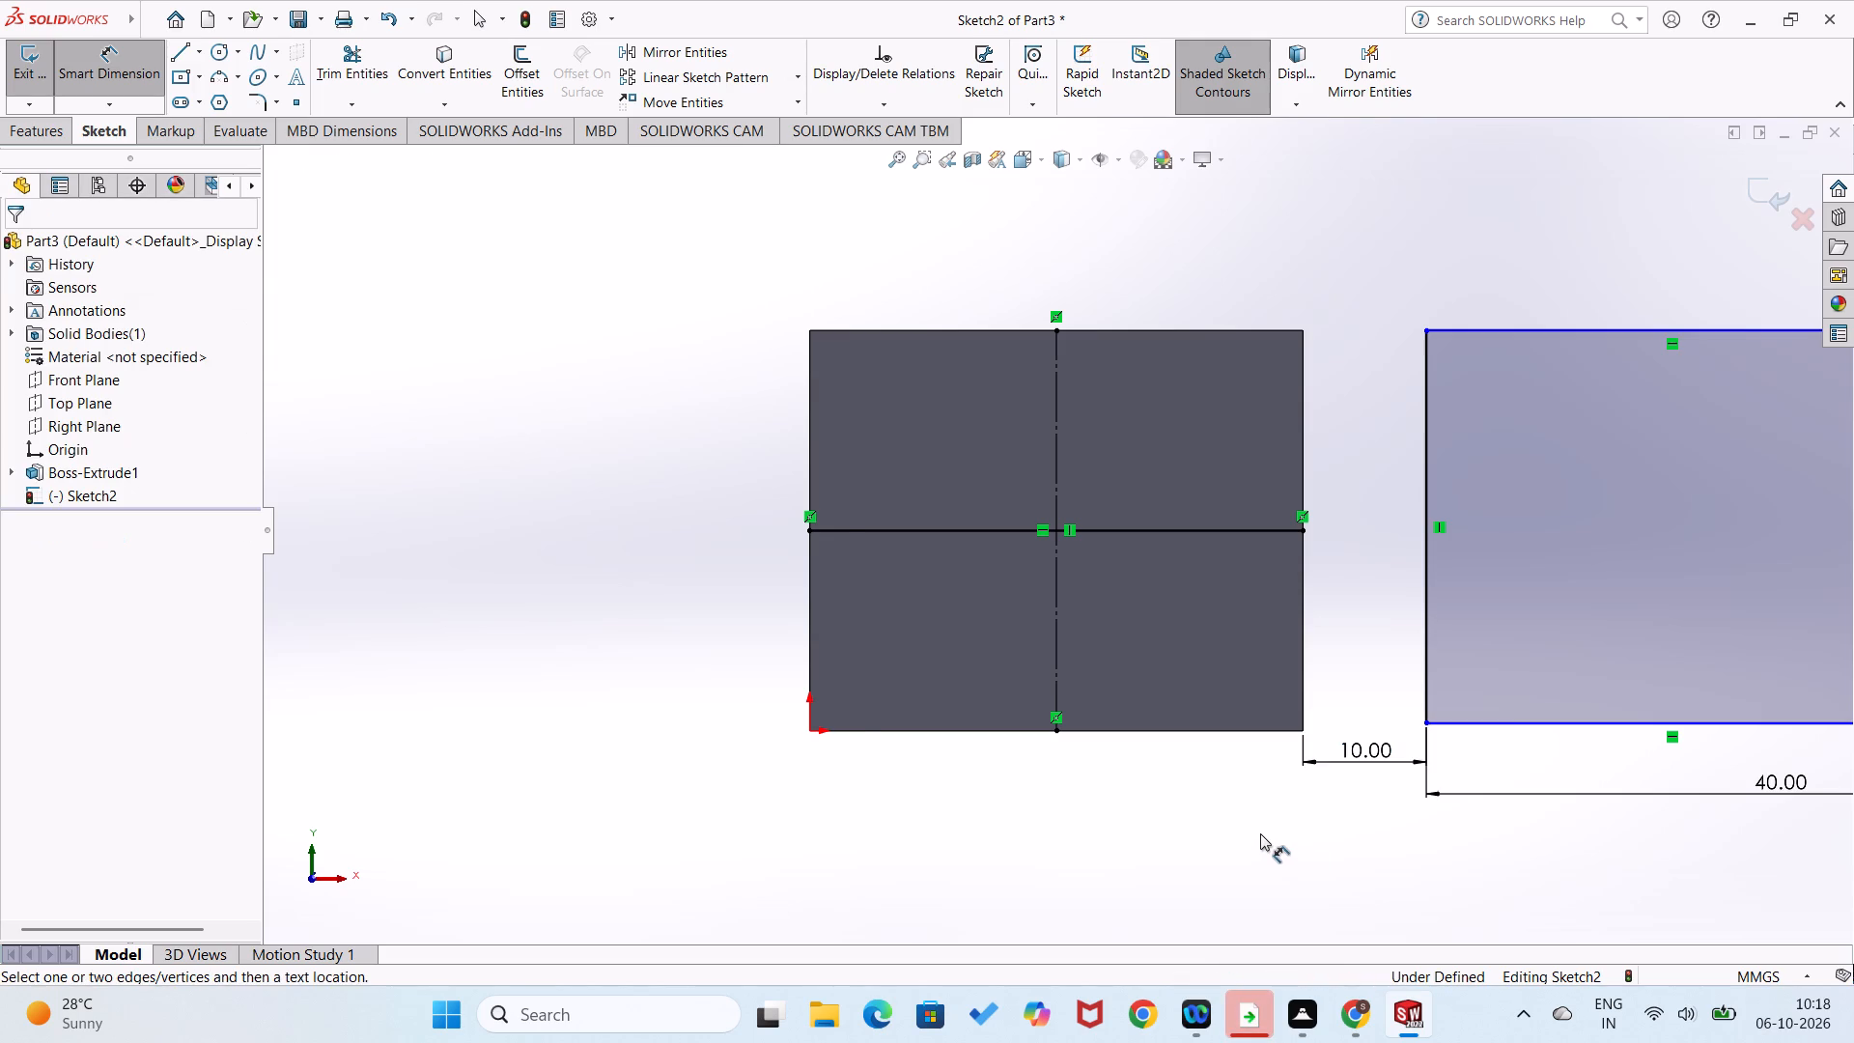
Dimension the rectangle's left edge at 32.5 mm.
scroll(1260, 833, up, 1)
click(1365, 618)
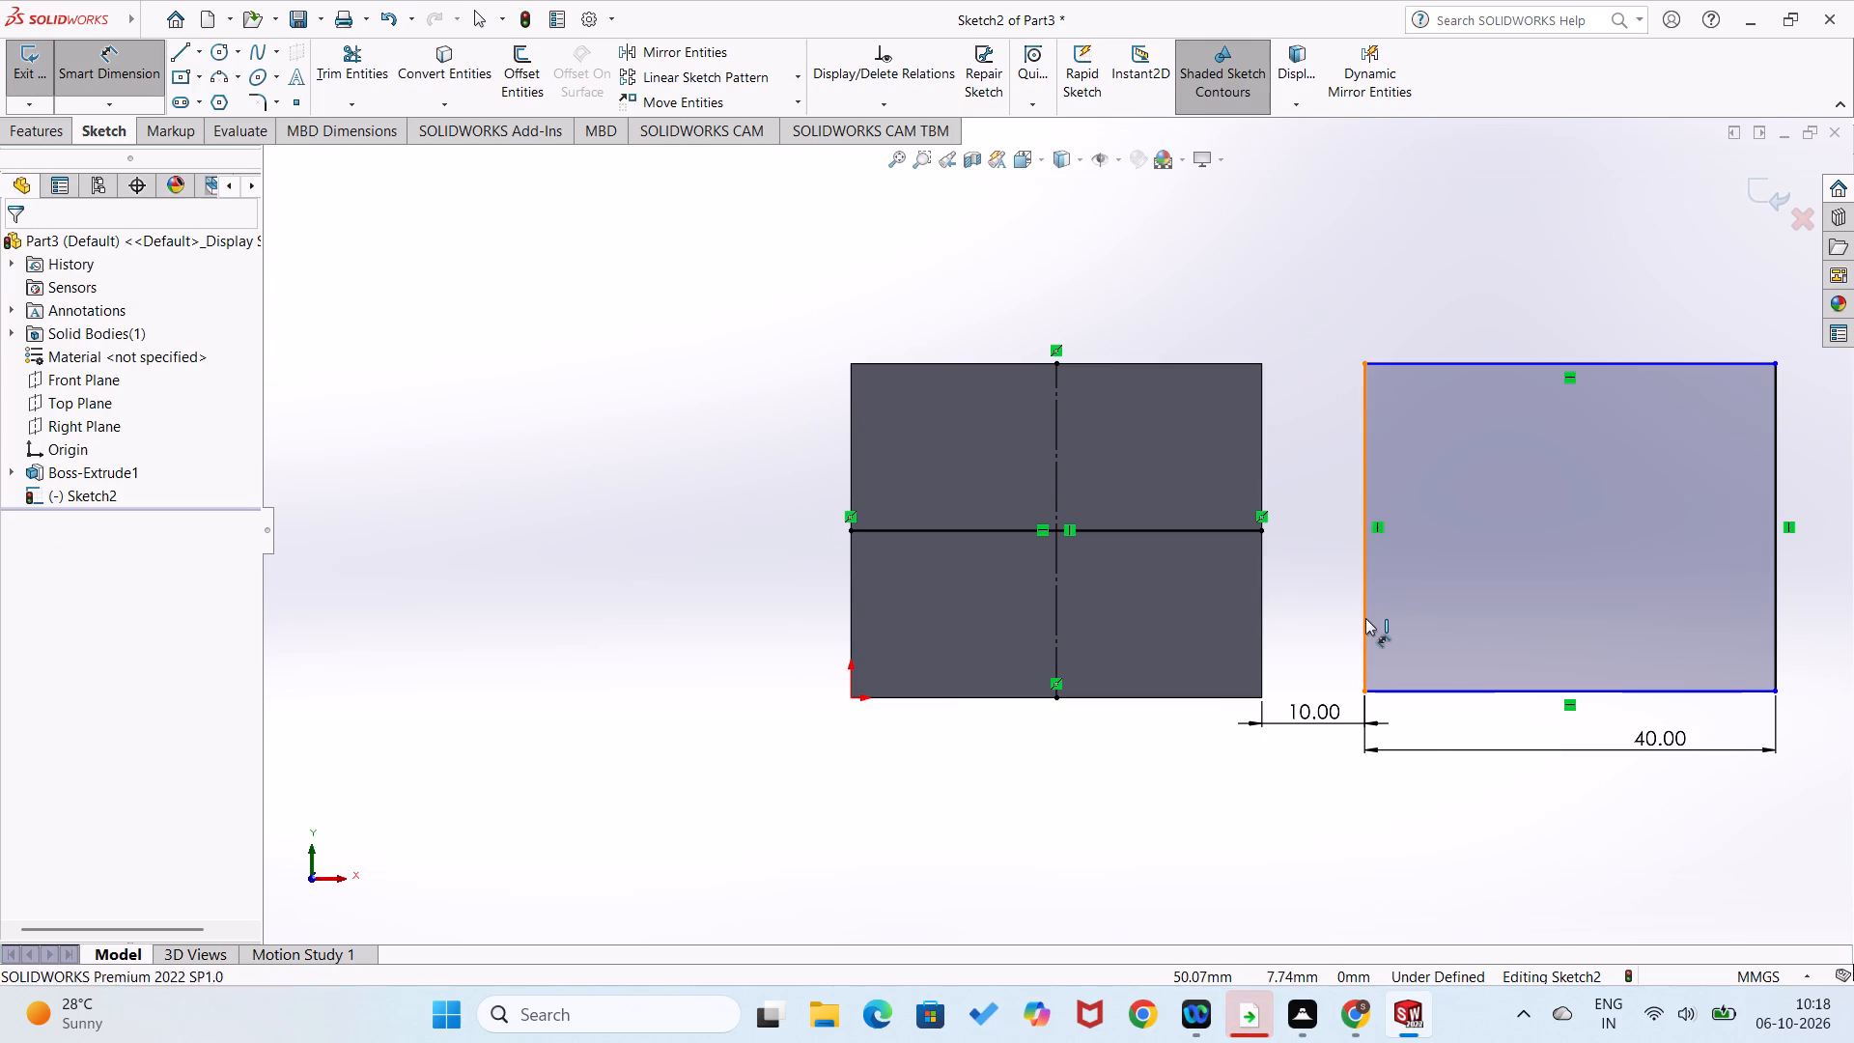
click(1330, 618)
text(32.5)
key(Return)
click(1293, 342)
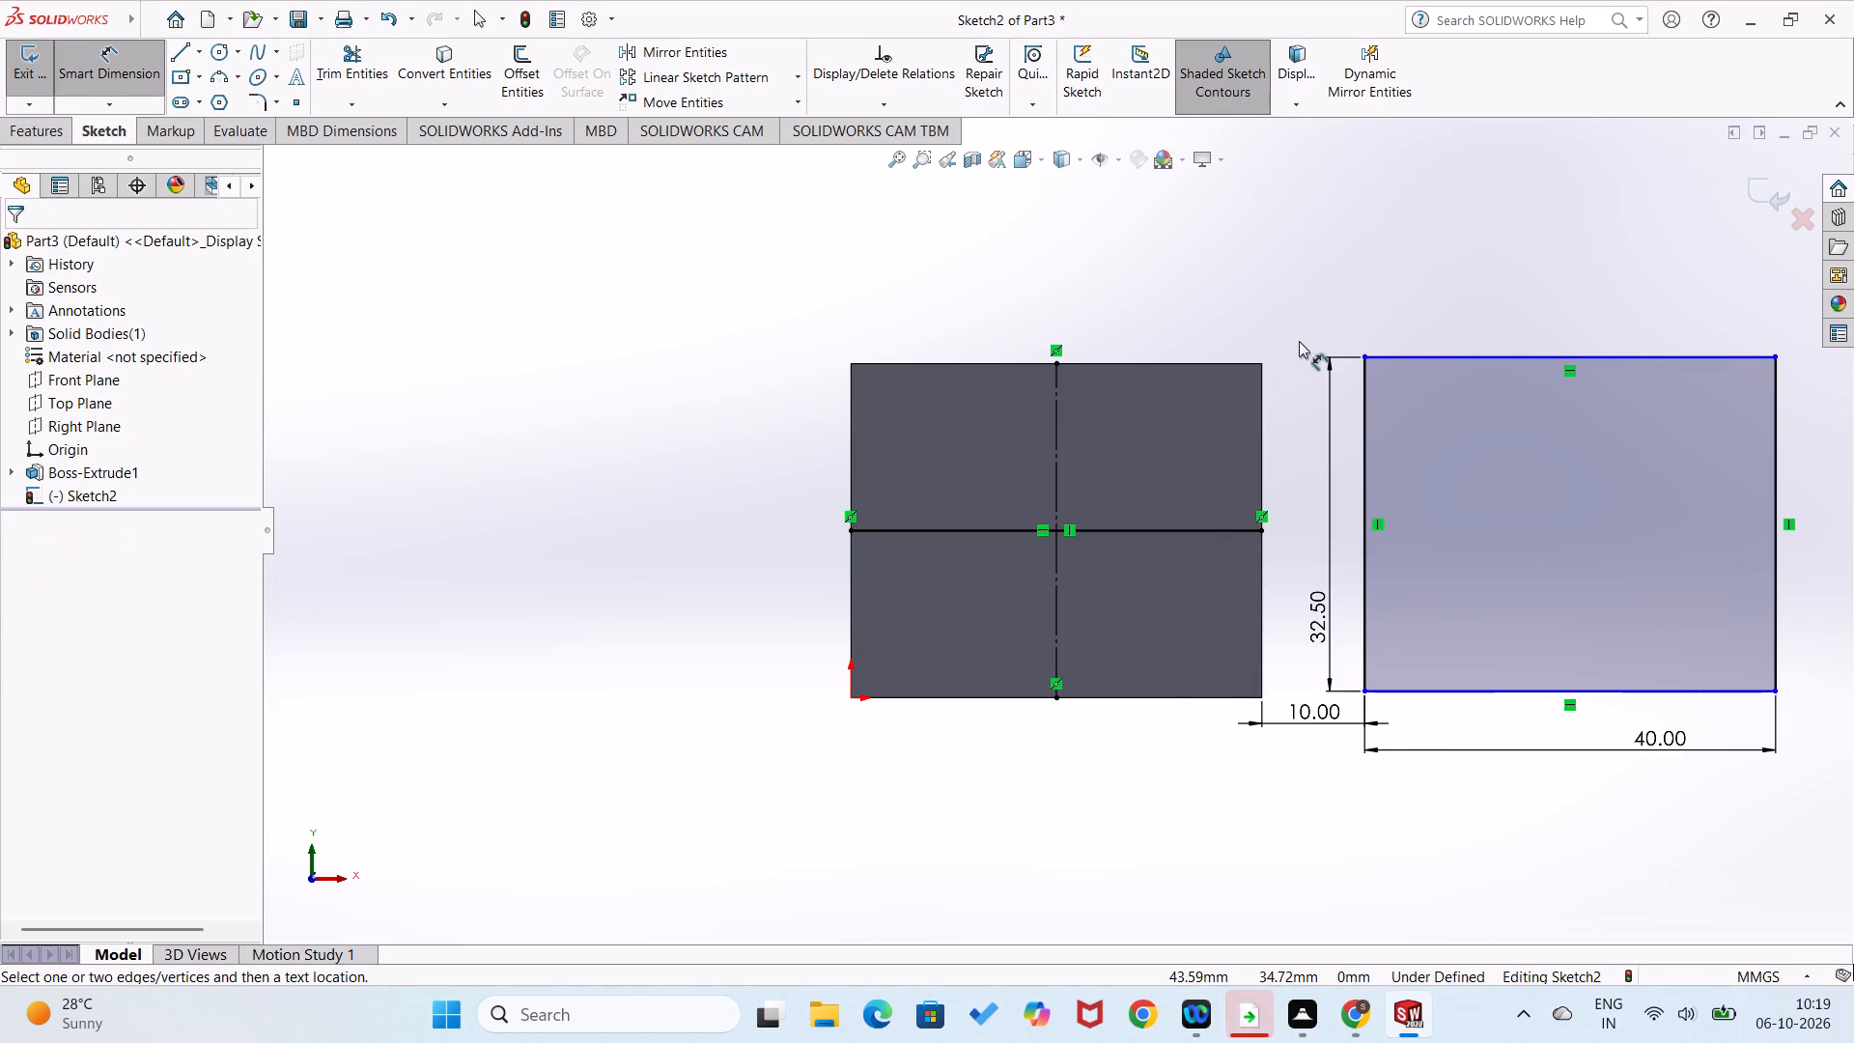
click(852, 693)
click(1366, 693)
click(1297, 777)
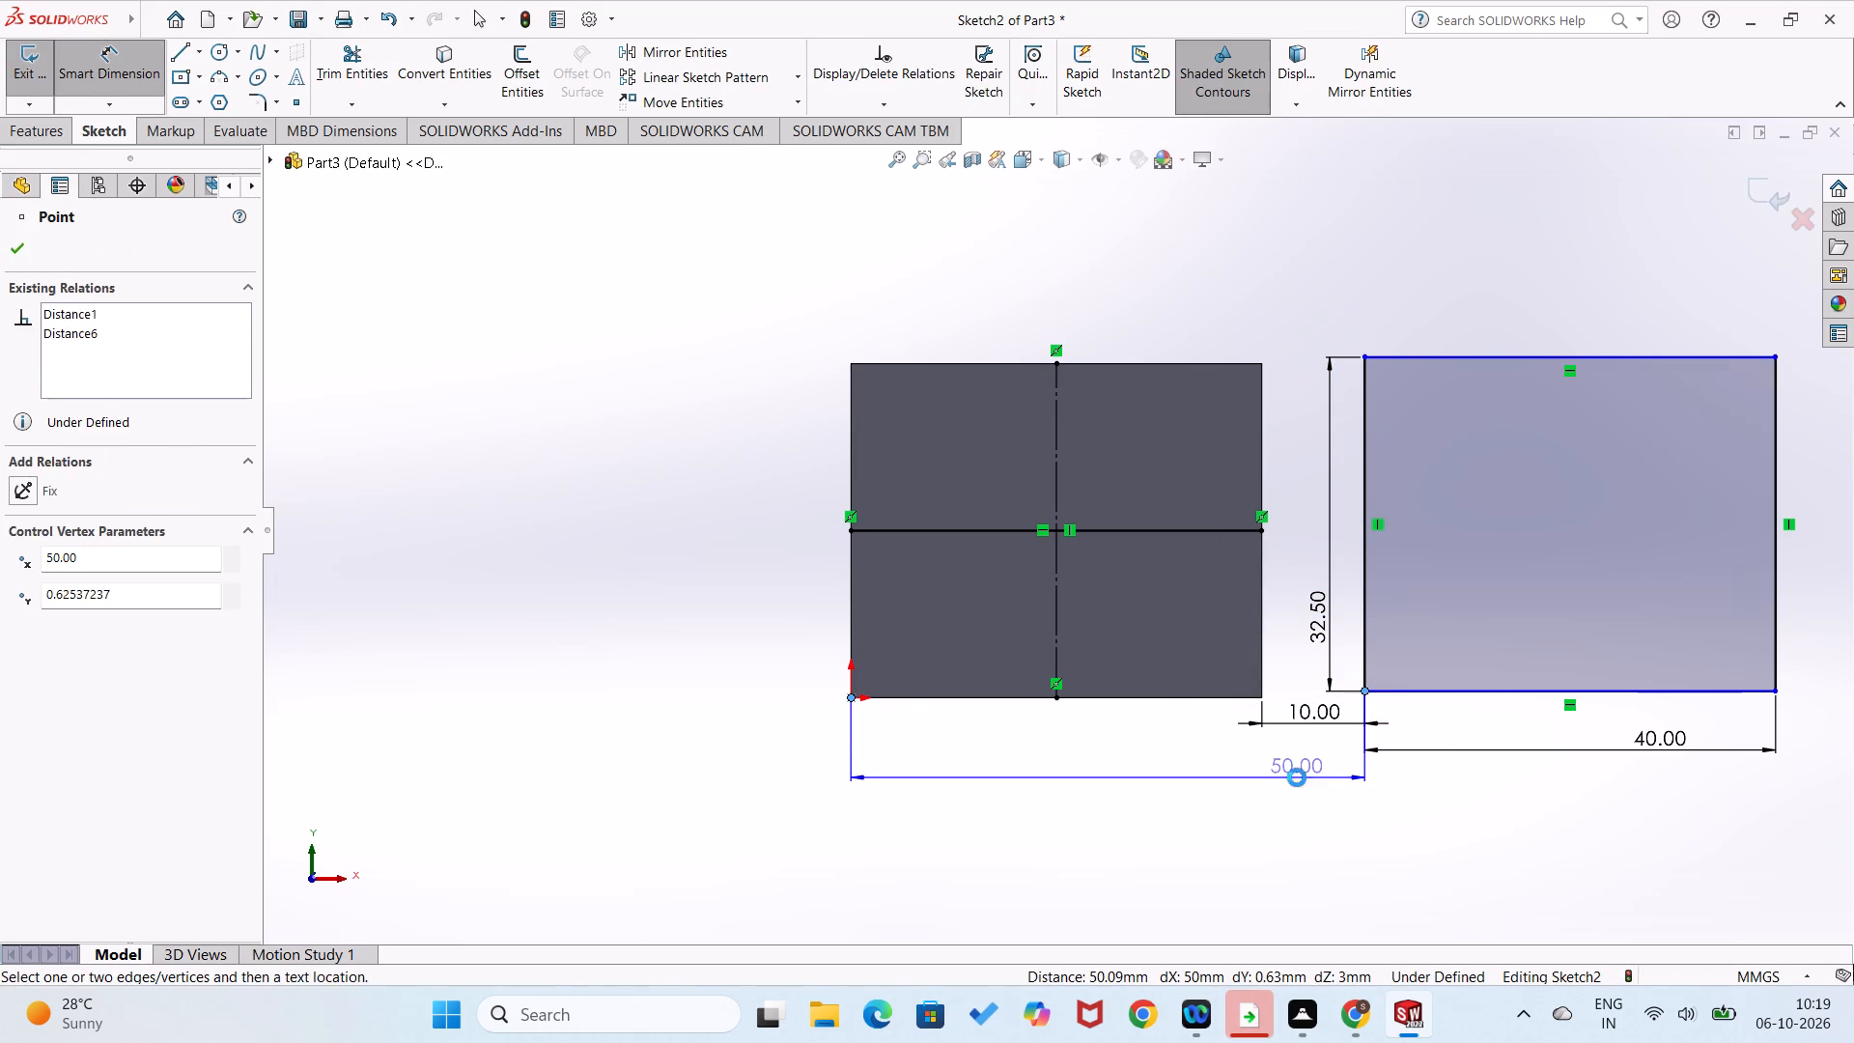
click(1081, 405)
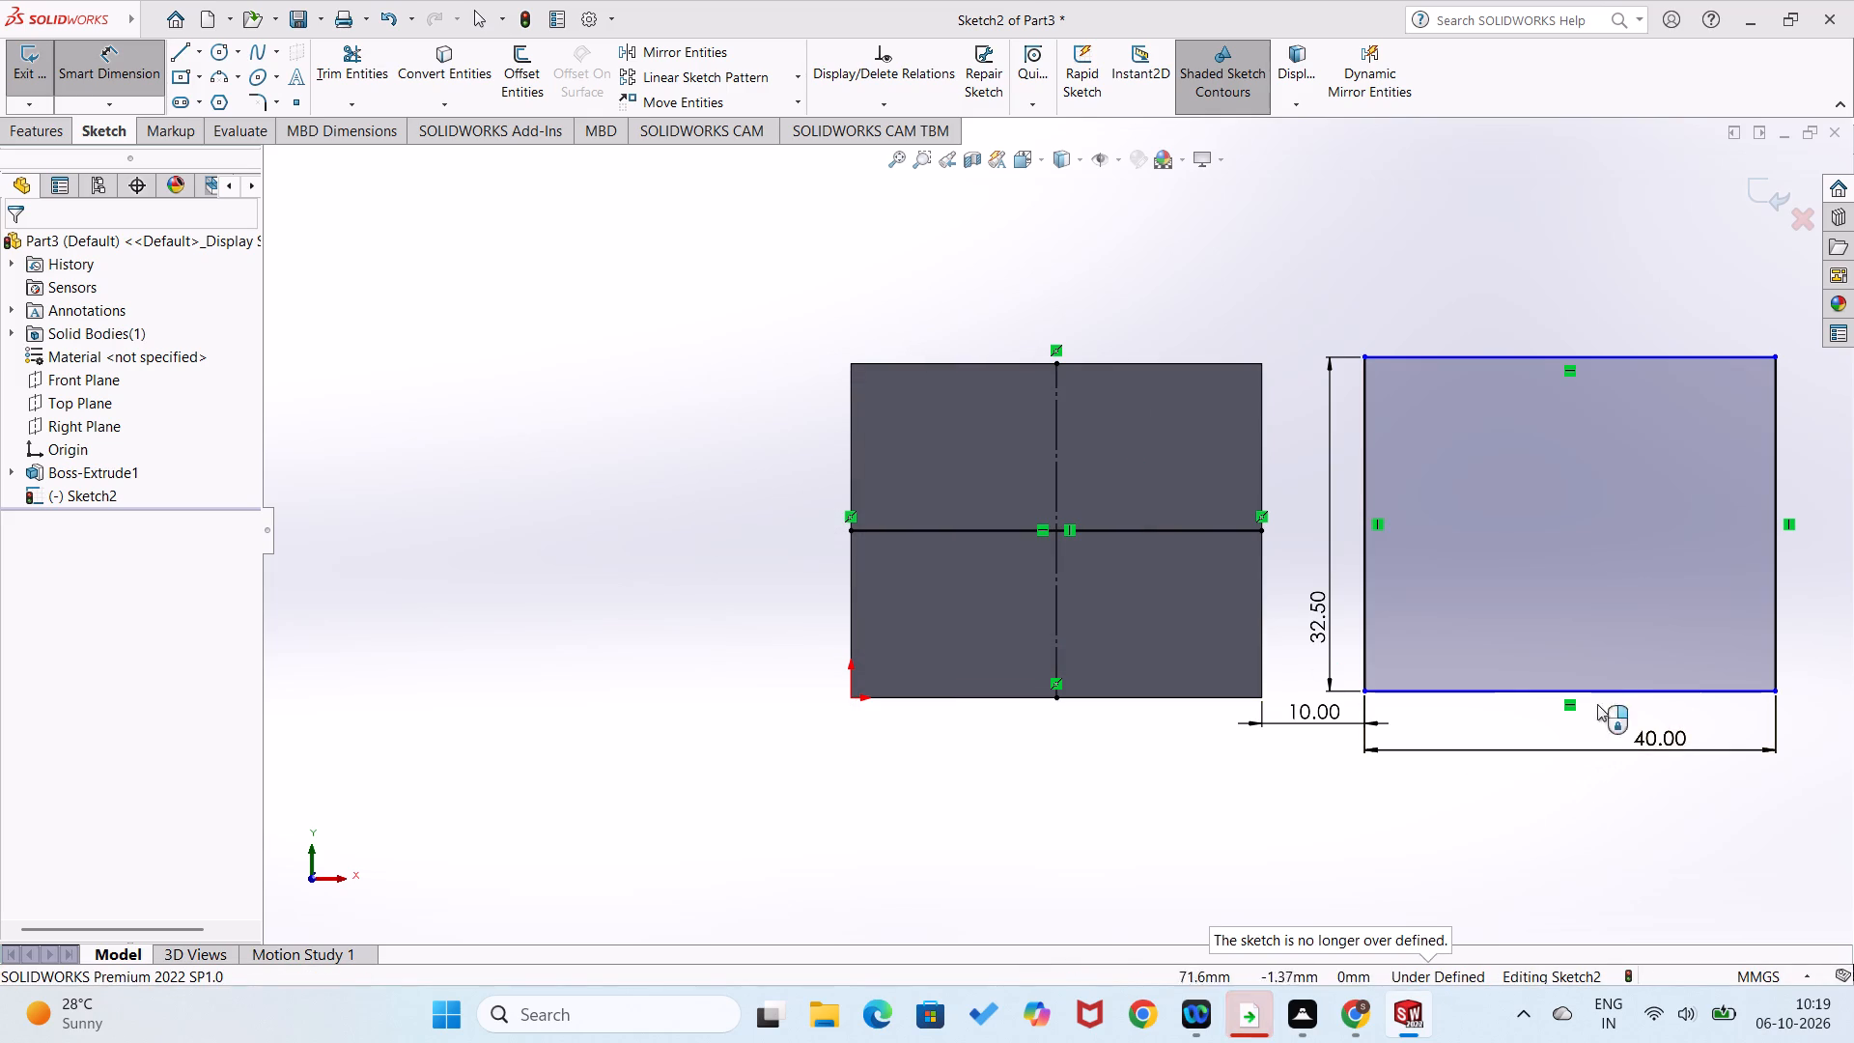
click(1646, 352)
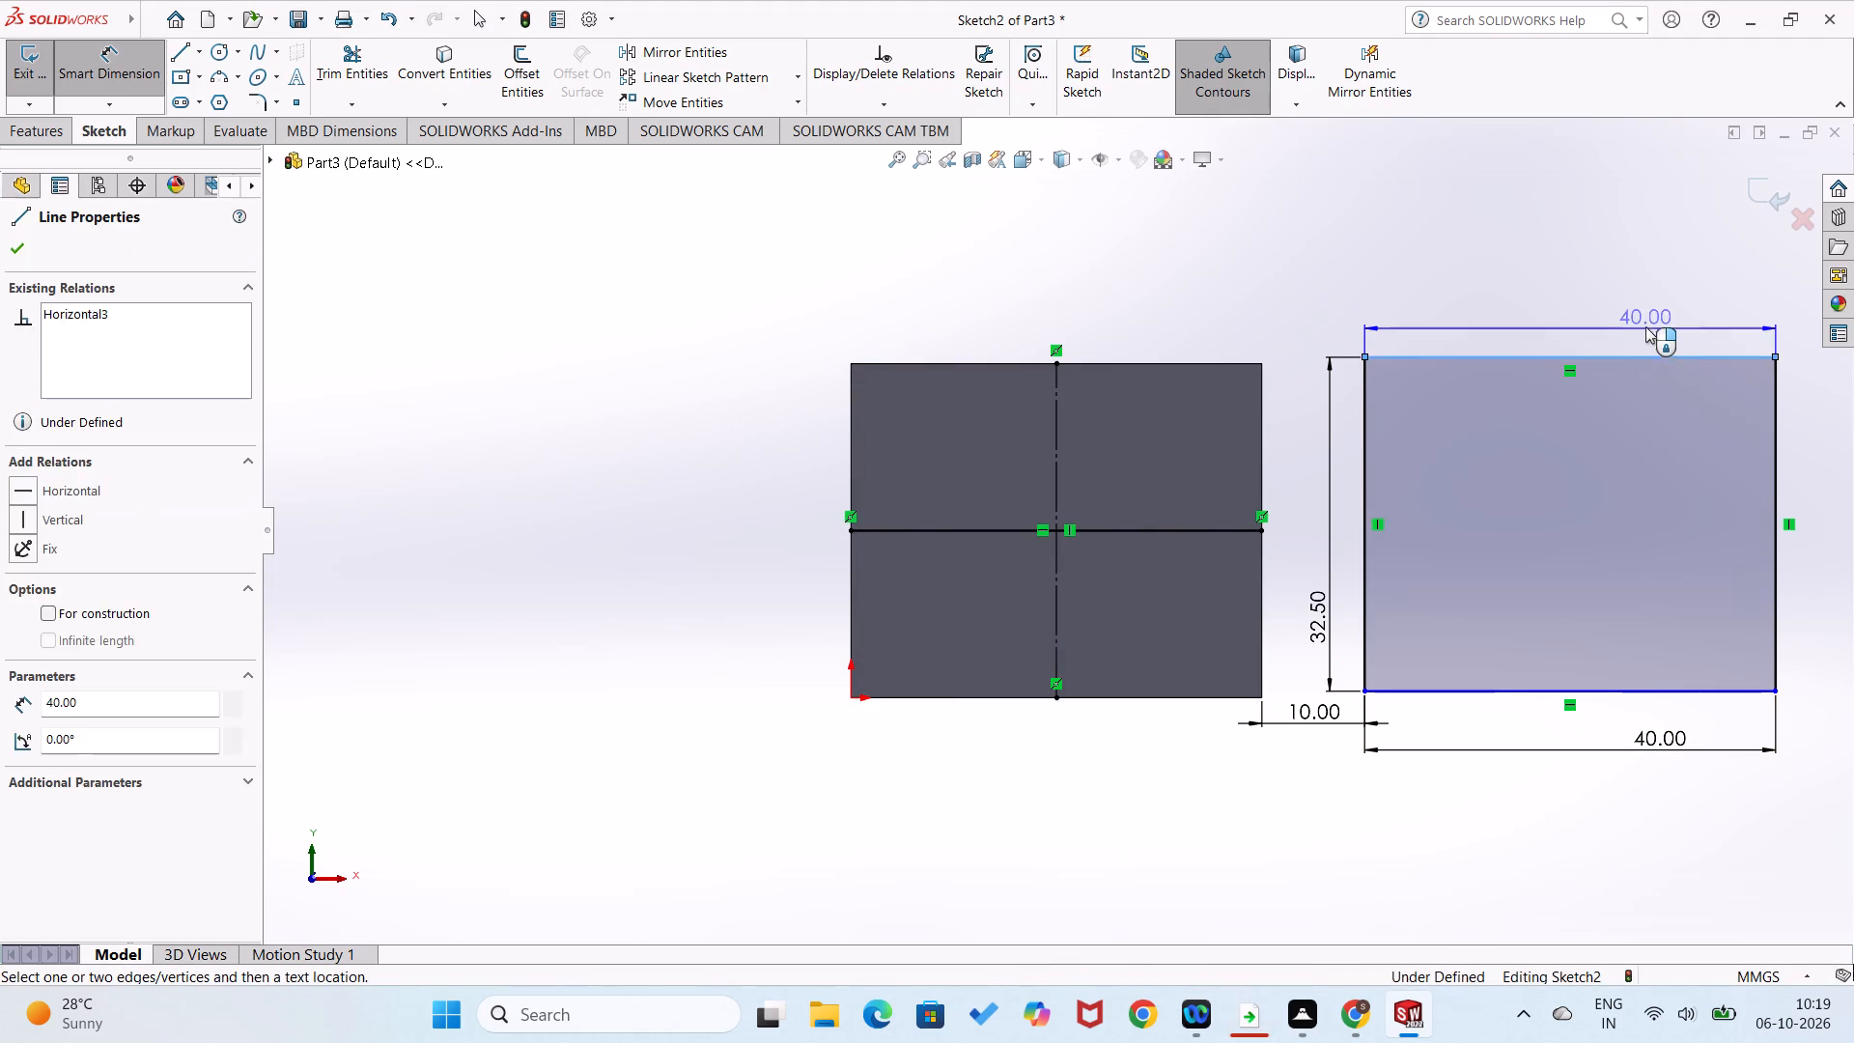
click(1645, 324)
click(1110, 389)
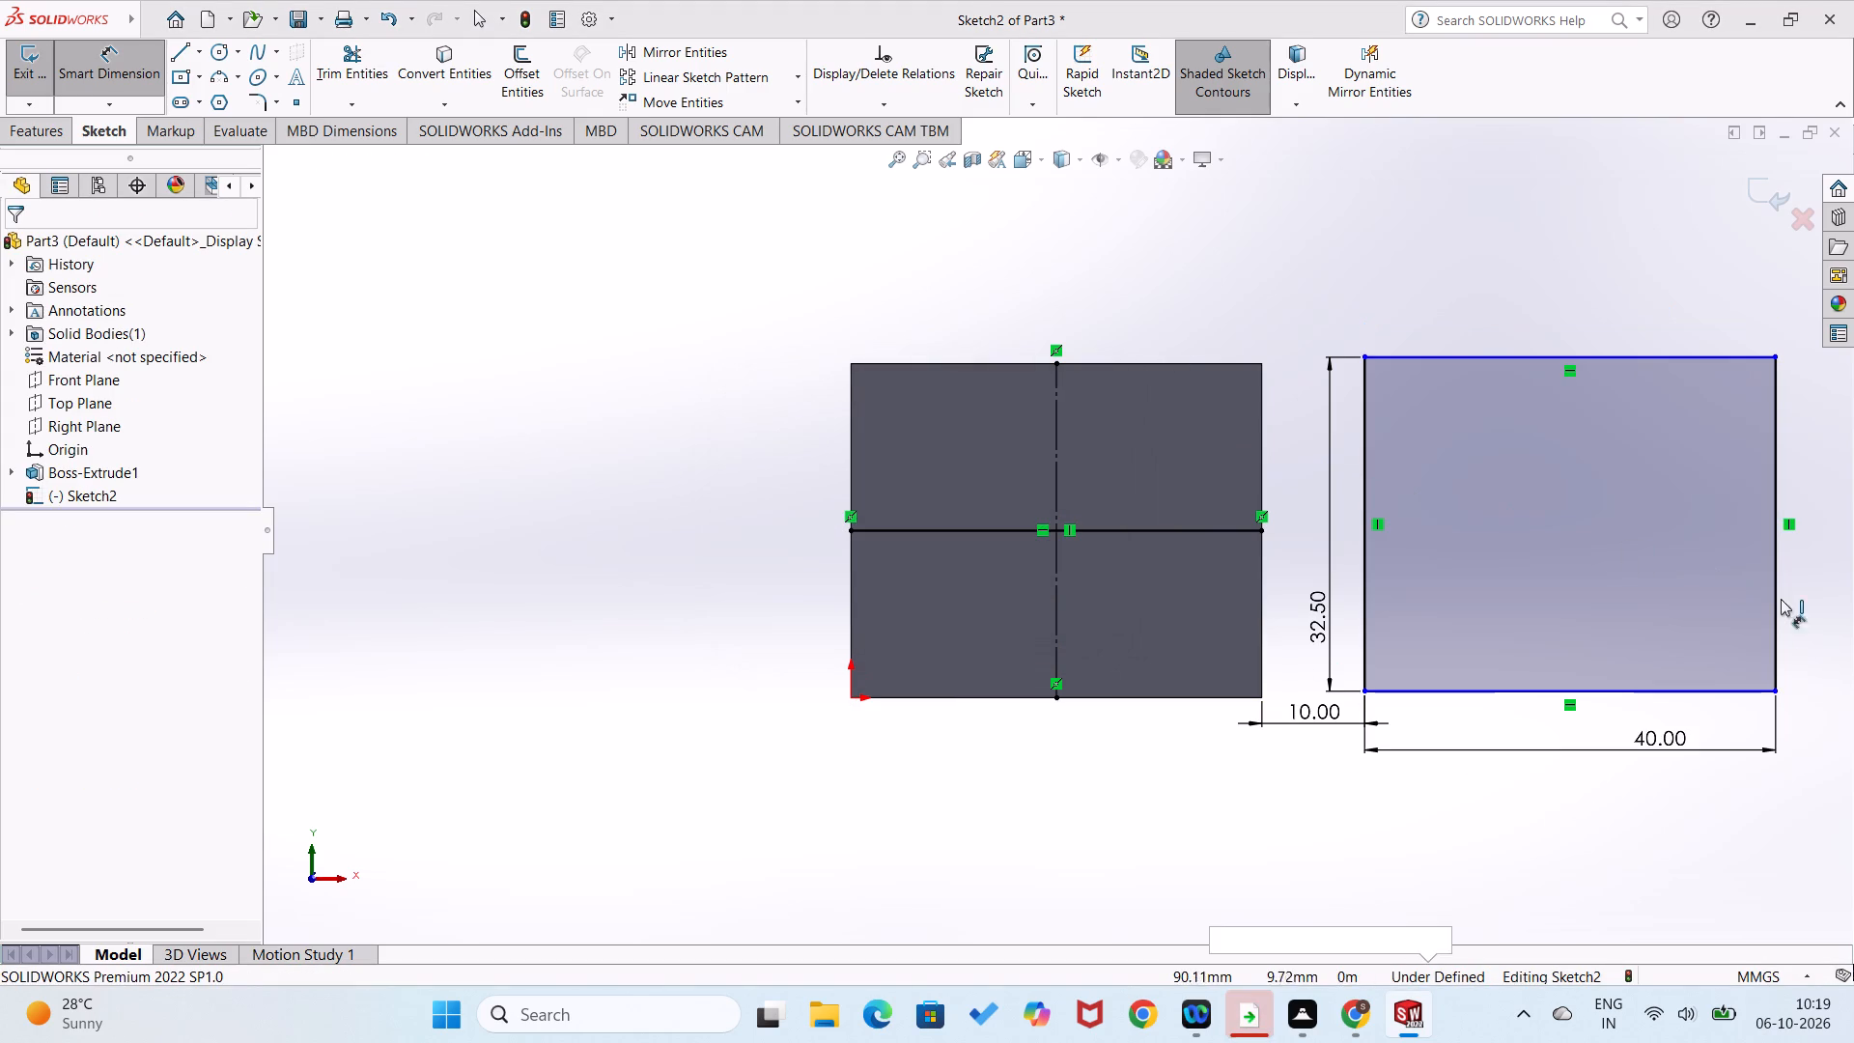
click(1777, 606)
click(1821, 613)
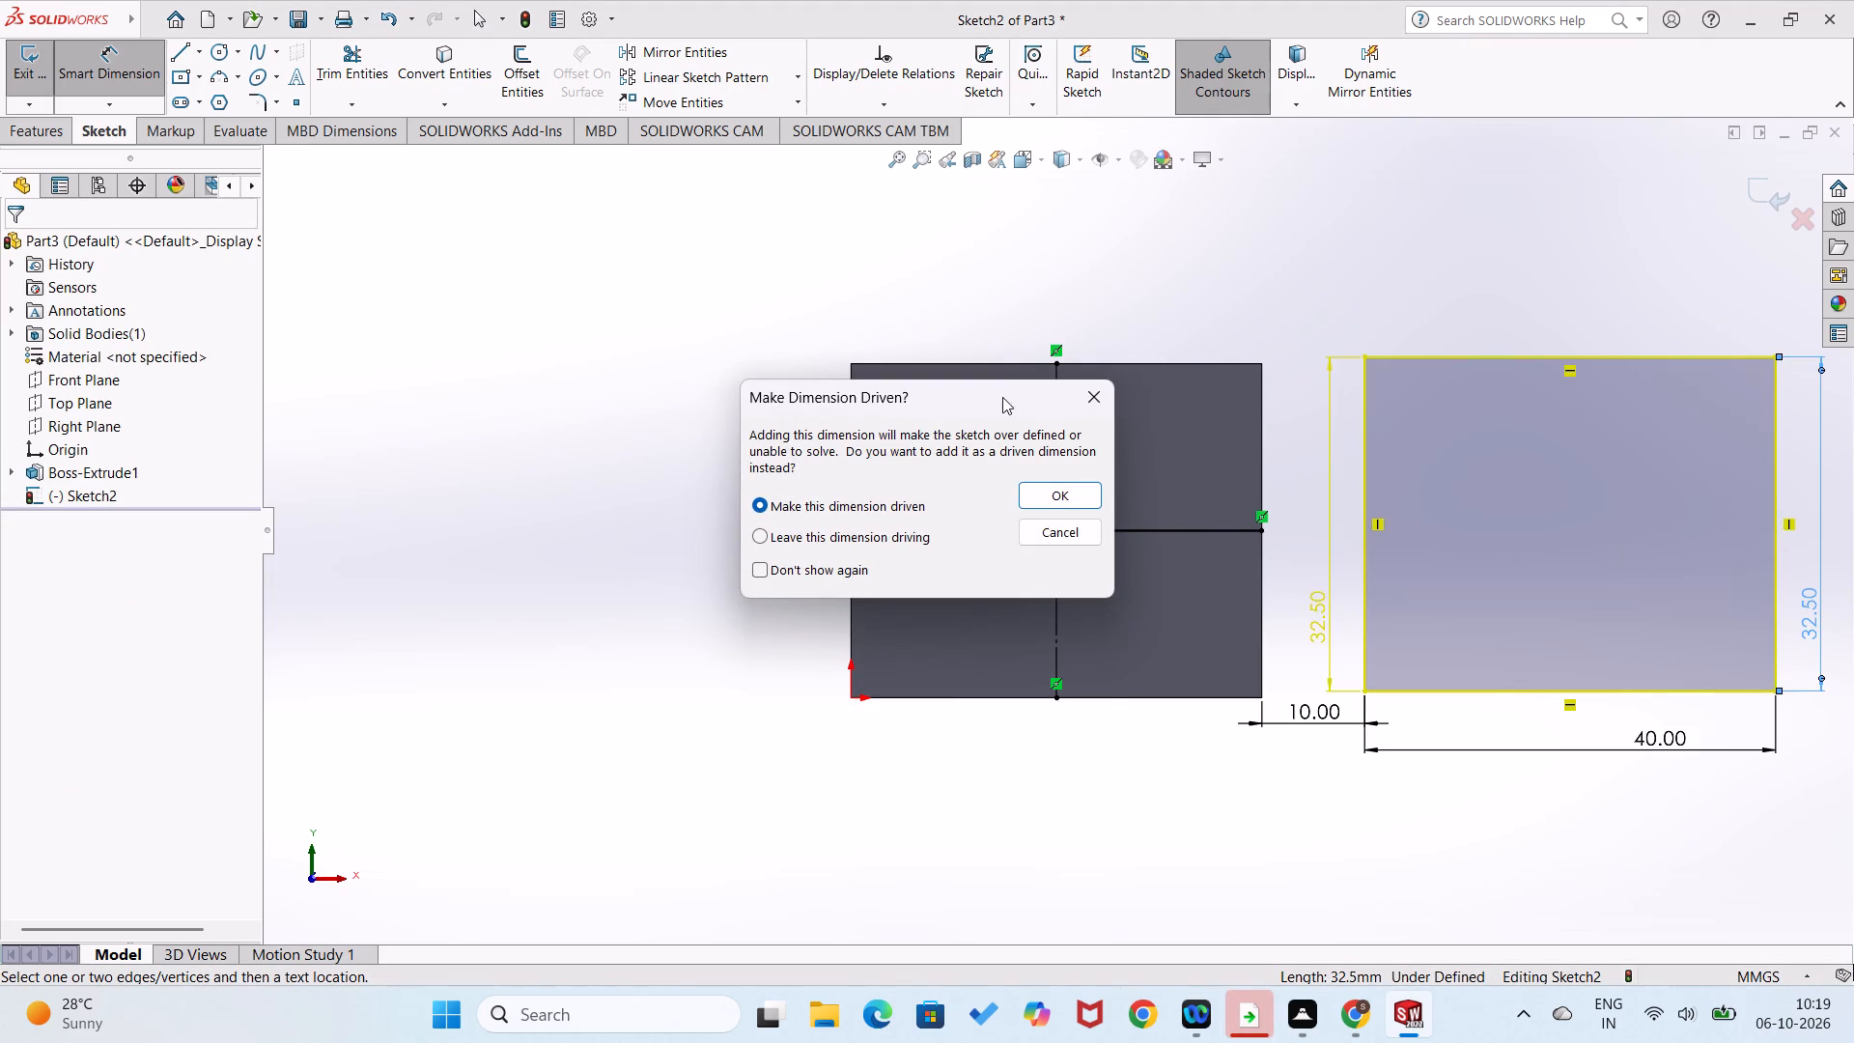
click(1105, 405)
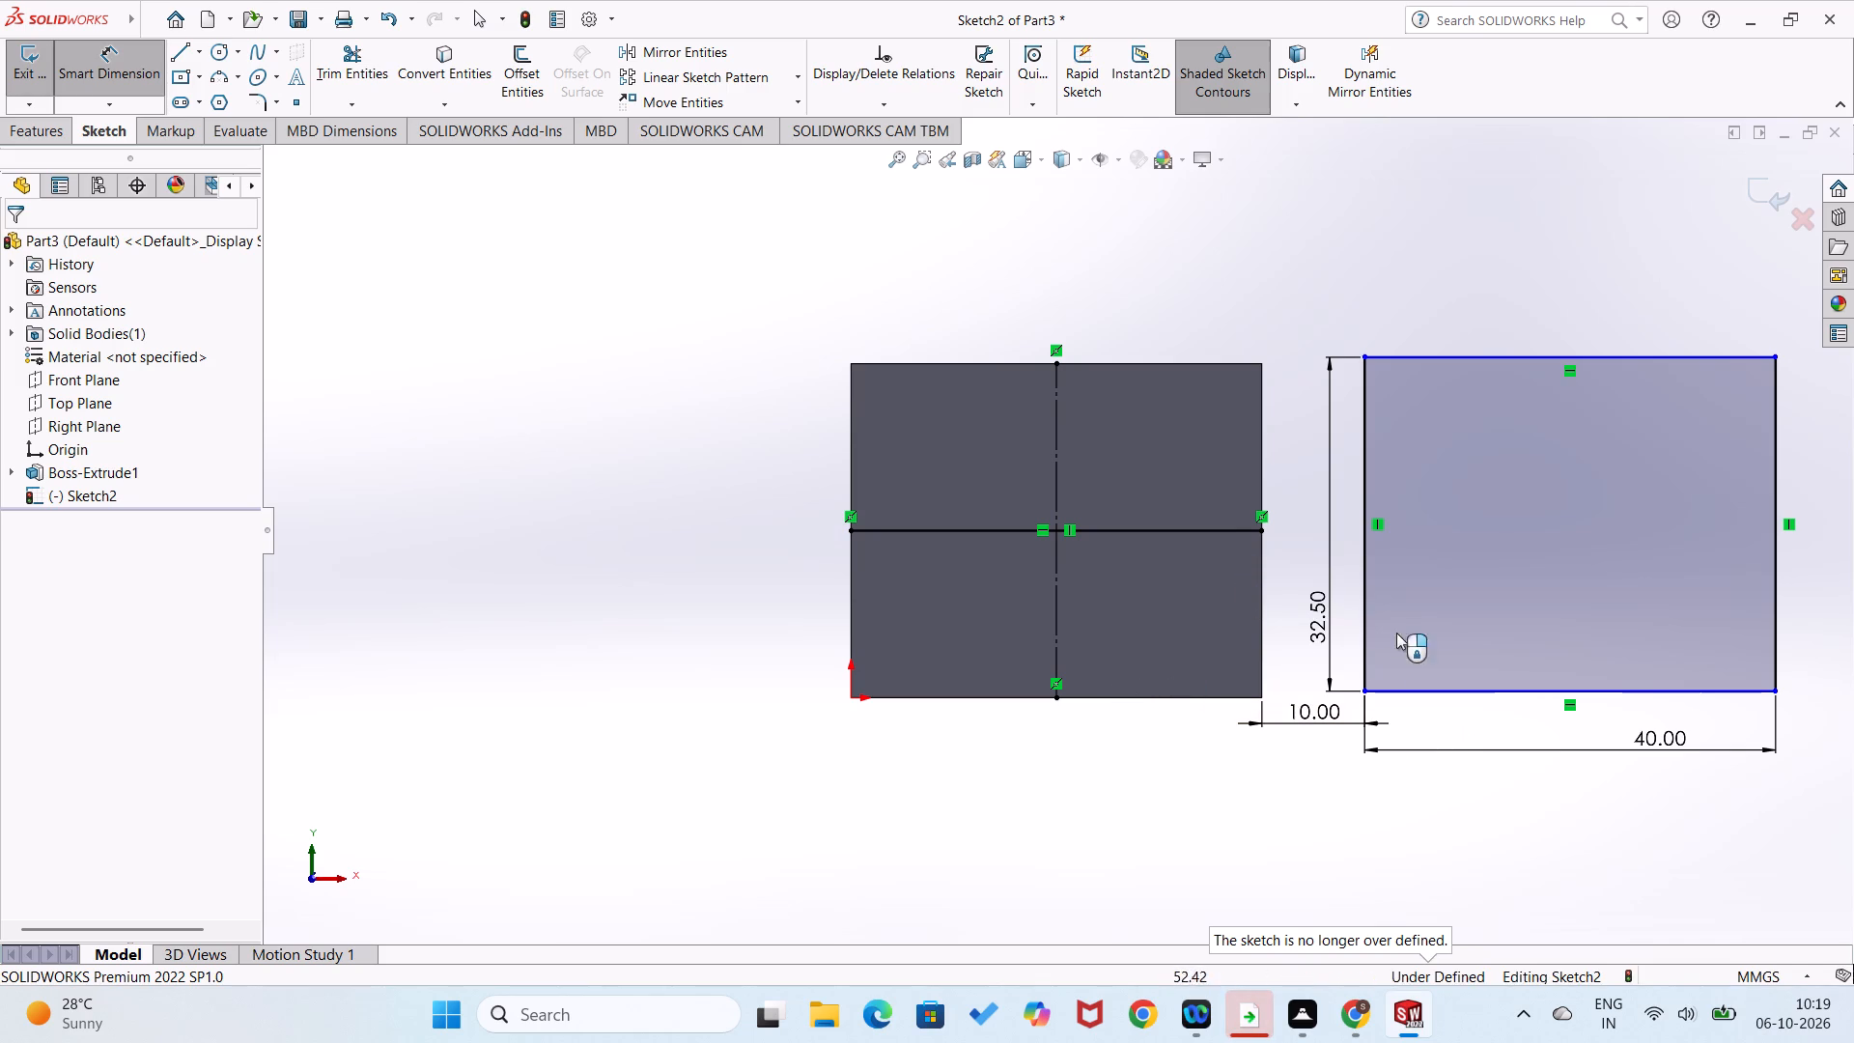
Dimension the vertical distance from the origin to the rectangle's upper-left corner at 32.5 mm.
click(849, 697)
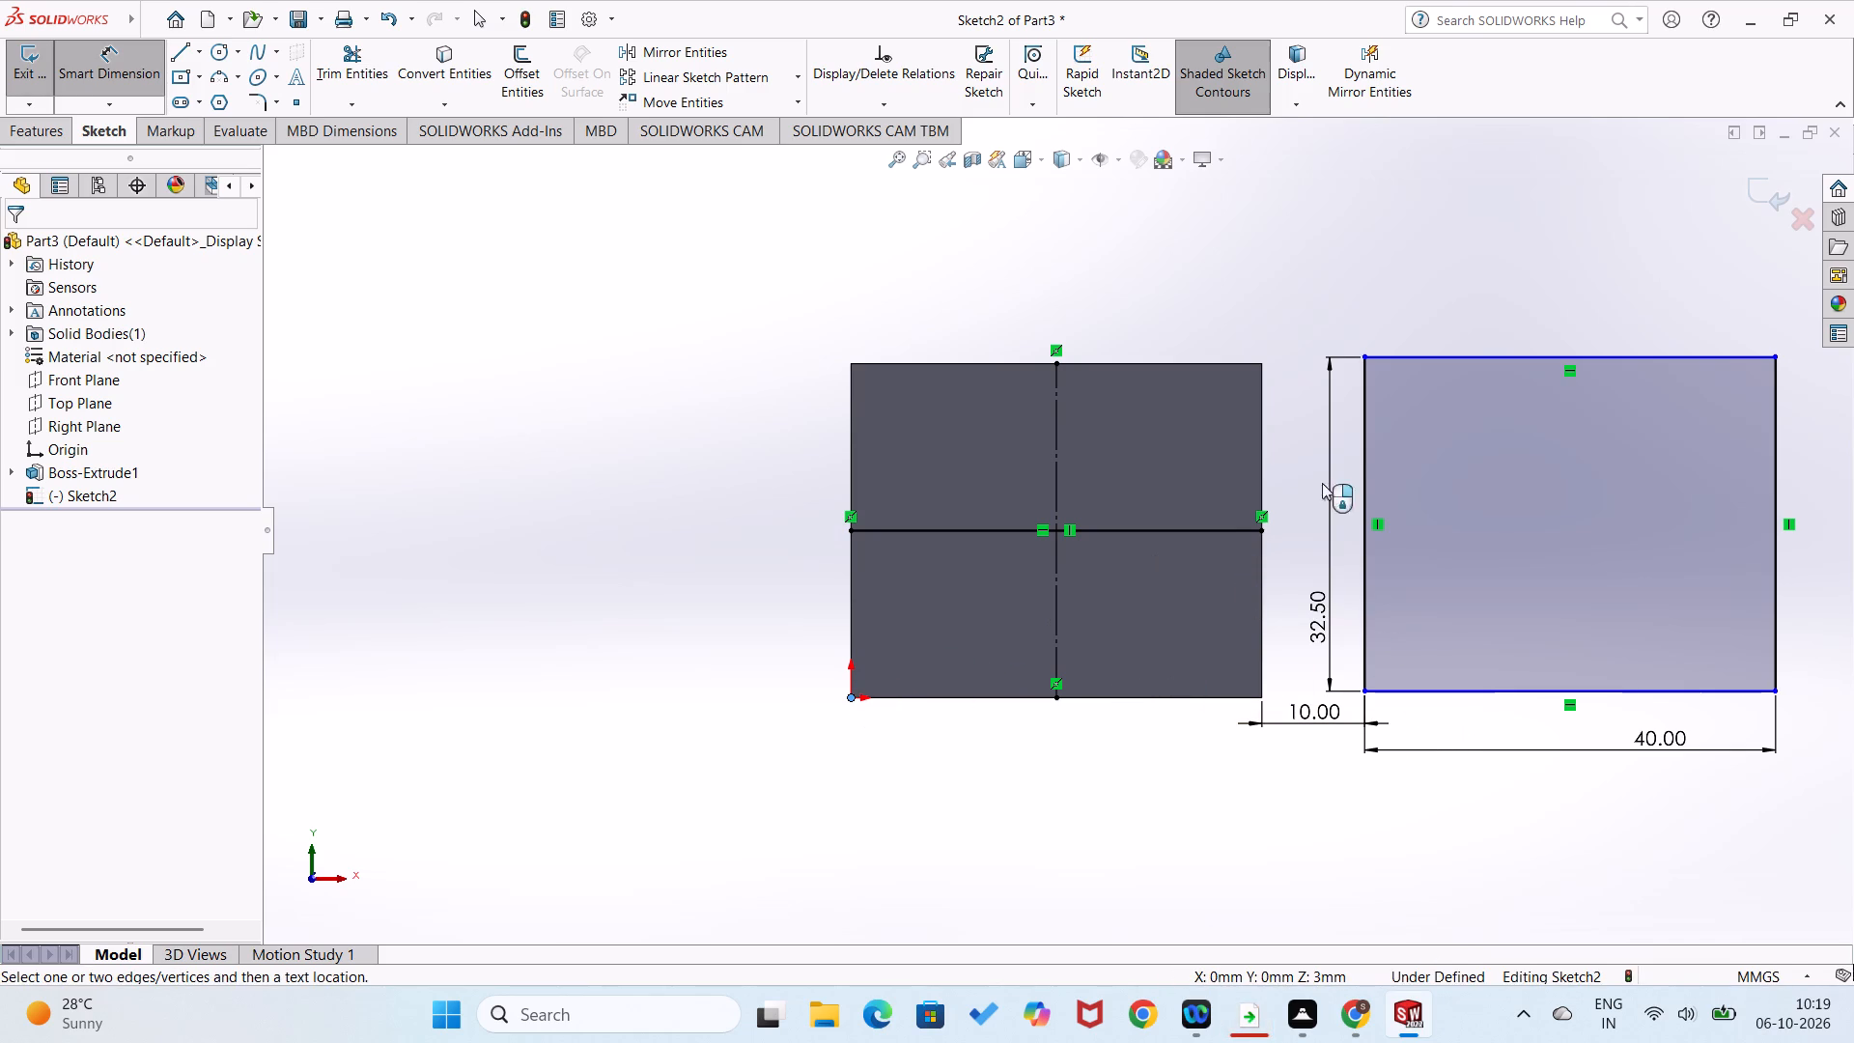
click(1362, 353)
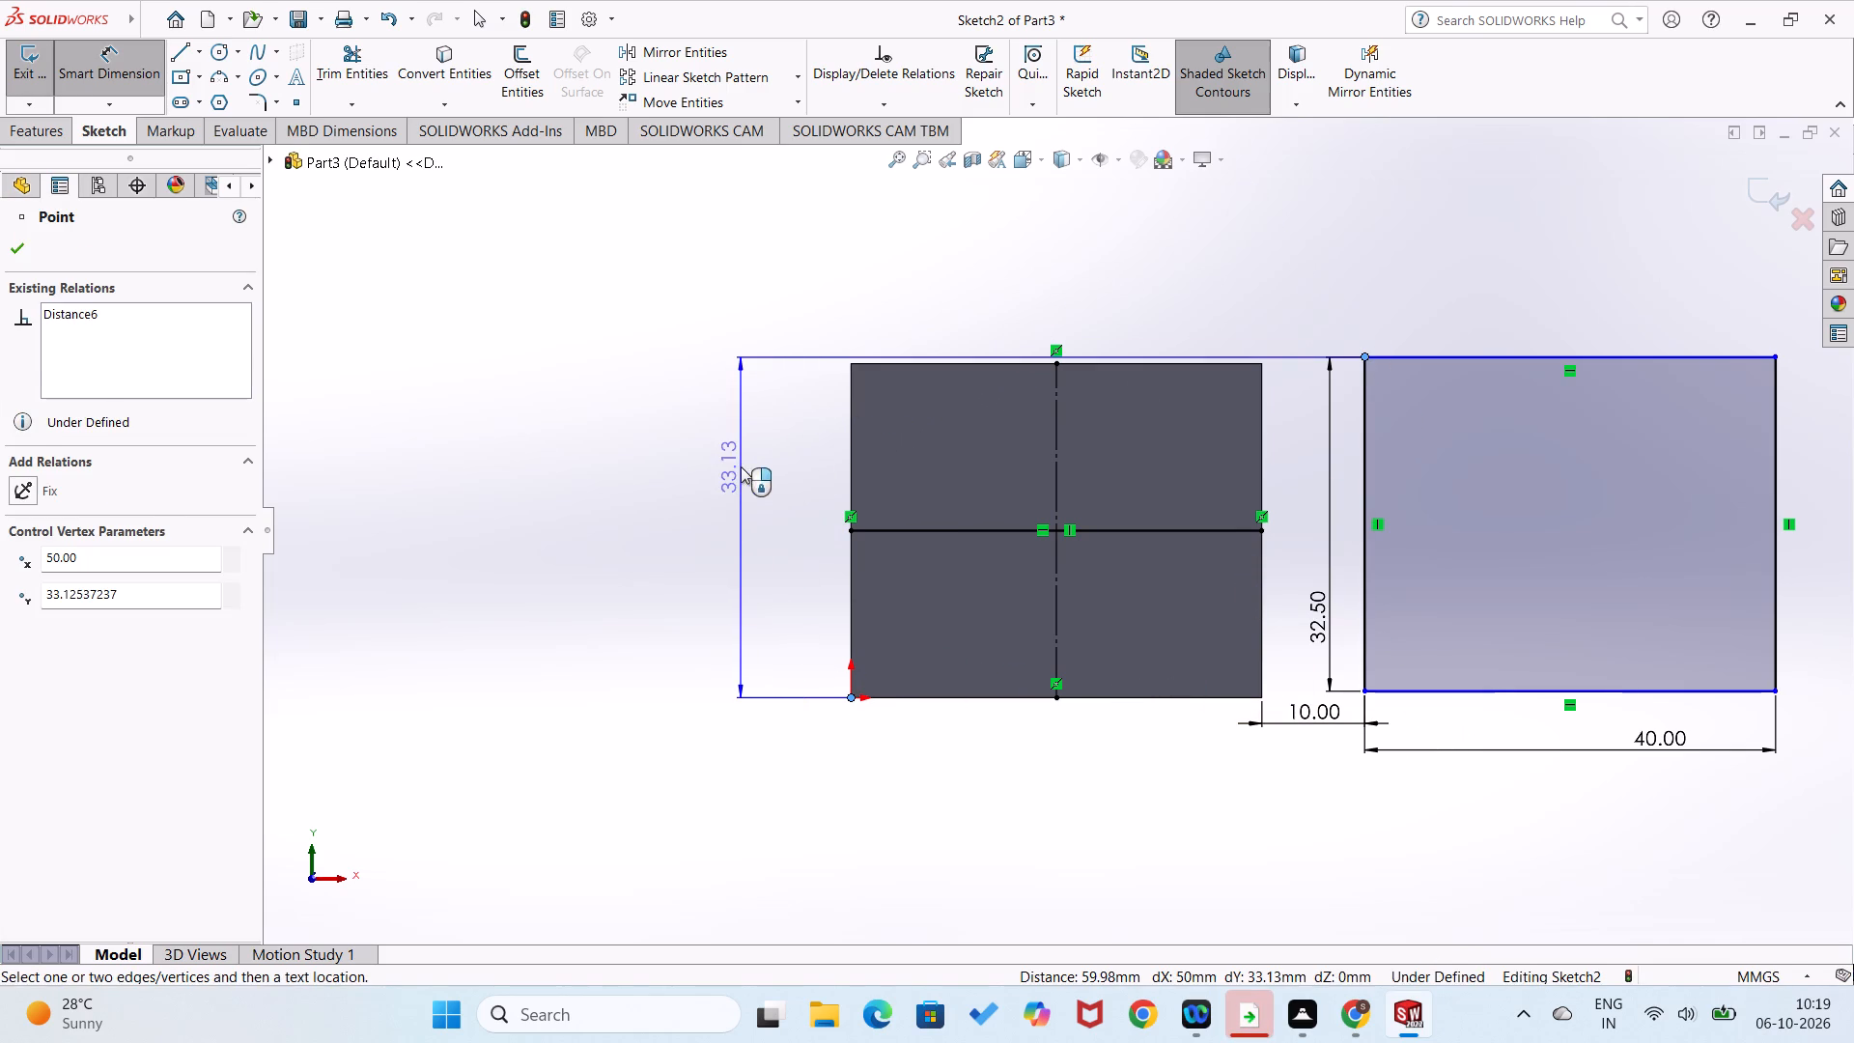
click(741, 466)
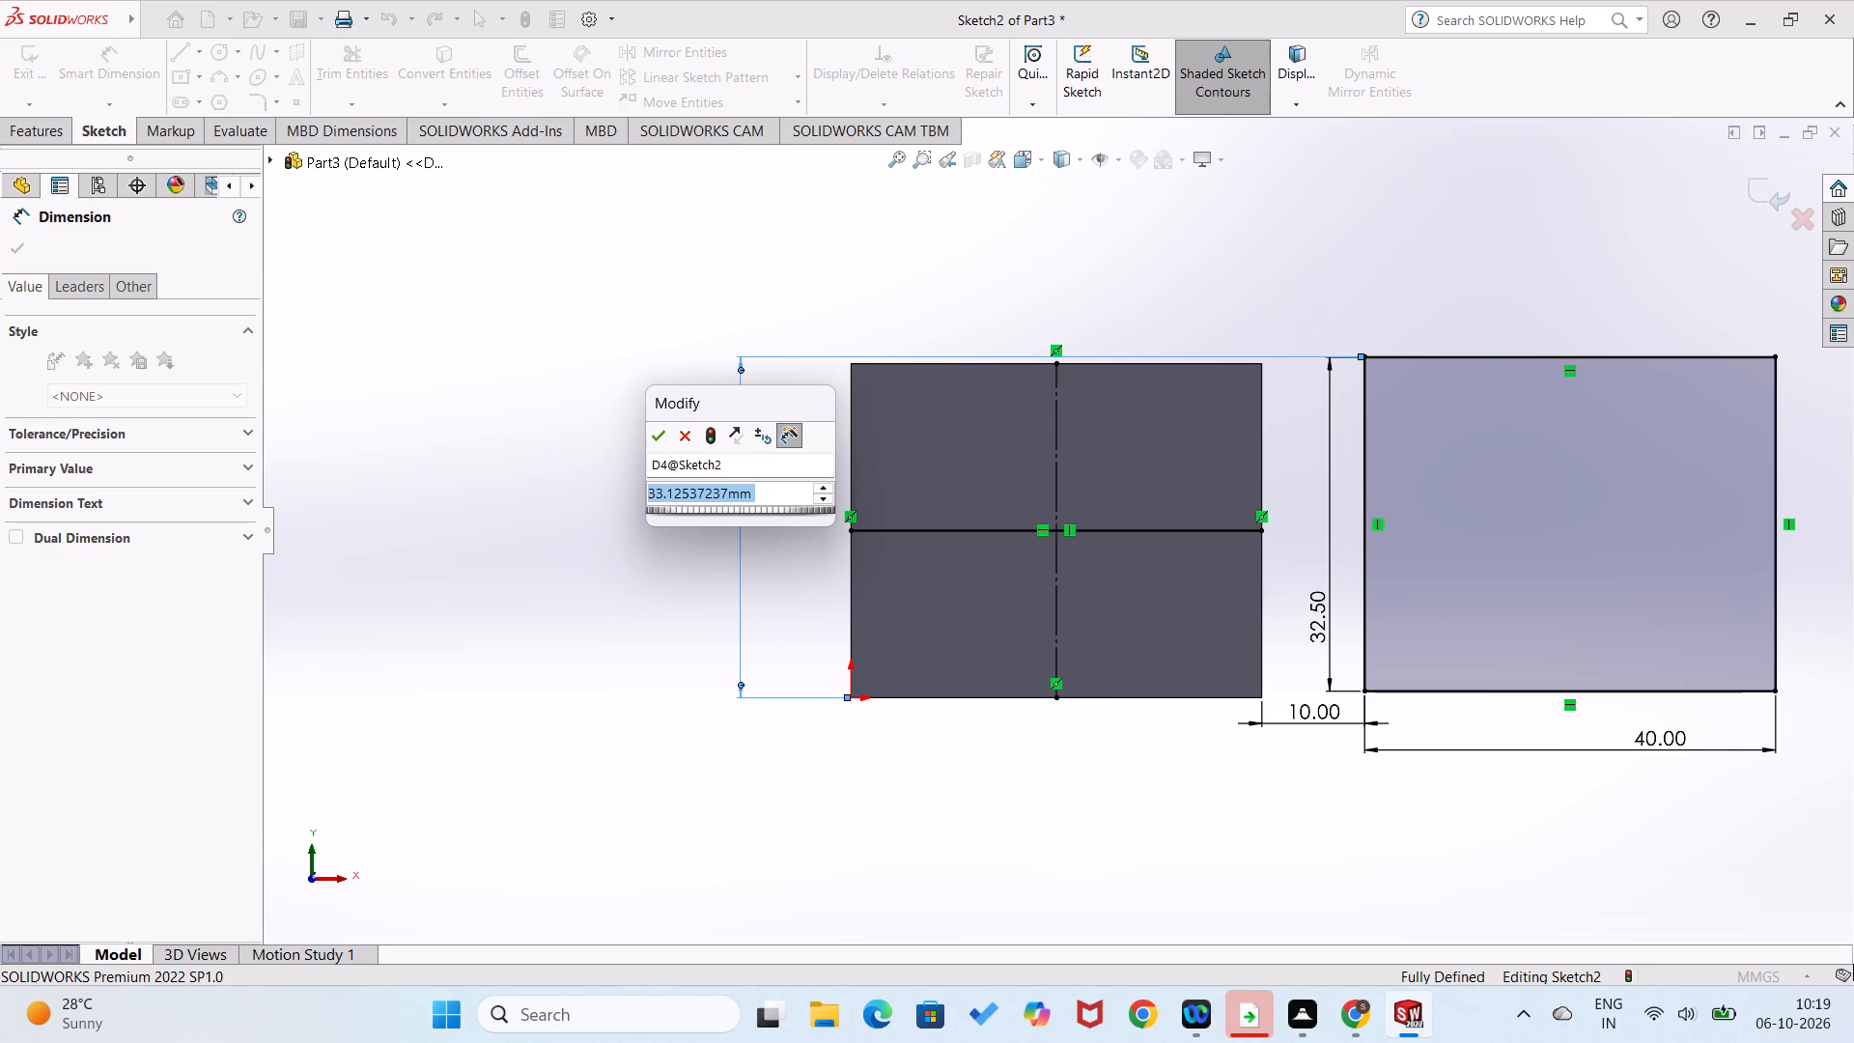
text(32.5)
key(Return)
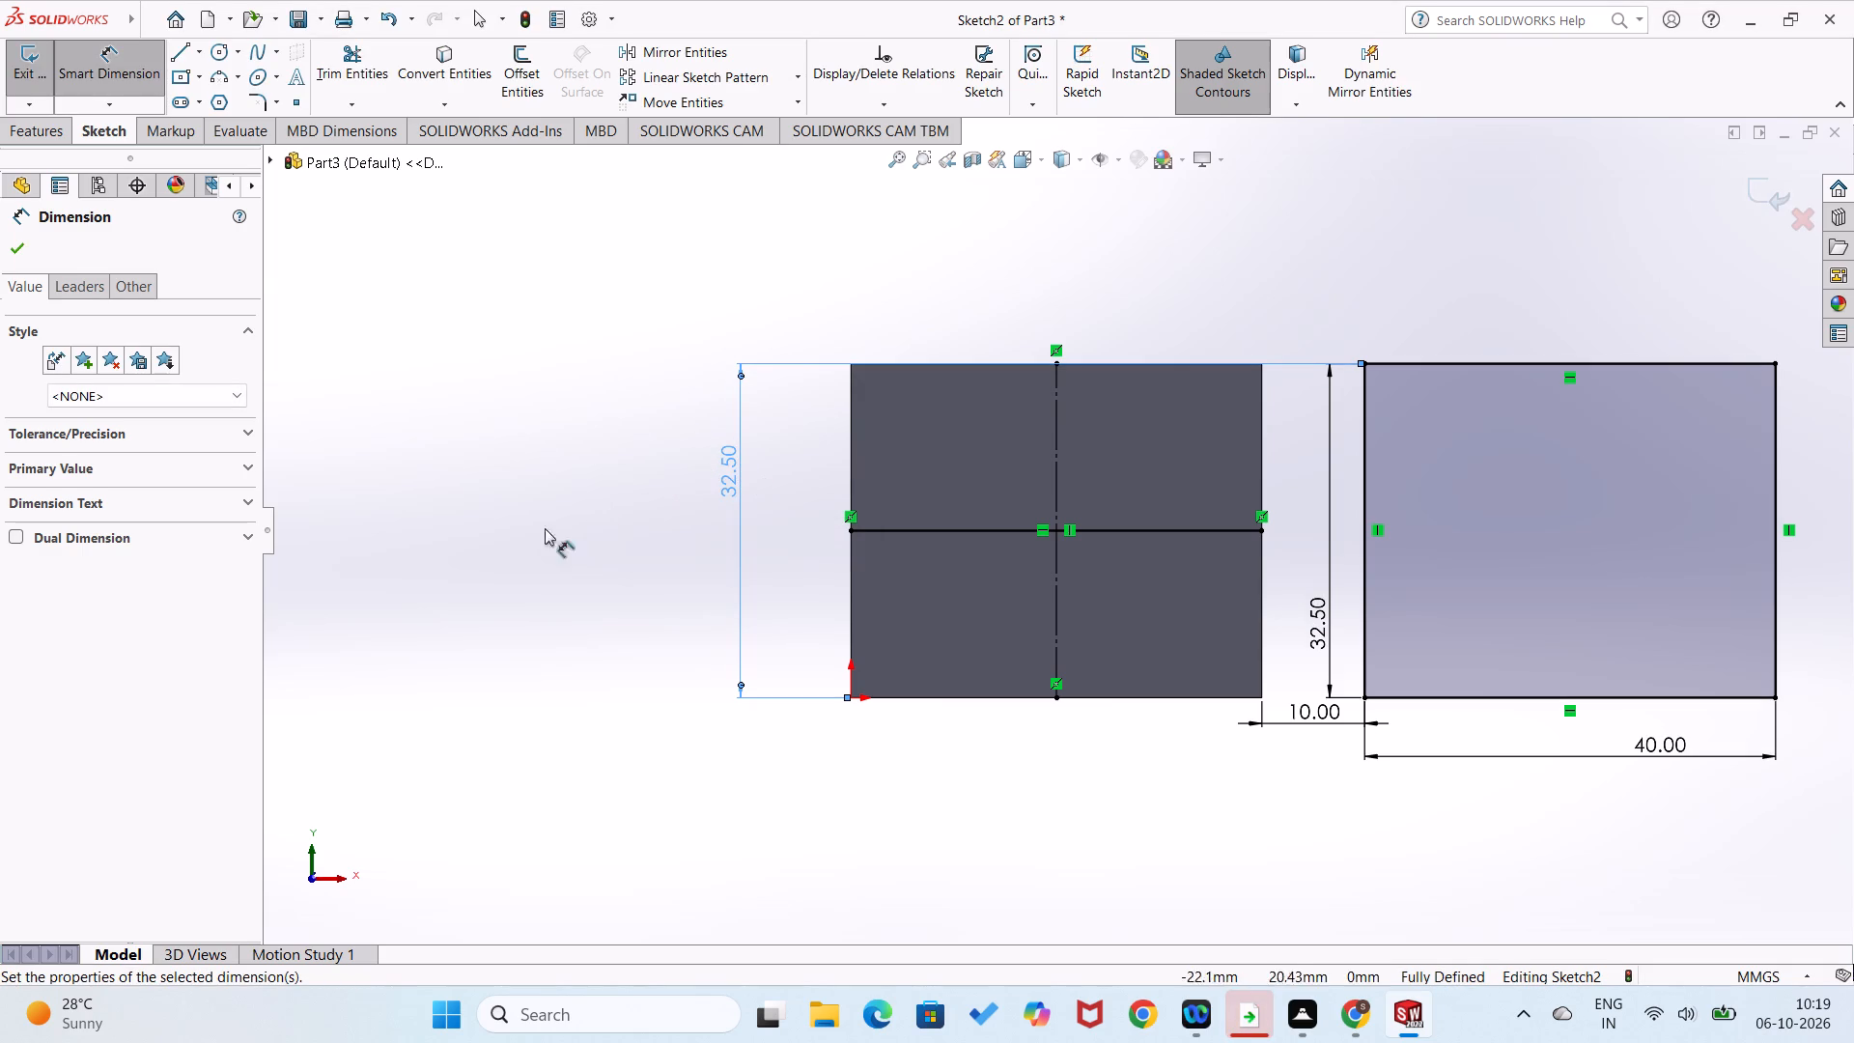
click(528, 542)
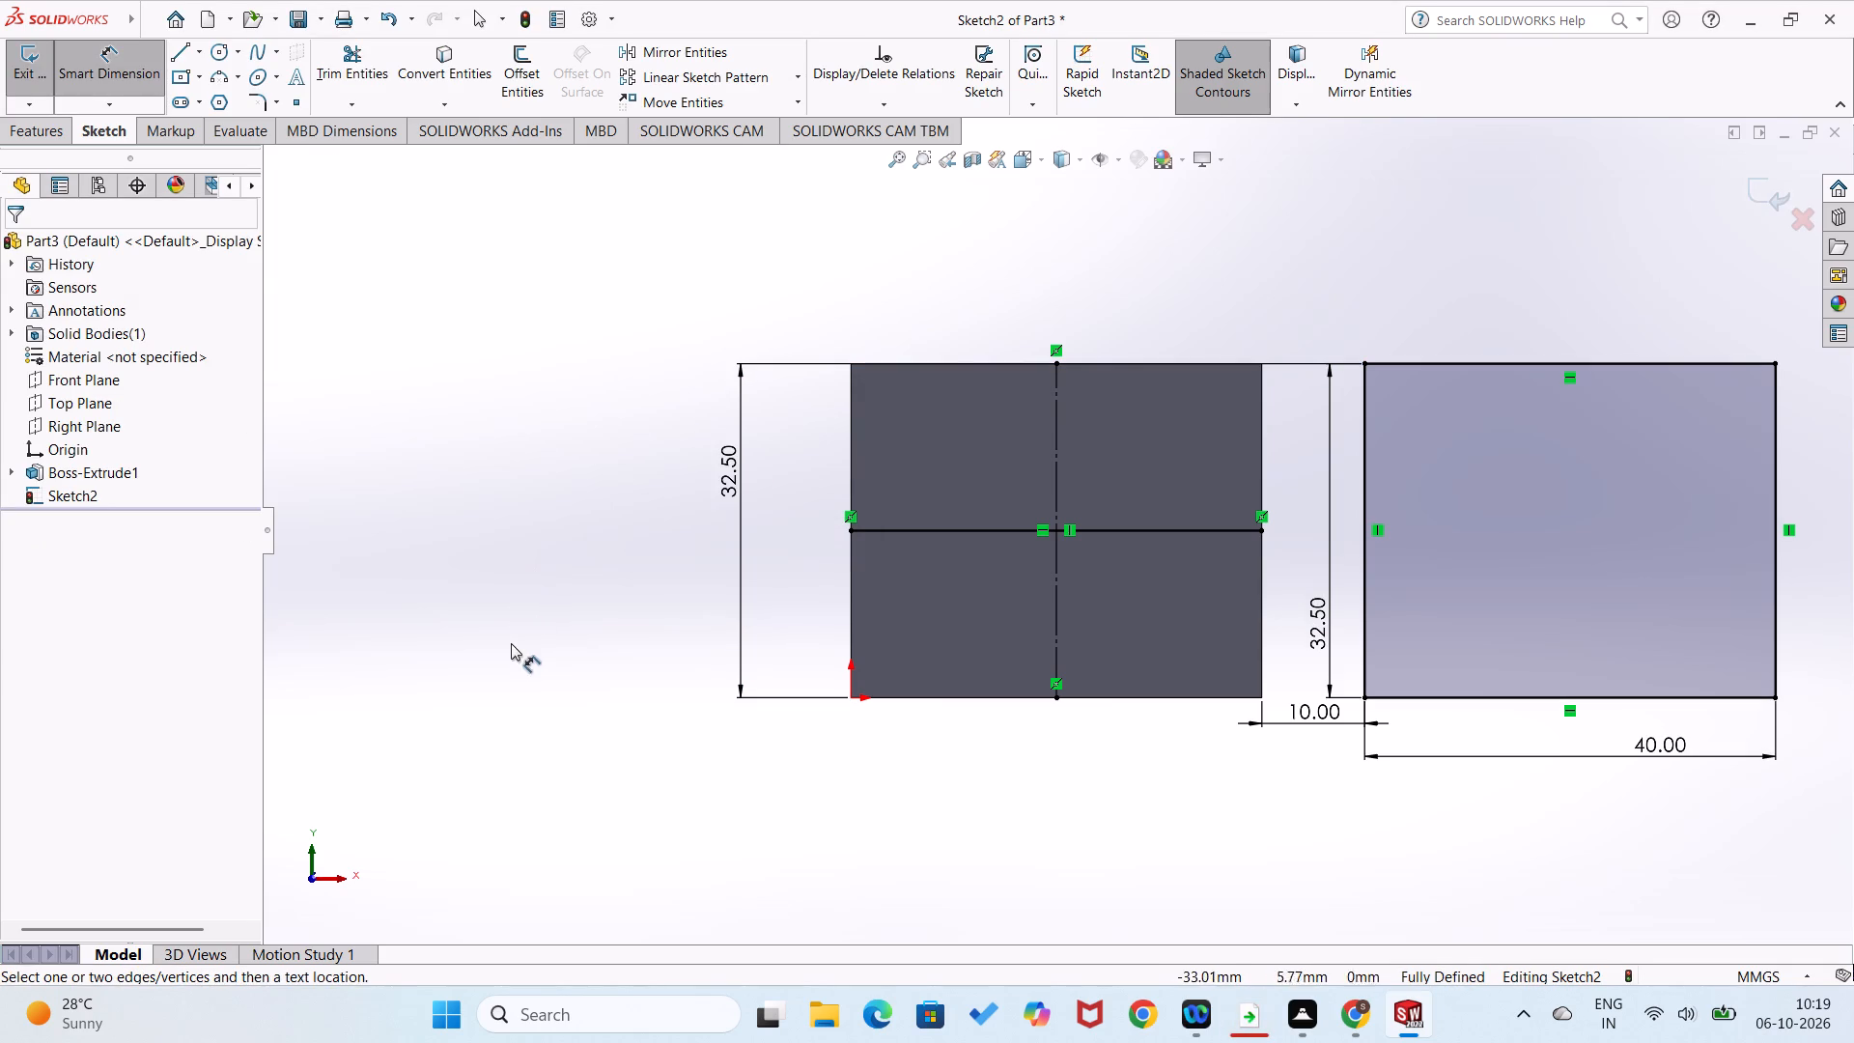
Delete the 32.5 mm vertical dimension between the origin and the rectangle's upper-left corner.
click(726, 502)
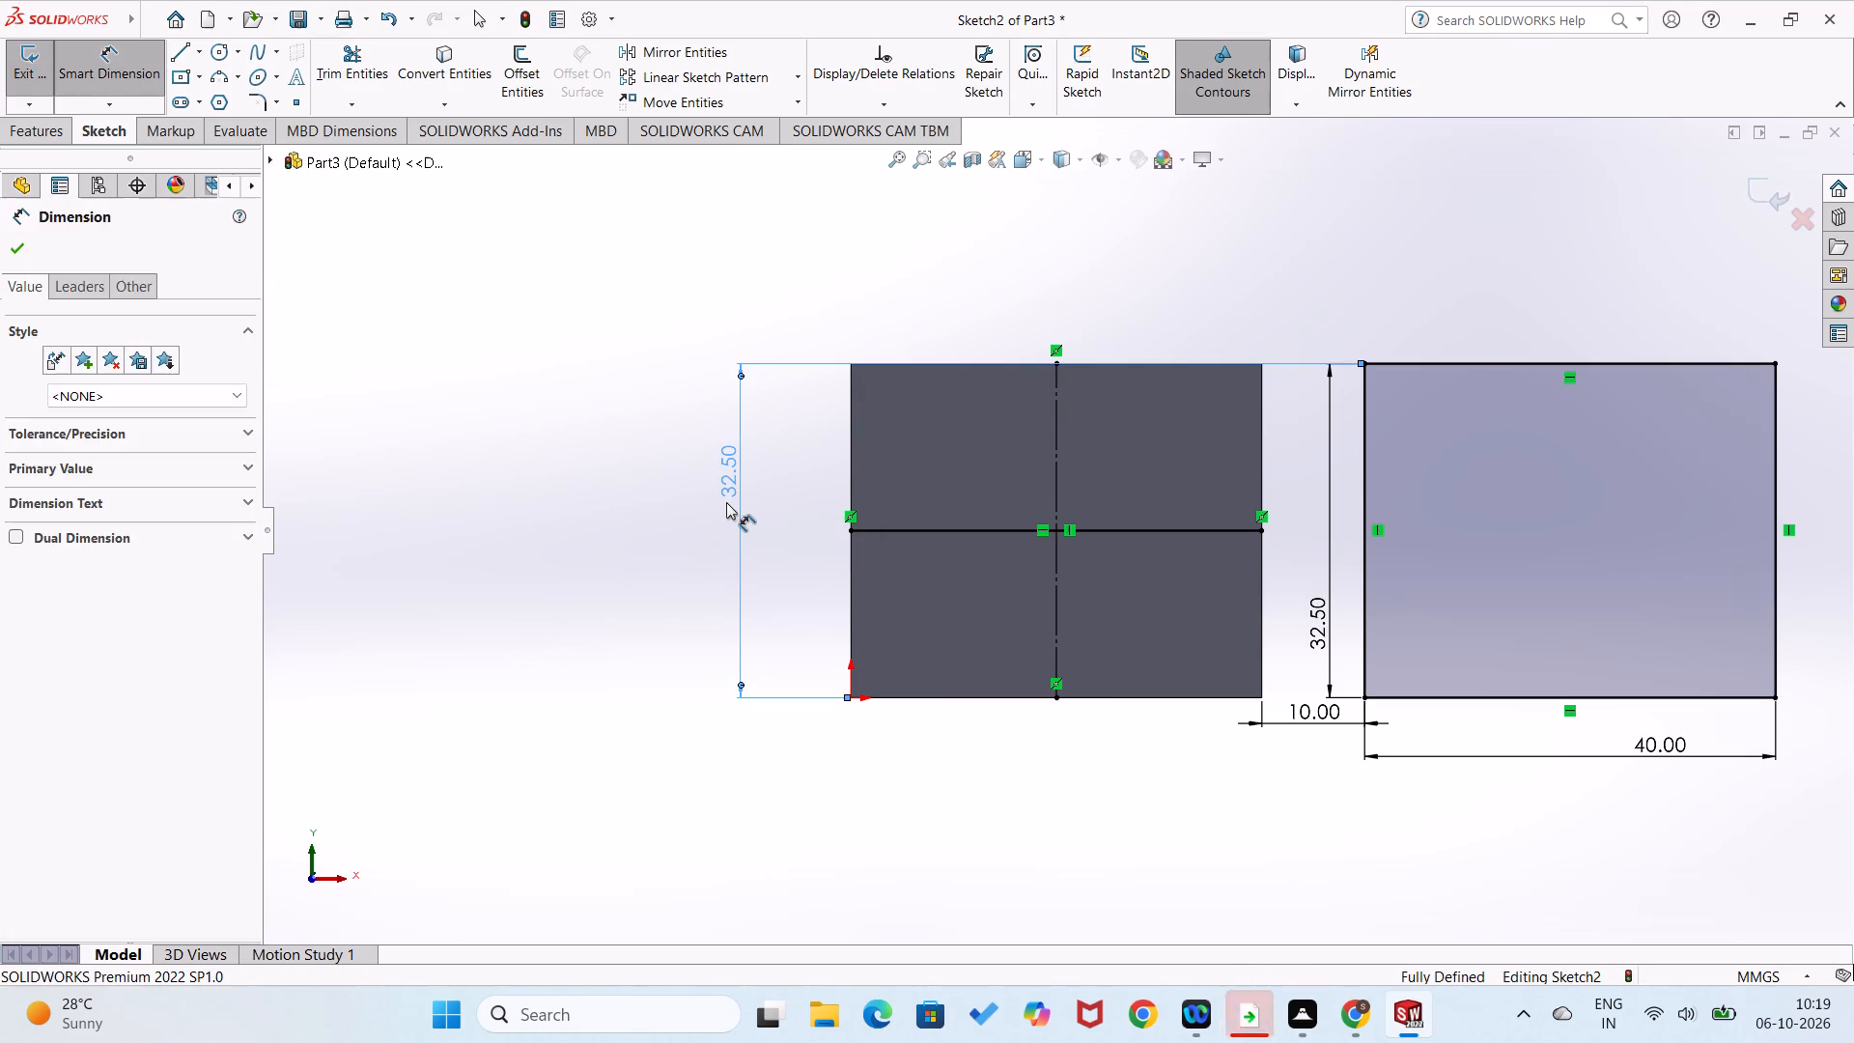
key(Delete)
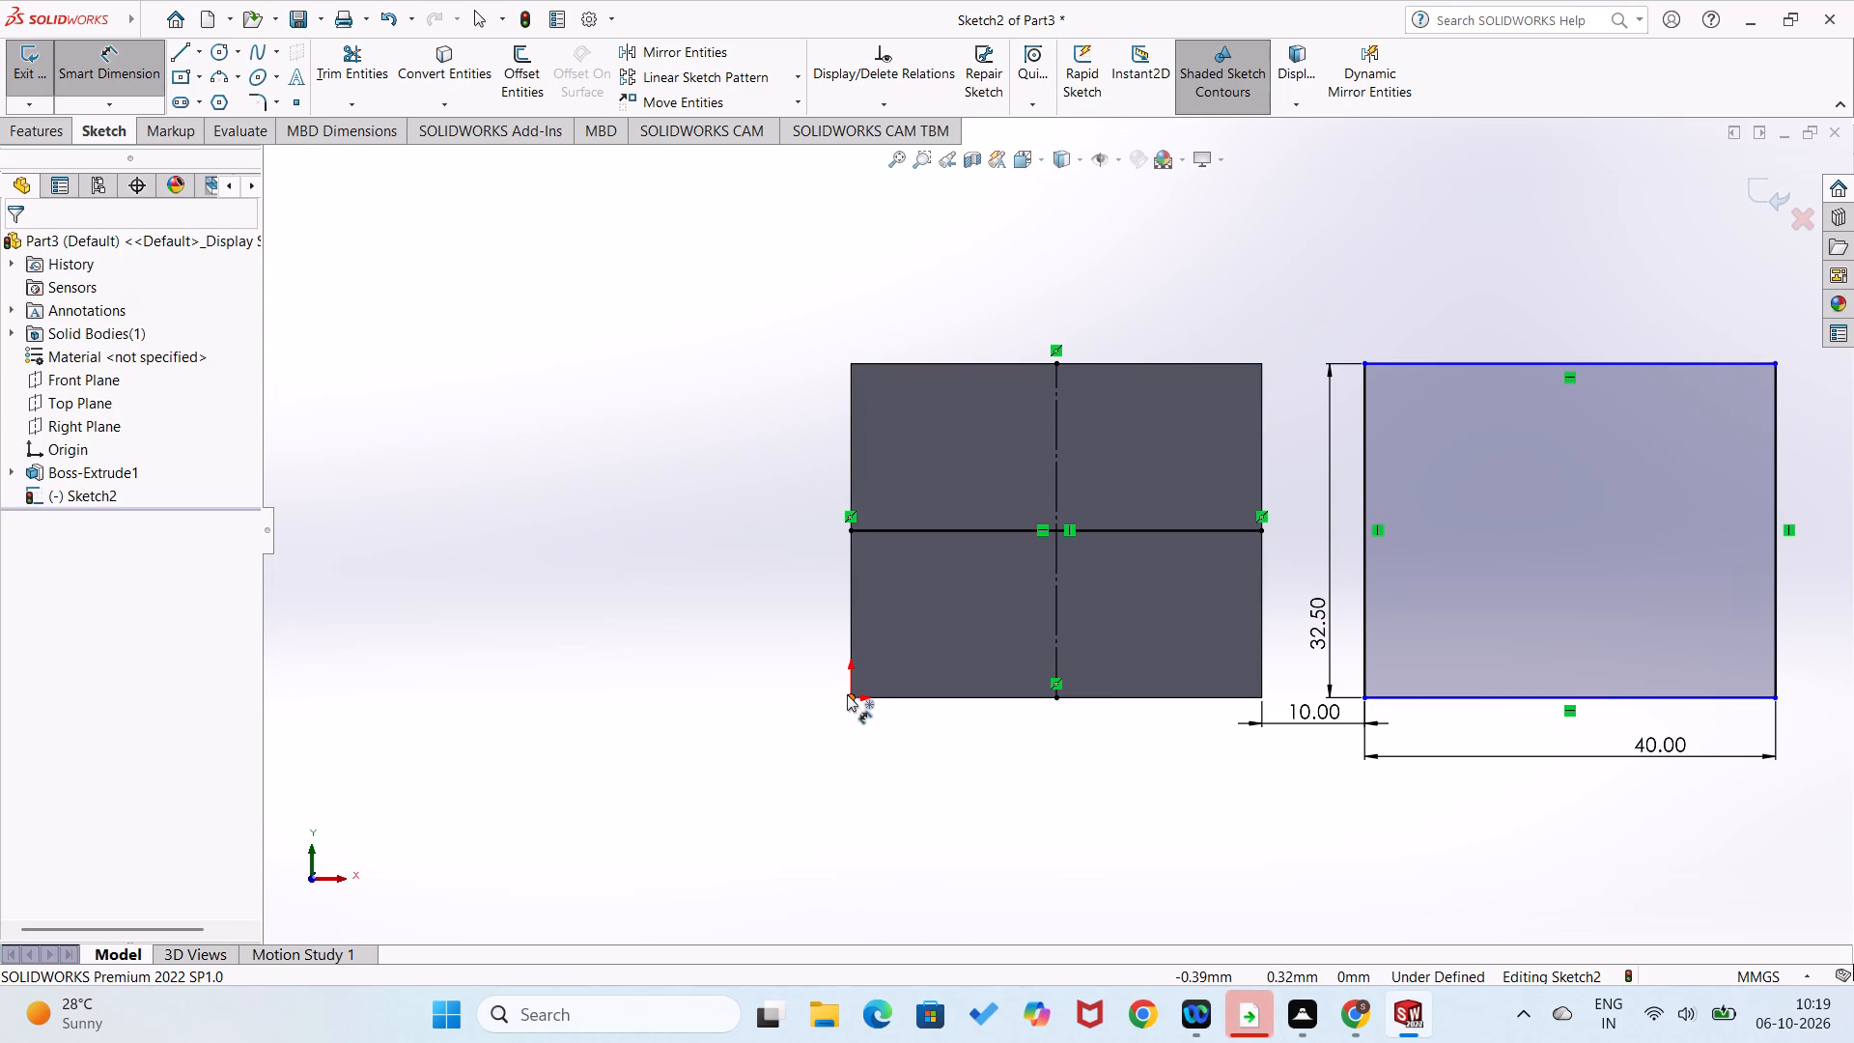
Add a horizontal relation between the origin and the new rectangle's lower-left corner.
click(850, 695)
key(Escape)
key(Escape)
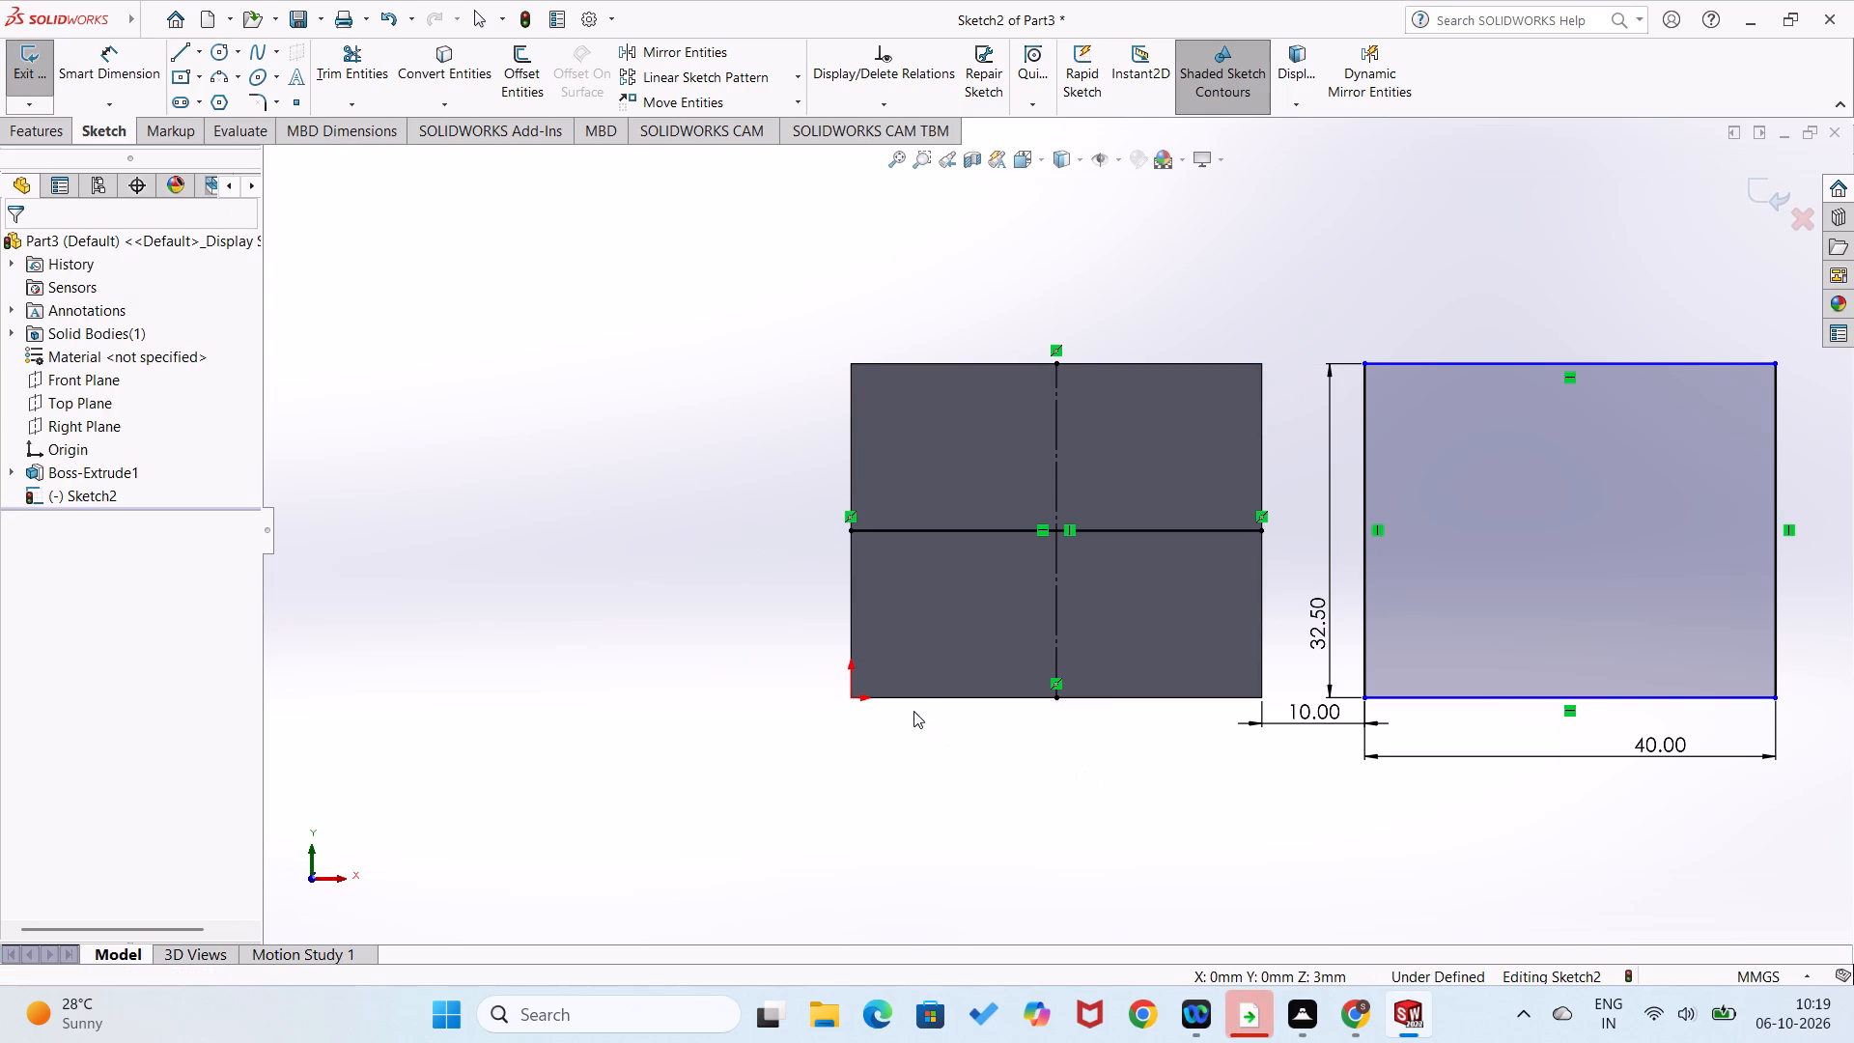
drag(851, 699, 864, 711)
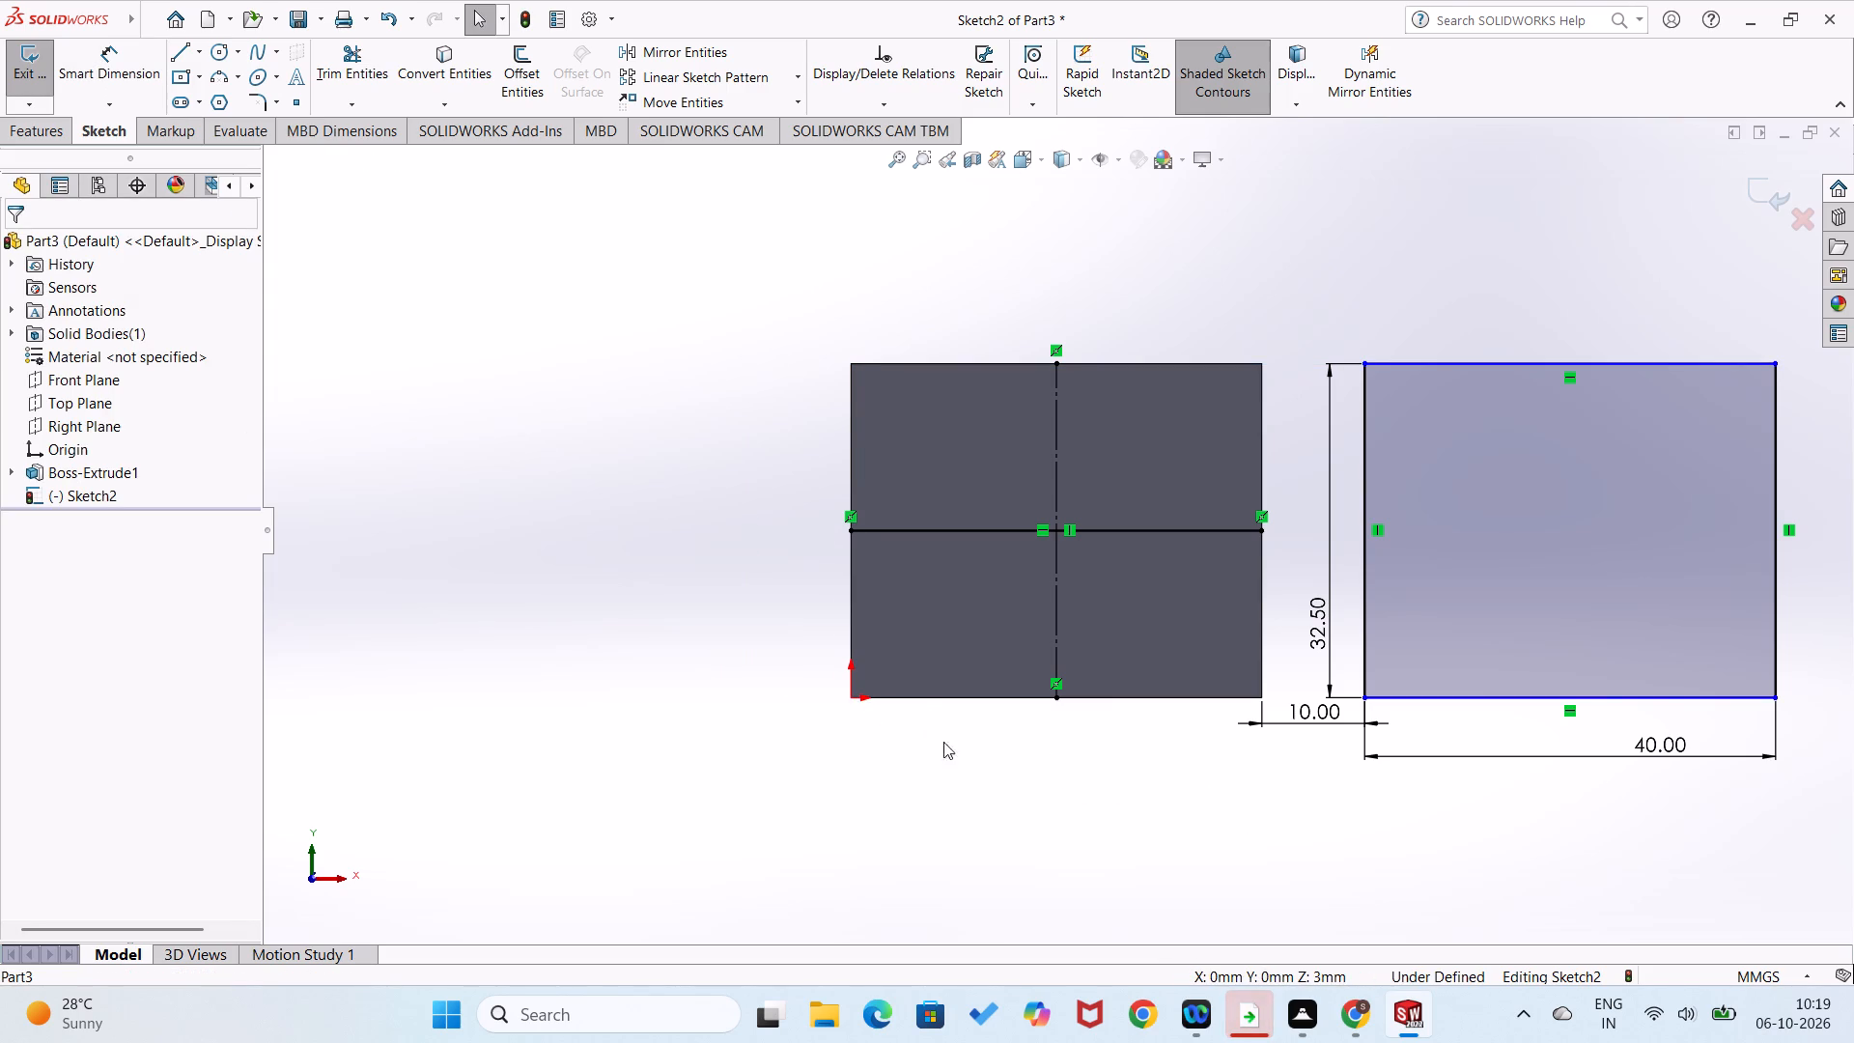
click(847, 700)
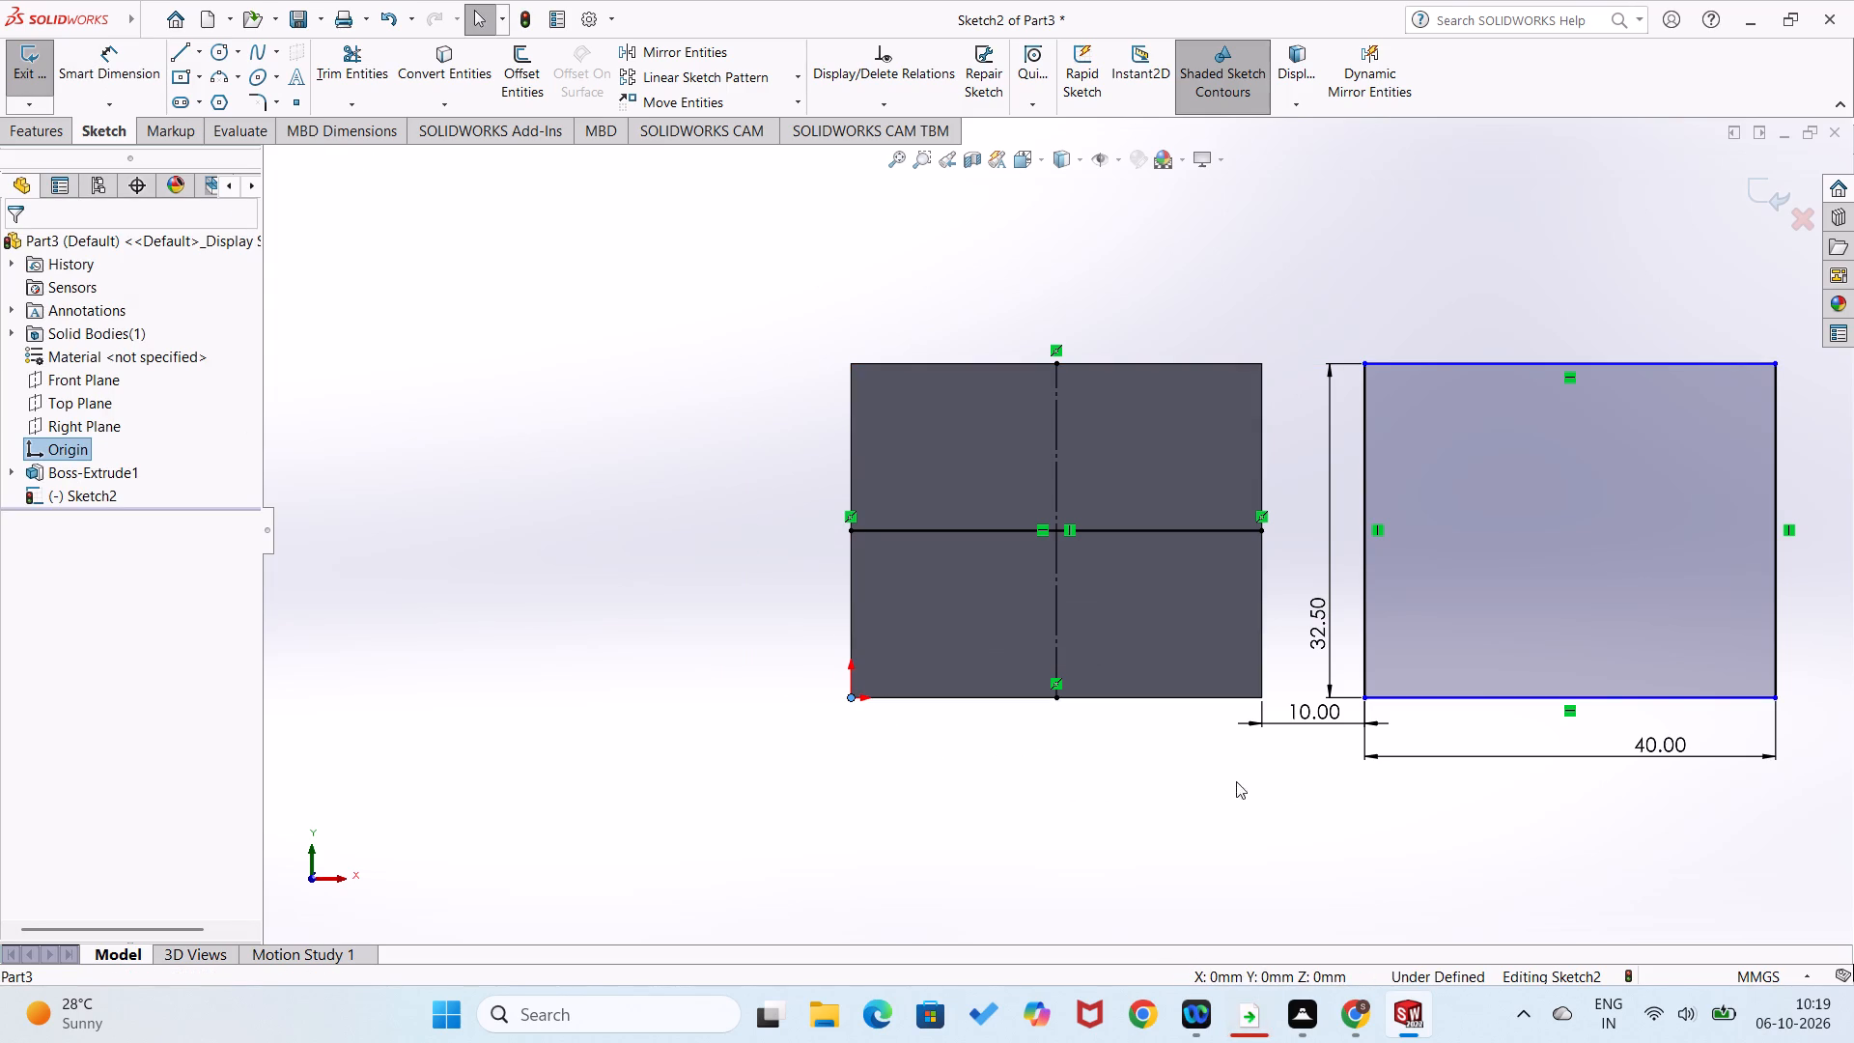
ctrl+click(1365, 698)
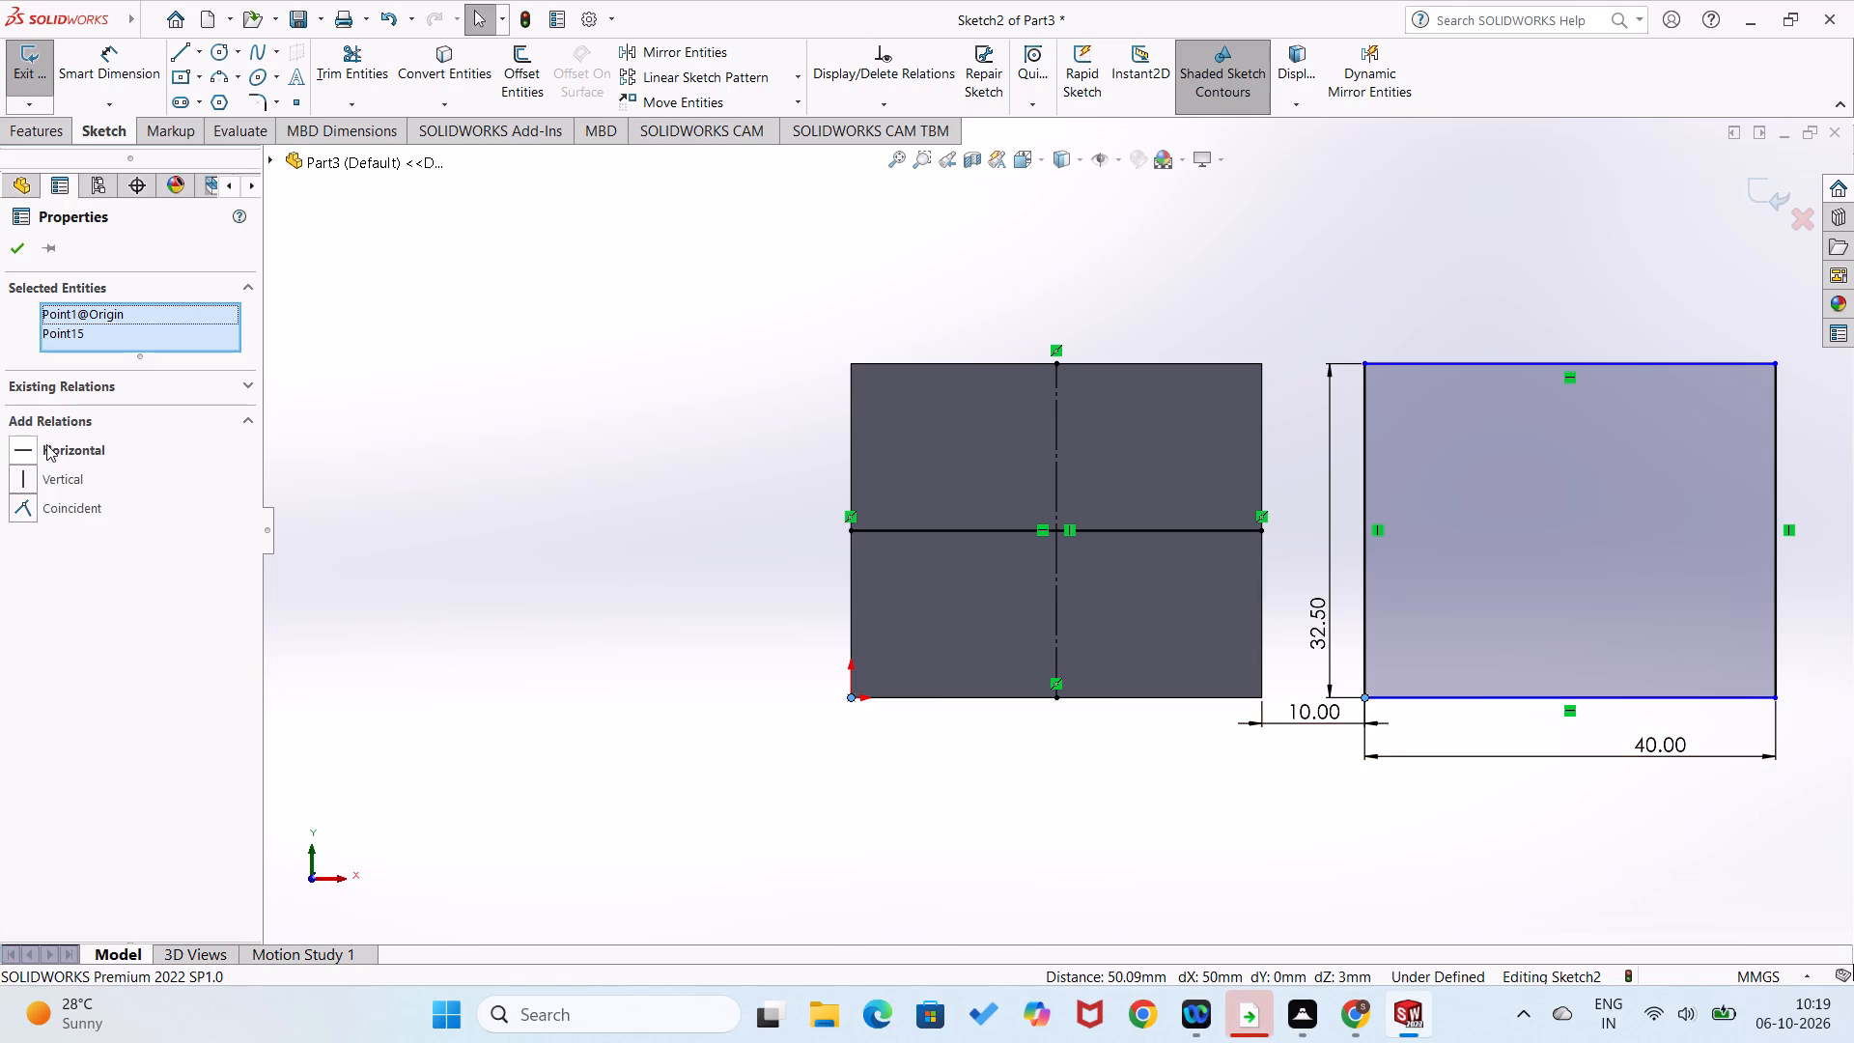
click(26, 457)
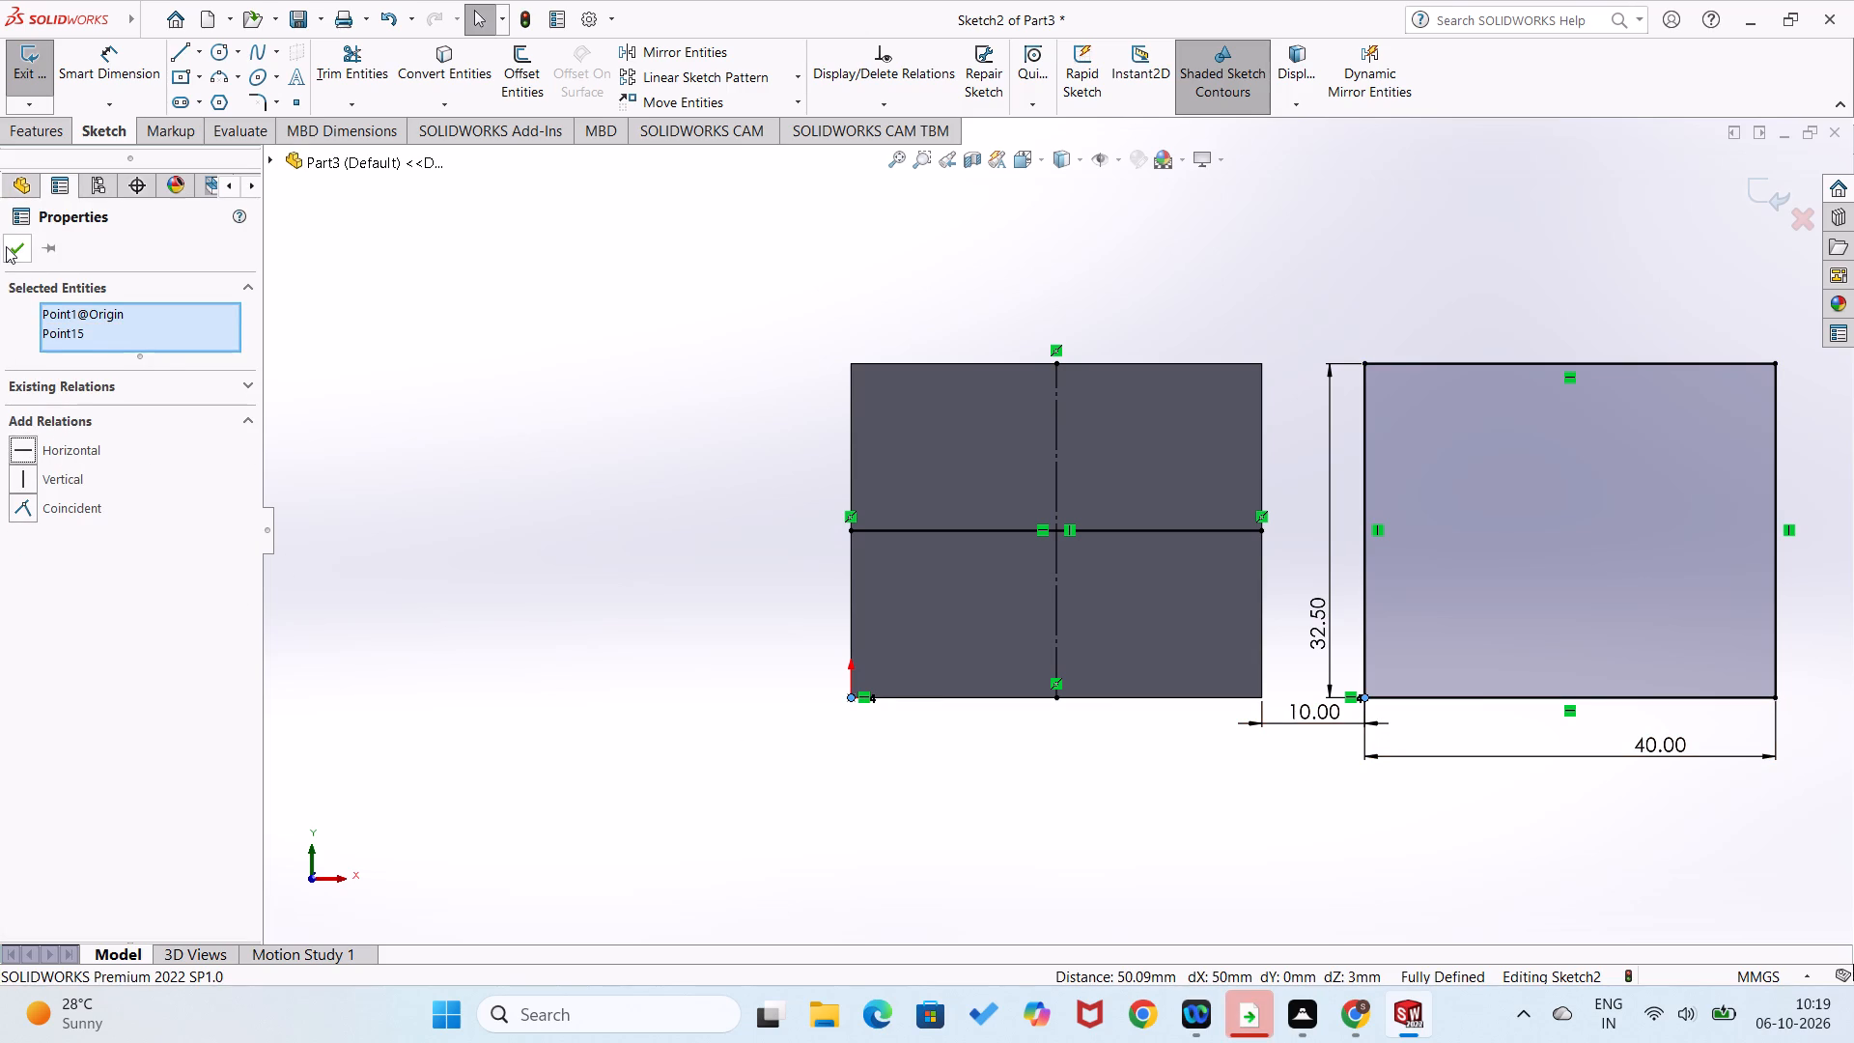
click(6, 246)
click(475, 507)
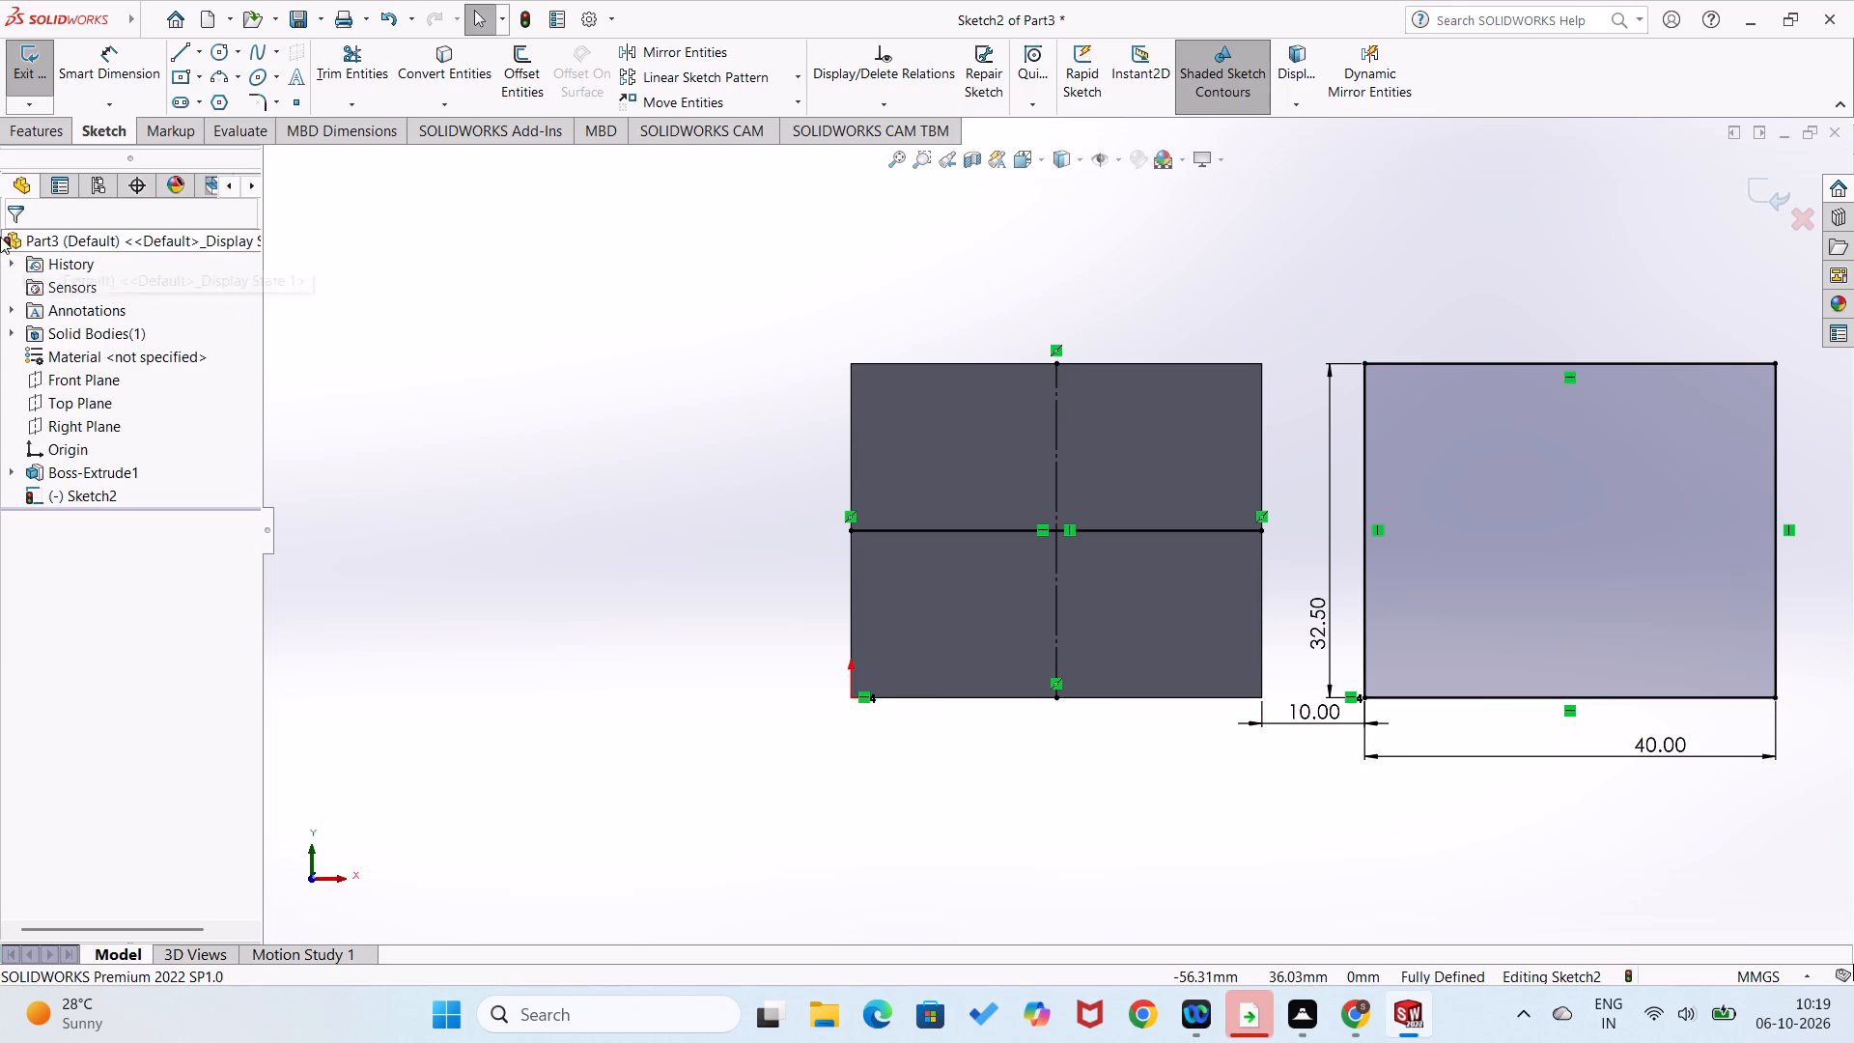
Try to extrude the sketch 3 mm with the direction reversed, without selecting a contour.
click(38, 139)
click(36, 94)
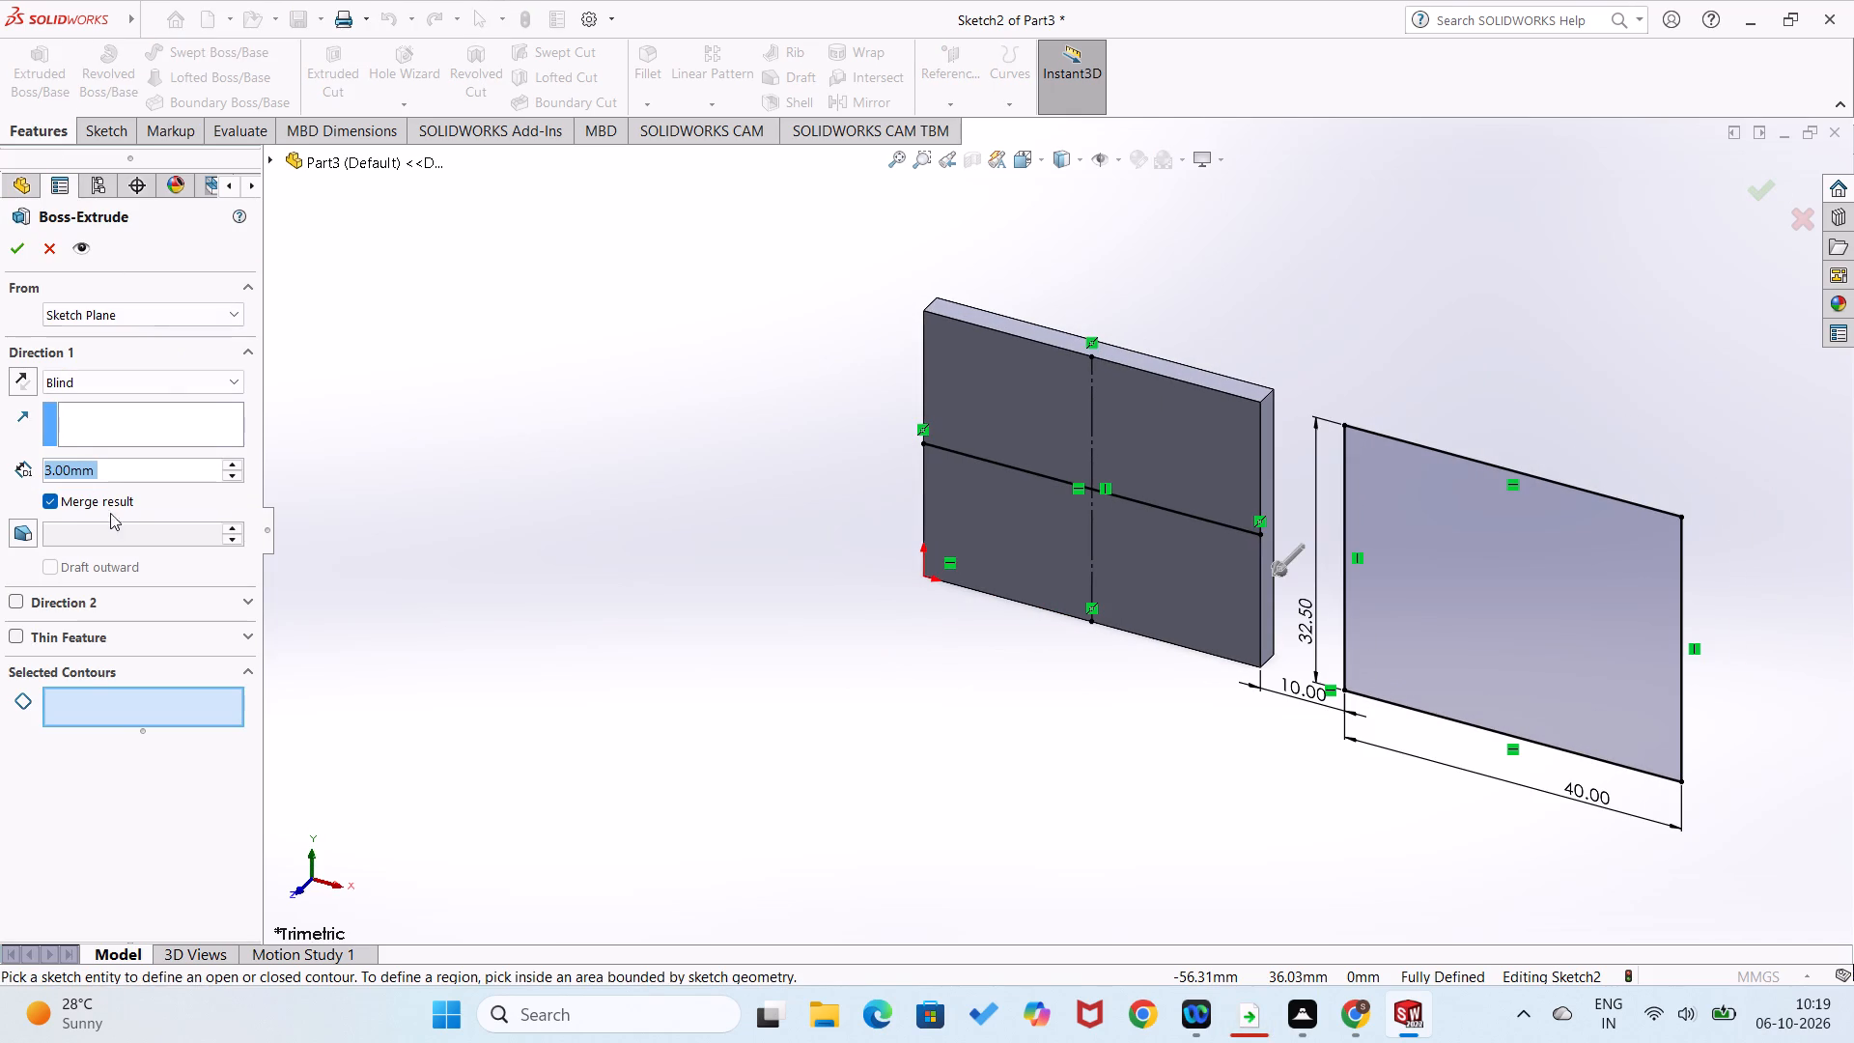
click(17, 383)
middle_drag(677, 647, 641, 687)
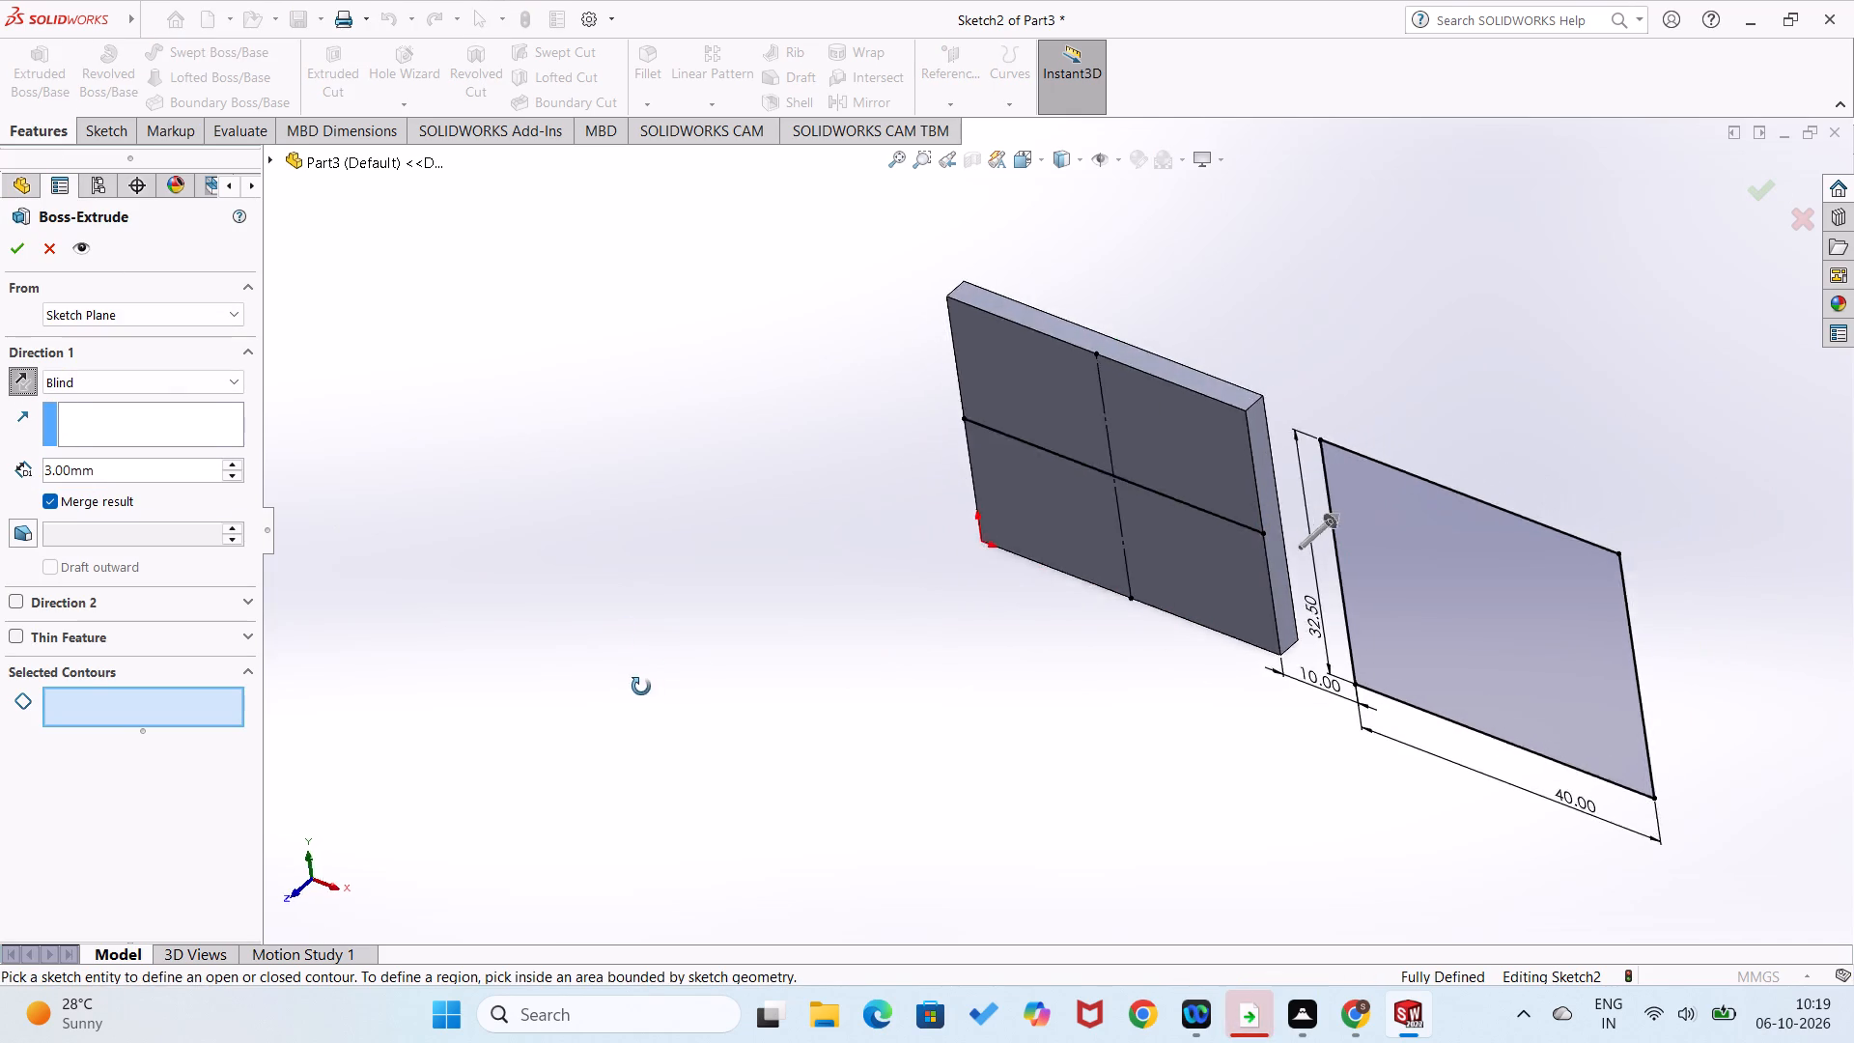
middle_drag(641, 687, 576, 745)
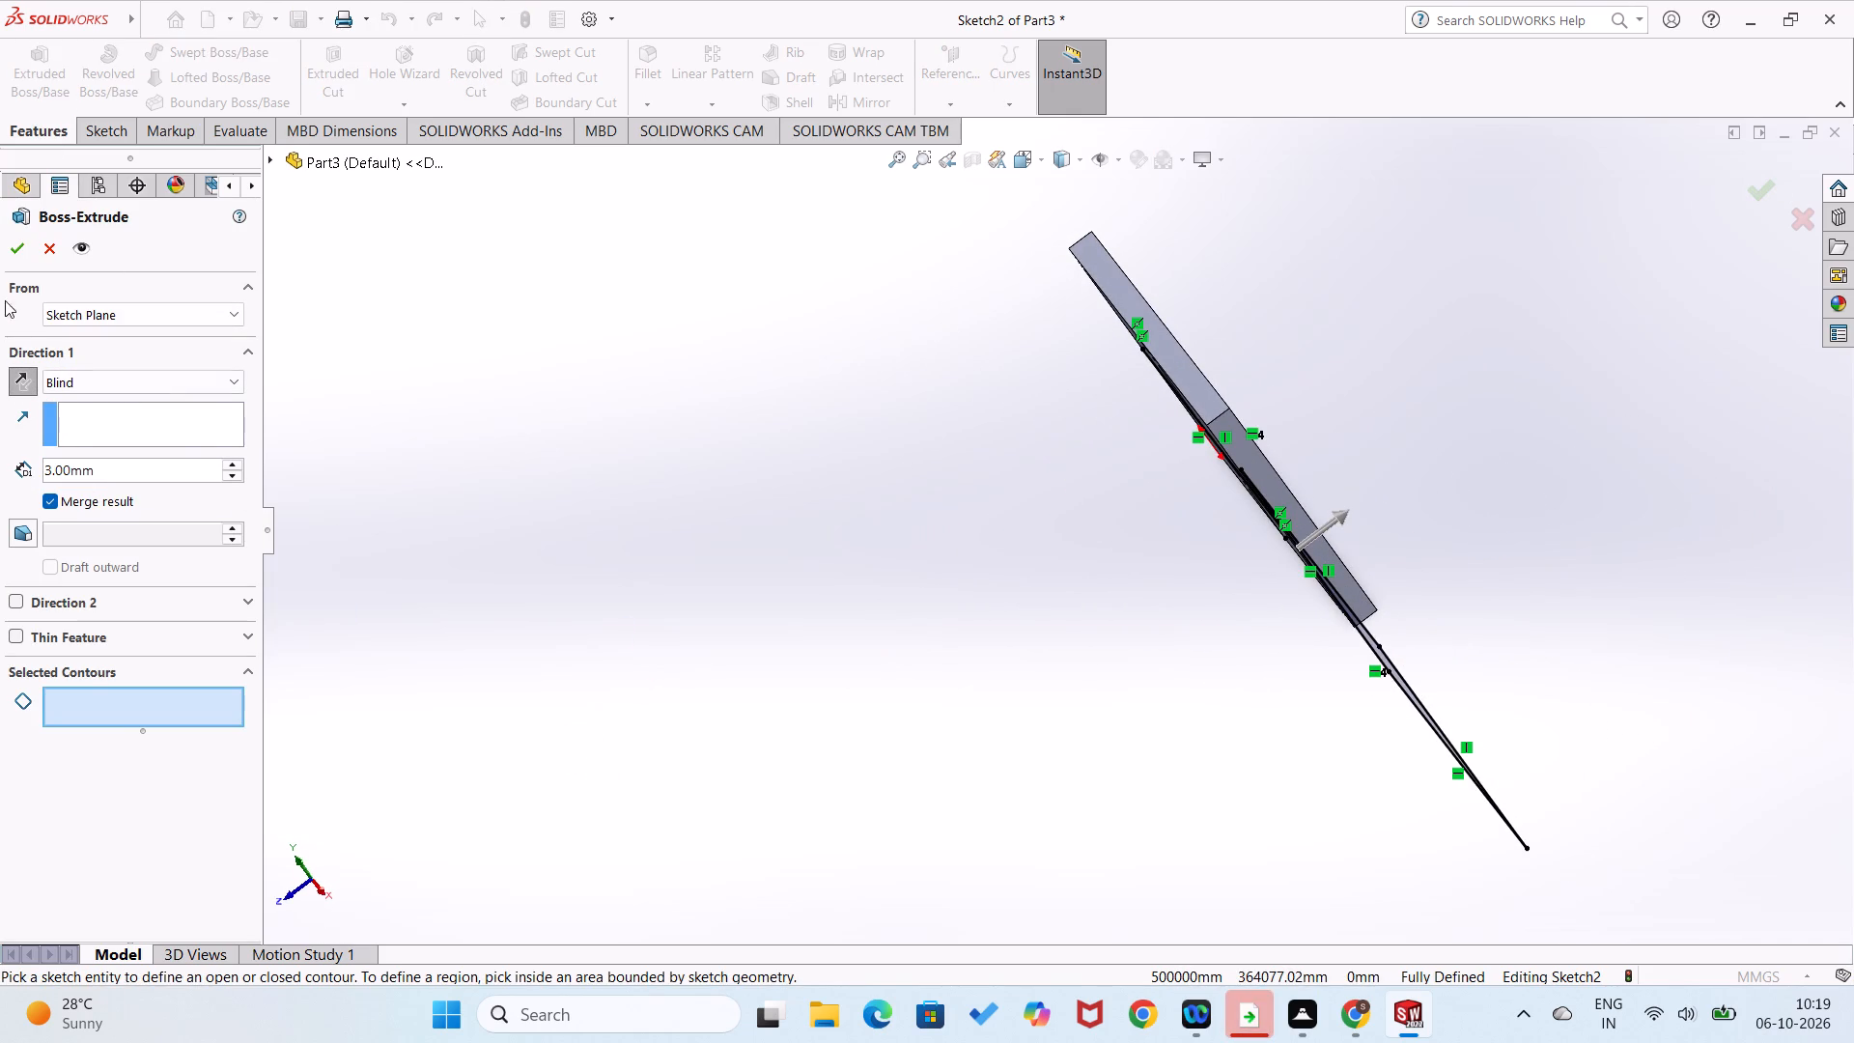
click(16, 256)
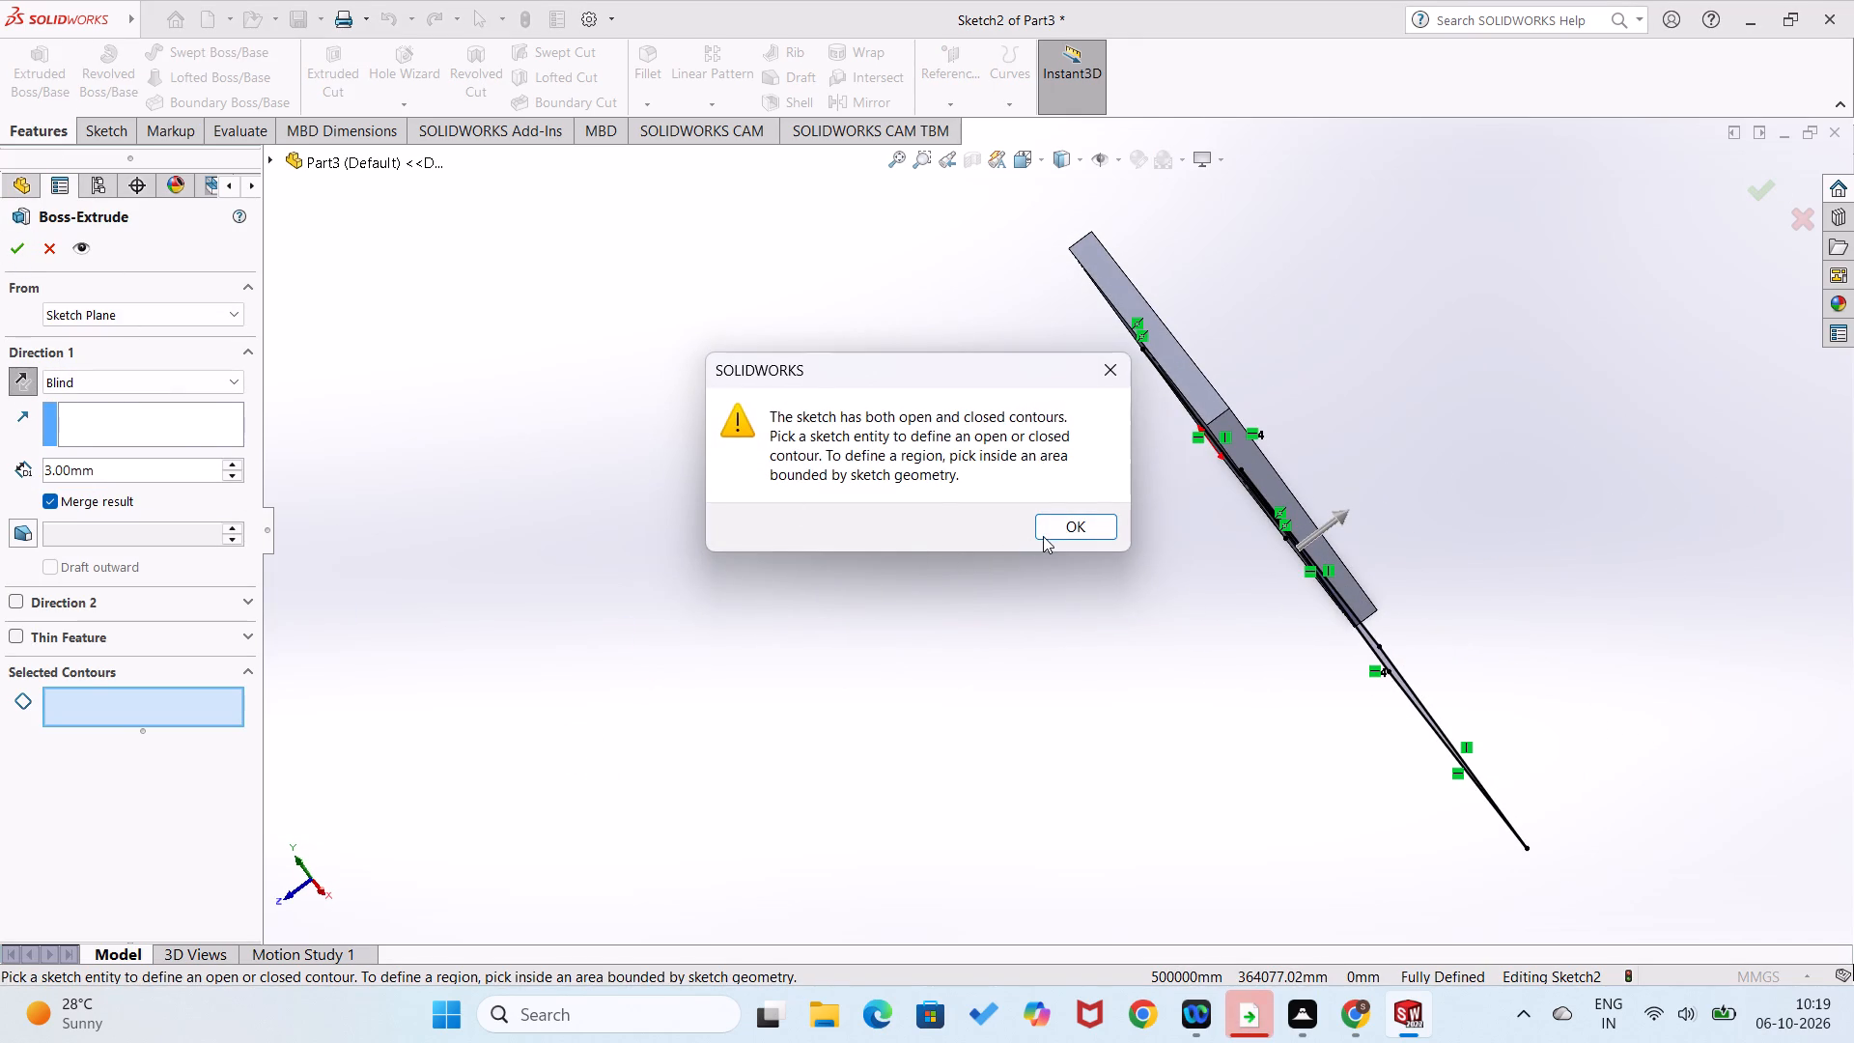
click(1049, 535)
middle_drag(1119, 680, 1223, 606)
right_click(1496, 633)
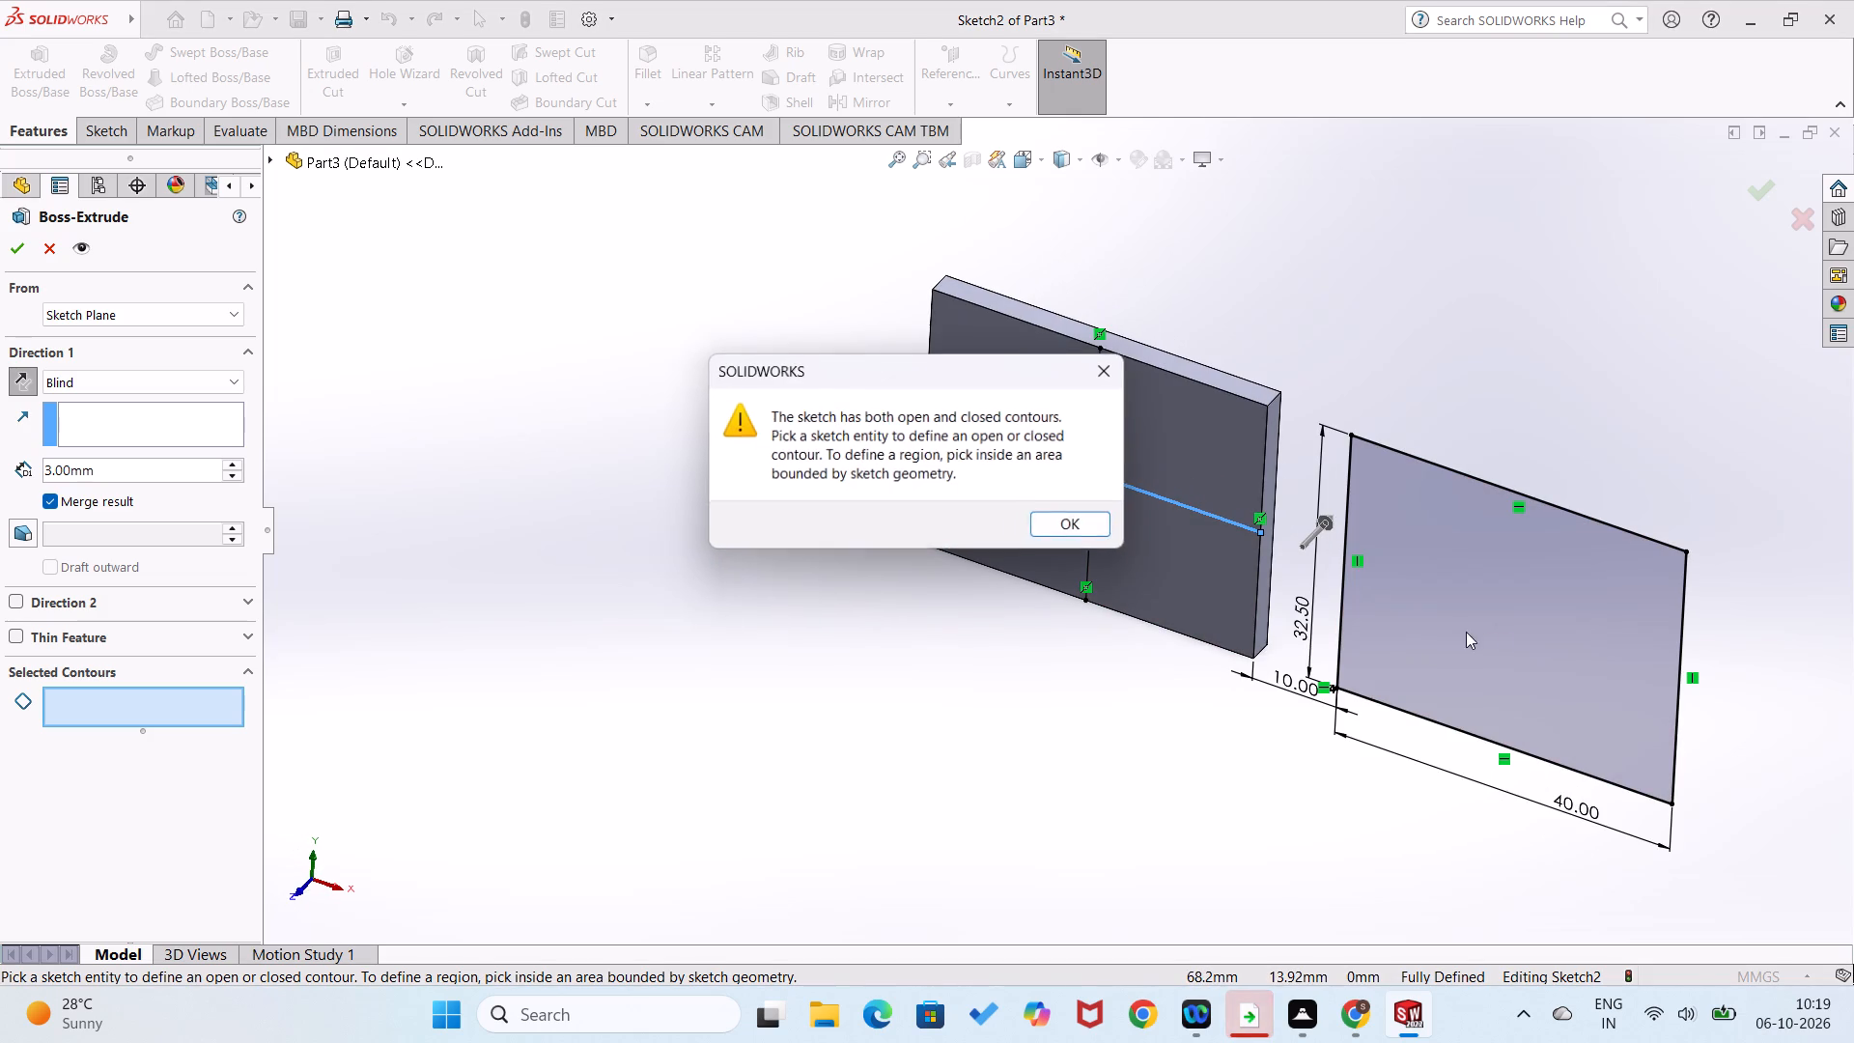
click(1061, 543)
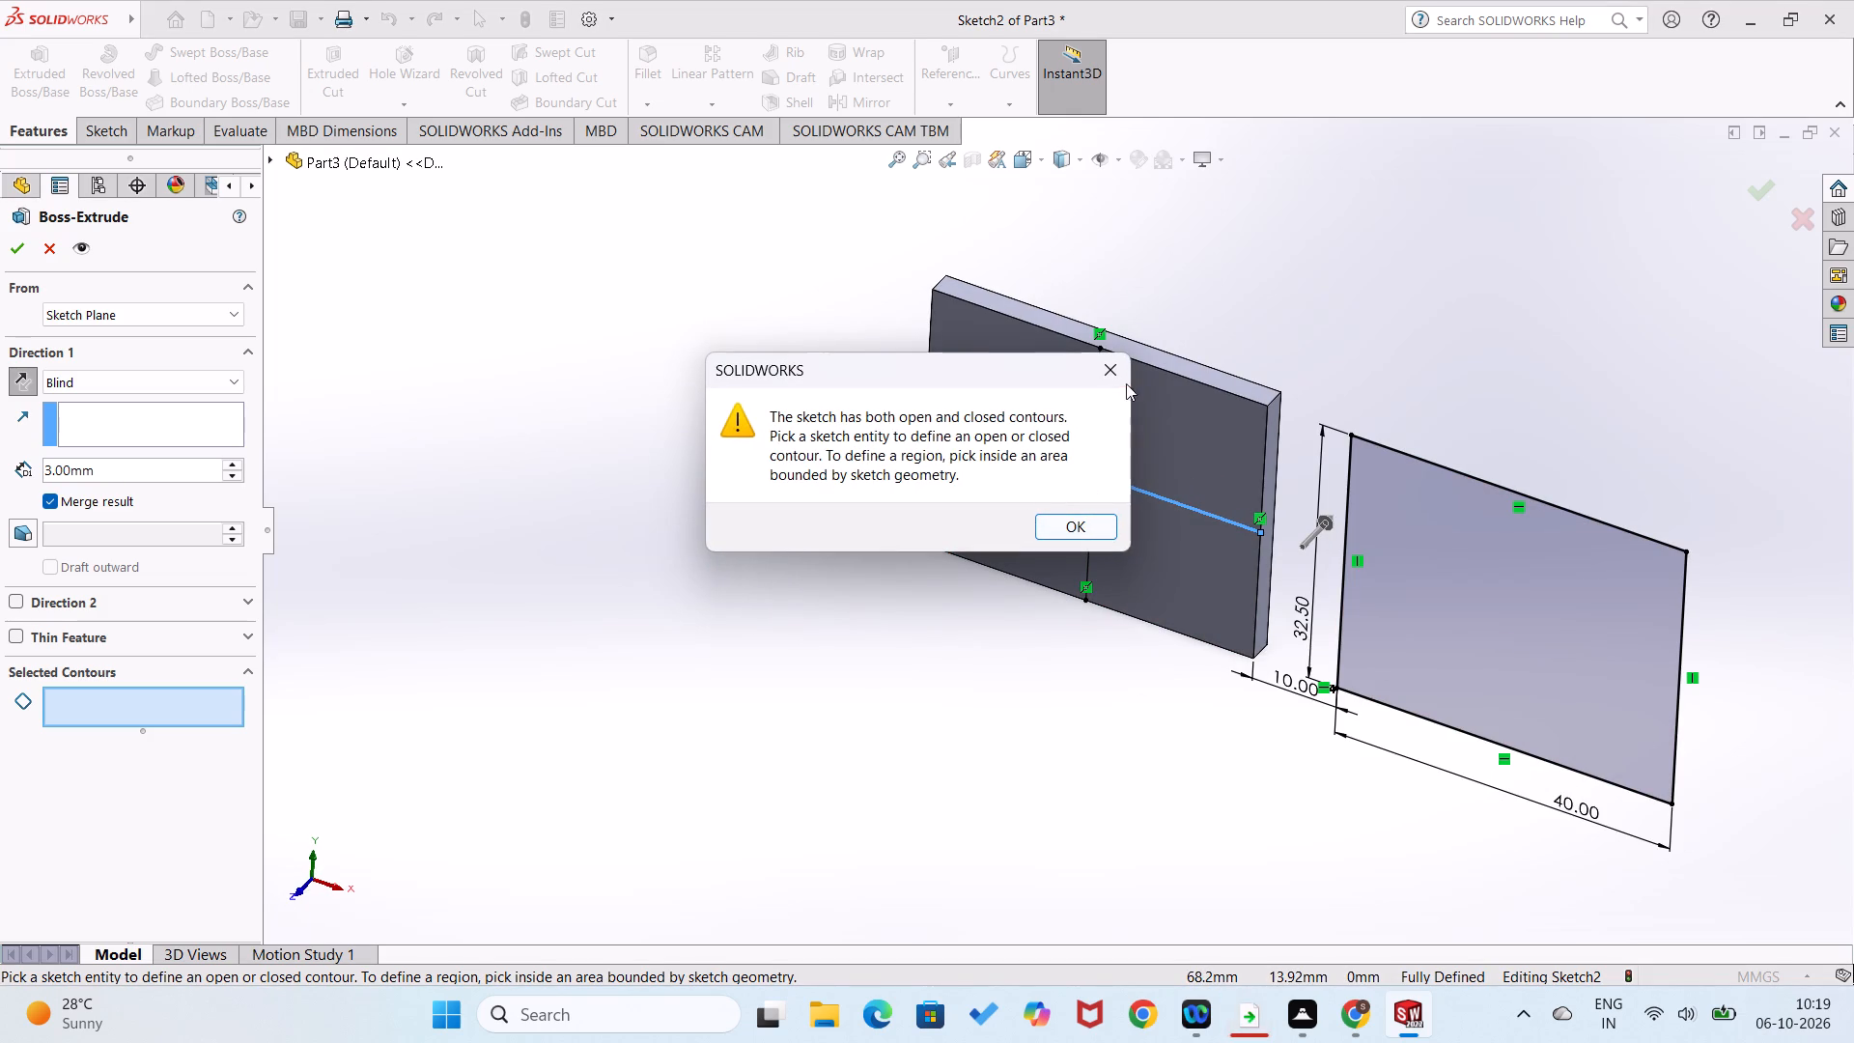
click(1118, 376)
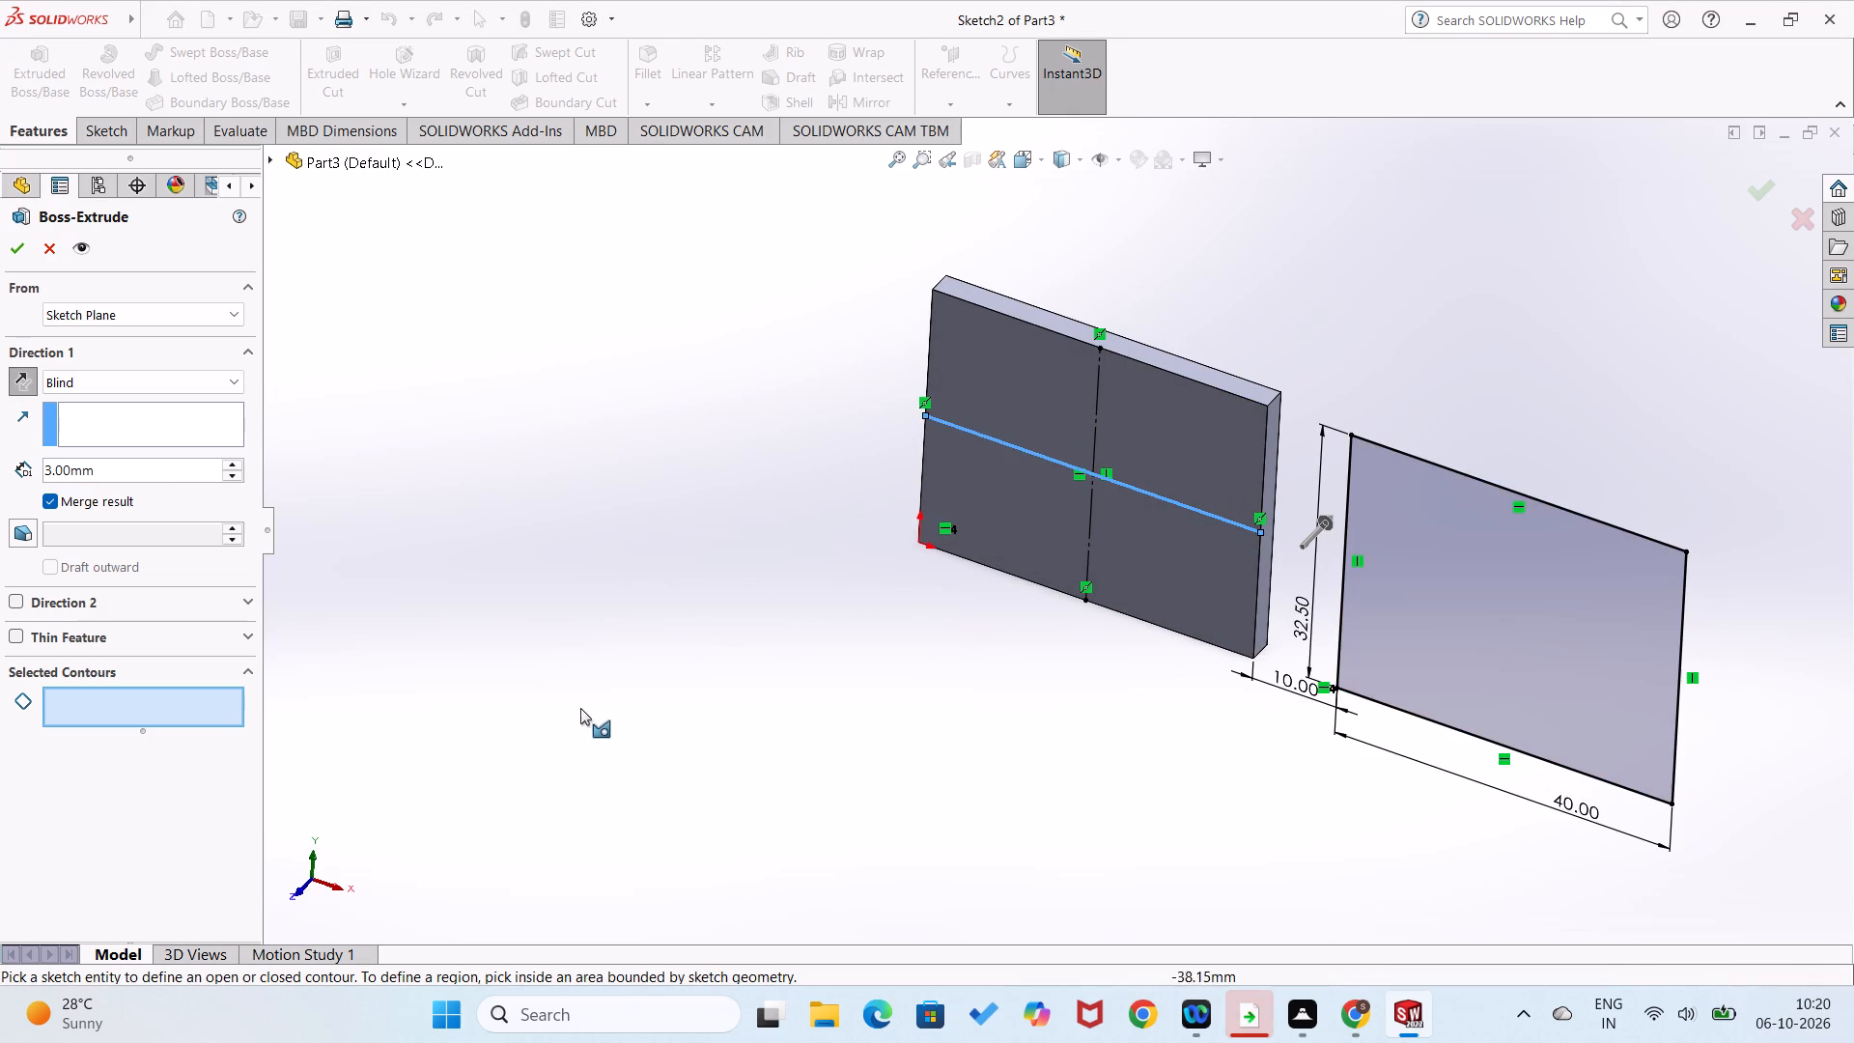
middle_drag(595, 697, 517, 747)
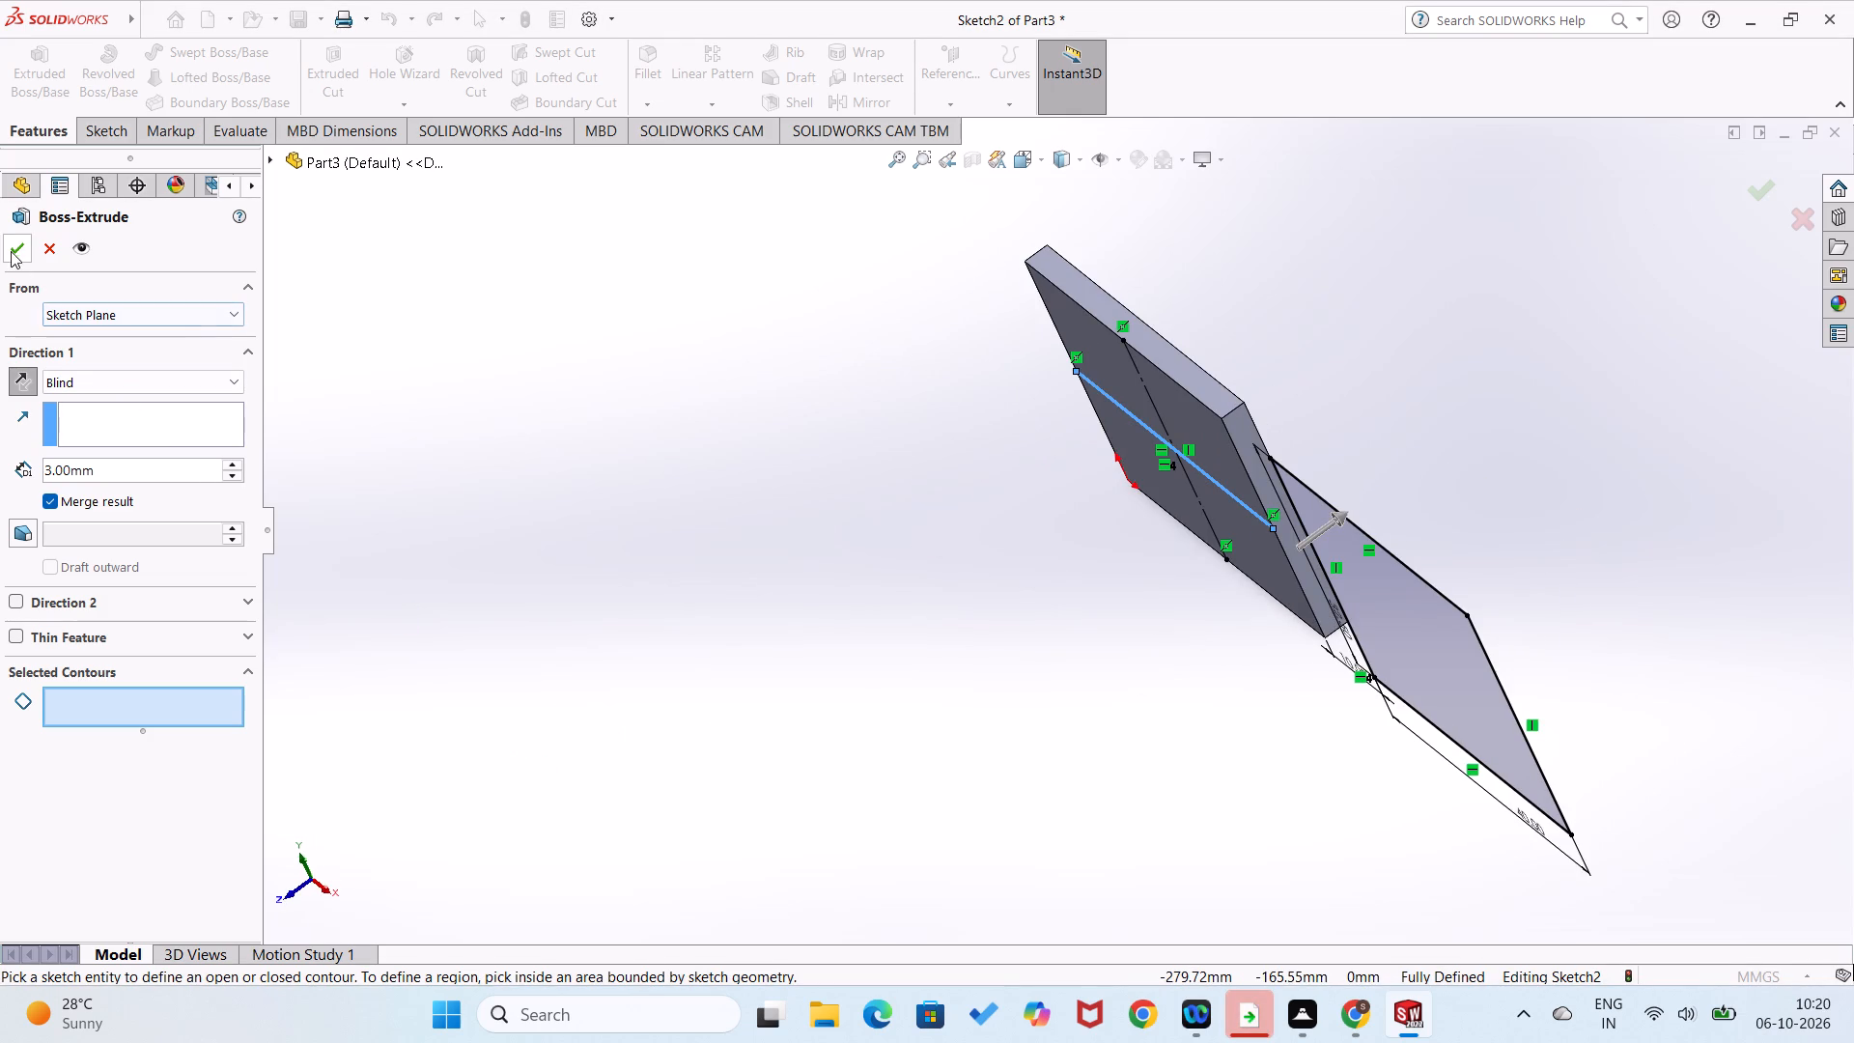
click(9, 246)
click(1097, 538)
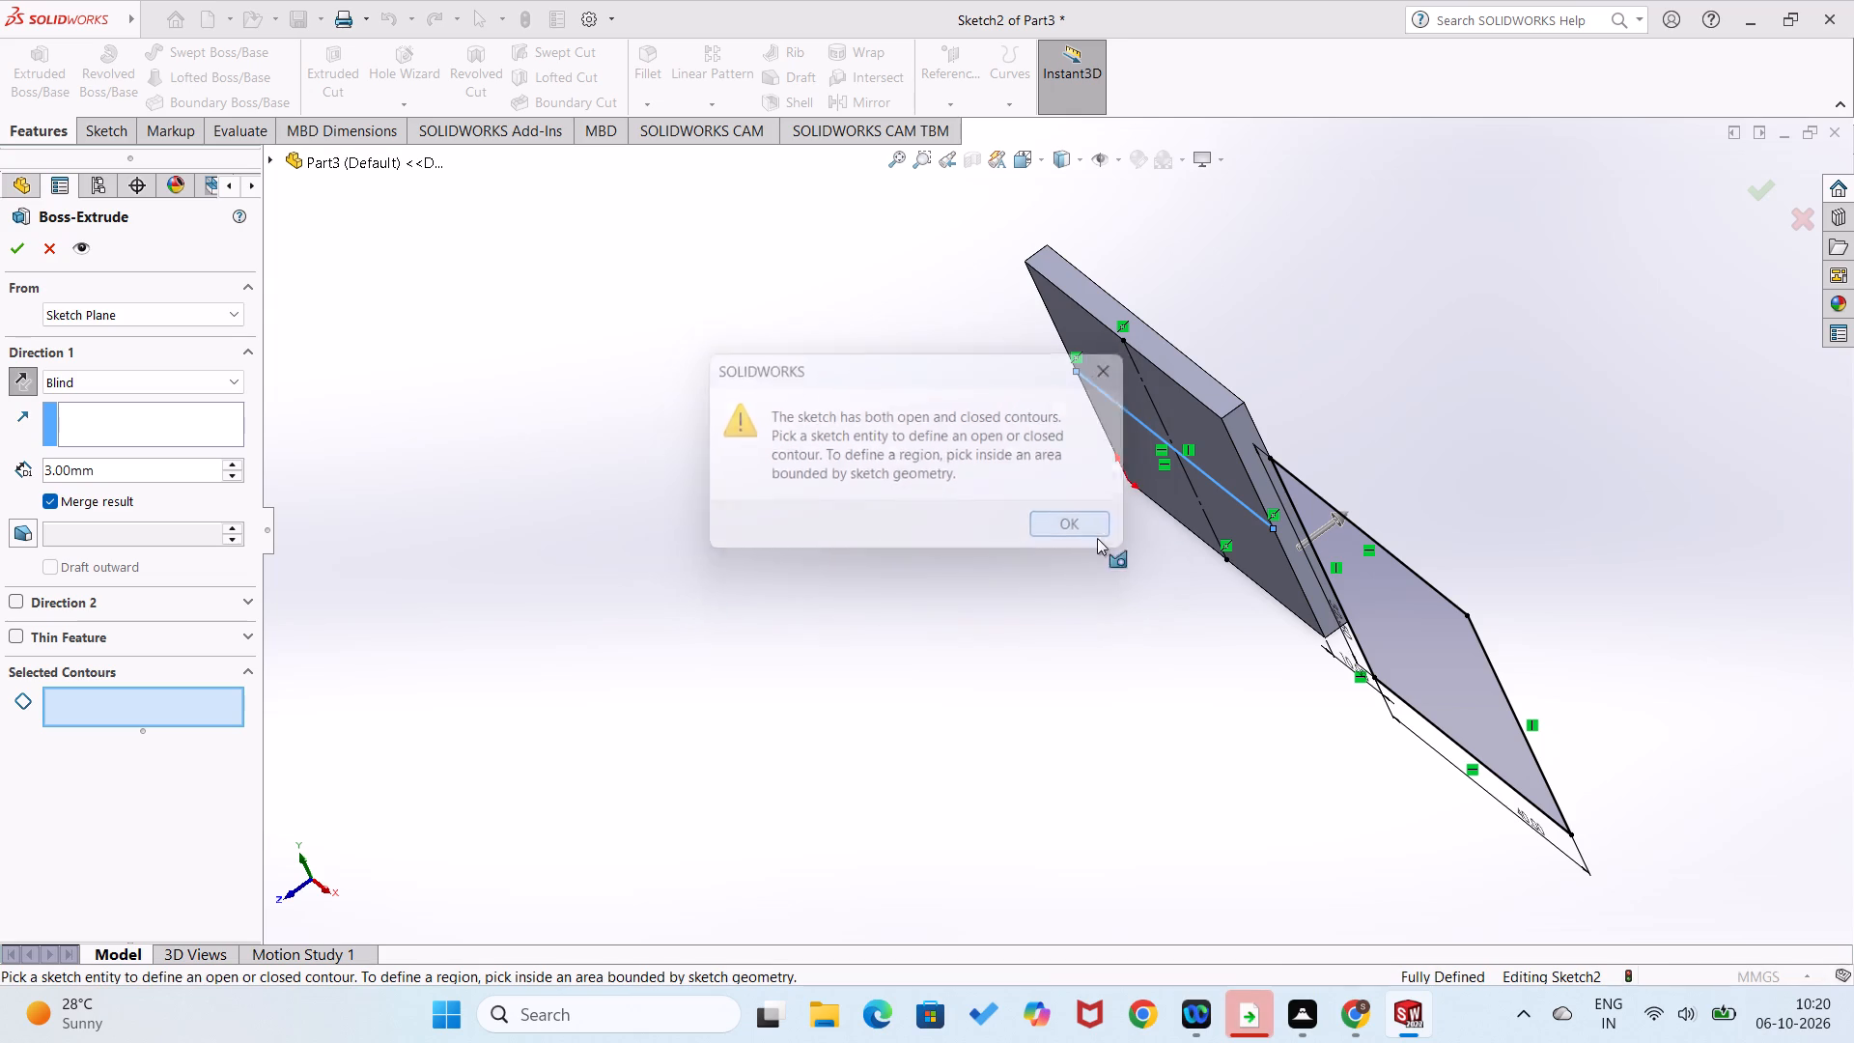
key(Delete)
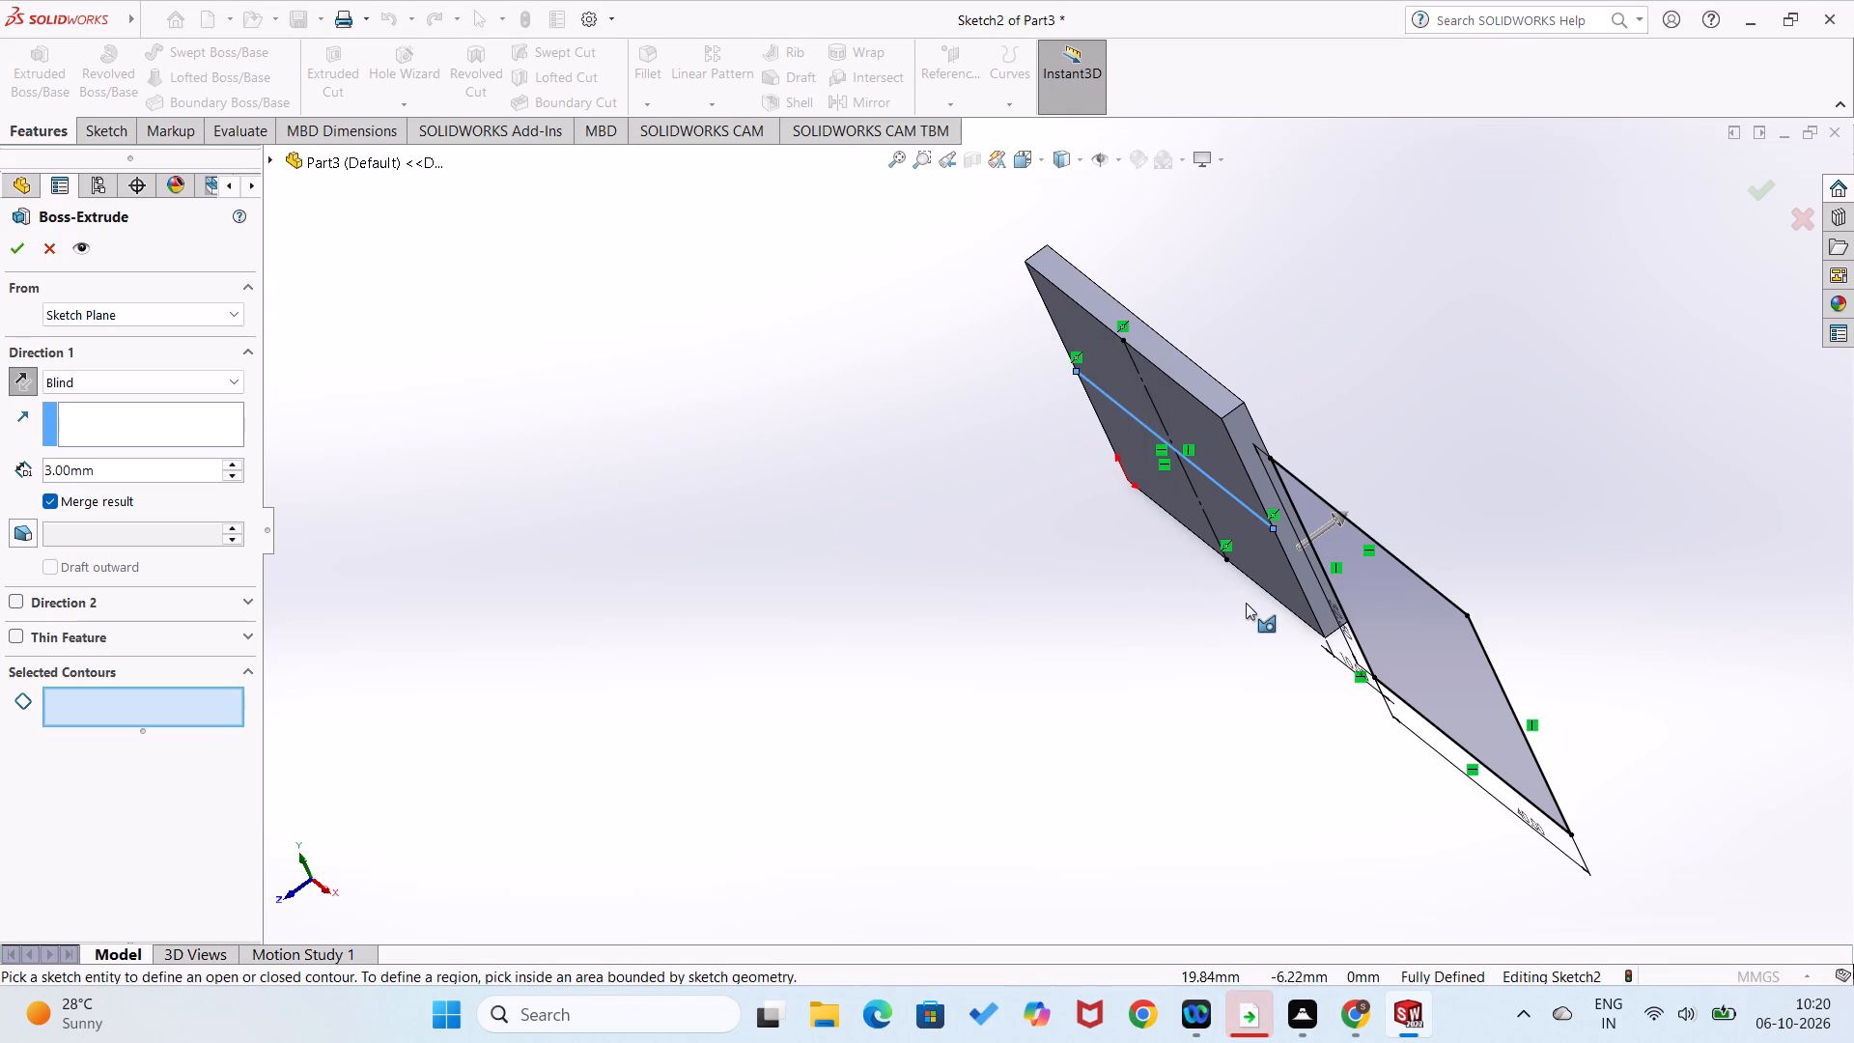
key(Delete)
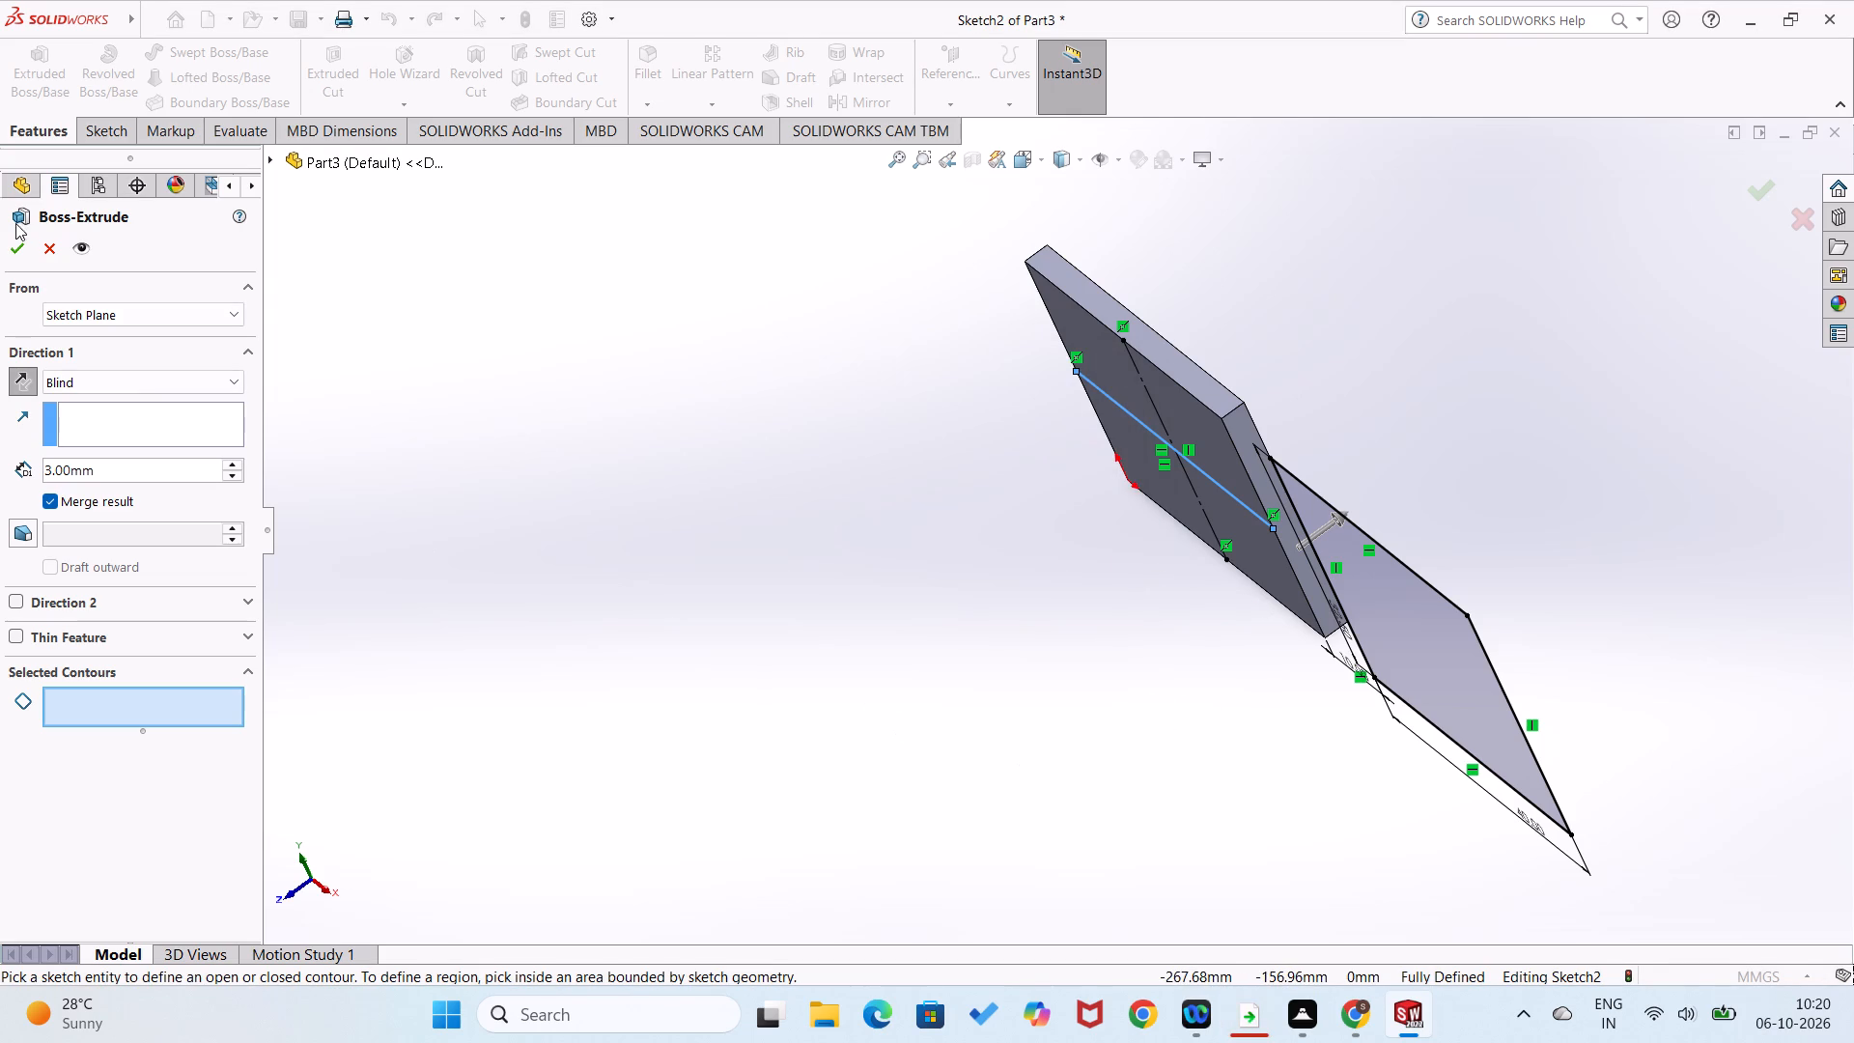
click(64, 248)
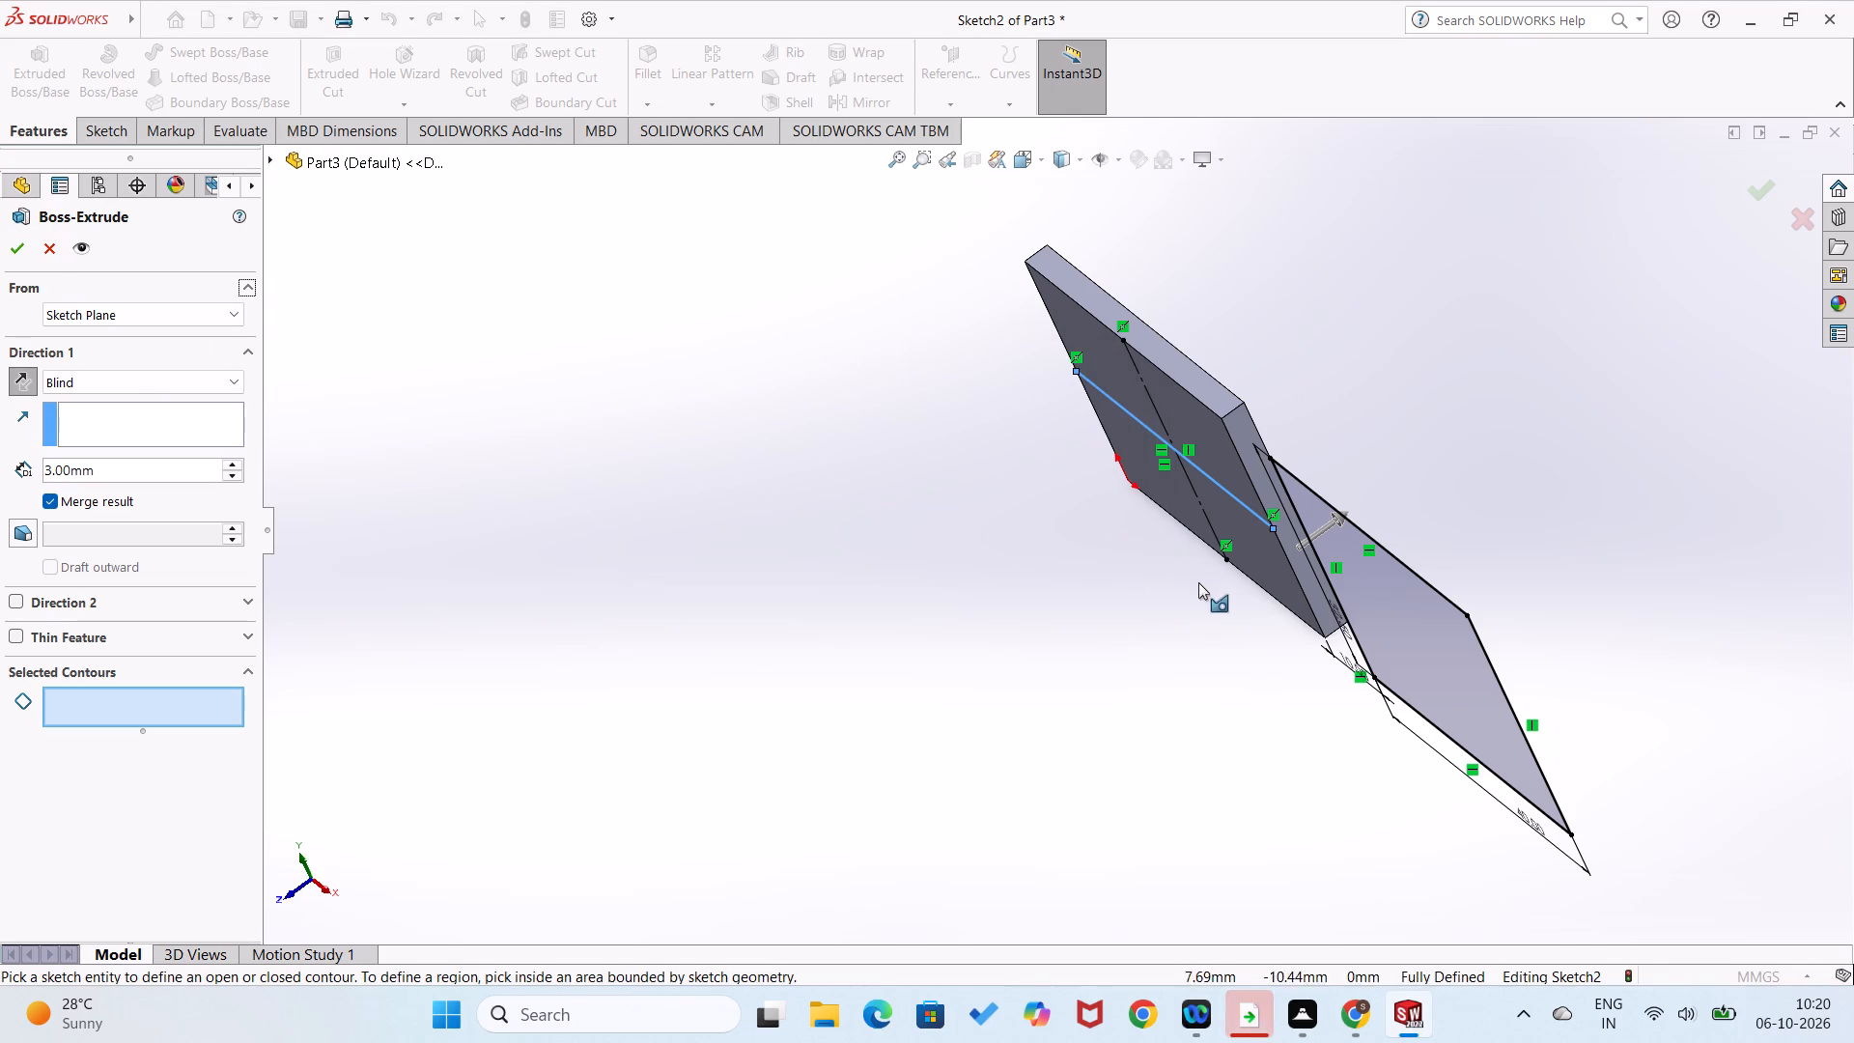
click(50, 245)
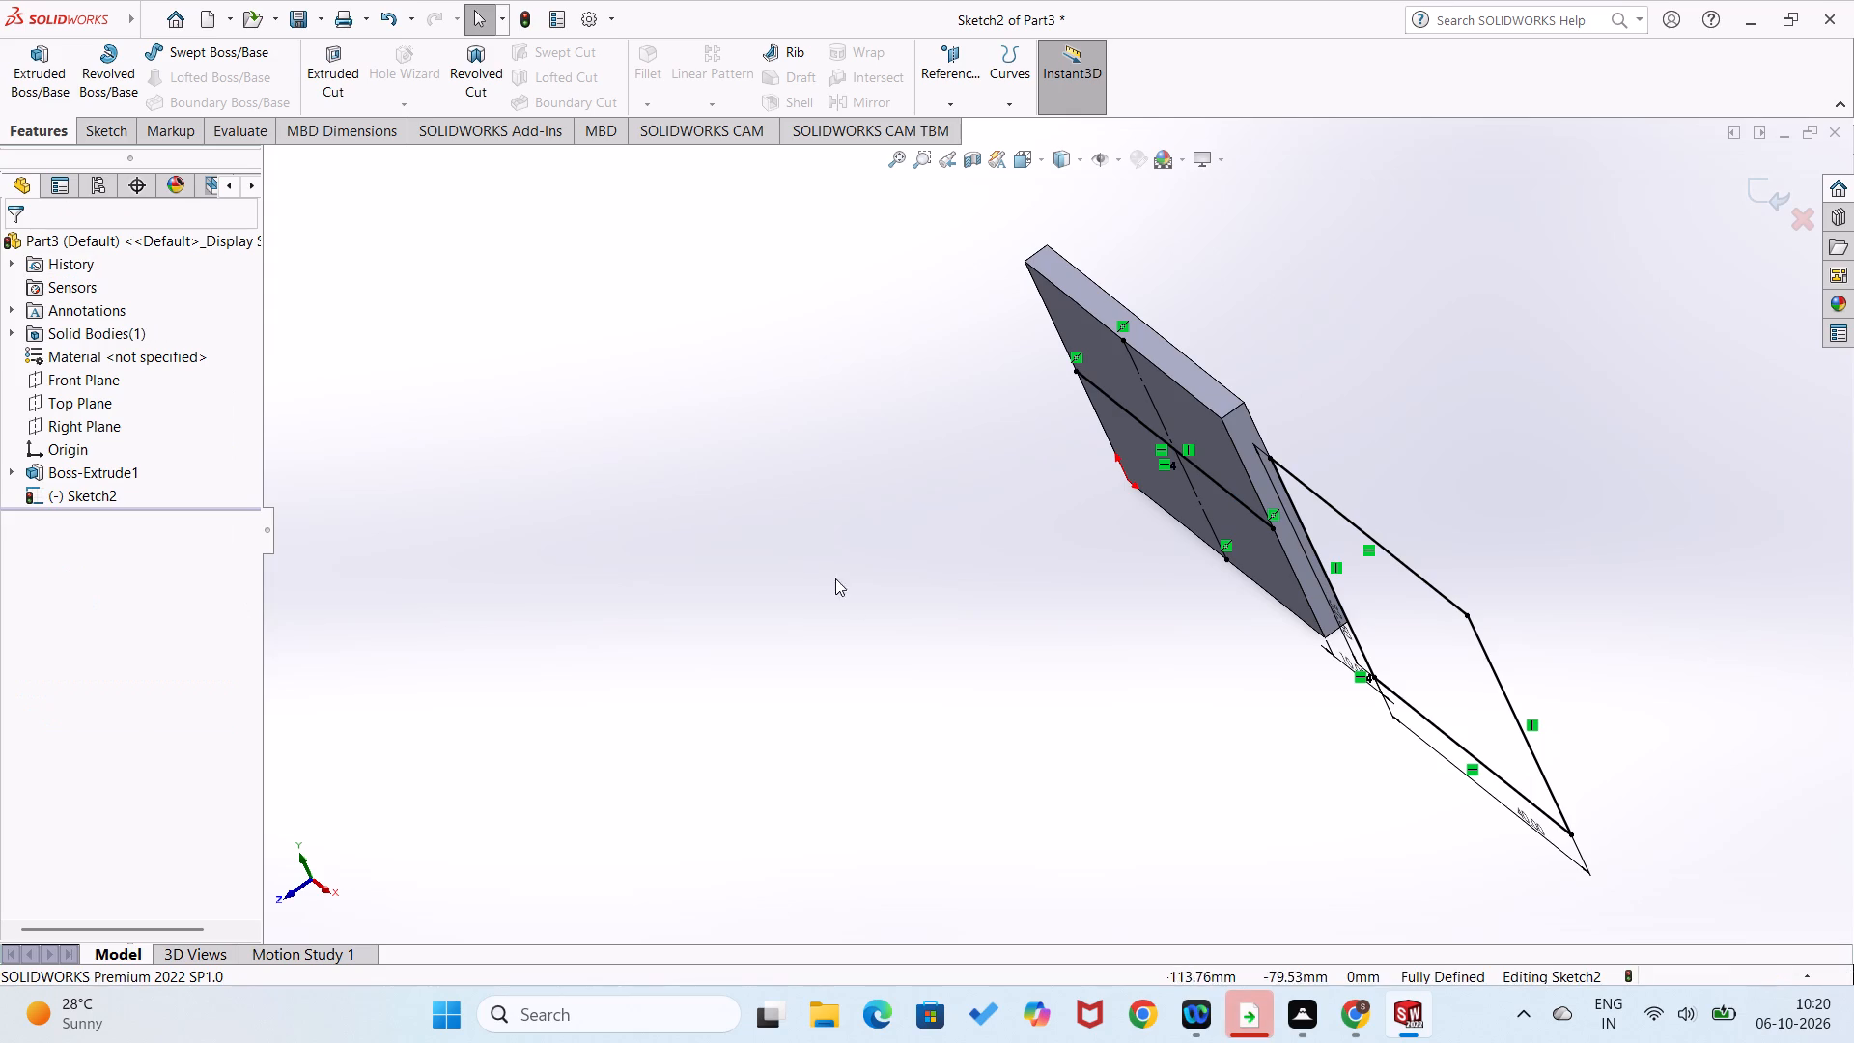
Delete the solid horizontal line across the middle of the plate from the sketch.
middle_drag(862, 632, 913, 545)
right_click(1215, 616)
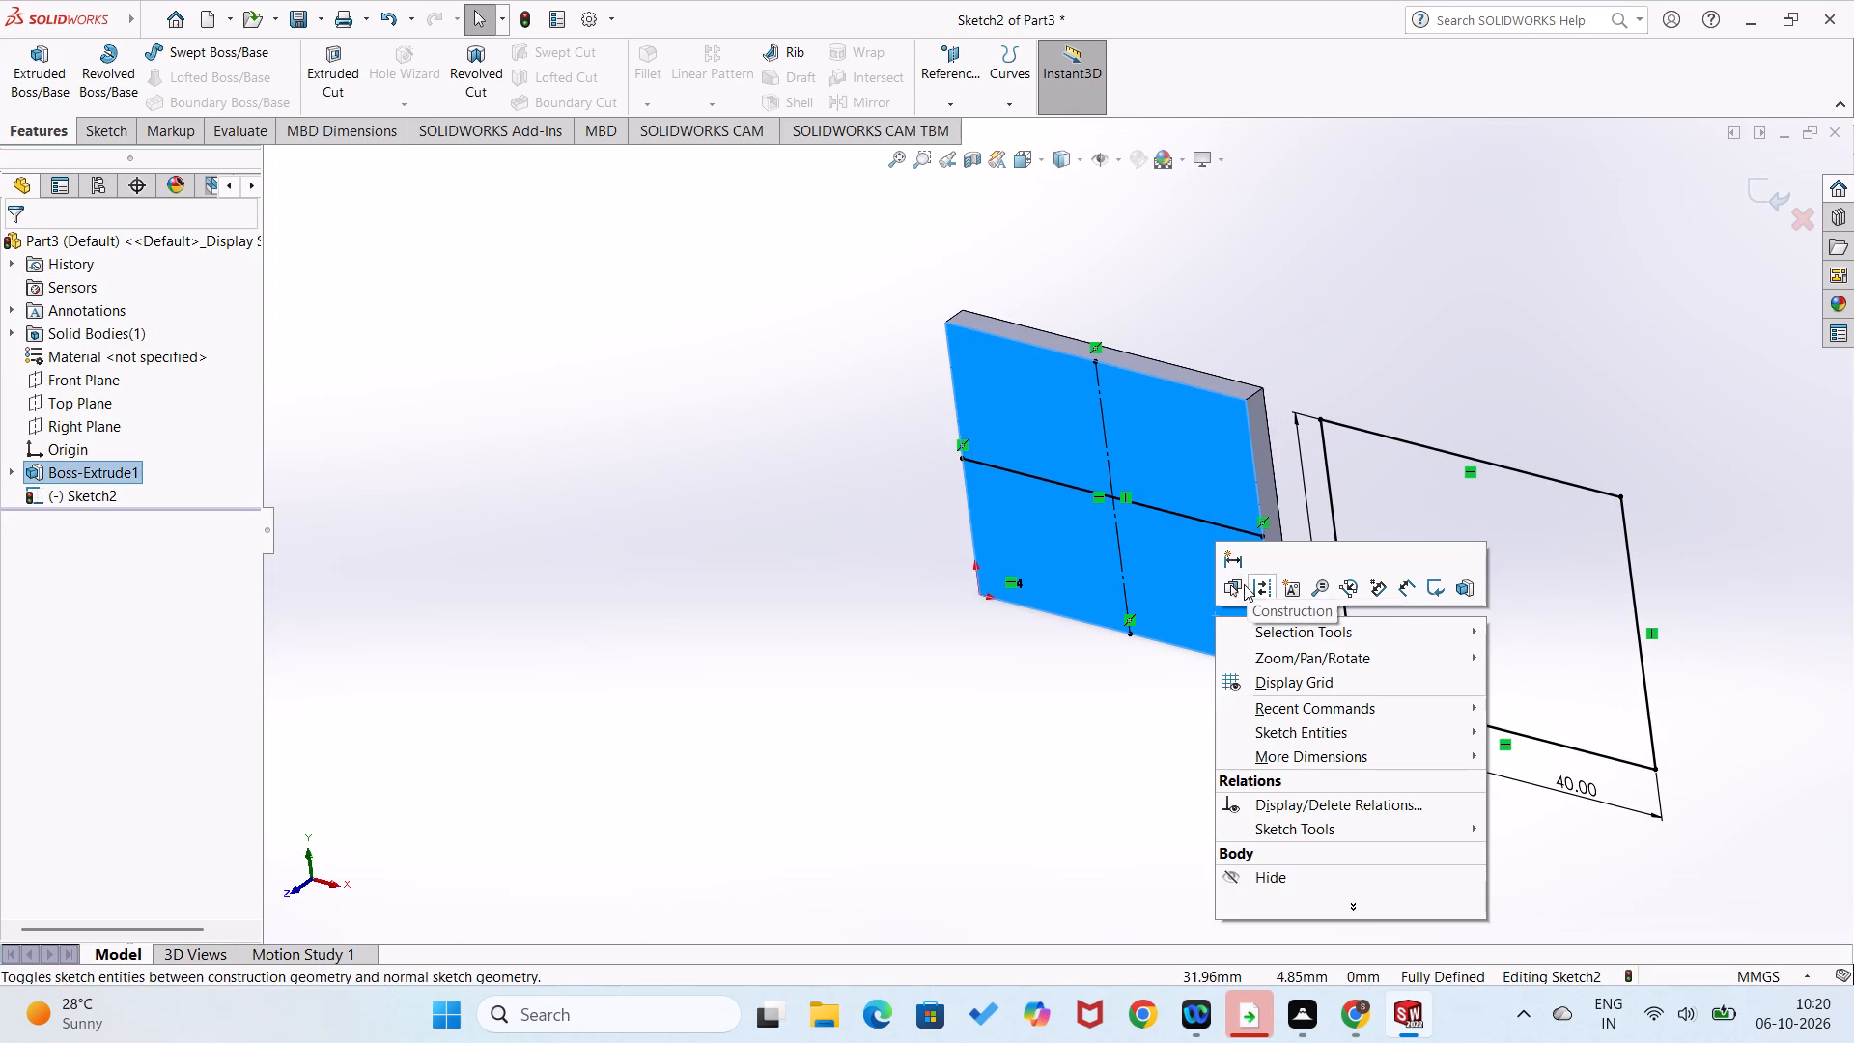
click(941, 681)
click(1216, 522)
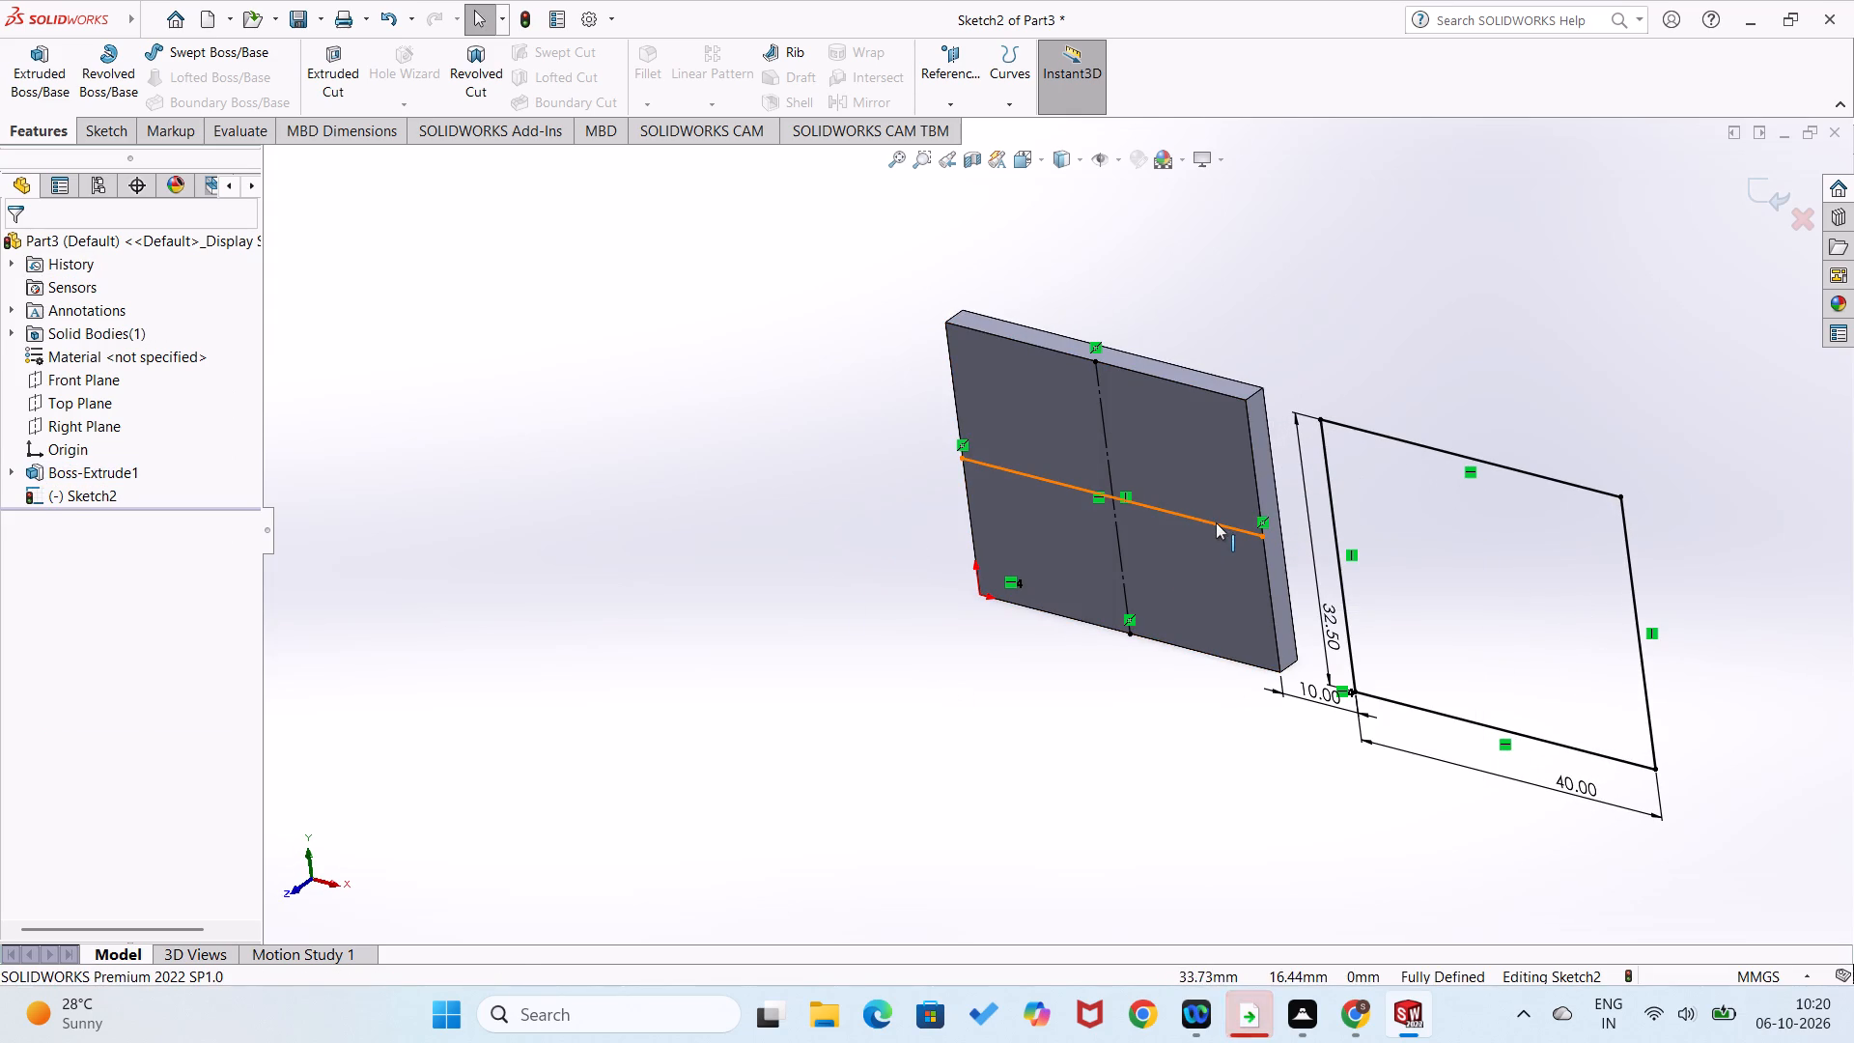
key(Delete)
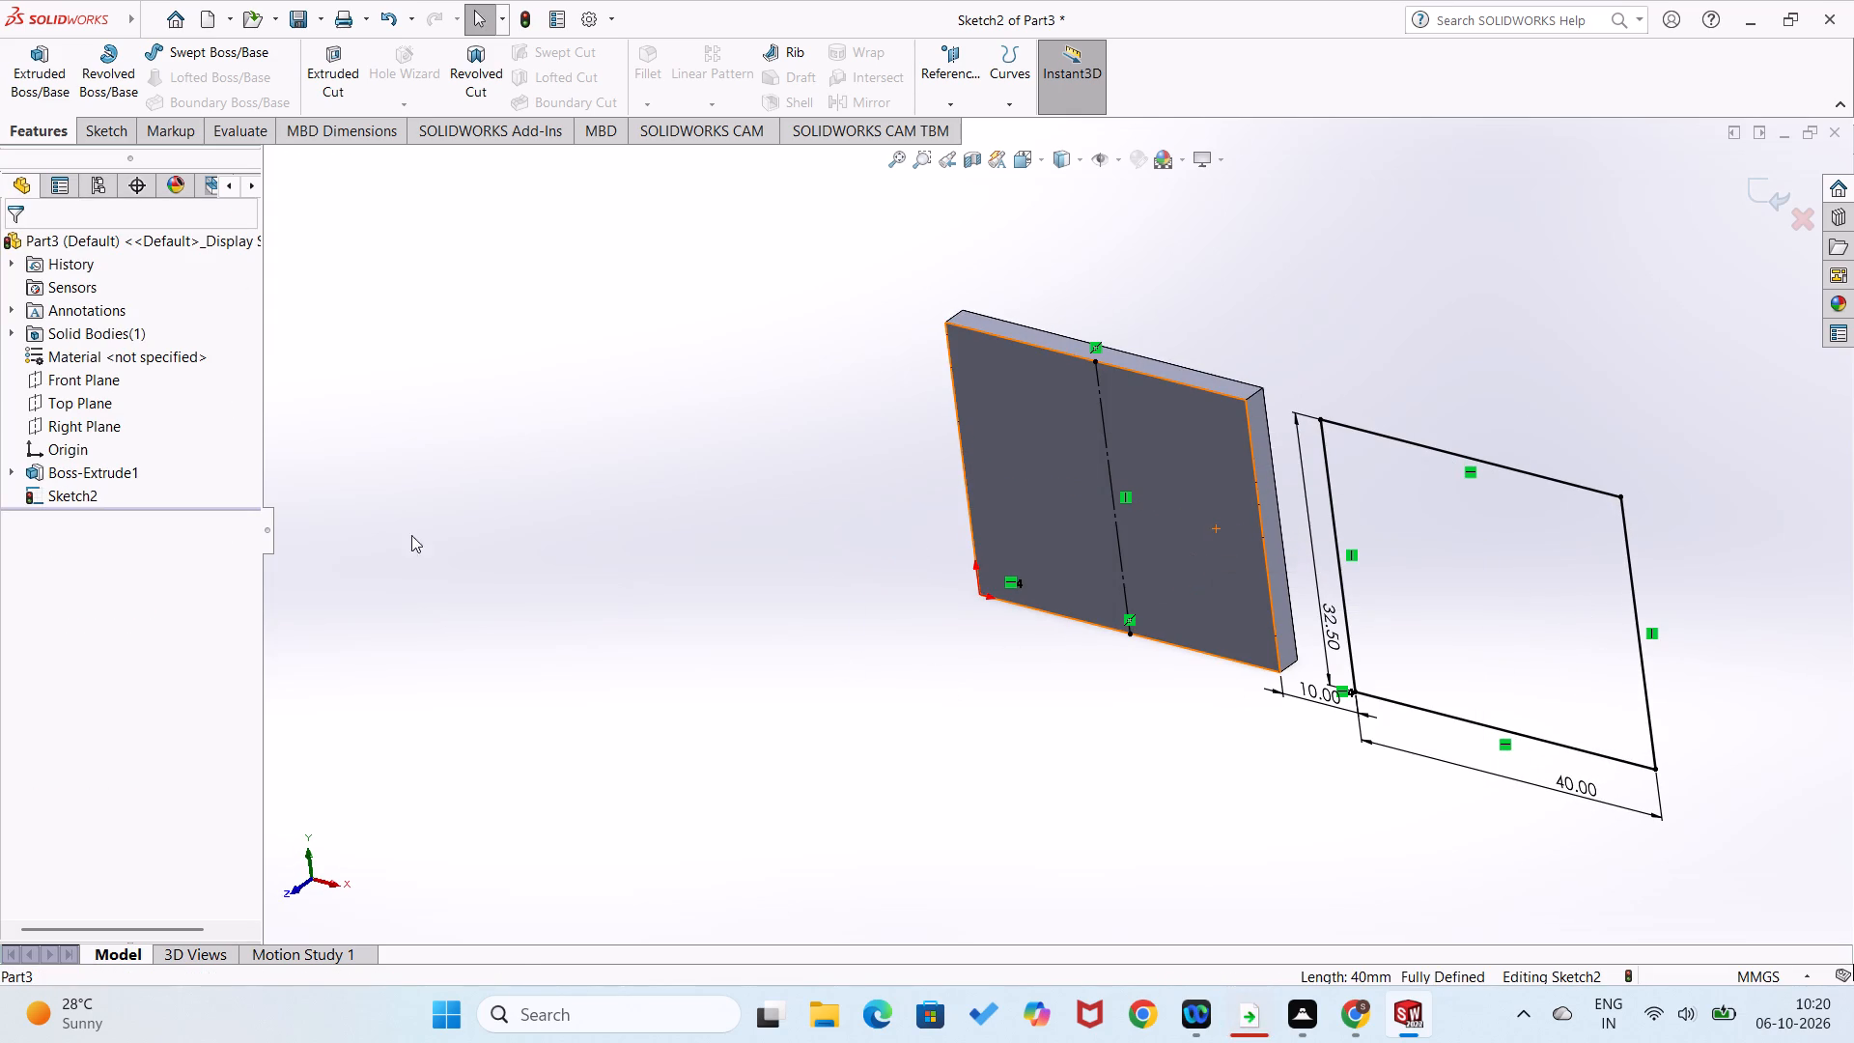
Extrude the rectangle beside the plate 3 mm with the direction reversed.
click(48, 97)
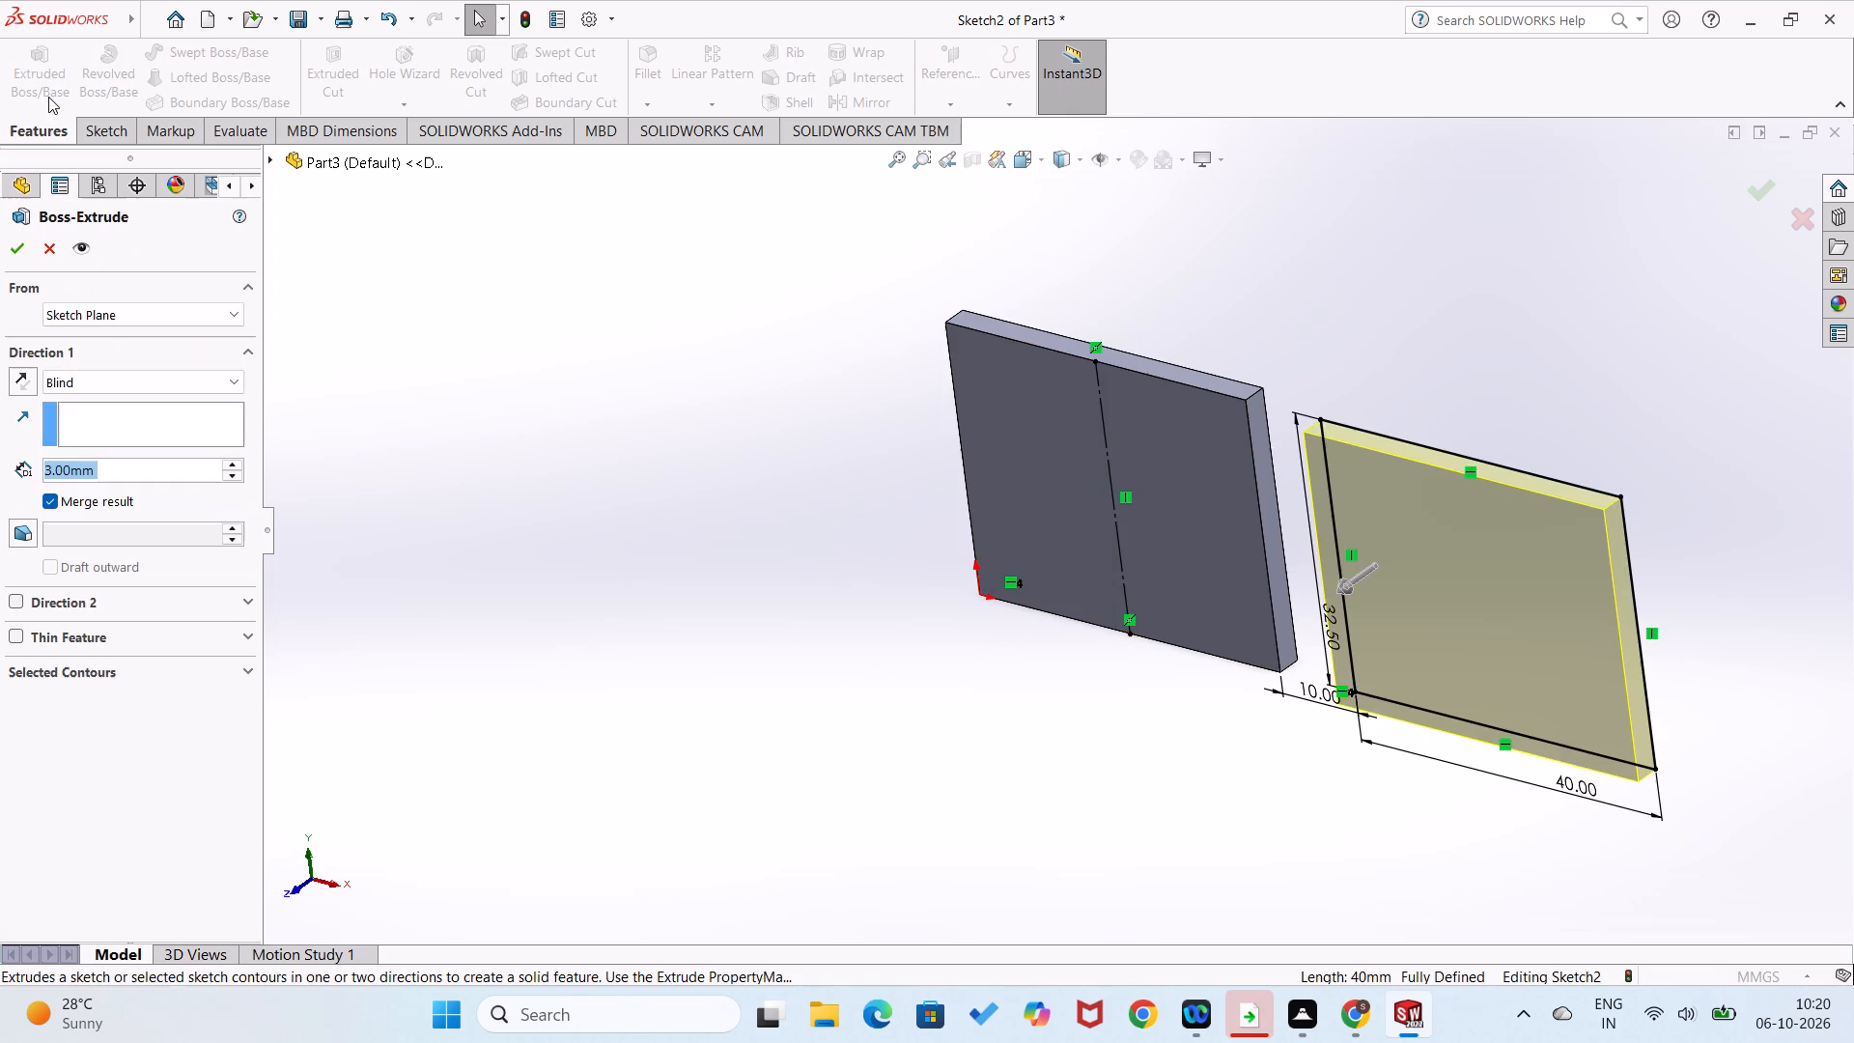
click(25, 371)
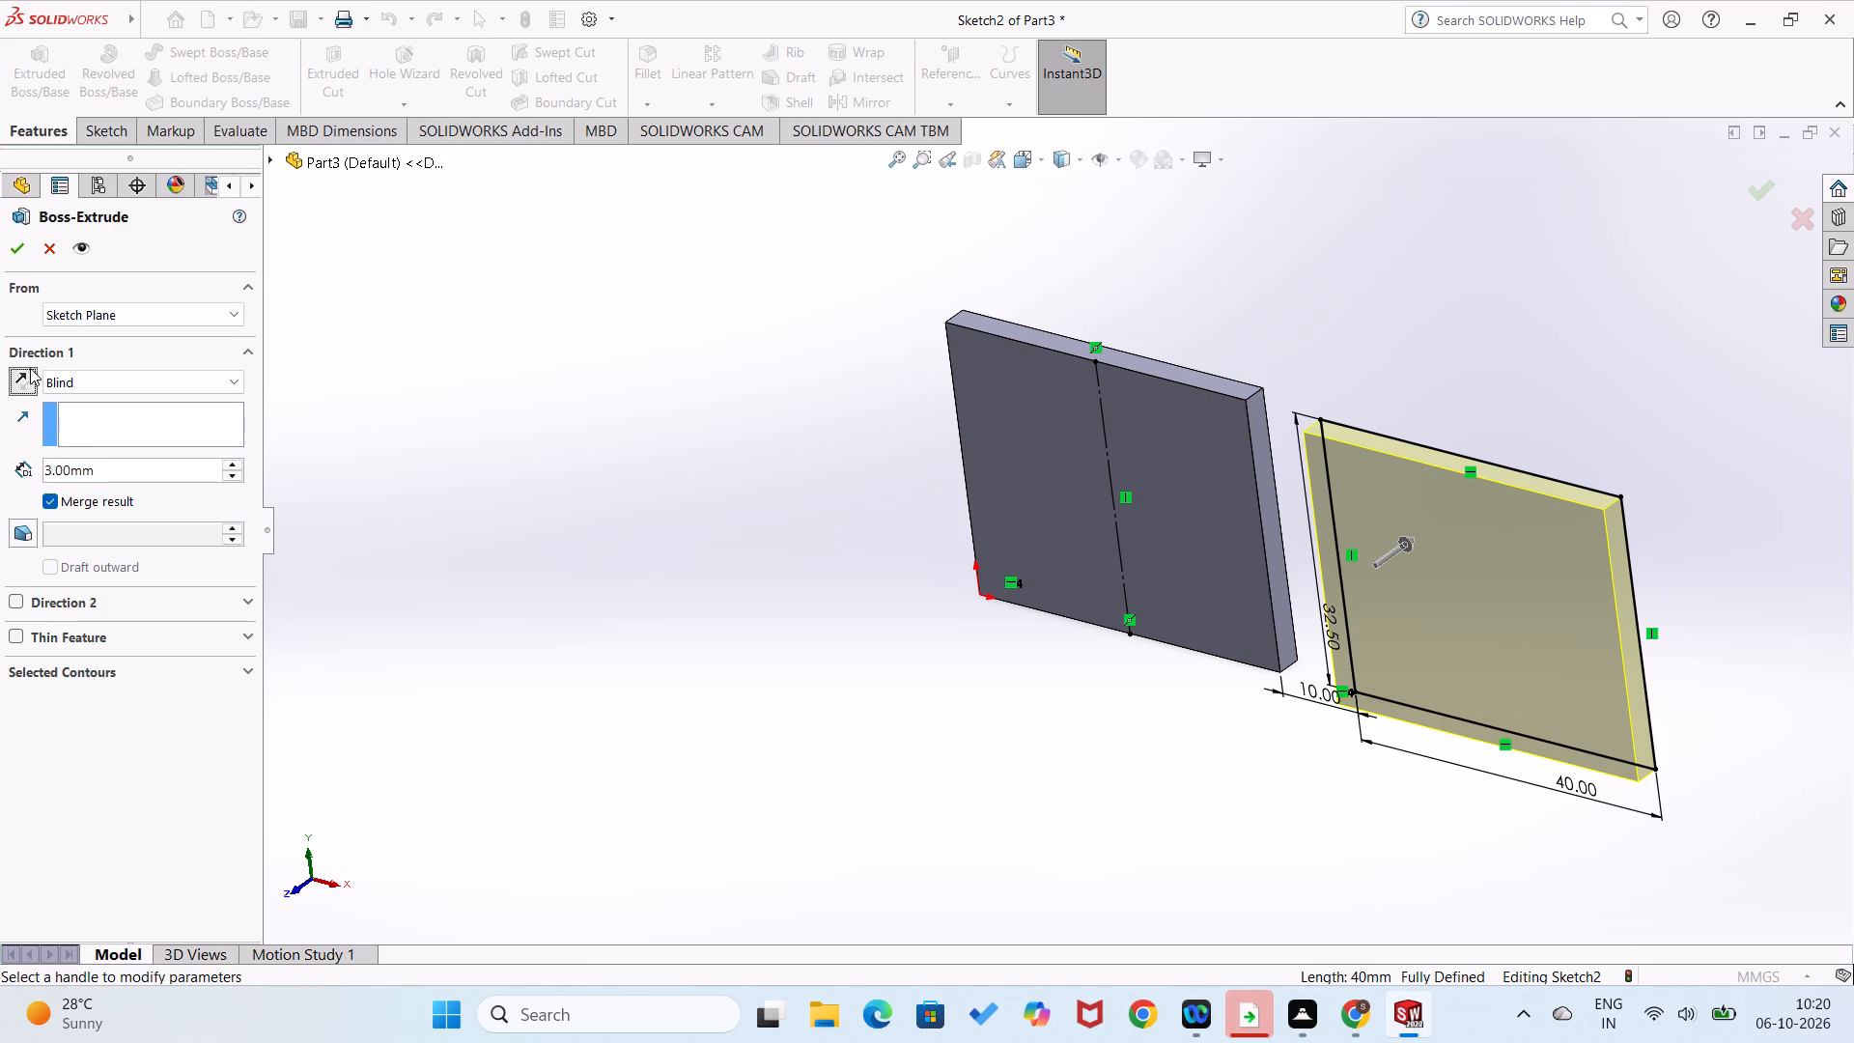
click(19, 251)
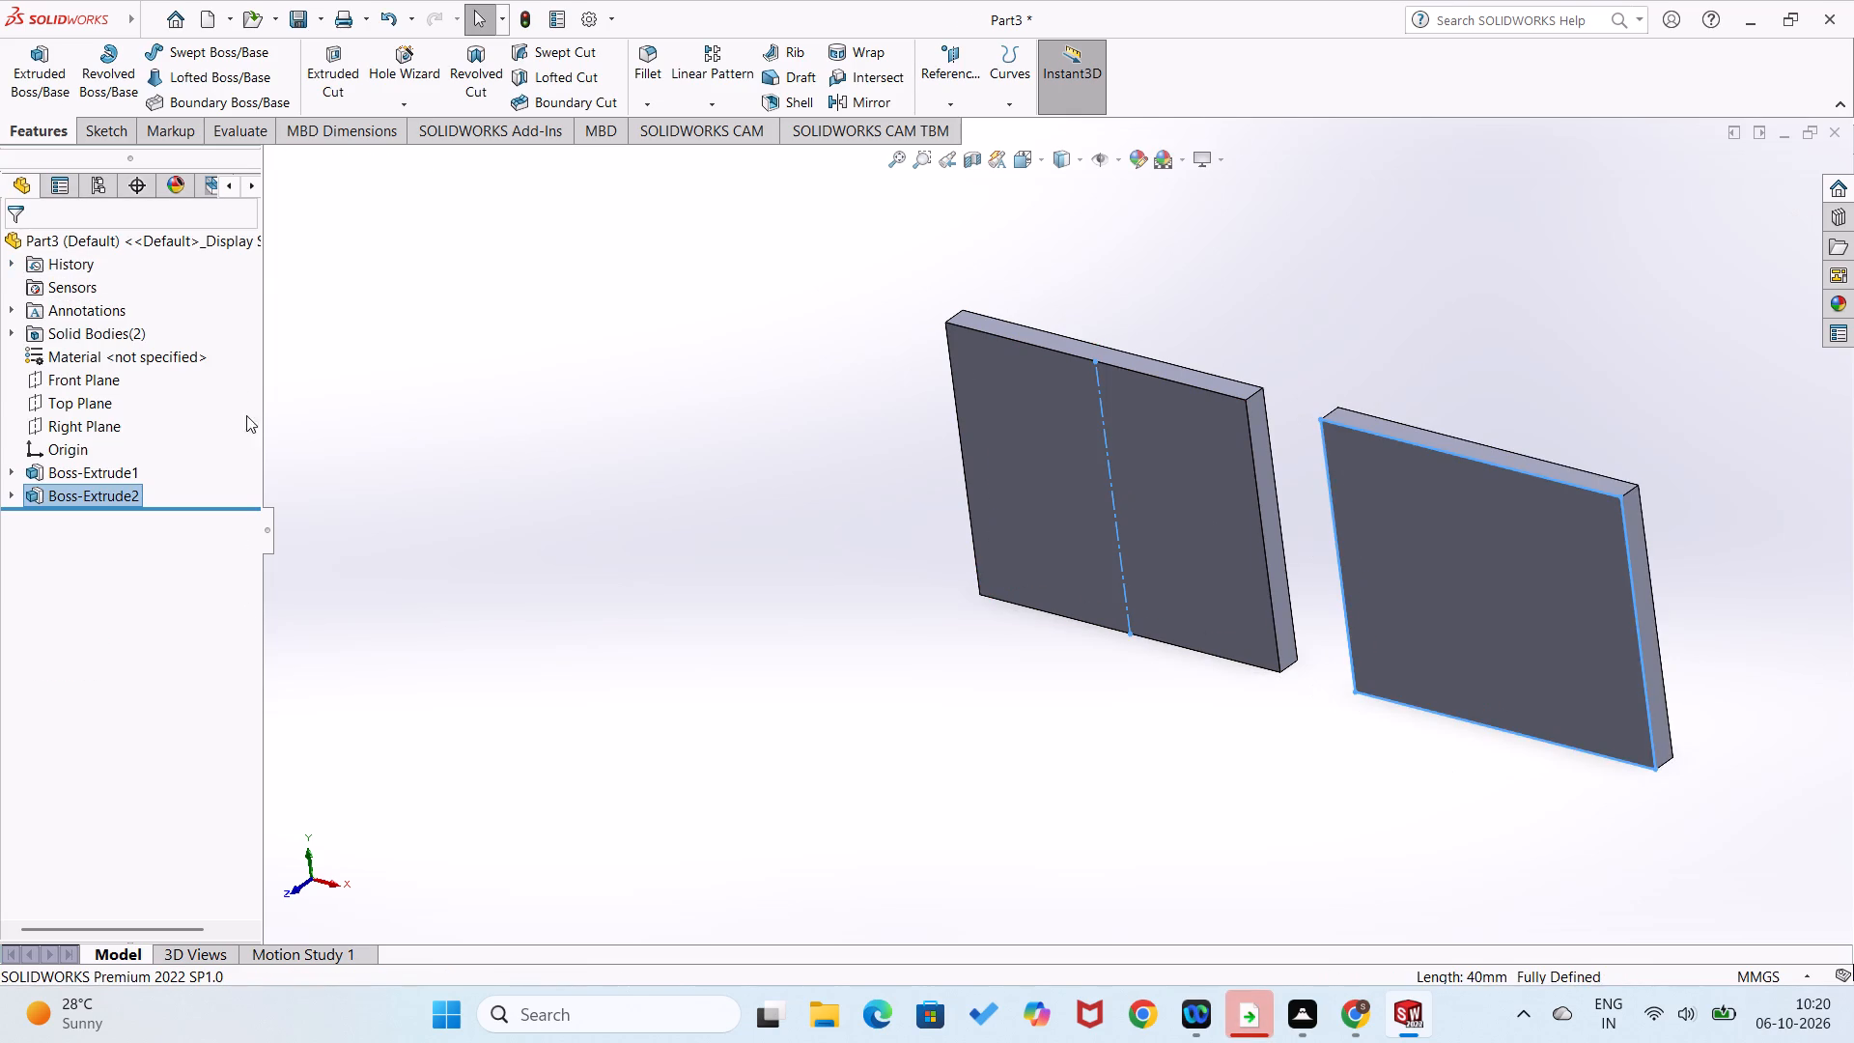
click(399, 493)
scroll(509, 576, up, 2)
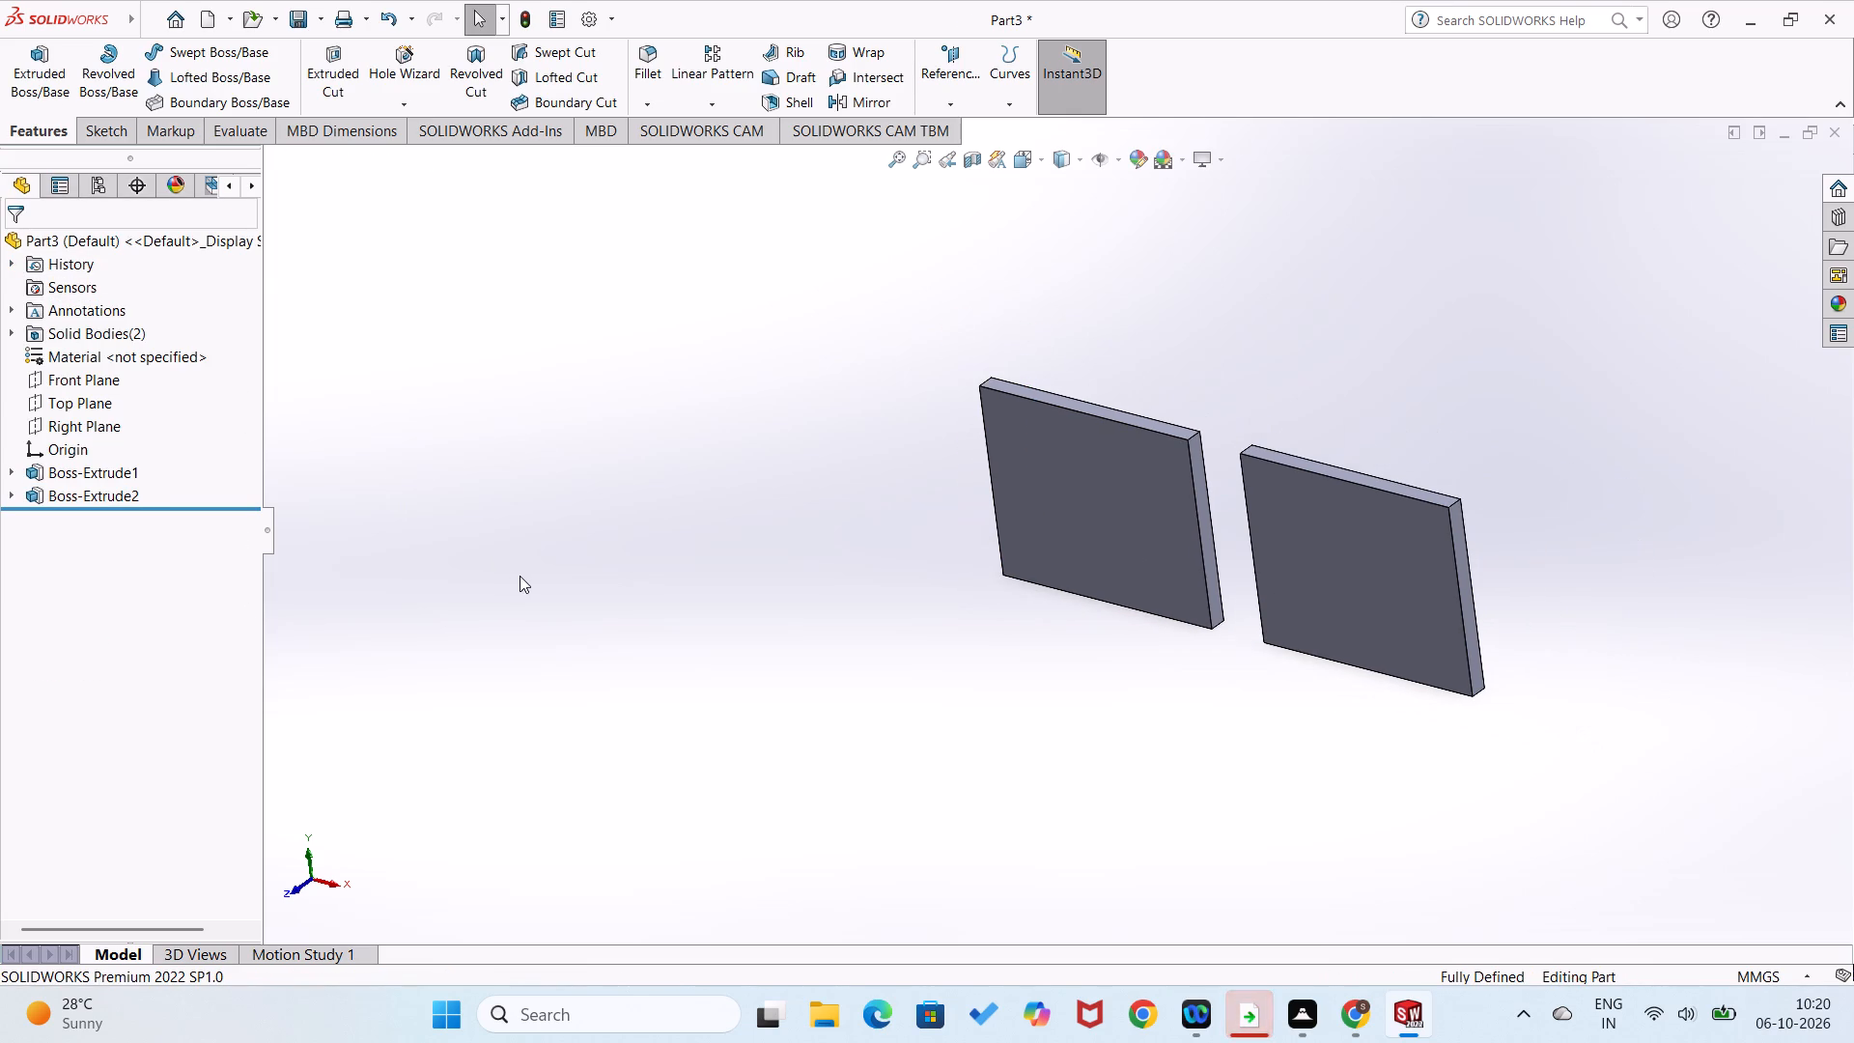
On the first plate's front face, sketch a corner rectangle about 39.3 × 33.5 mm above the plate.
key(period)
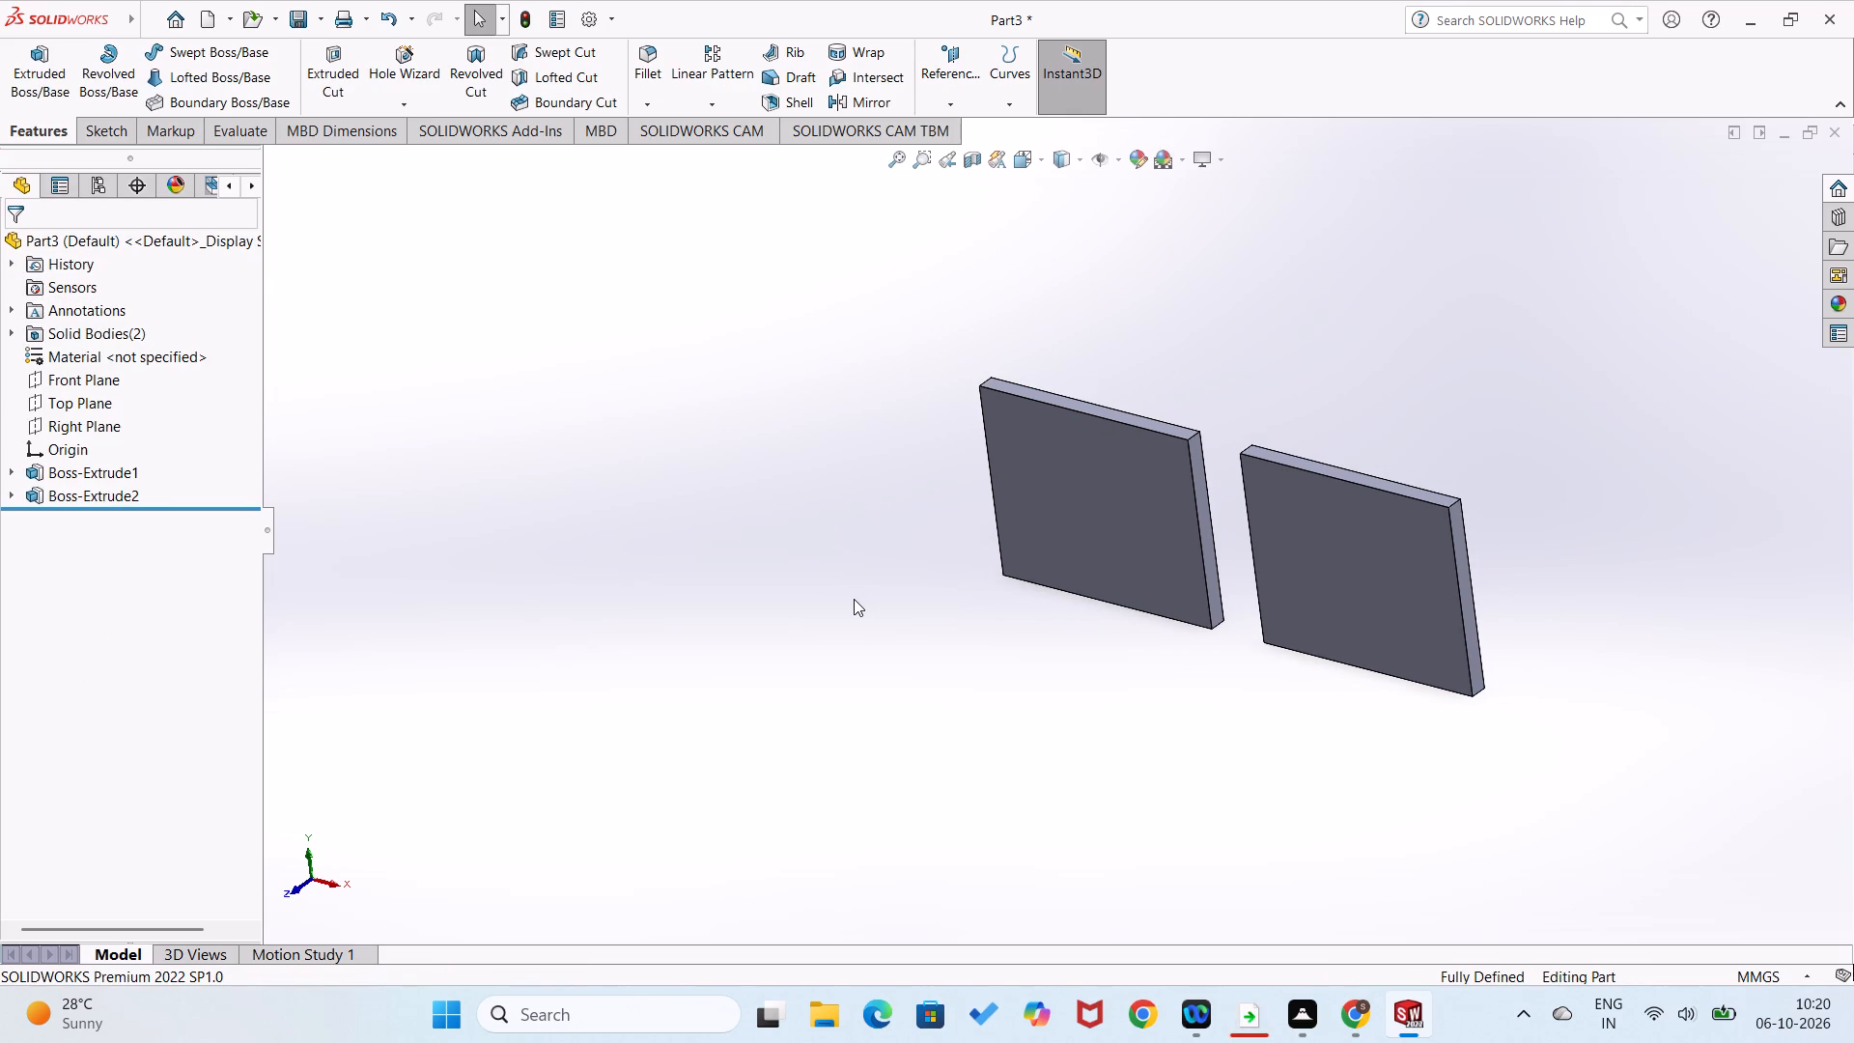
key(7)
right_click(1035, 480)
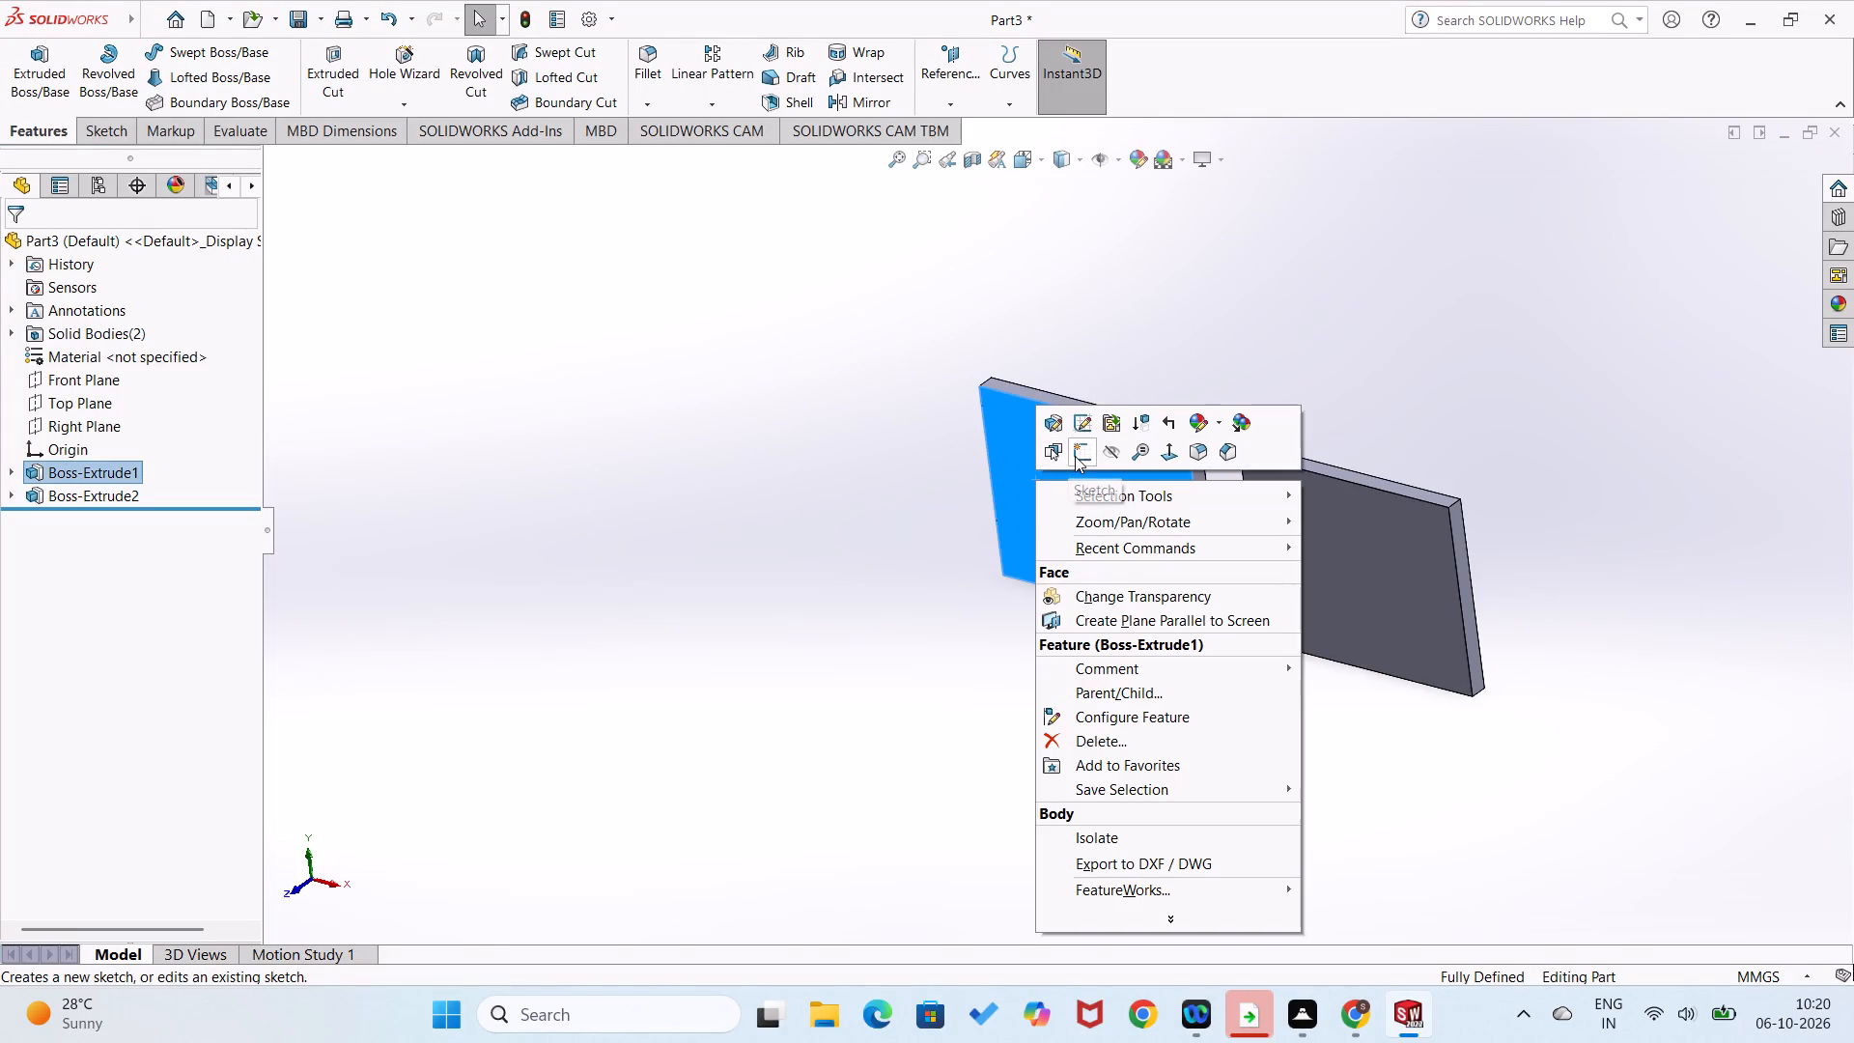
click(1082, 455)
click(501, 514)
scroll(500, 514, up, 1)
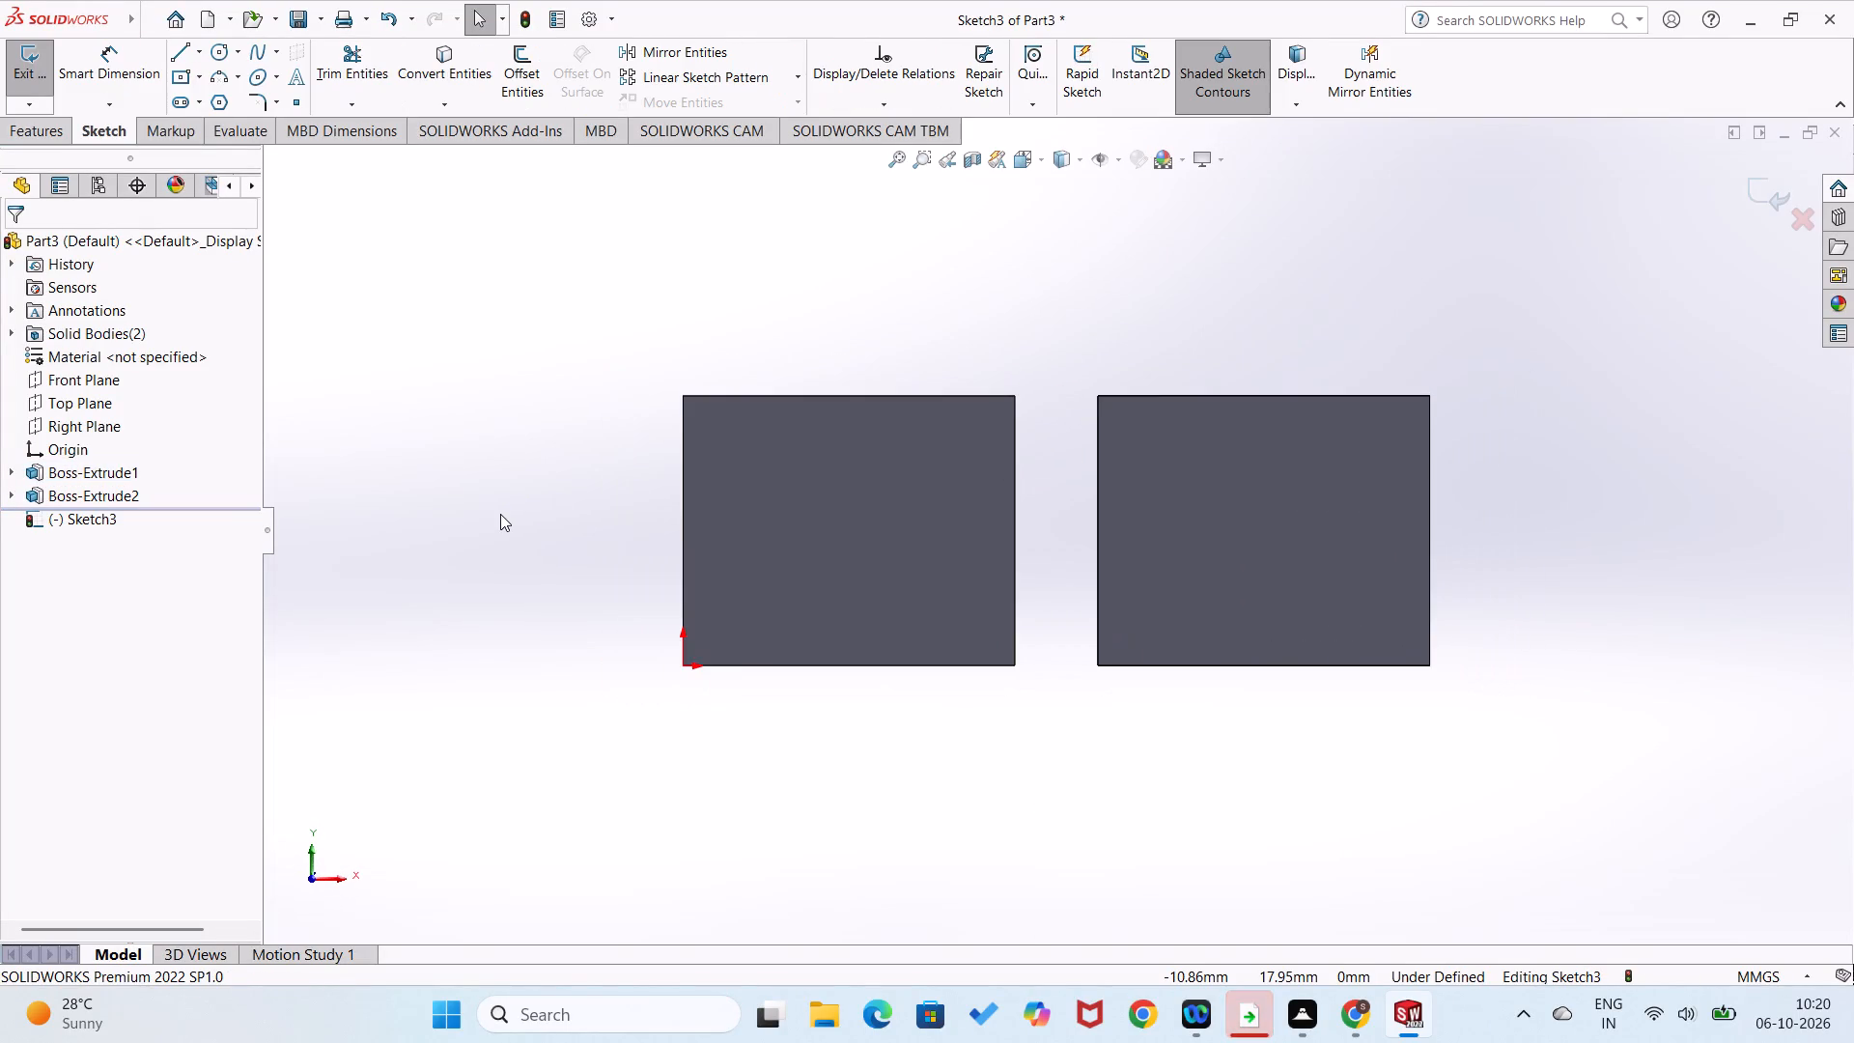
scroll(500, 514, up, 2)
right_drag(585, 482, 523, 664)
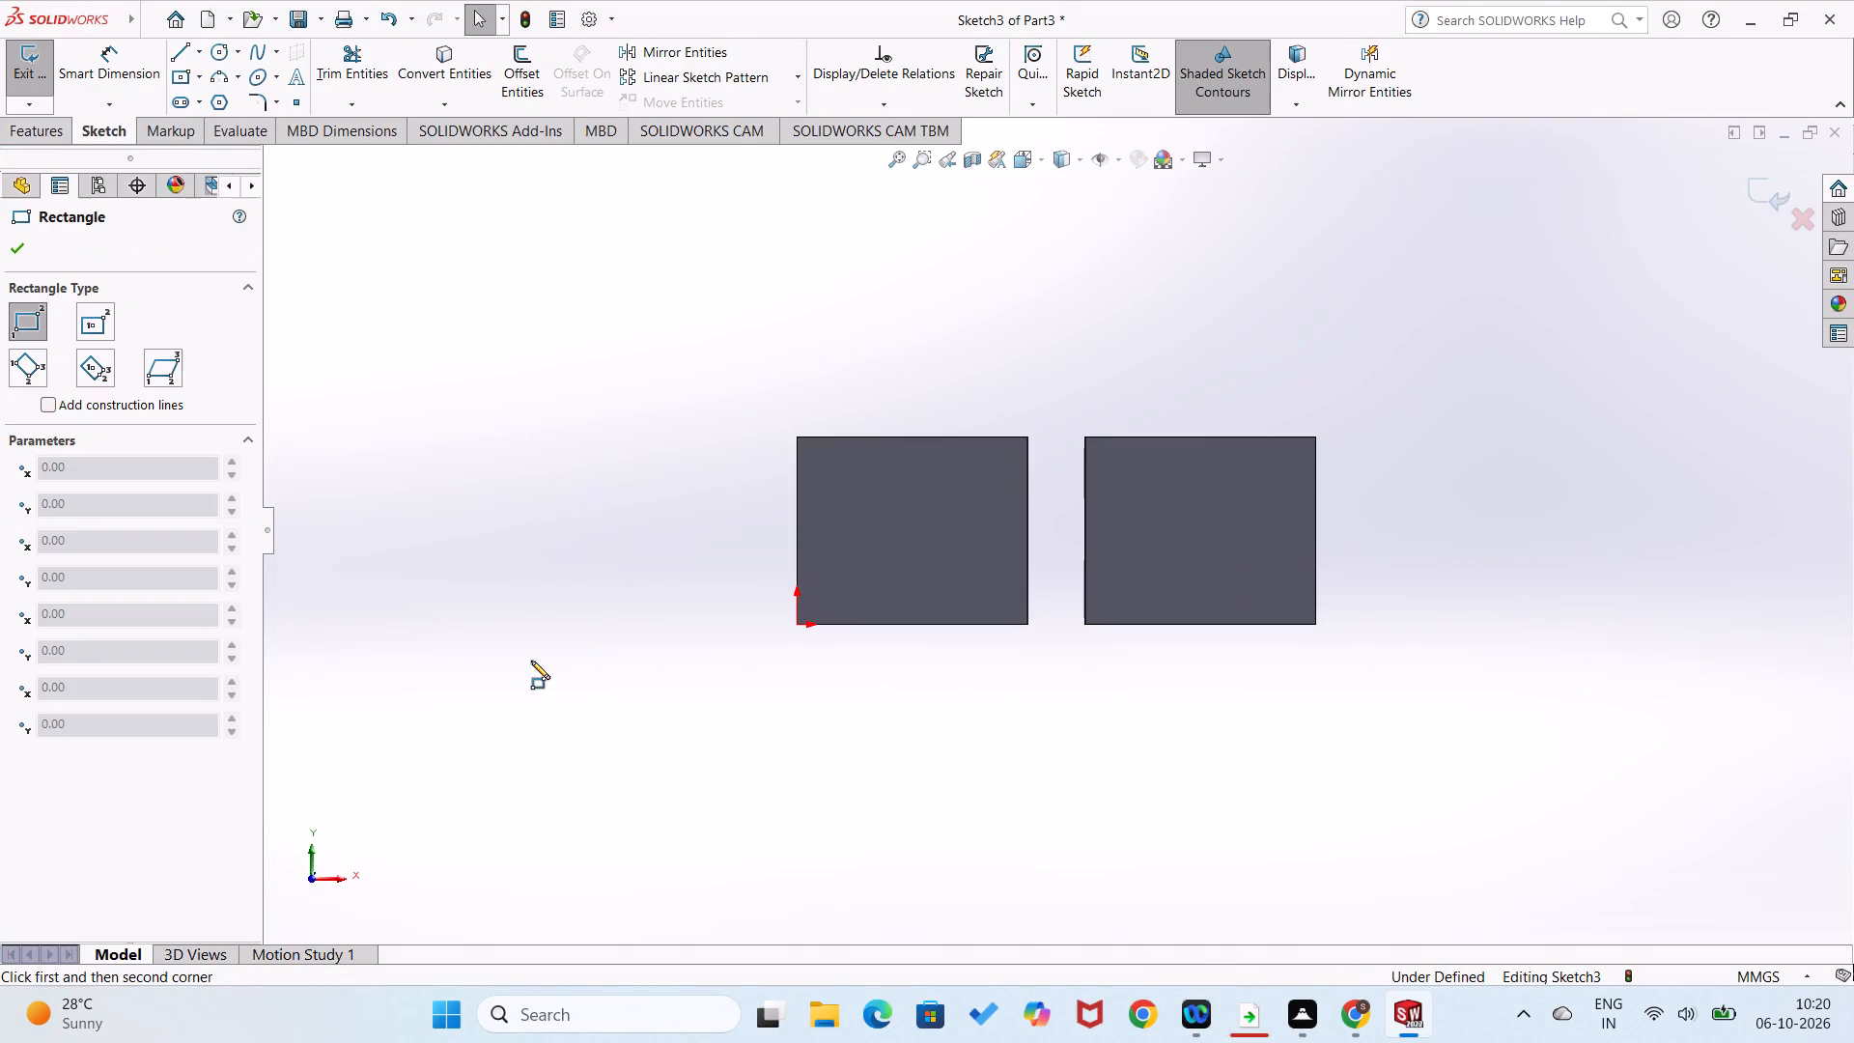
click(798, 388)
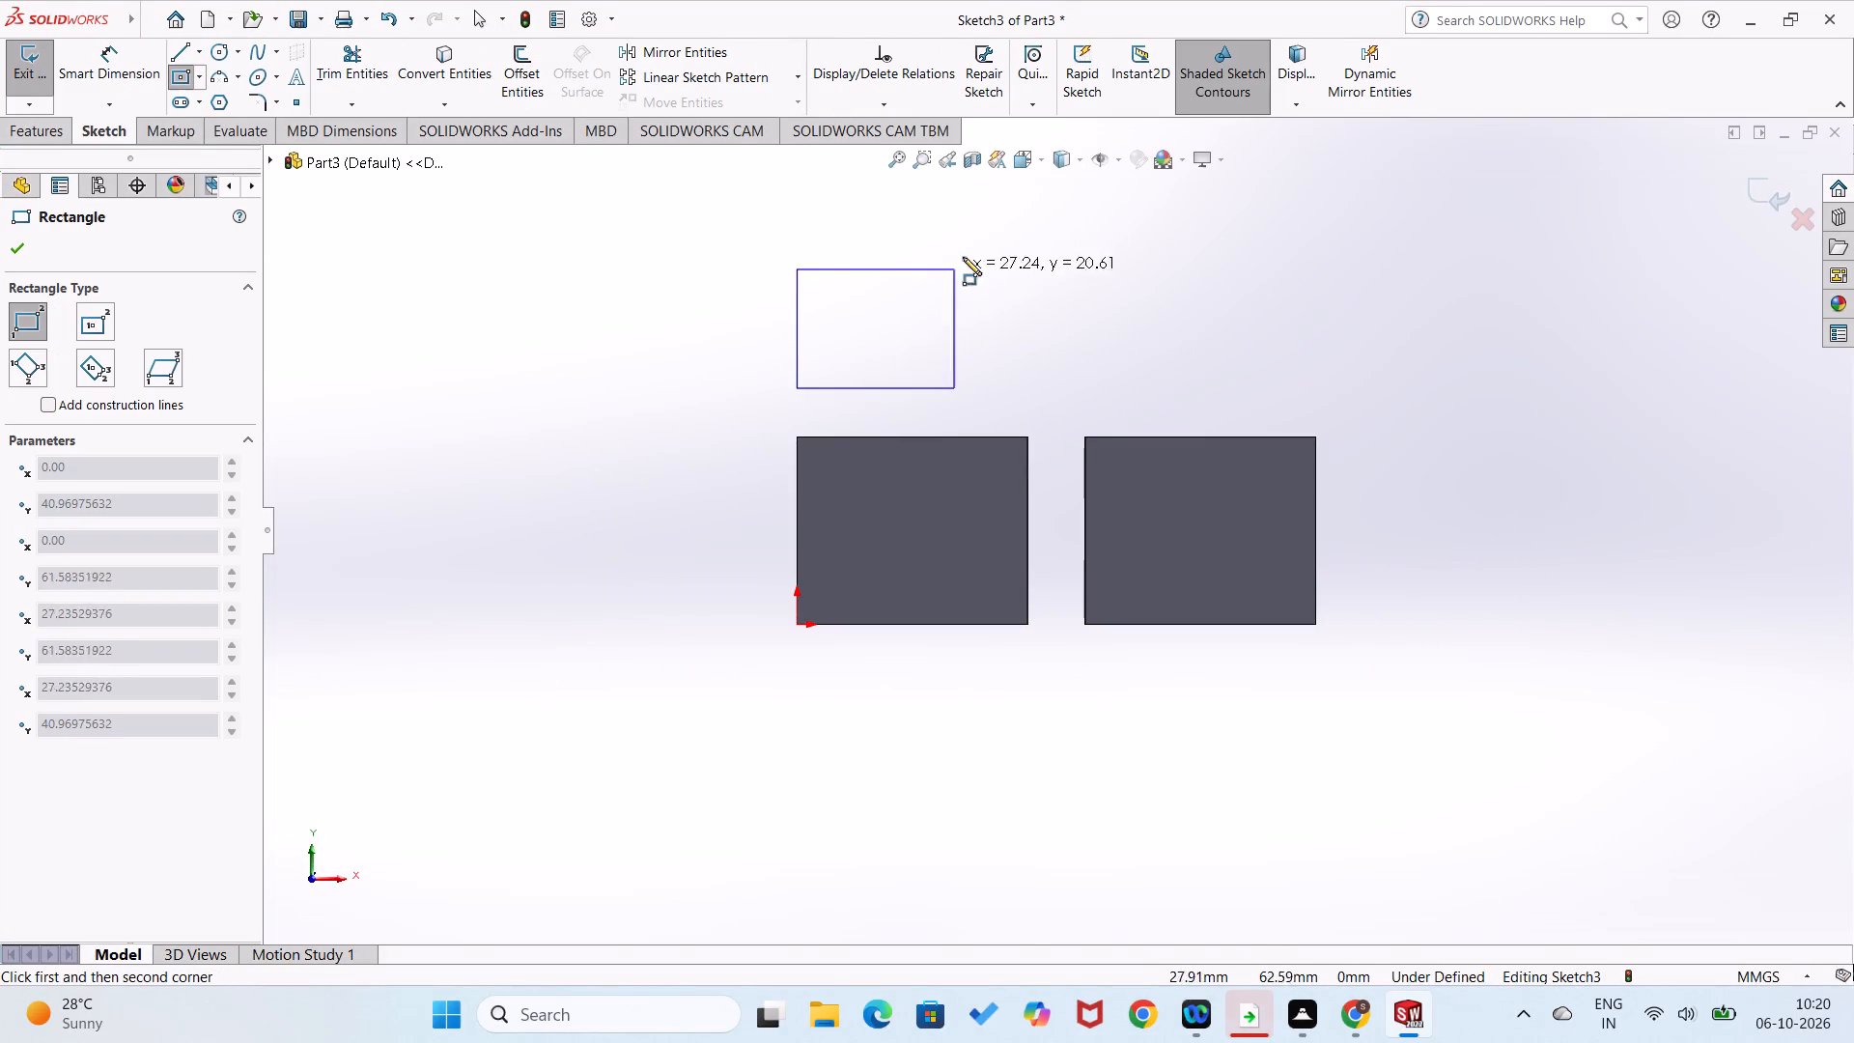
click(1024, 195)
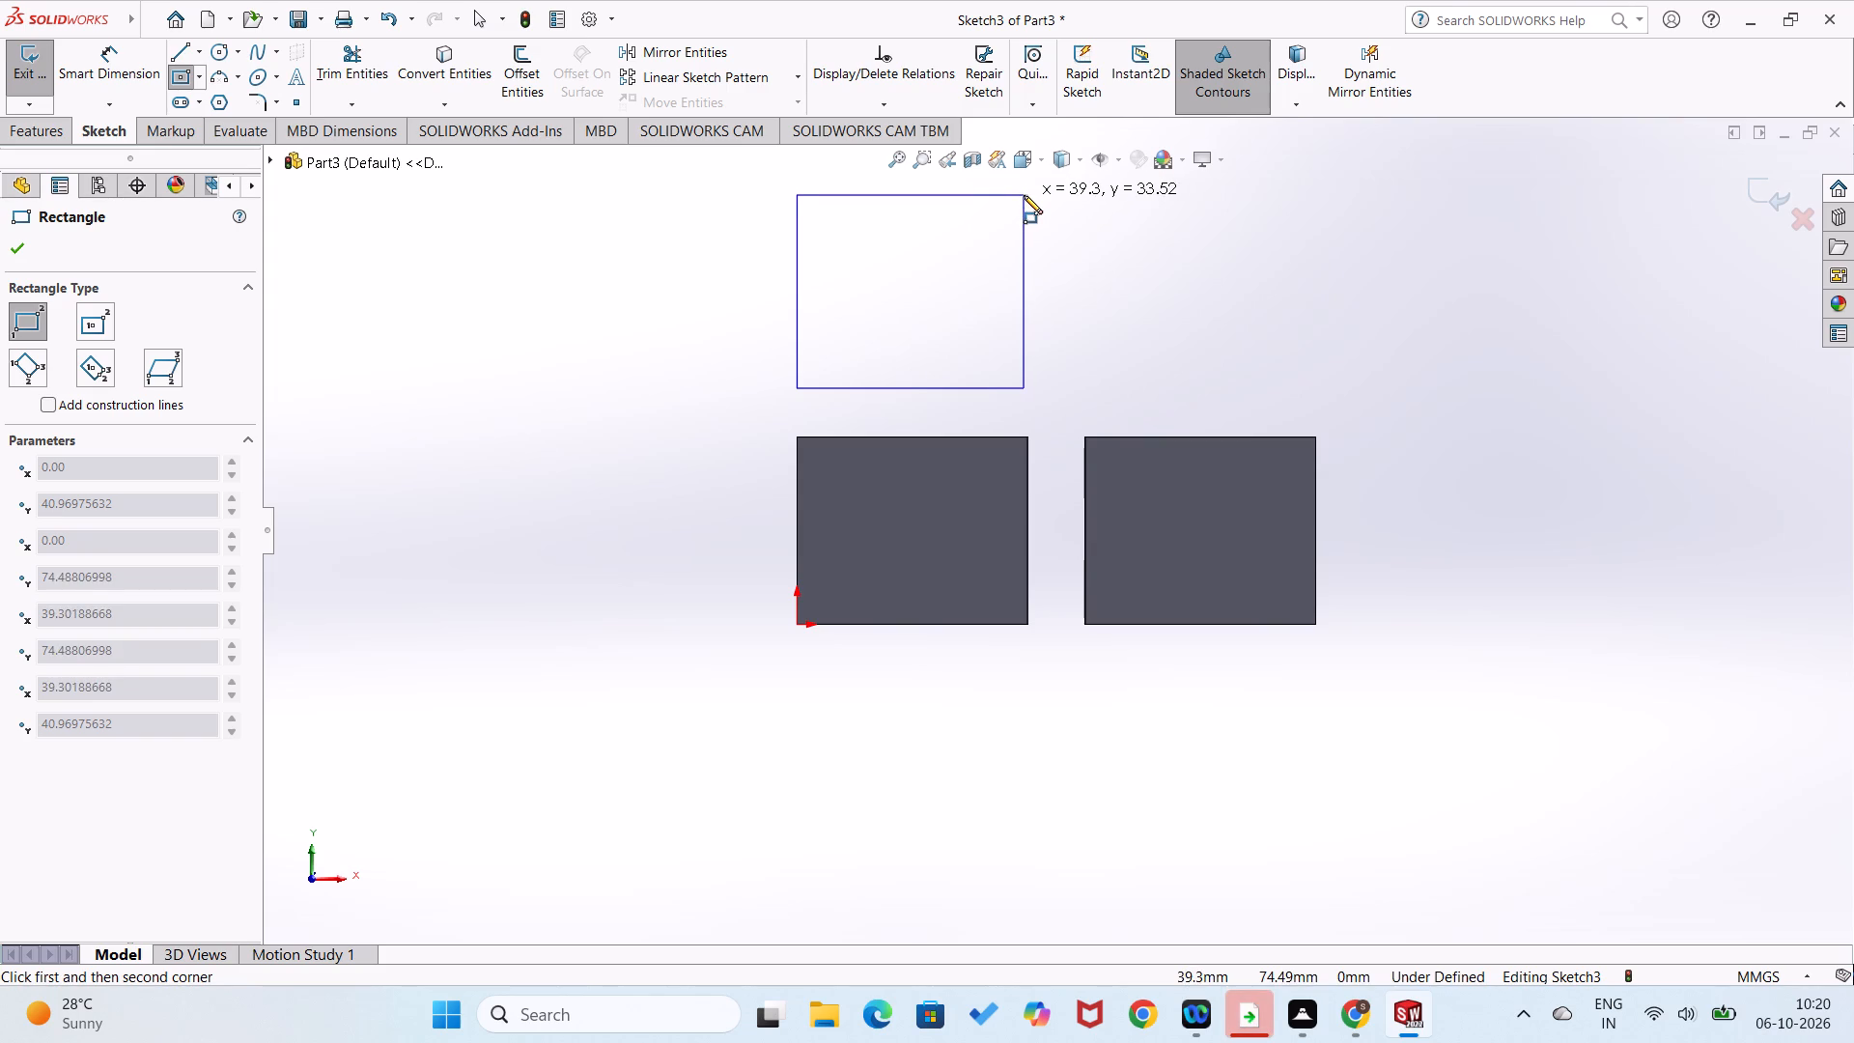
Draw a narrow rectangle about 27 mm tall just to the left of the first plate.
drag(671, 536, 740, 381)
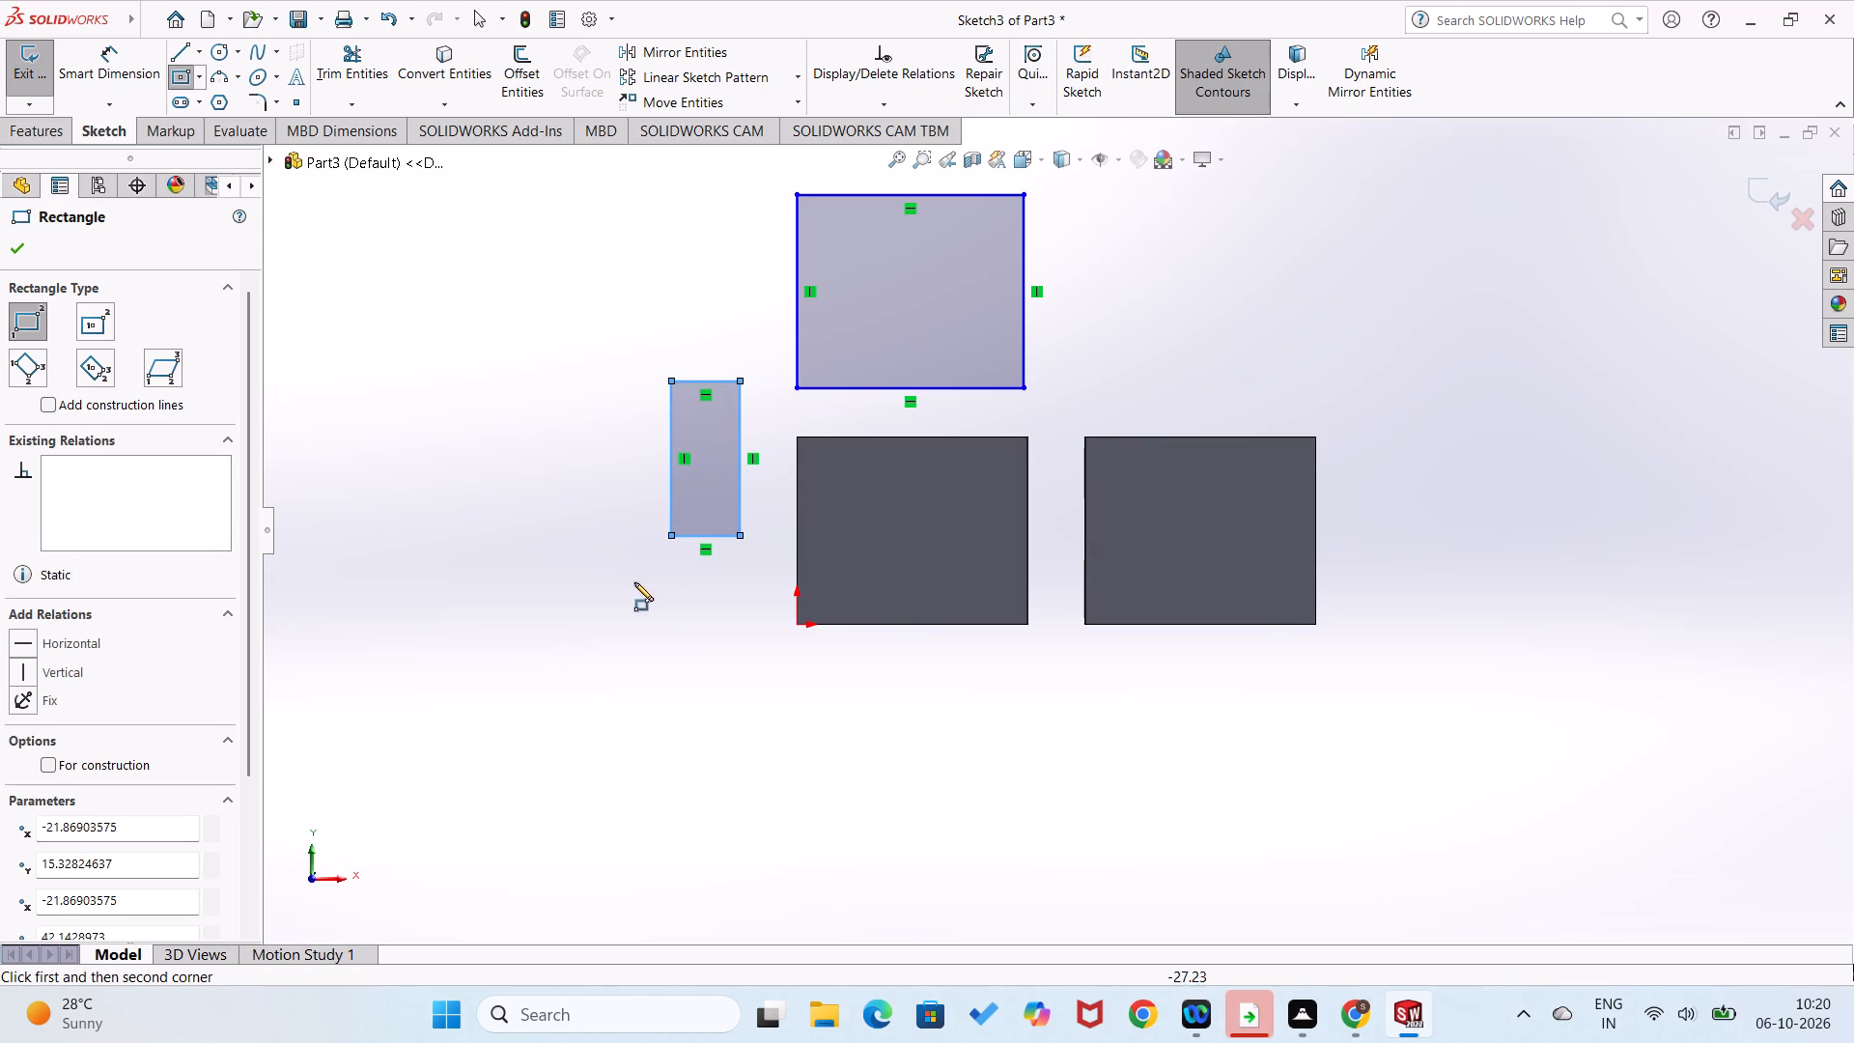
Undo the narrow rectangle drawn beside the first plate.
key(ctrl+z)
Dimension the rectangle above the first plate to 40 mm wide and 32.5 mm high.
scroll(641, 578, up, 2)
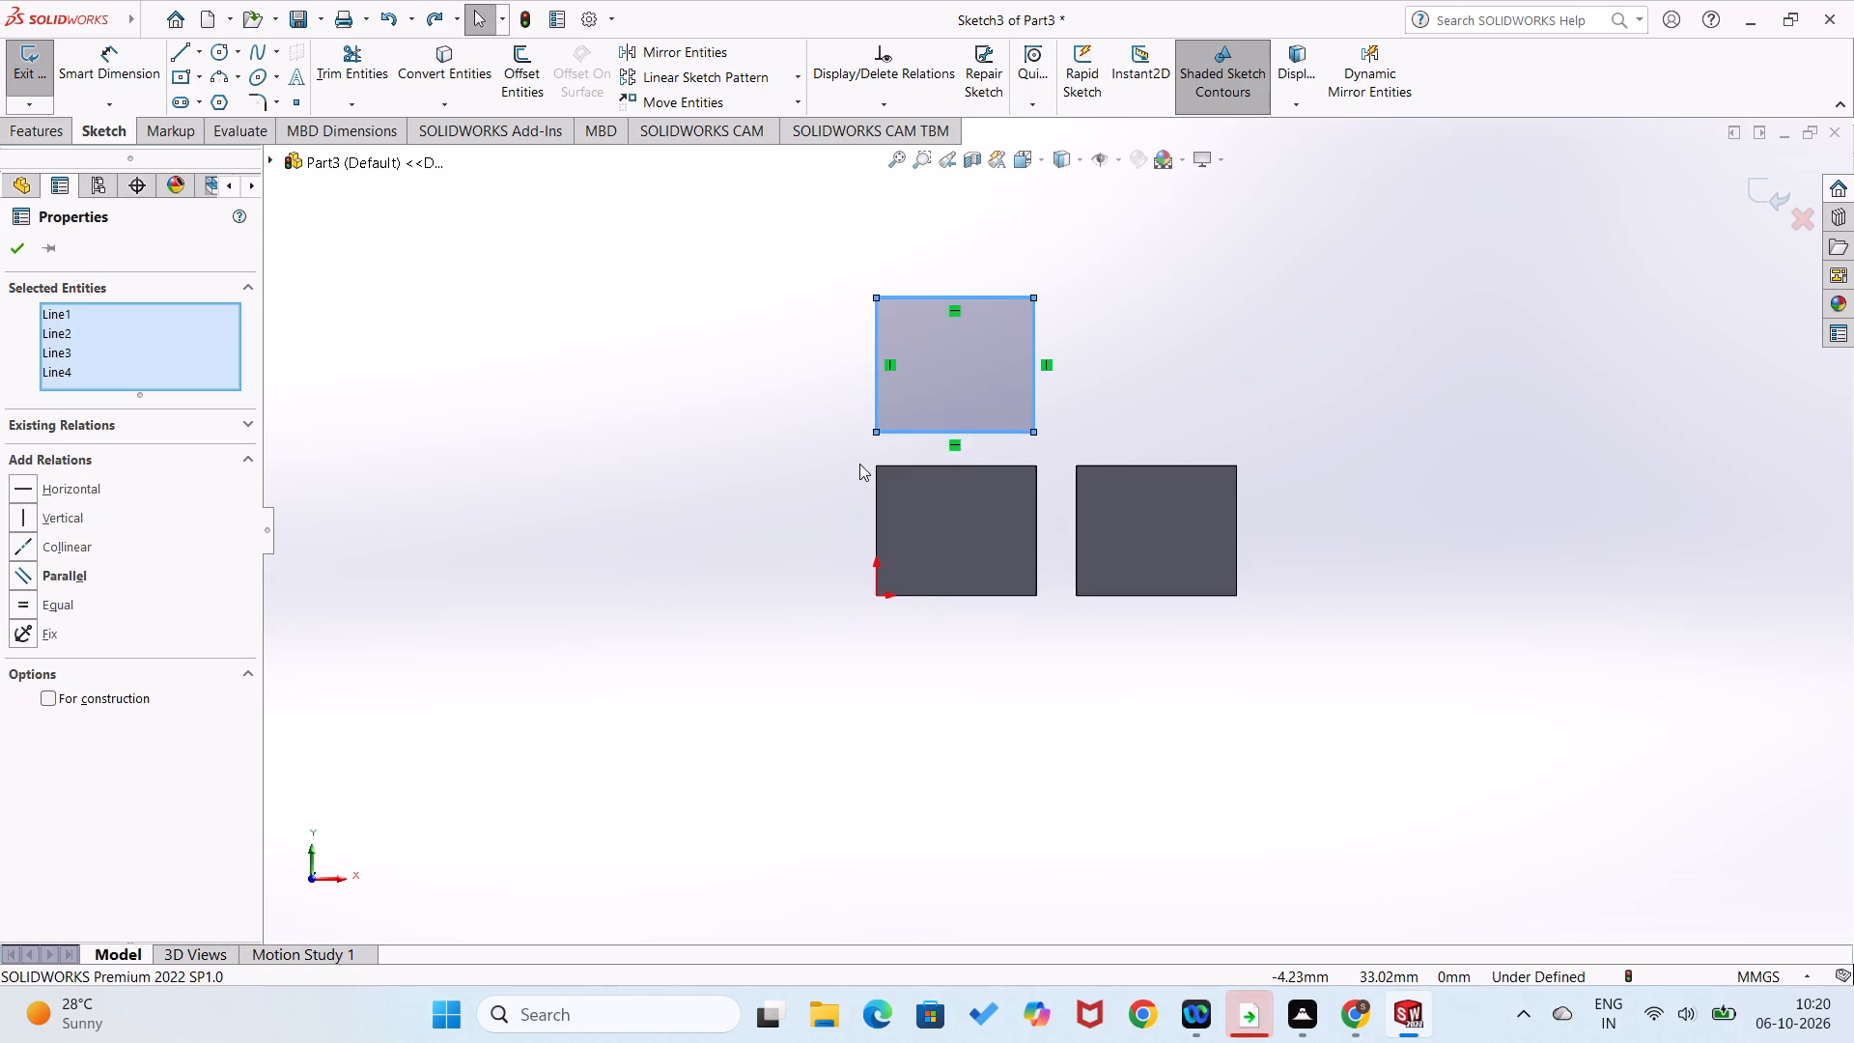
scroll(859, 464, up, 1)
scroll(859, 464, down, 4)
right_drag(645, 745, 713, 536)
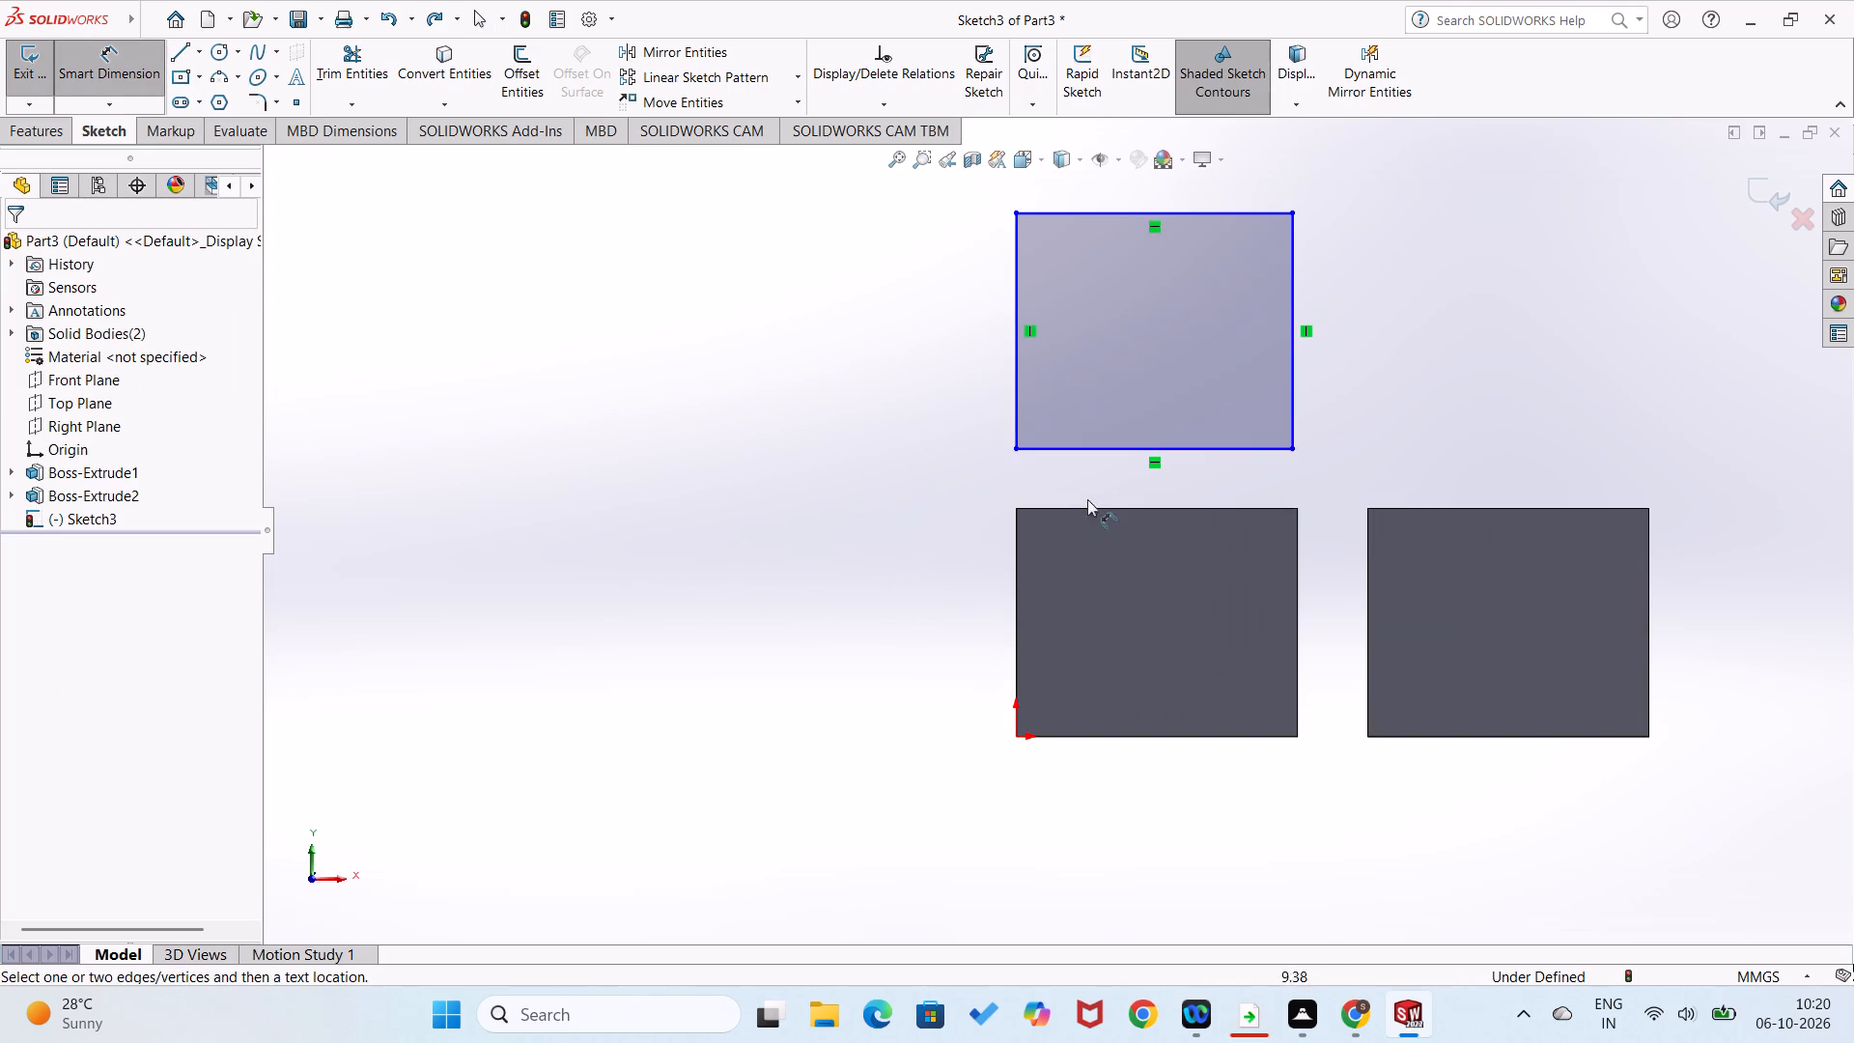
click(1106, 448)
click(1107, 478)
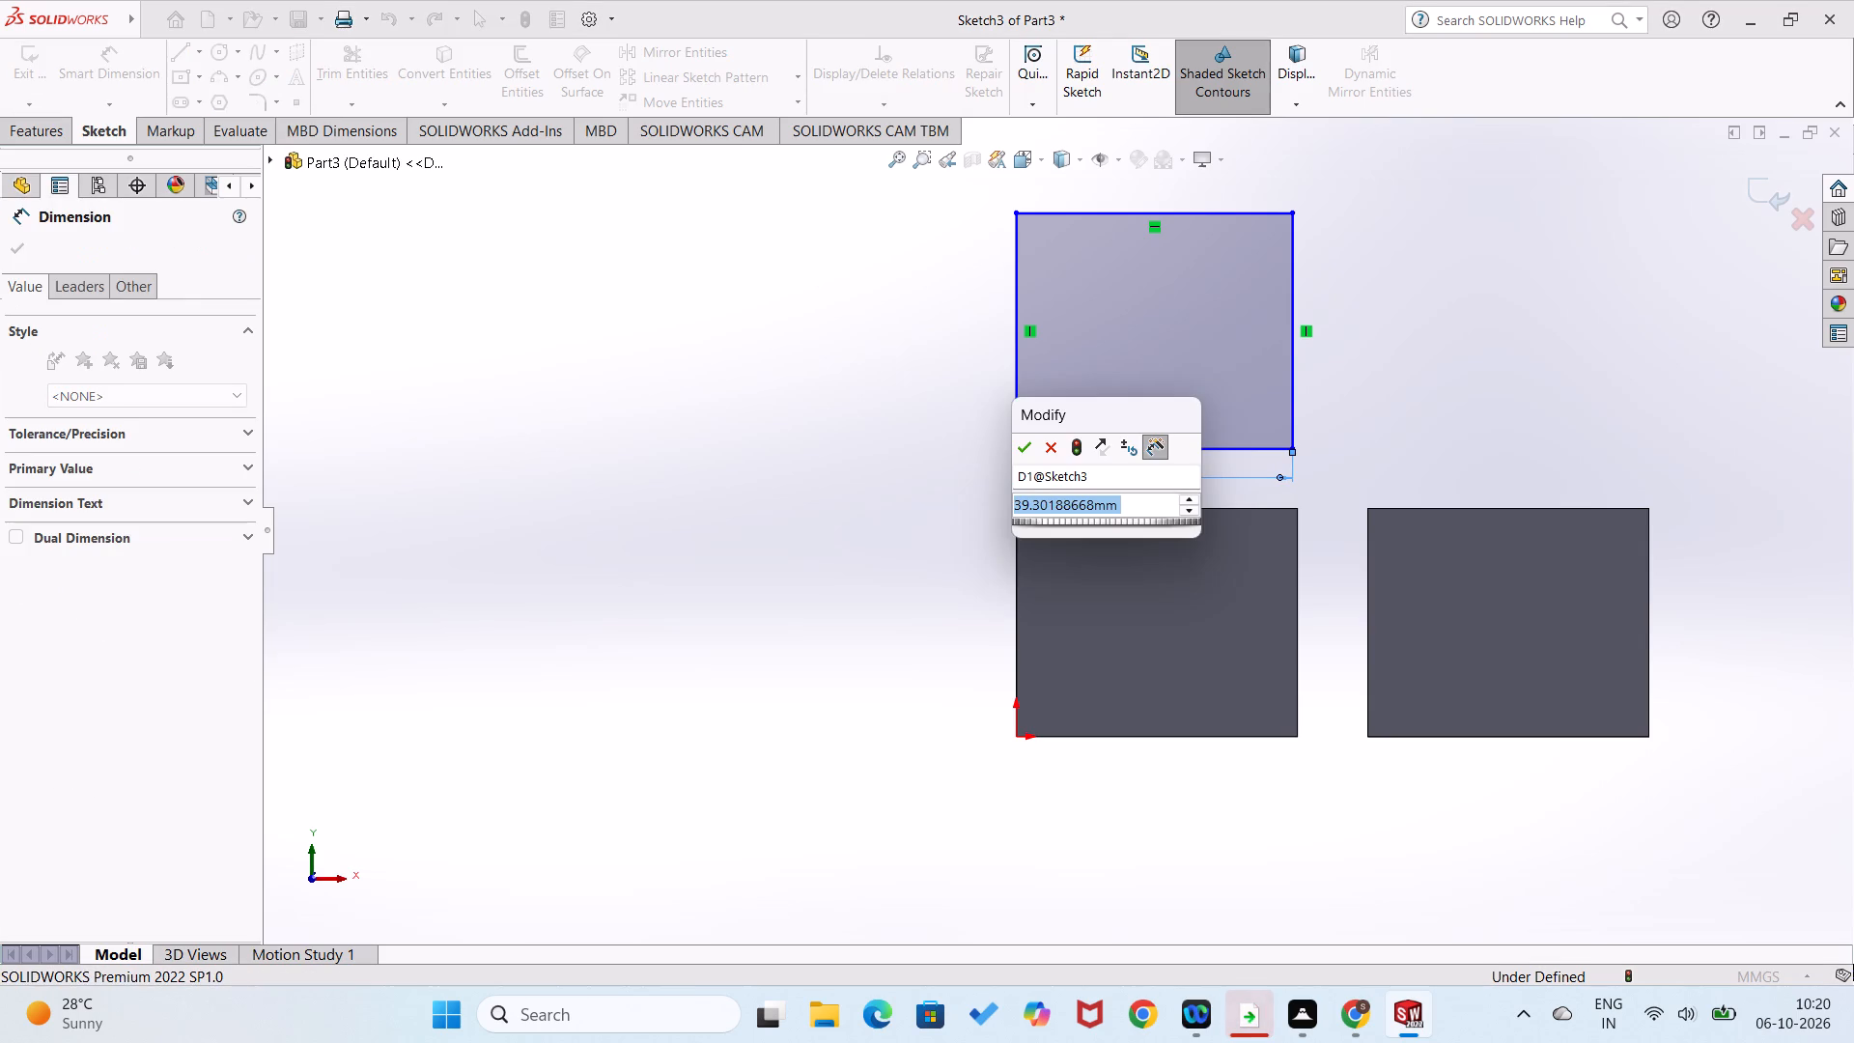
text(40)
key(Return)
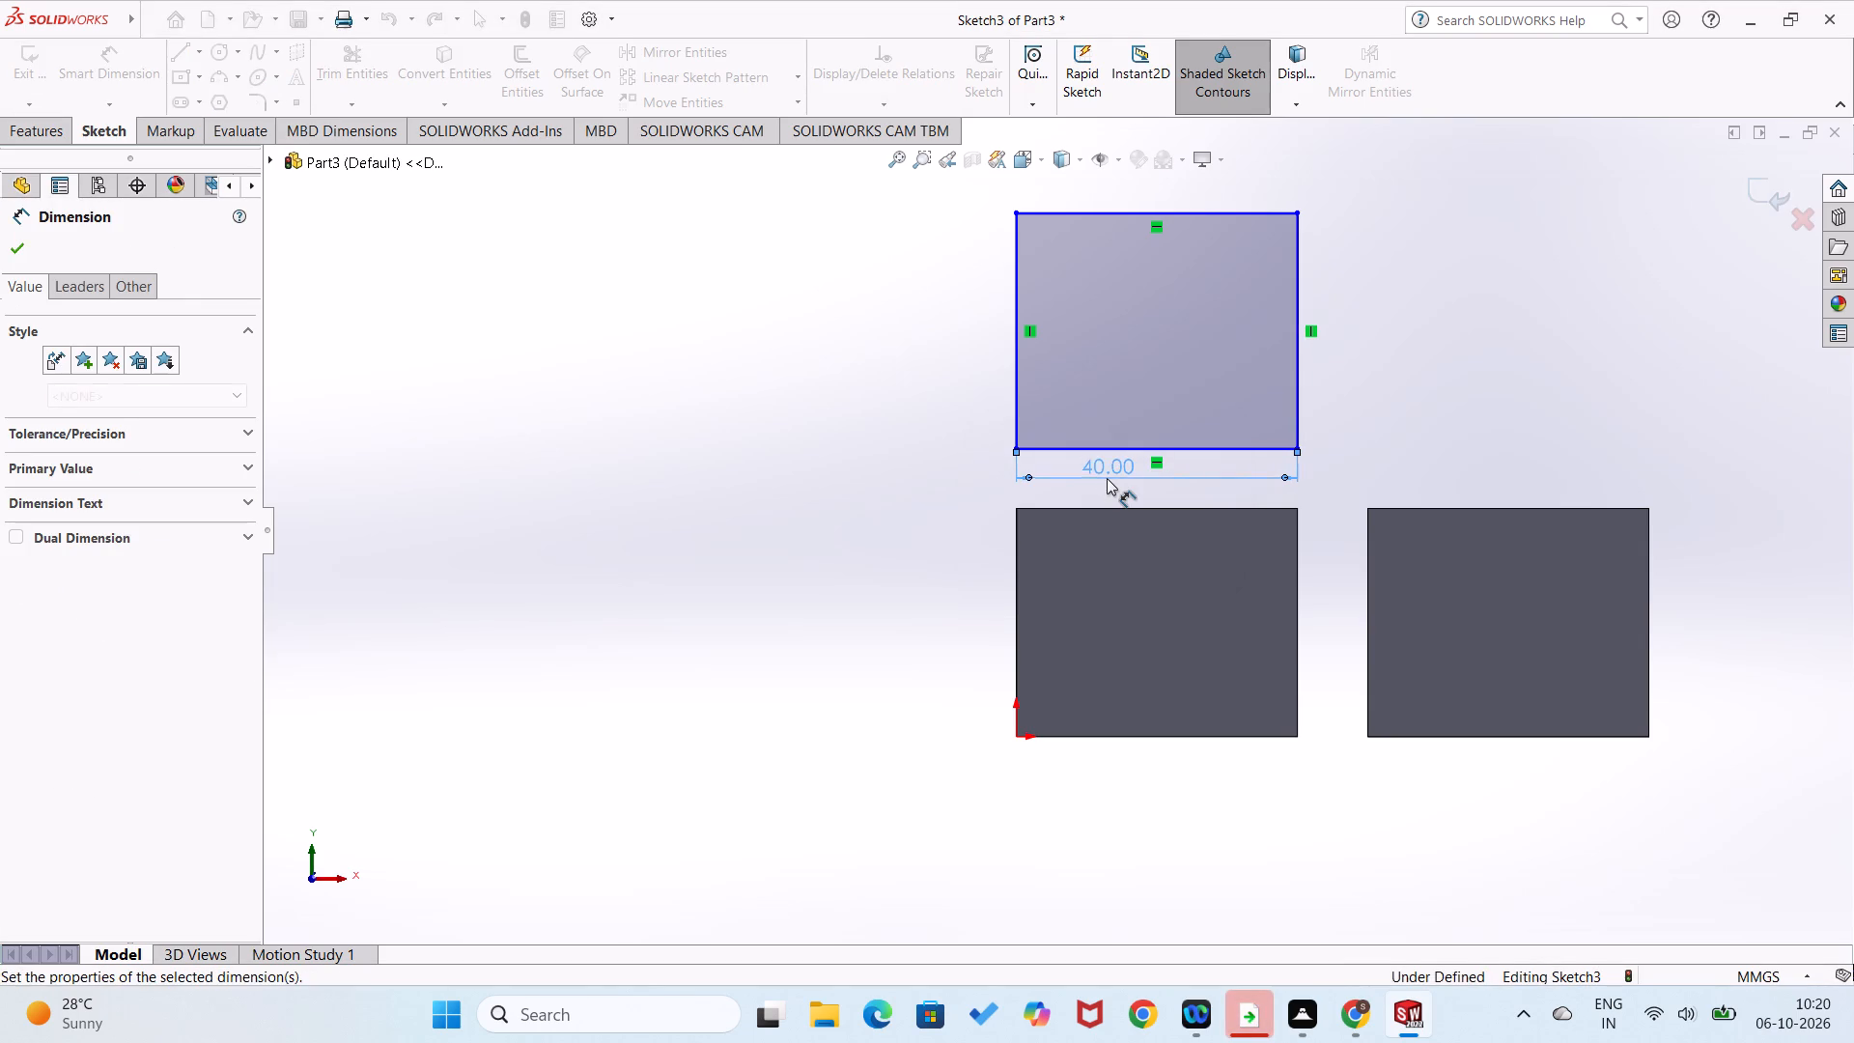
click(922, 600)
click(1019, 409)
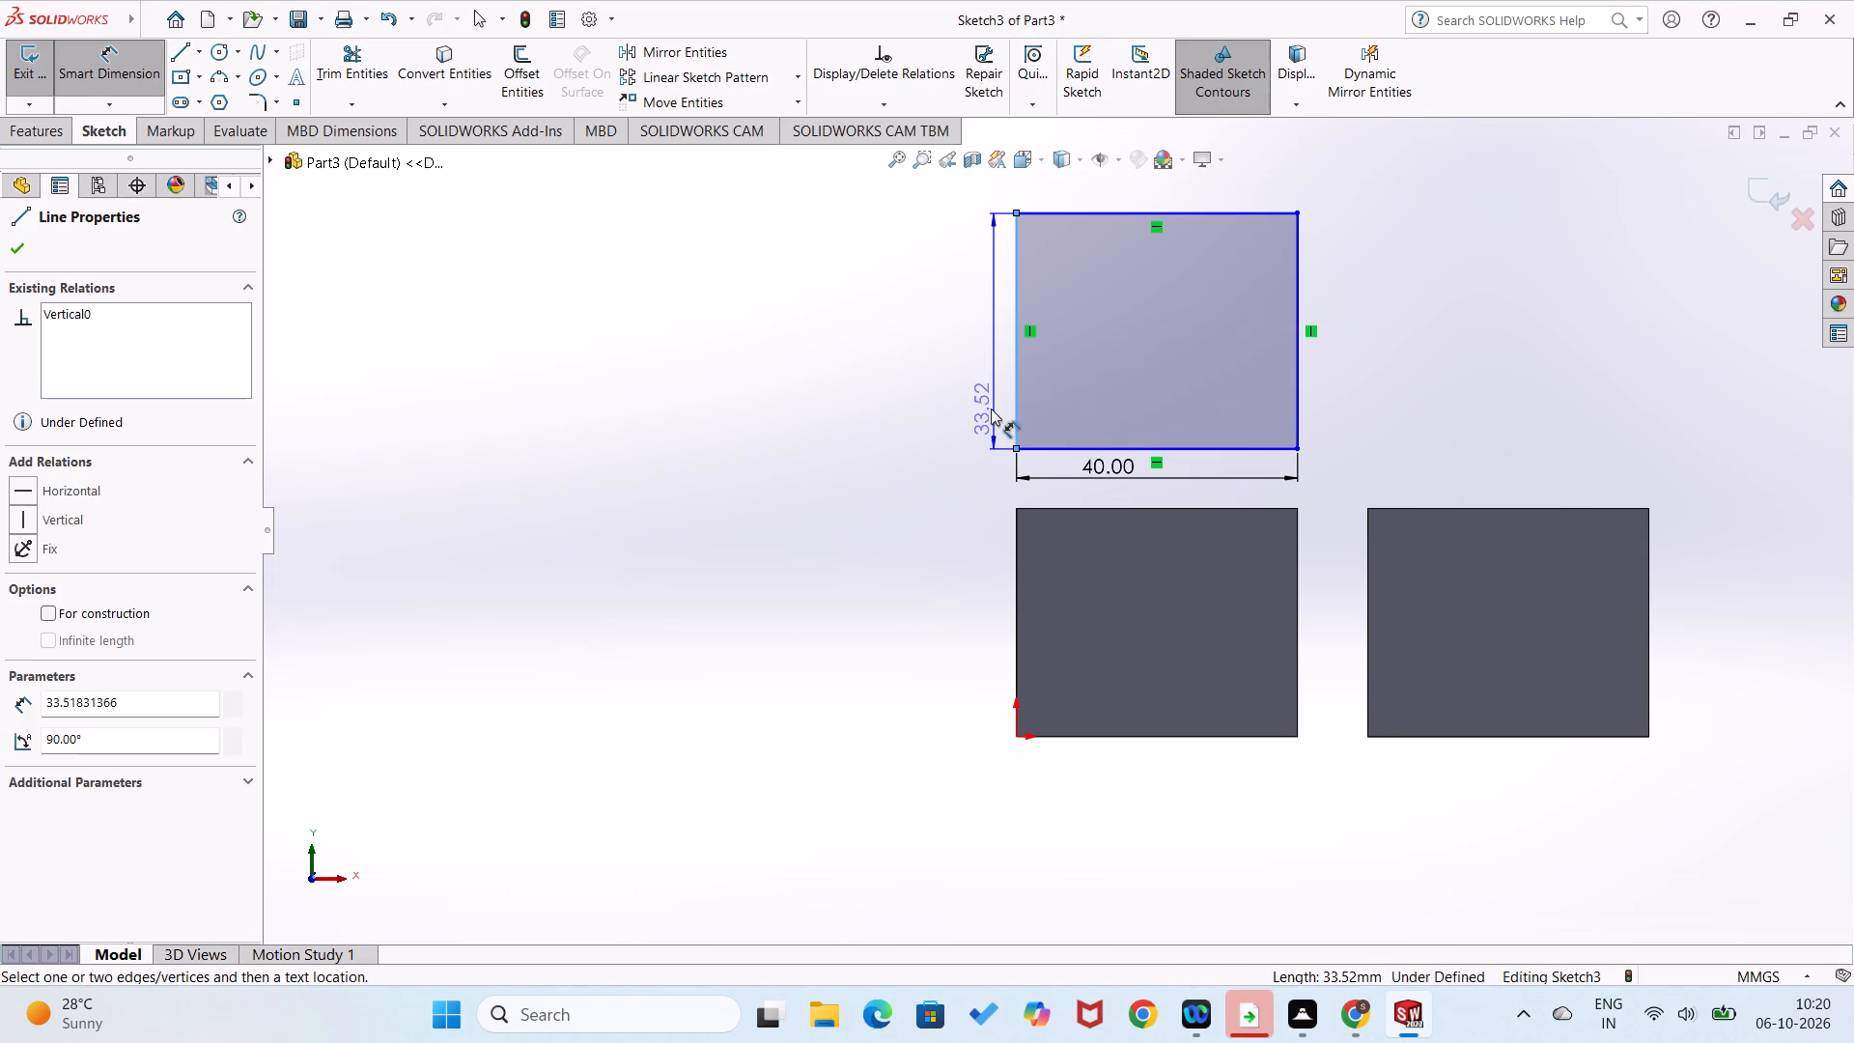
click(984, 409)
text(32.5)
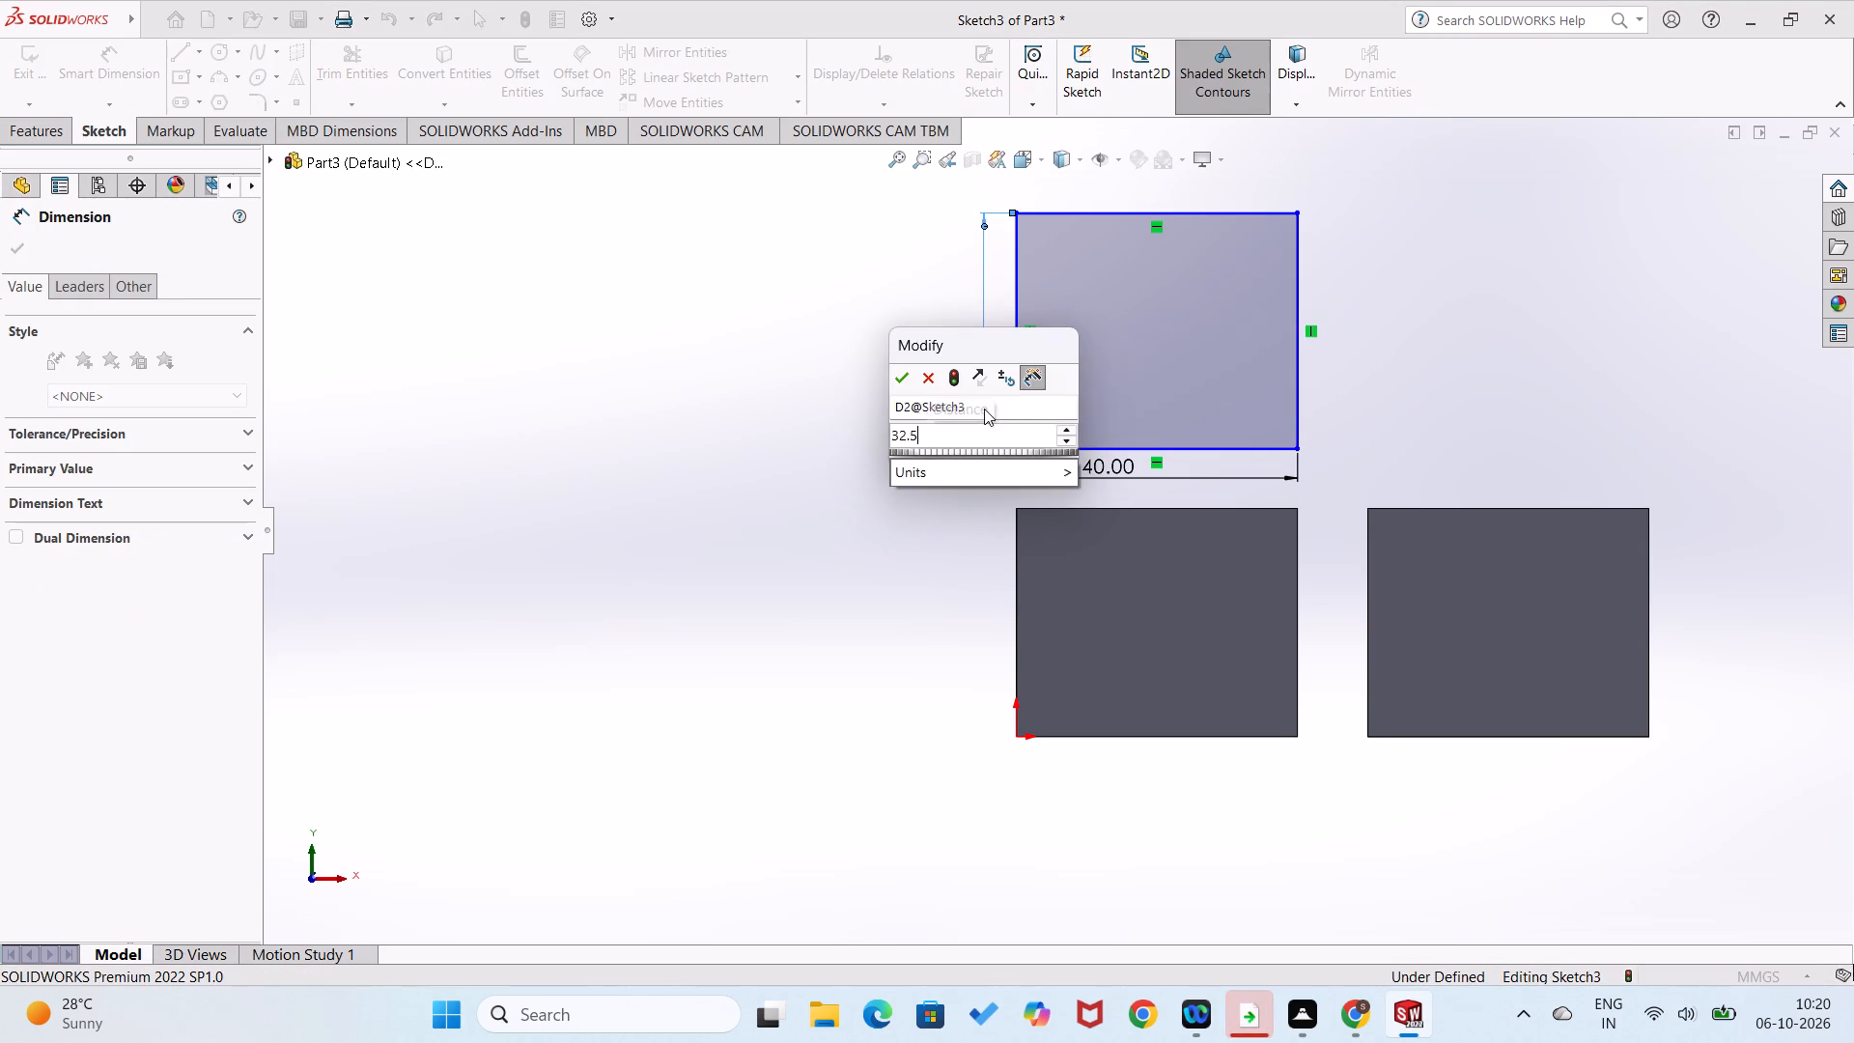
key(Return)
click(963, 560)
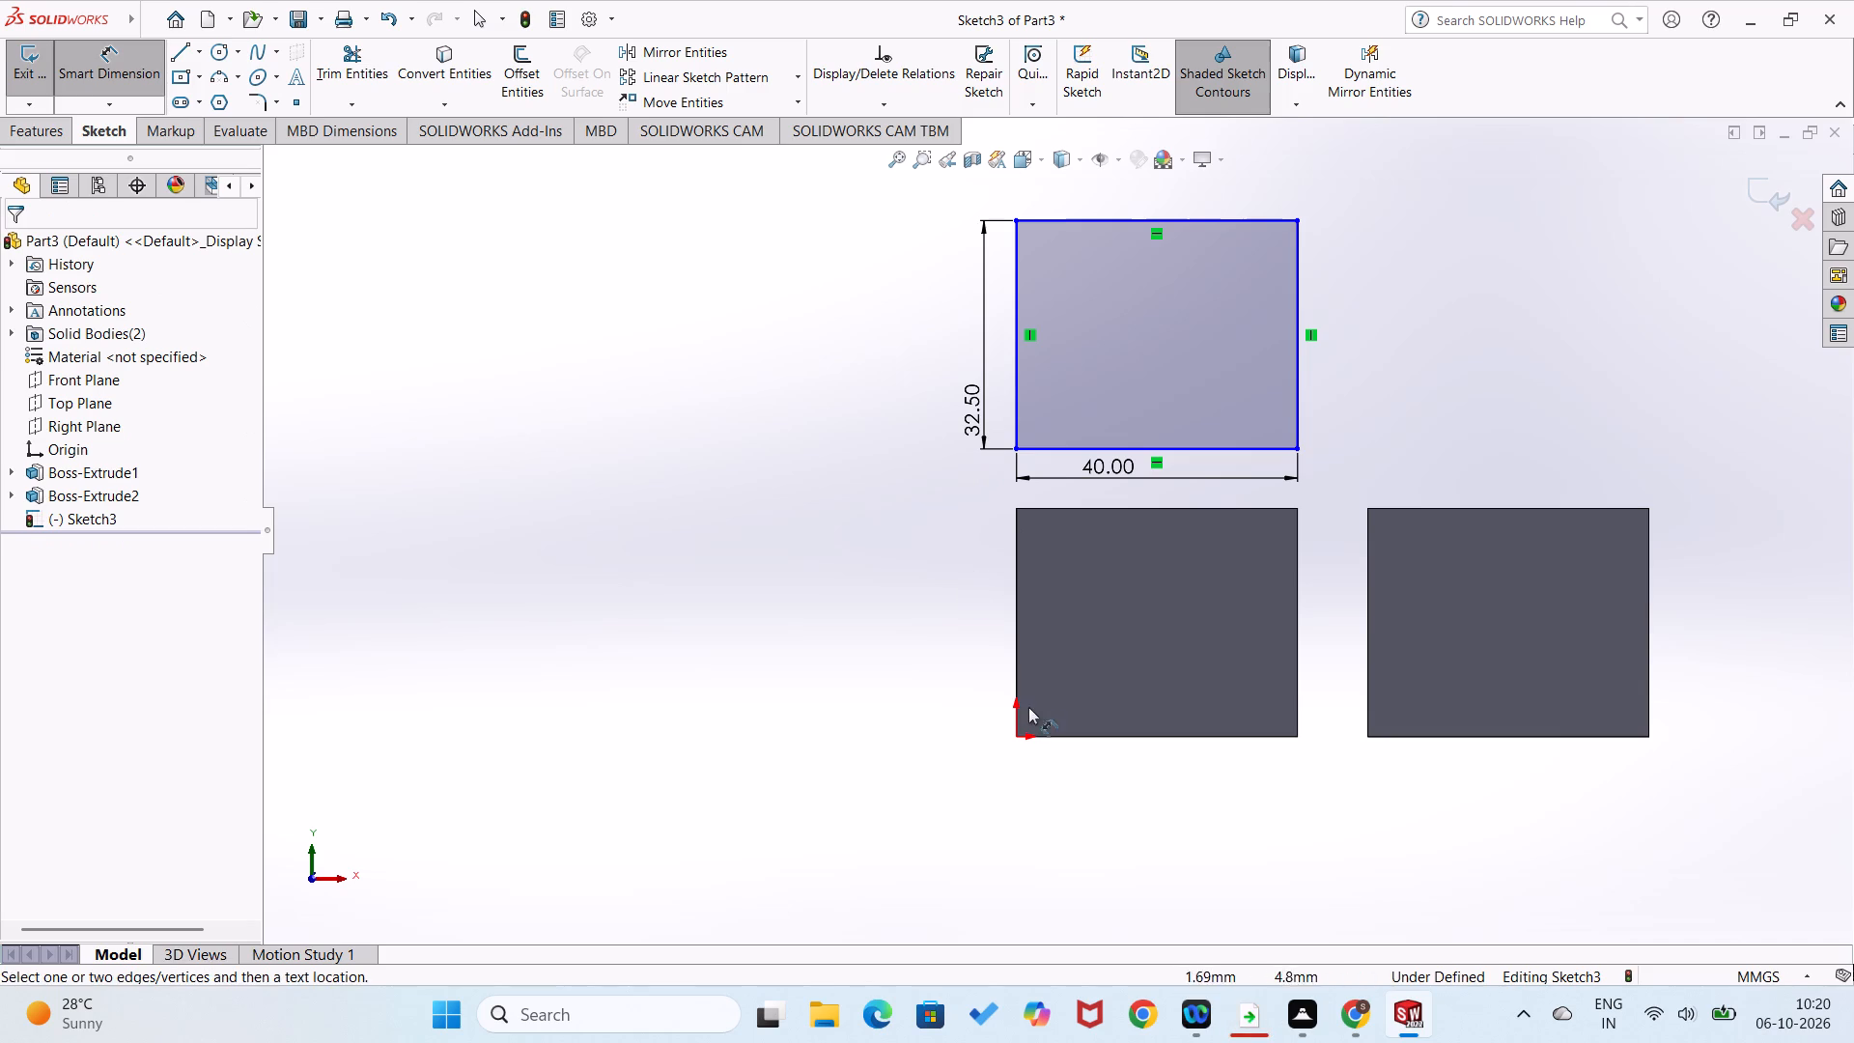
Add a Vertical relation between the upper rectangle's lower-left corner and the origin.
click(1016, 736)
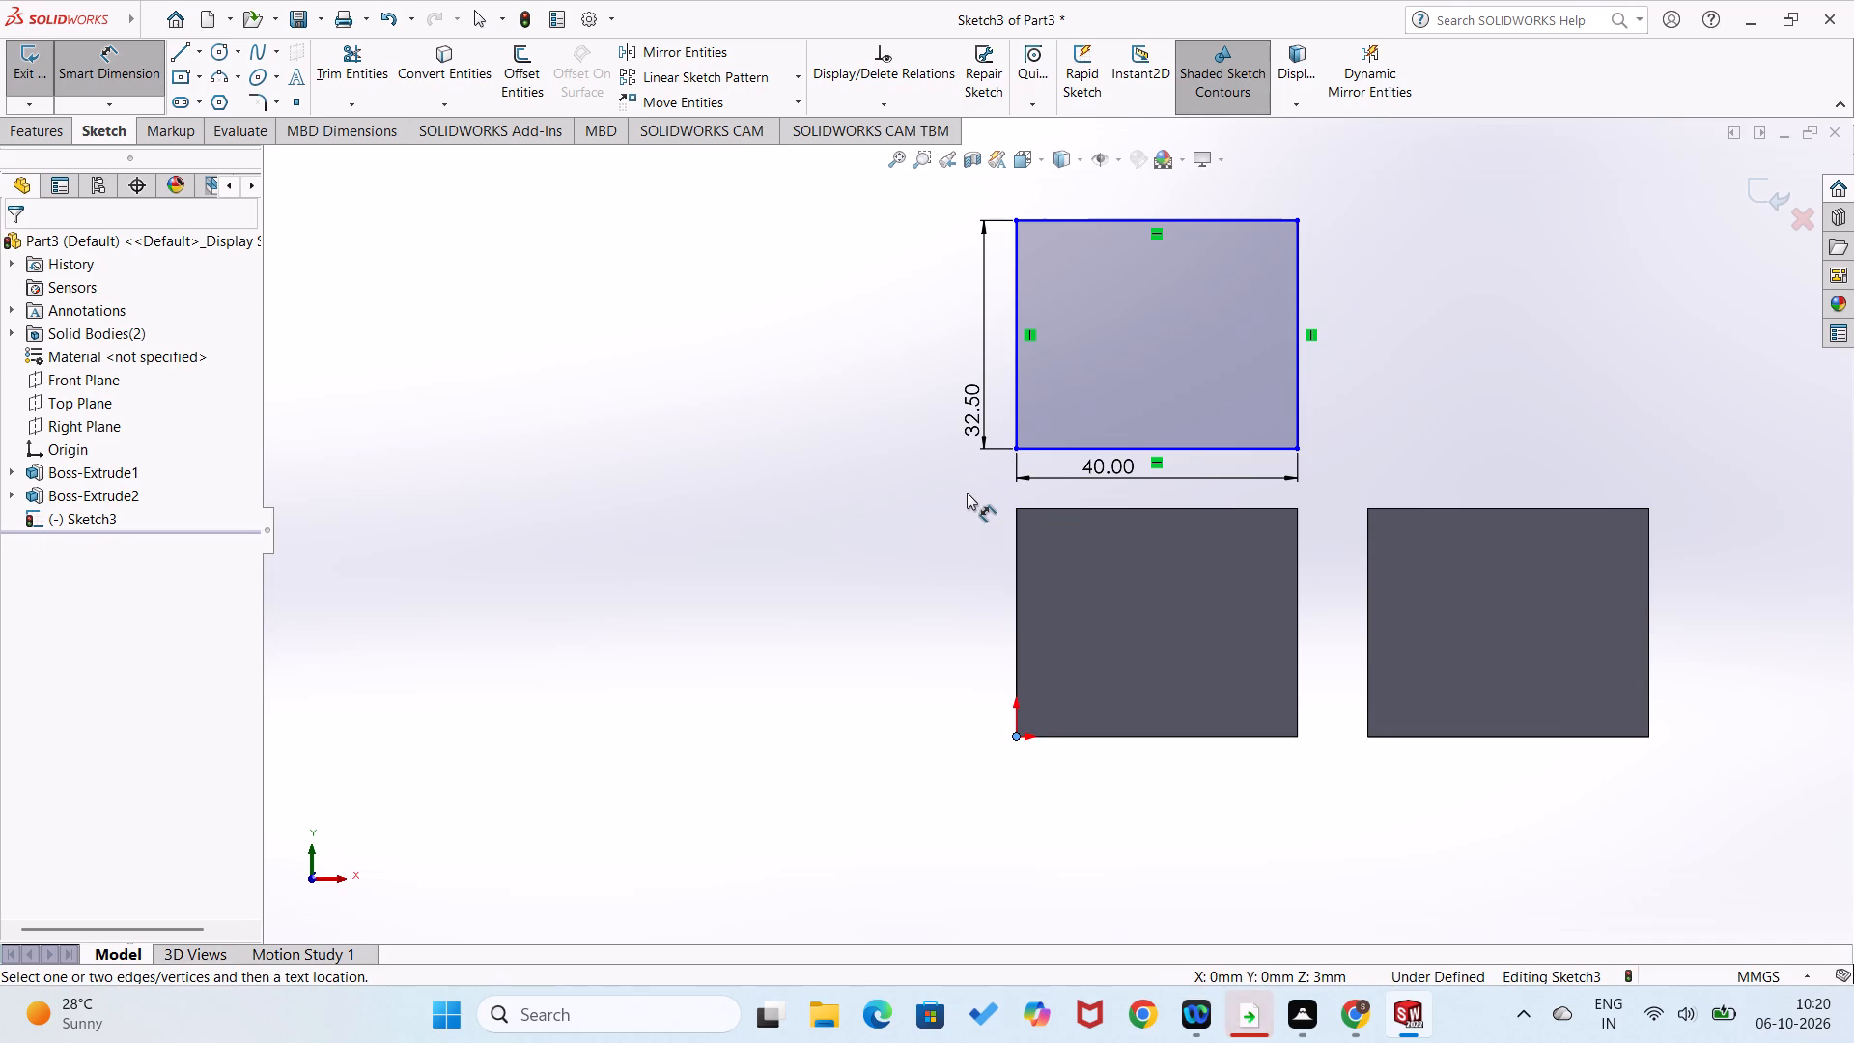
key(Escape)
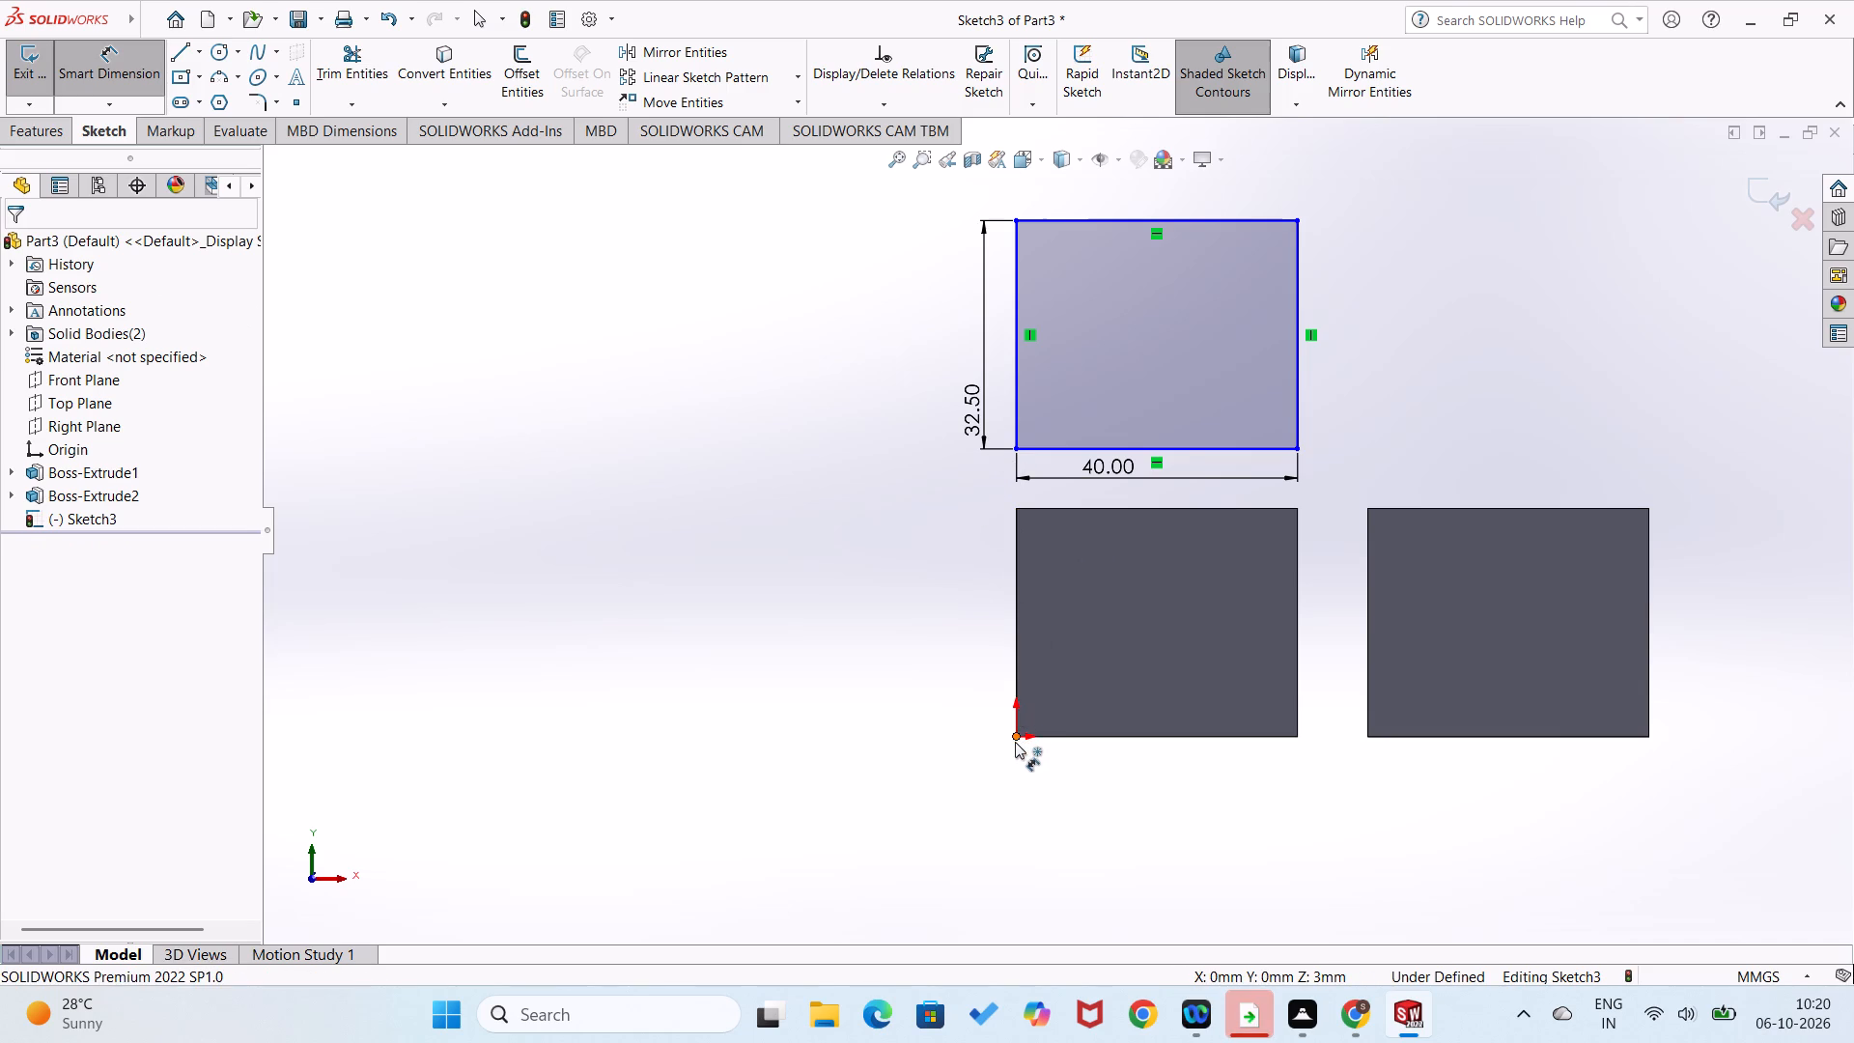
key(Escape)
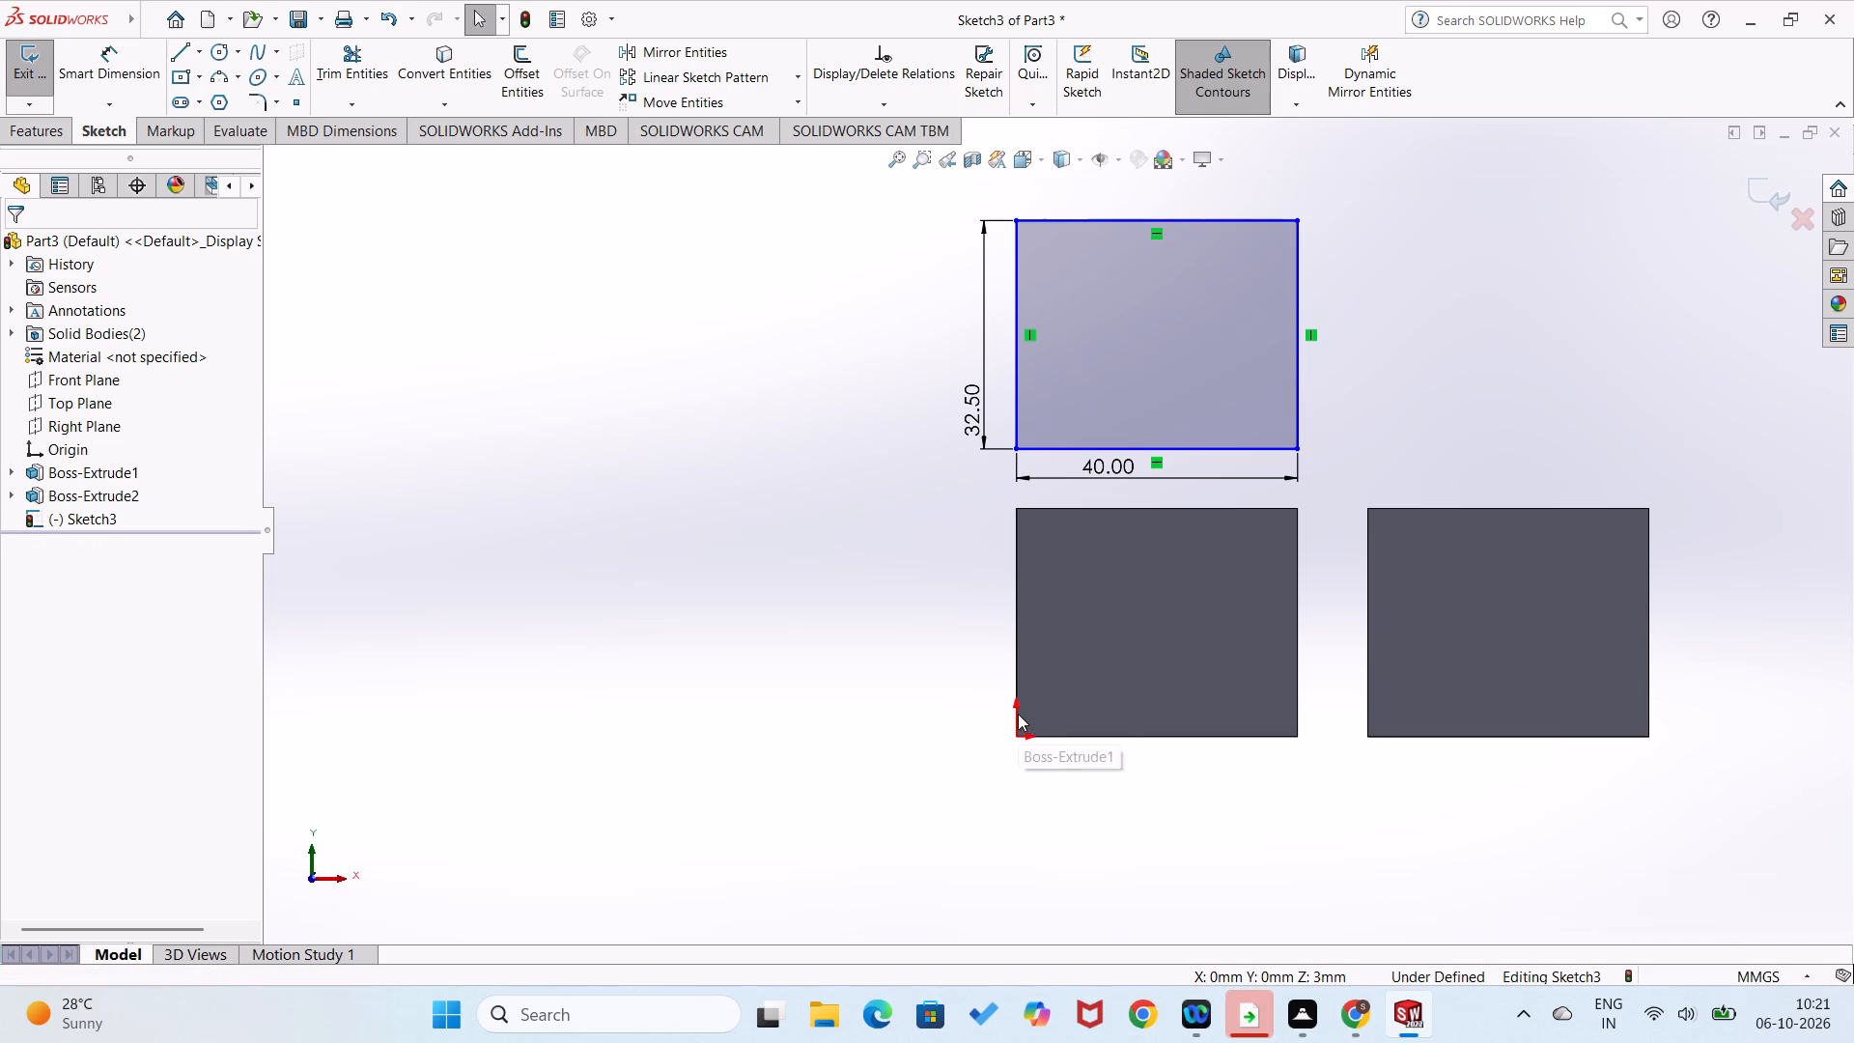
key(Escape)
click(1018, 734)
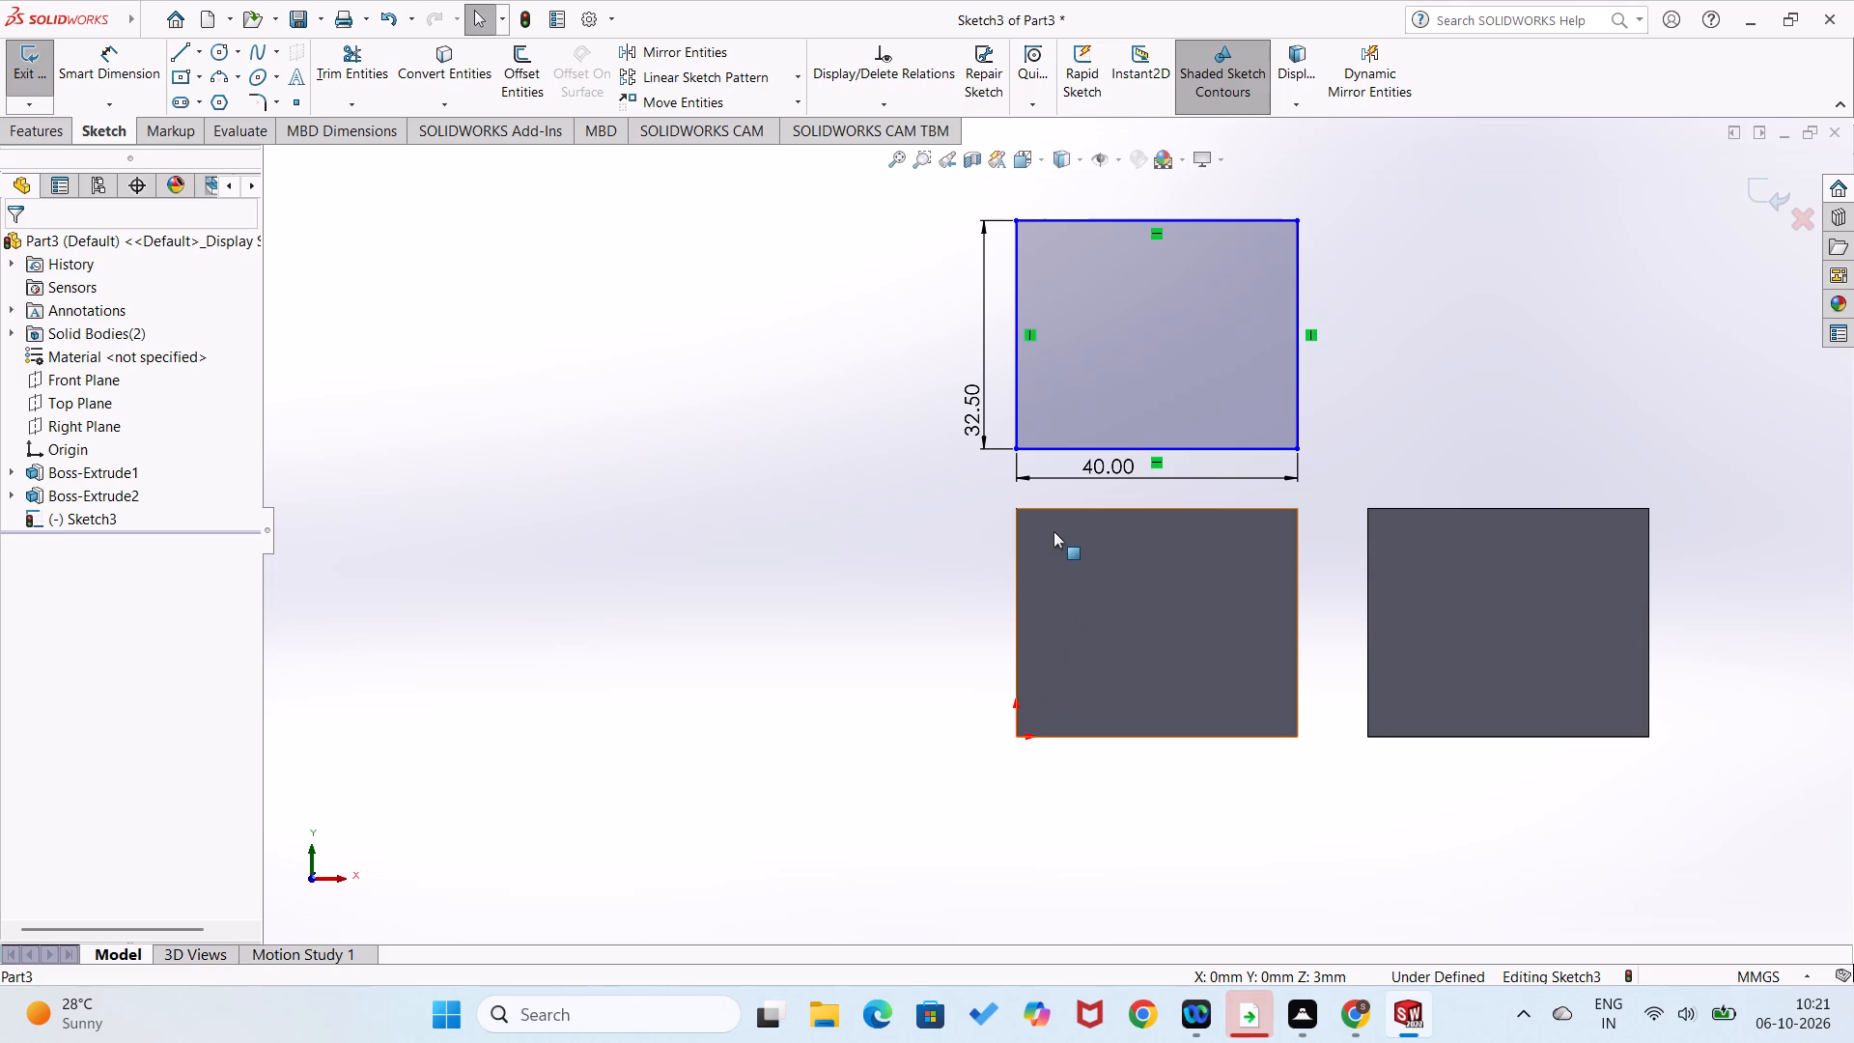
click(1014, 734)
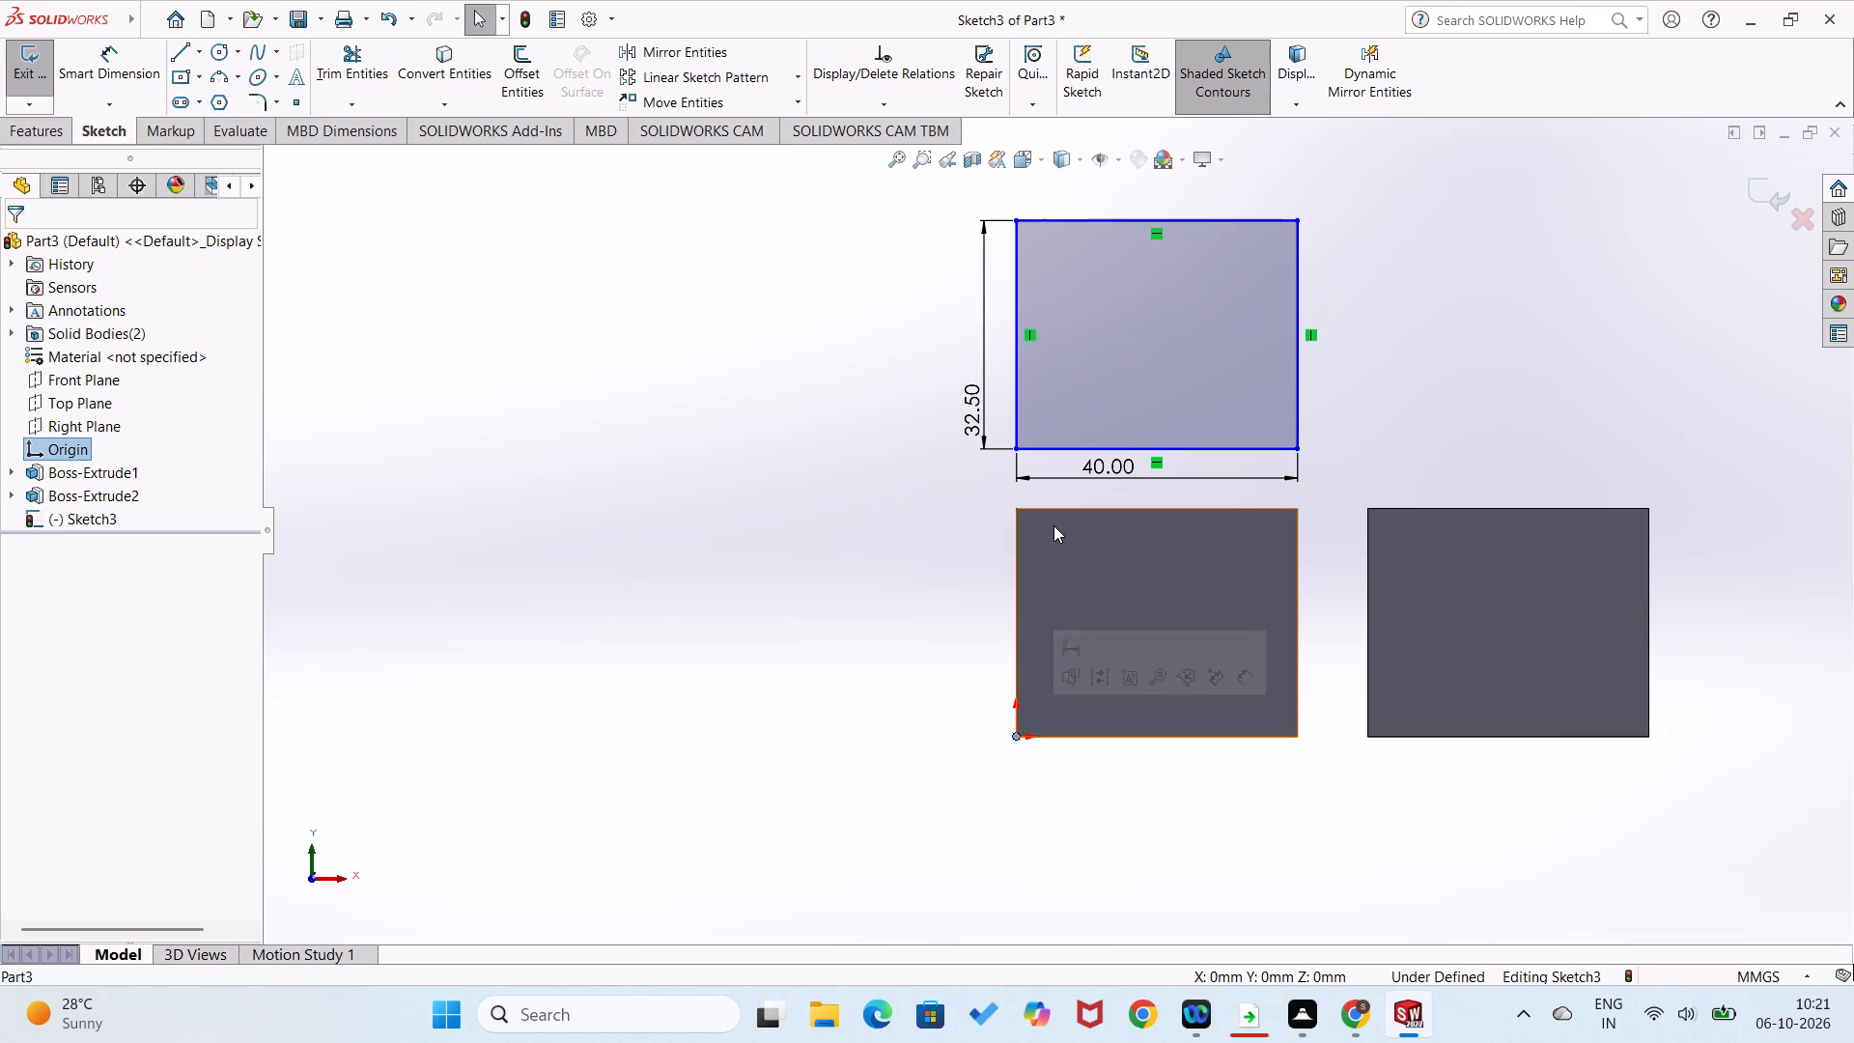
ctrl+click(1018, 444)
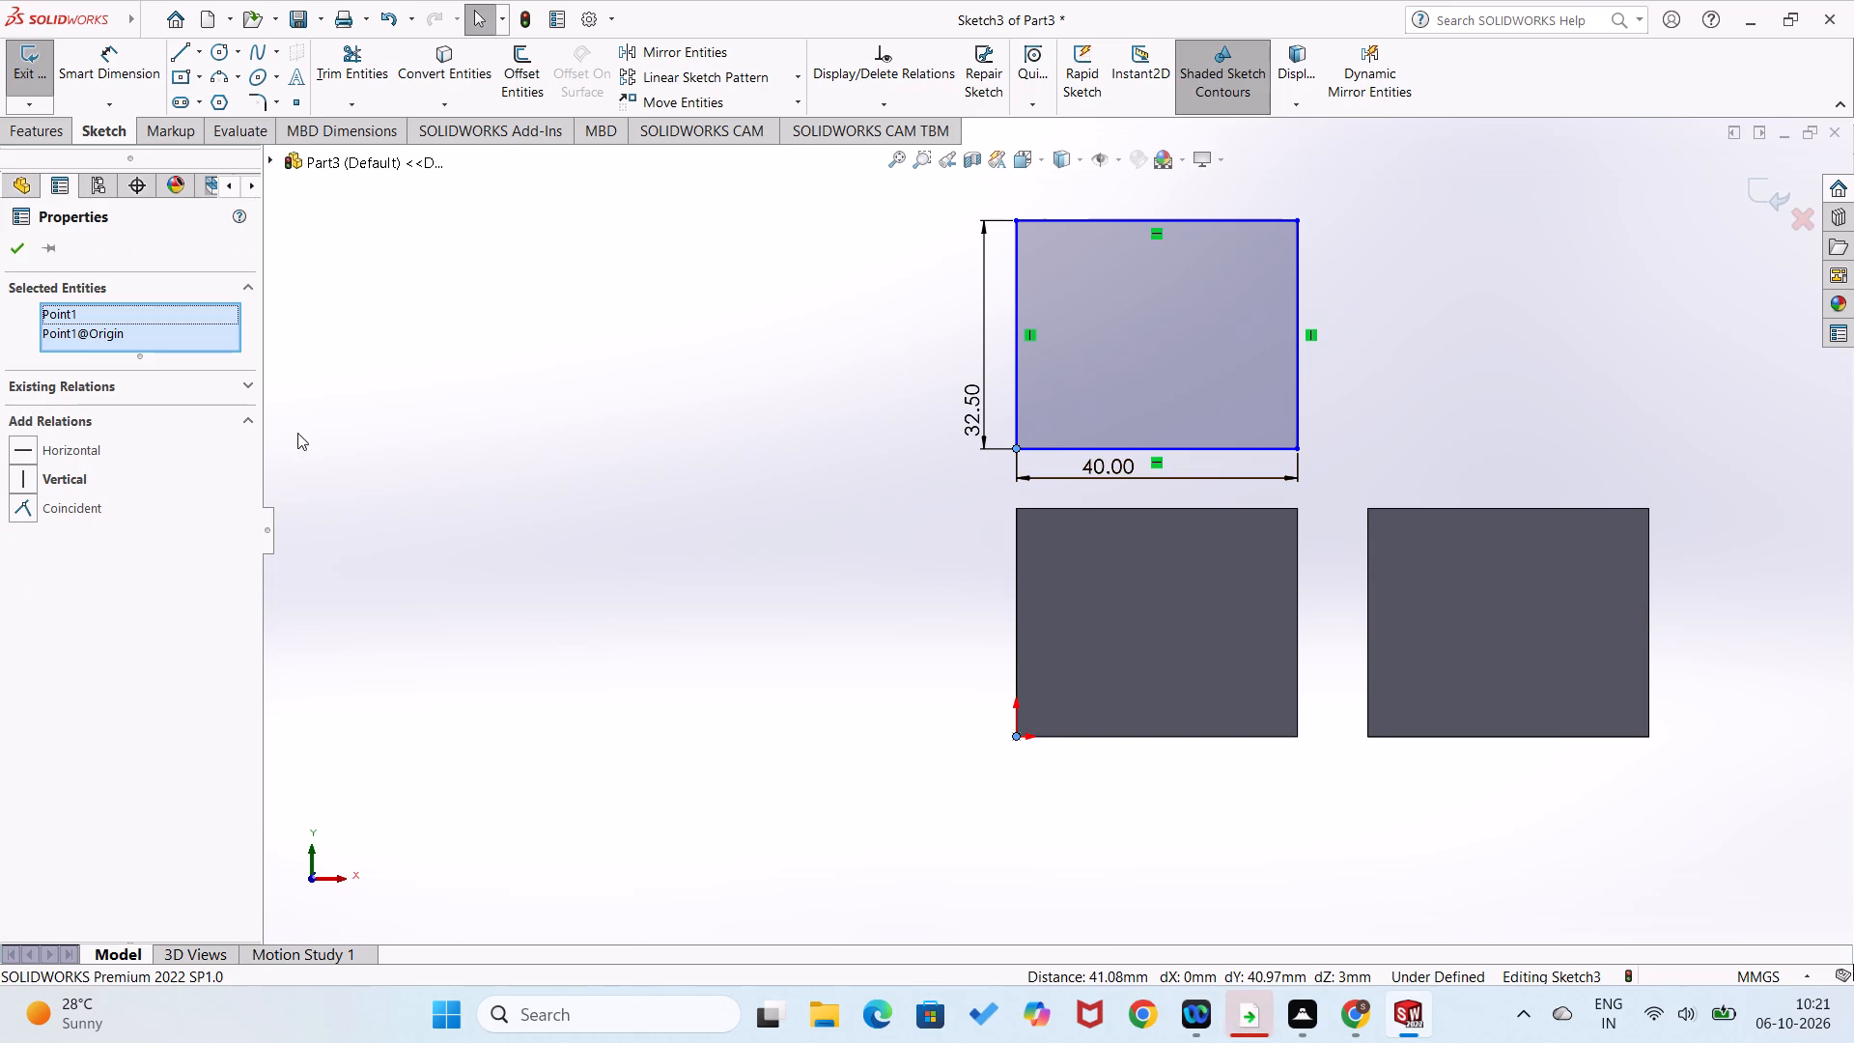
click(23, 481)
click(361, 587)
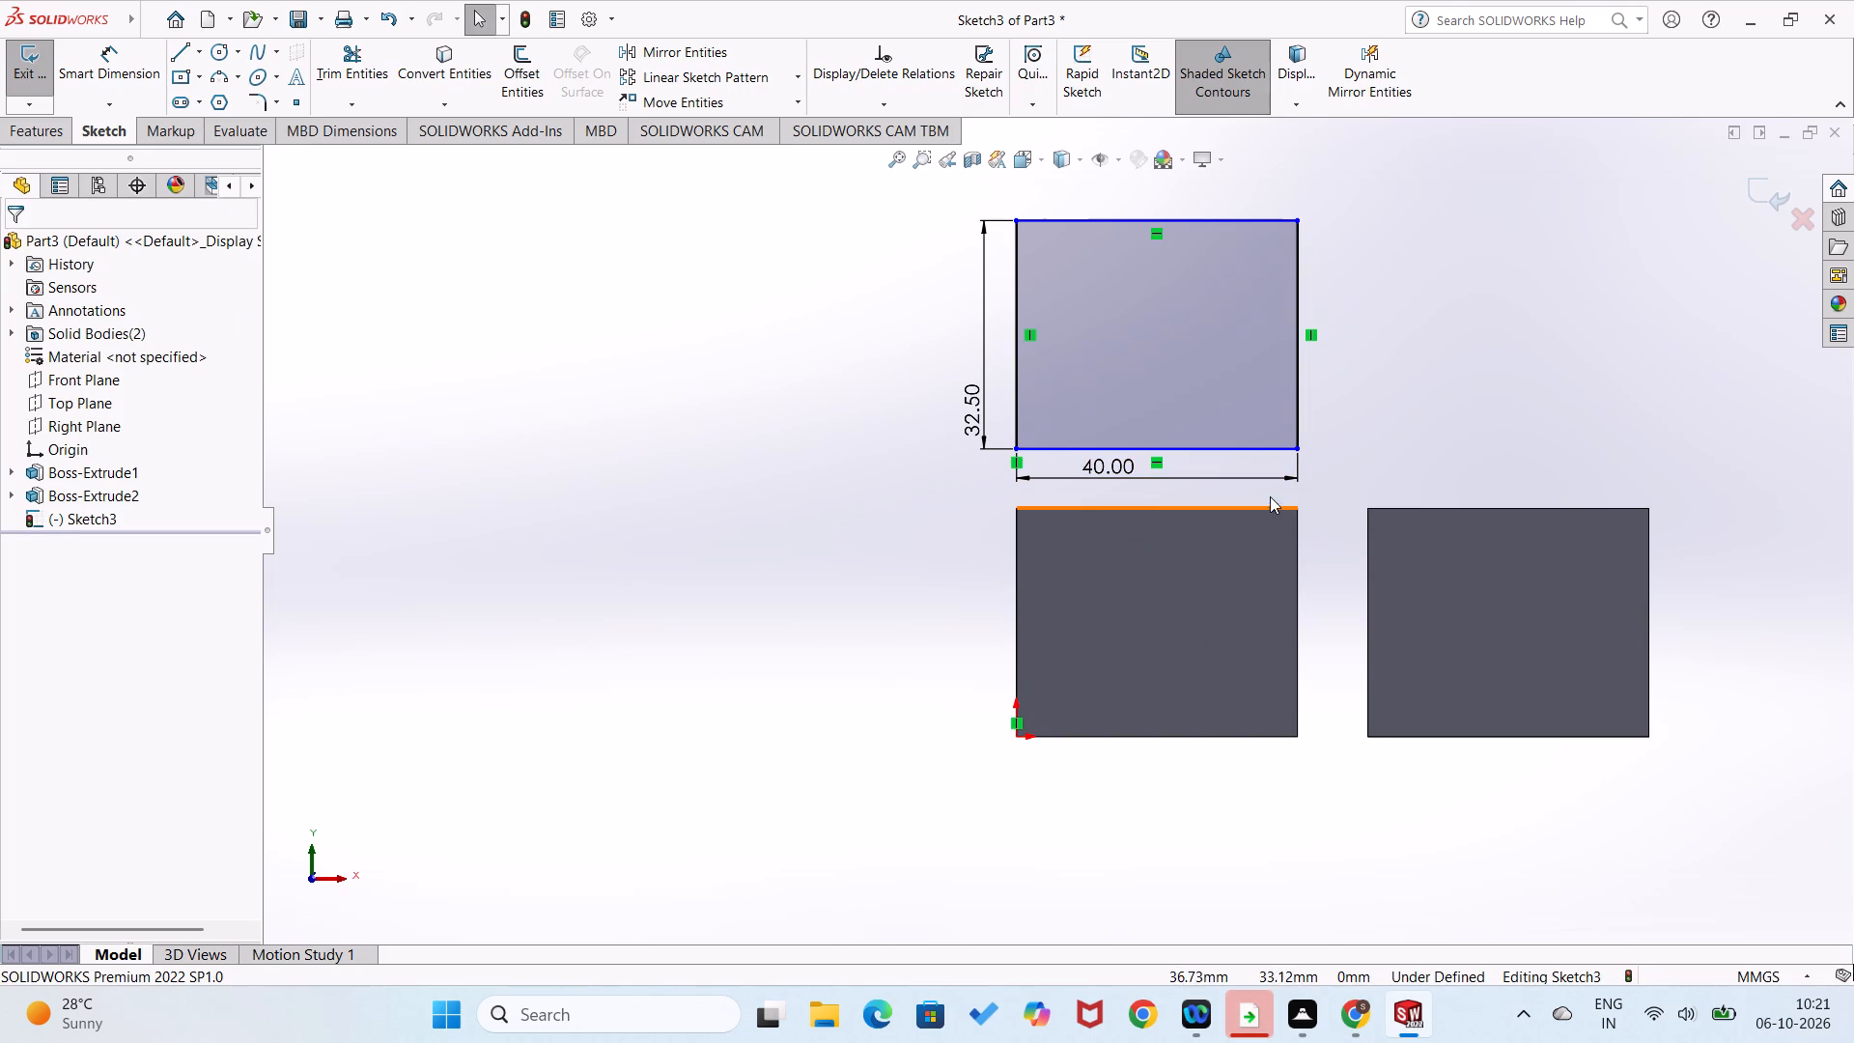
Dimension the gap between the first plate's top edge and the rectangle's bottom edge to 5 mm.
click(1249, 510)
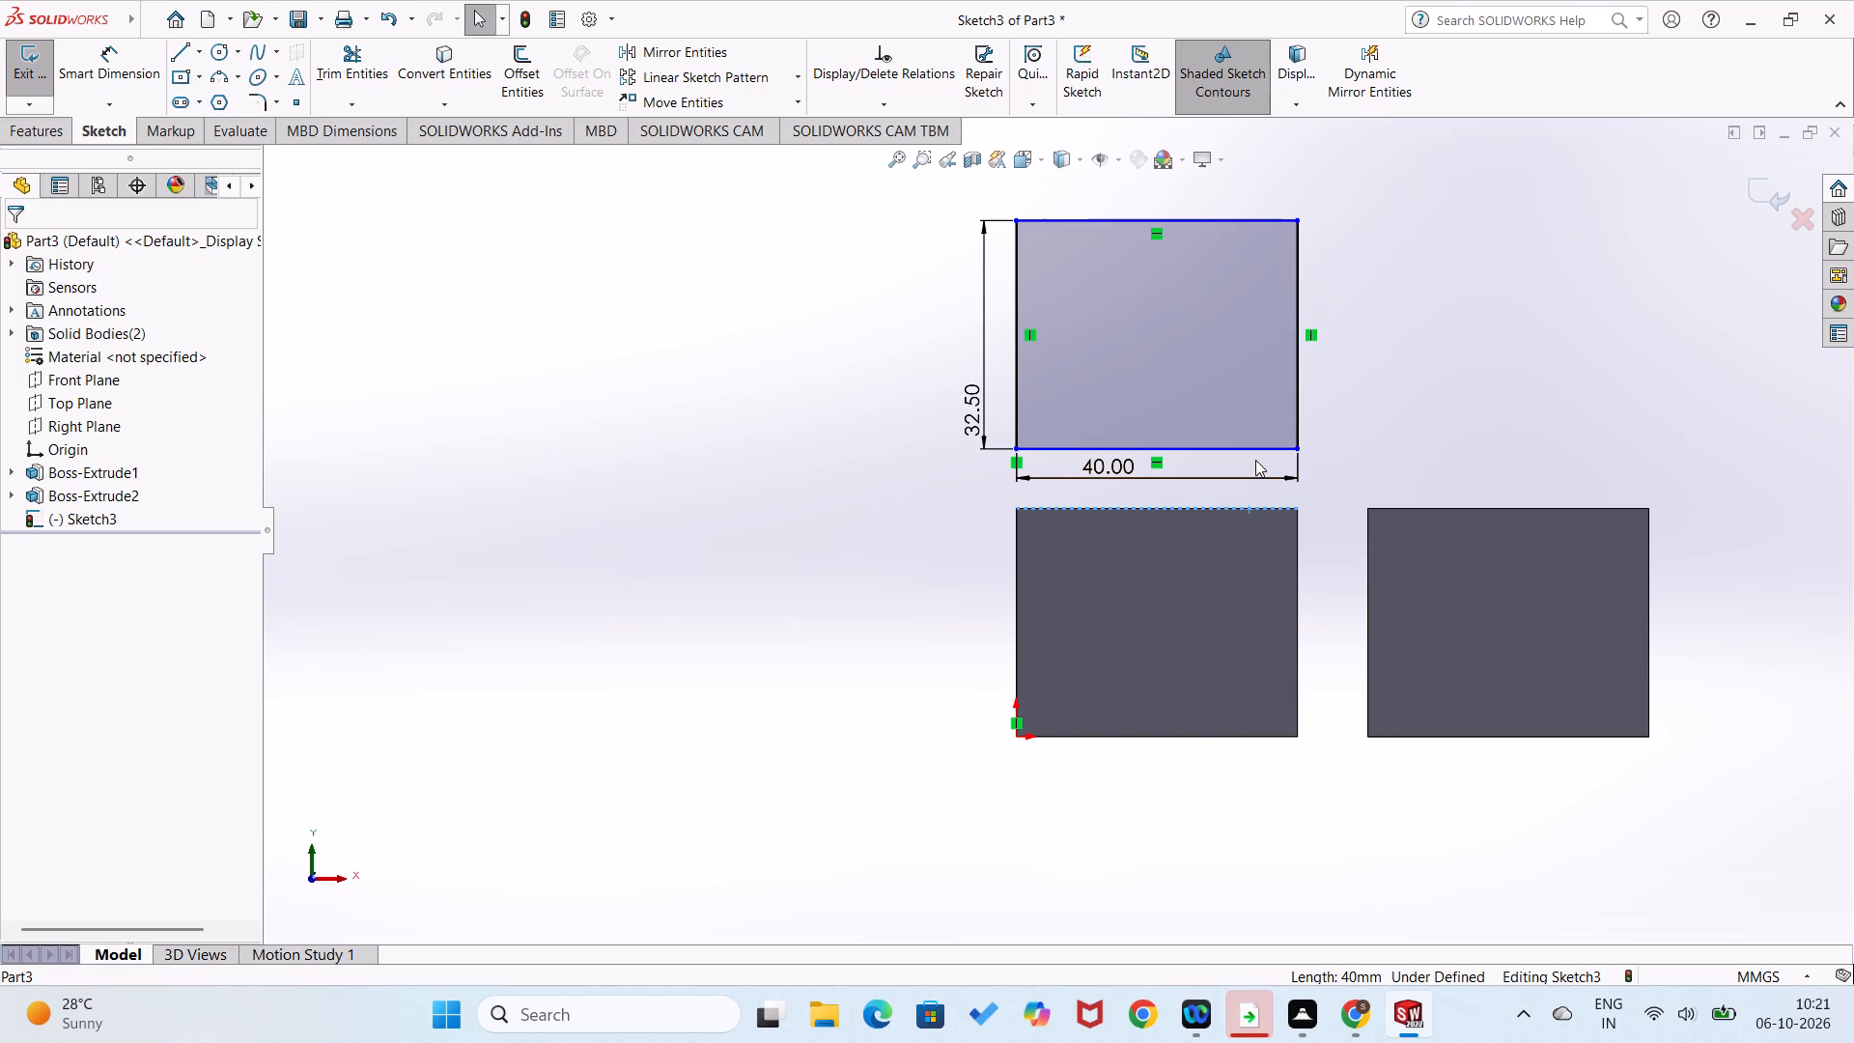
click(1256, 450)
right_drag(874, 624, 851, 546)
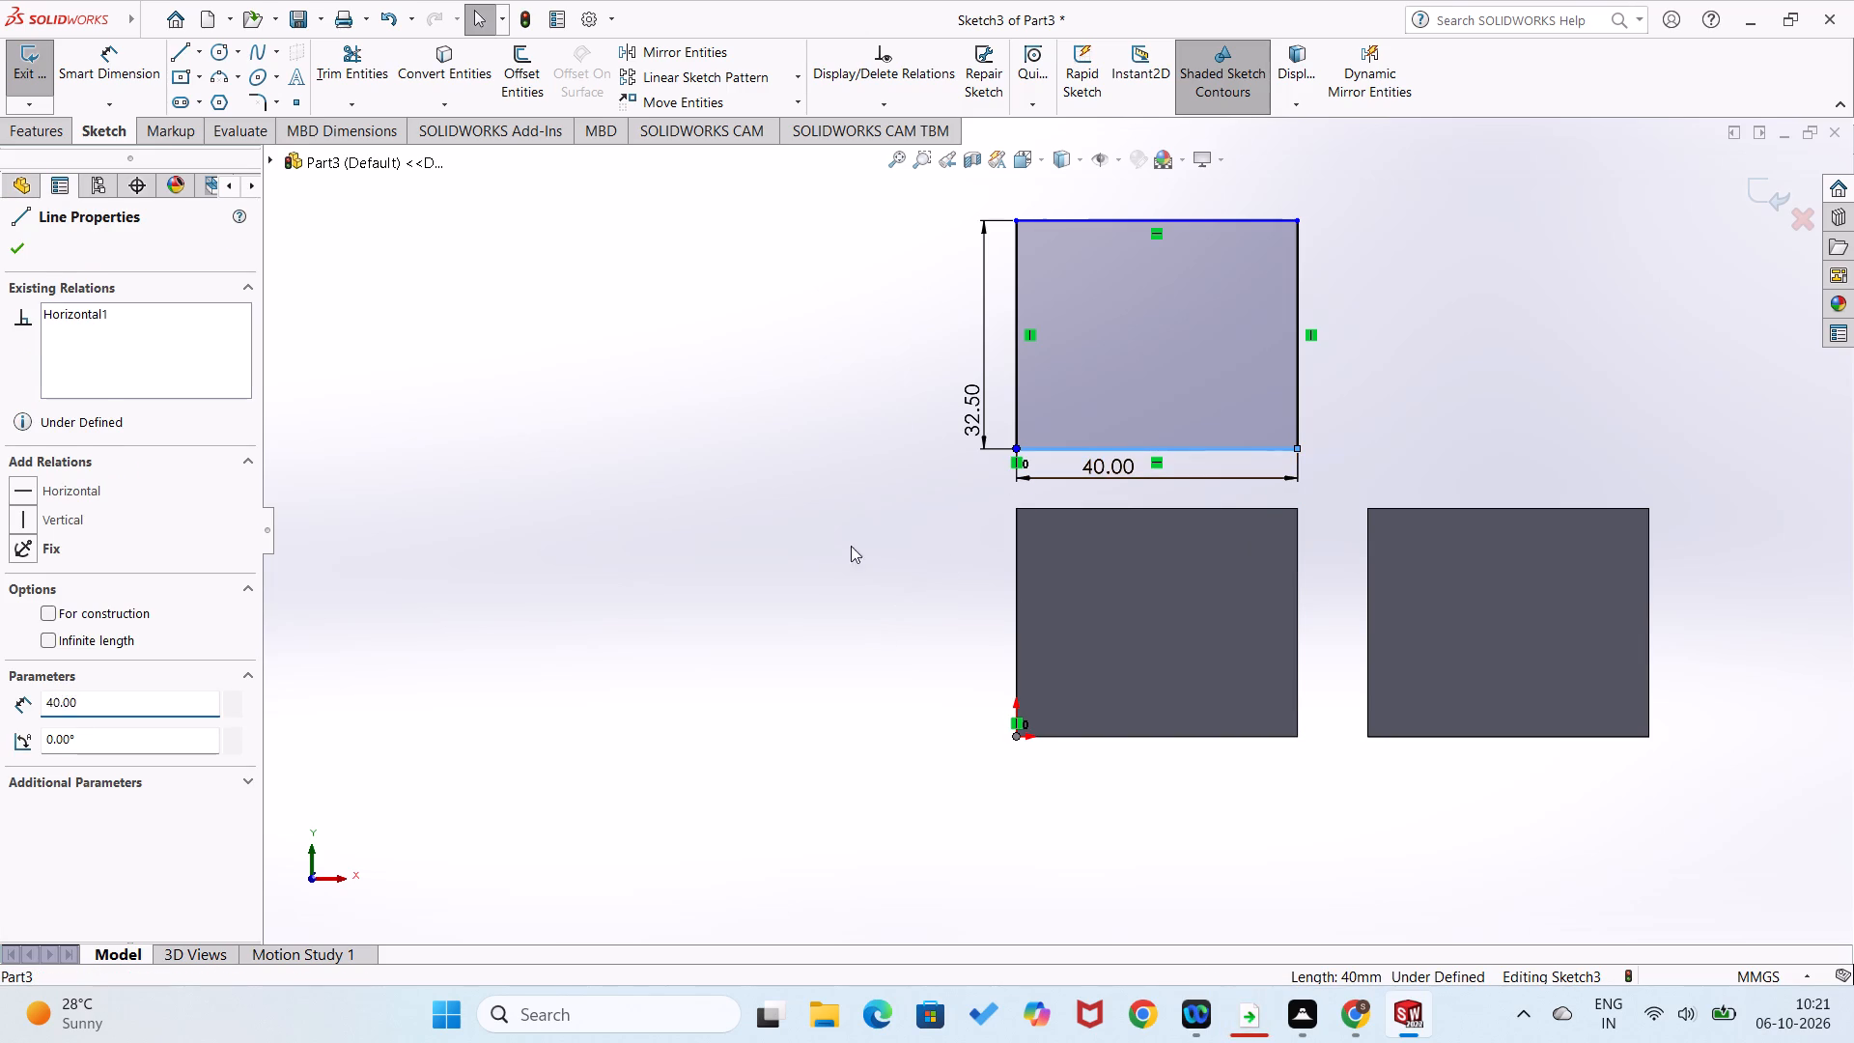
right_drag(851, 546, 875, 405)
click(1105, 508)
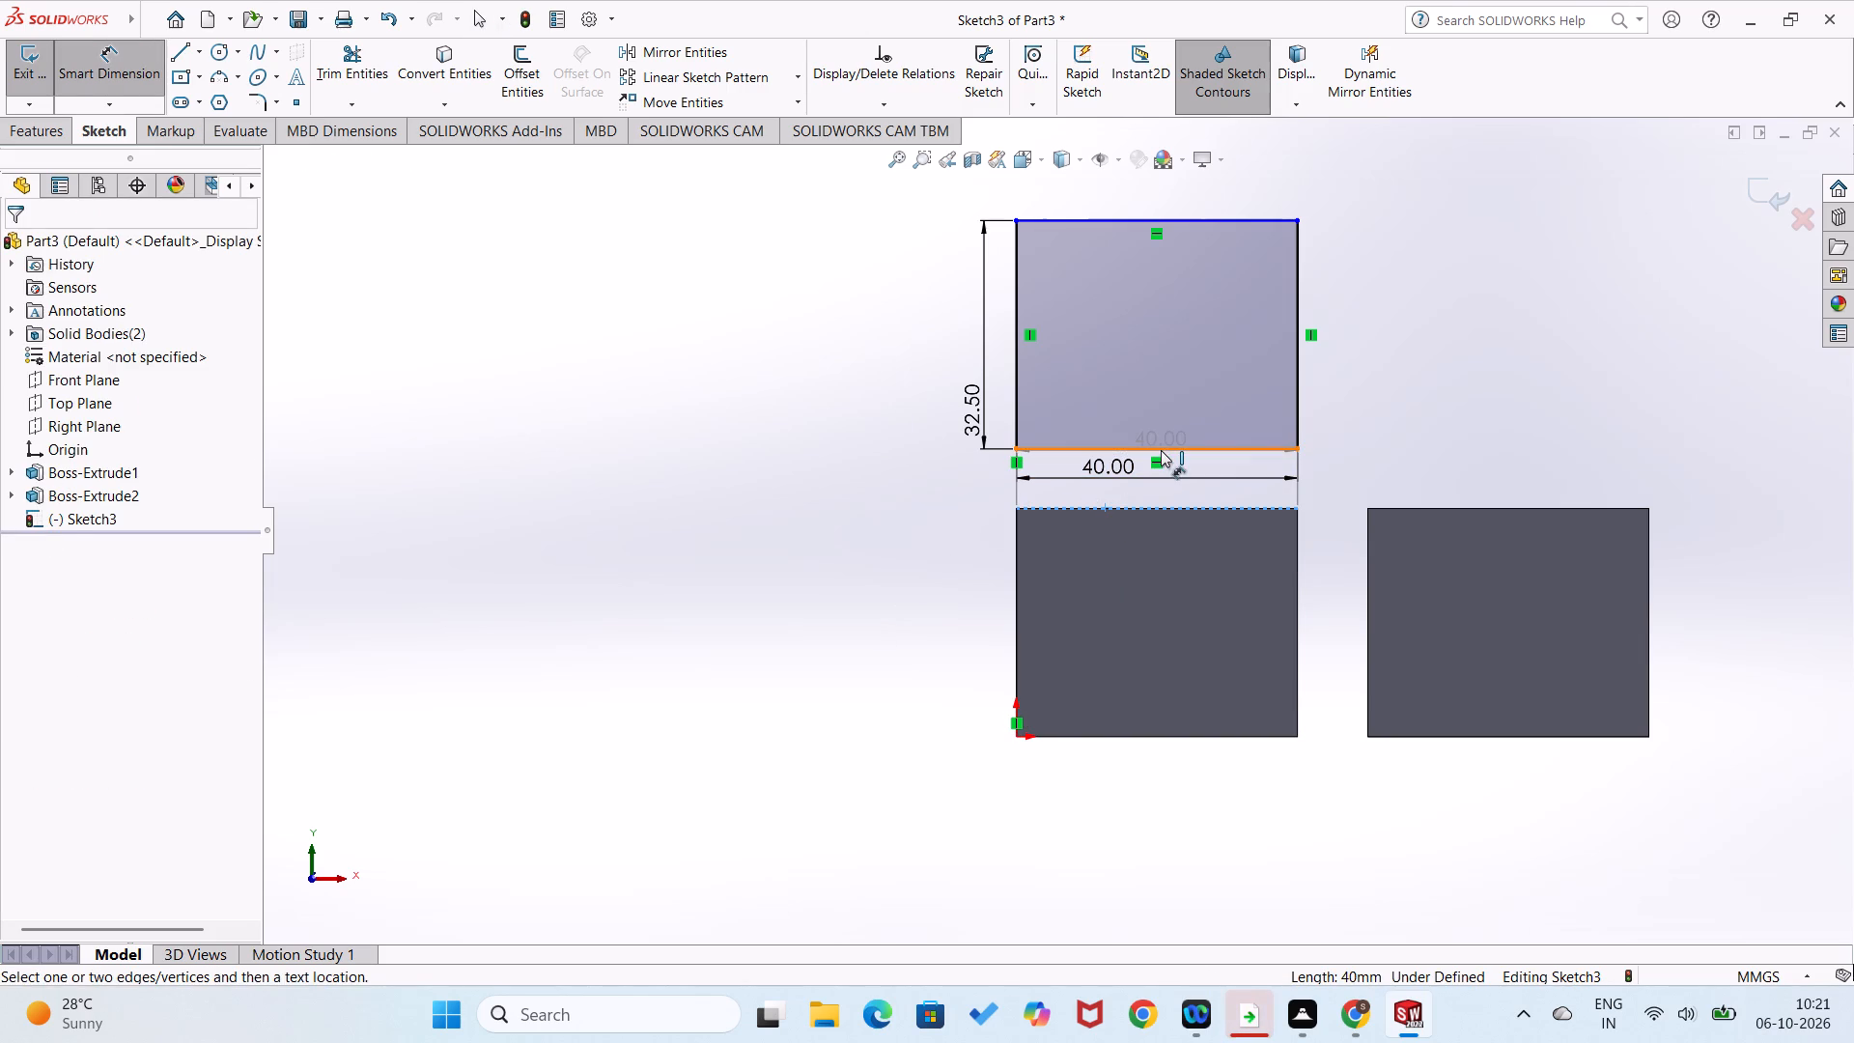
click(1162, 449)
click(972, 504)
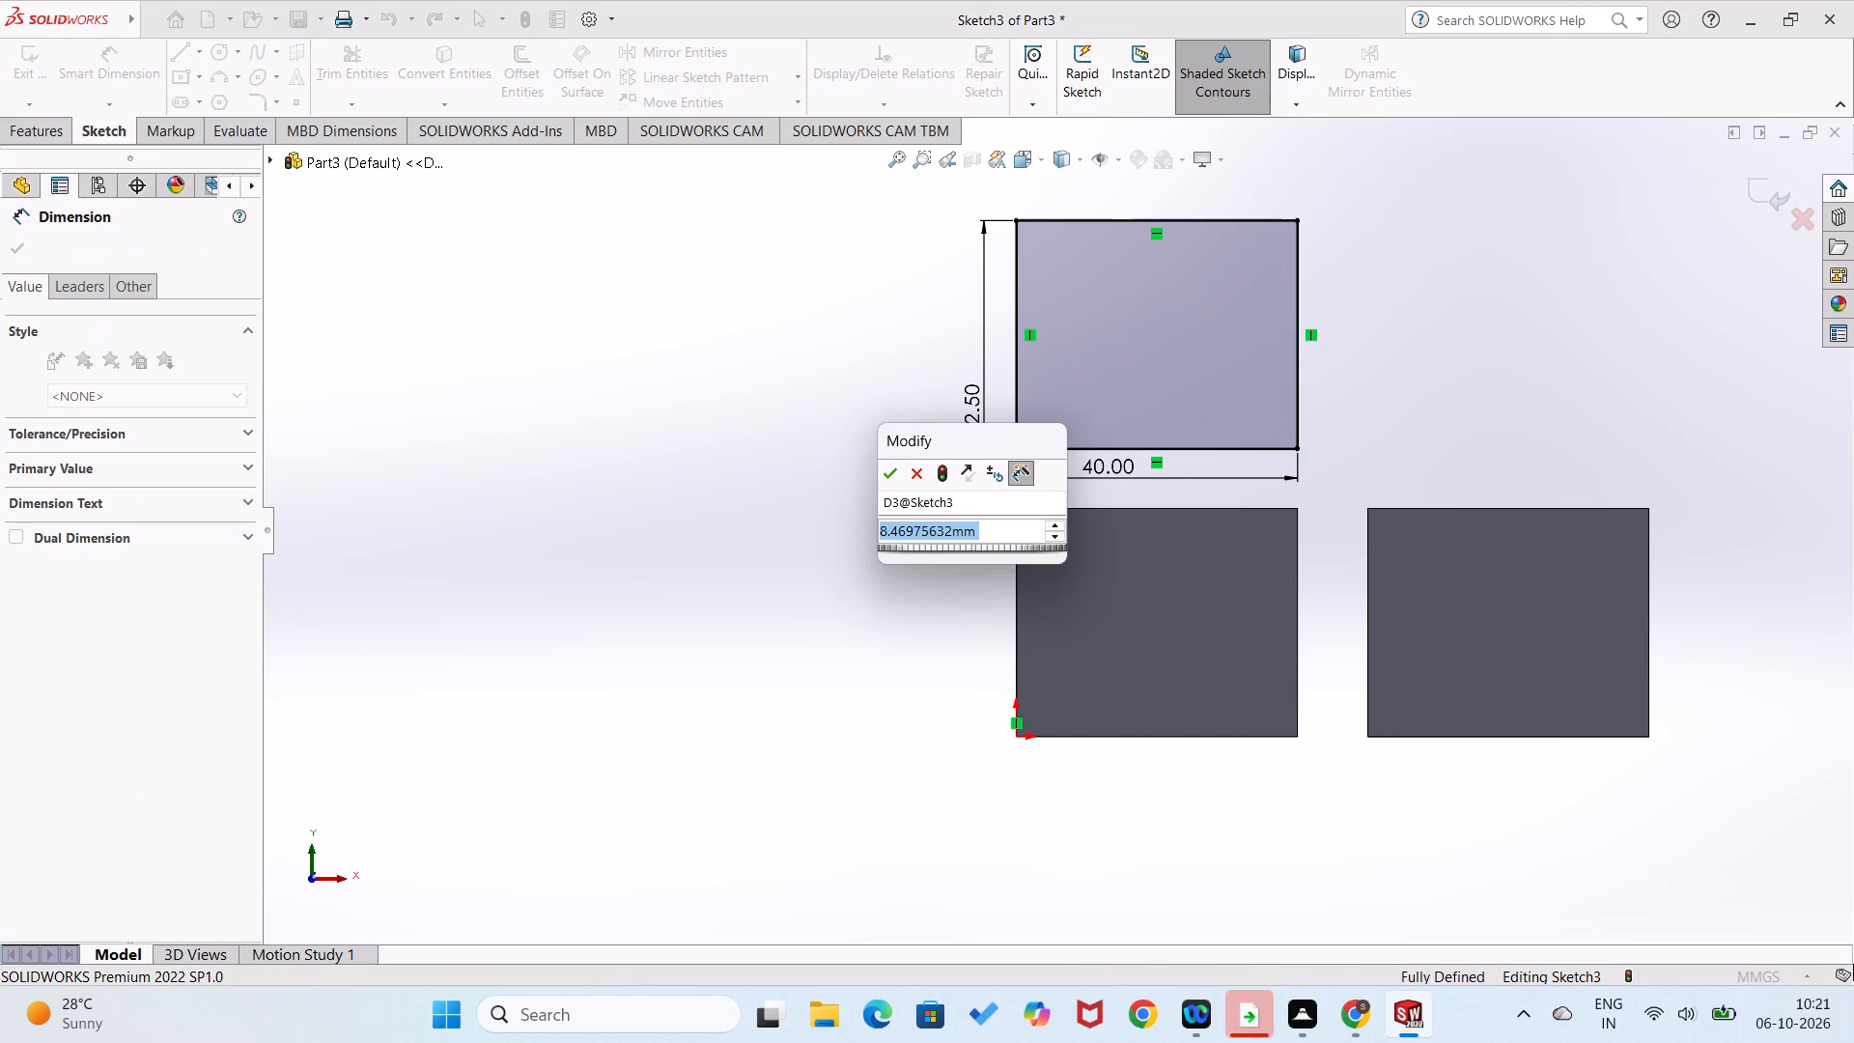
key(5)
key(Return)
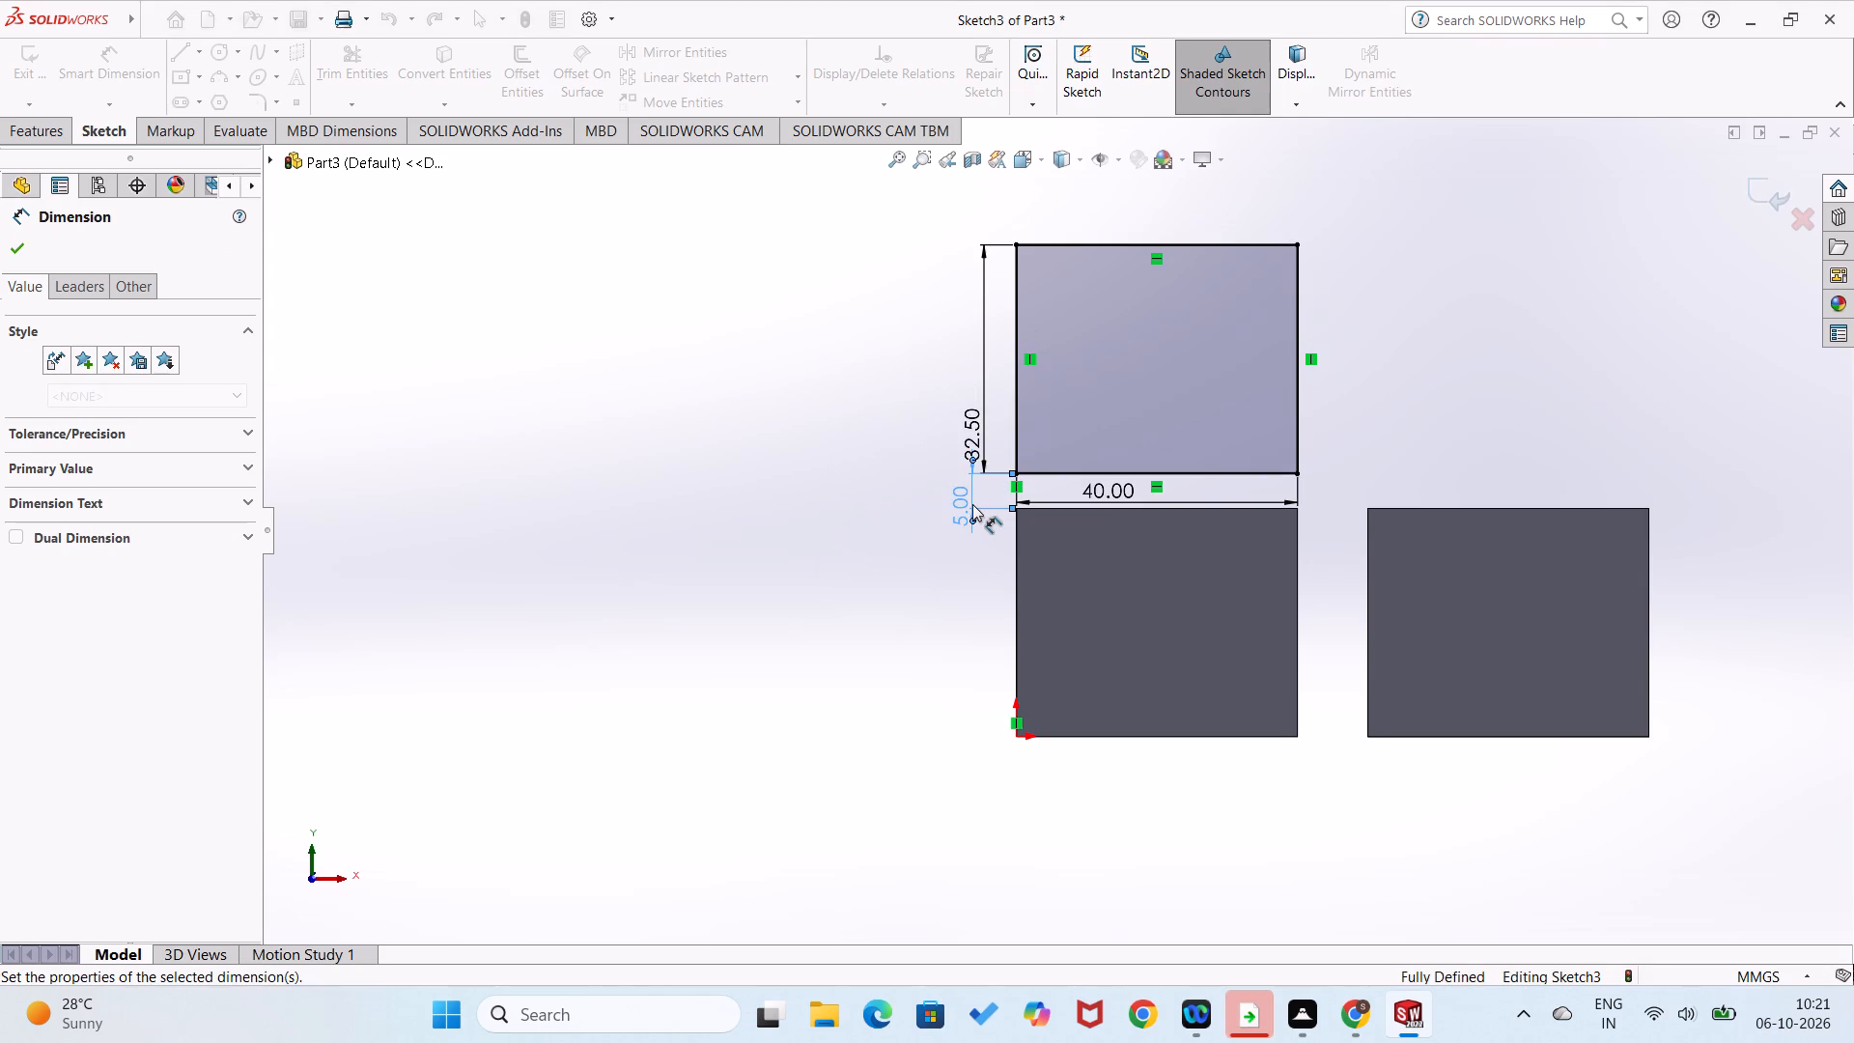
click(964, 570)
Sketch a corner rectangle about 36.3 × 32.5 mm above the second plate, level with the first rectangle.
right_drag(963, 576, 839, 738)
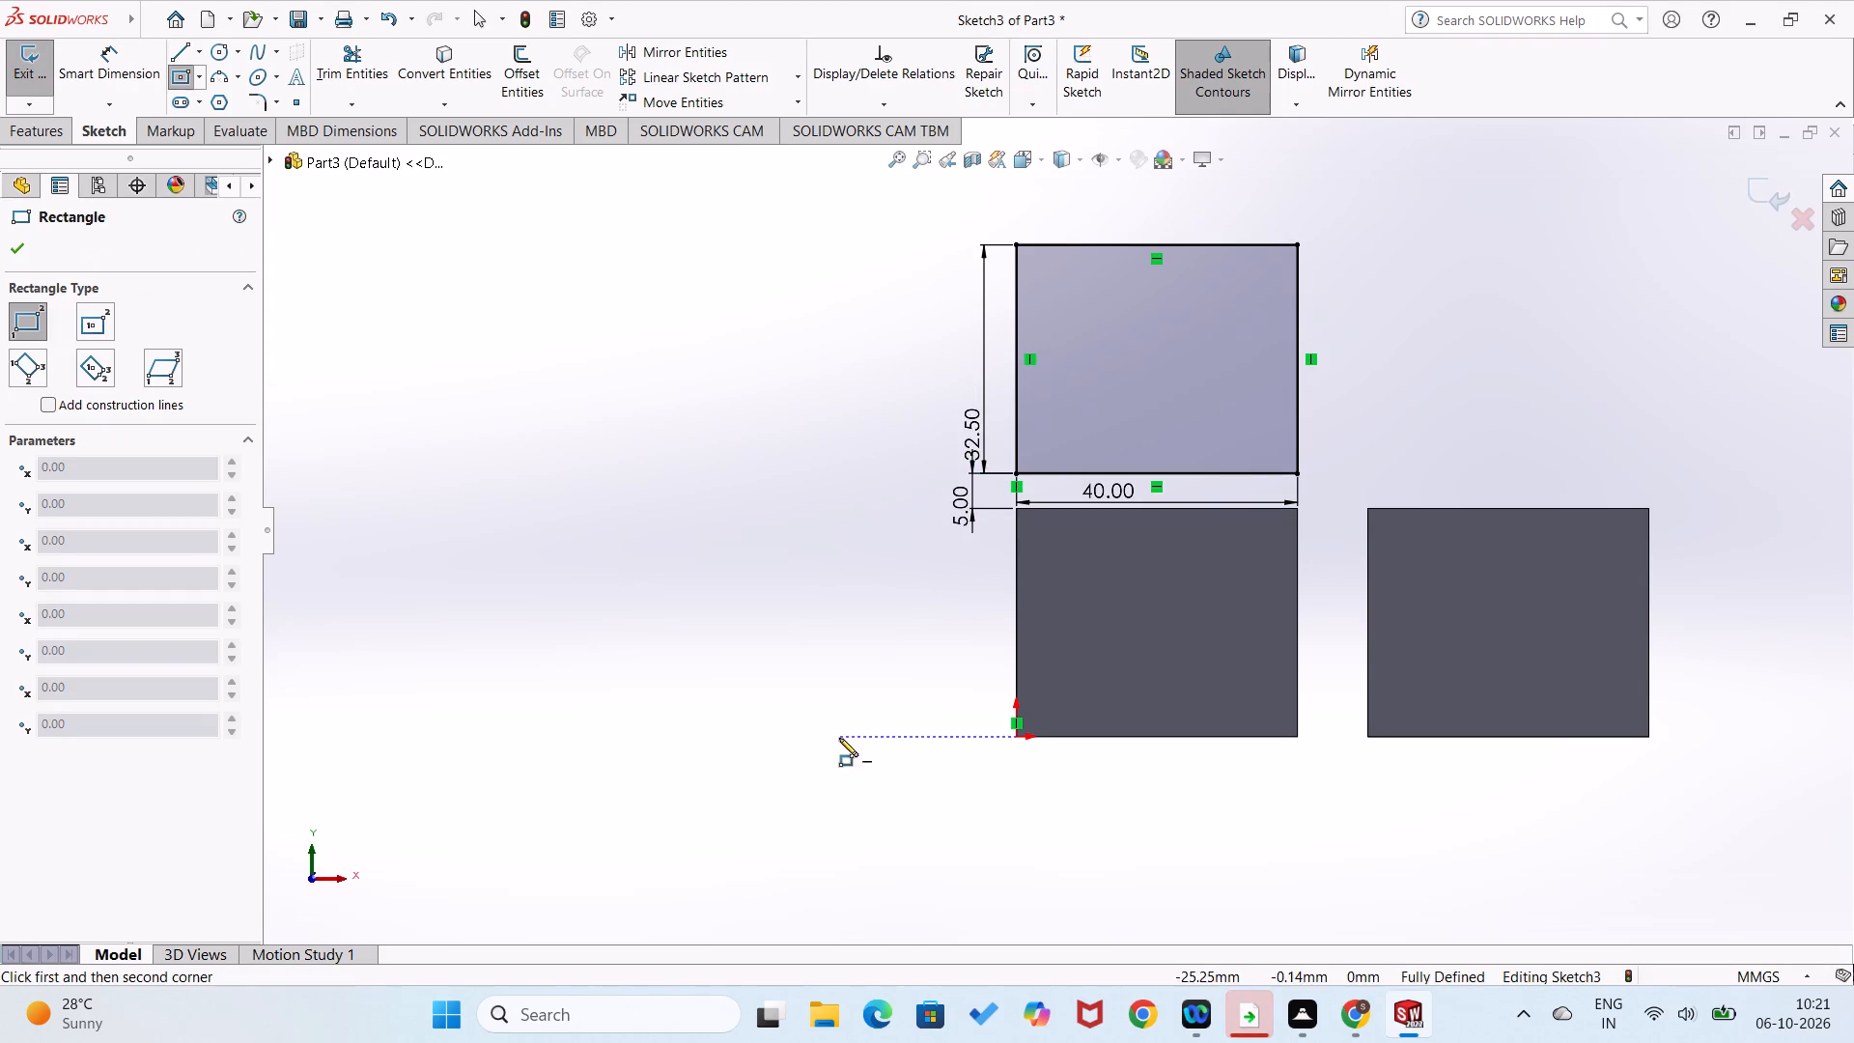
click(1363, 469)
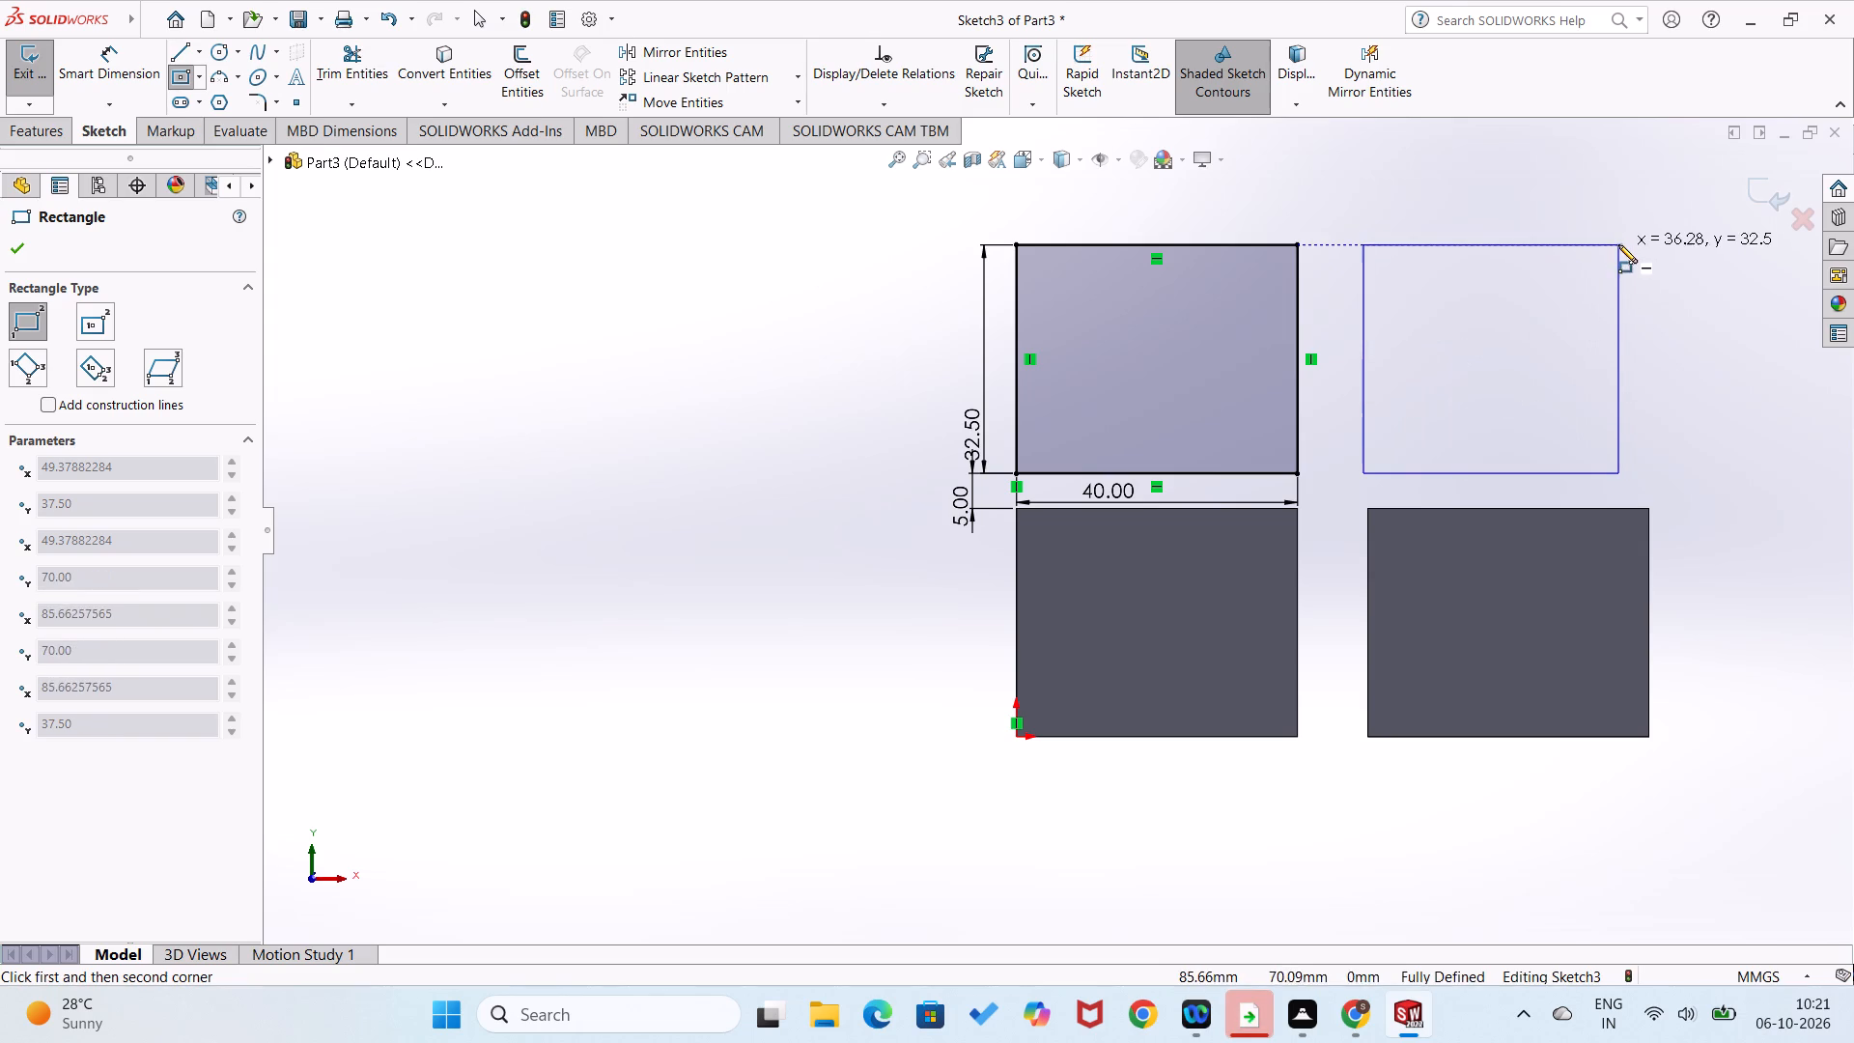
click(1618, 244)
Dimension the width of the rectangle above the second plate to 40 mm.
right_drag(1708, 486, 1690, 345)
click(1557, 474)
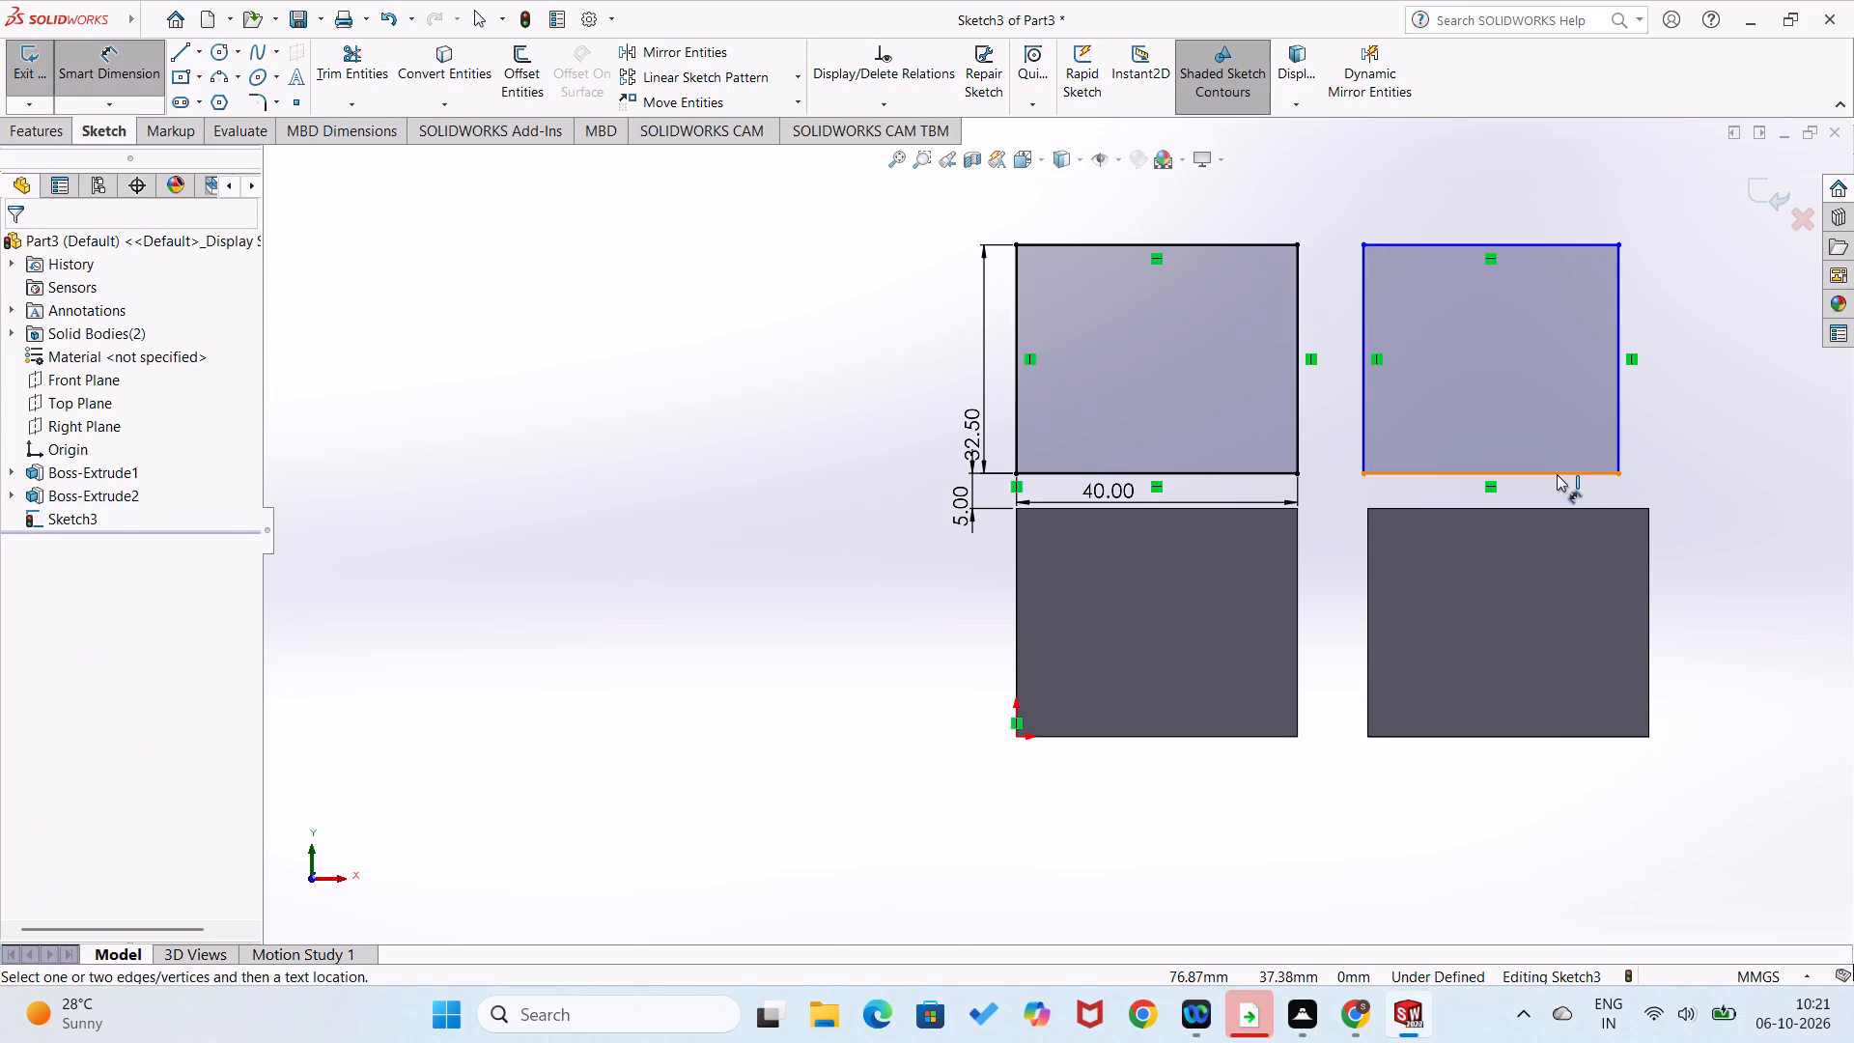
click(1557, 493)
text(40)
key(Return)
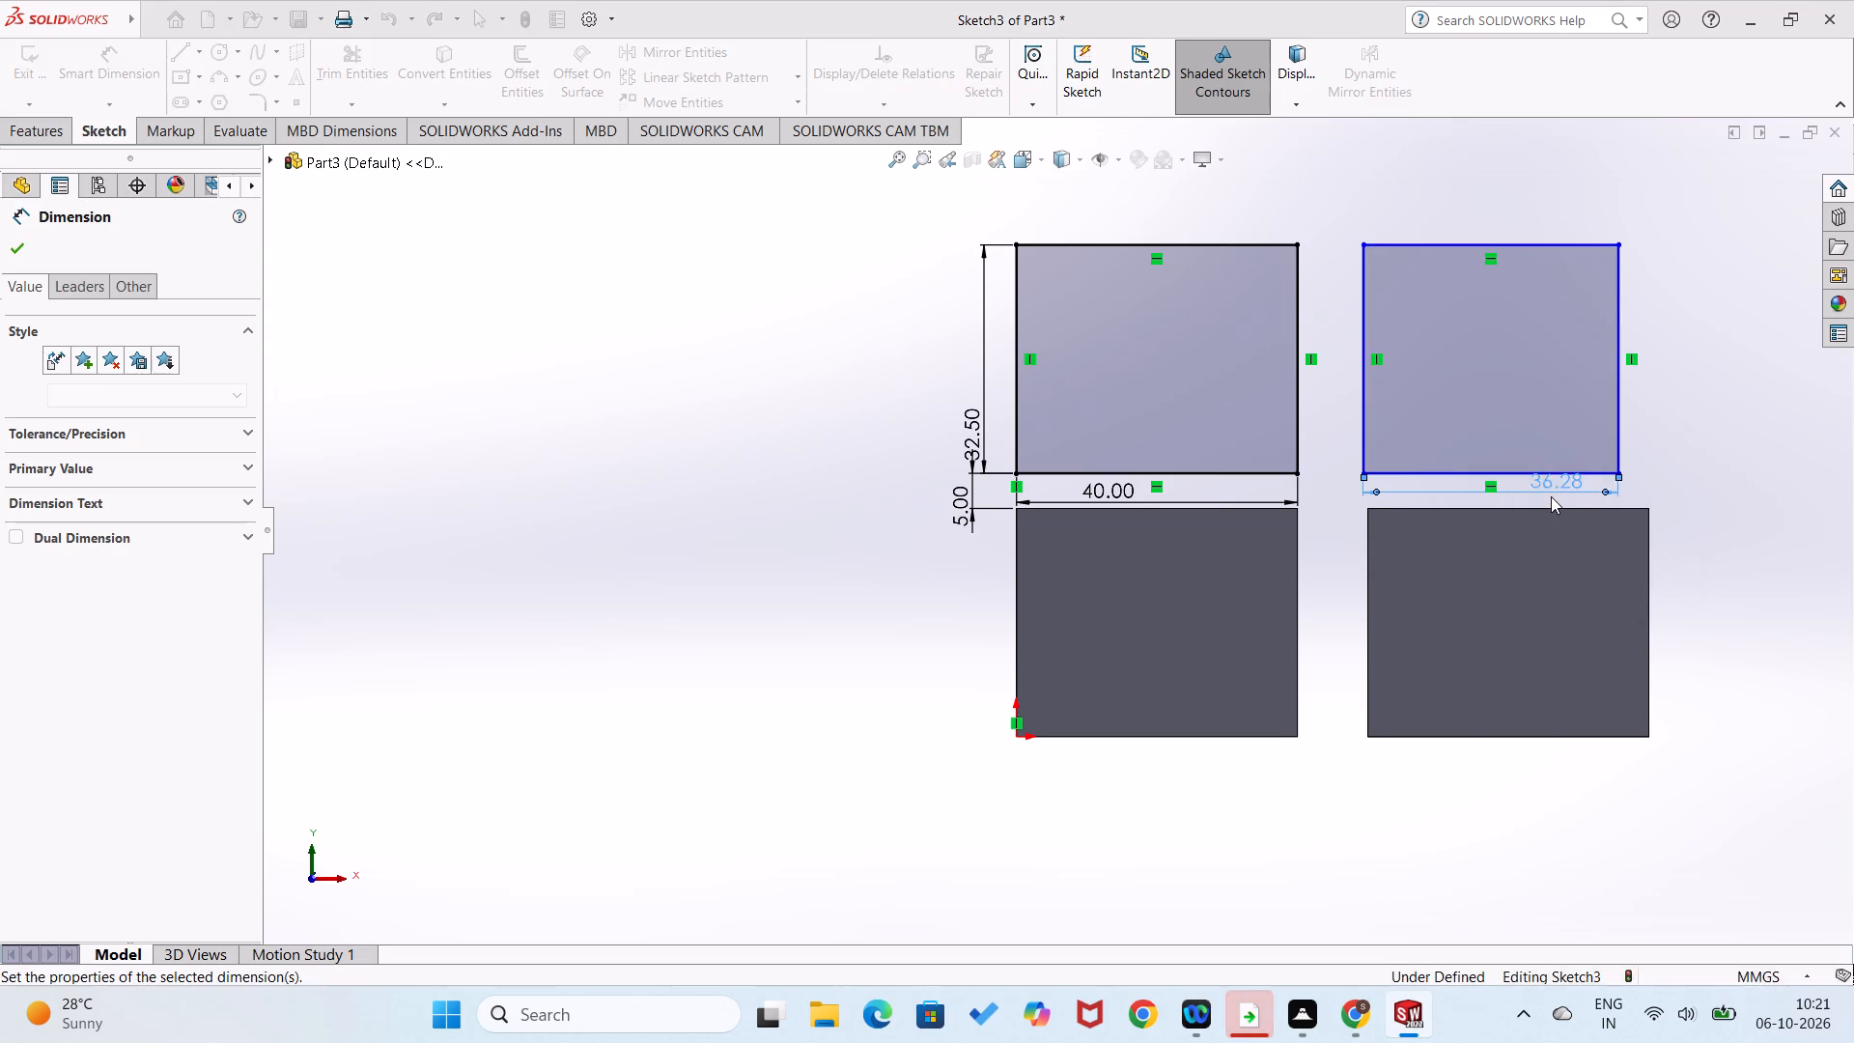
click(1264, 667)
click(1340, 654)
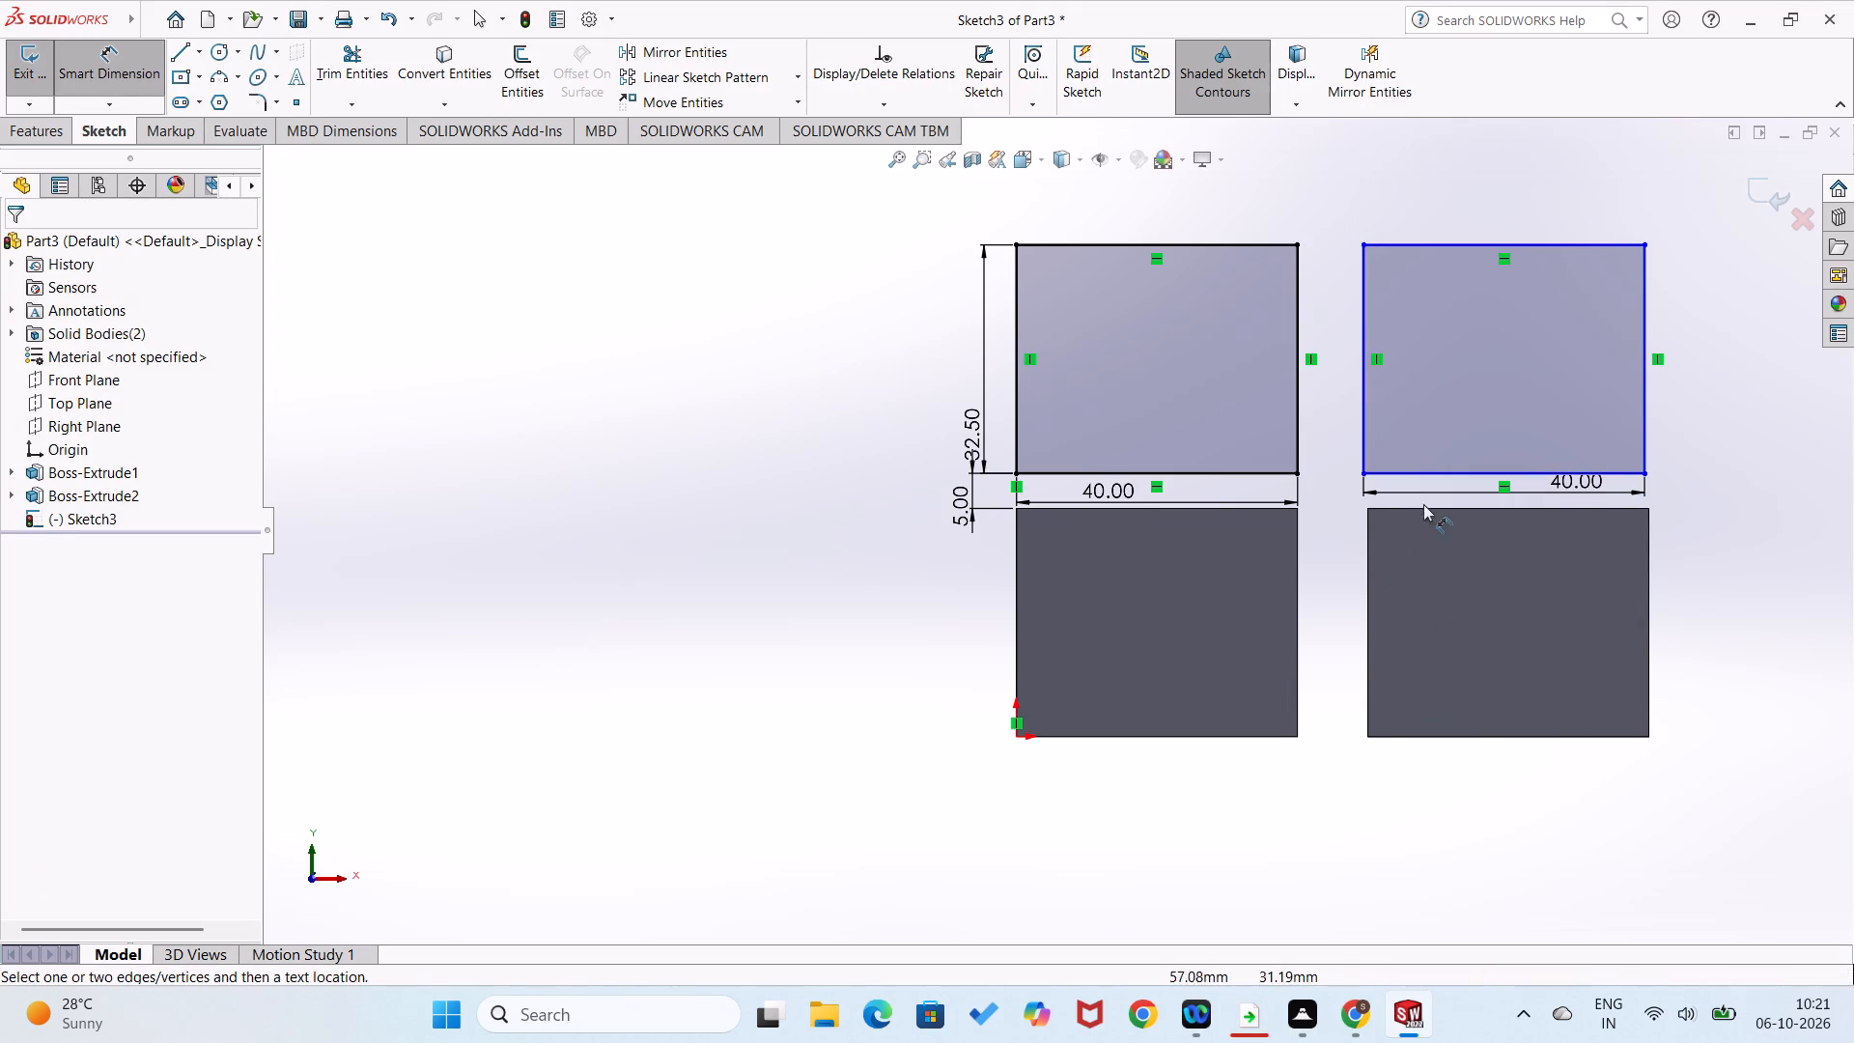
Dimension the gap between the second plate's top edge and the rectangle above it at 5 mm.
click(1420, 508)
click(1437, 474)
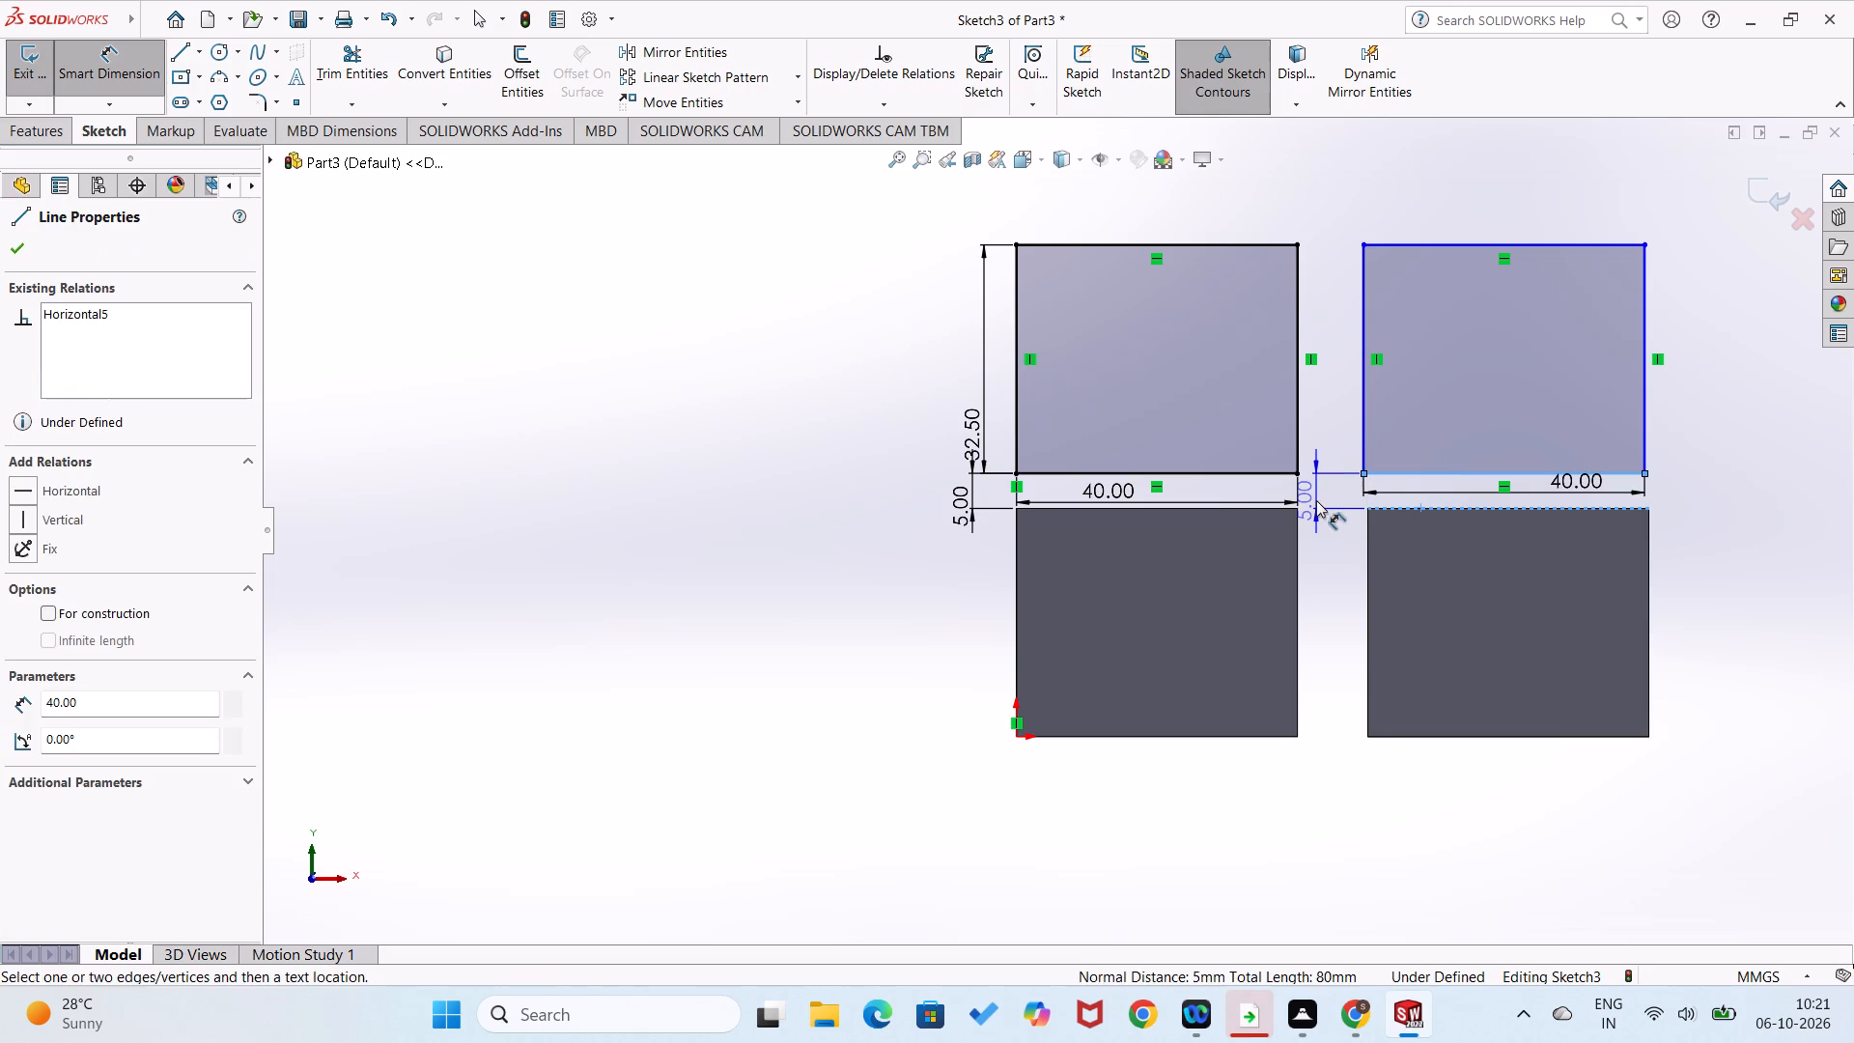
click(1316, 500)
click(1239, 470)
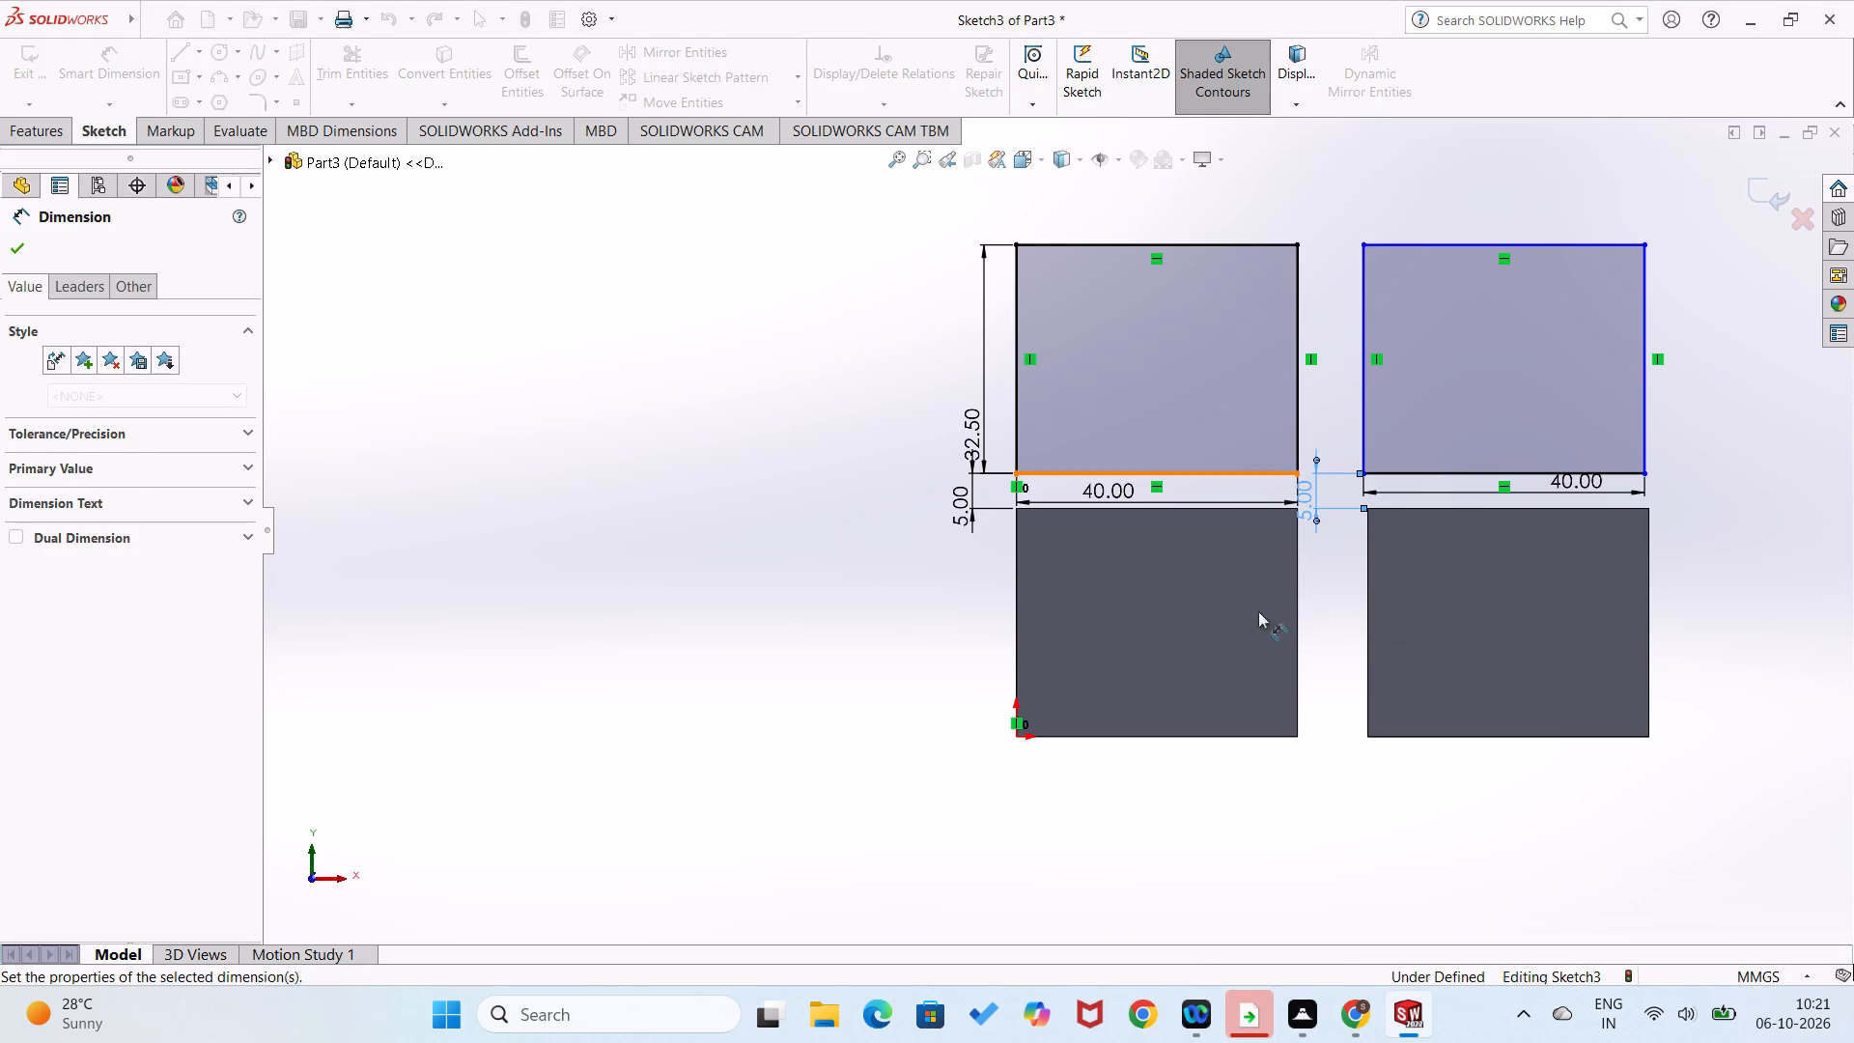
click(1334, 736)
Dimension the height of the rectangle above the second plate at 32.5 mm.
click(1642, 419)
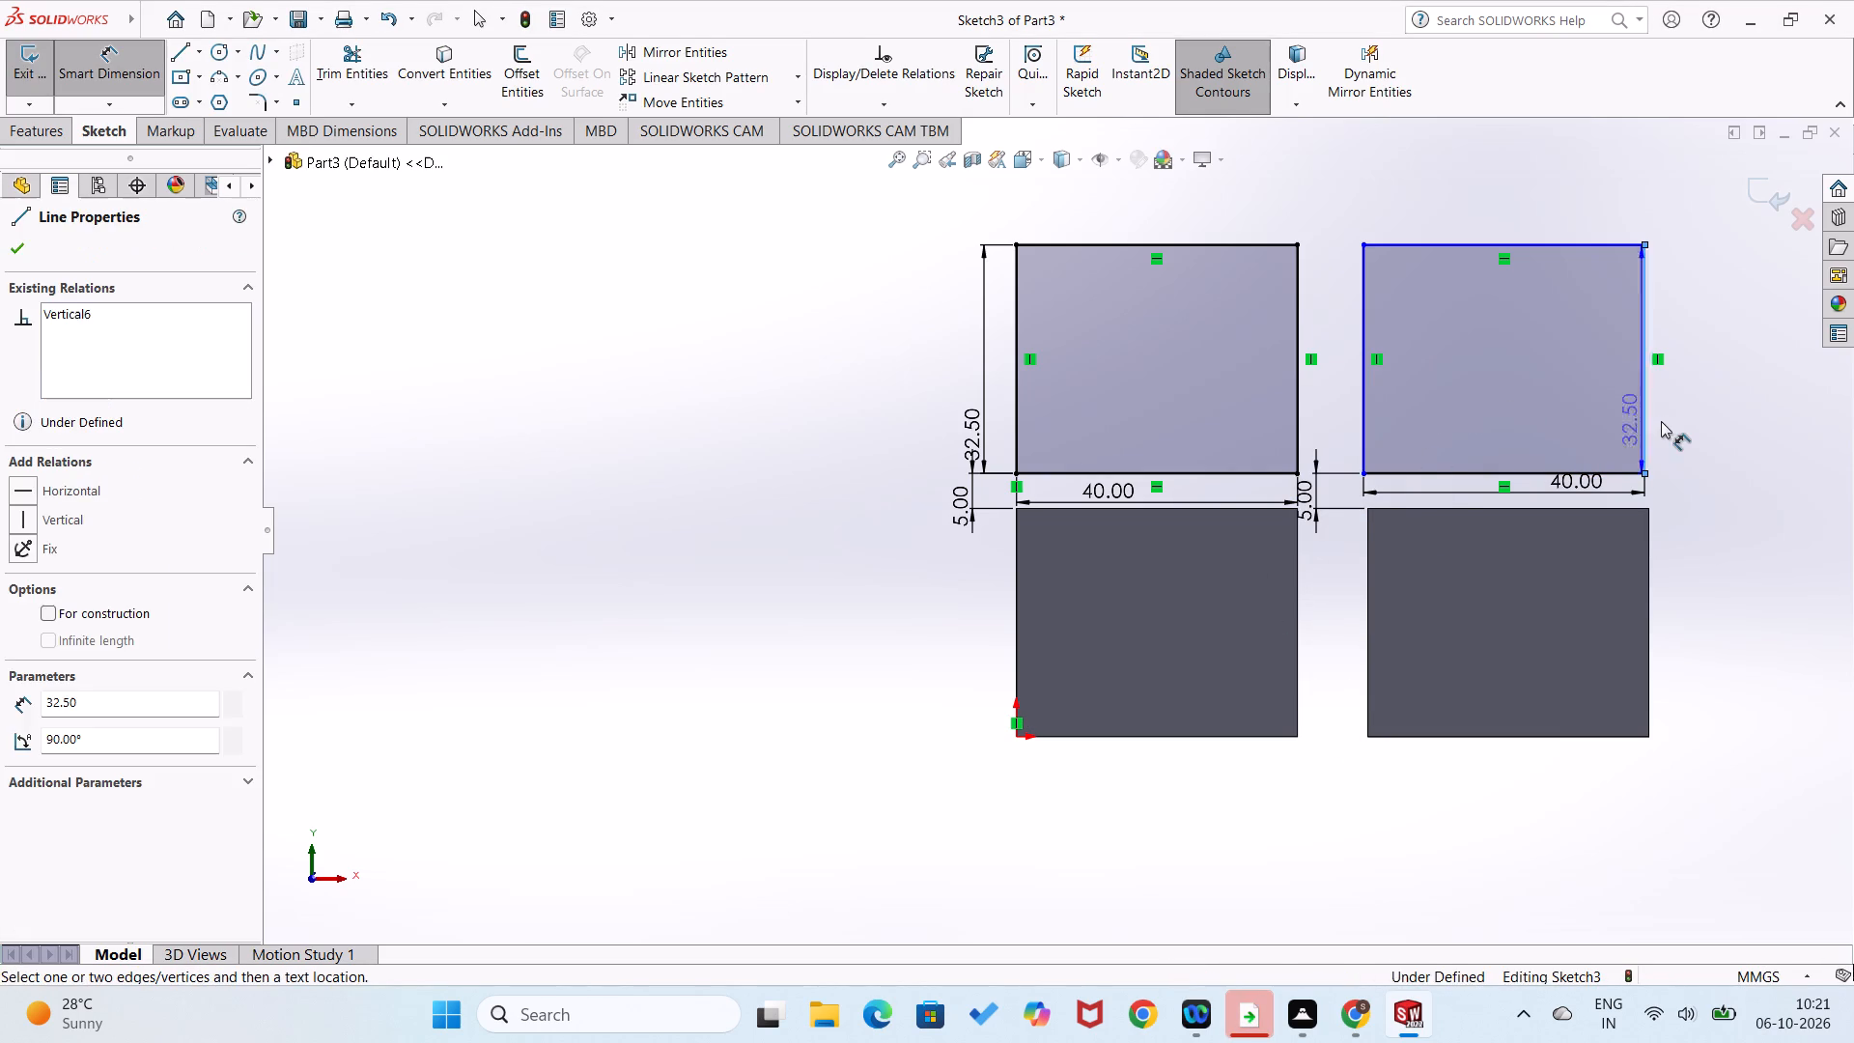
click(1674, 421)
click(1595, 397)
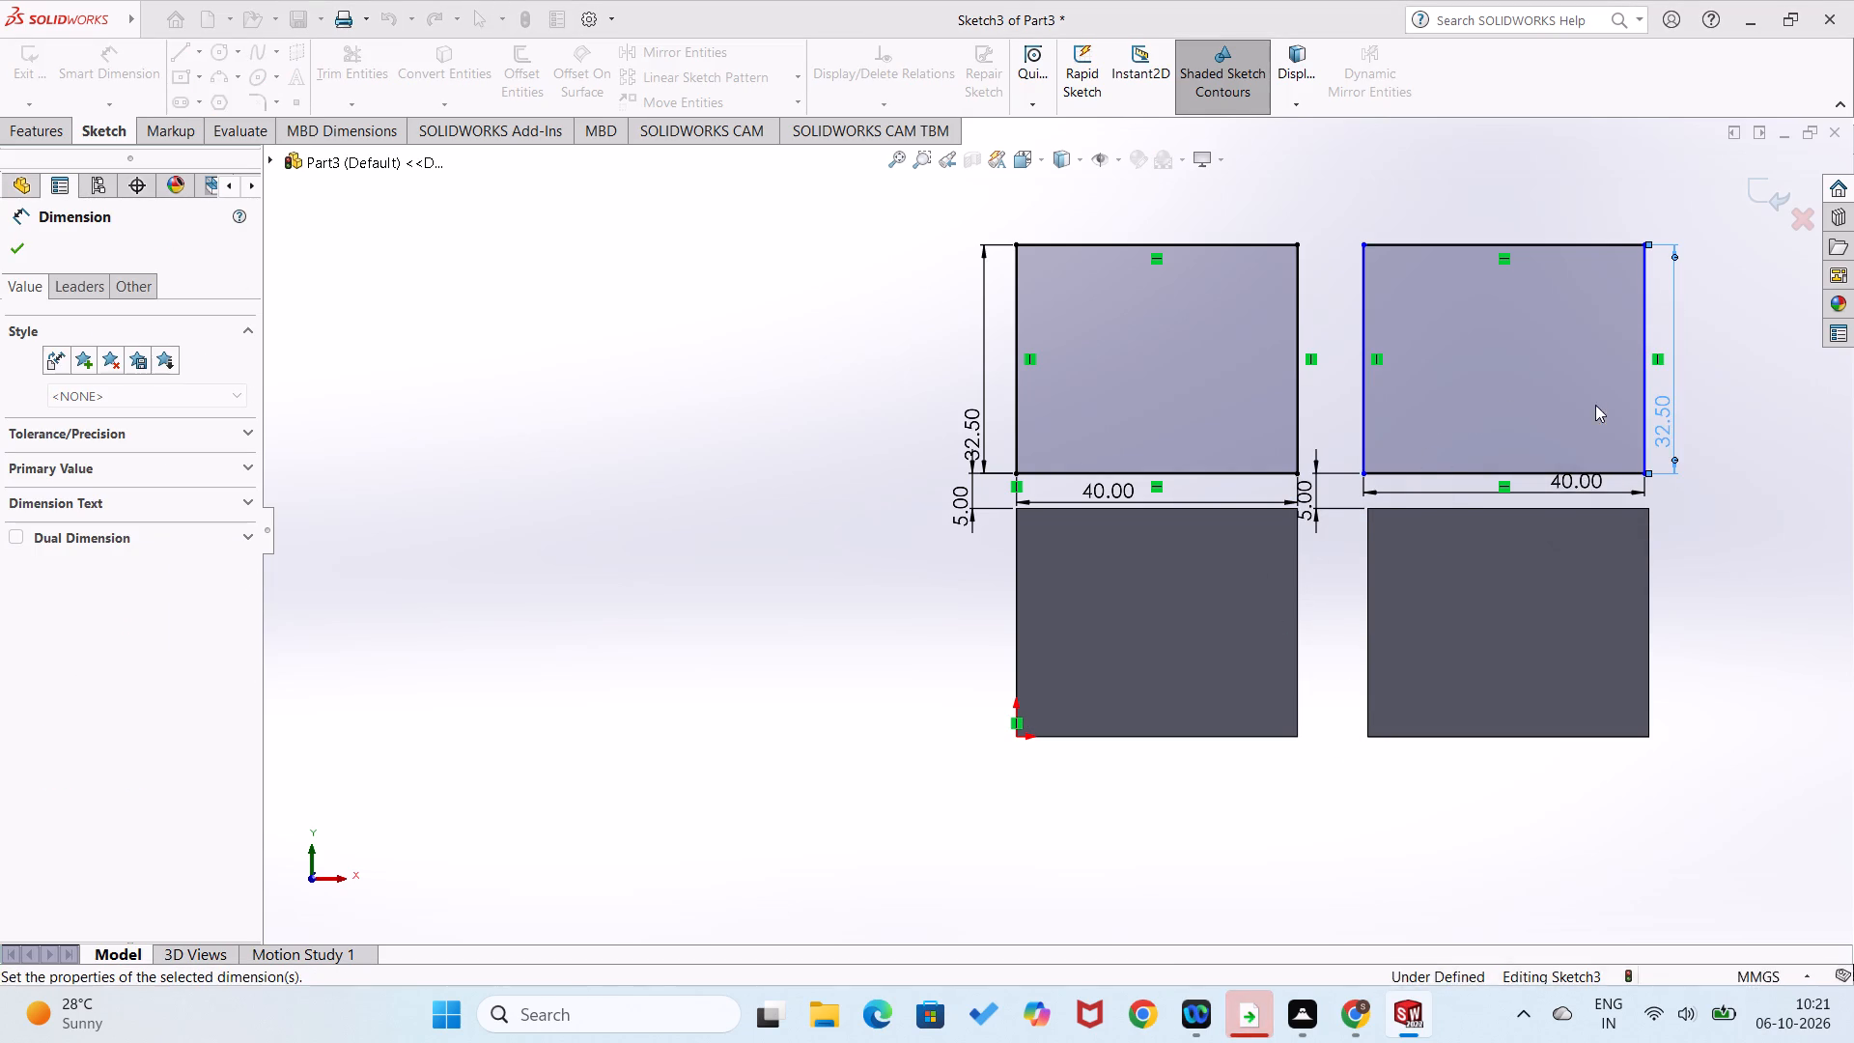
click(1342, 639)
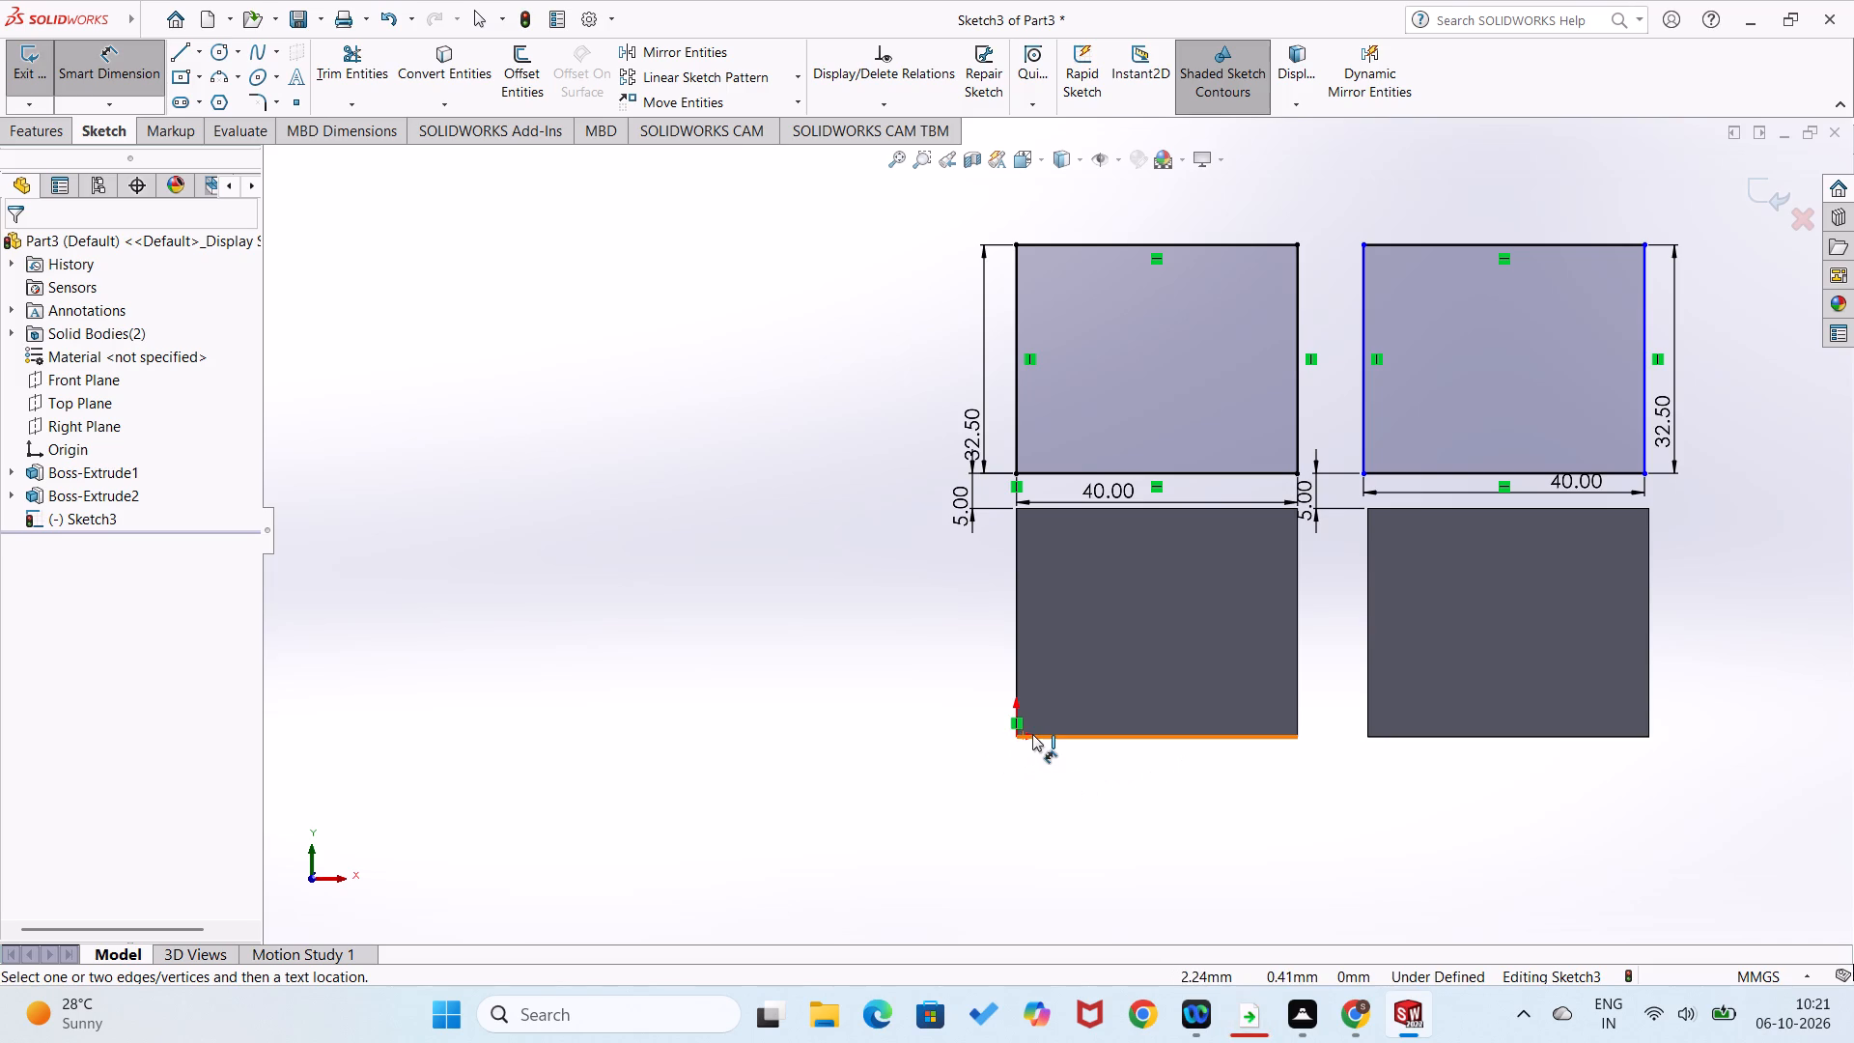
Dimension the horizontal distance from the origin to the second rectangle's lower-left corner to 50 mm.
click(1018, 737)
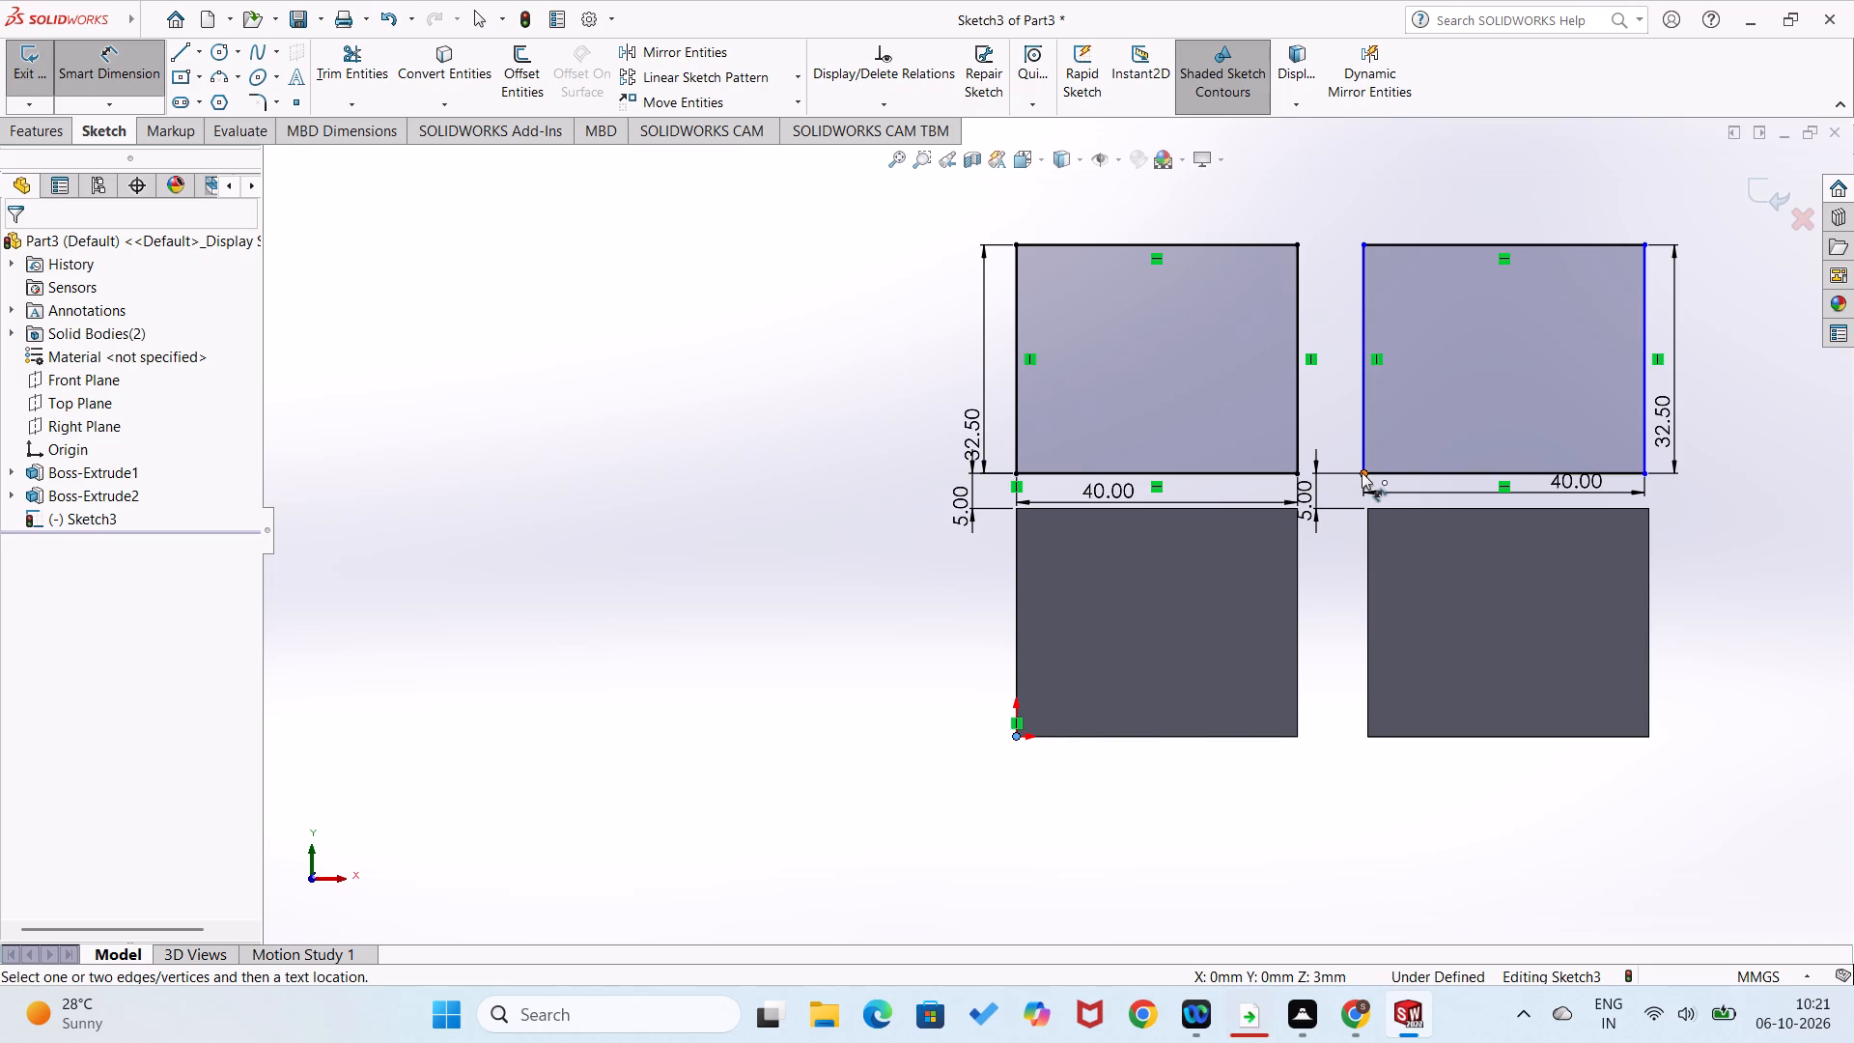
click(1362, 472)
click(1286, 764)
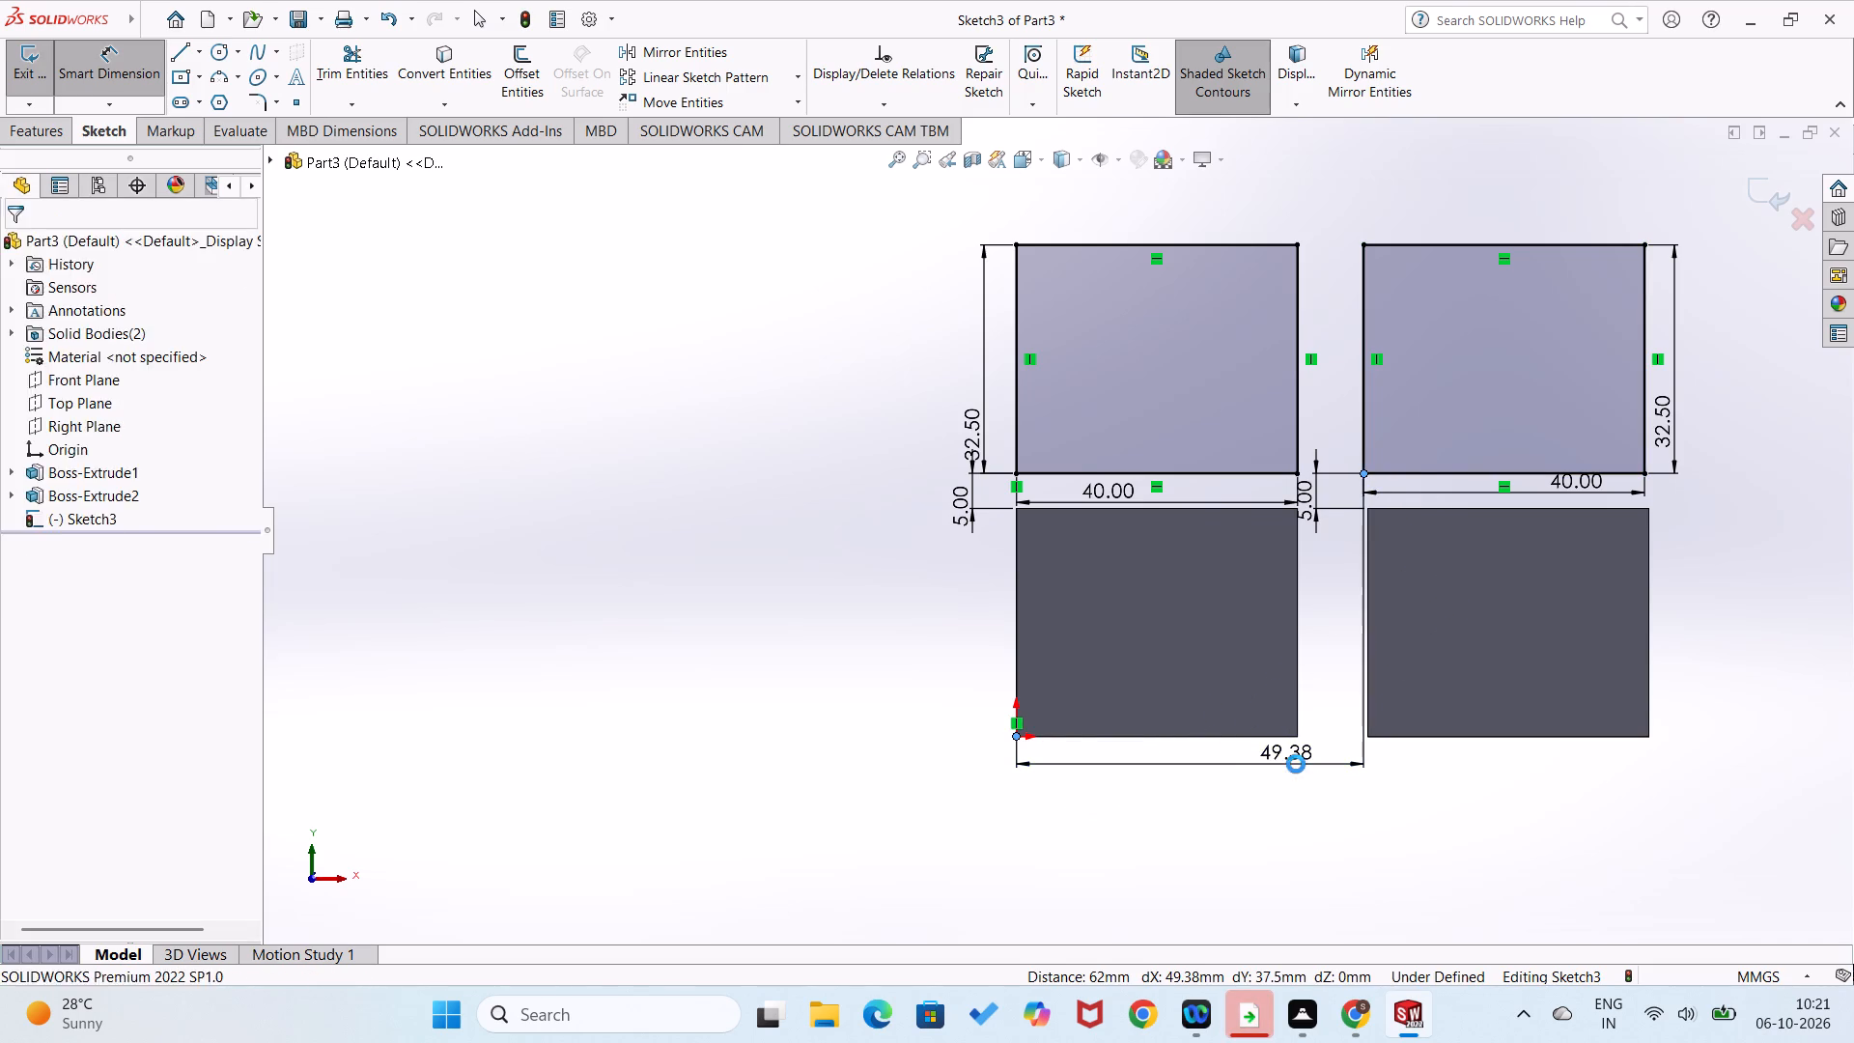
text(50)
key(Return)
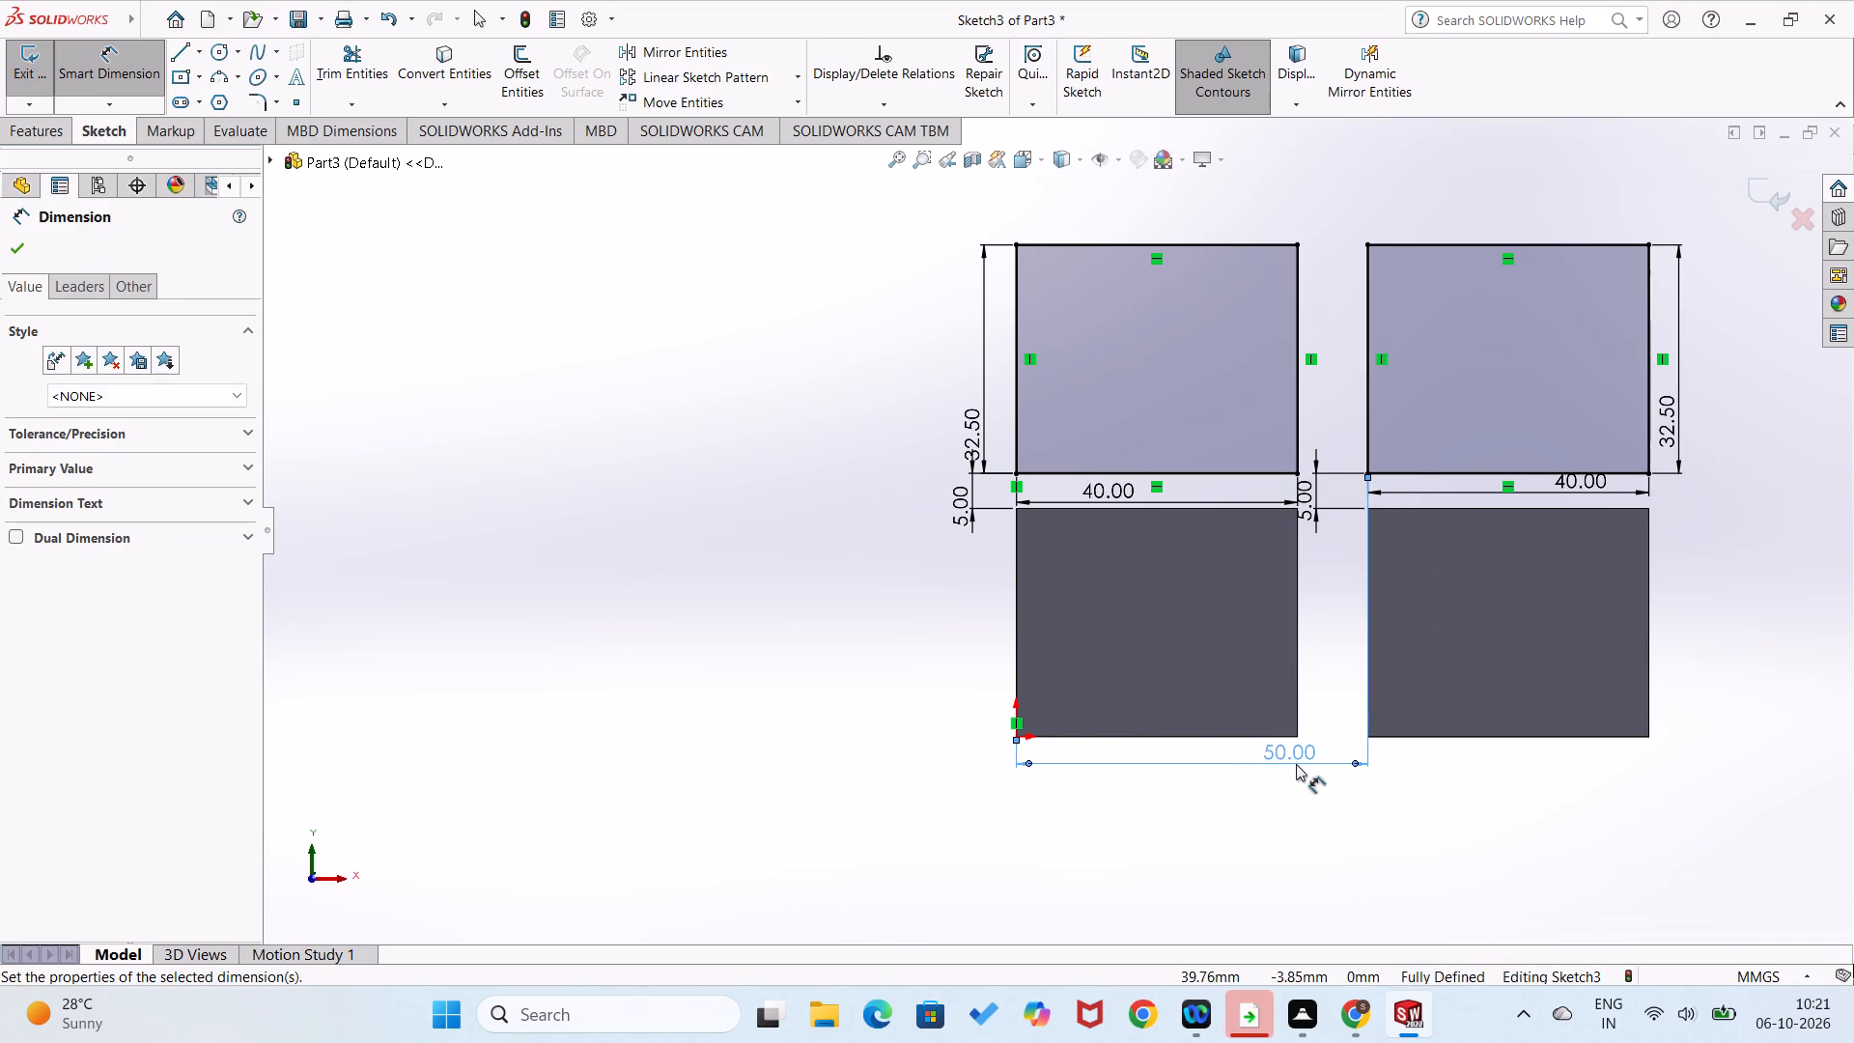
click(1221, 857)
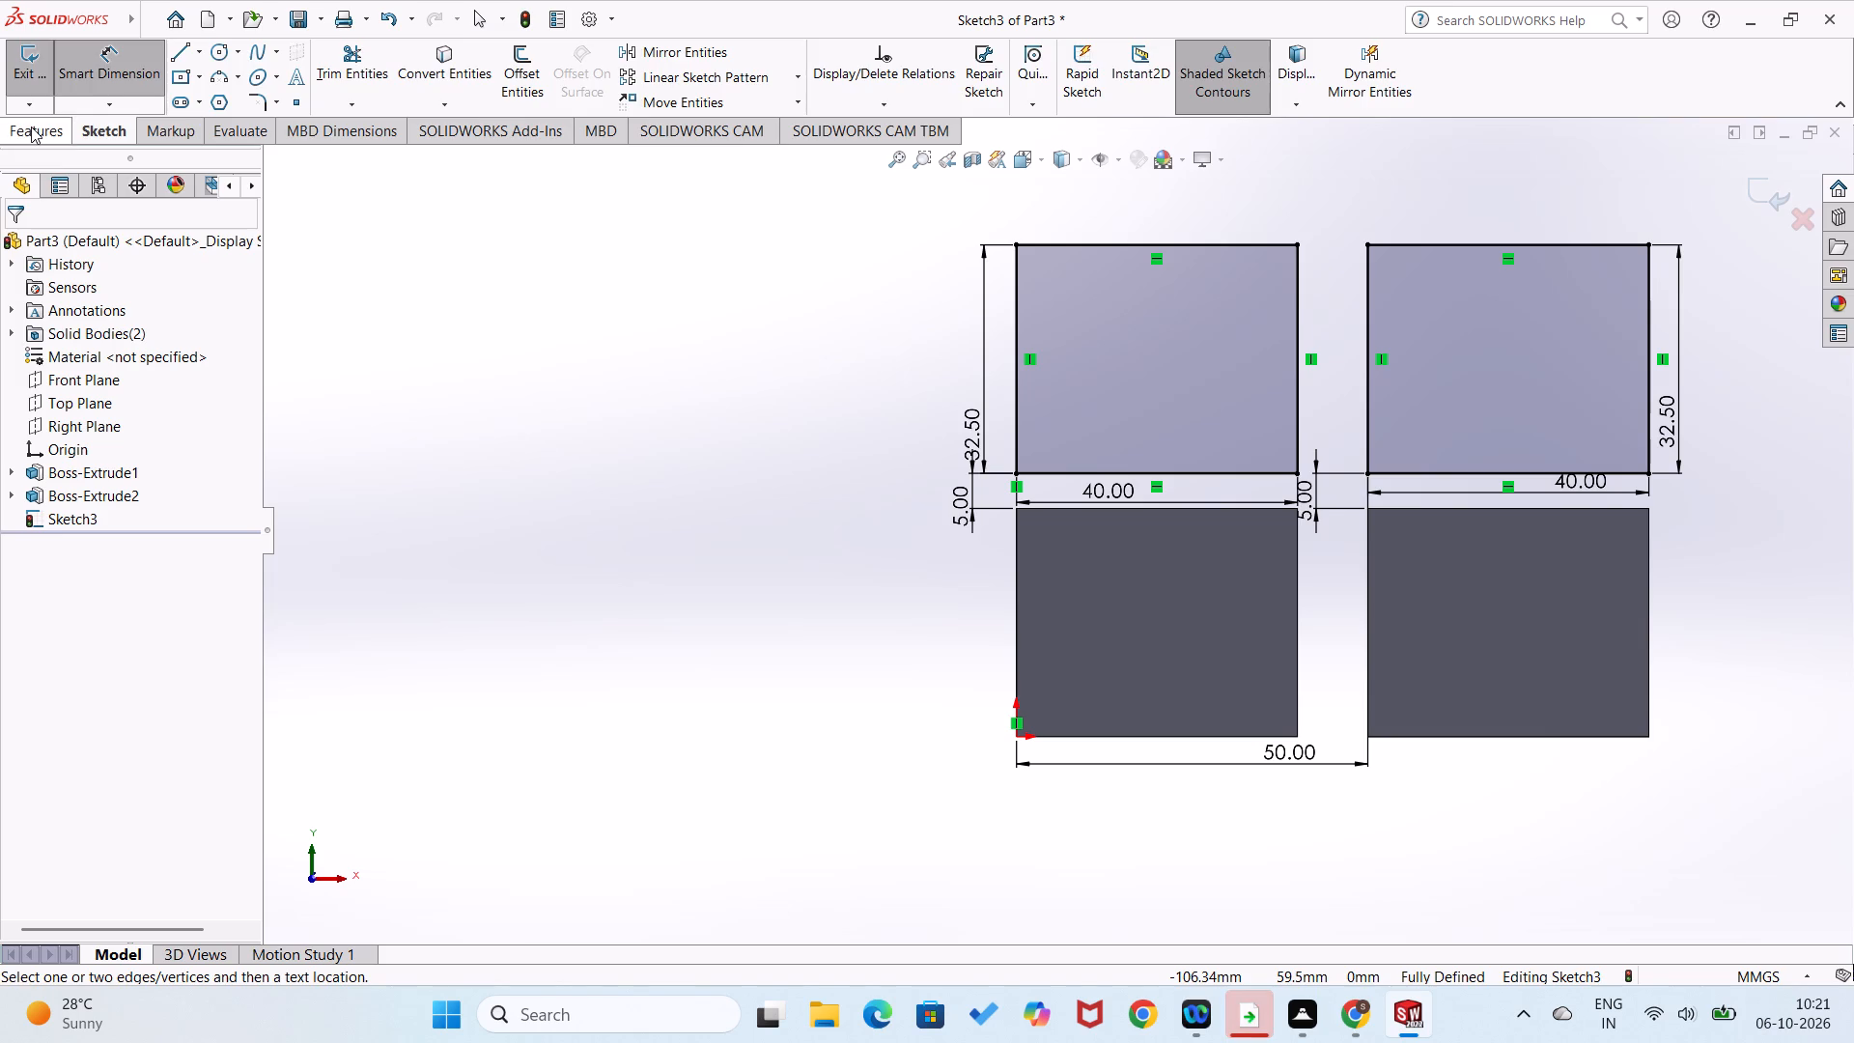
Extrude both upper rectangles 3 mm blind in the reversed direction, level with the lower plates.
click(31, 127)
click(32, 92)
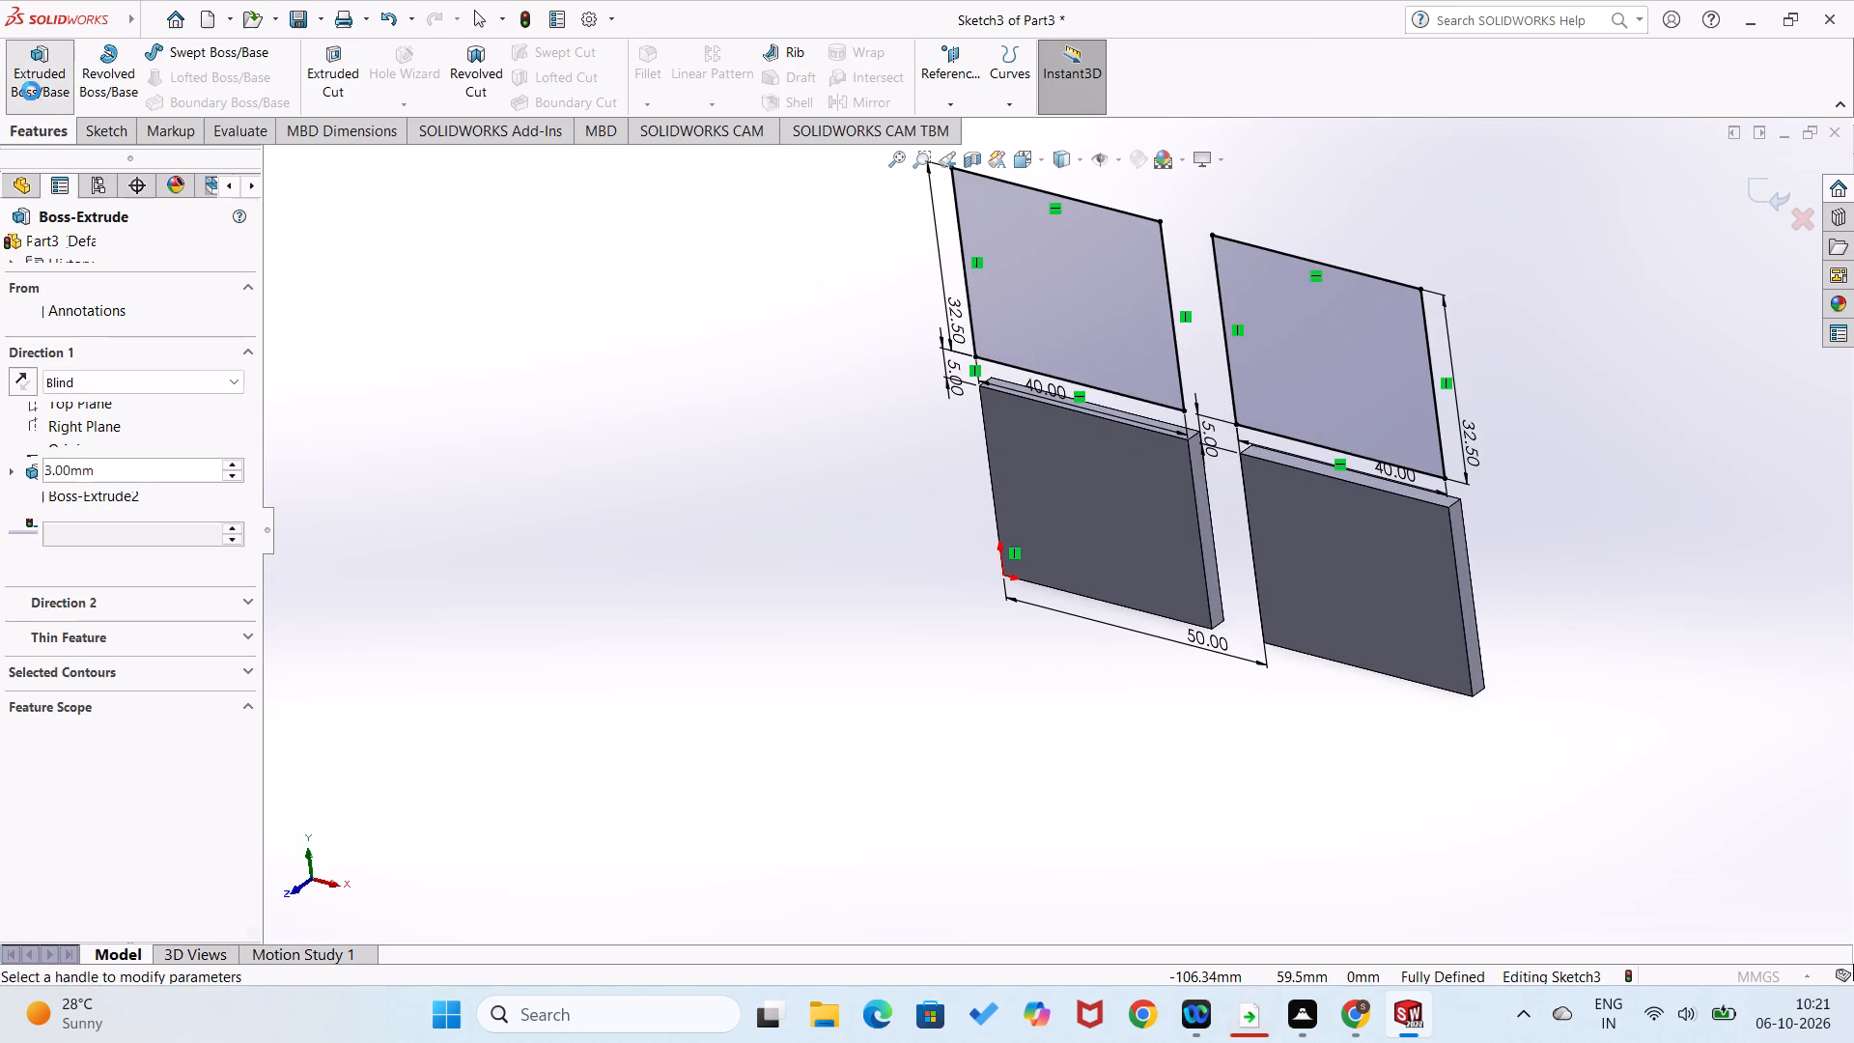
click(31, 378)
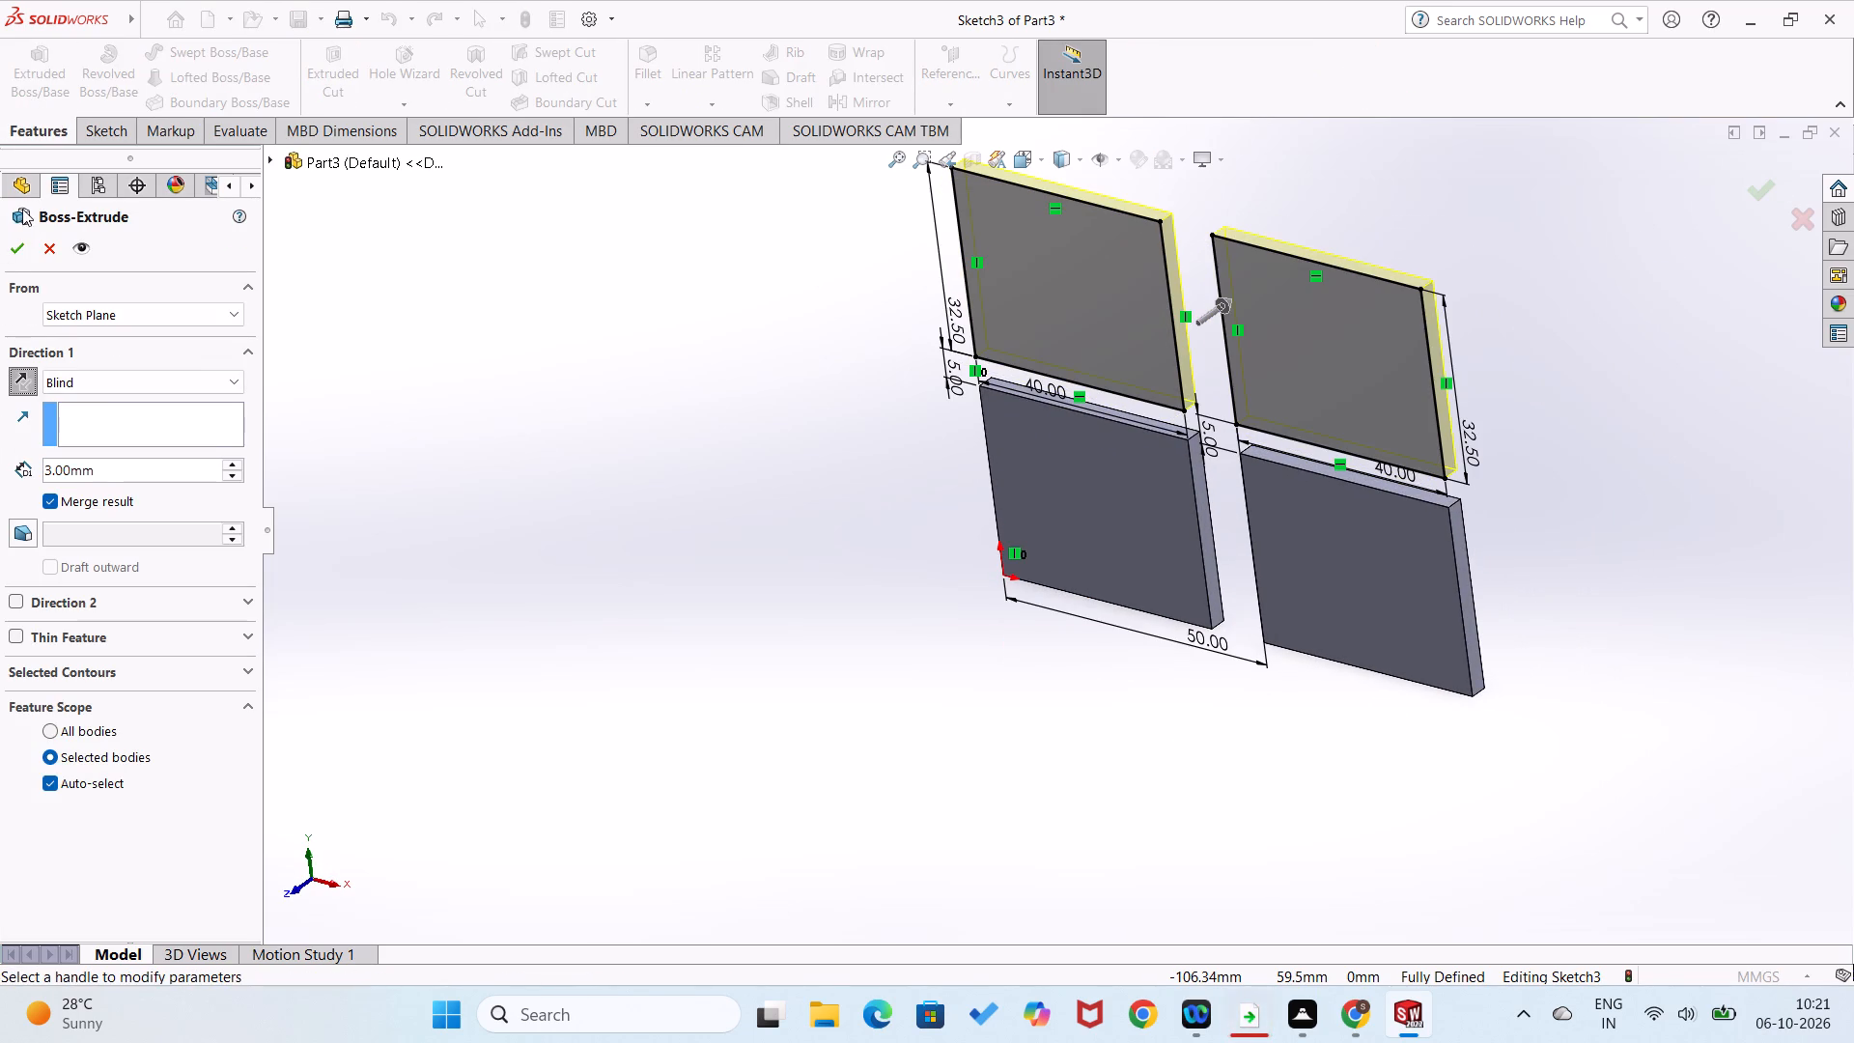
click(12, 248)
click(442, 497)
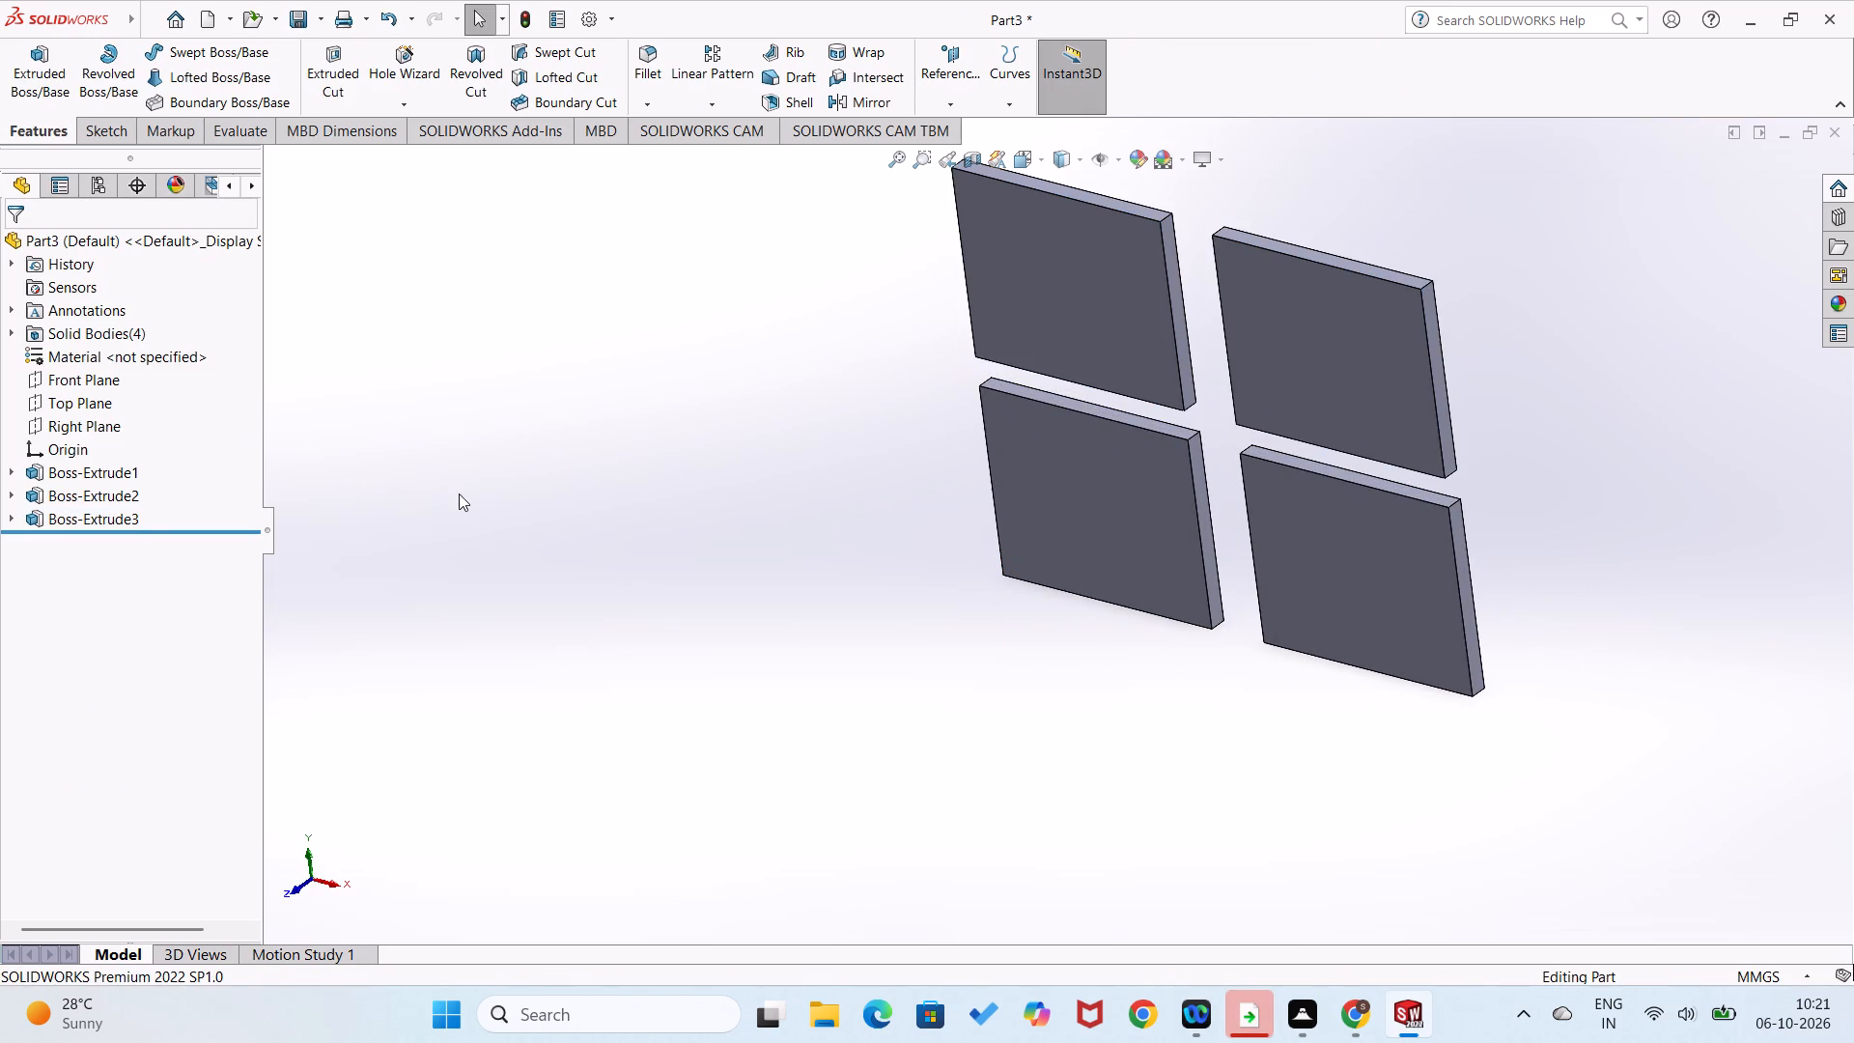
On the lower-left plate's front face, sketch a vertical construction line joining the outer edge midpoints of the left column's two plates.
right_click(1106, 576)
click(1145, 547)
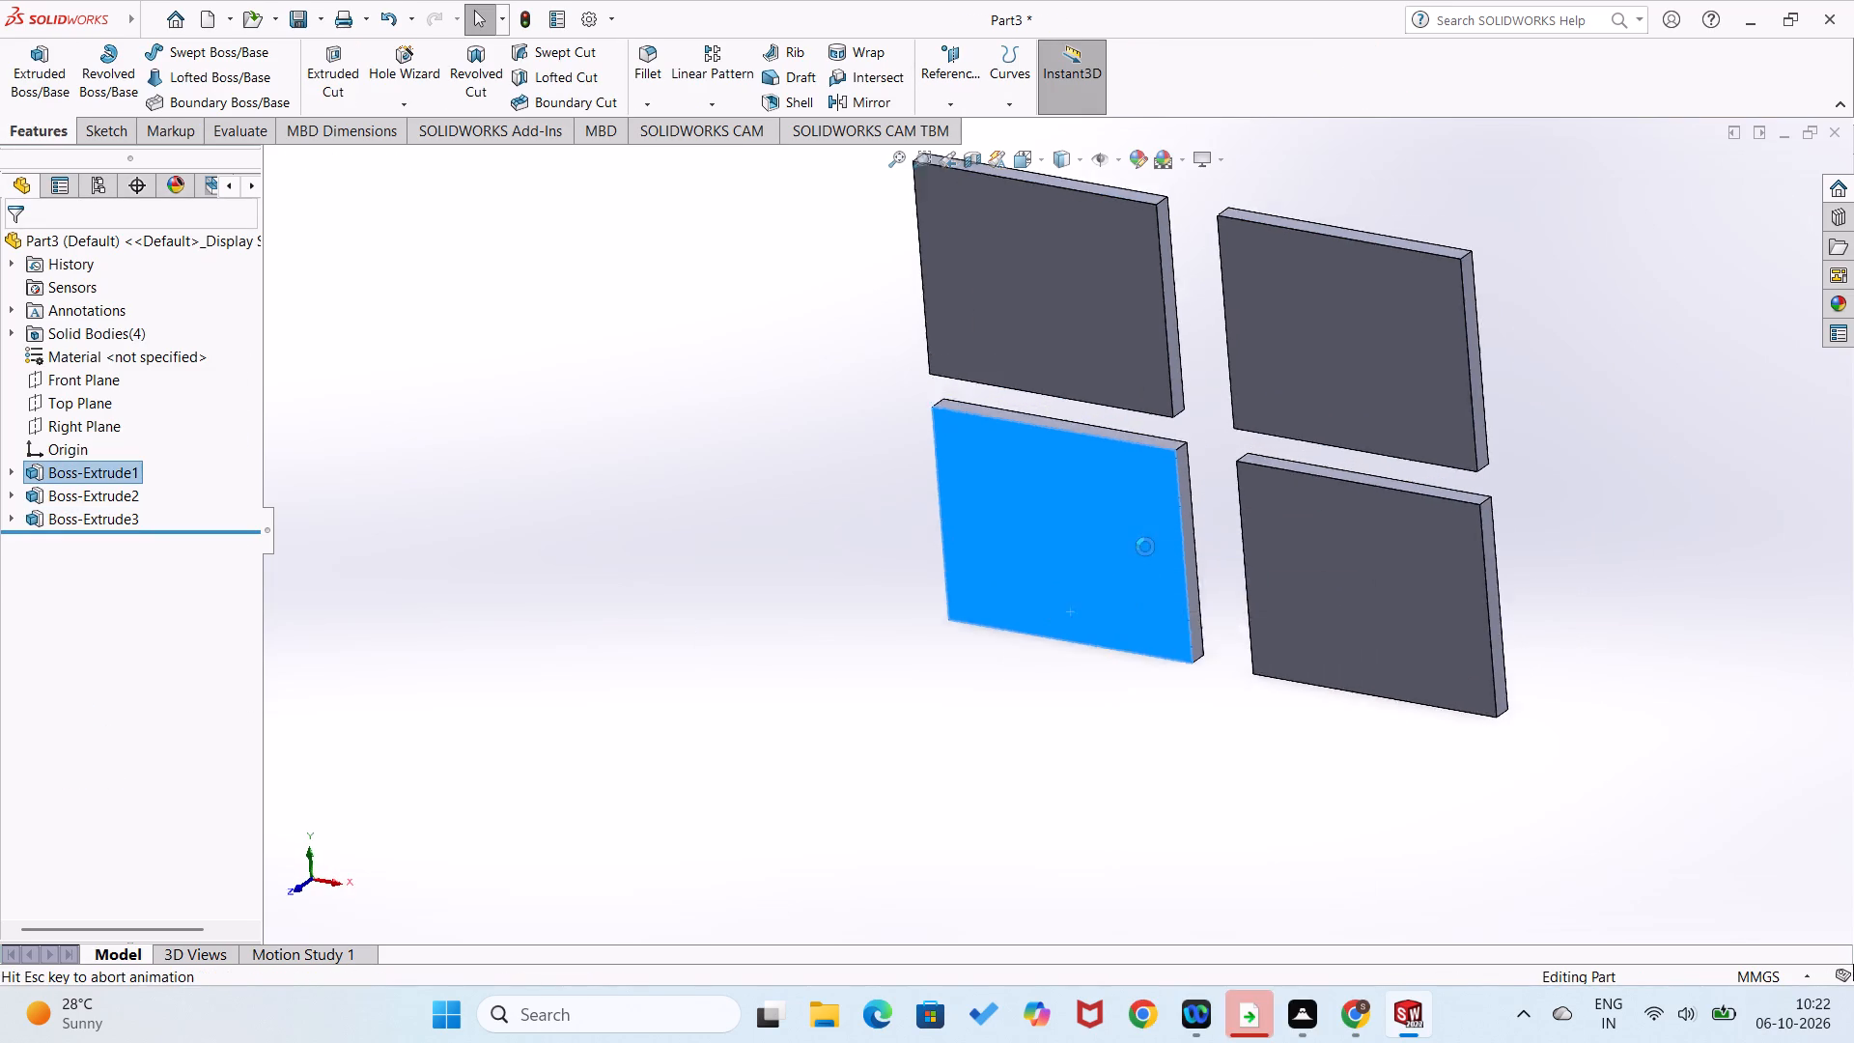
click(561, 524)
right_drag(520, 471, 475, 579)
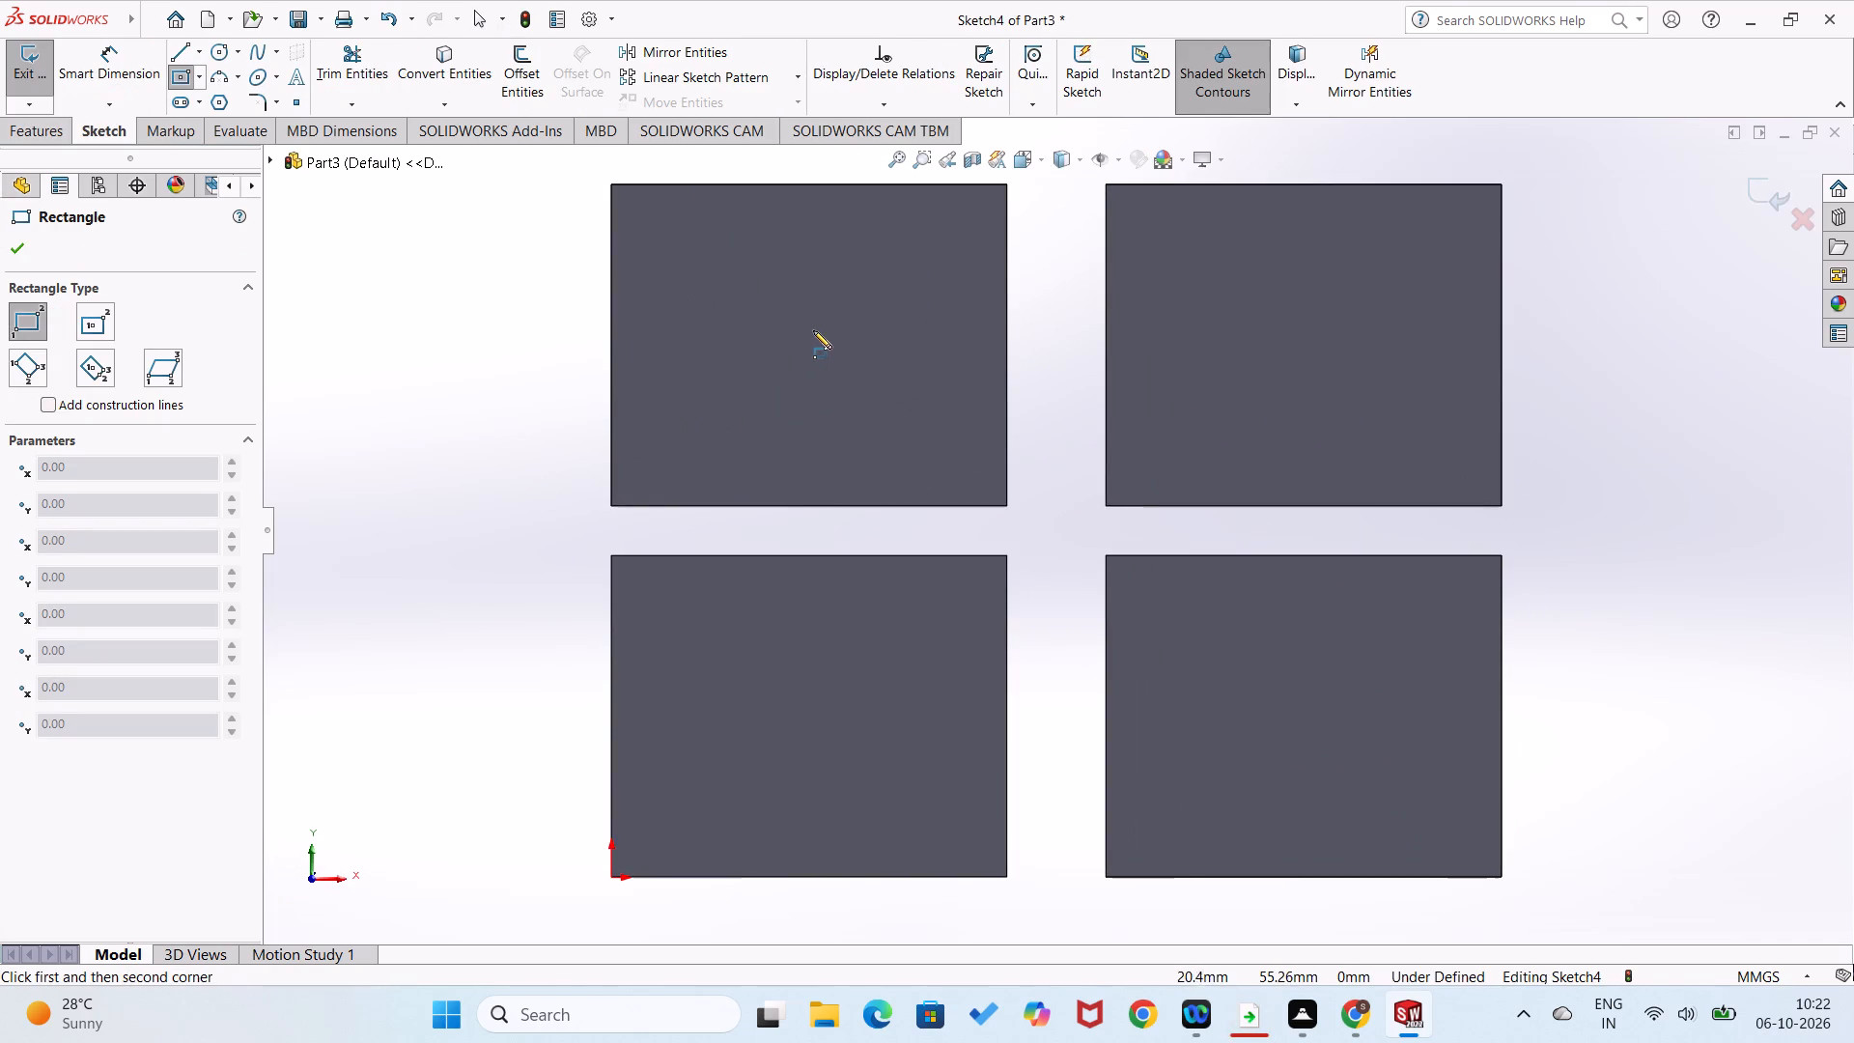
right_drag(538, 397, 443, 482)
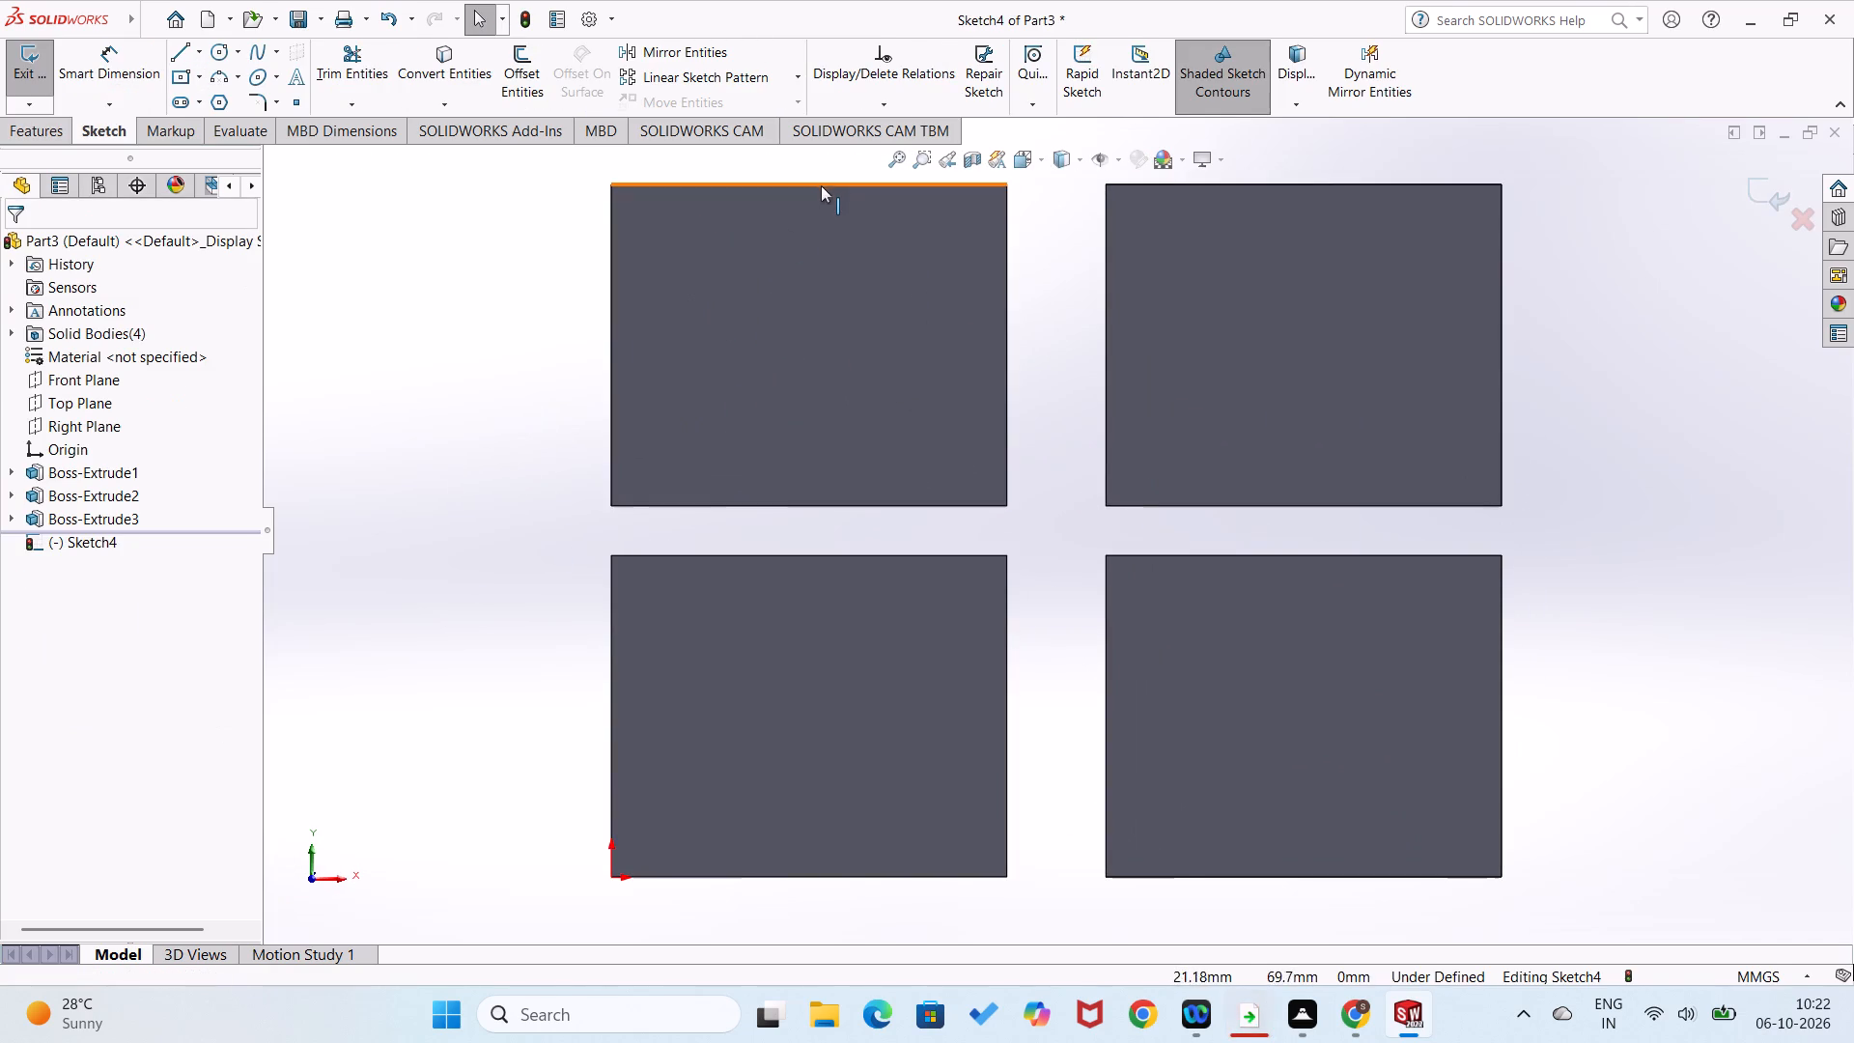
right_drag(571, 279, 570, 280)
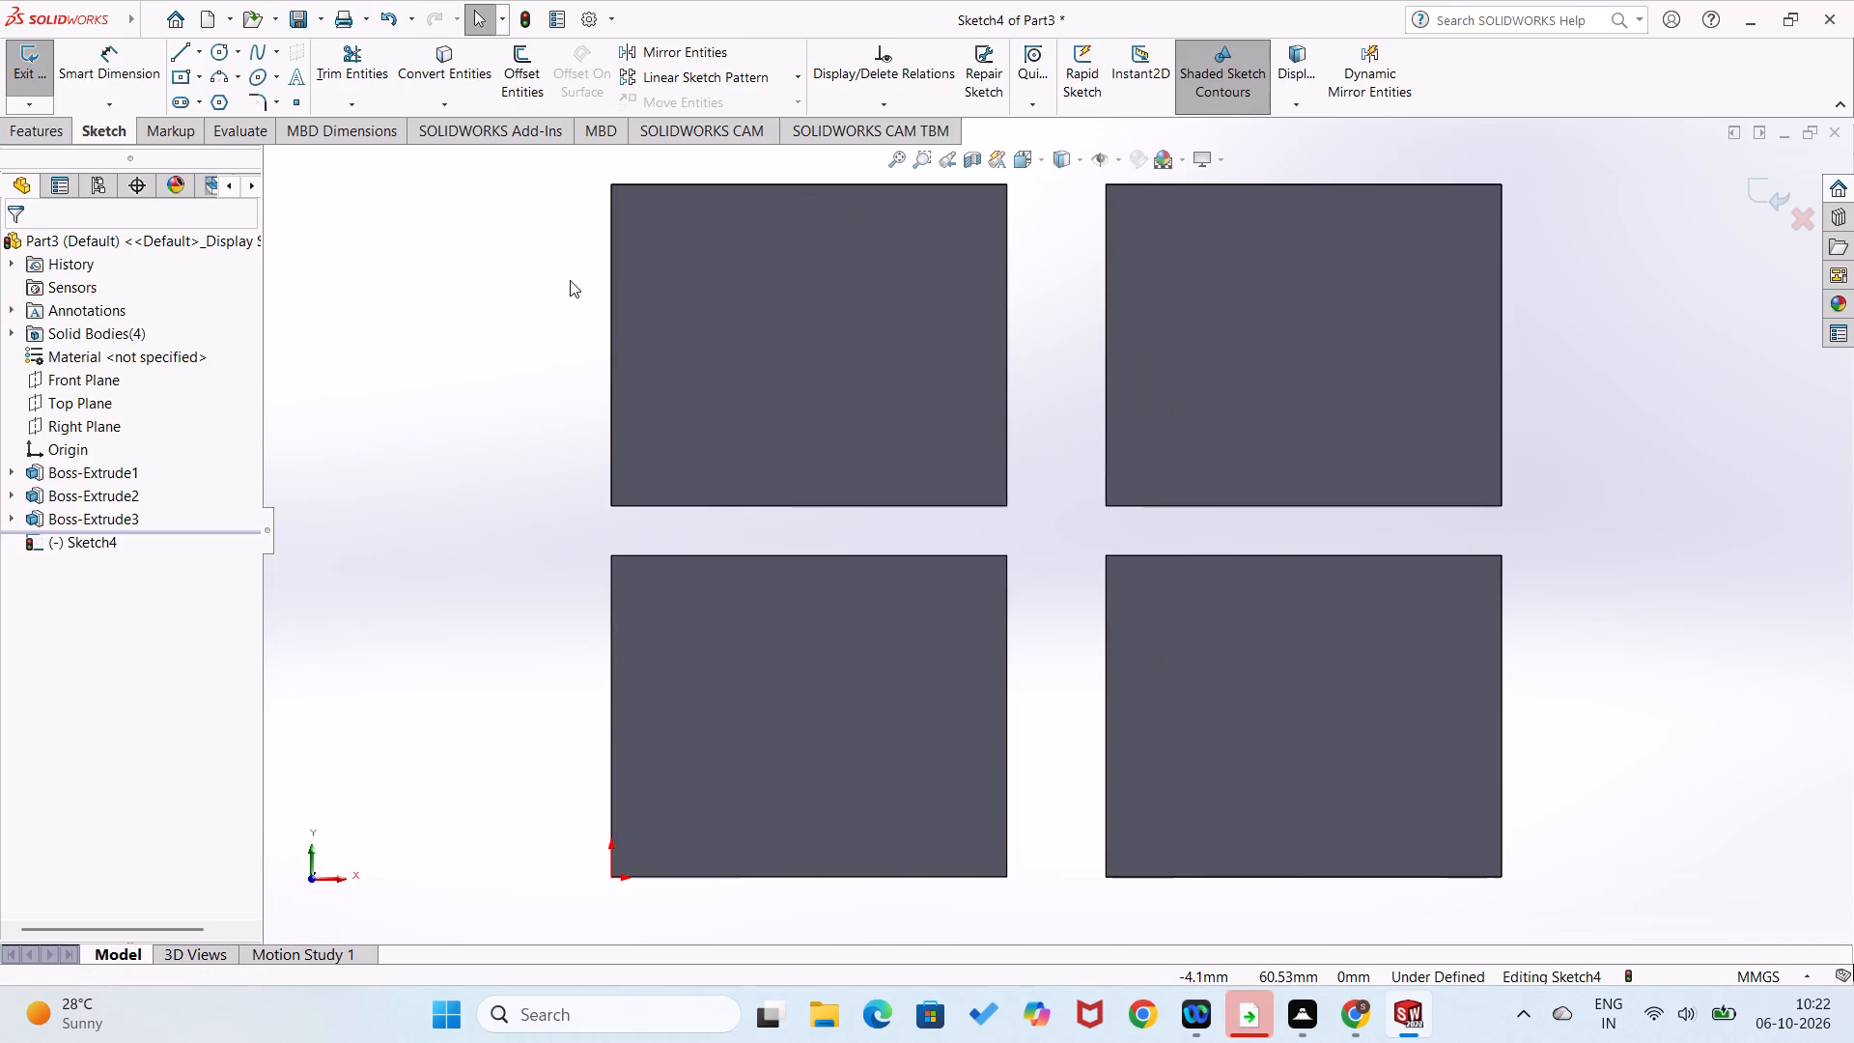
right_drag(570, 280, 381, 321)
click(805, 183)
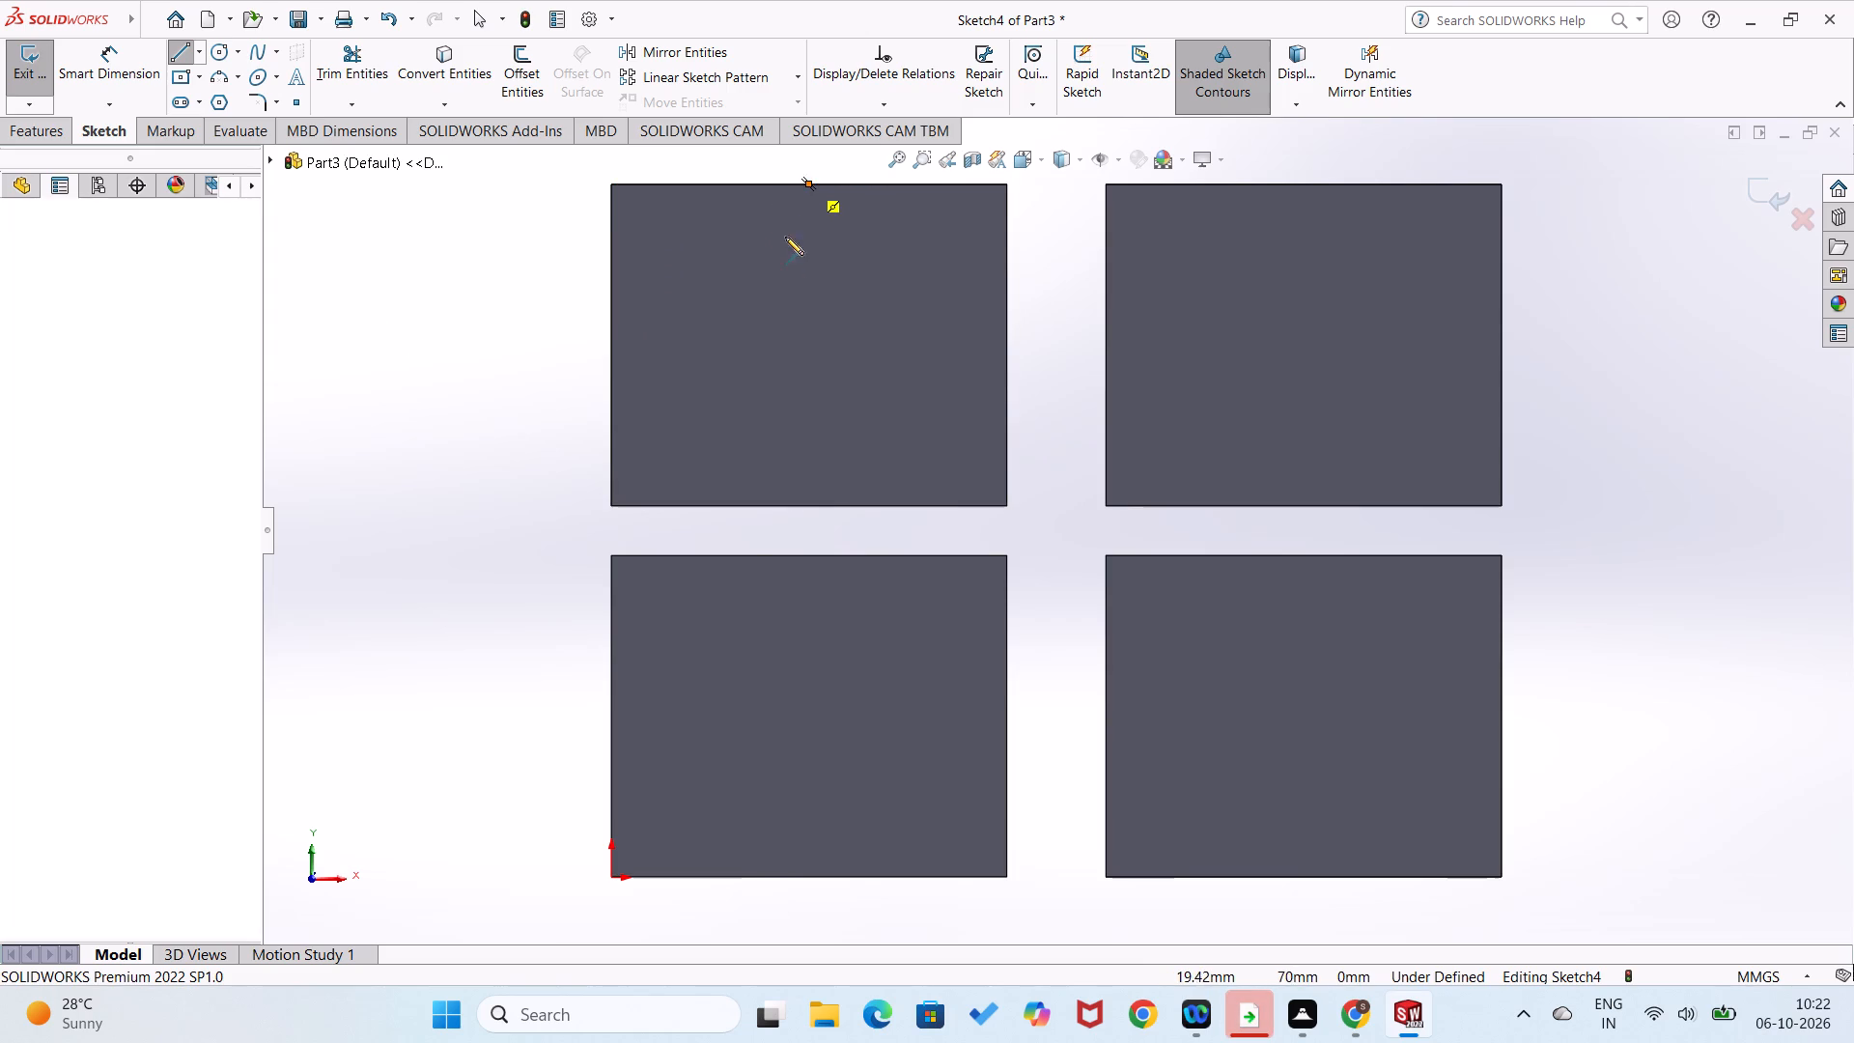
click(805, 880)
right_click(805, 863)
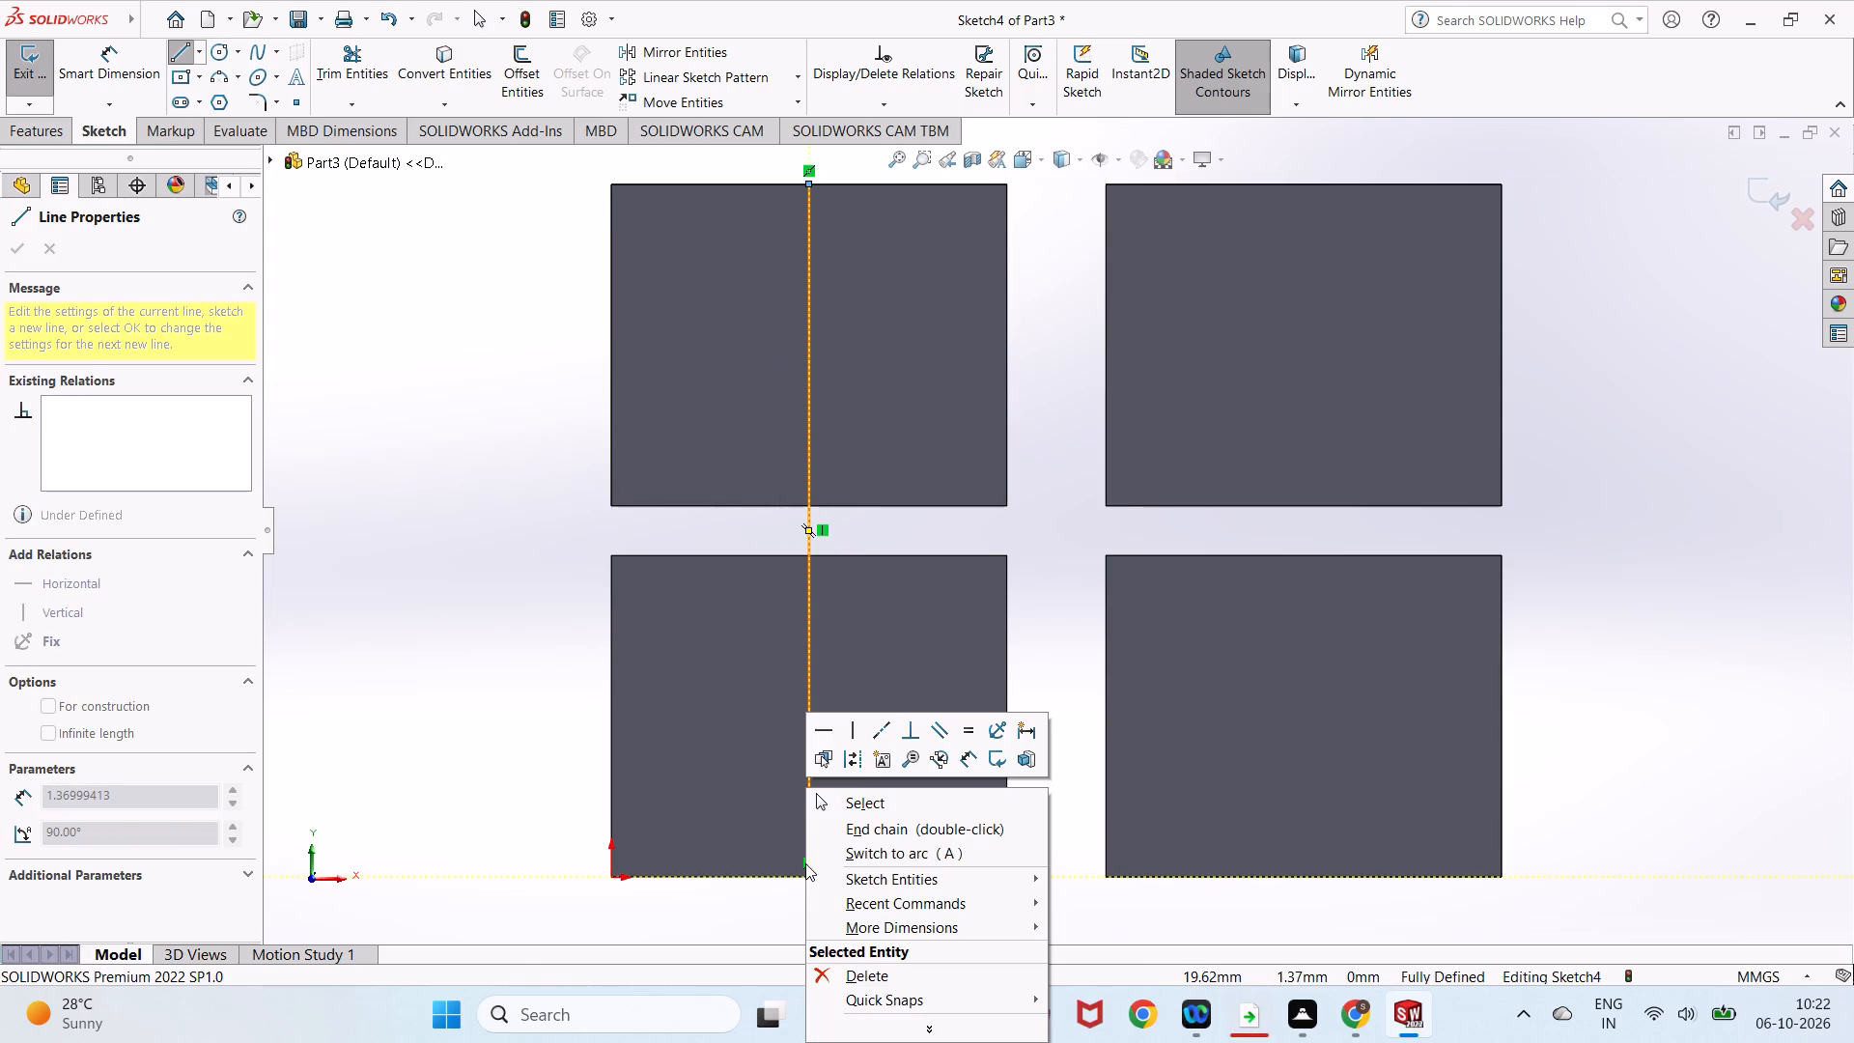
click(851, 763)
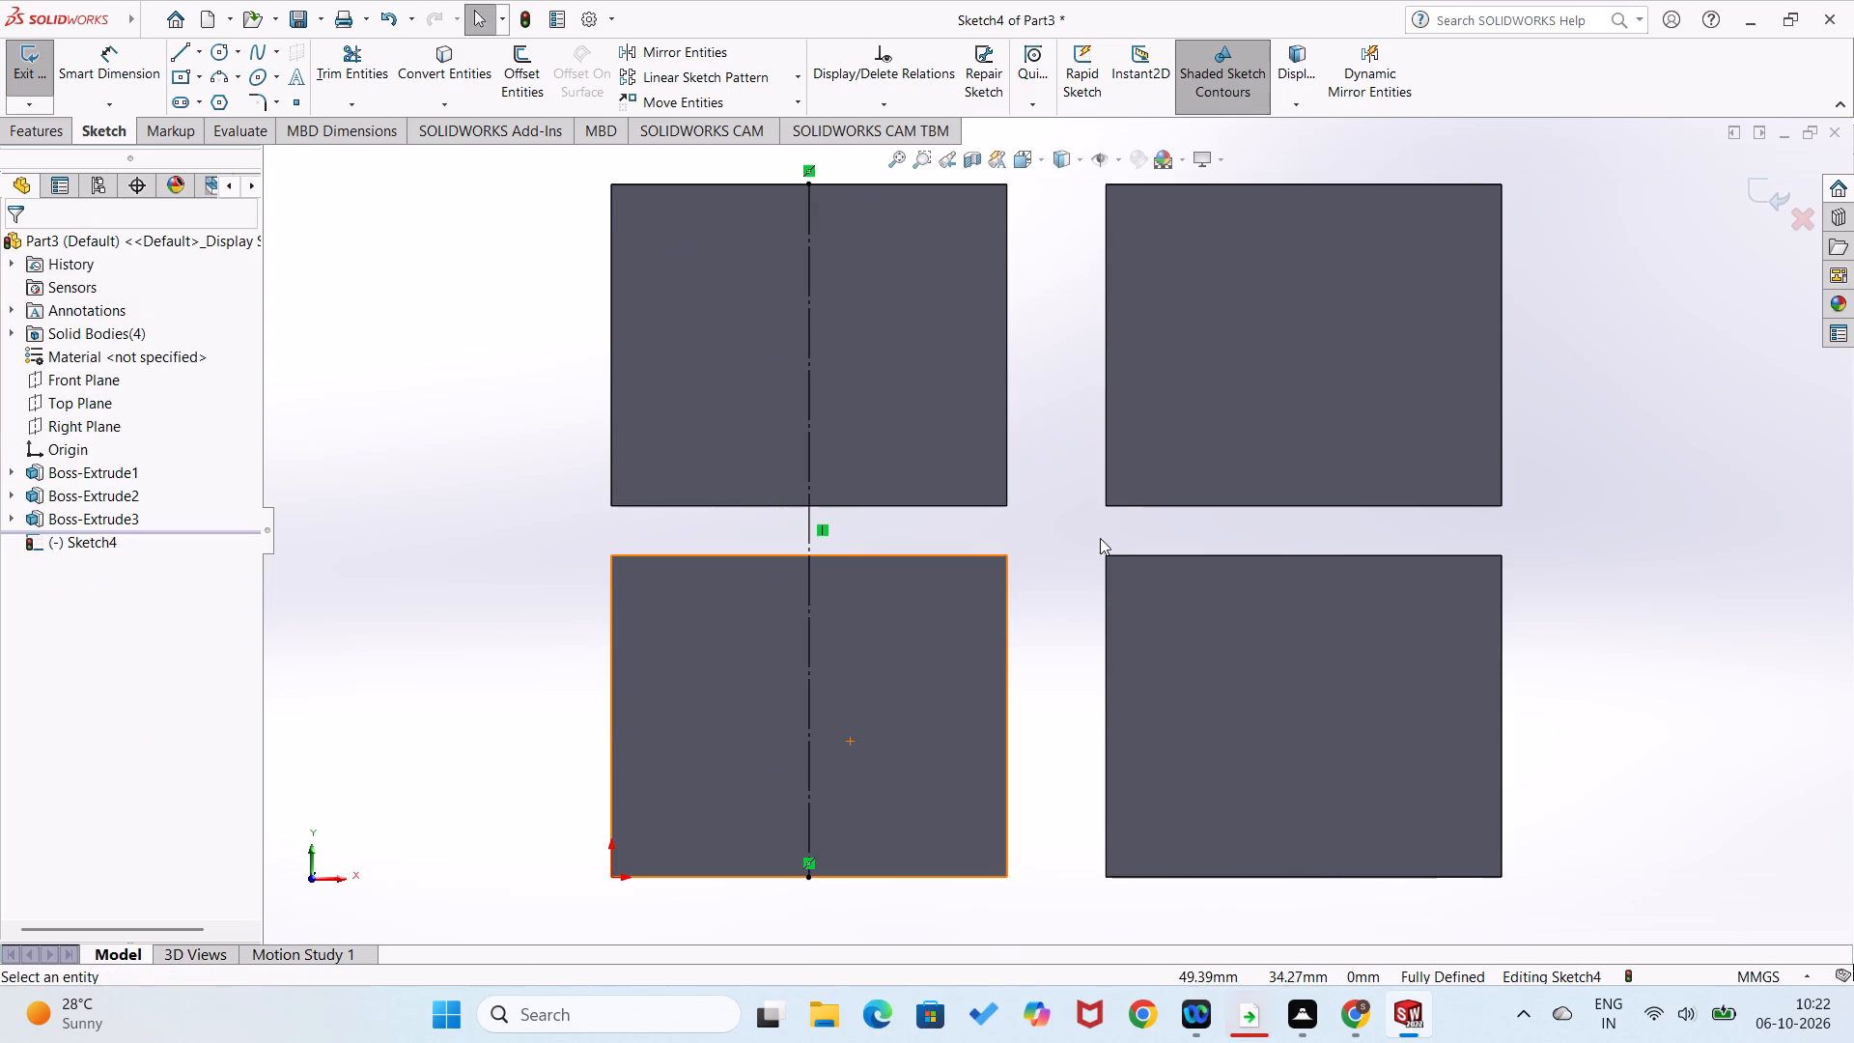
Sketch a second vertical construction line joining the top and bottom outer edge midpoints of the right column's plates.
right_drag(1100, 538, 999, 646)
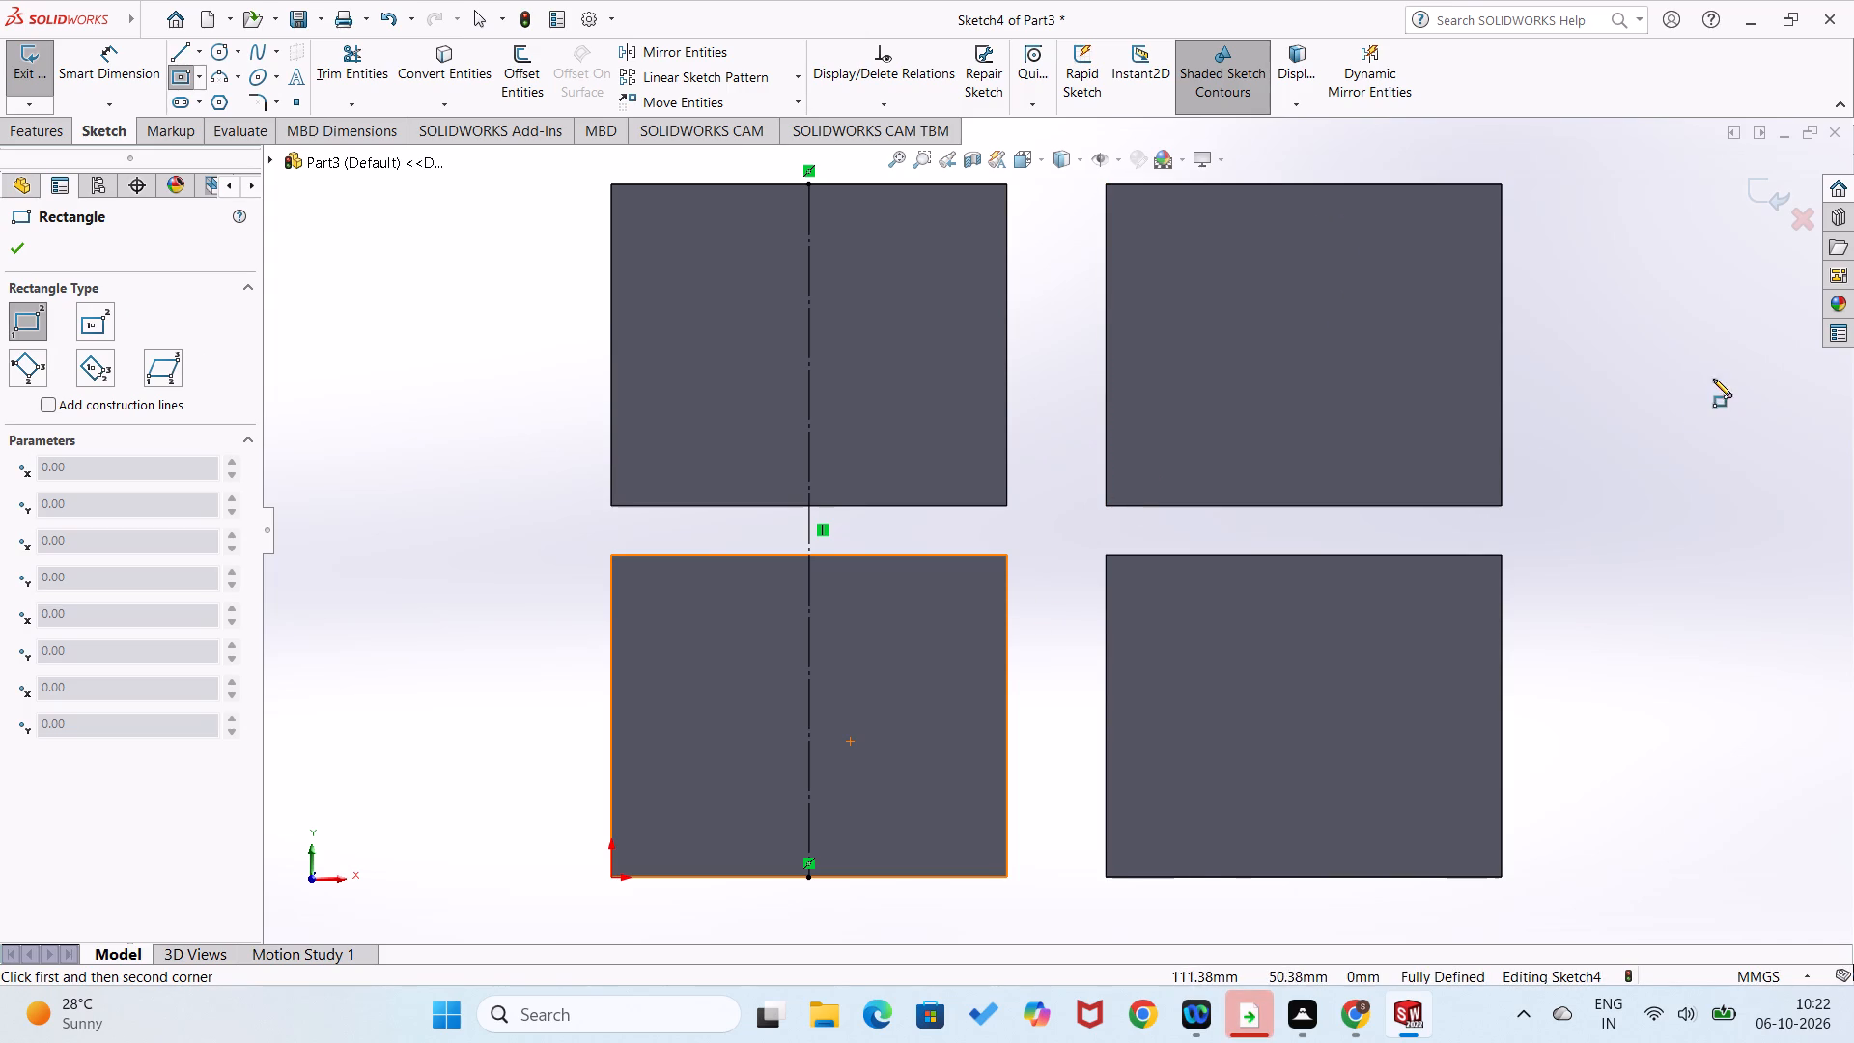
right_drag(1709, 383, 1497, 444)
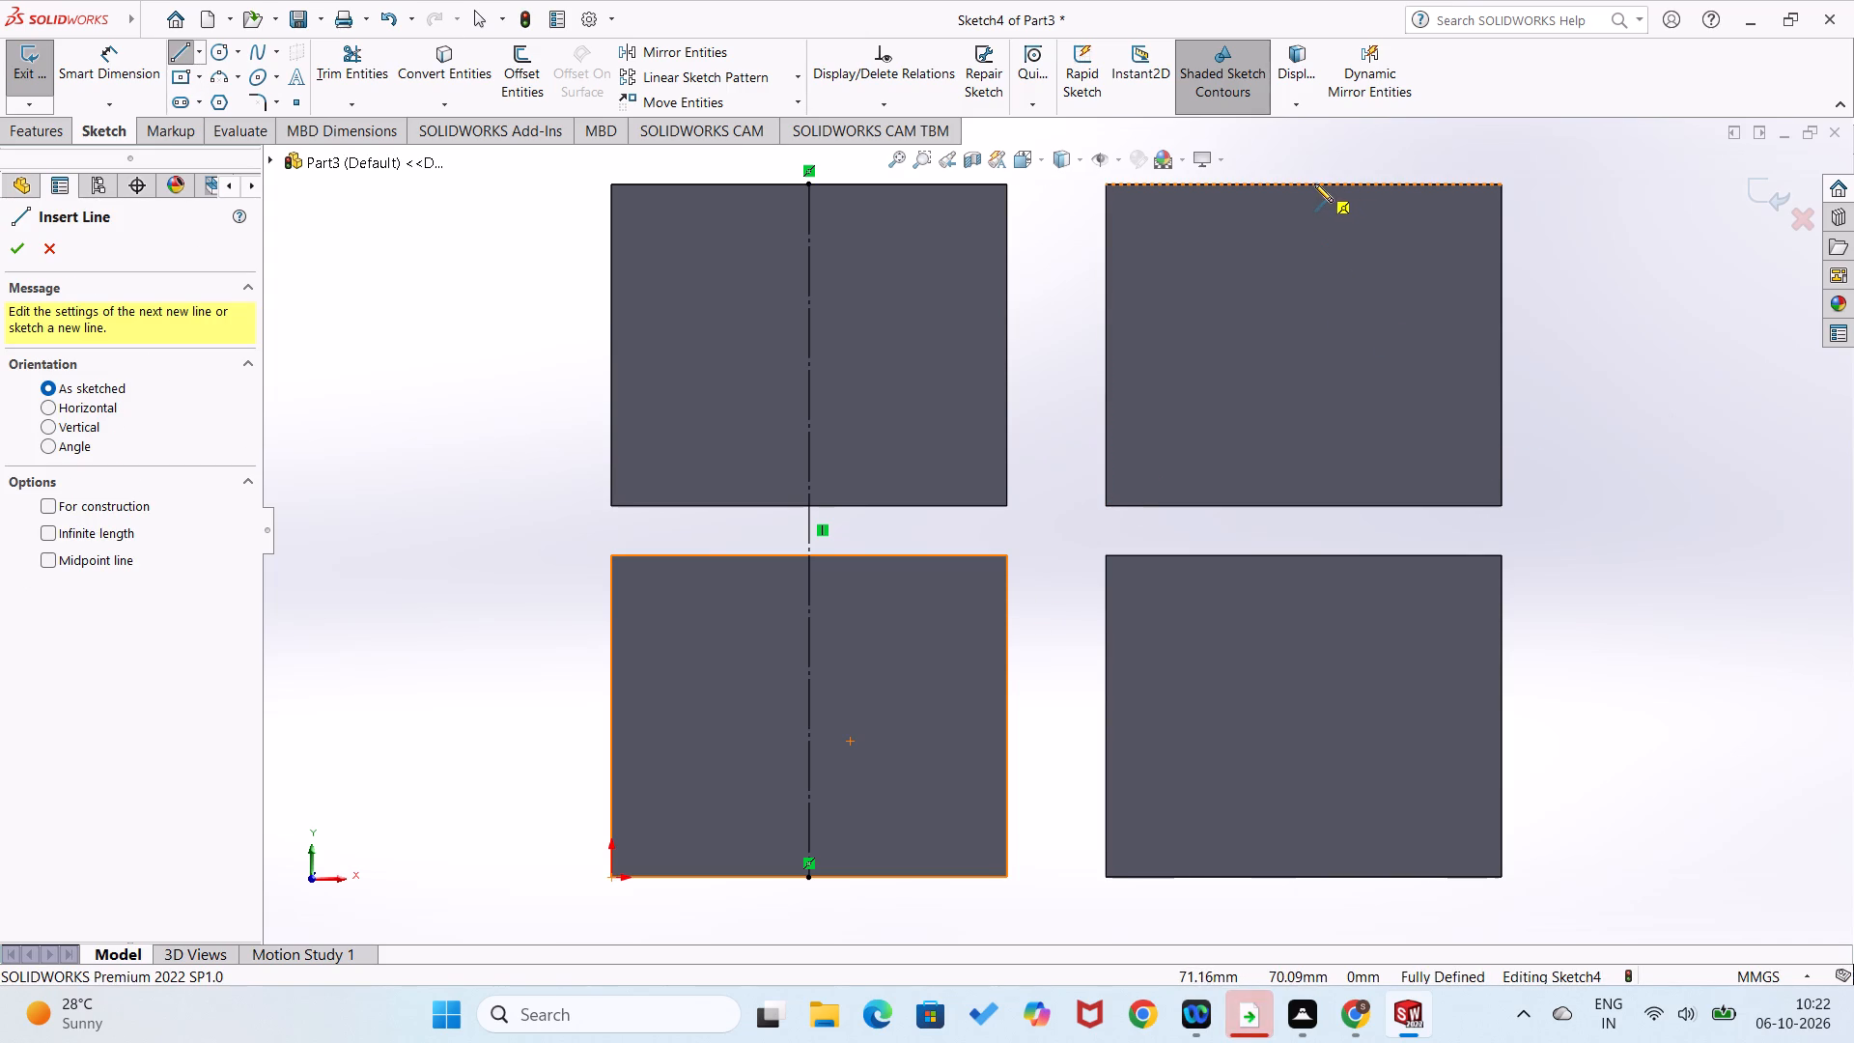
click(1305, 183)
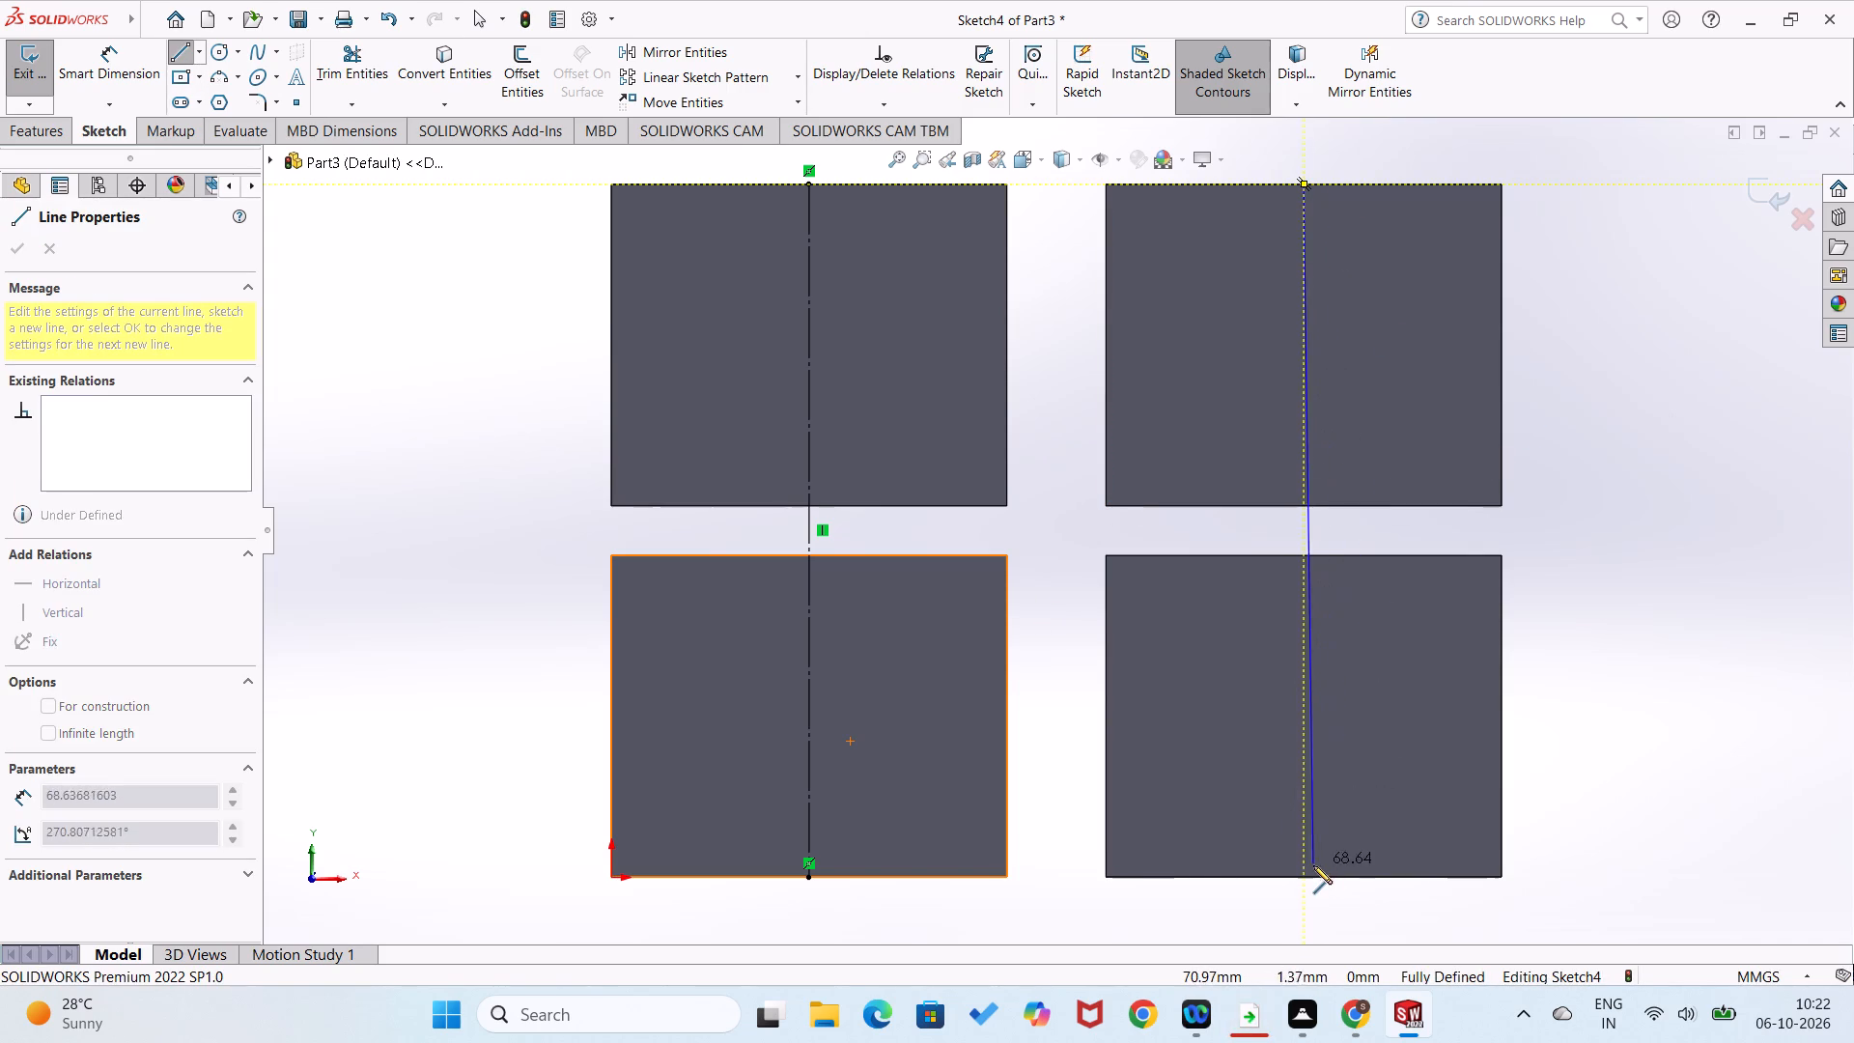
click(1304, 879)
right_click(1306, 879)
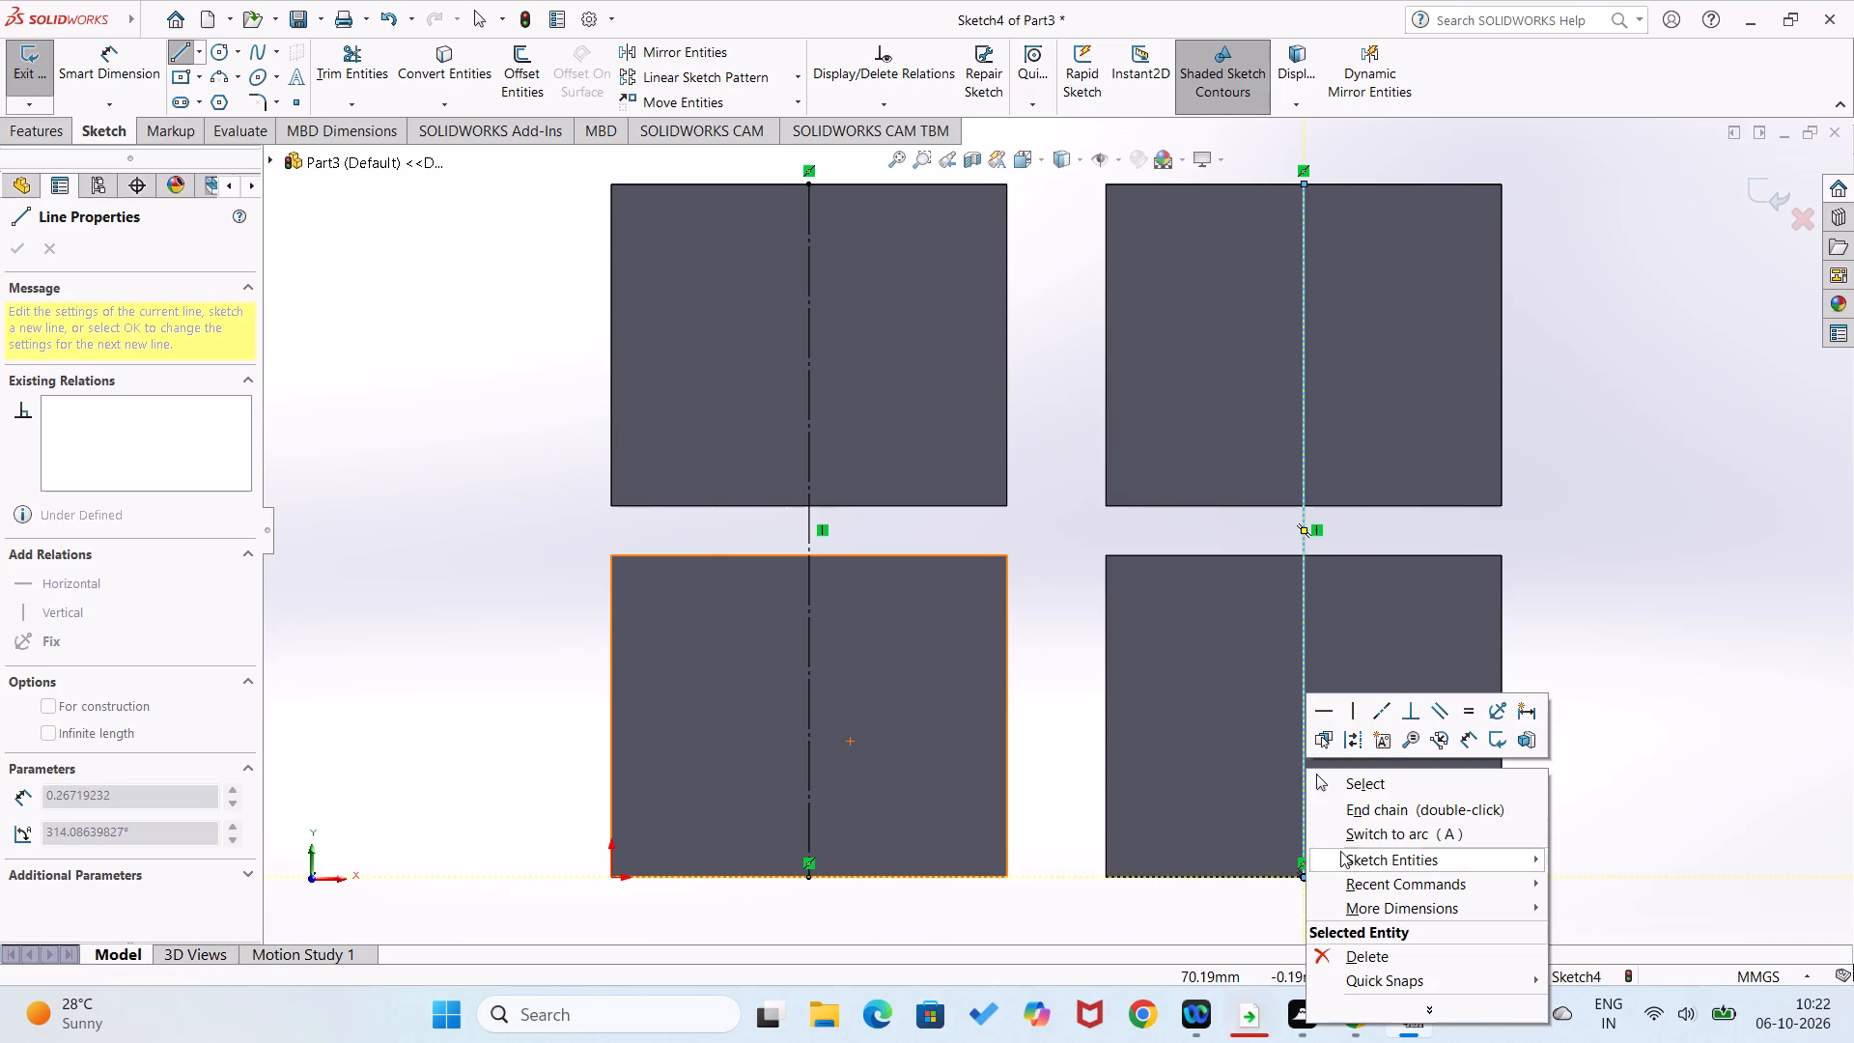
click(1358, 737)
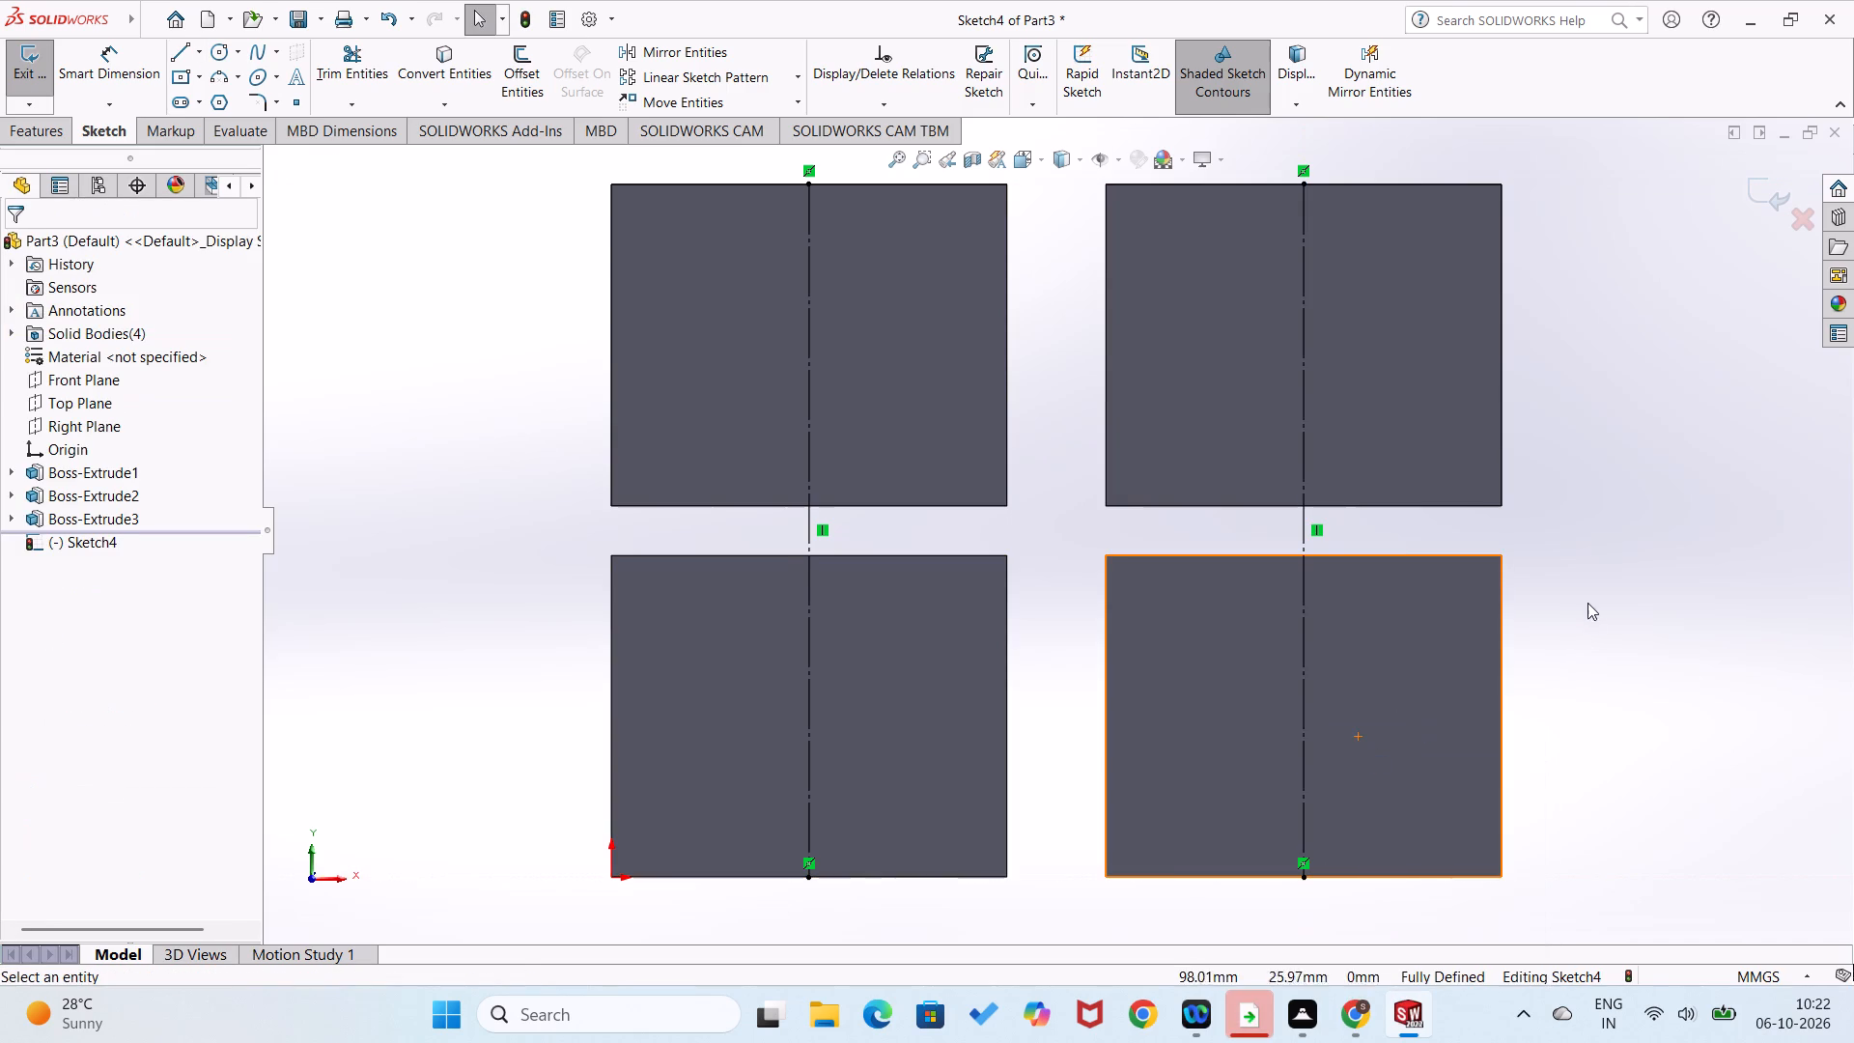
Connect the midpoints of the two vertical construction lines with a horizontal construction line.
right_drag(1598, 589, 1503, 670)
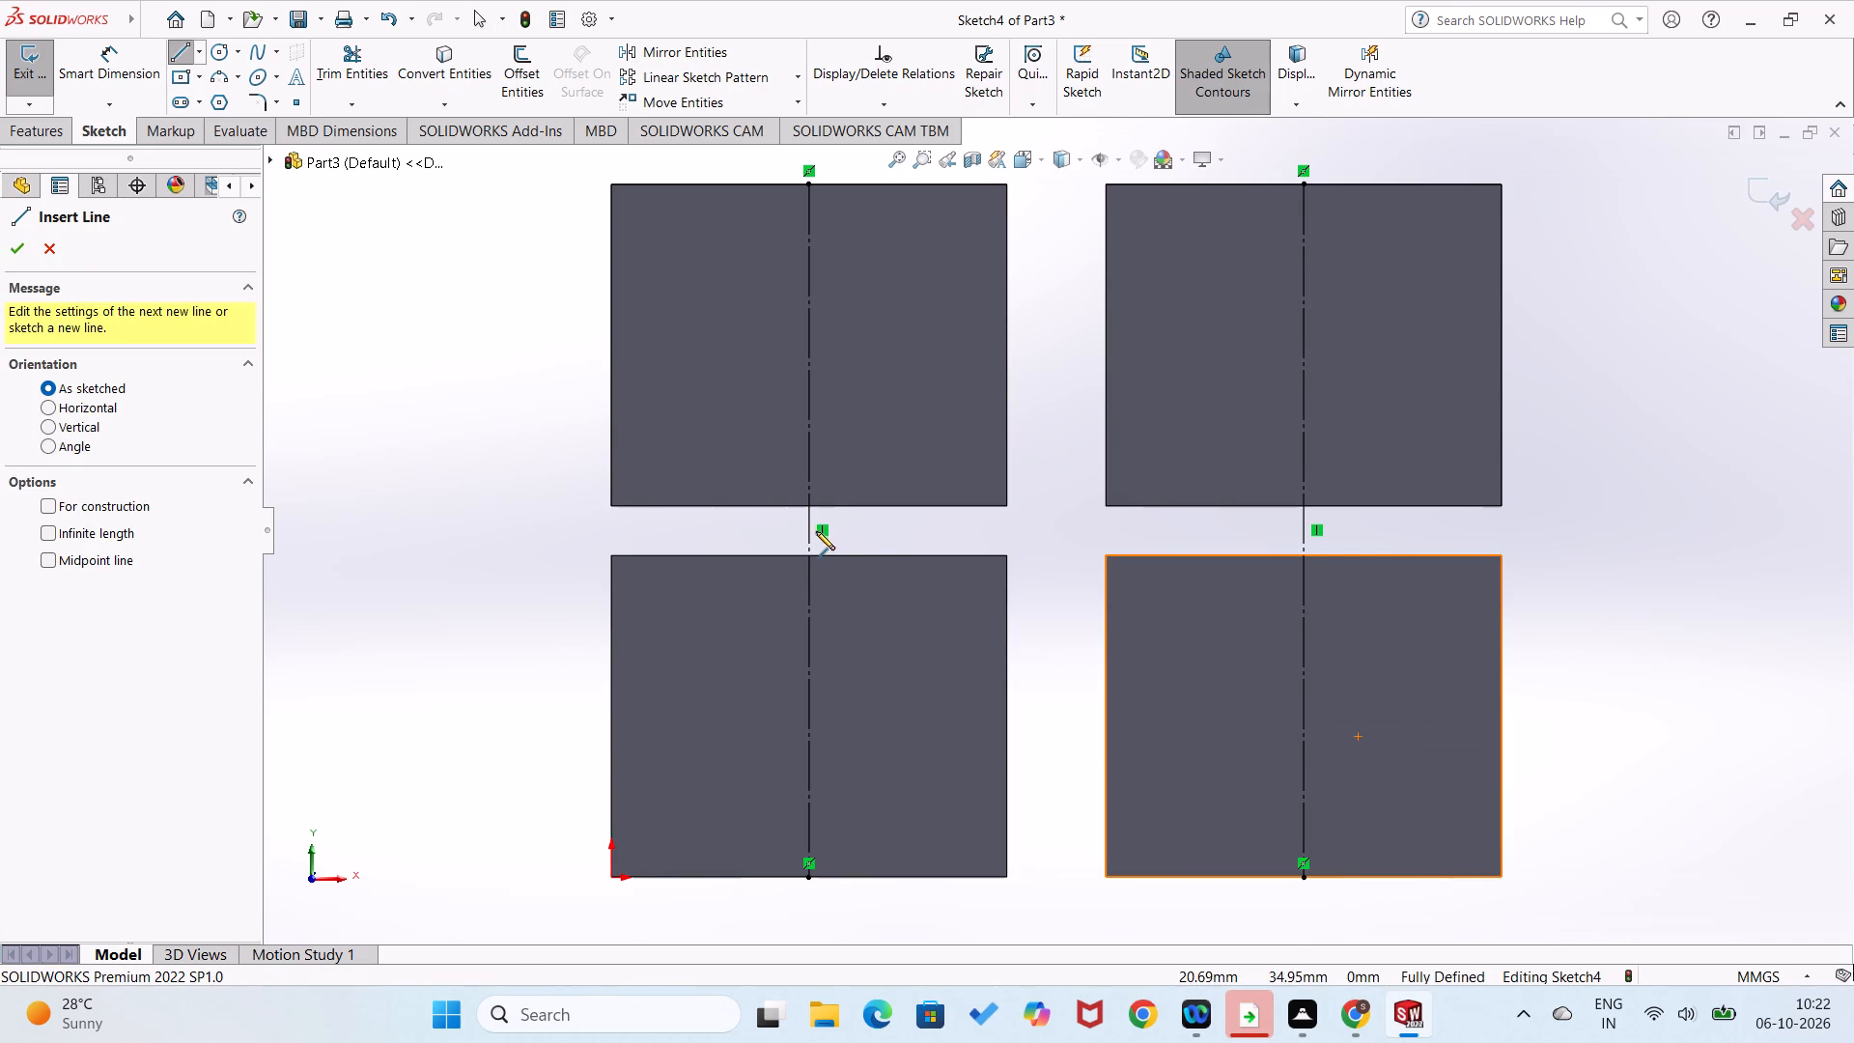
click(806, 529)
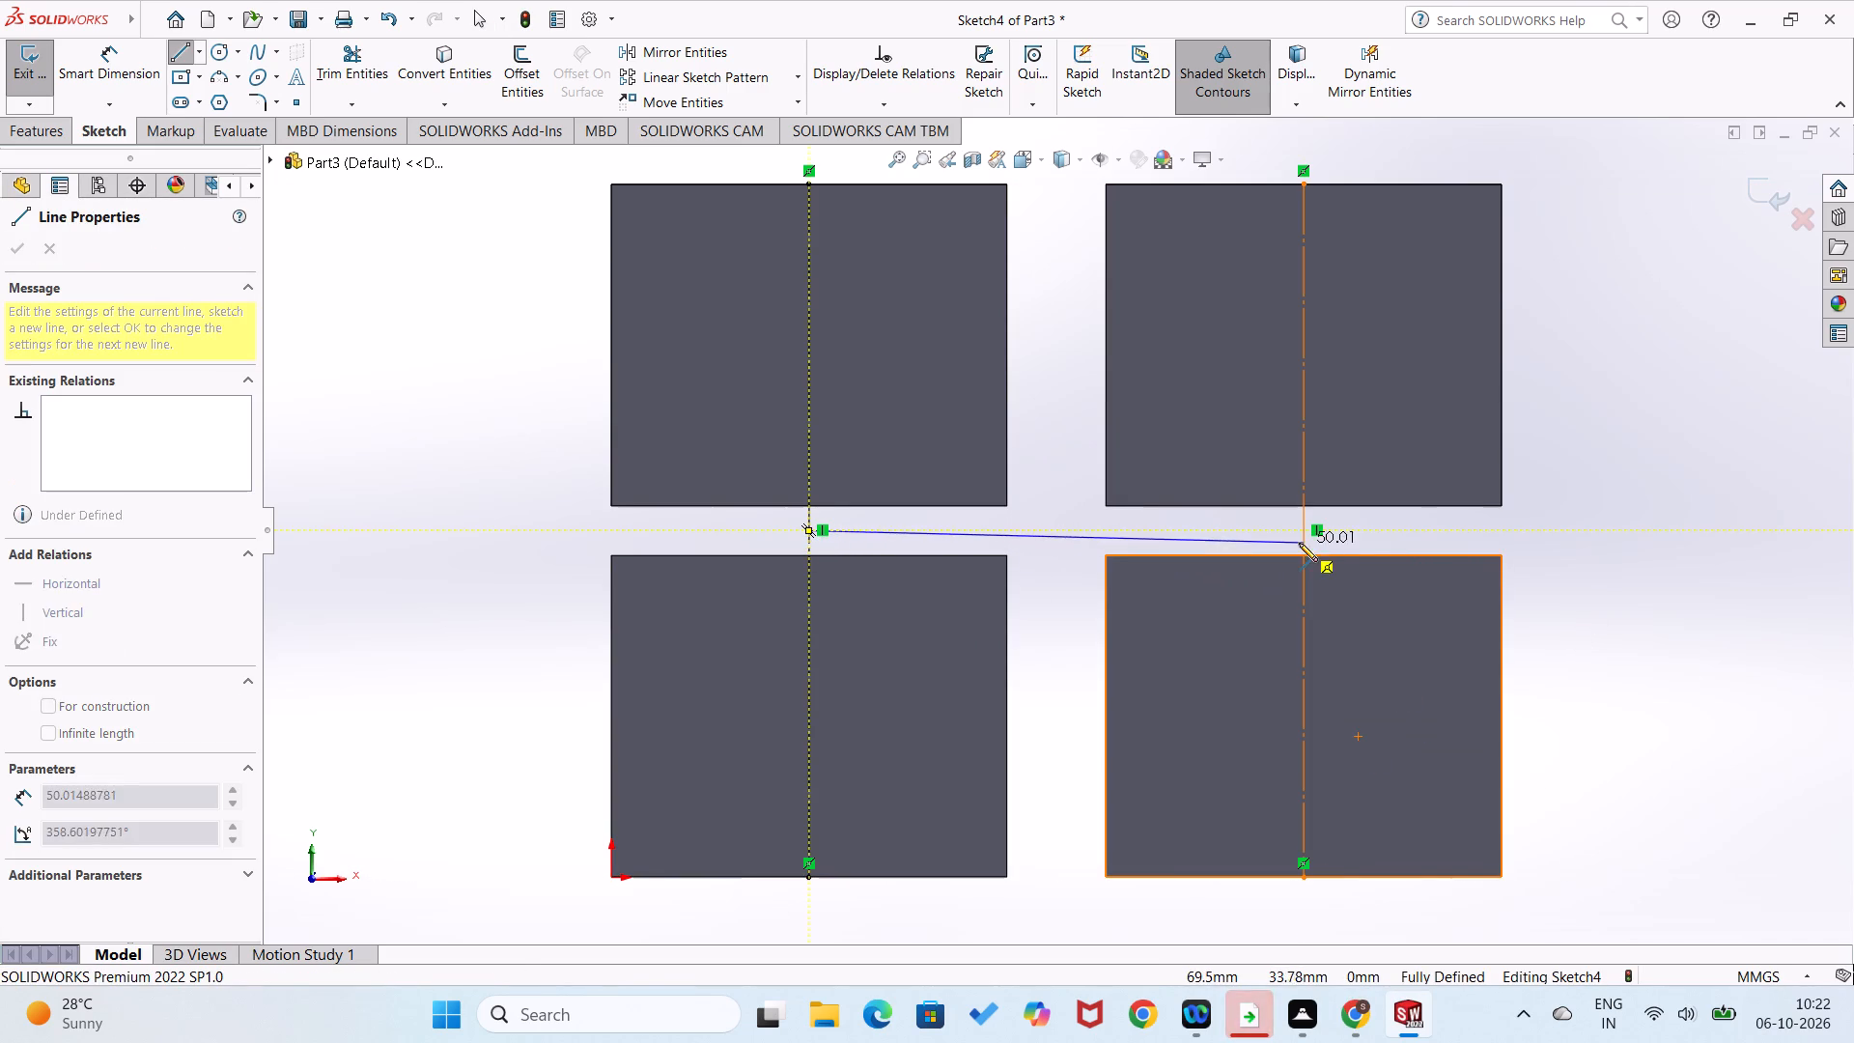
click(1304, 531)
right_click(1303, 531)
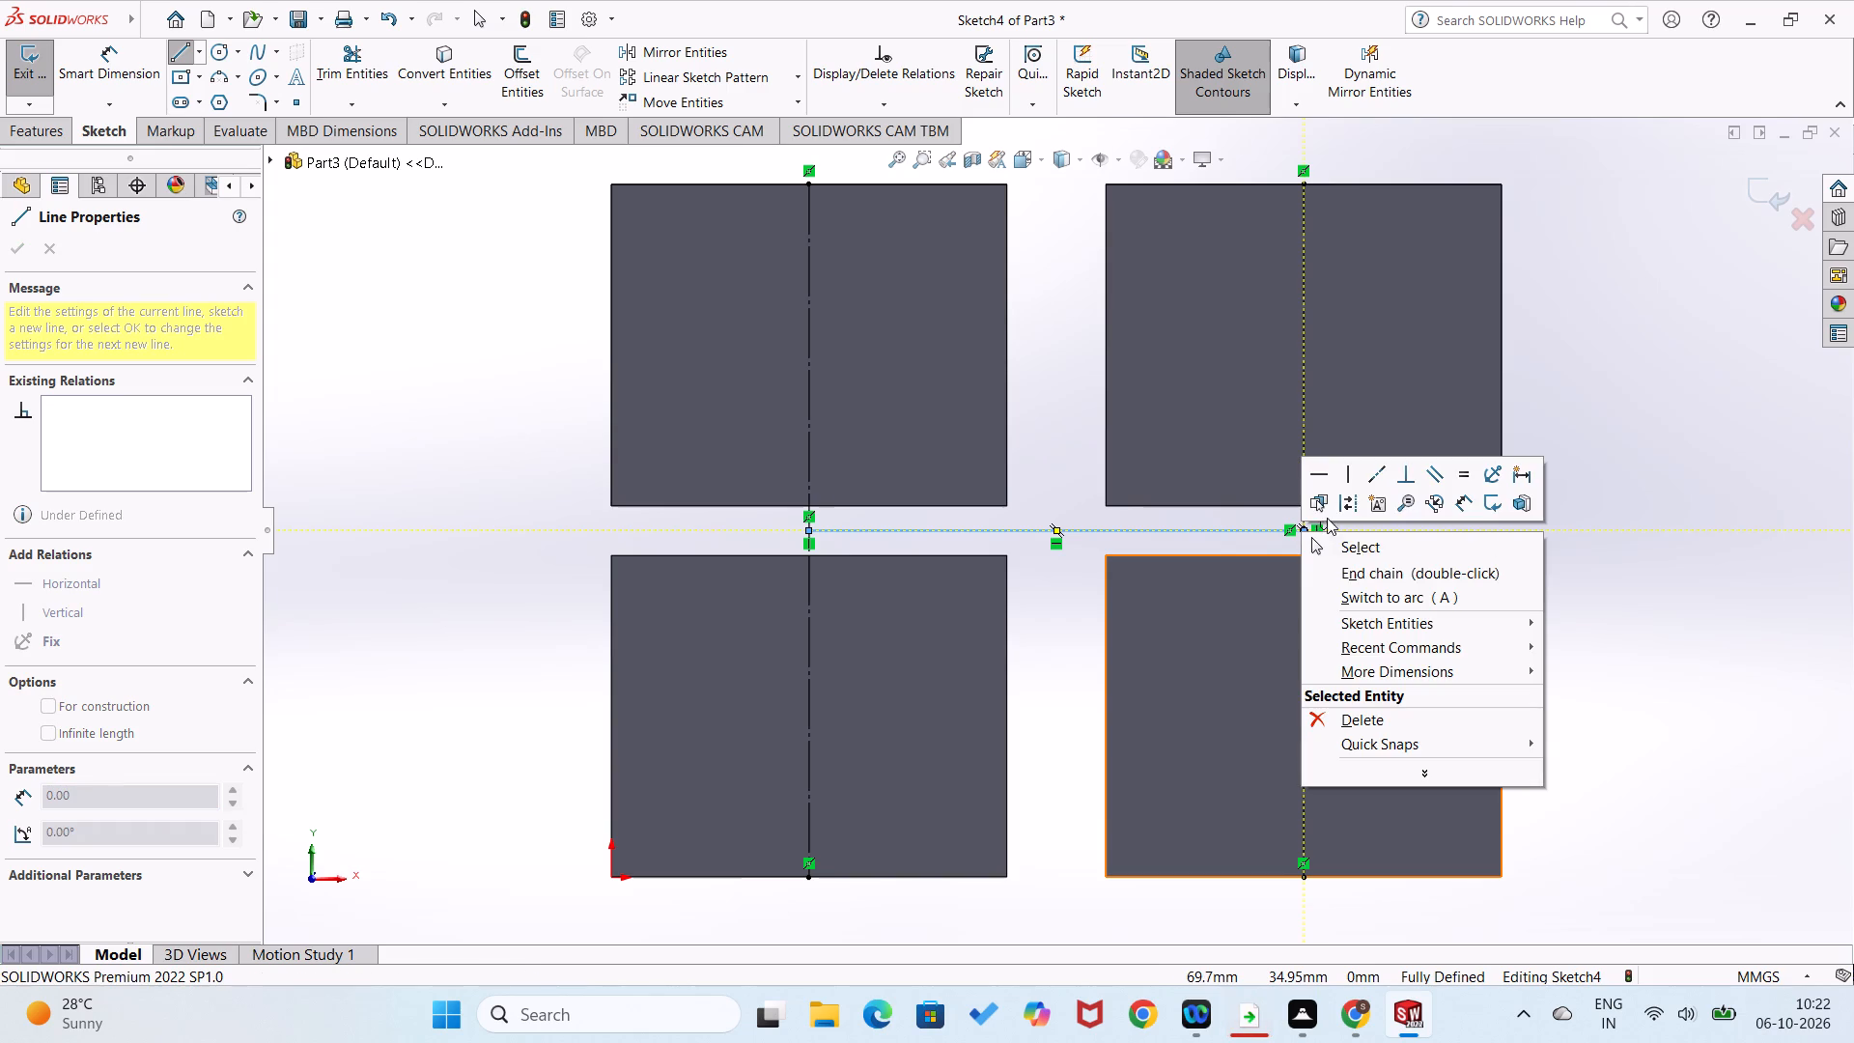
click(1348, 492)
click(1672, 538)
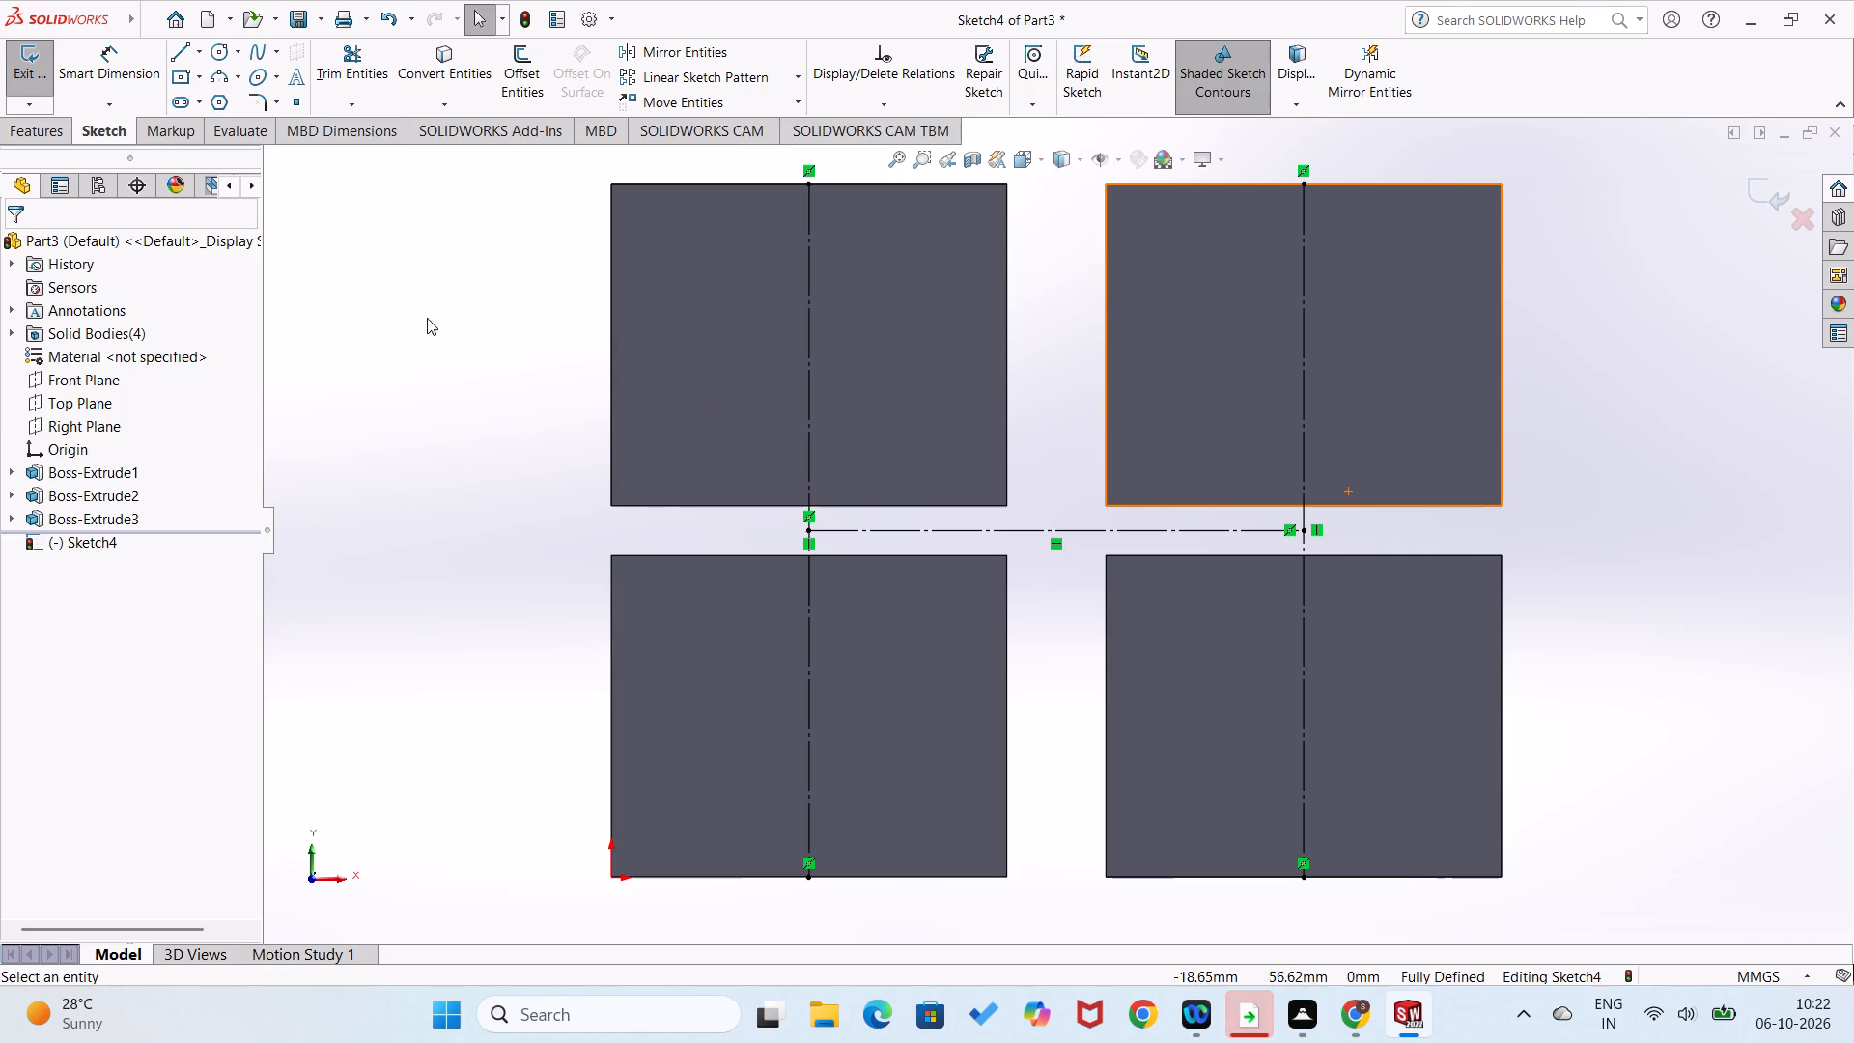
Sketch a center rectangle about 35.5 × 32.5 mm, centred on the midpoint of the horizontal construction line.
right_drag(427, 328, 347, 537)
click(84, 323)
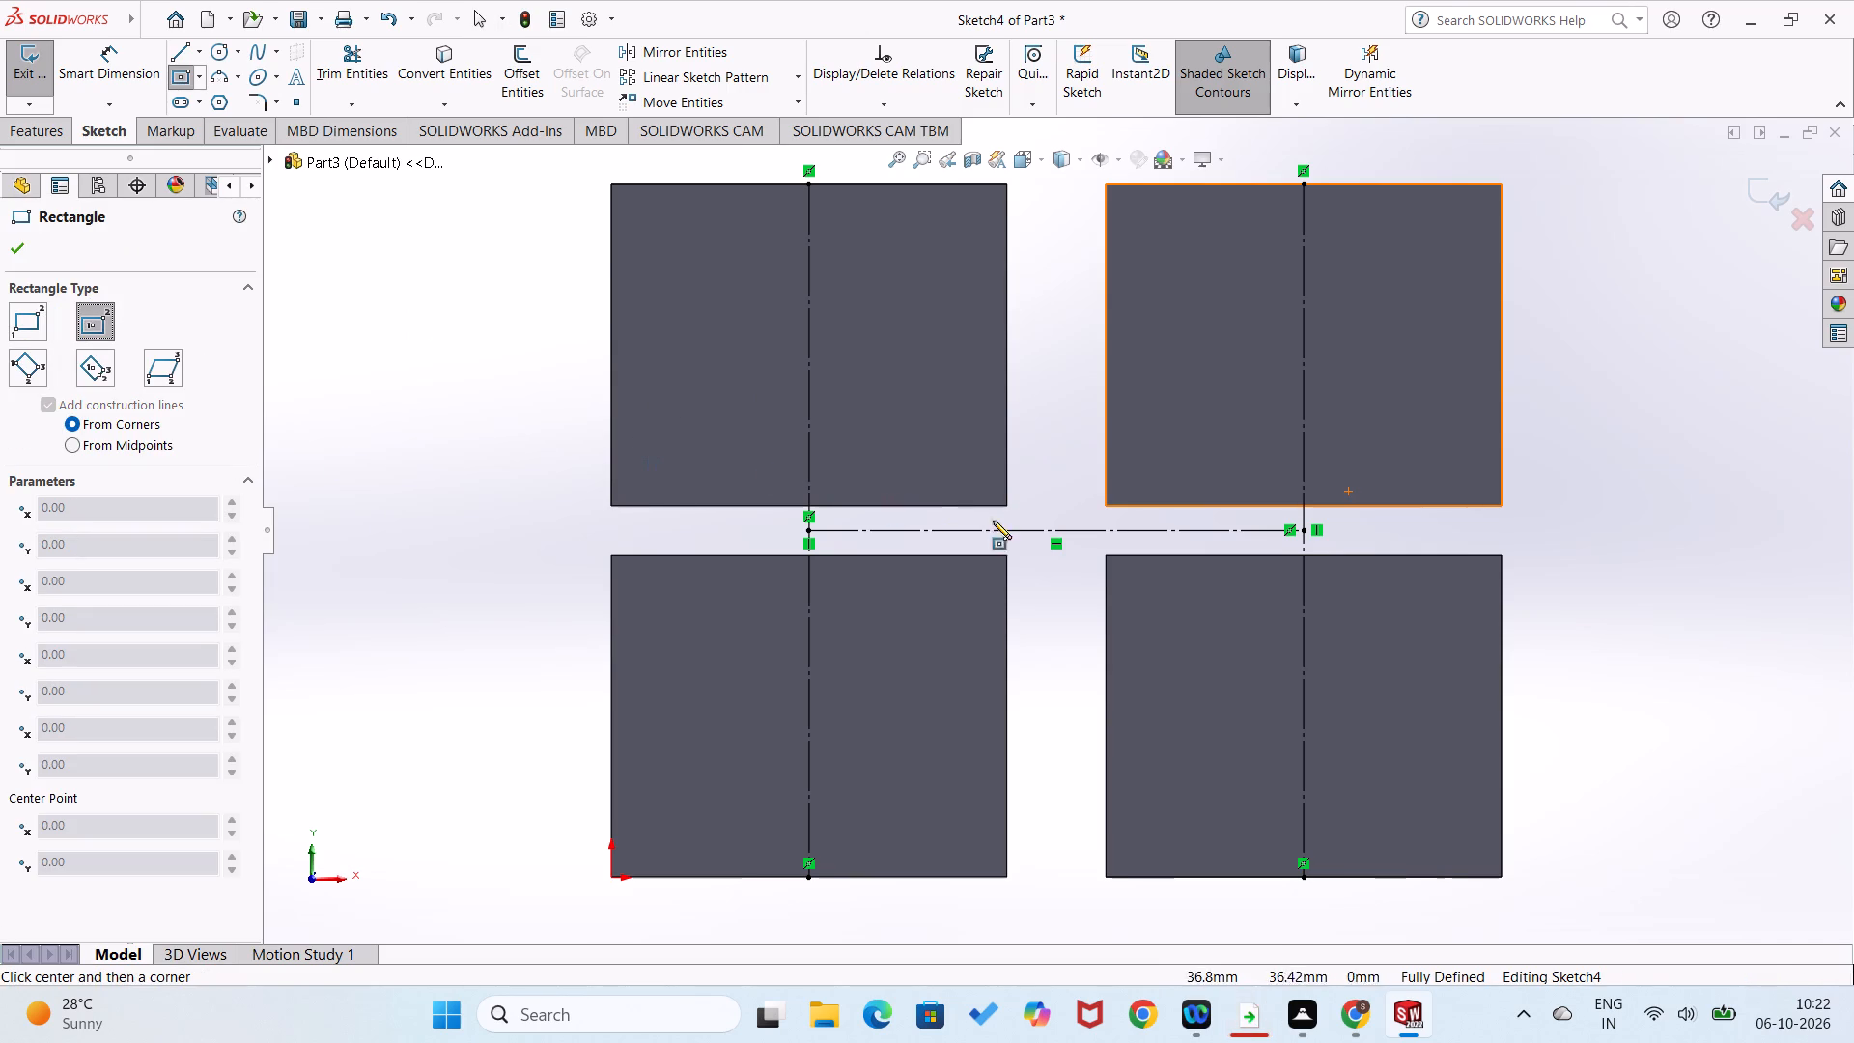
click(1054, 528)
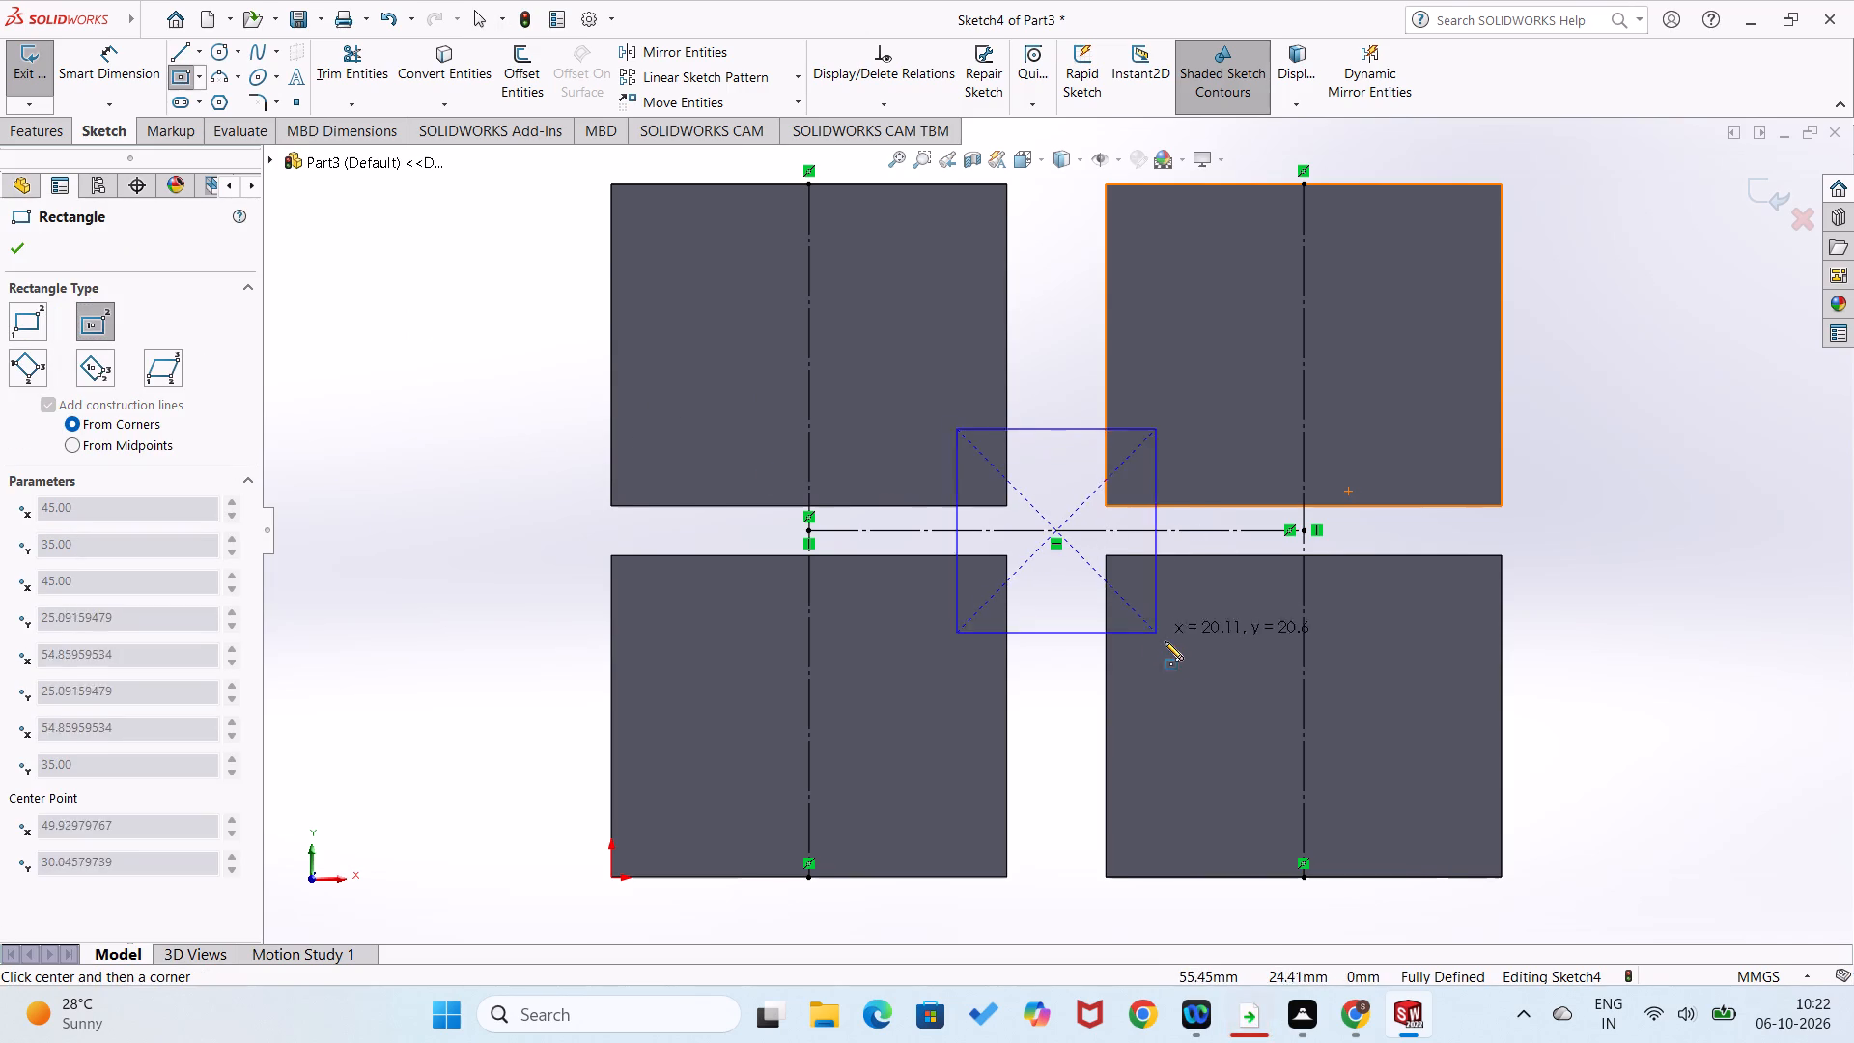
click(1232, 691)
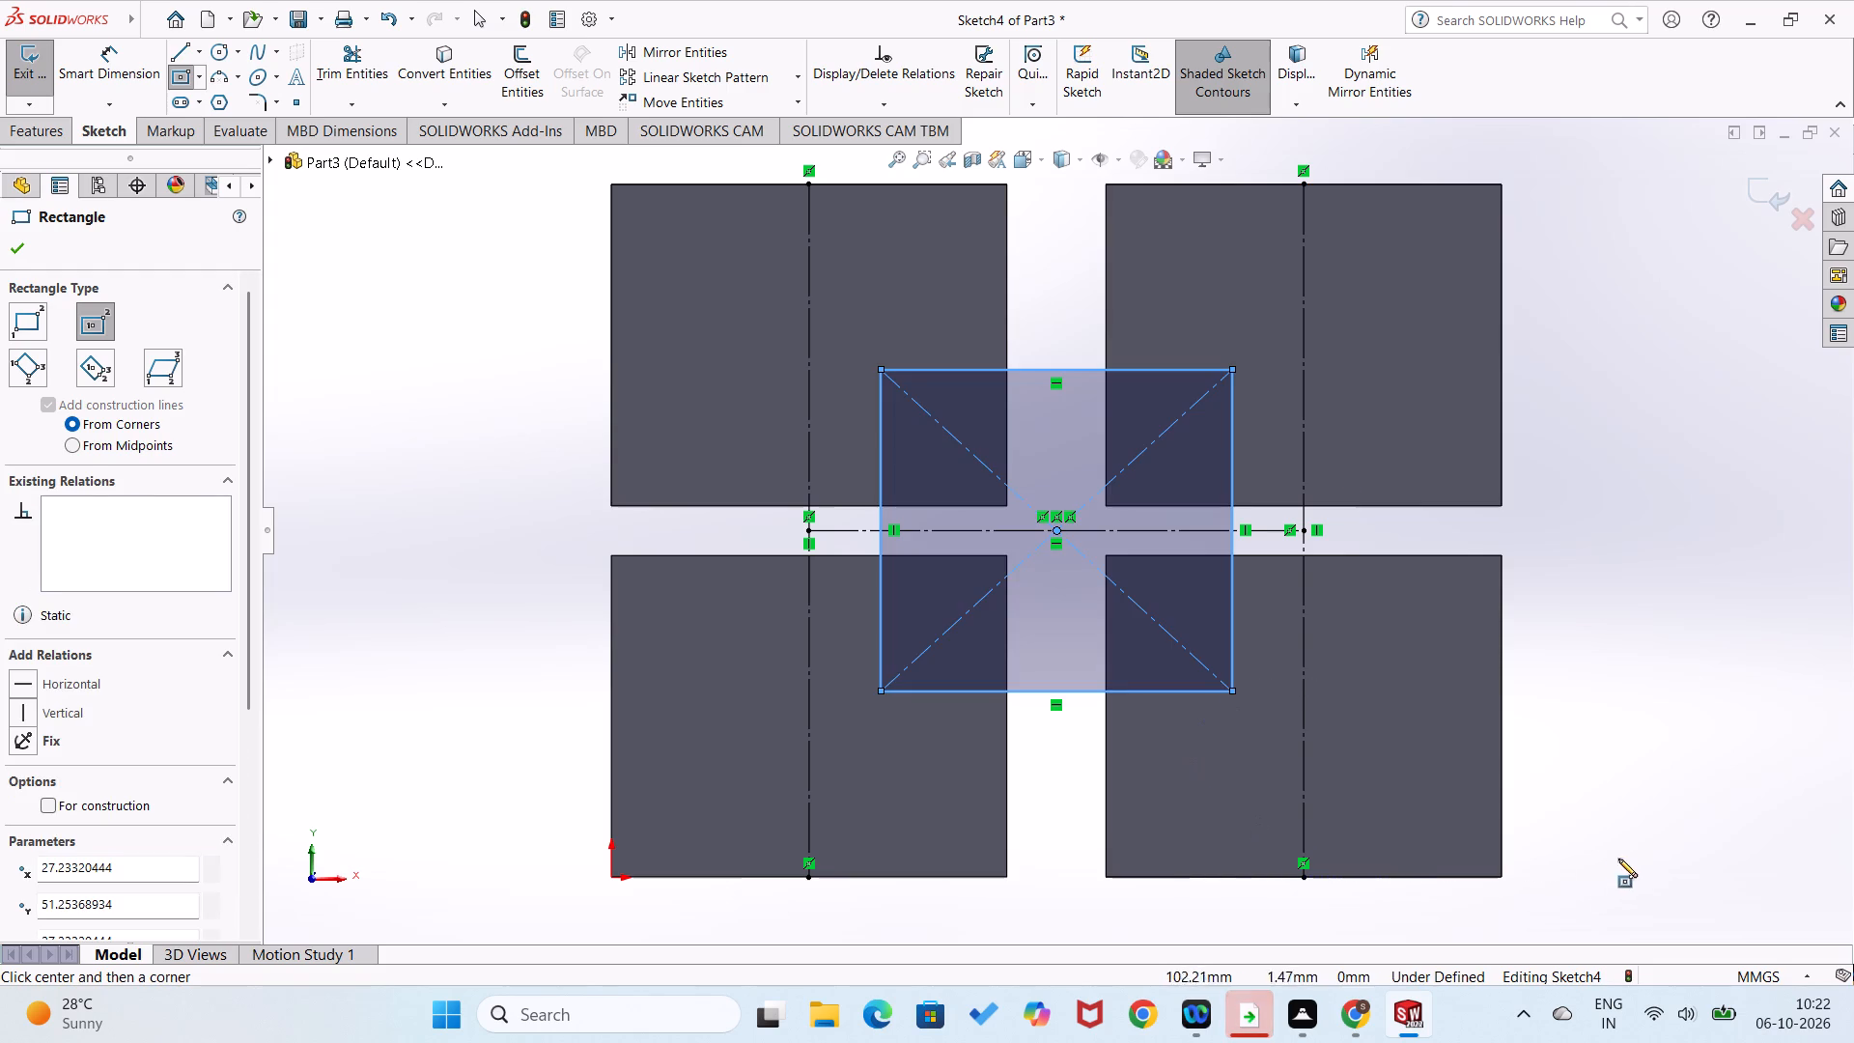
Dimension the central rectangle's width to 28 mm below its bottom edge.
right_drag(1606, 856, 1568, 557)
click(1110, 691)
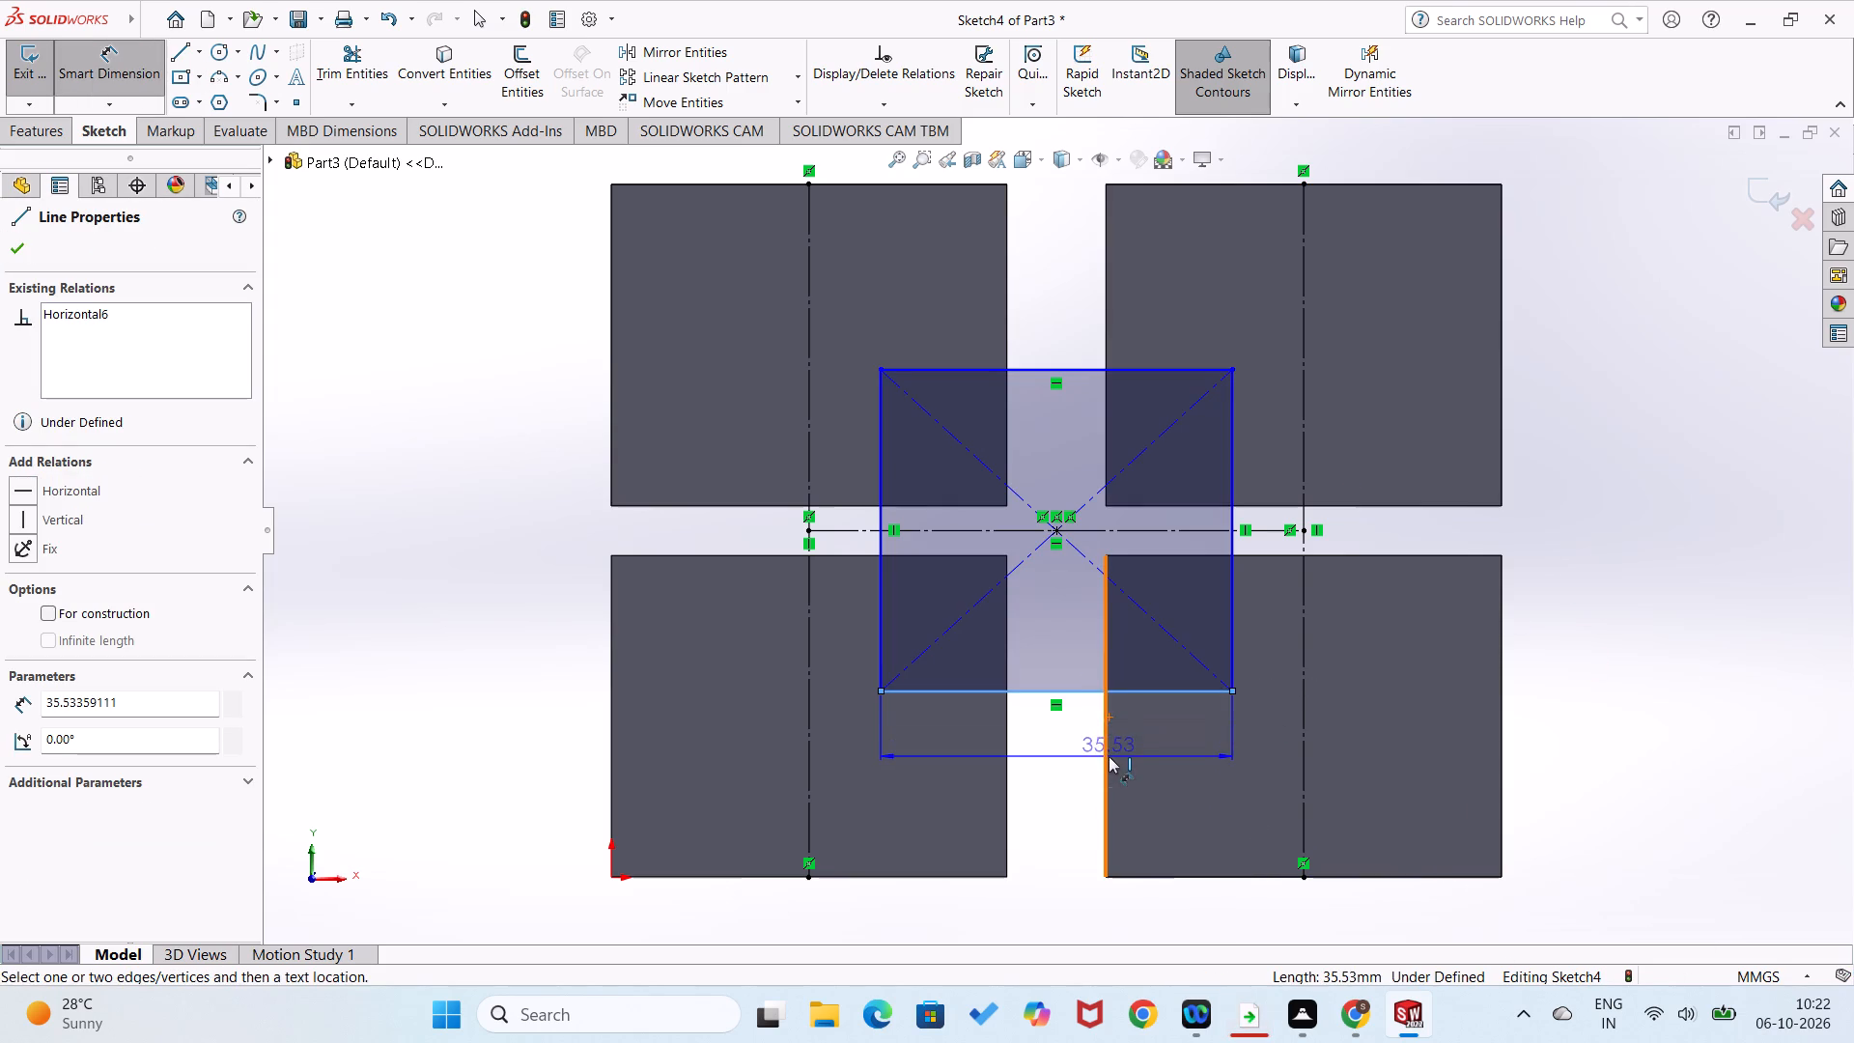
click(1059, 752)
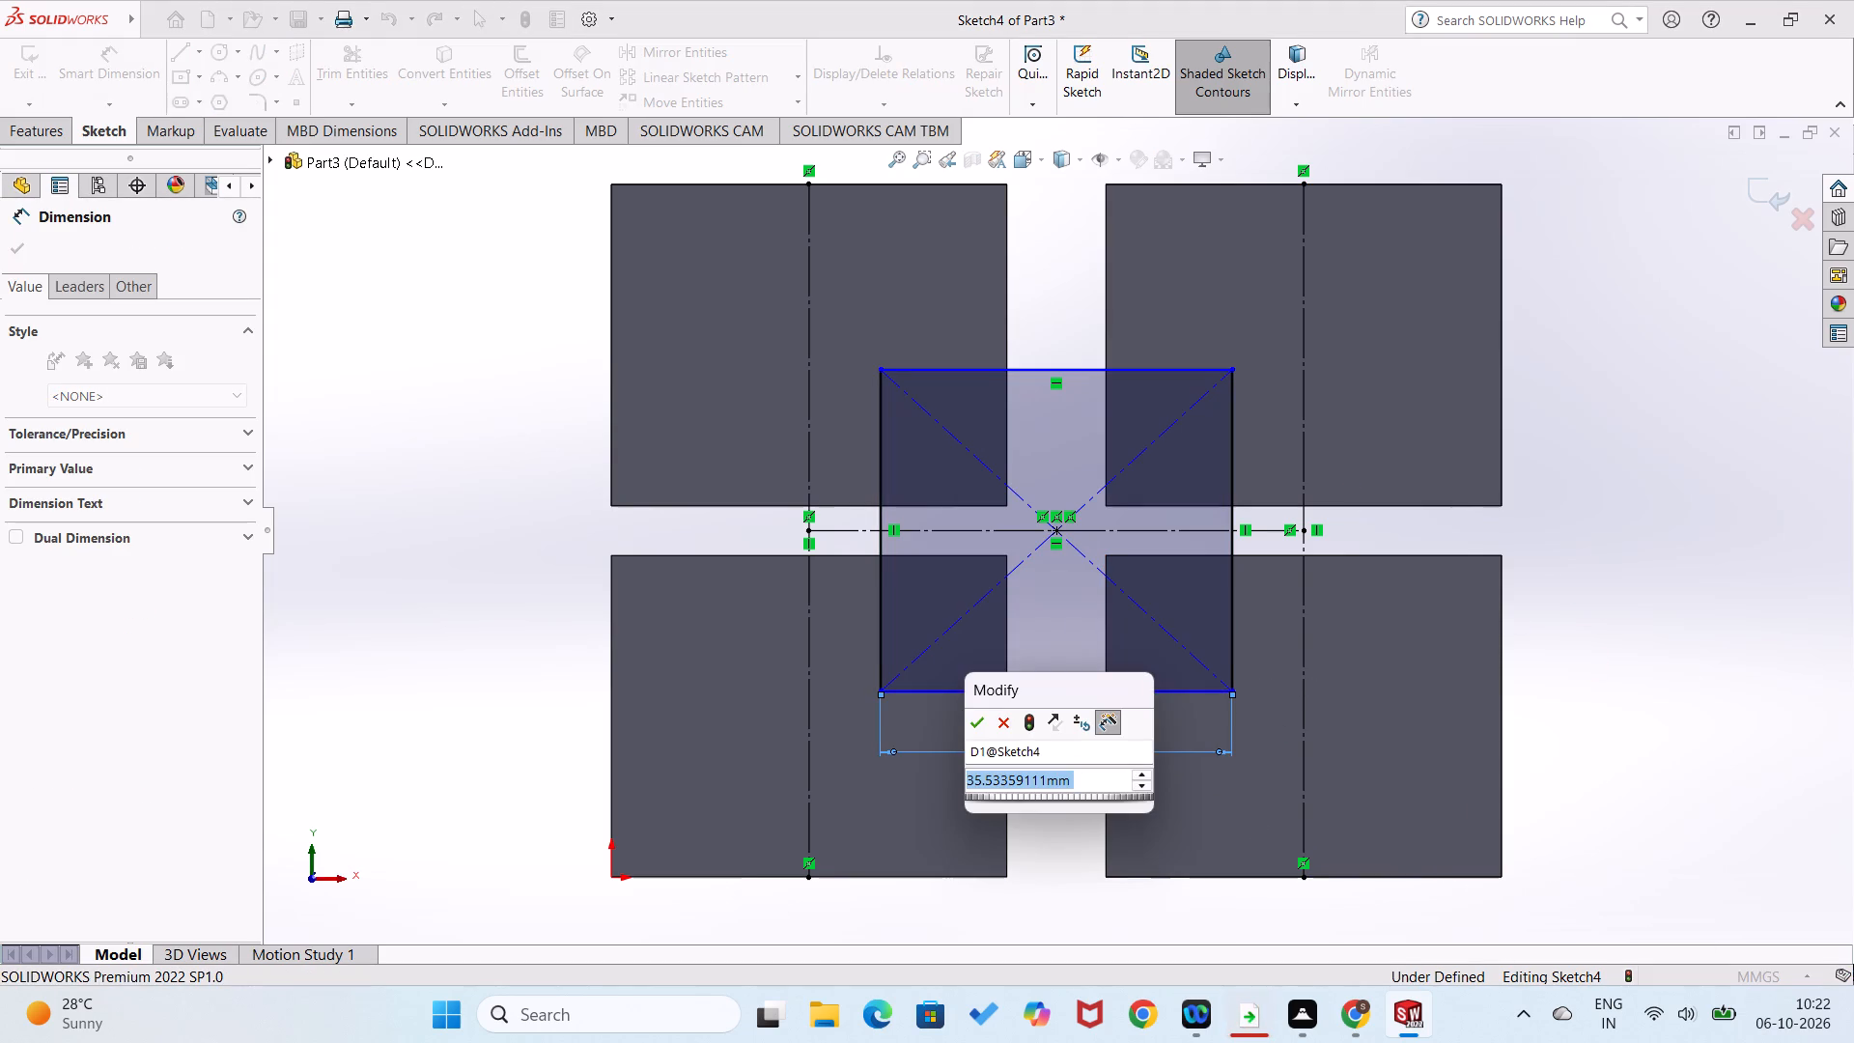
text(28)
key(Return)
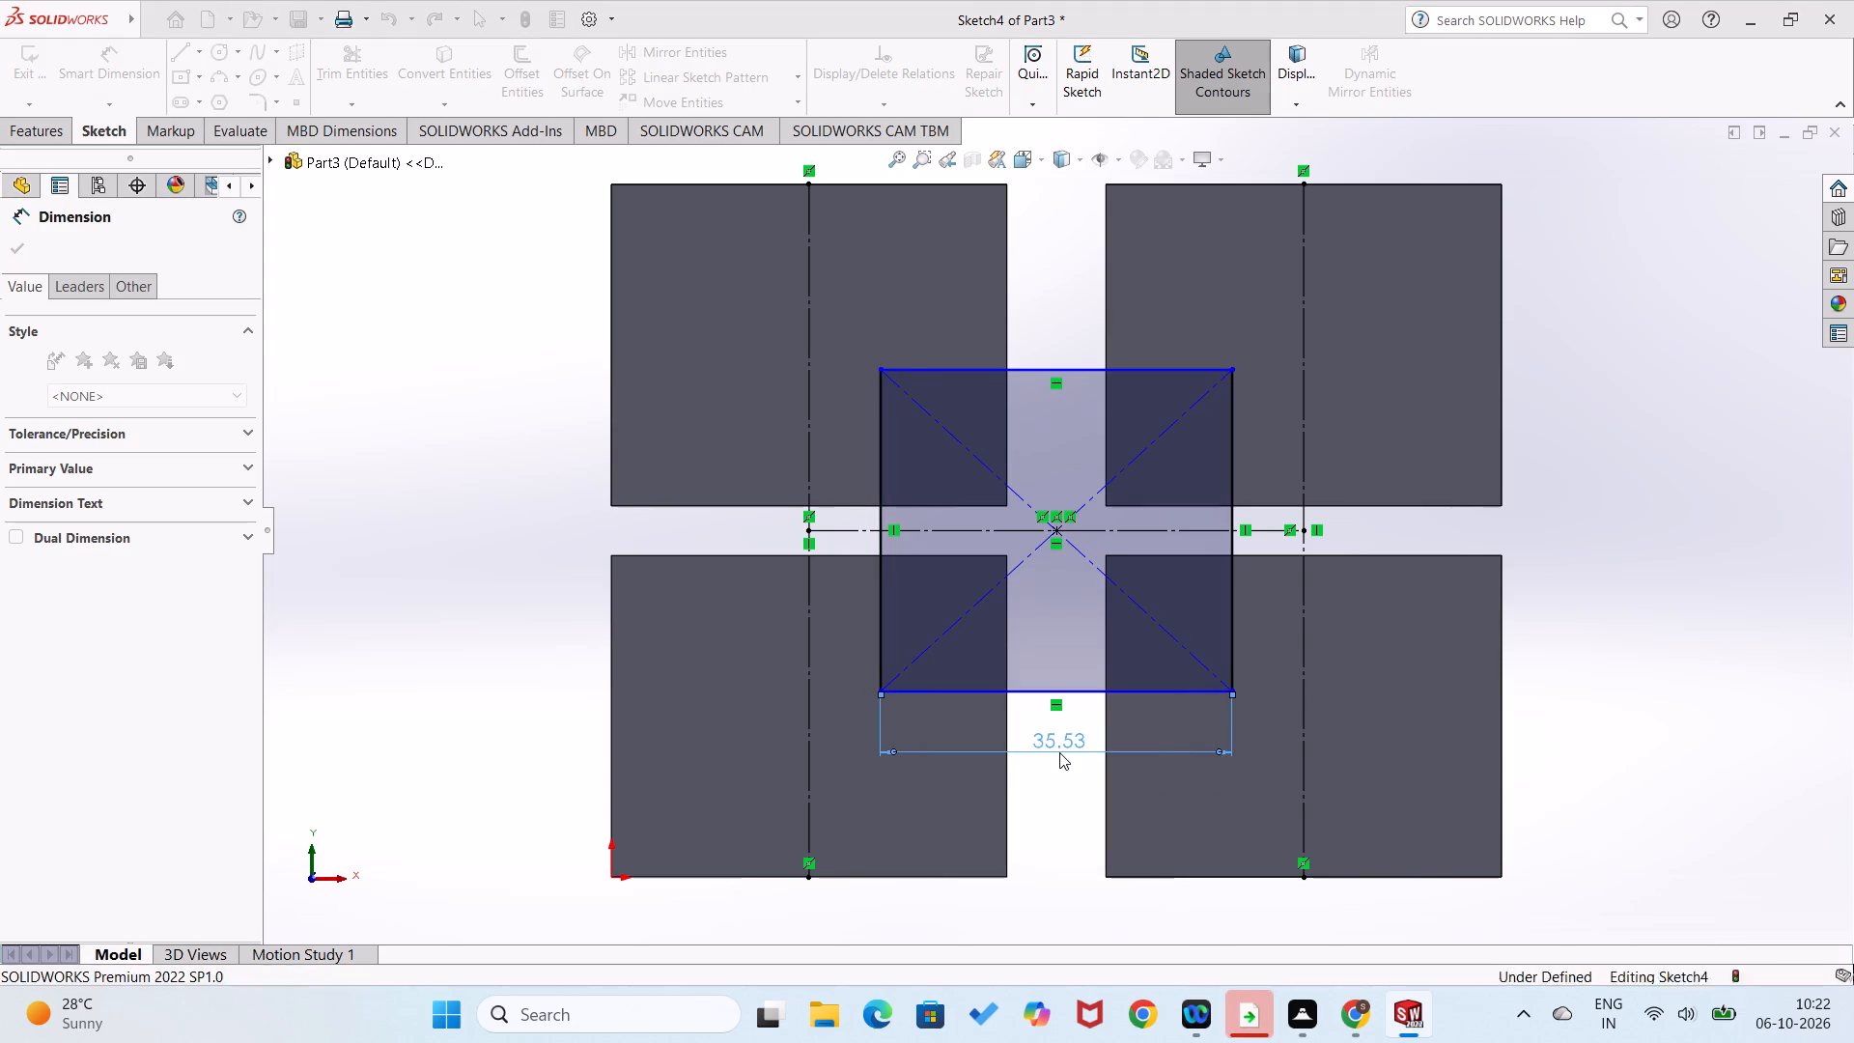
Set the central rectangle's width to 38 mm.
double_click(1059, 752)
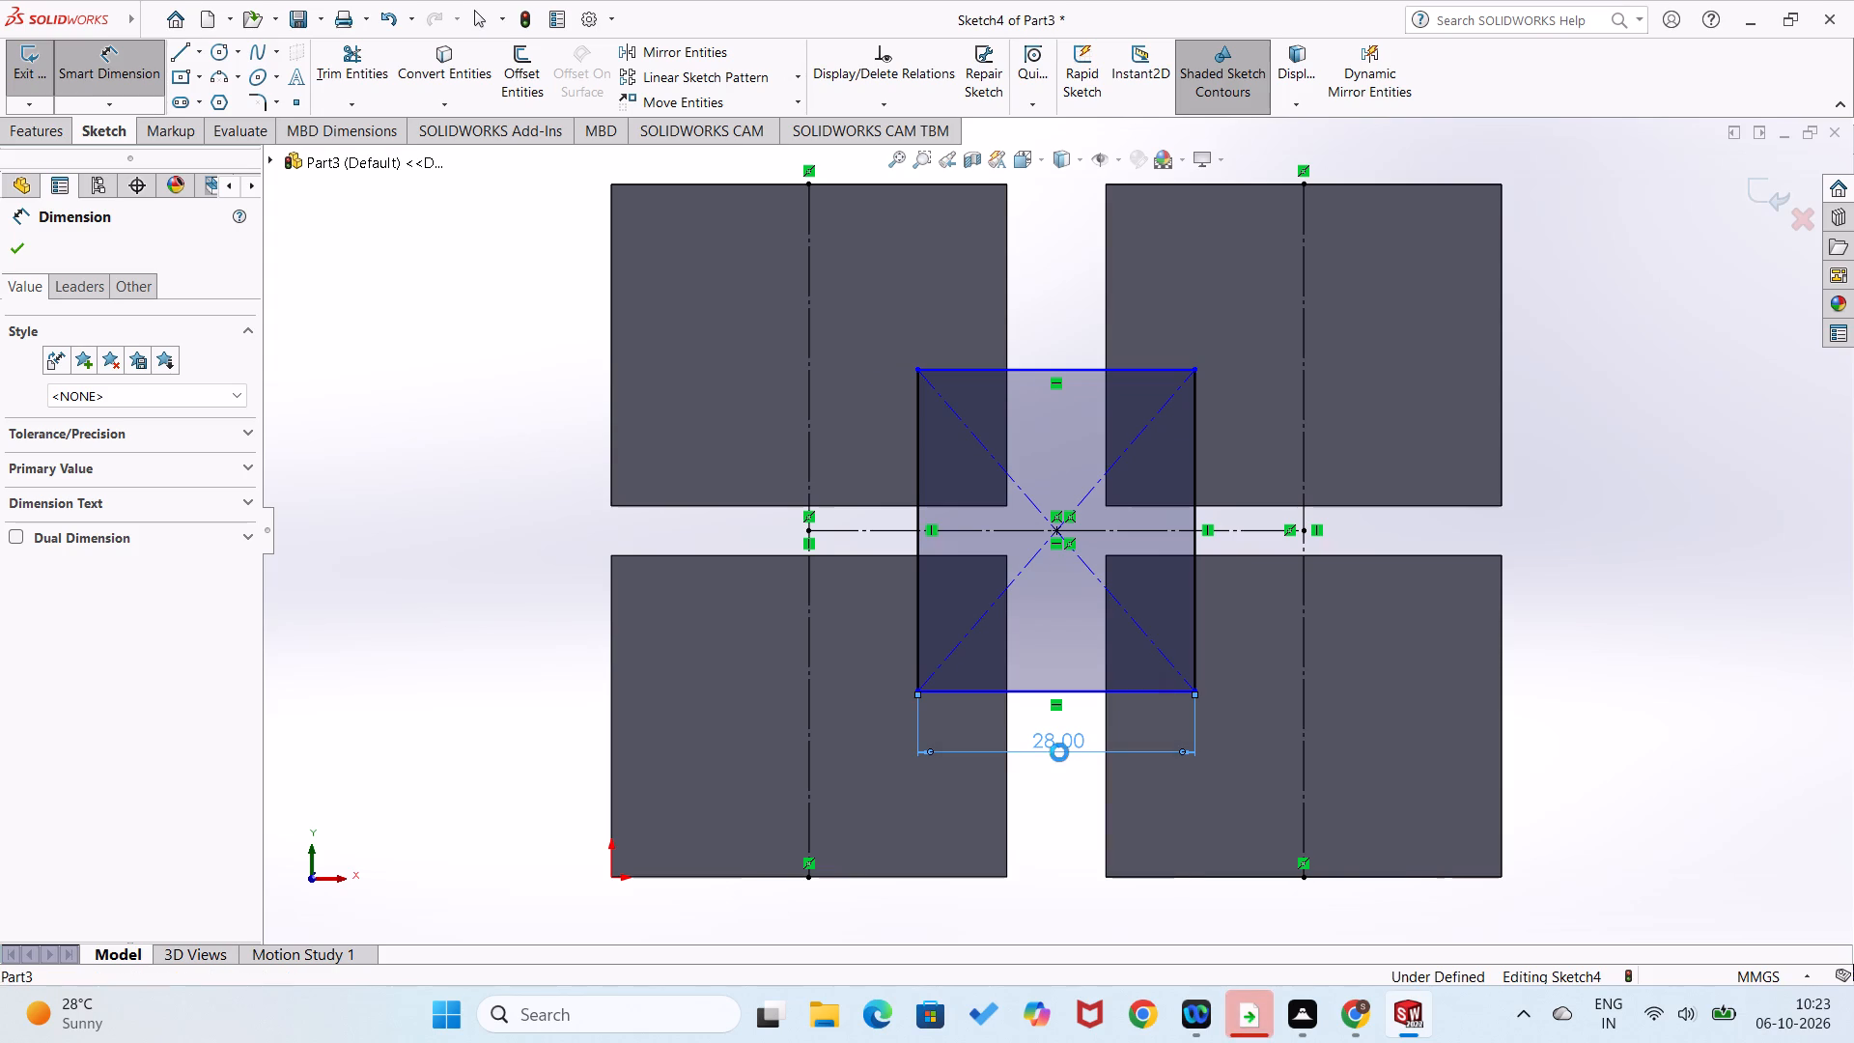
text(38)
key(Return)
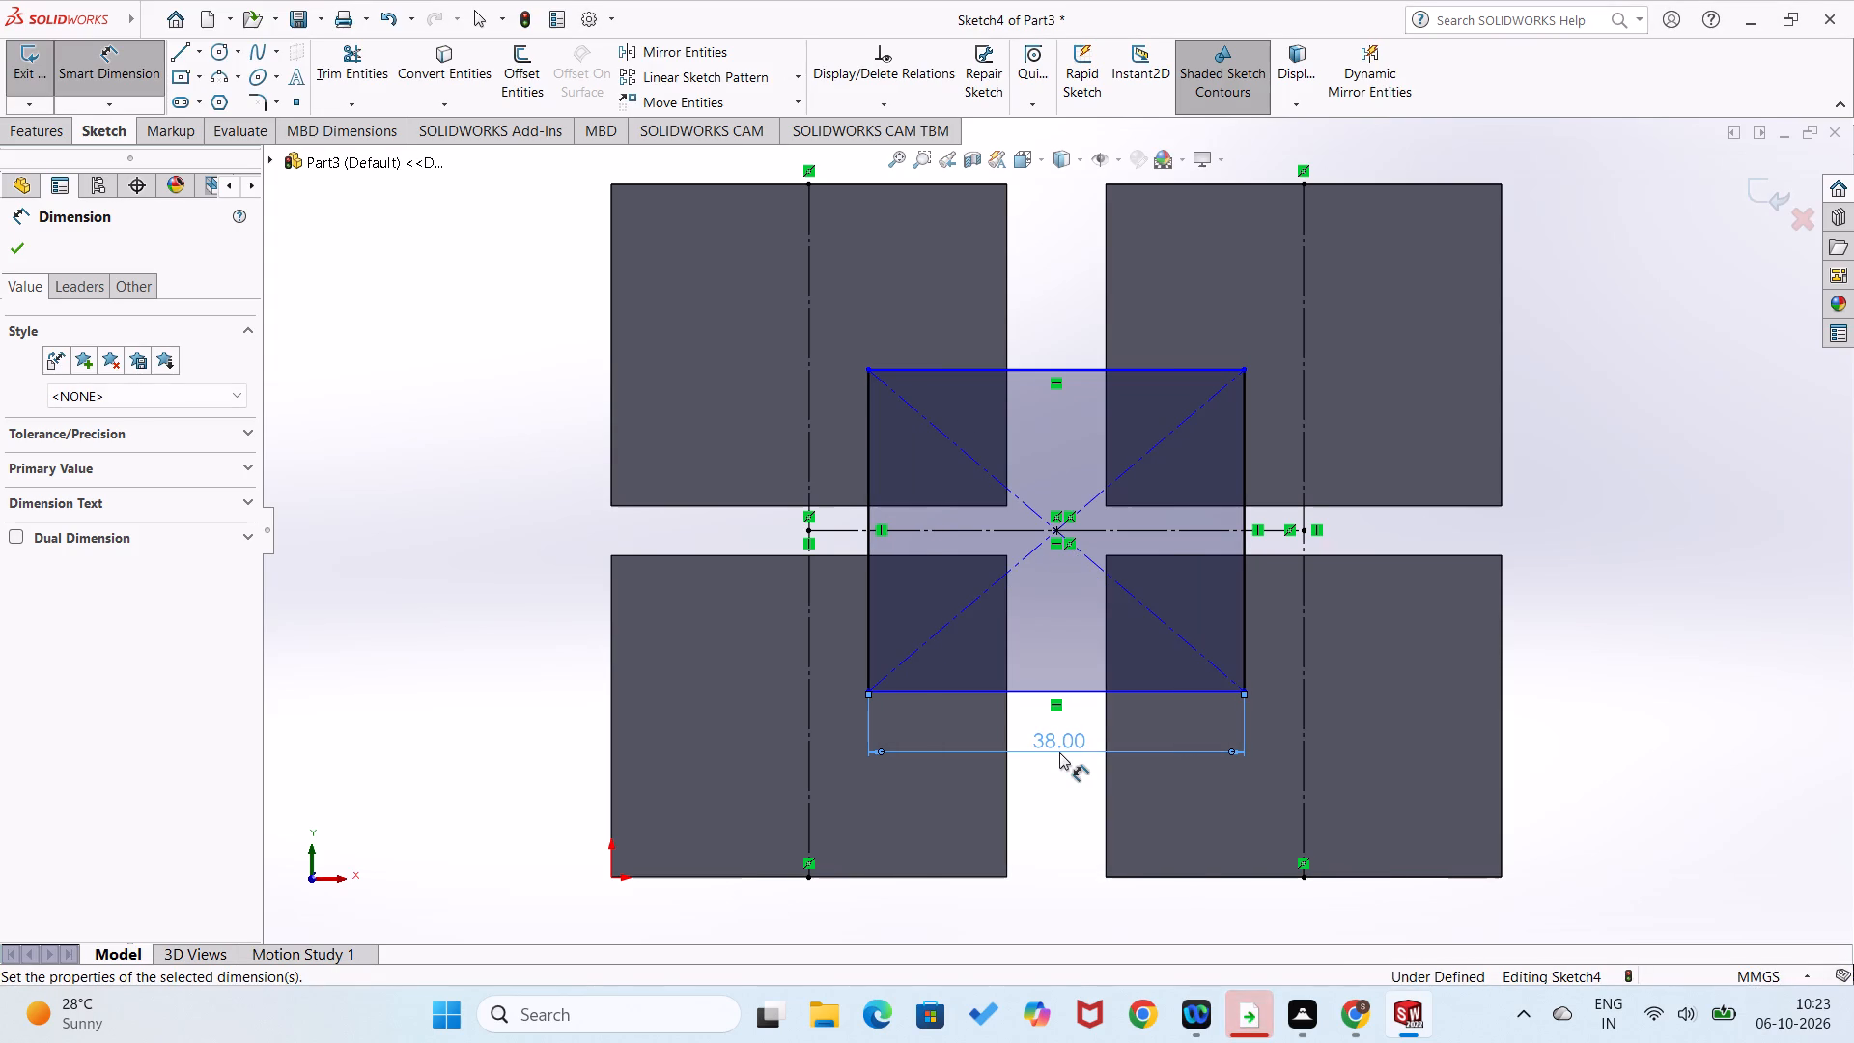
Dimension the central rectangle's height to 35 mm along its left side.
click(863, 483)
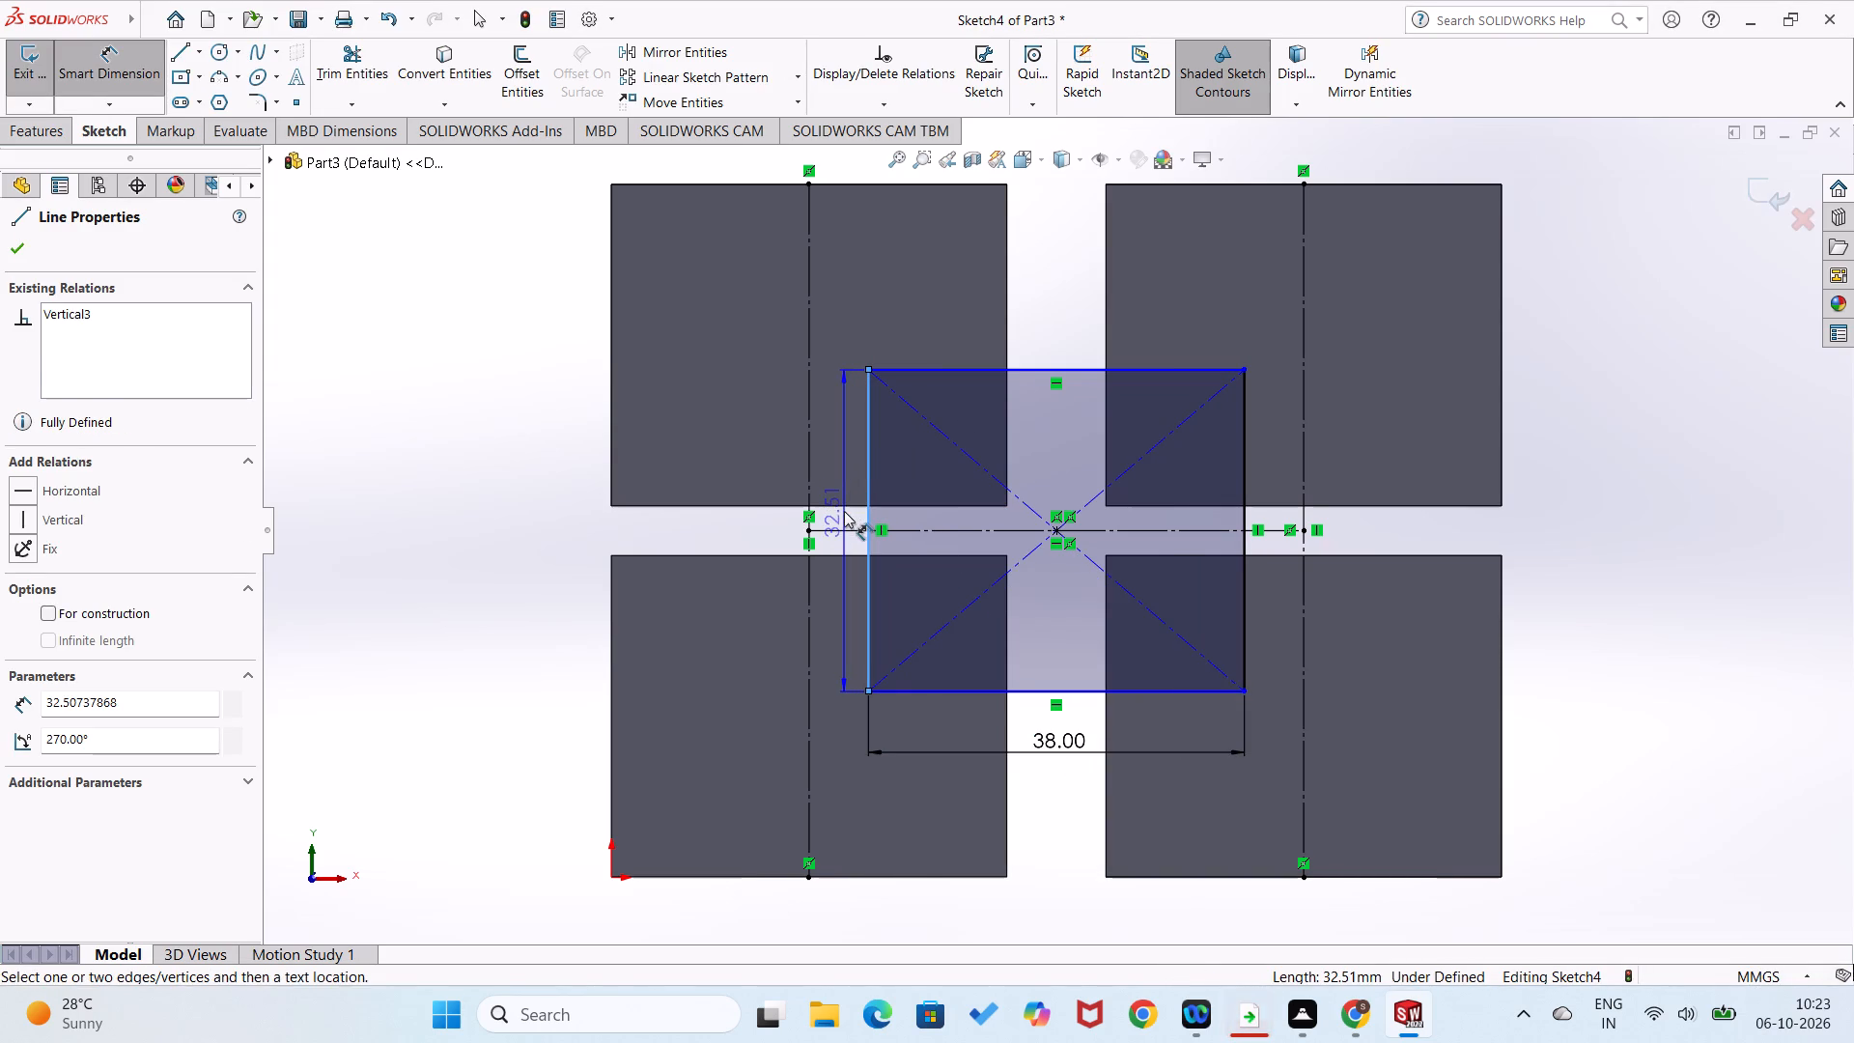
click(844, 511)
text(35)
key(Return)
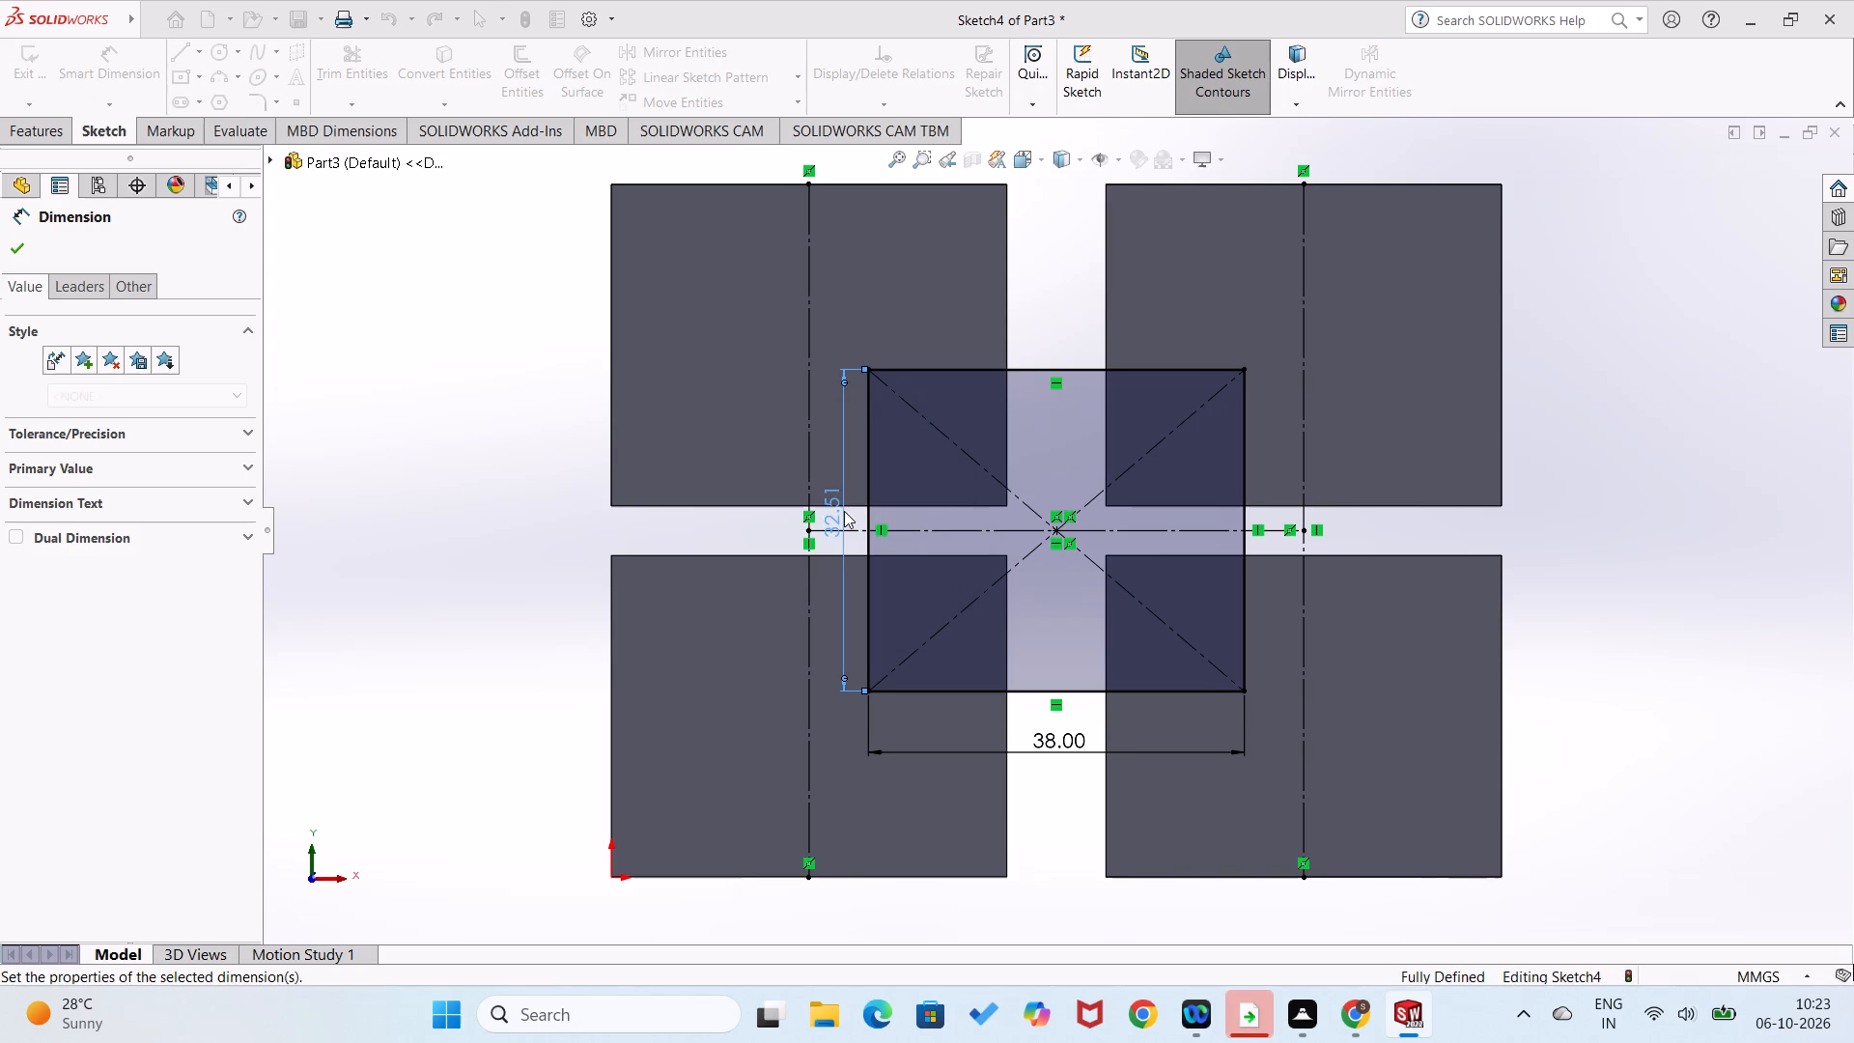
Set the central rectangle's width to 35 mm.
double_click(1051, 744)
text(35)
key(Return)
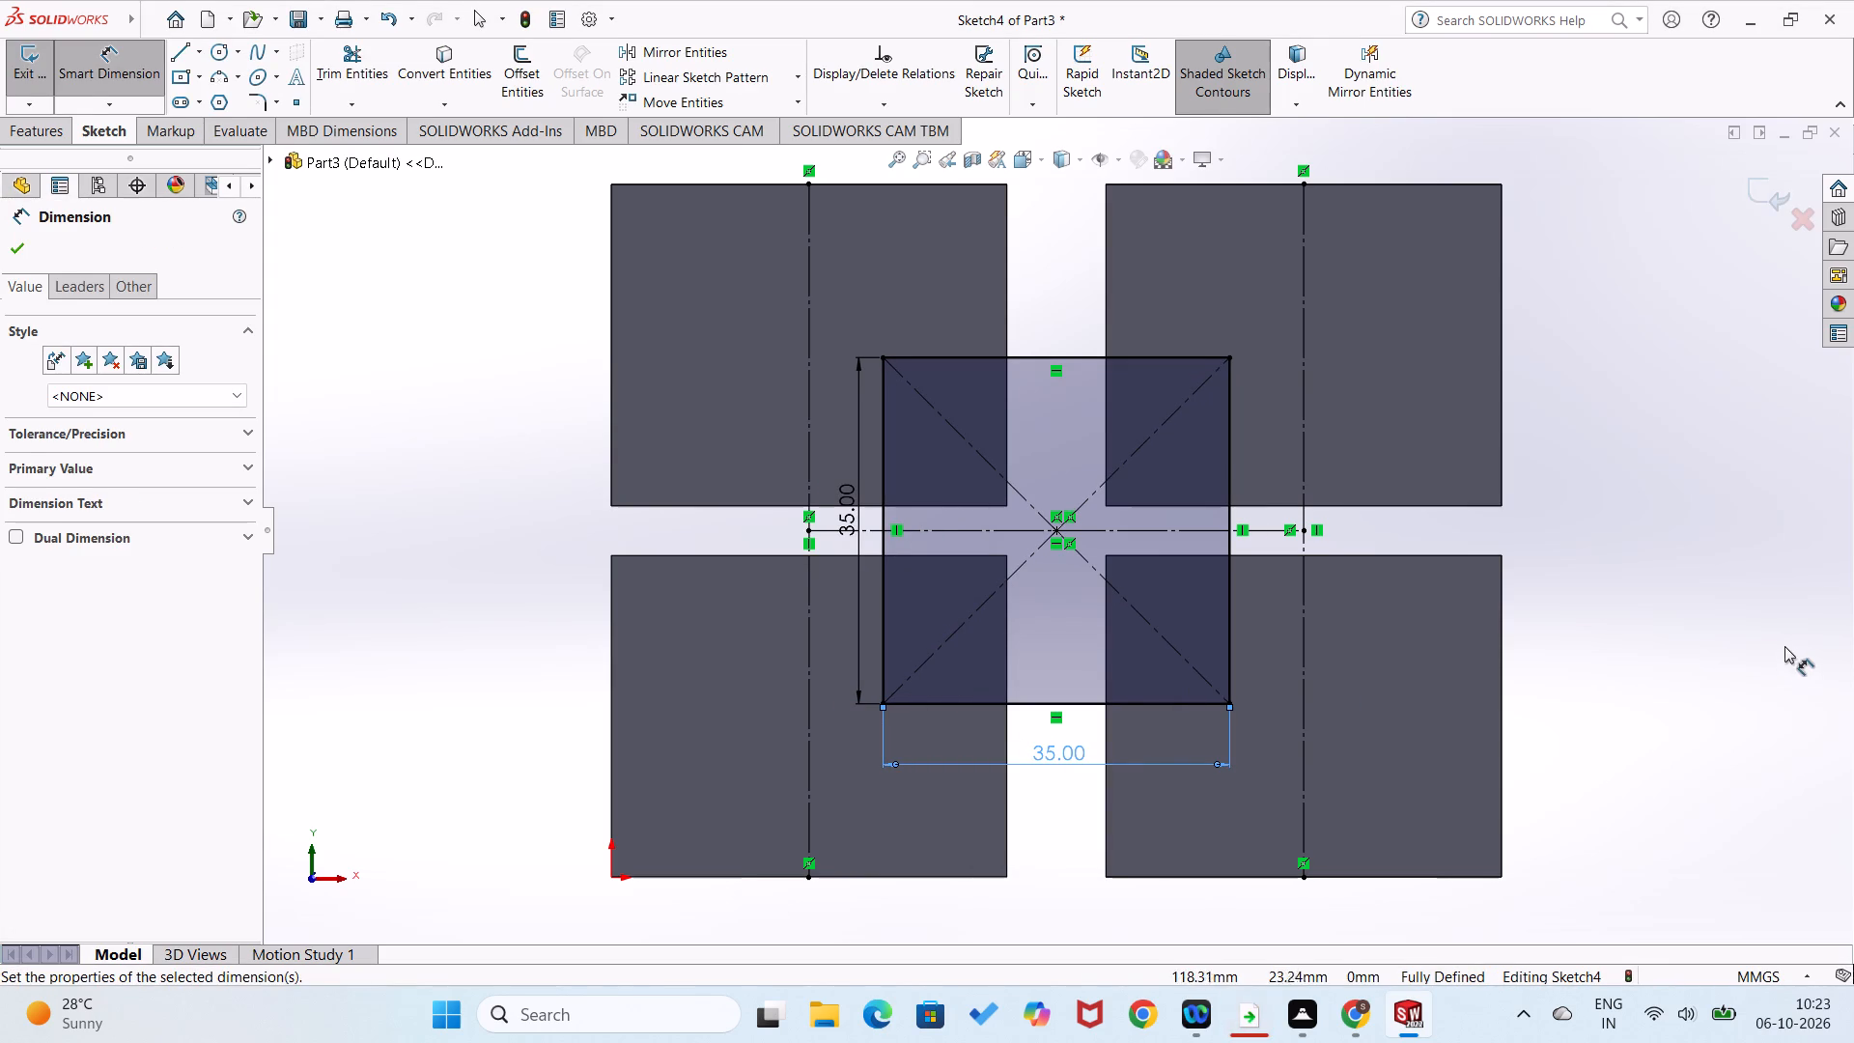
click(1786, 645)
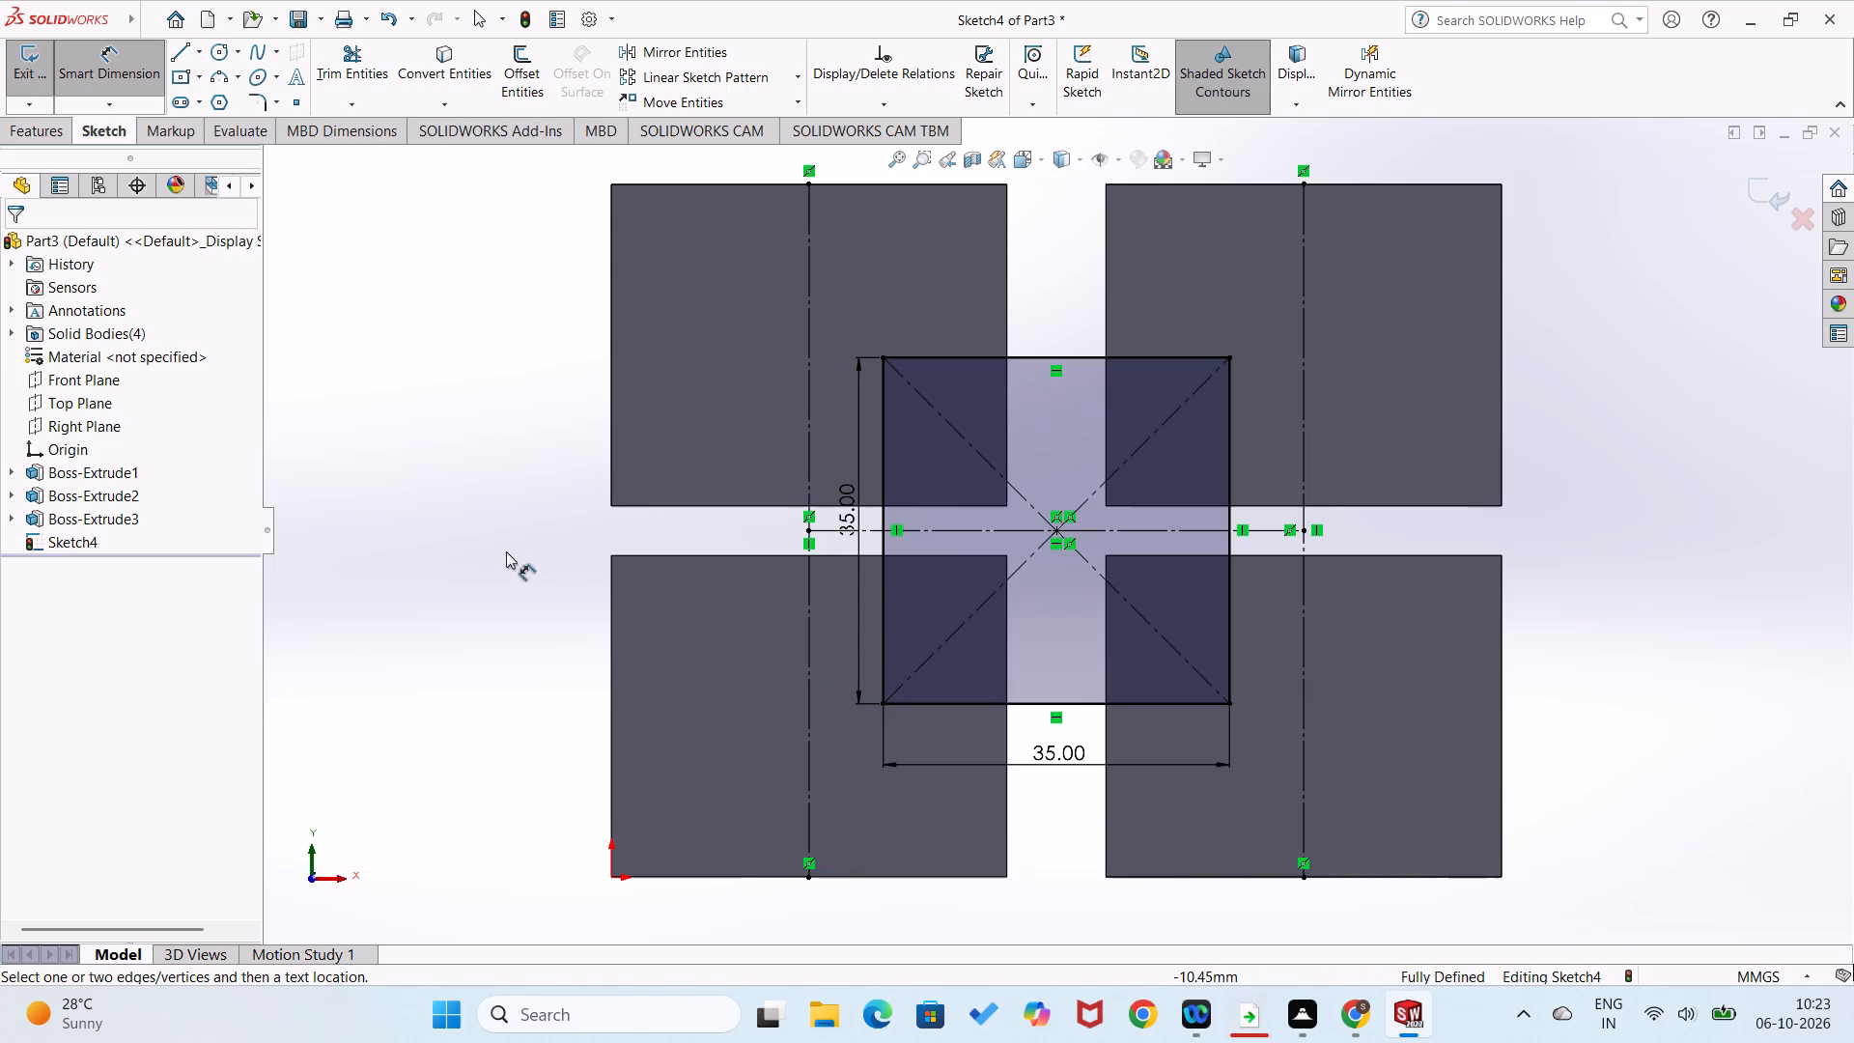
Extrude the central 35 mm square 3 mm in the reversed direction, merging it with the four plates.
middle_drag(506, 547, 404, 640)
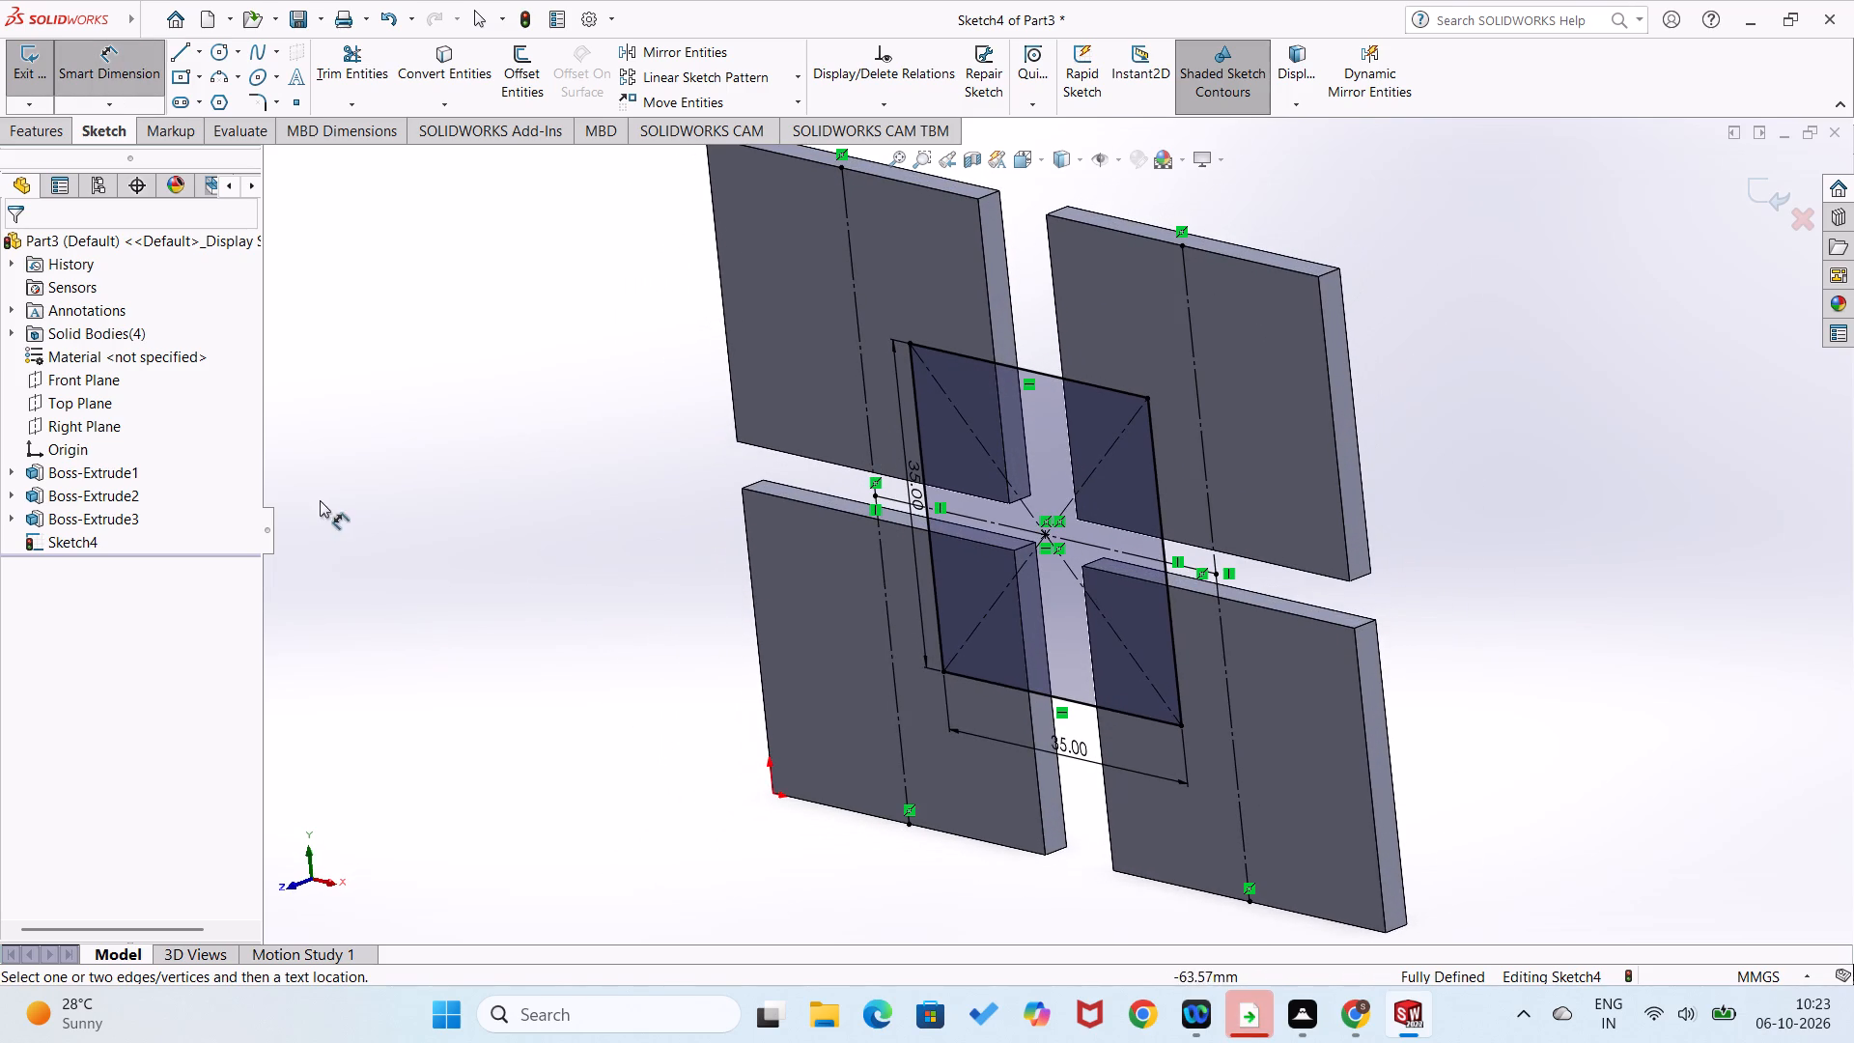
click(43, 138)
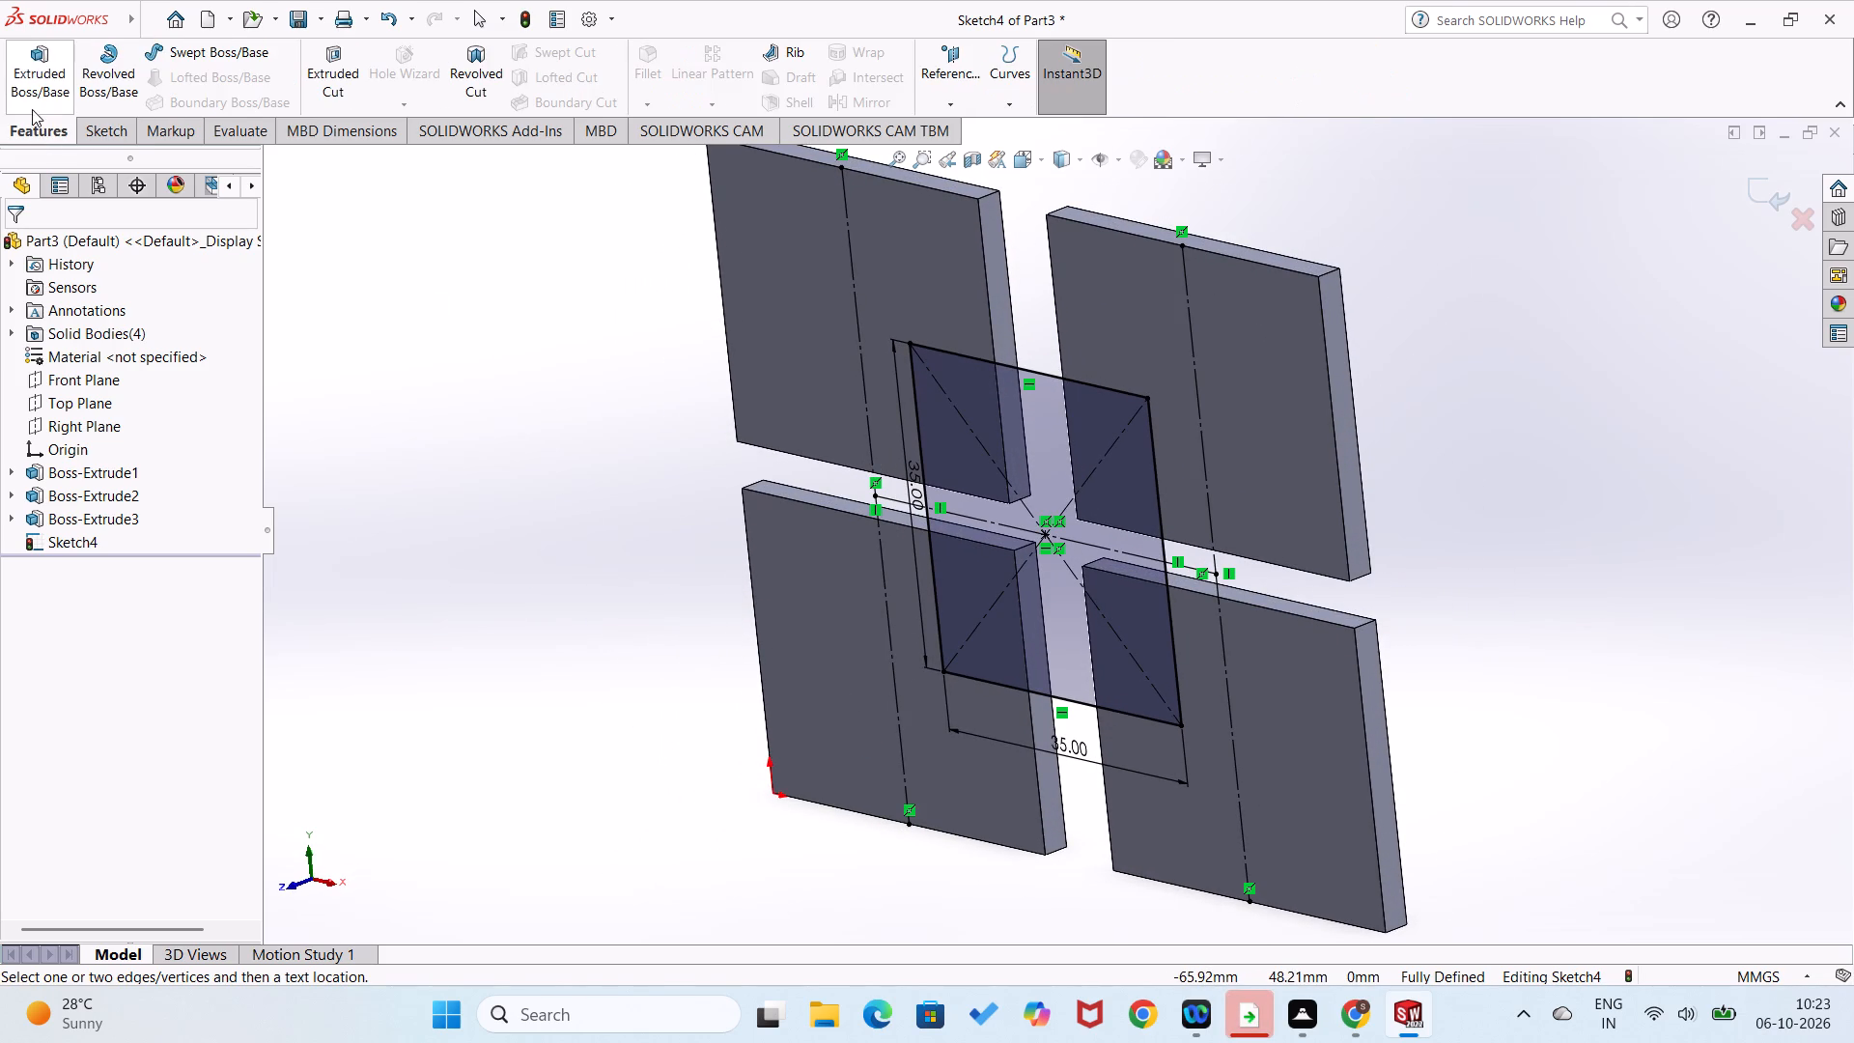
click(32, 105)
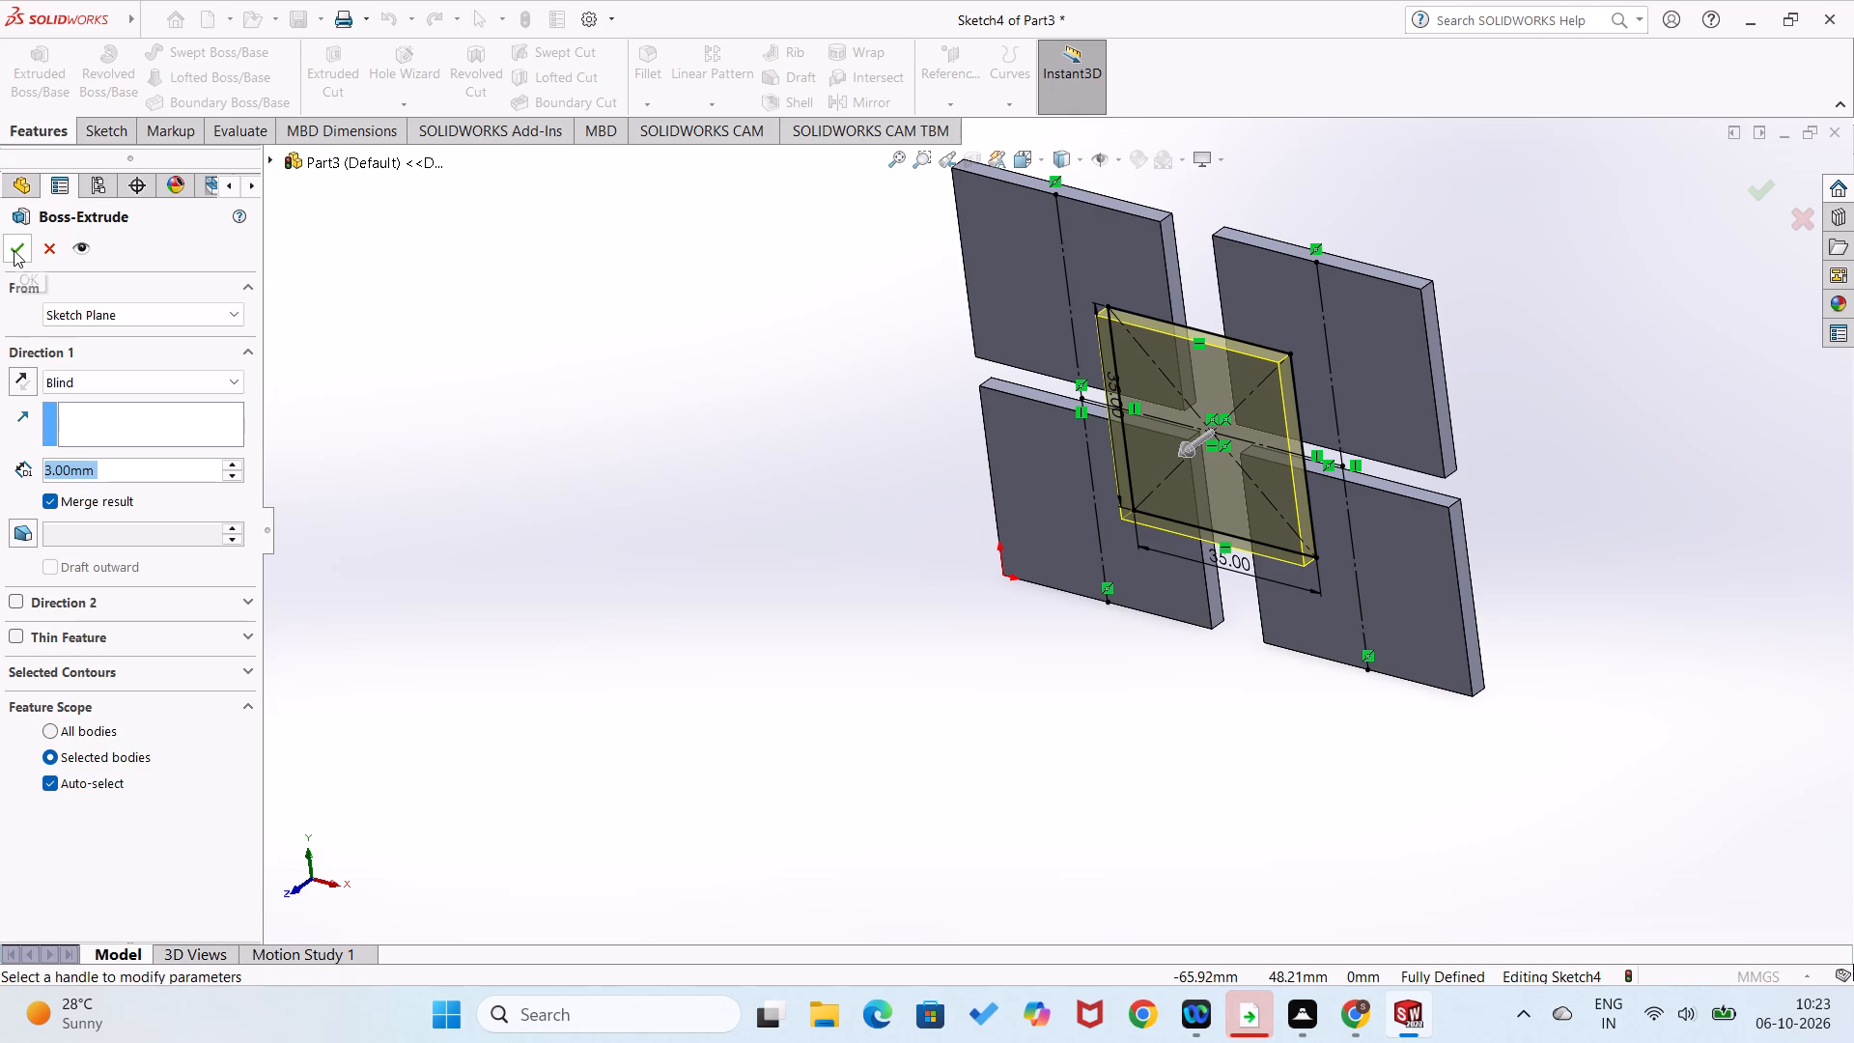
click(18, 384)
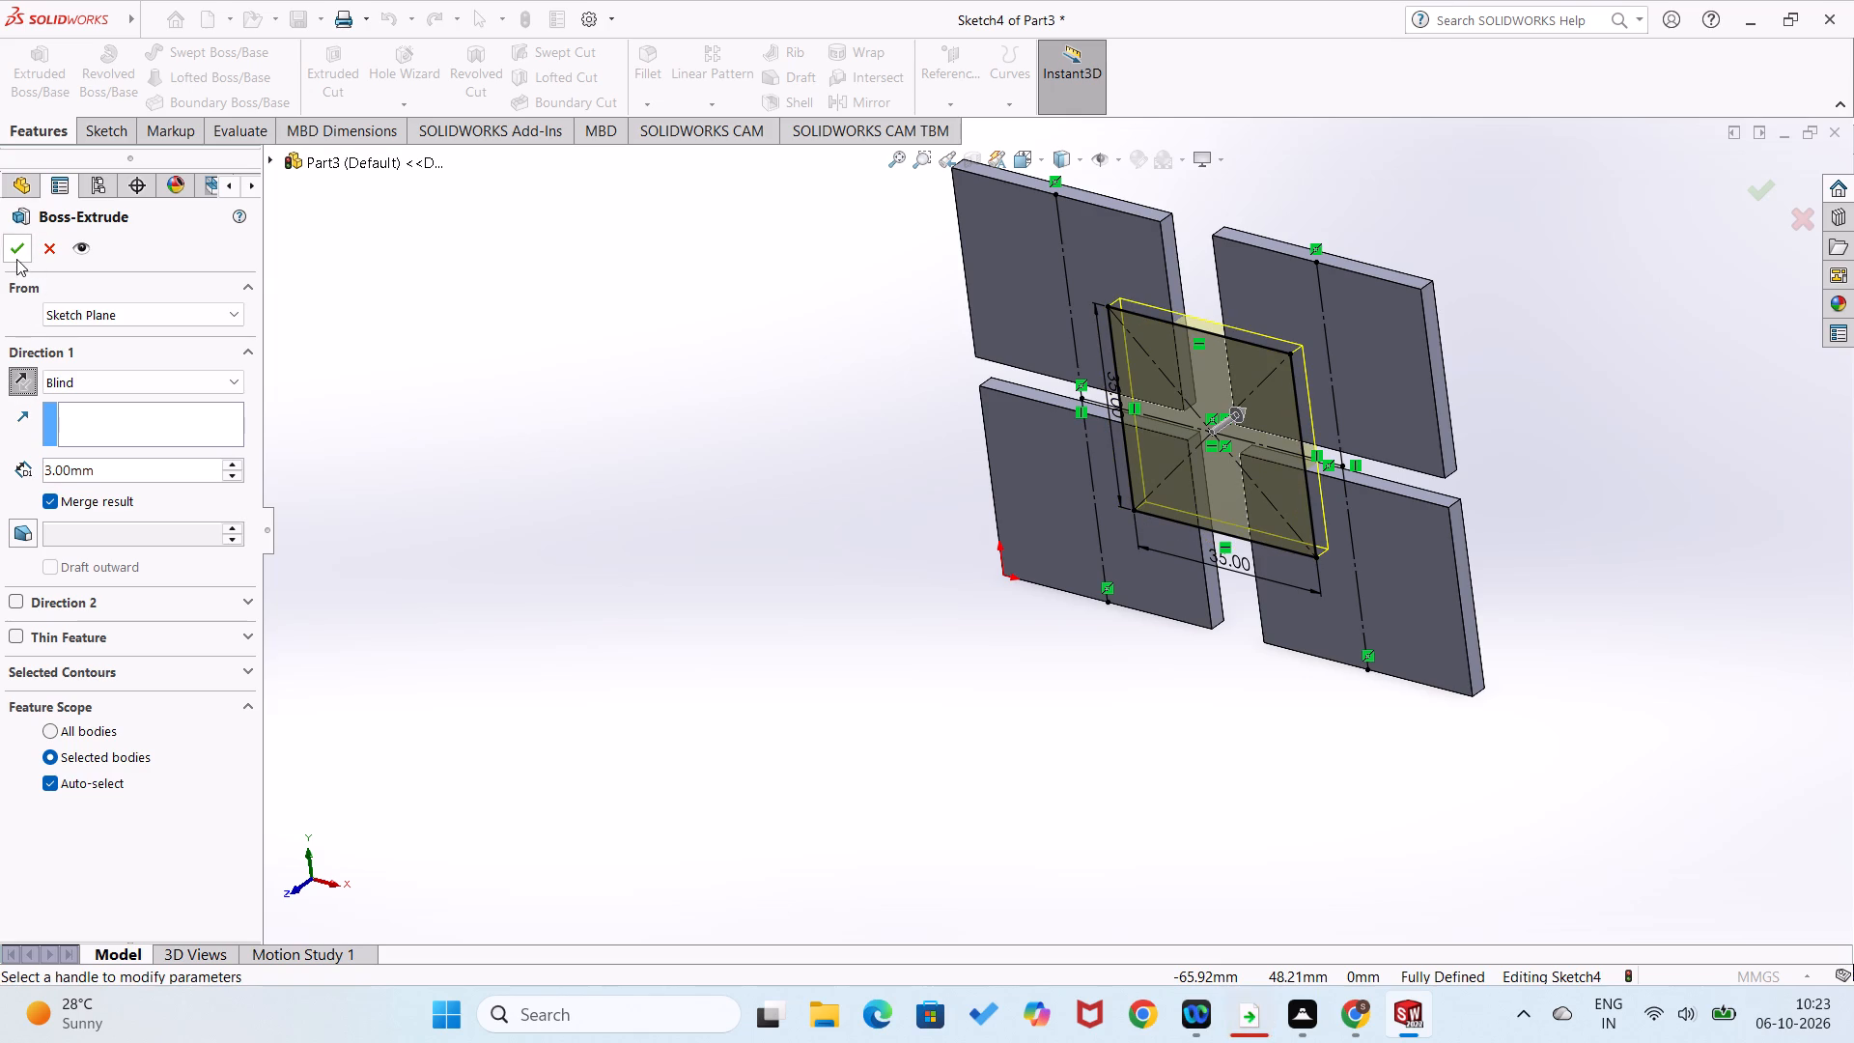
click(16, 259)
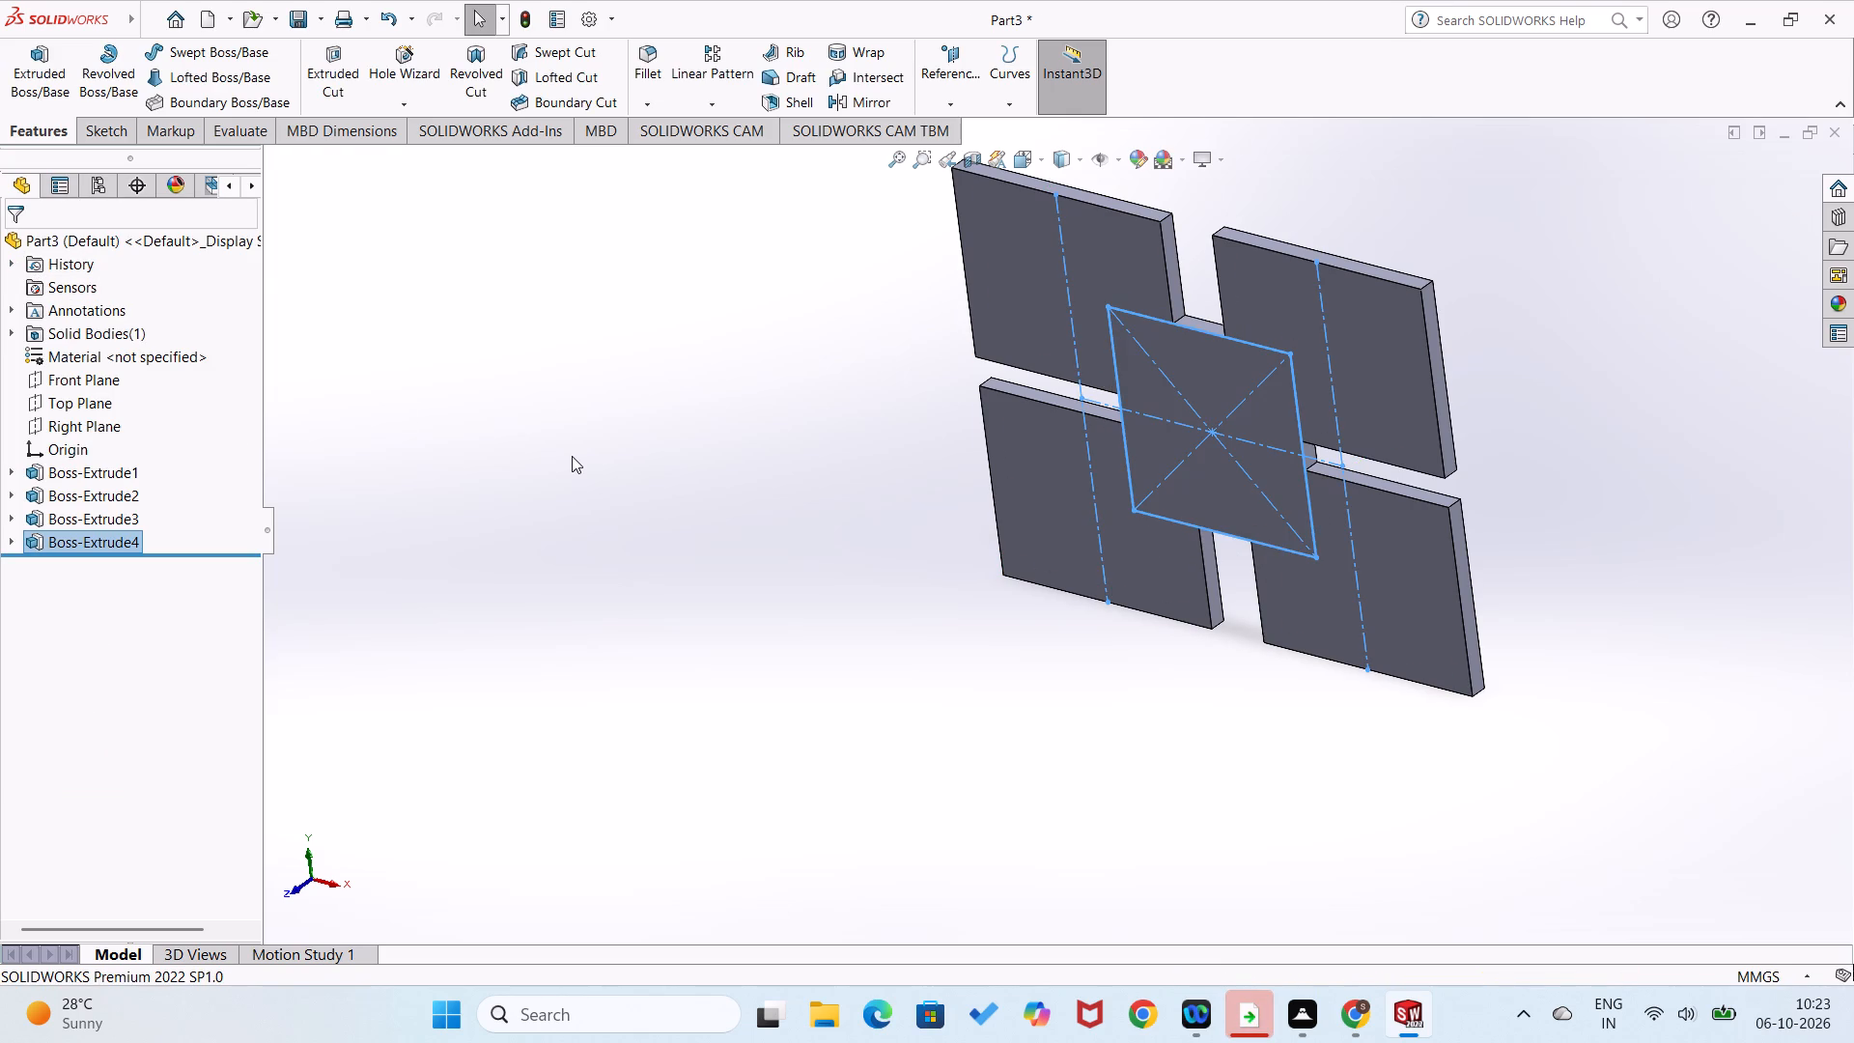
Undo the central square's extrusion, its dimensions, rectangle and construction lines, and exit the emptied sketch.
key(ctrl+z)
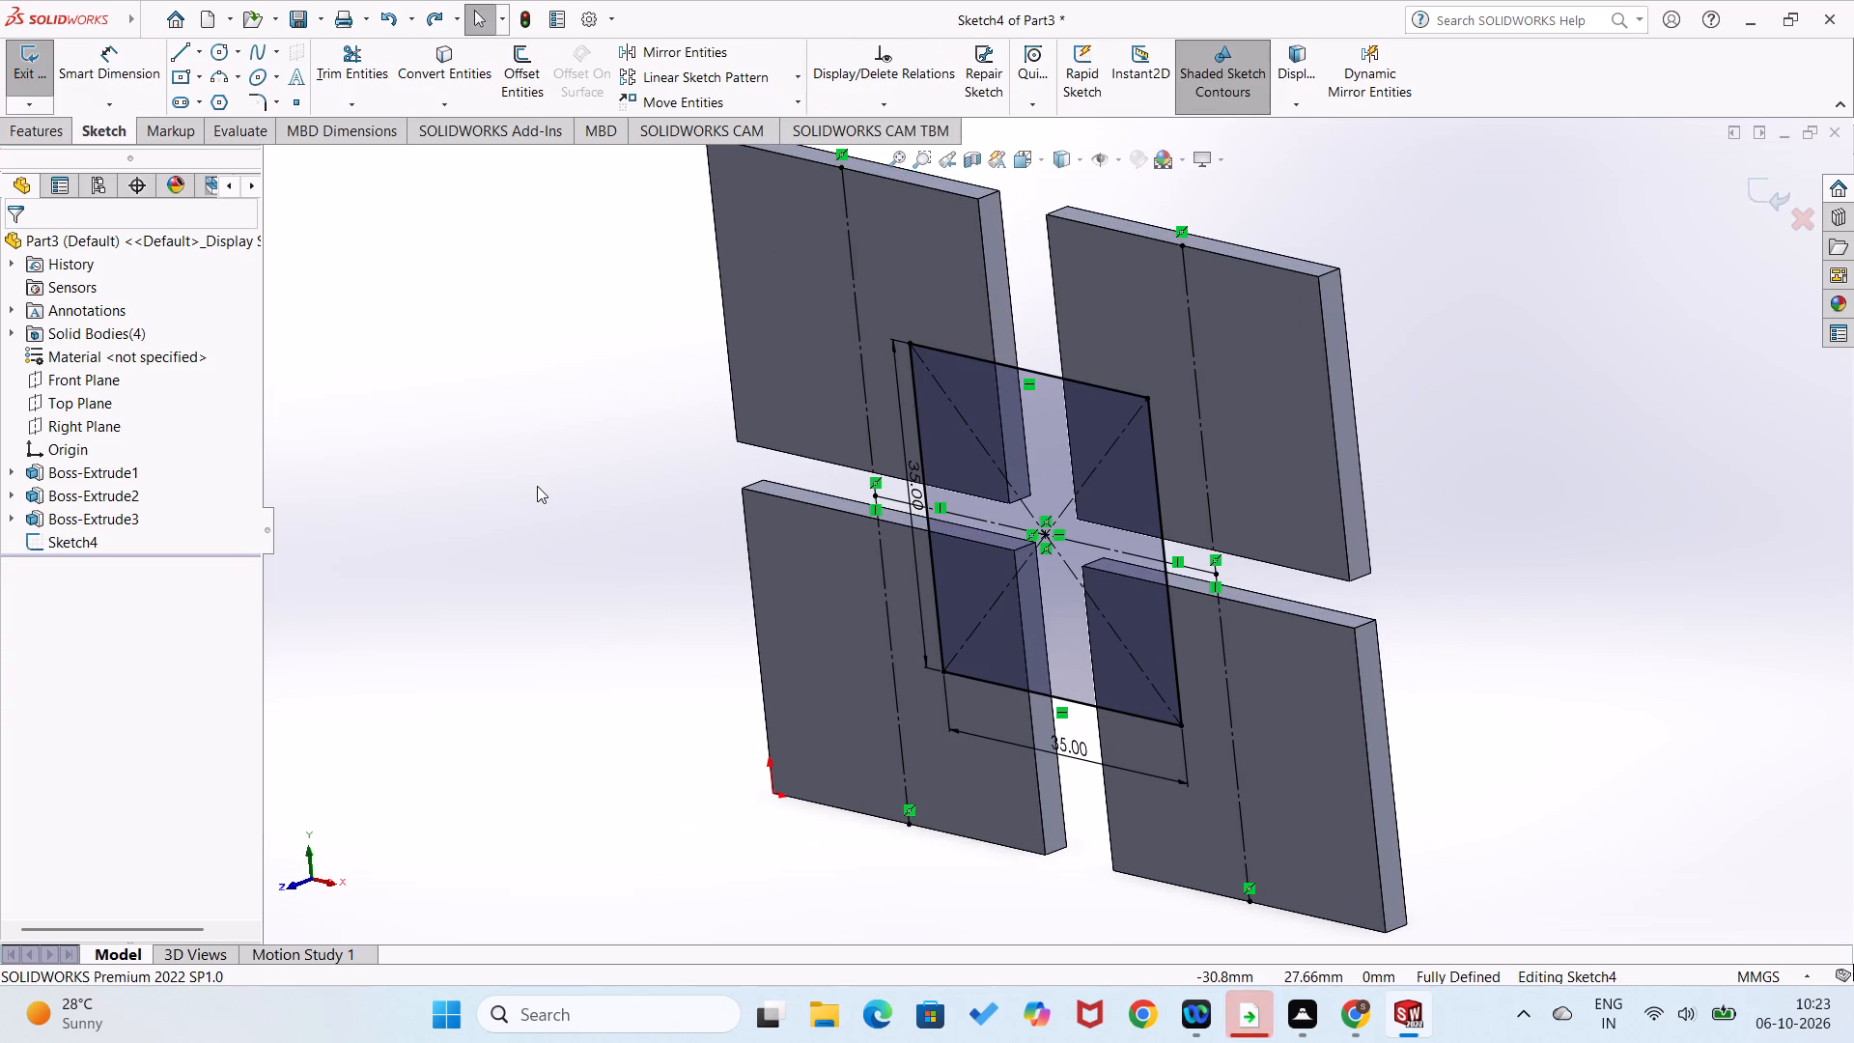
key(ctrl+z)
key(ctrl+z)
key(ctrl+z)
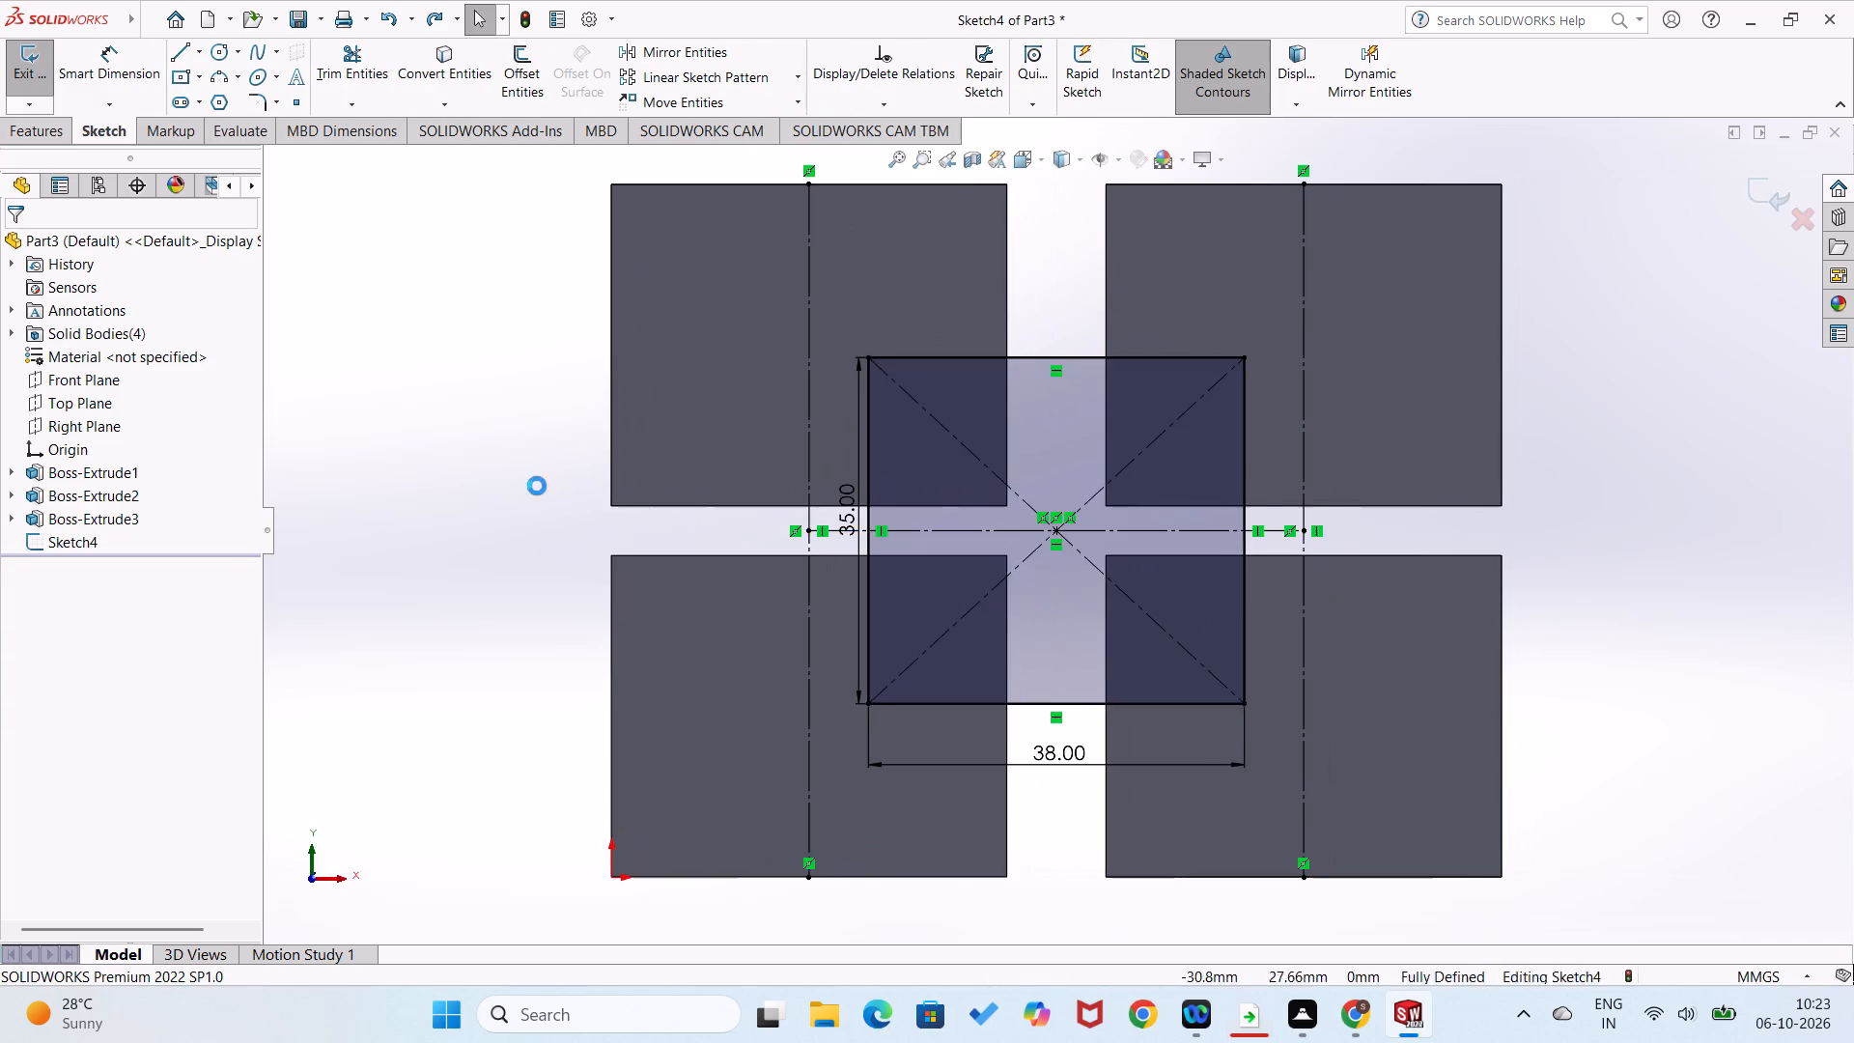
key(ctrl+z)
key(ctrl+z)
key(ctrl+z)
key(ctrl+z)
key(ctrl+z)
key(ctrl+z)
key(ctrl+z)
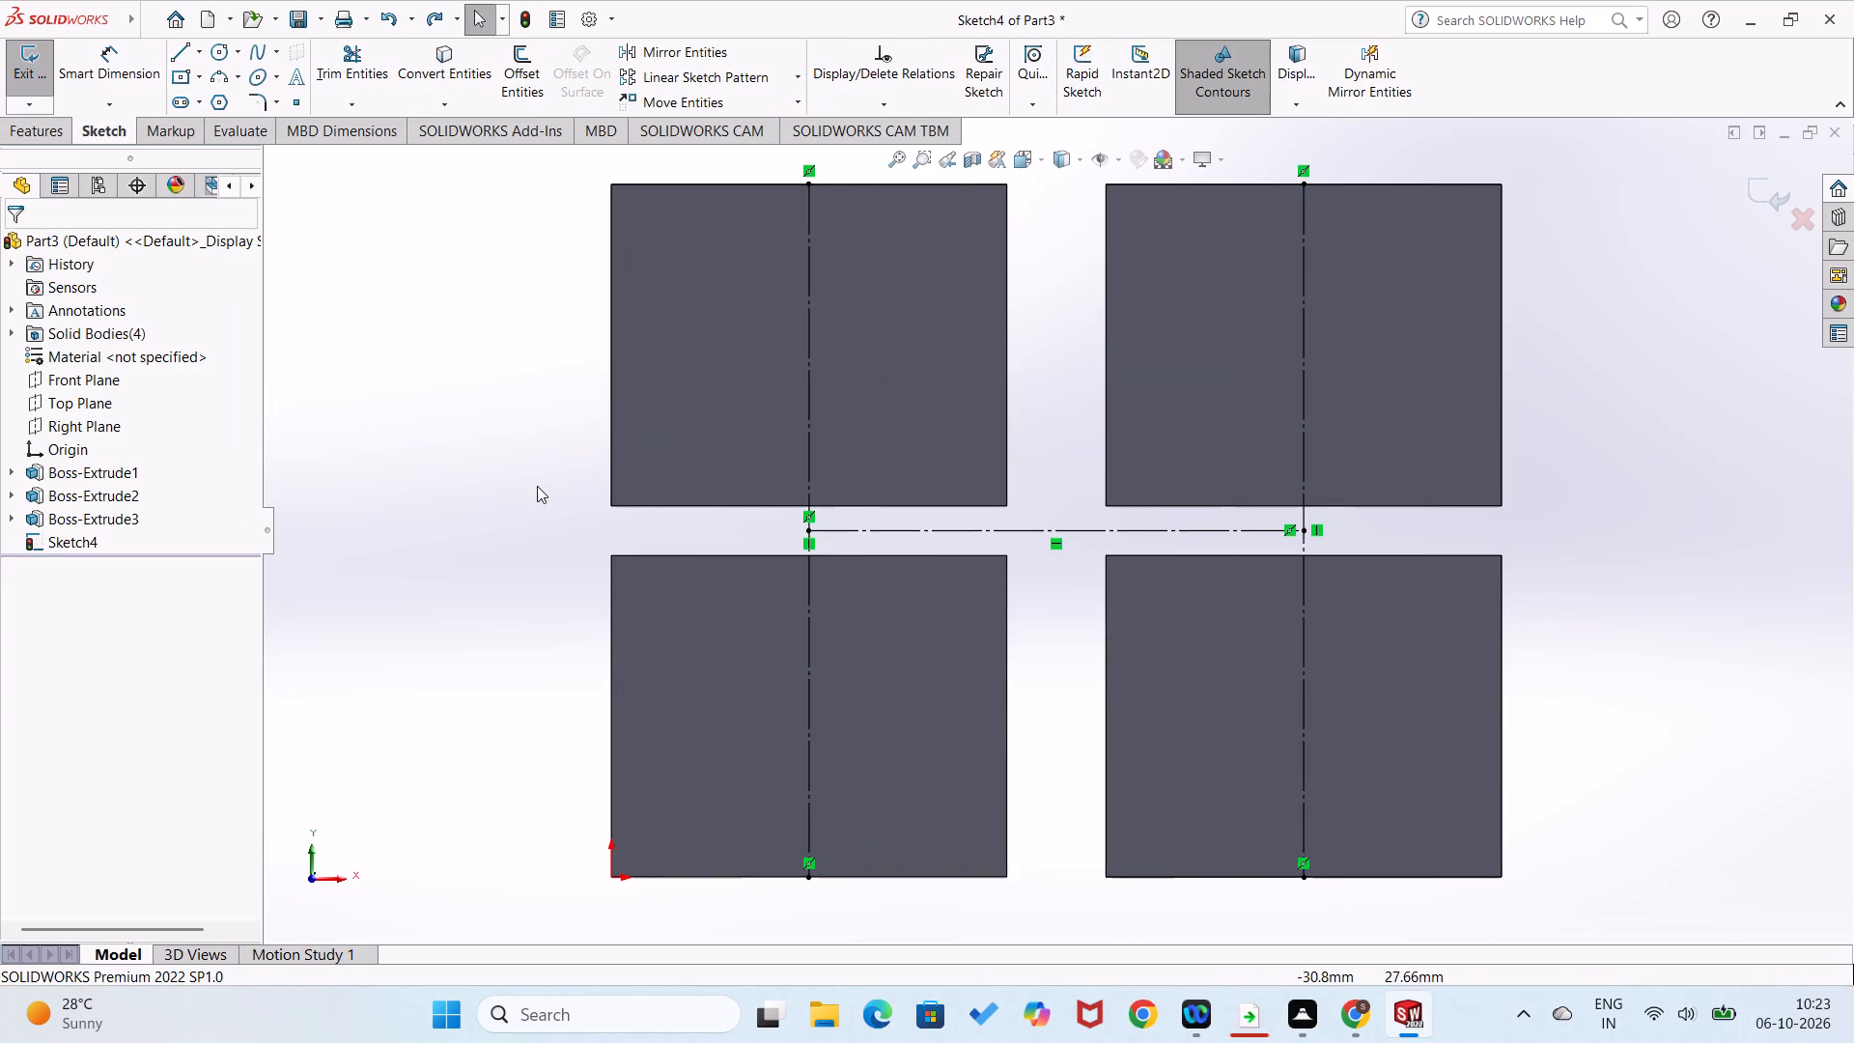
key(ctrl+z)
key(ctrl+z)
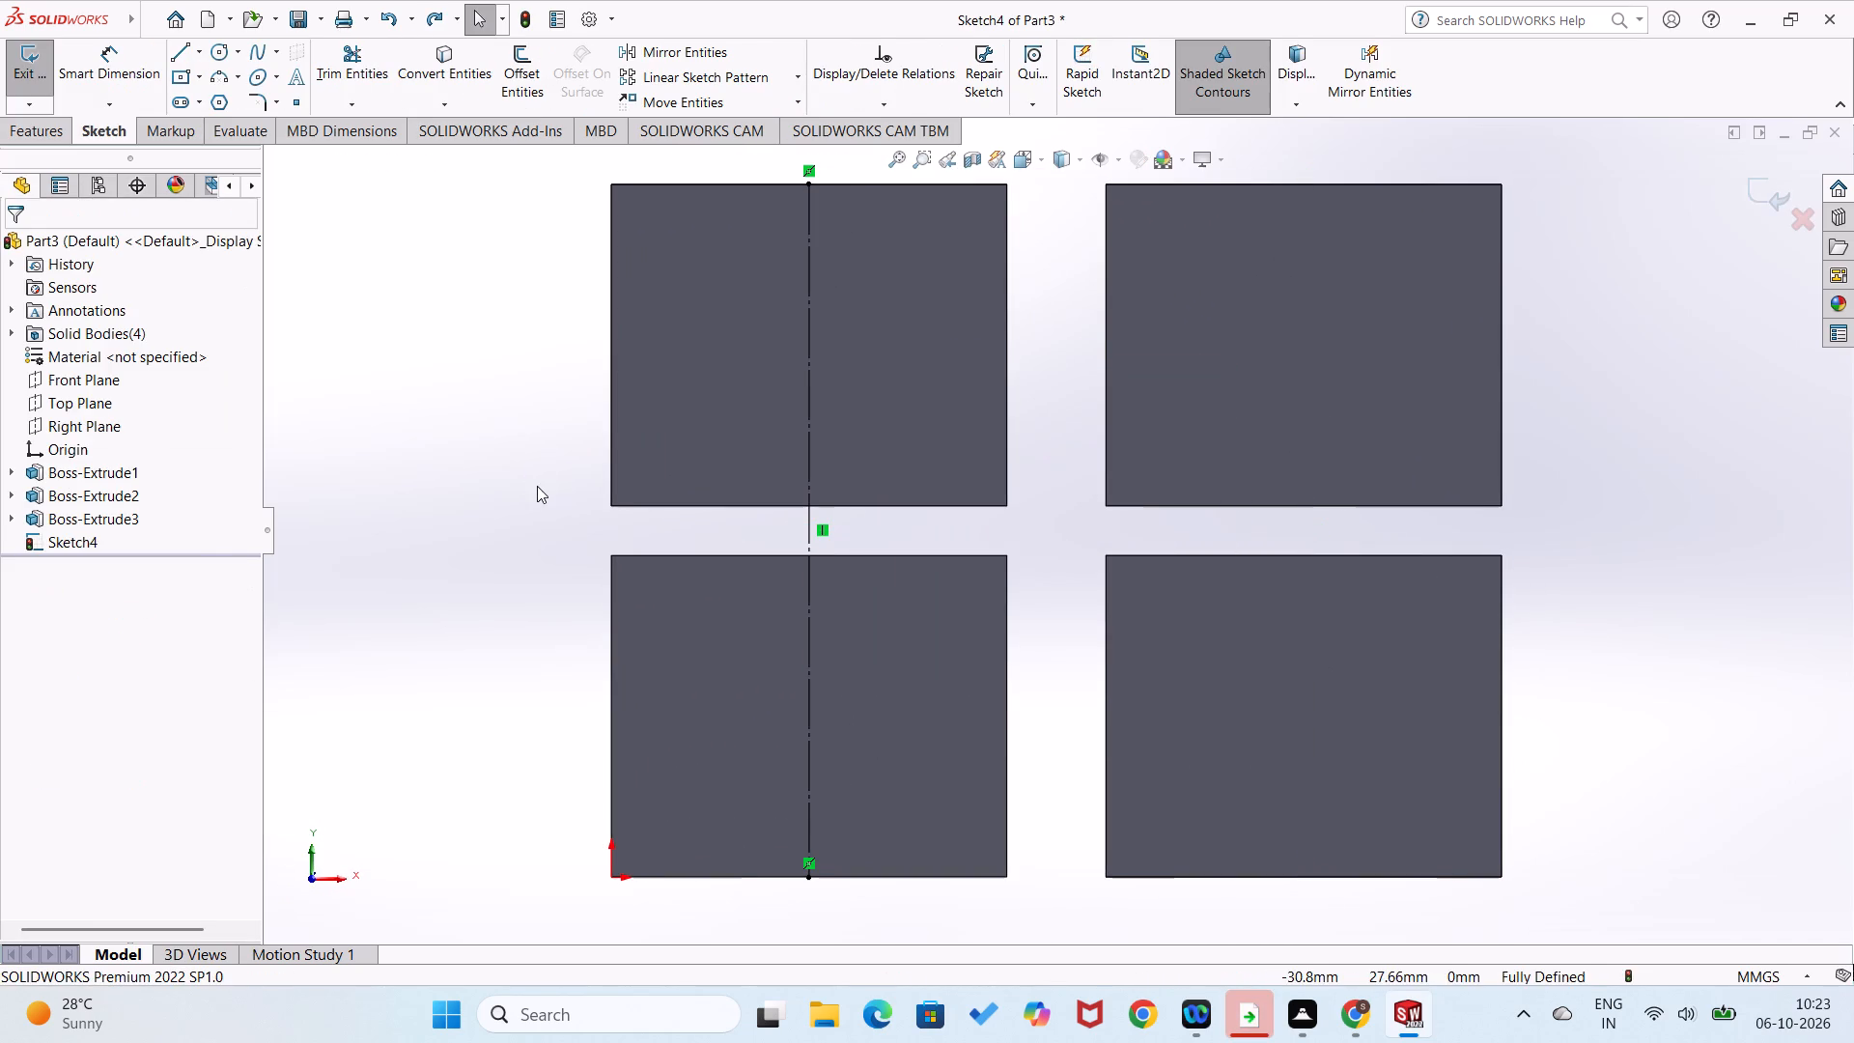
key(ctrl+z)
key(ctrl+z)
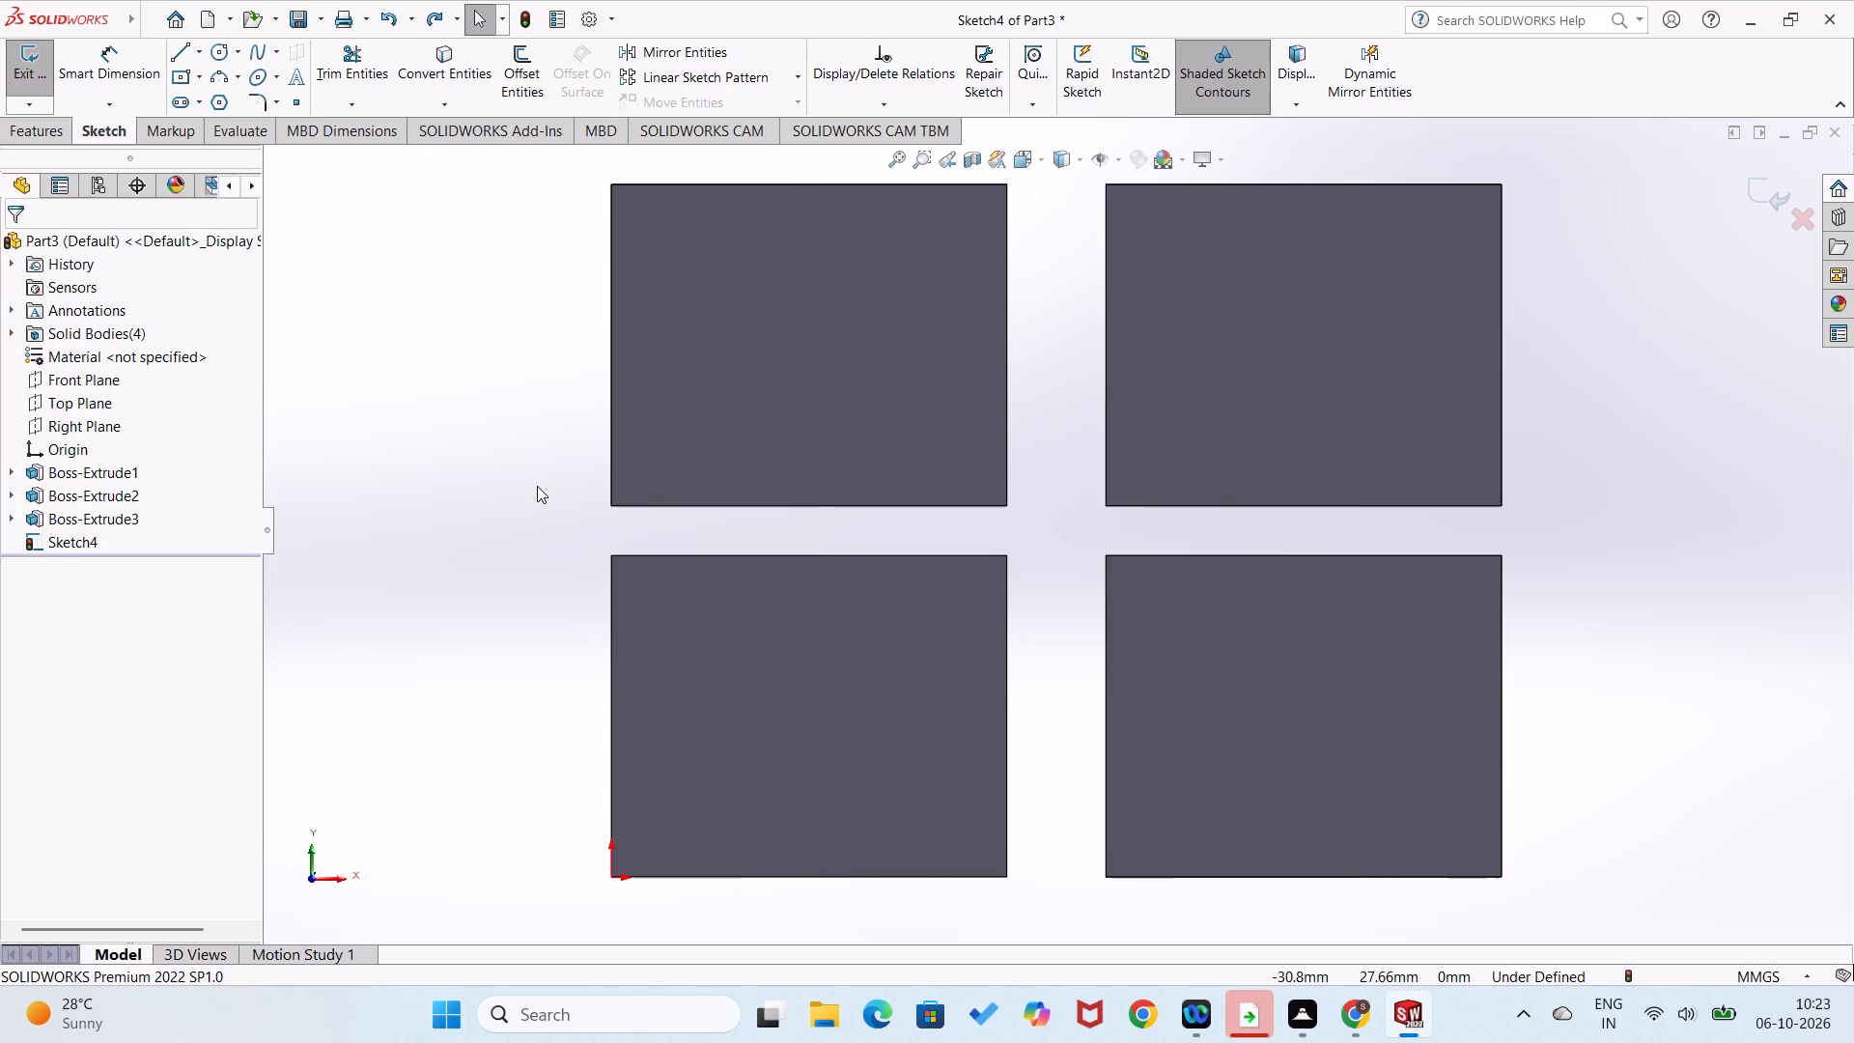
right_click(833, 717)
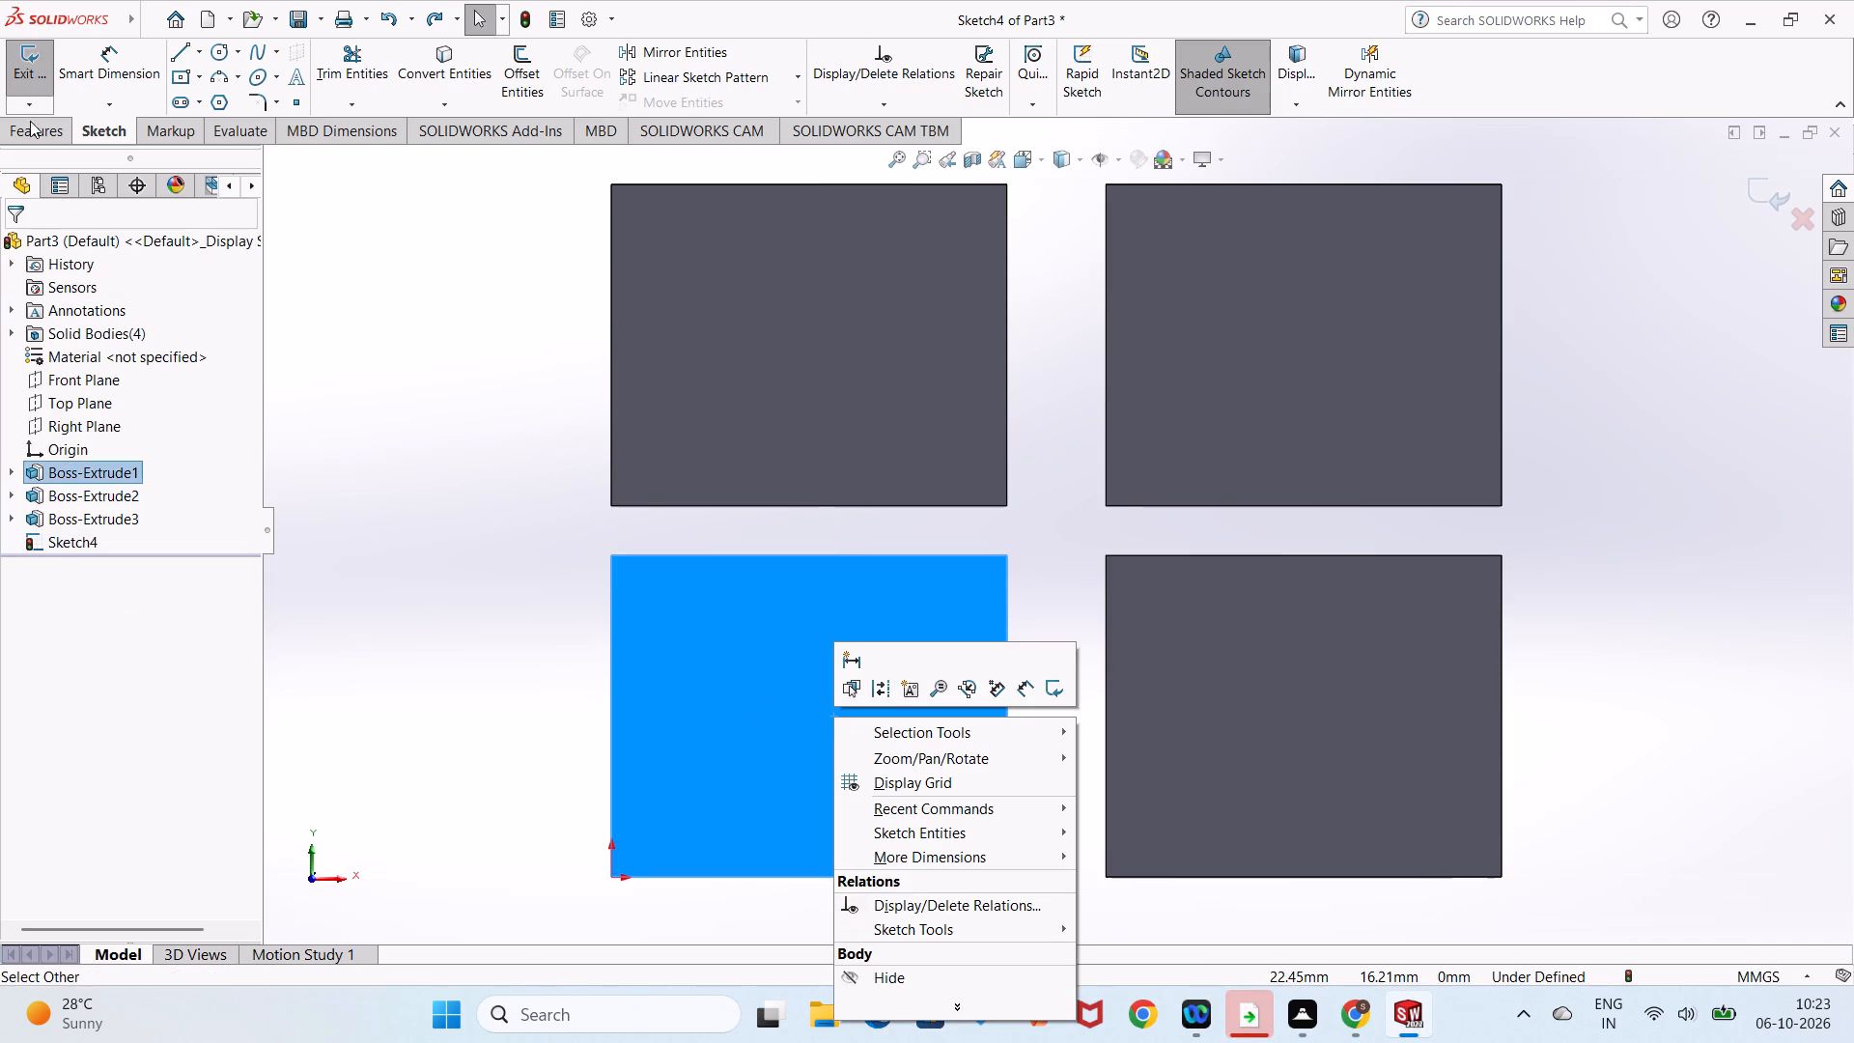
click(14, 47)
Start a sketch on the lower-left plate's face and draw a corner rectangle about 35 × 28.5 mm inside it.
right_drag(860, 754, 844, 751)
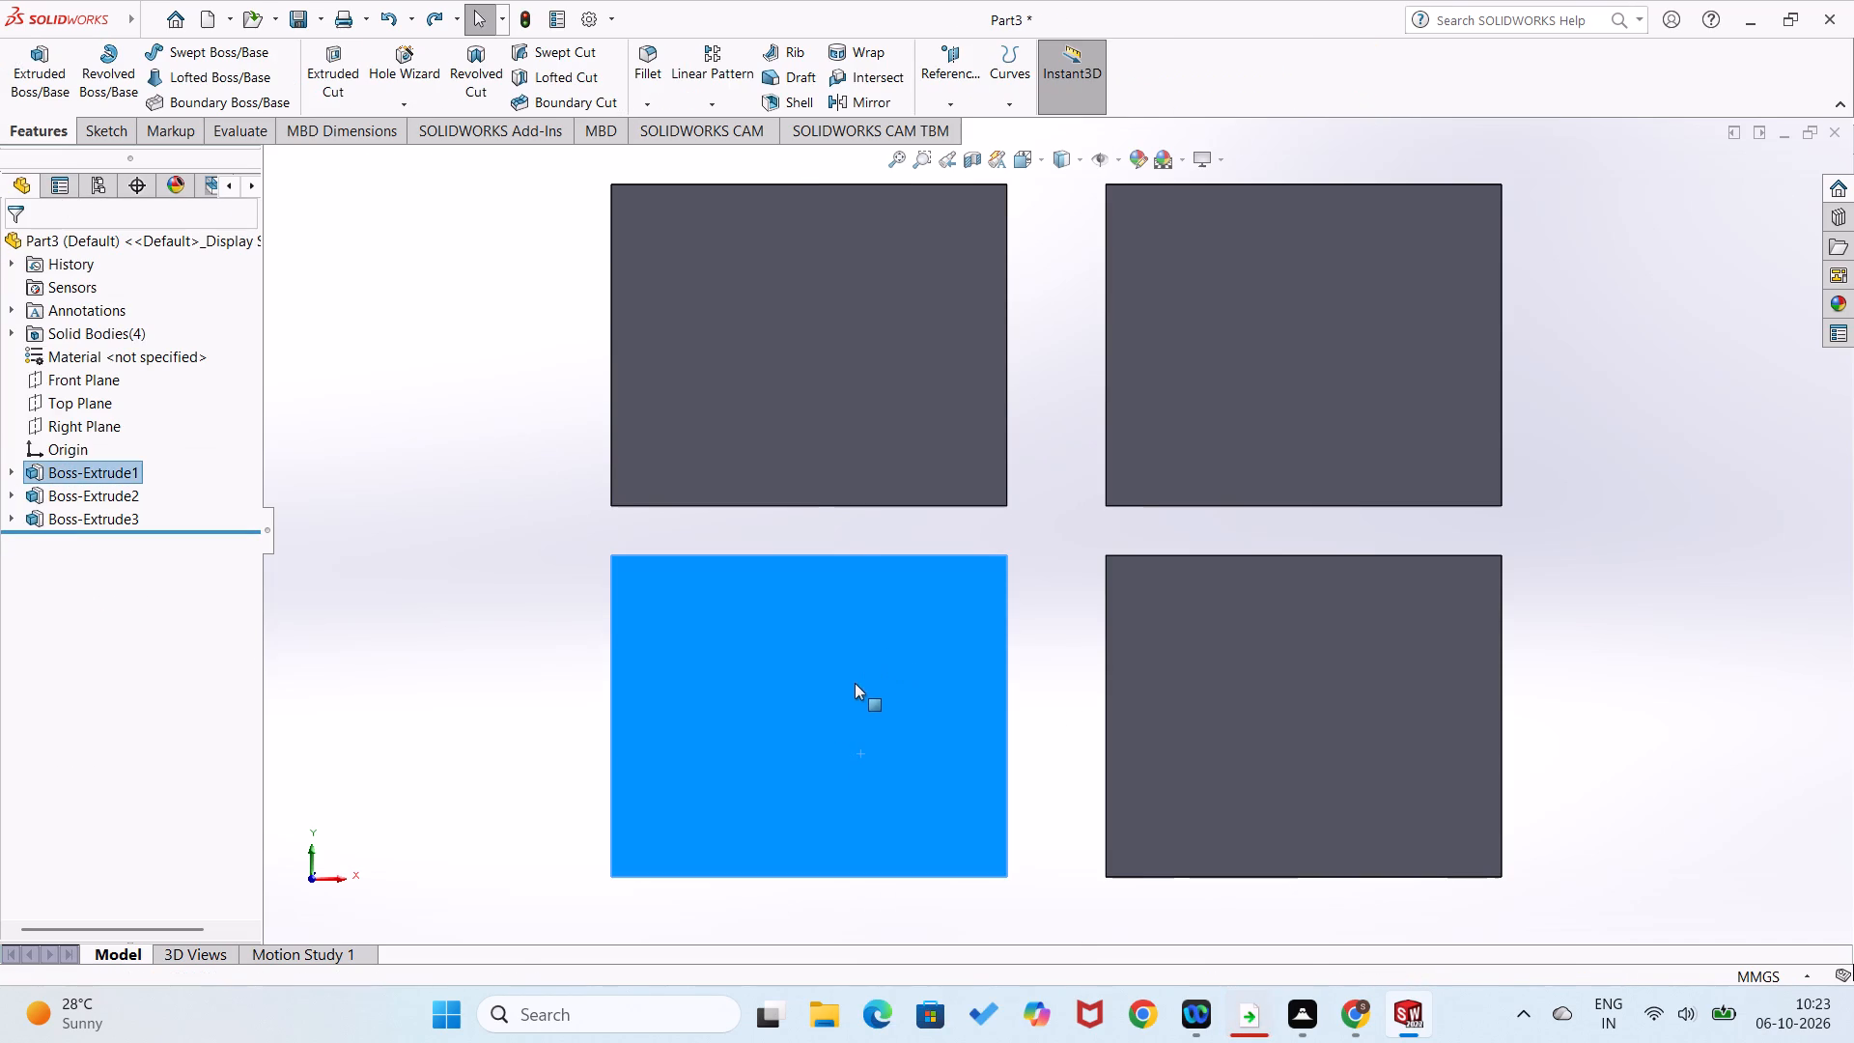
right_click(854, 684)
click(913, 572)
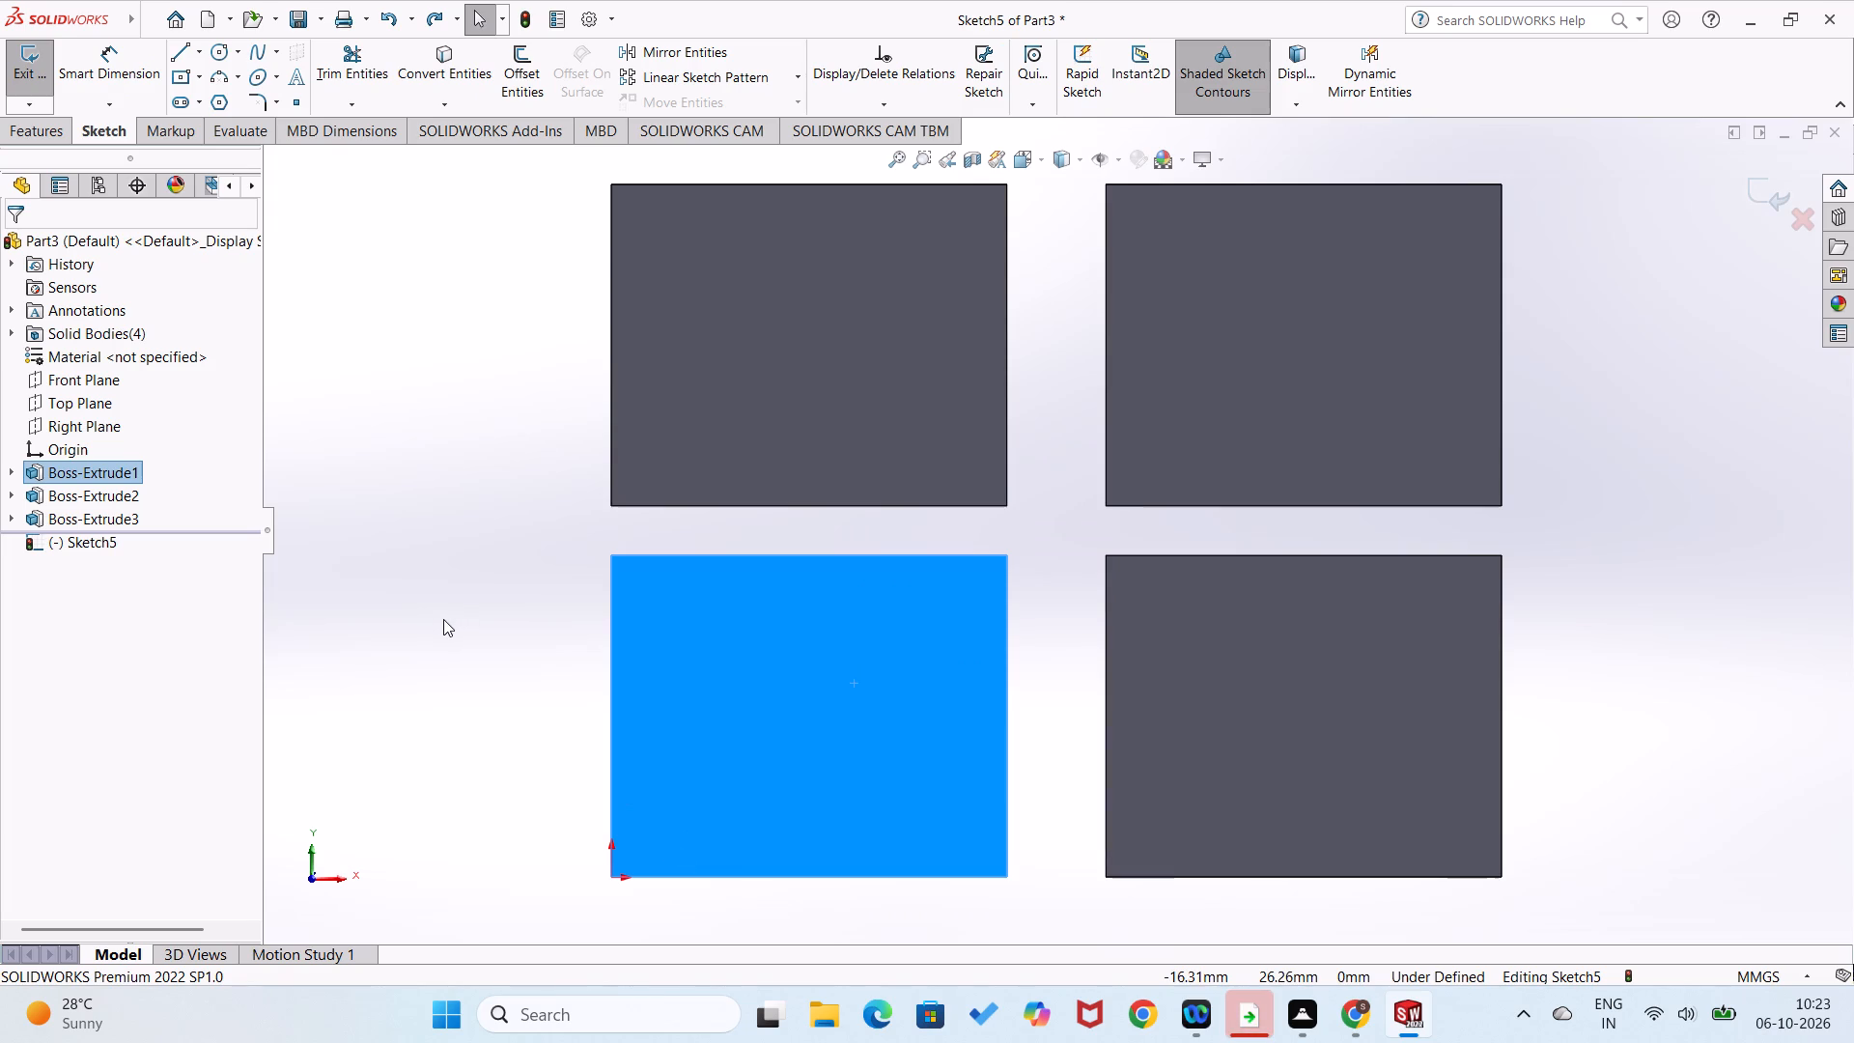
right_drag(411, 385, 423, 523)
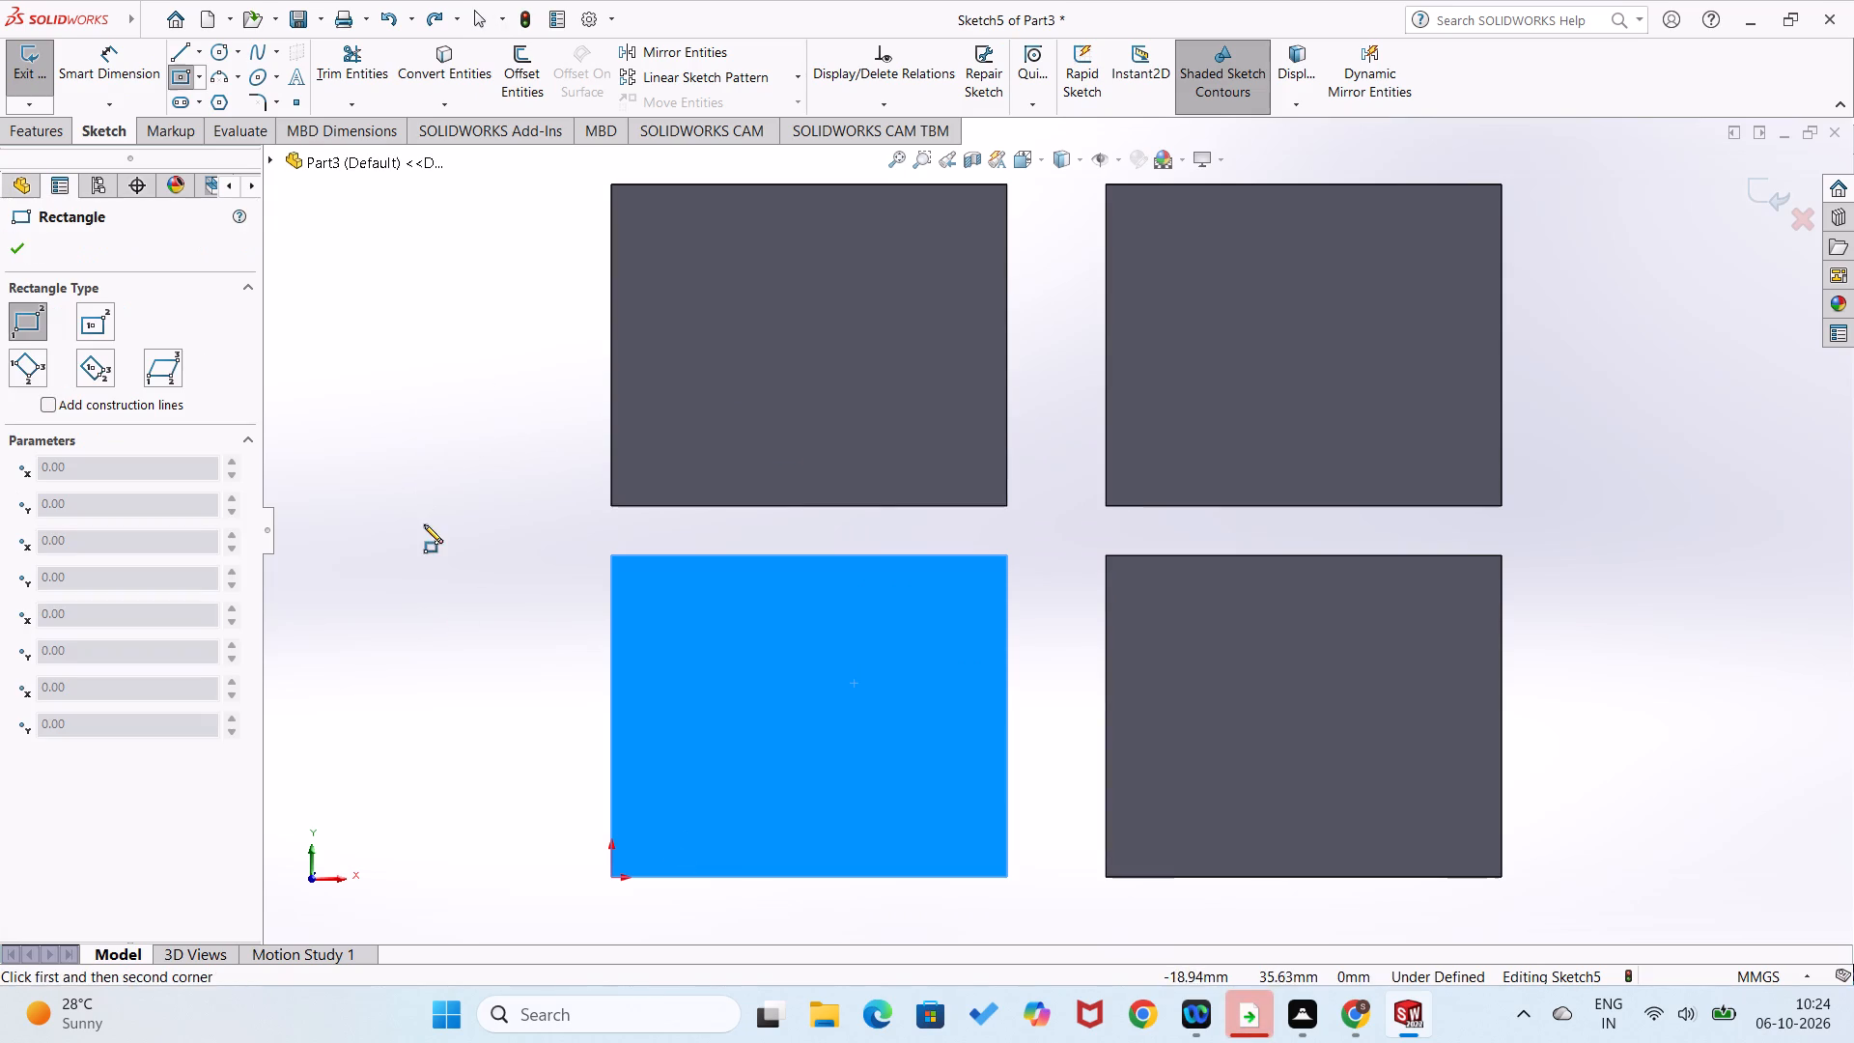
click(632, 577)
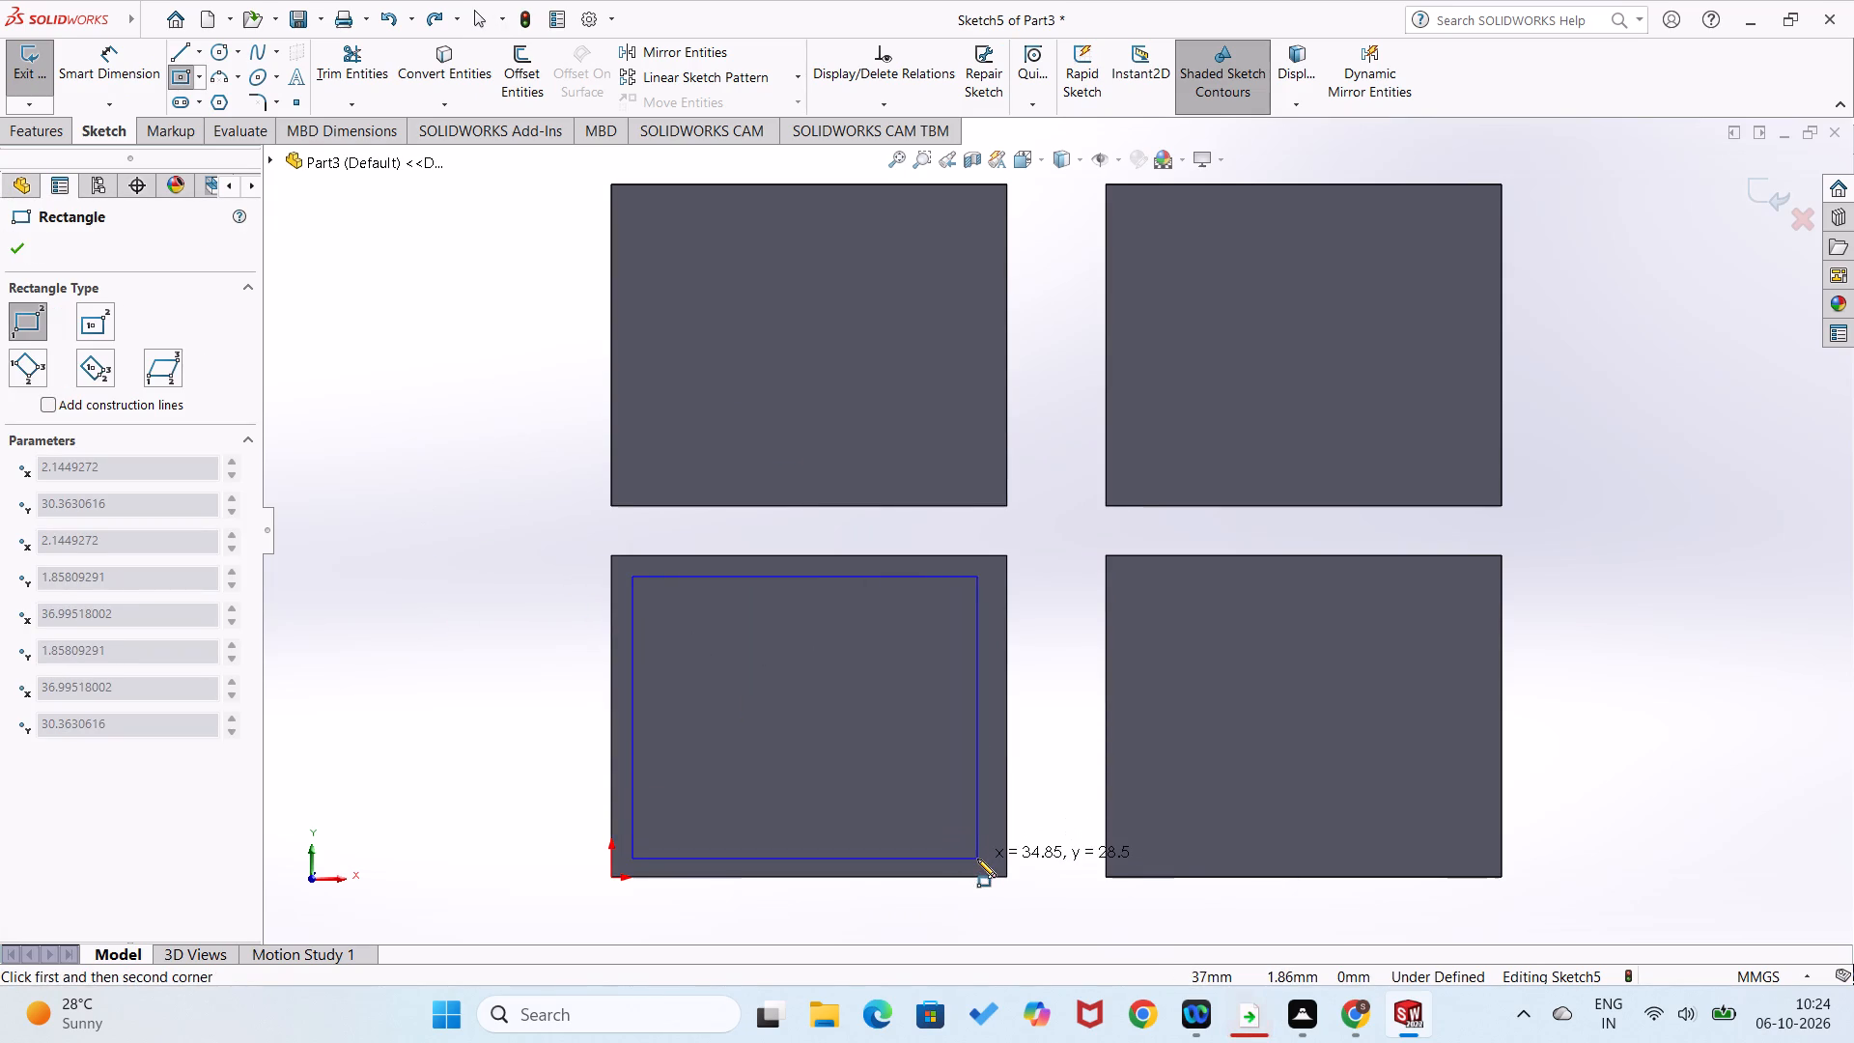
click(977, 859)
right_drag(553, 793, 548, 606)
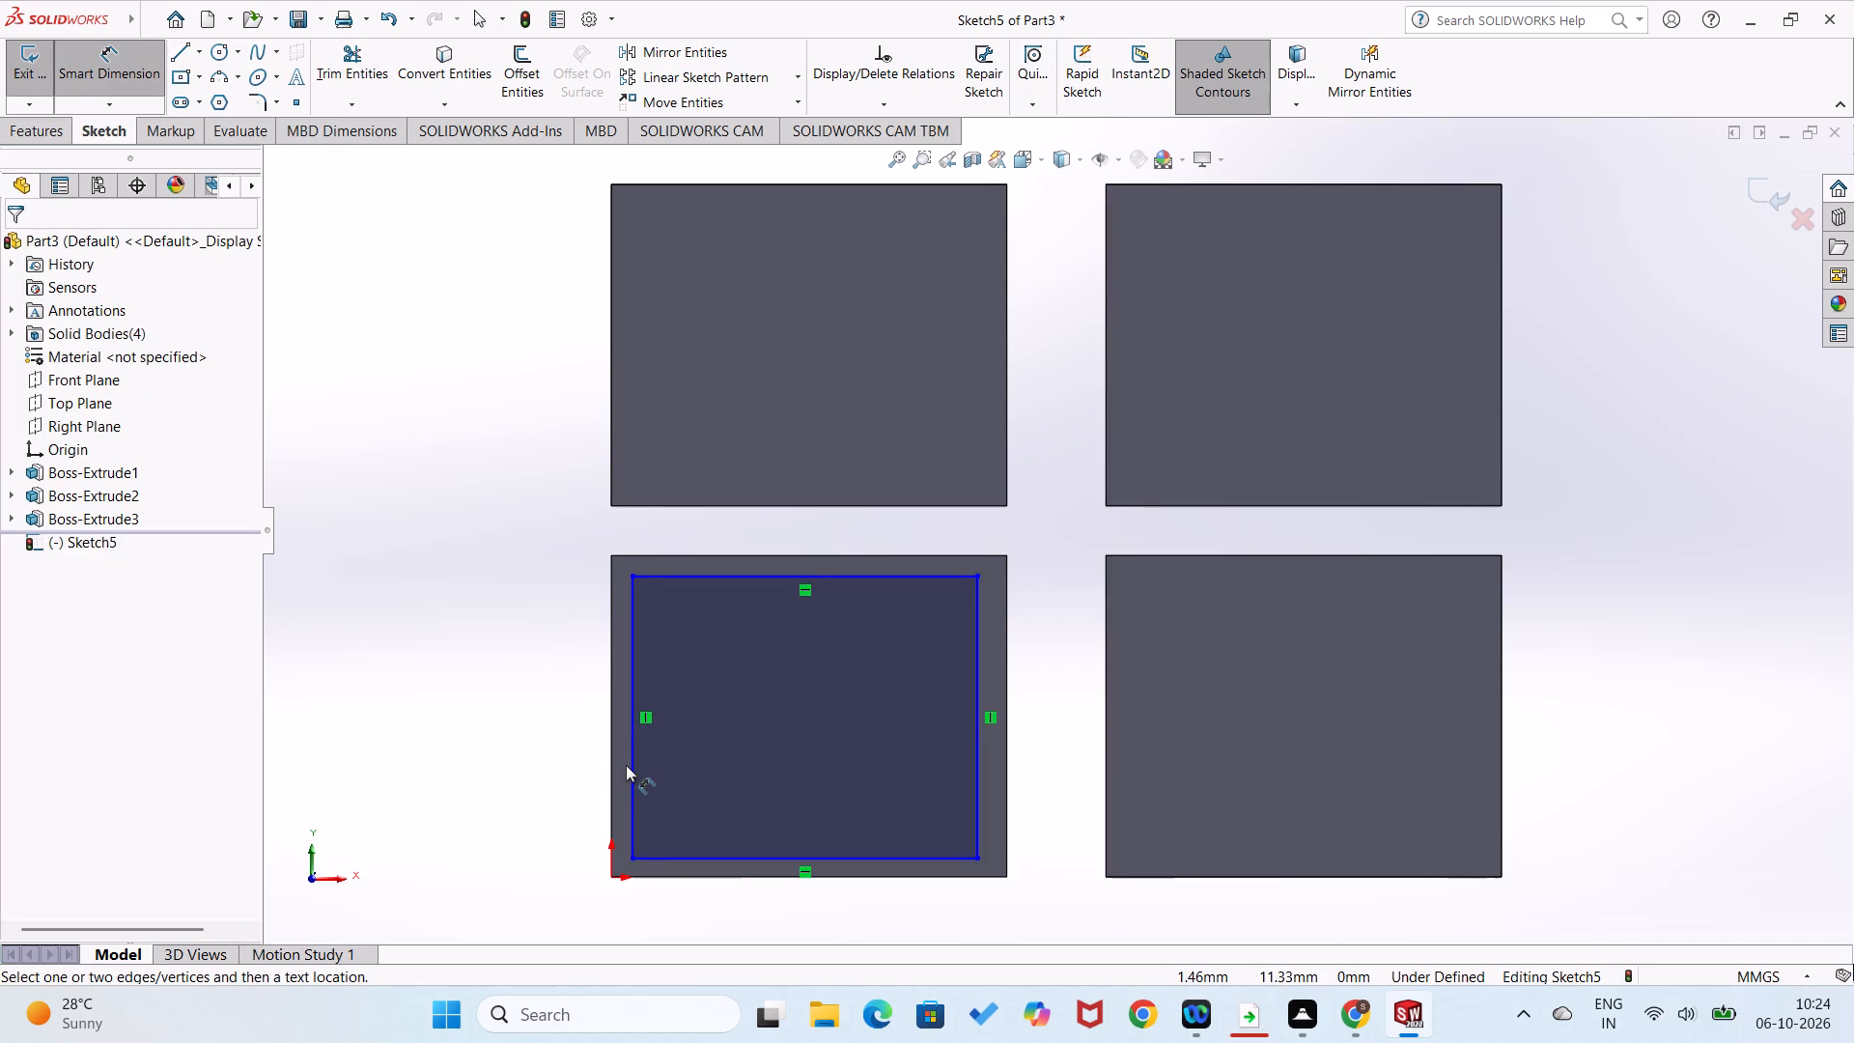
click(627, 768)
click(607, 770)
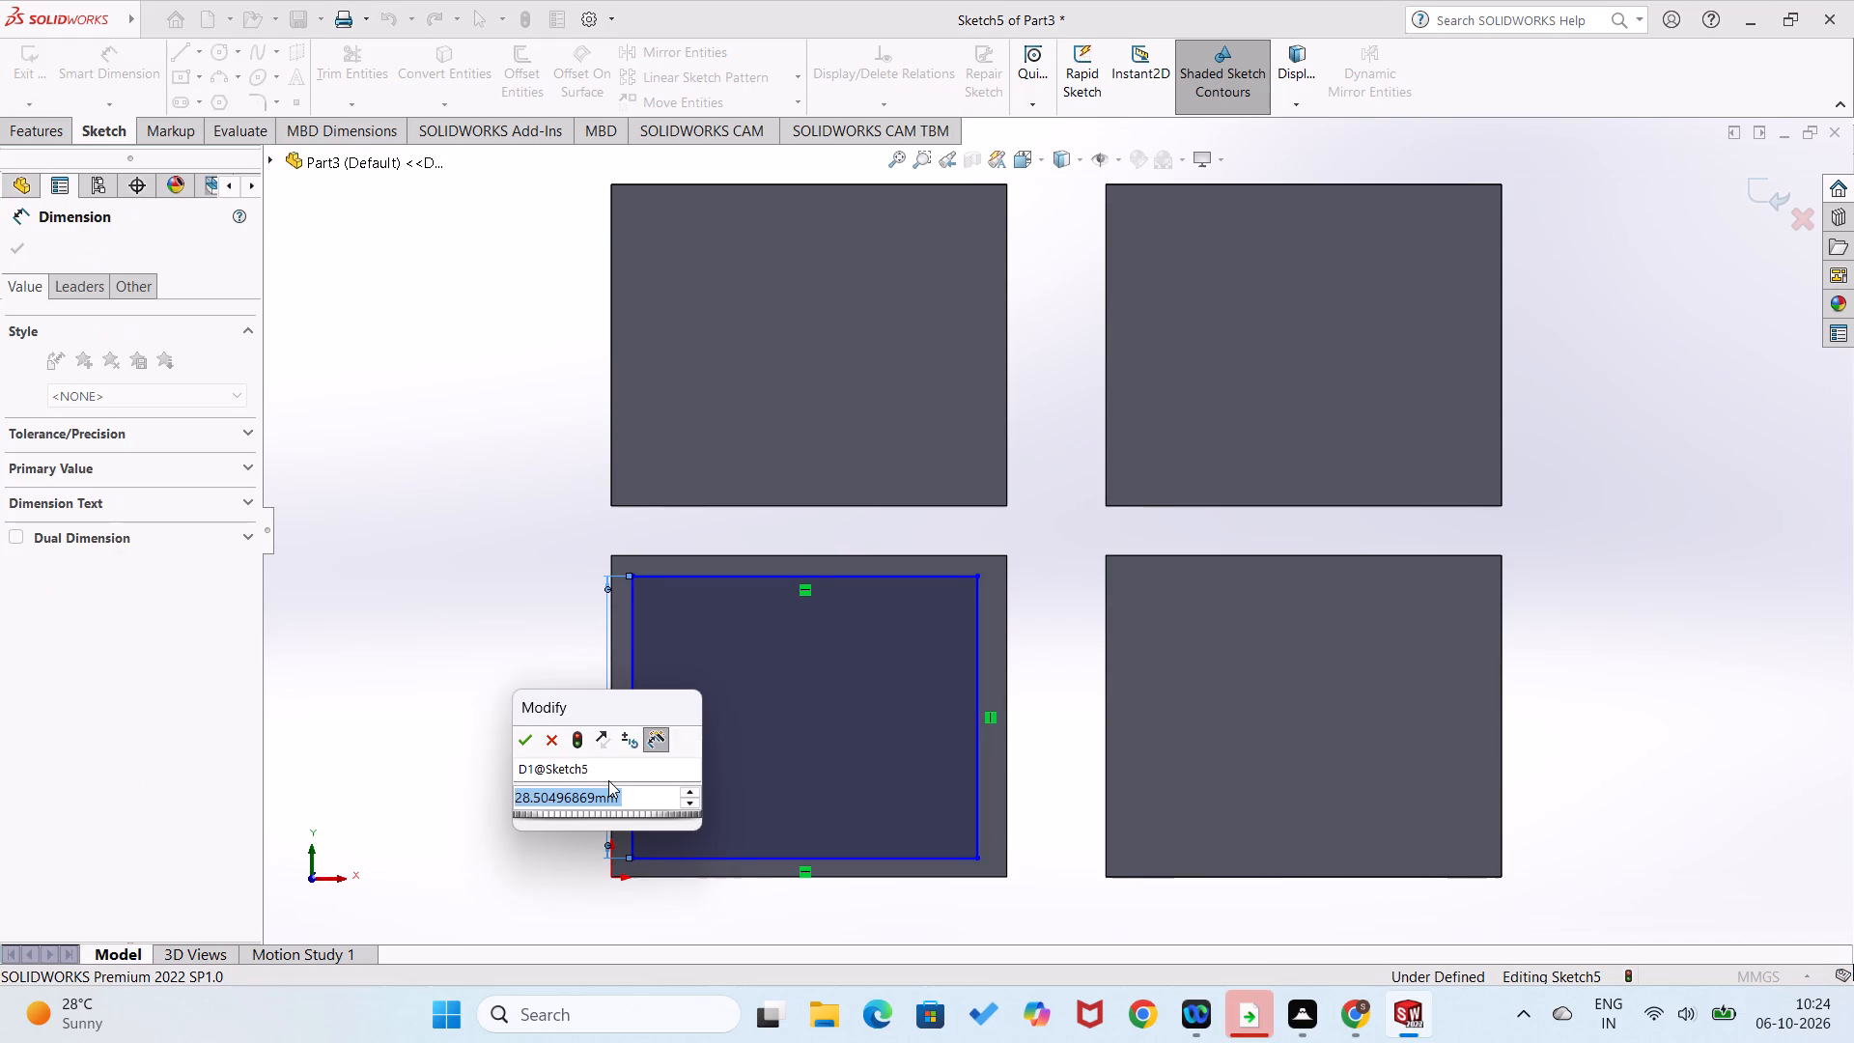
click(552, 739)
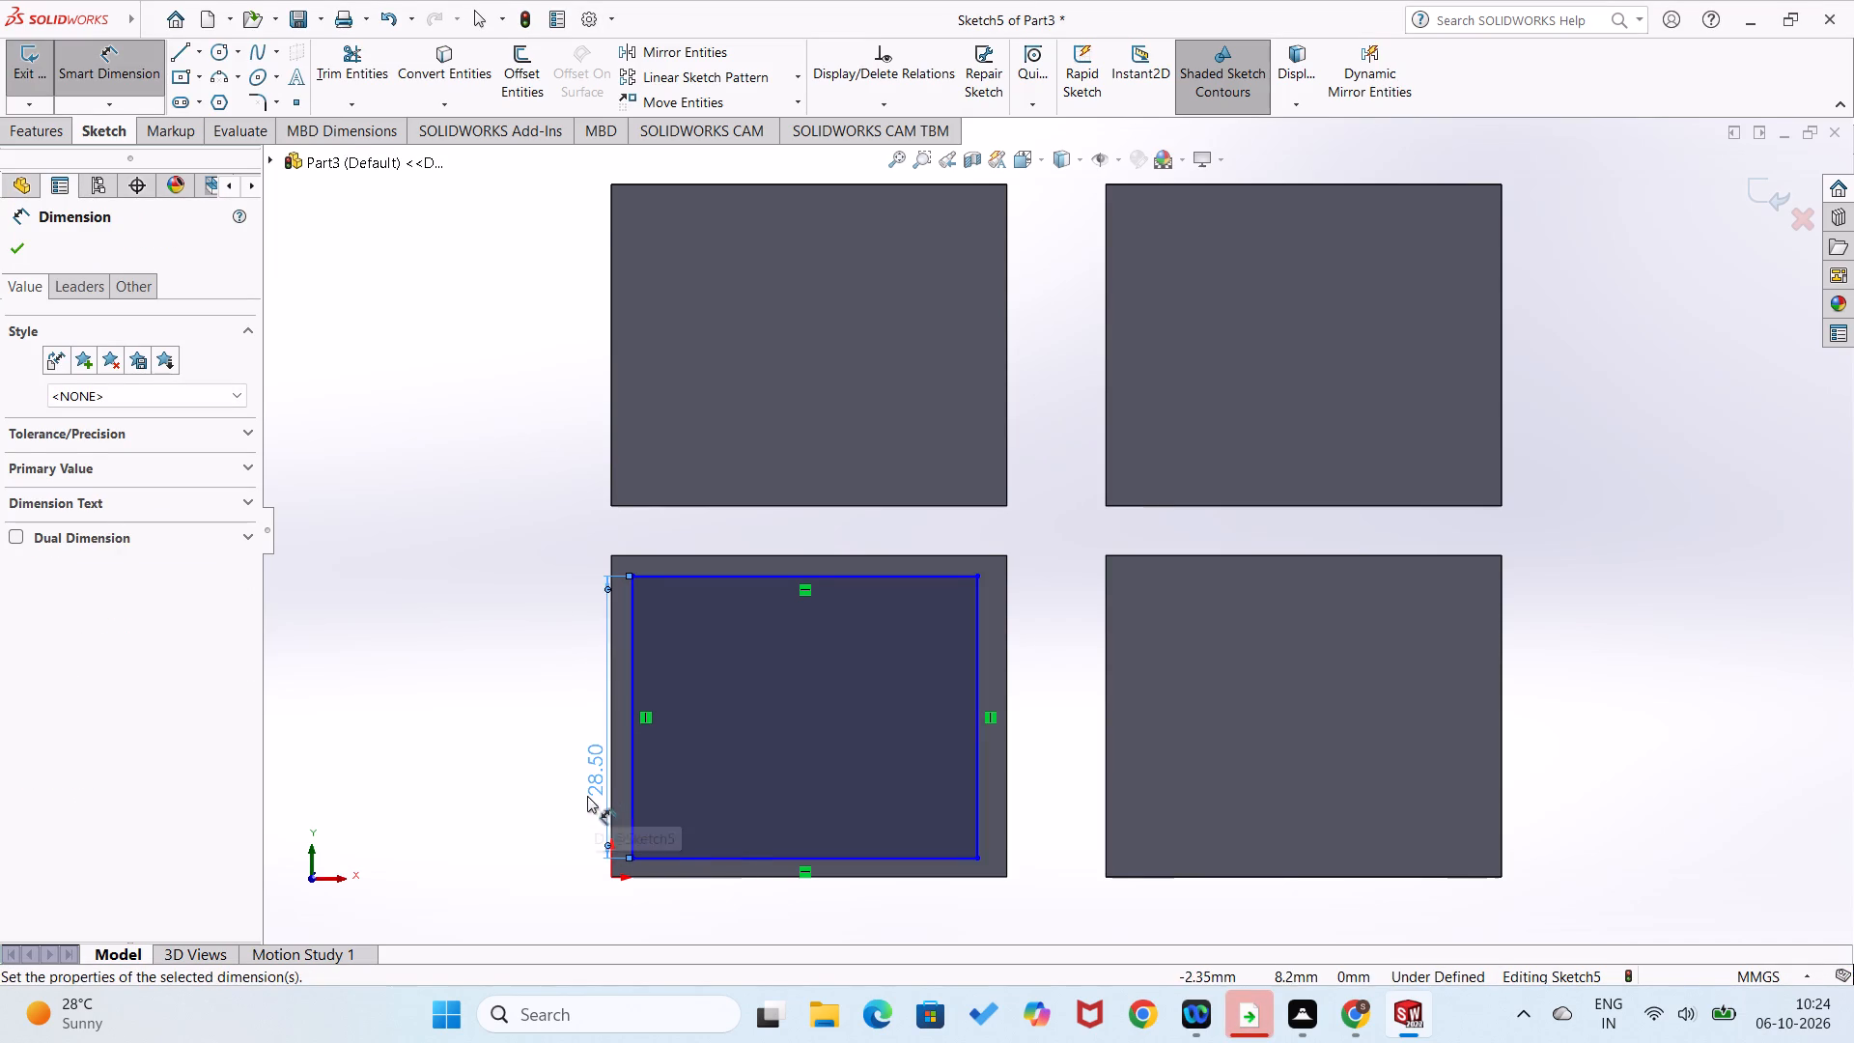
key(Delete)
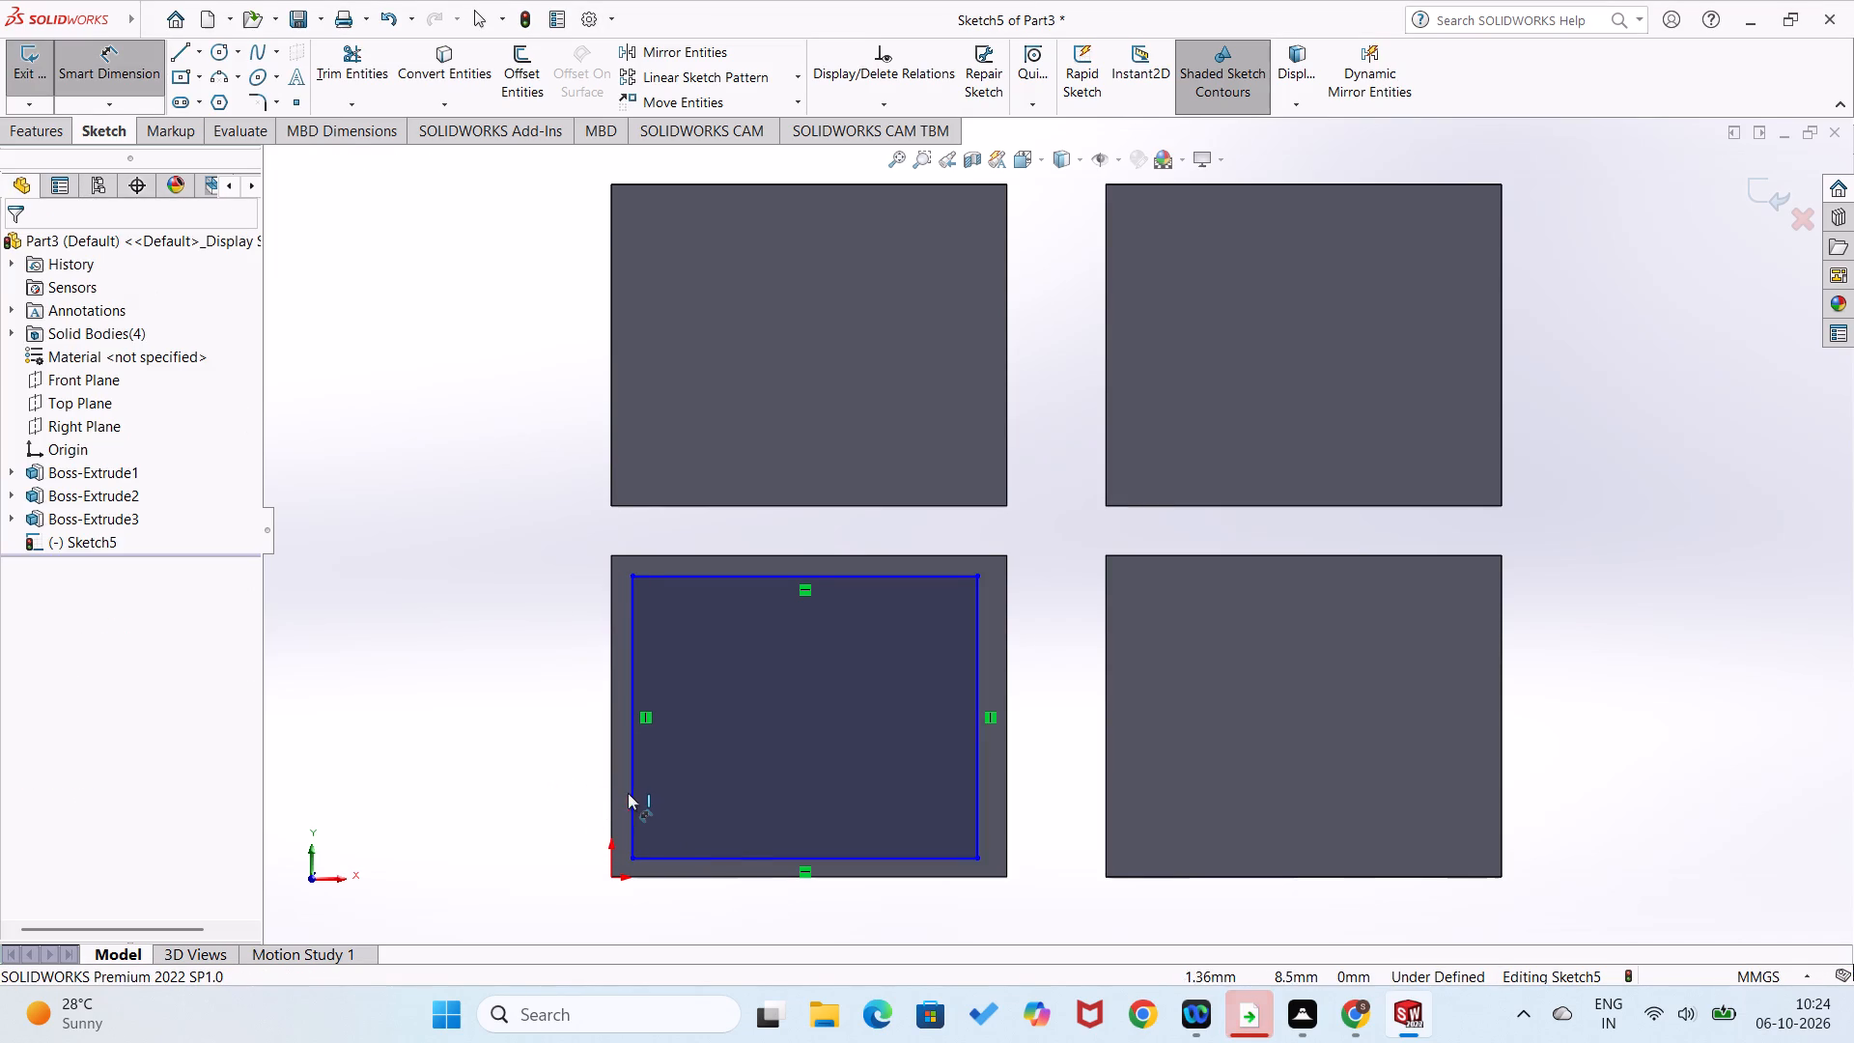
Dimension the rectangle's left edge 2 mm from the lower-left plate's left edge.
click(632, 795)
click(613, 805)
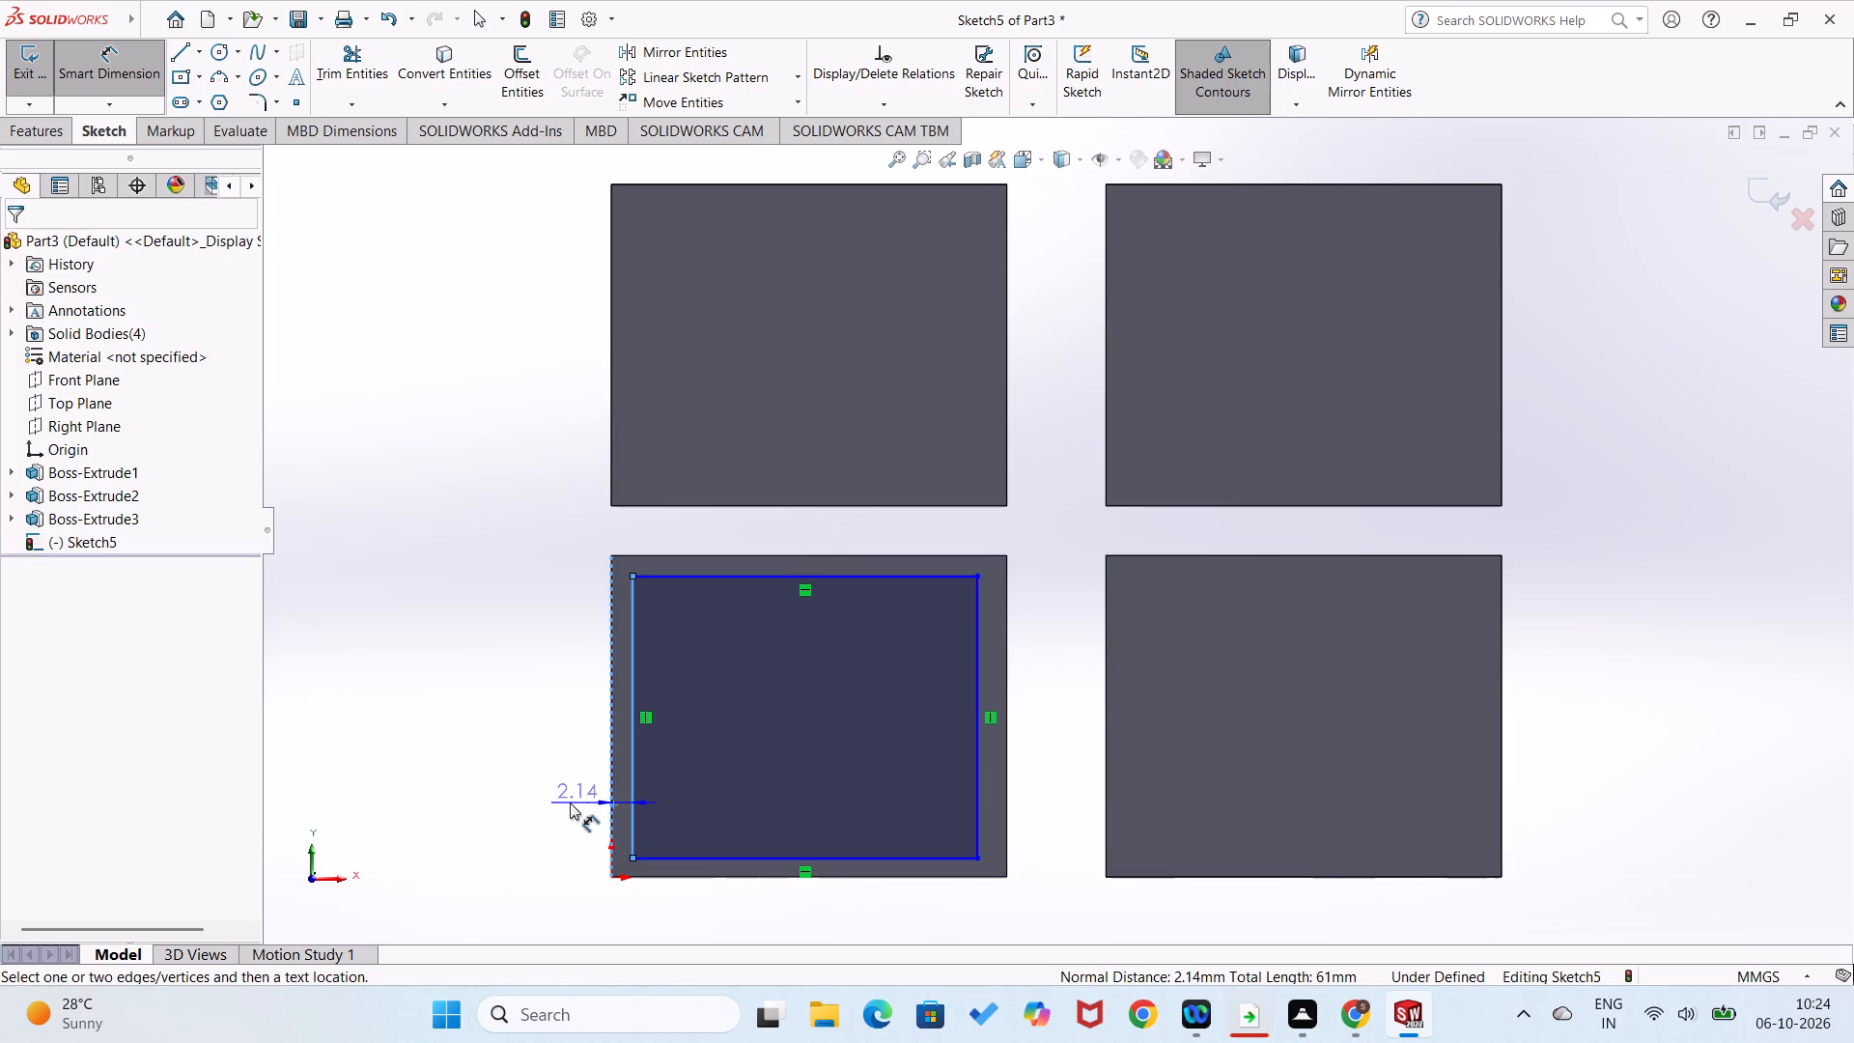
click(566, 803)
key(2)
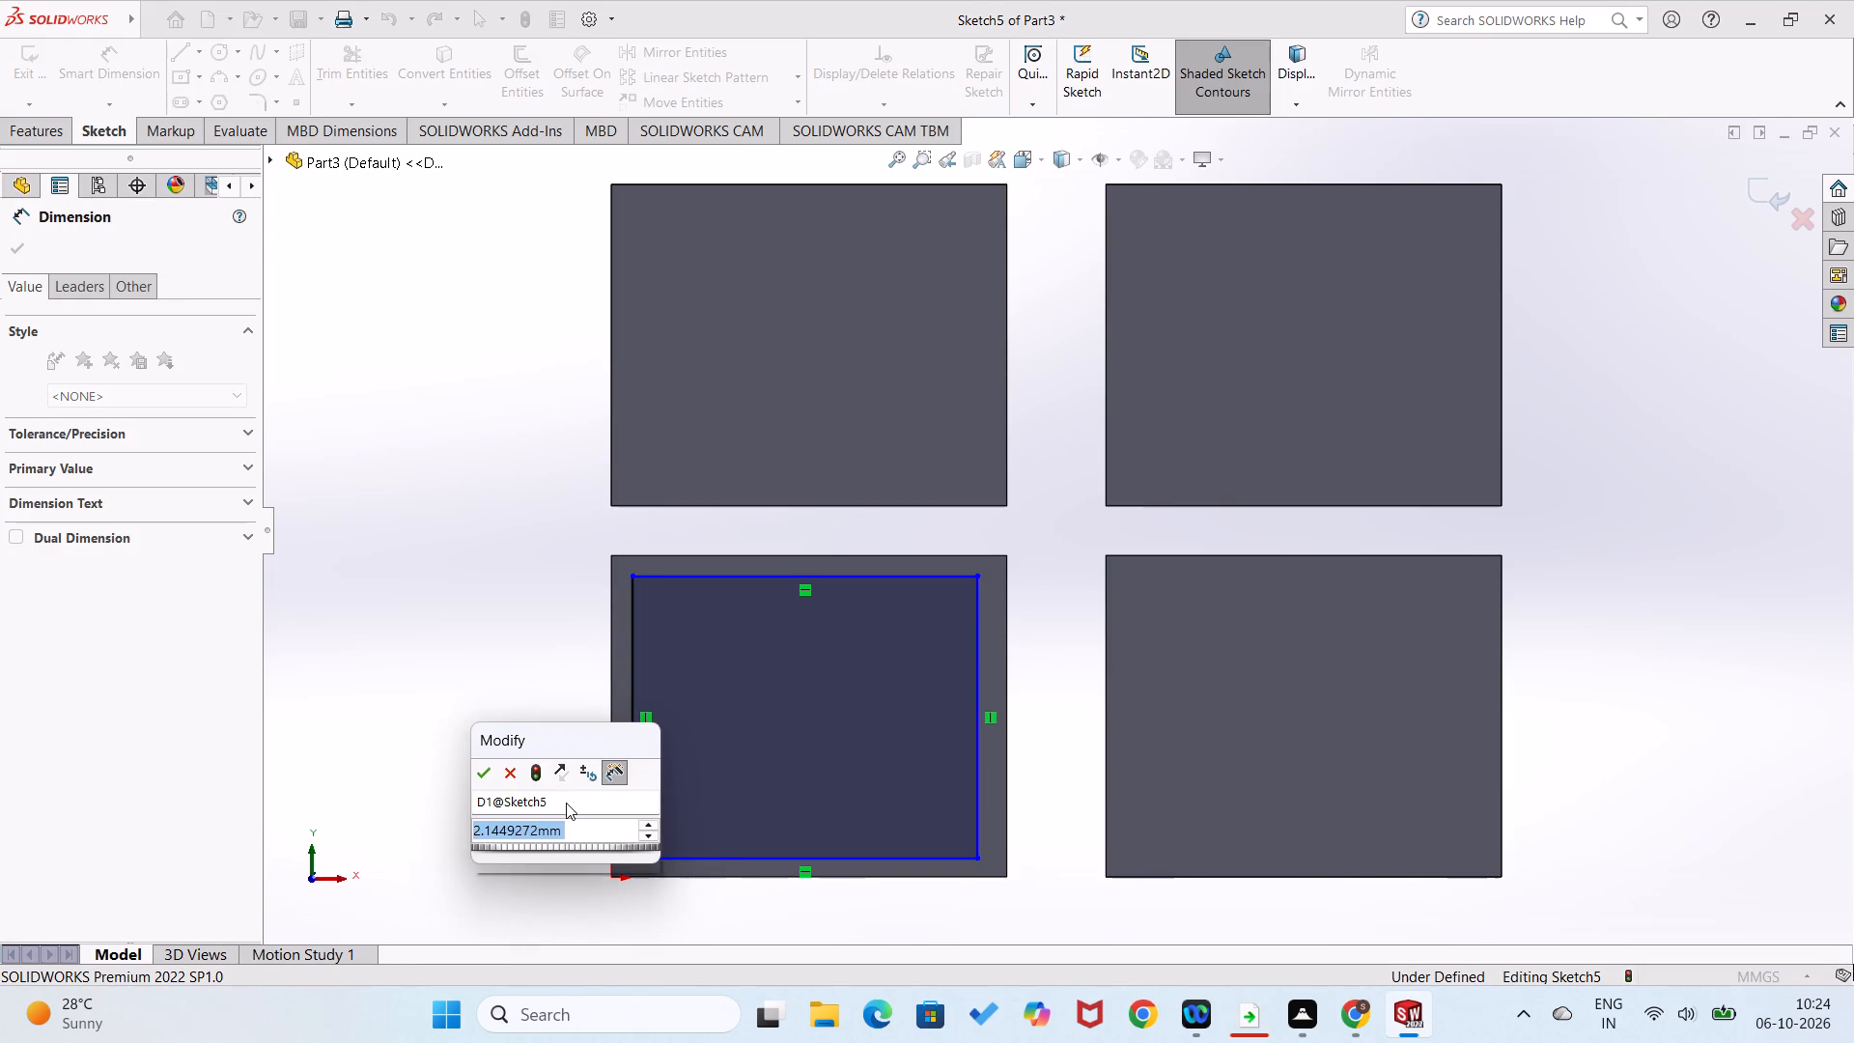
key(Return)
click(481, 751)
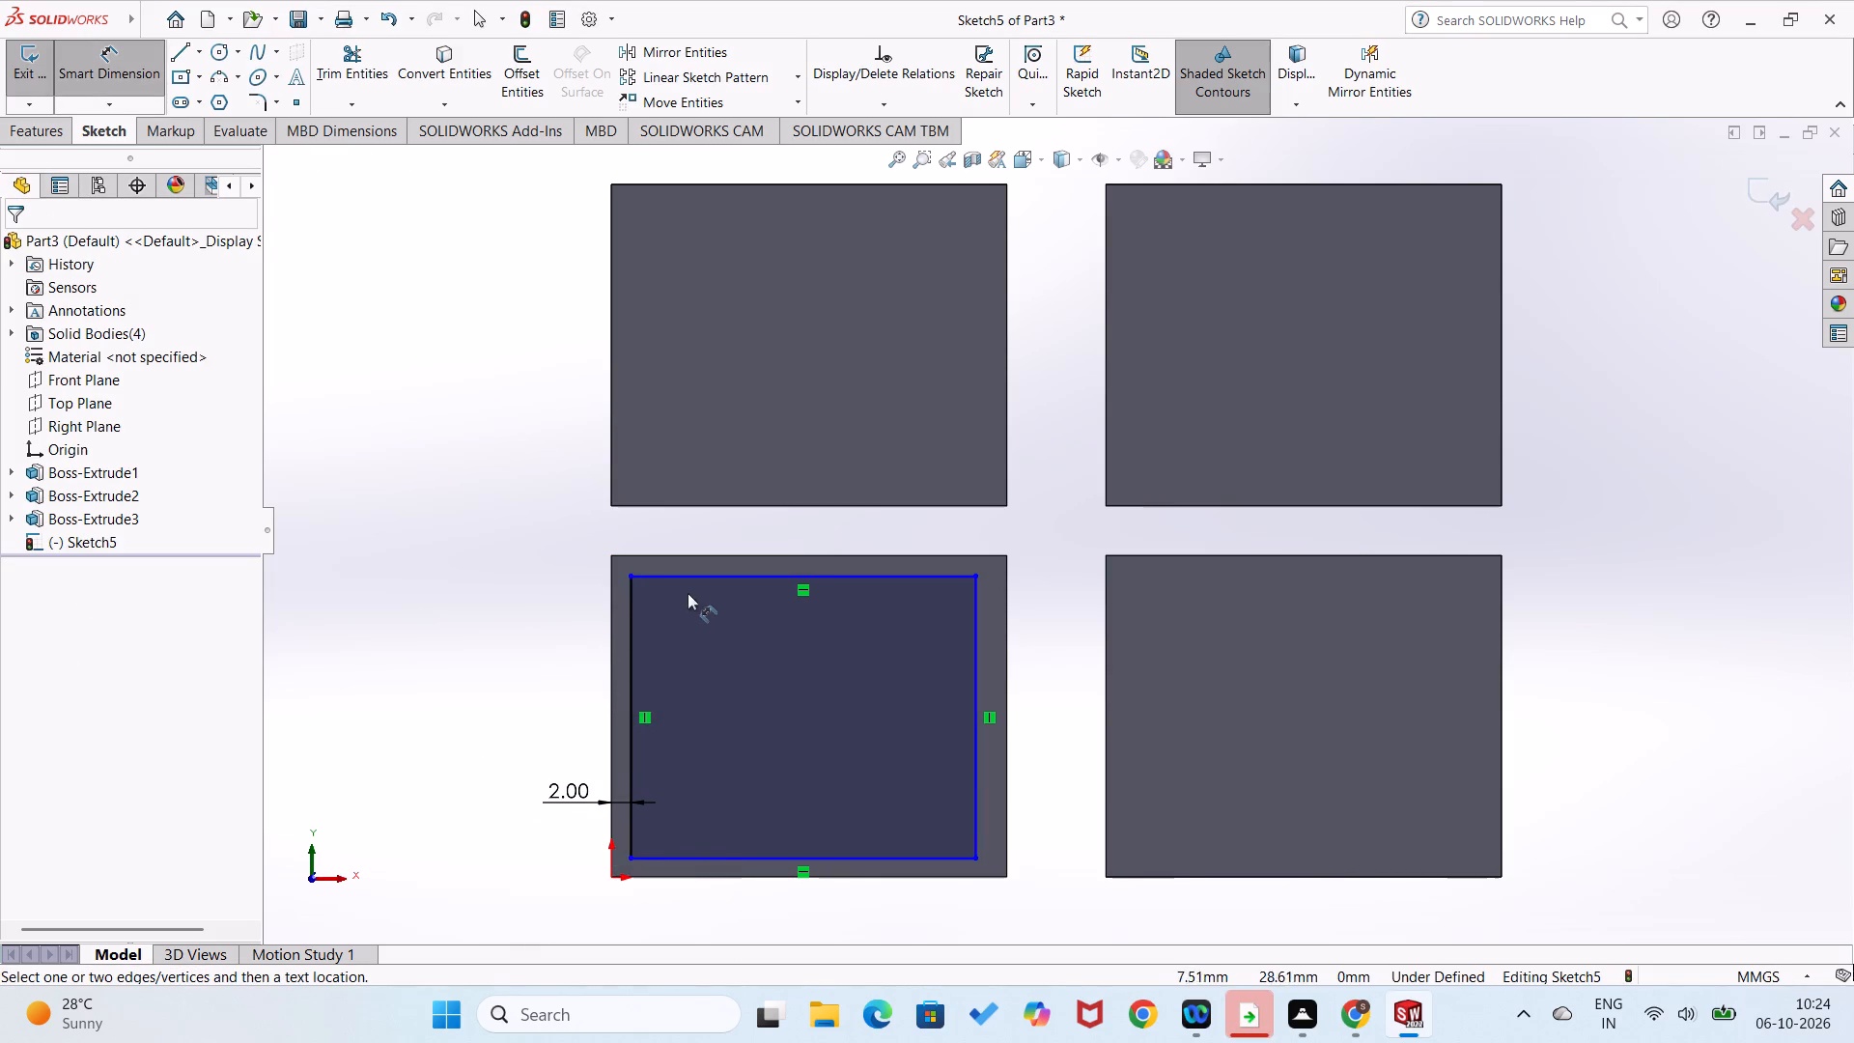
Dimension the rectangle's top edge 2 mm from the lower-left plate's top edge.
click(699, 578)
click(714, 555)
click(688, 525)
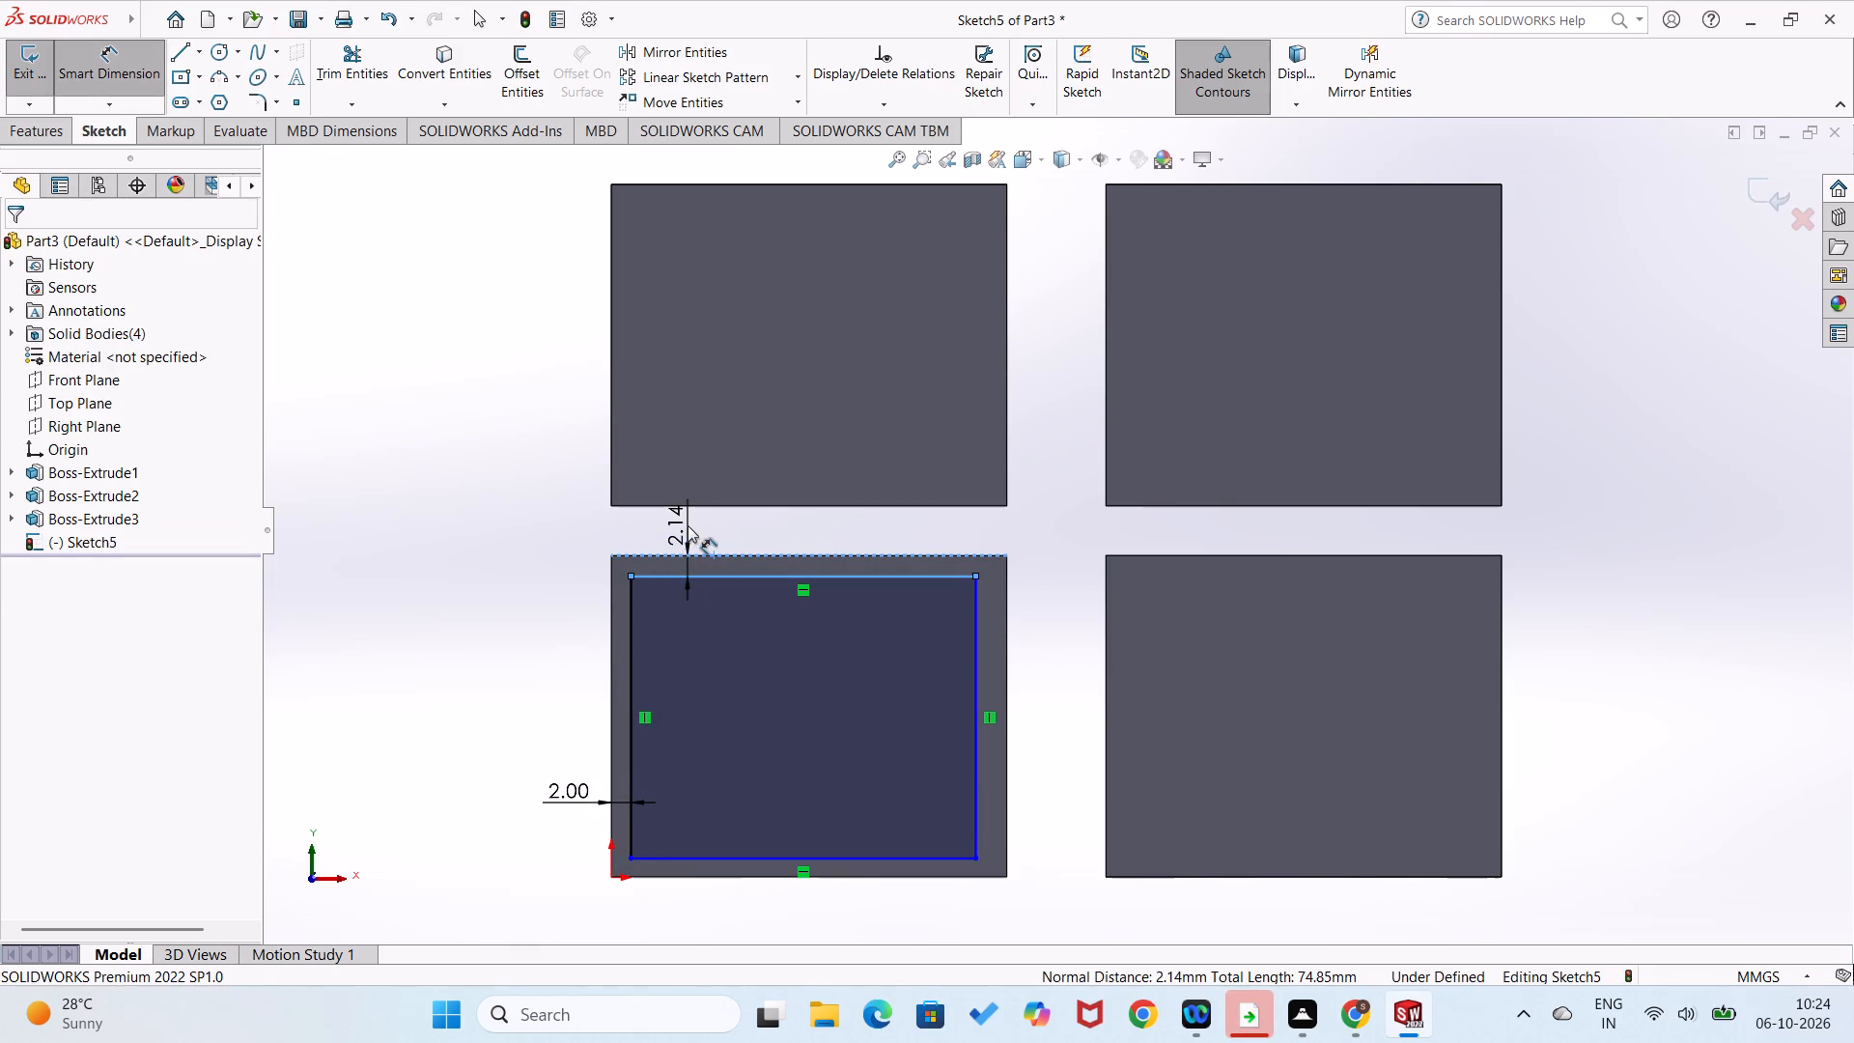
key(2)
key(Return)
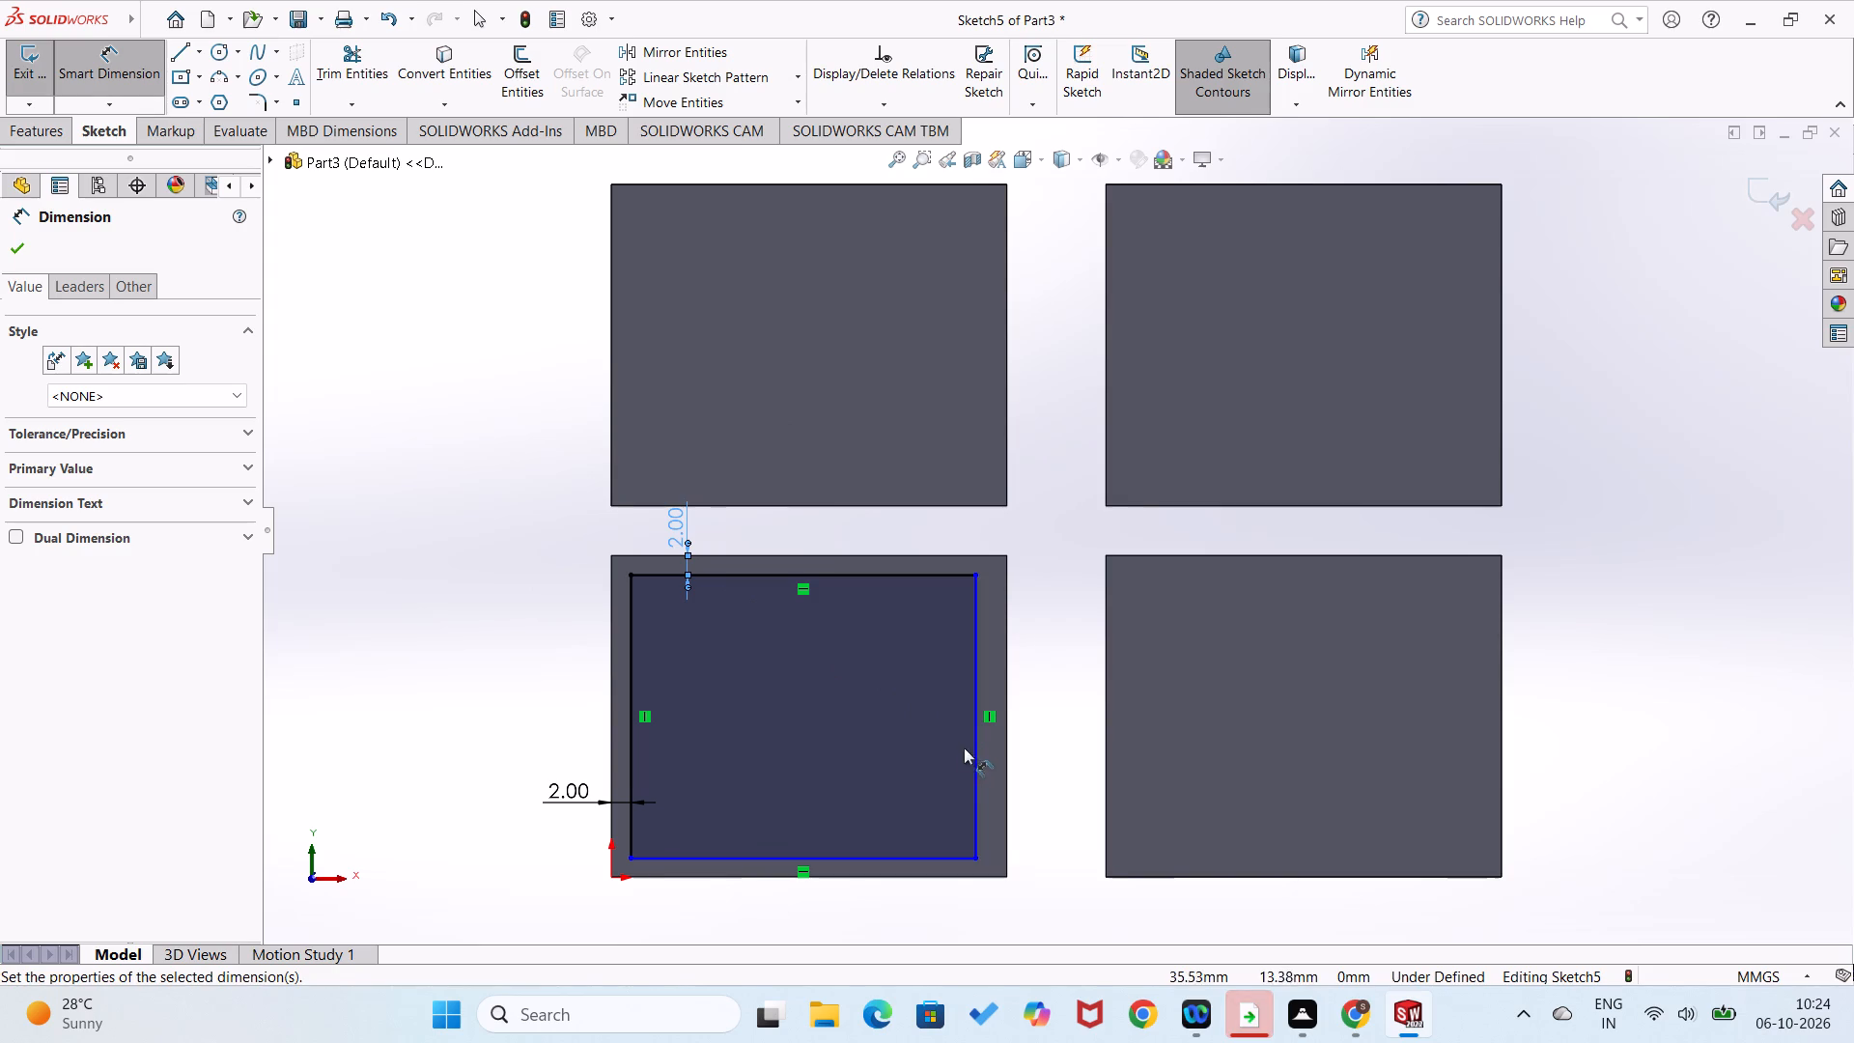
Dimension the rectangle's right edge 2 mm from the lower-left plate's right edge.
click(975, 765)
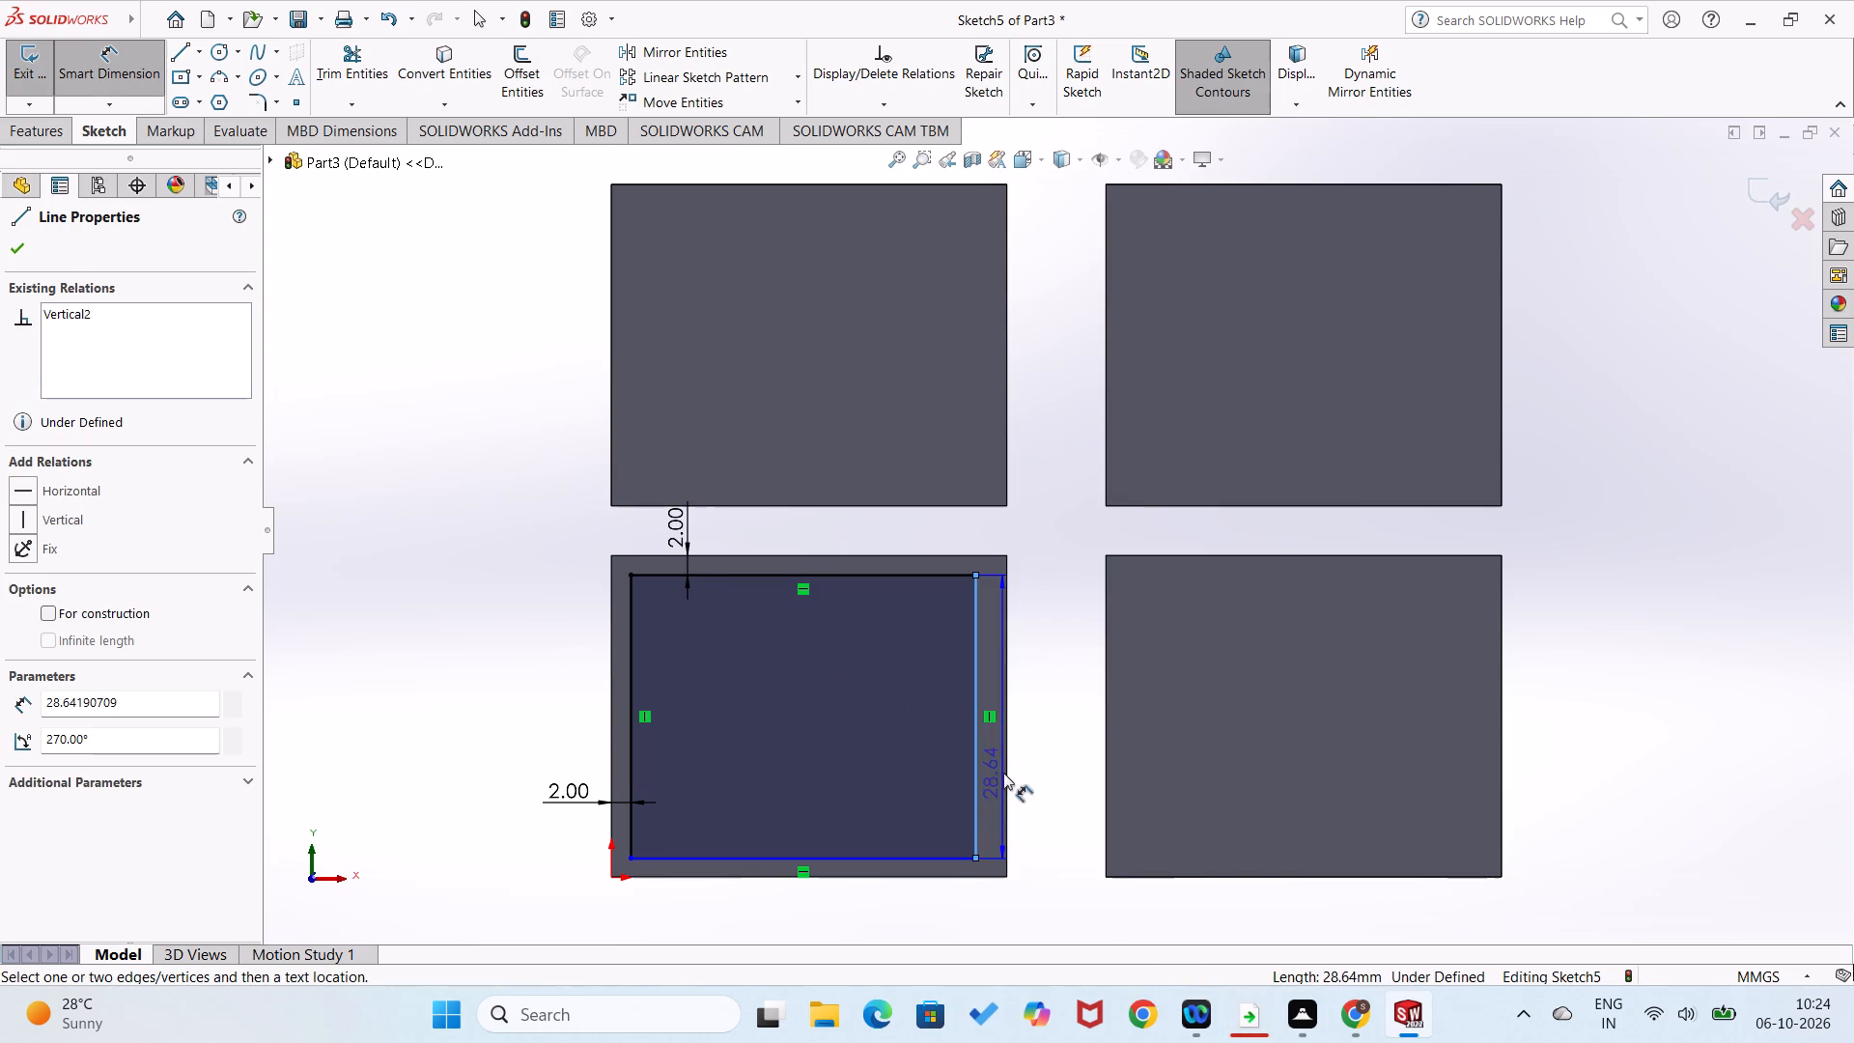
click(1006, 773)
click(1031, 764)
key(2)
key(Return)
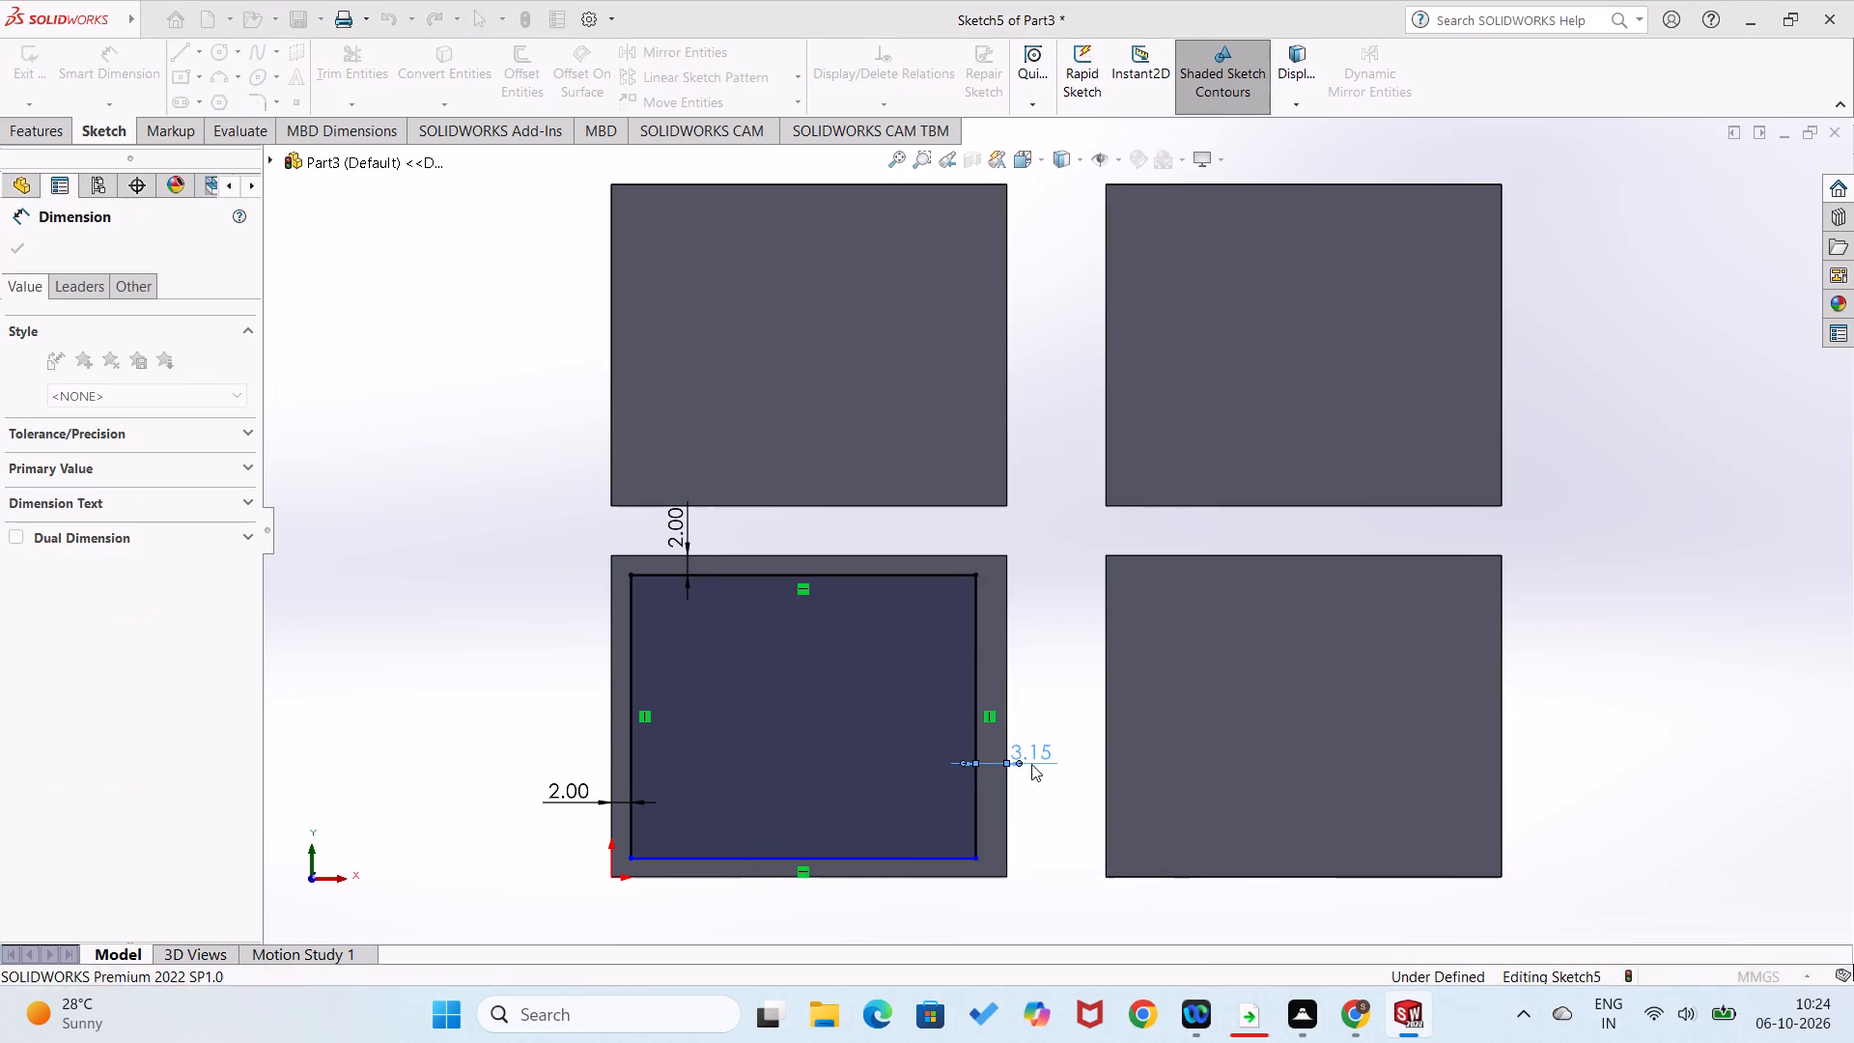
Dimension the rectangle's bottom edge 2.5 mm from the lower-left plate's bottom edge.
click(971, 857)
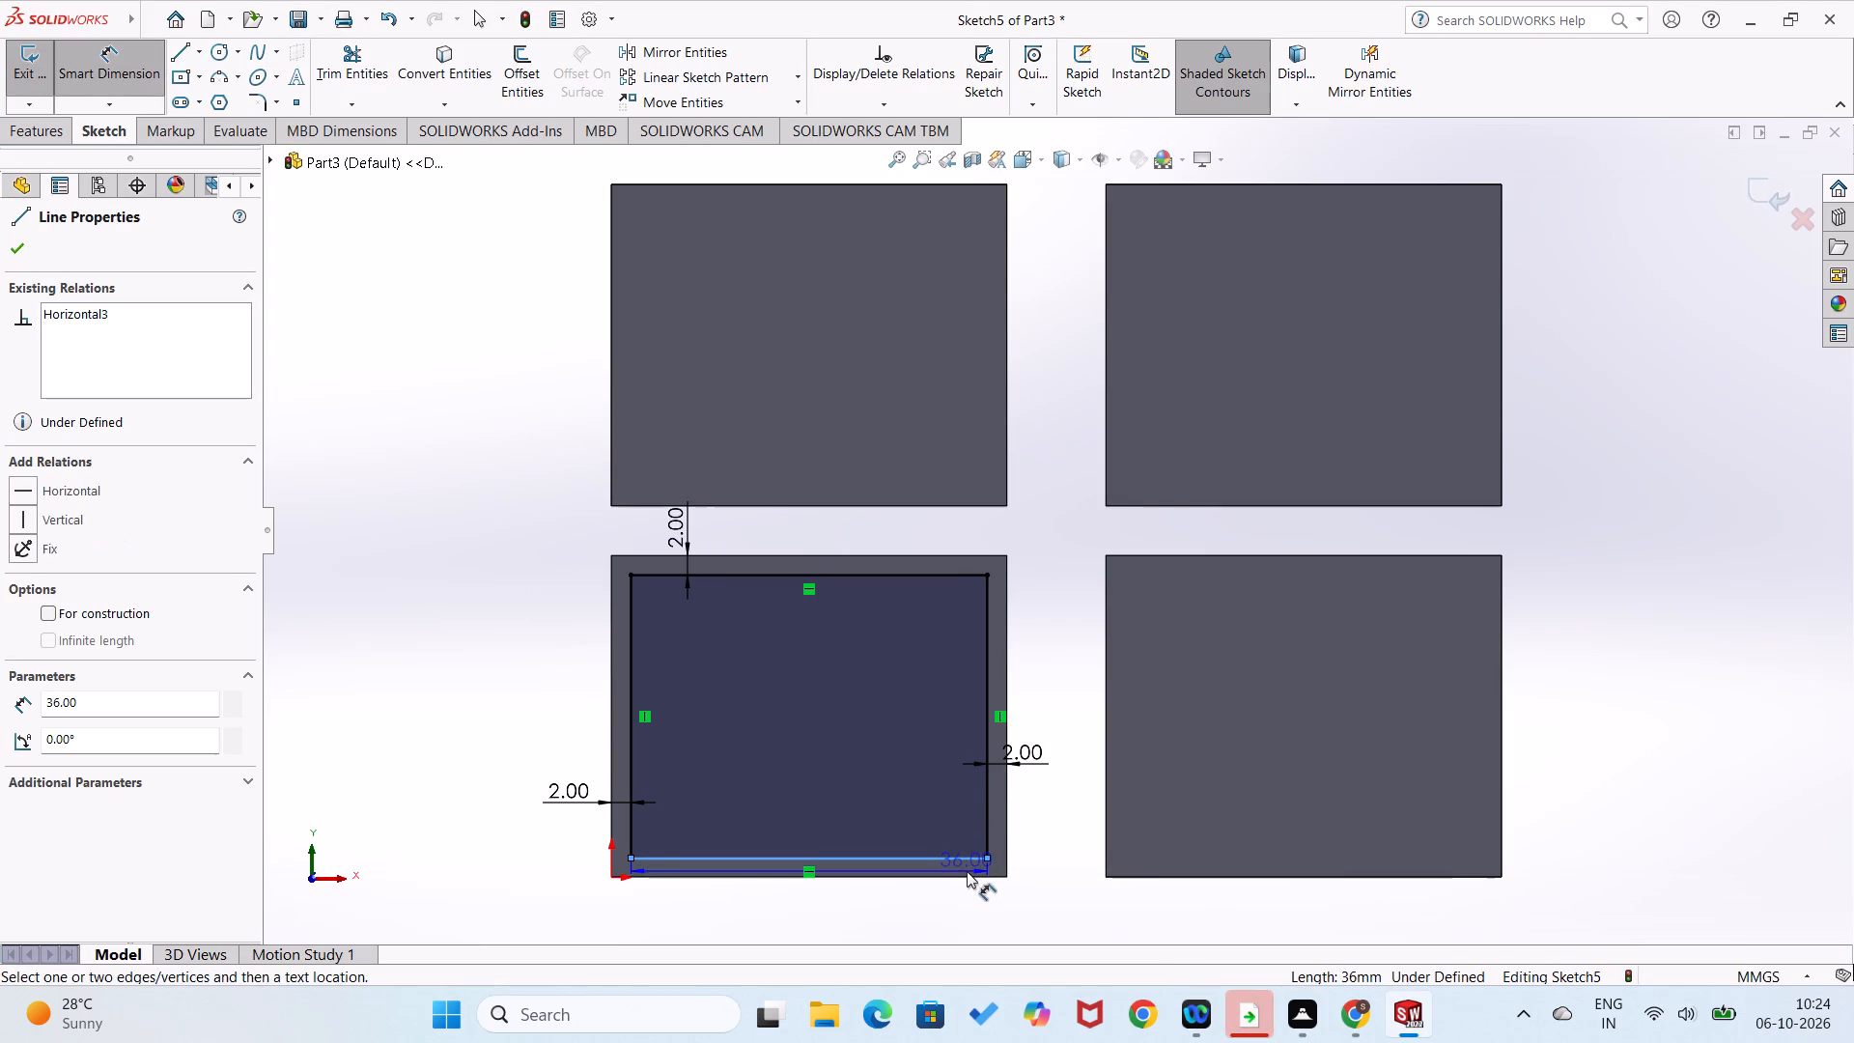
click(967, 874)
click(961, 920)
key(2)
text(.5)
key(Return)
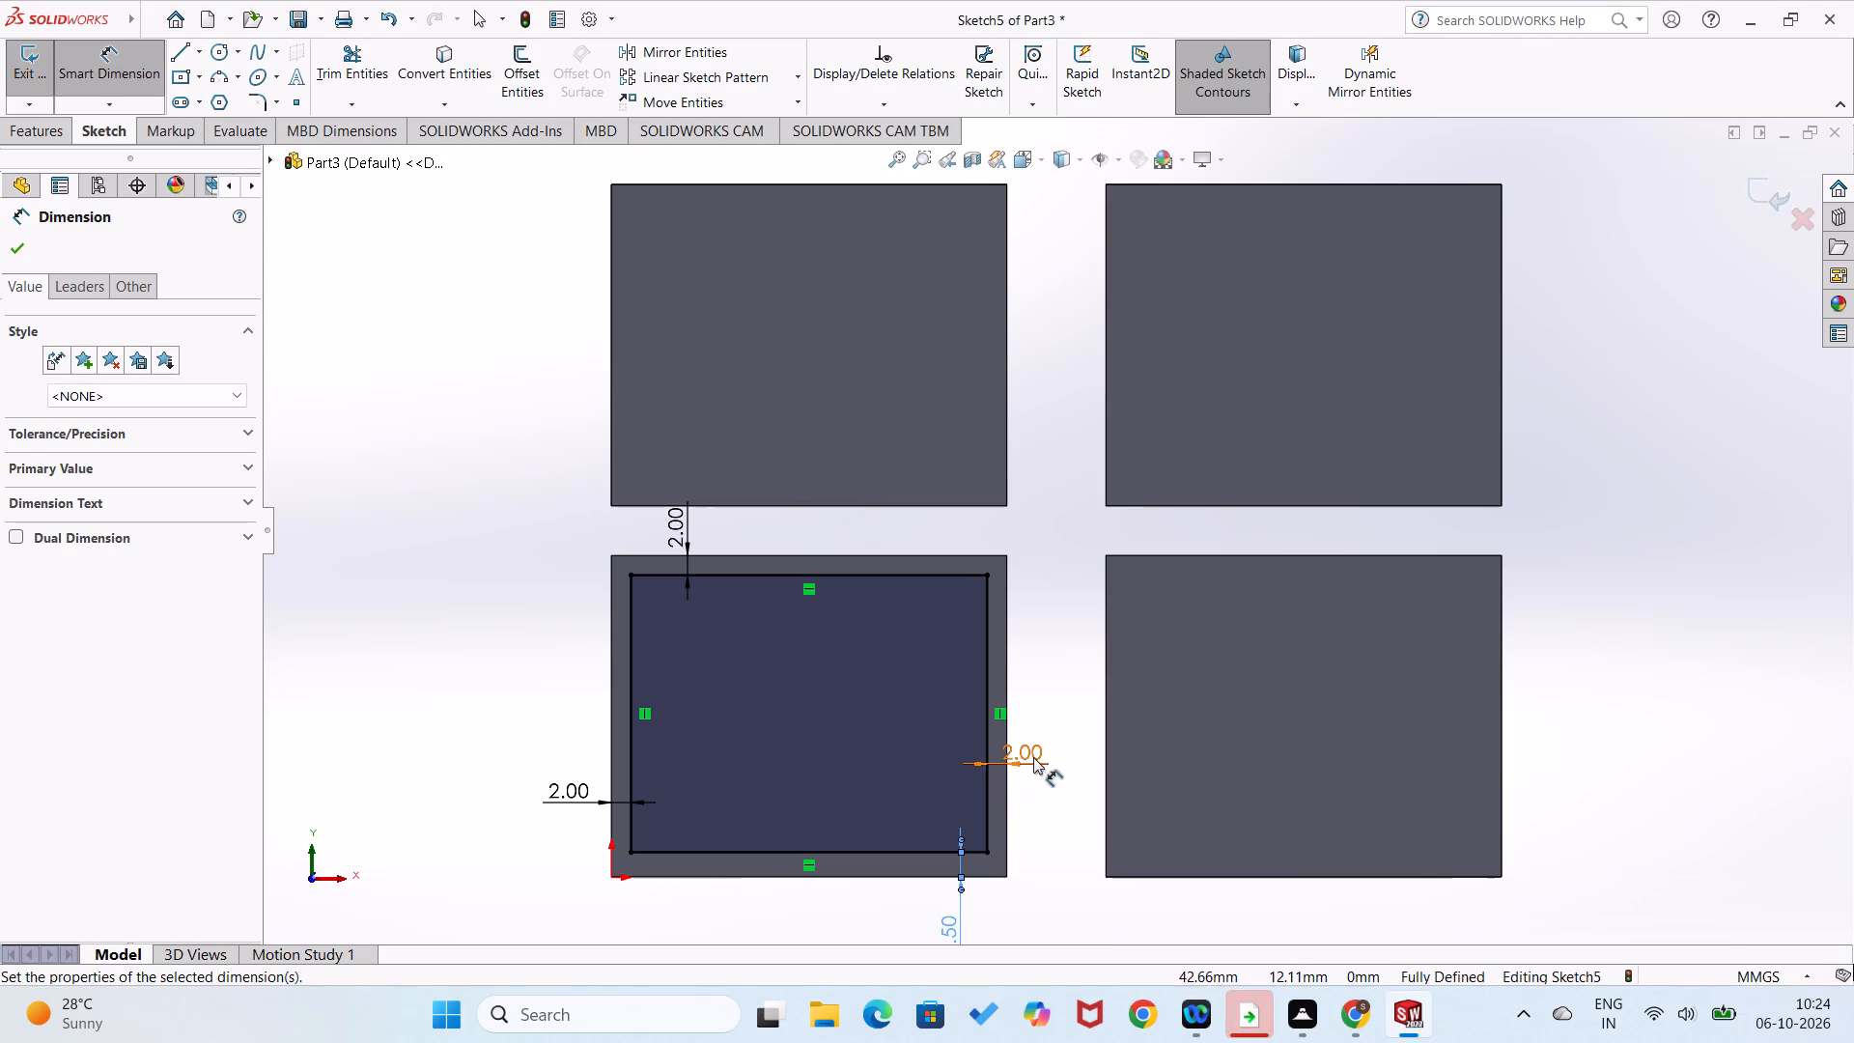
Set the rectangle's right, top and left offsets from the plate edges to 2.5 mm each.
double_click(1033, 757)
key(2)
text(.5)
key(Return)
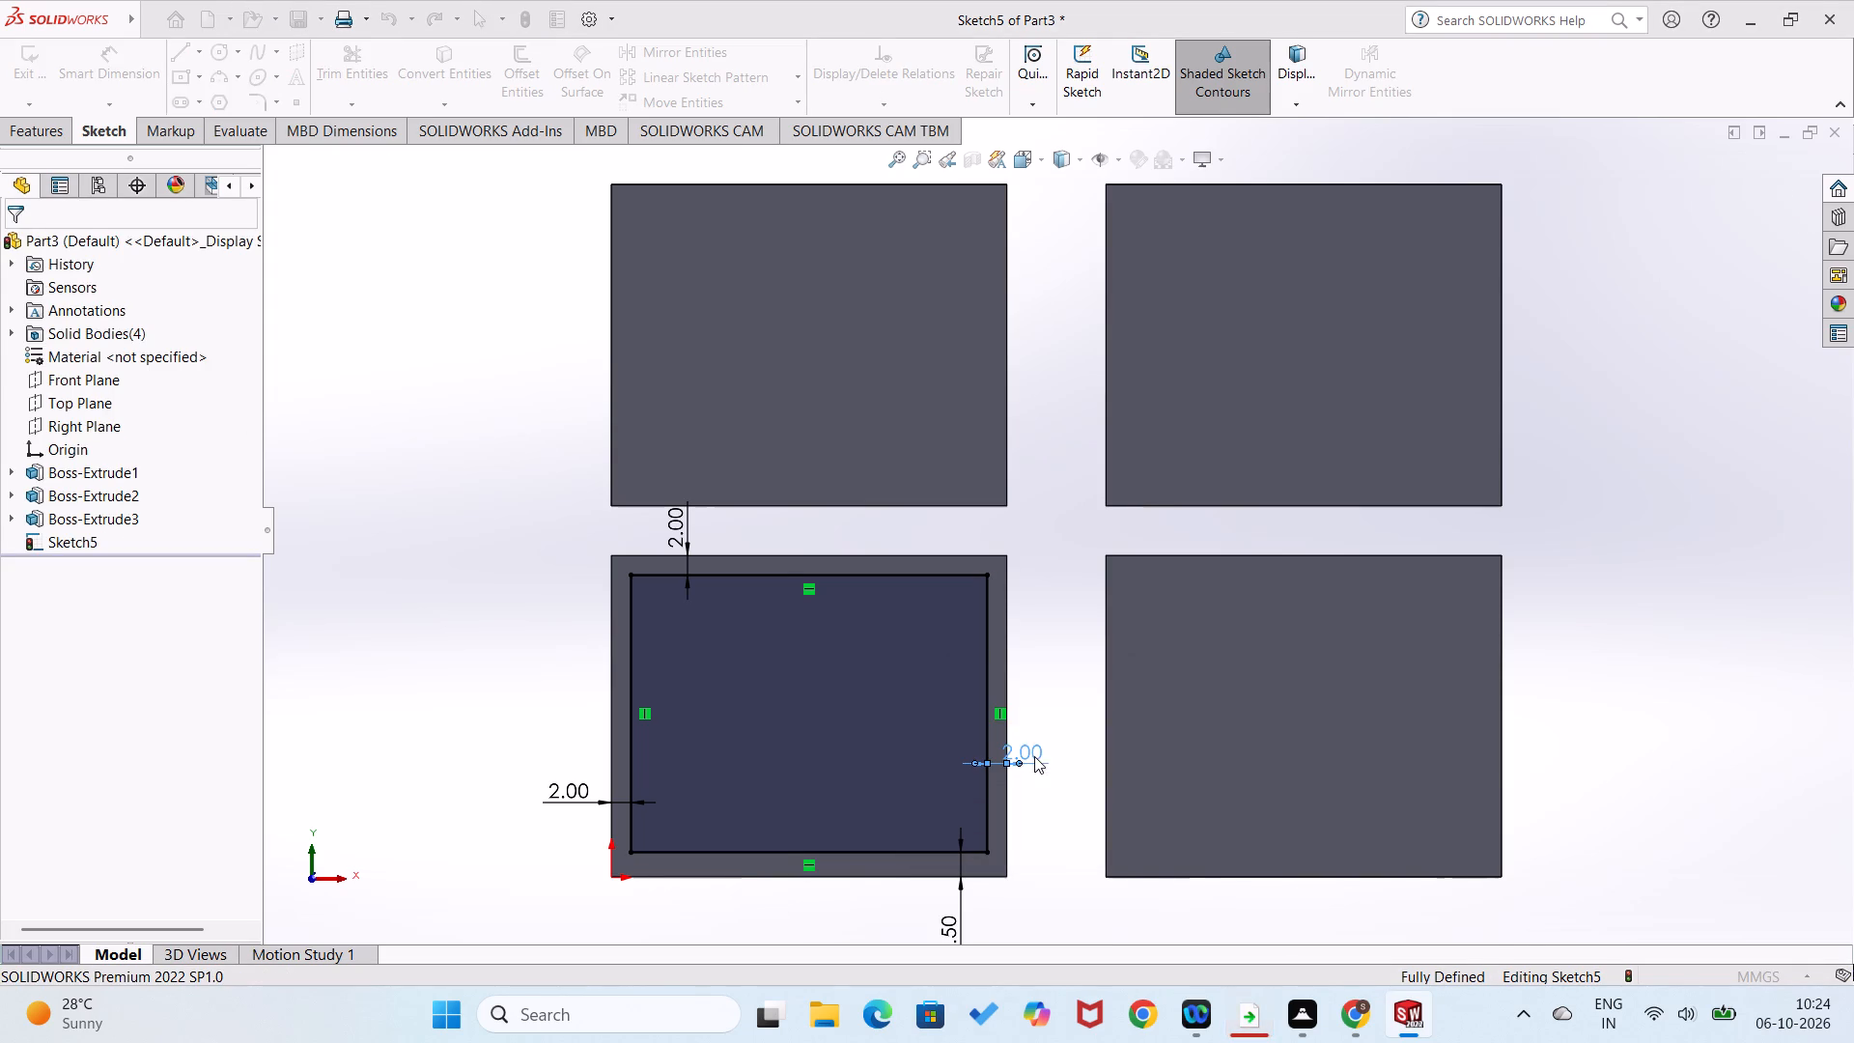
double_click(693, 531)
text(2.5)
key(Return)
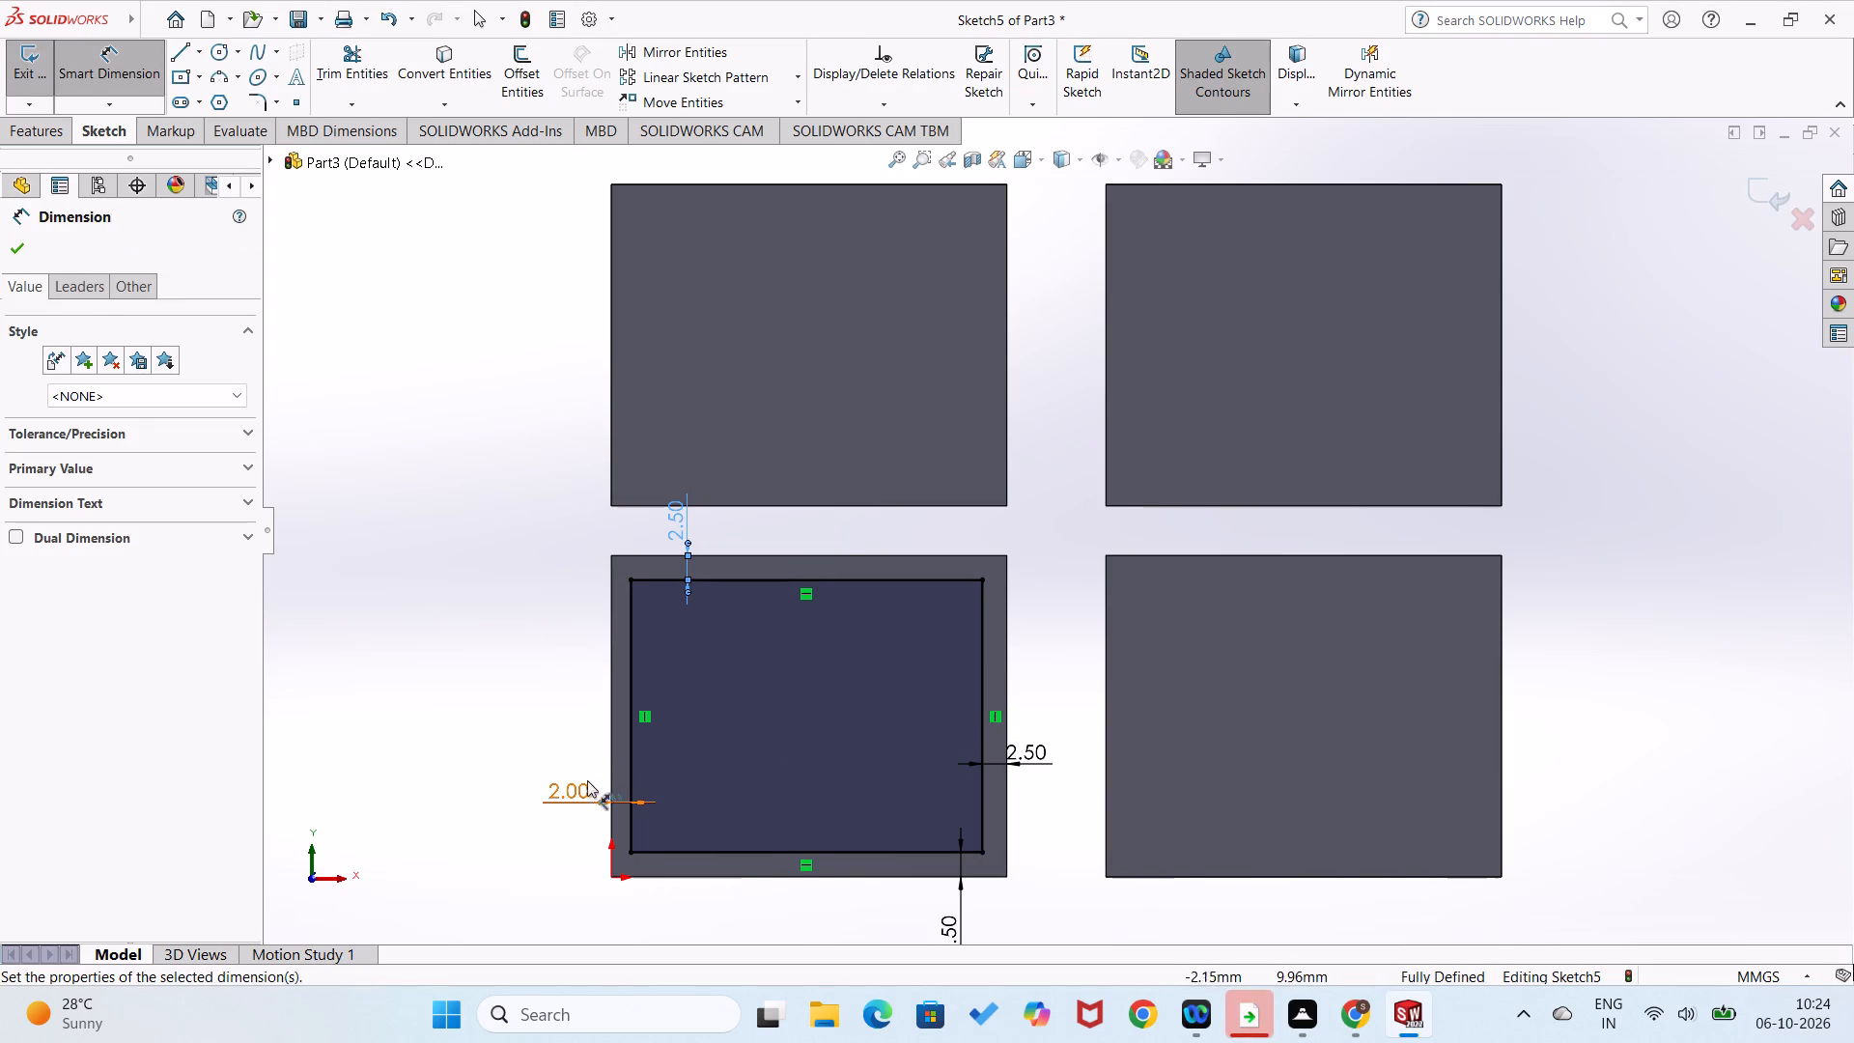
double_click(573, 787)
text(2.5)
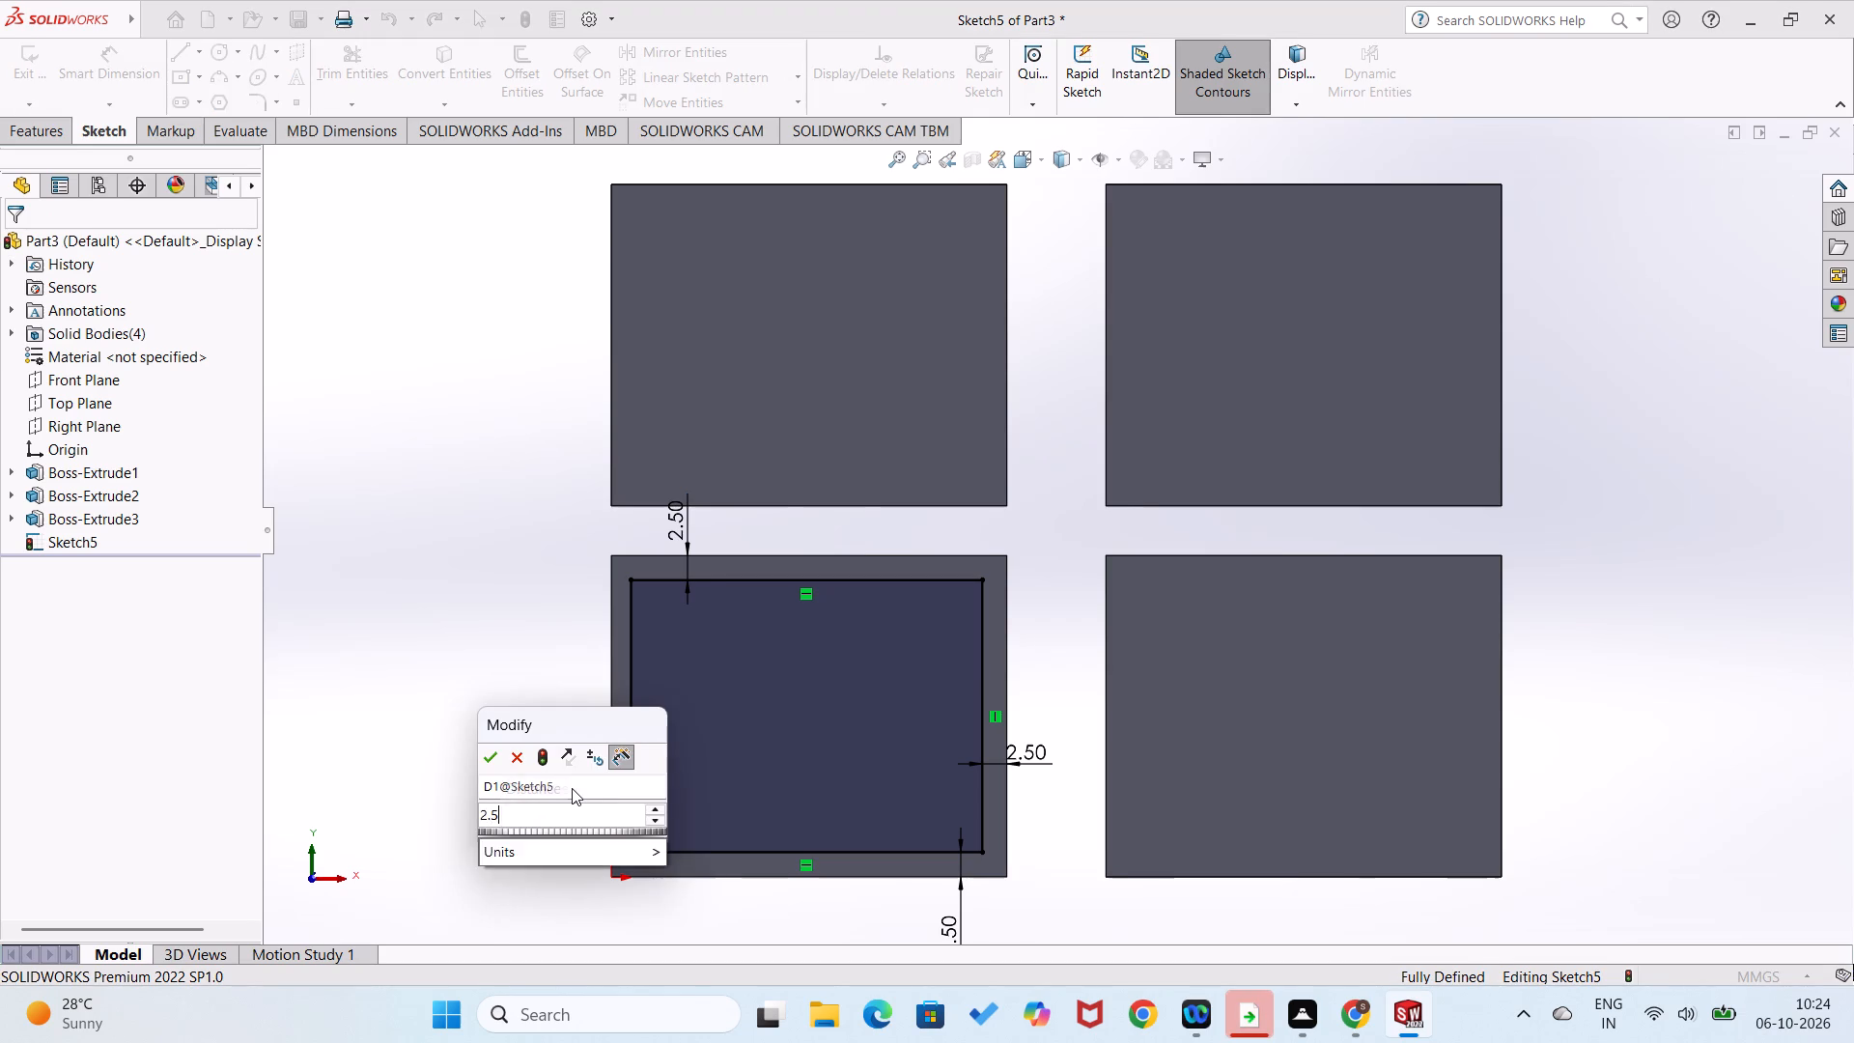
key(Return)
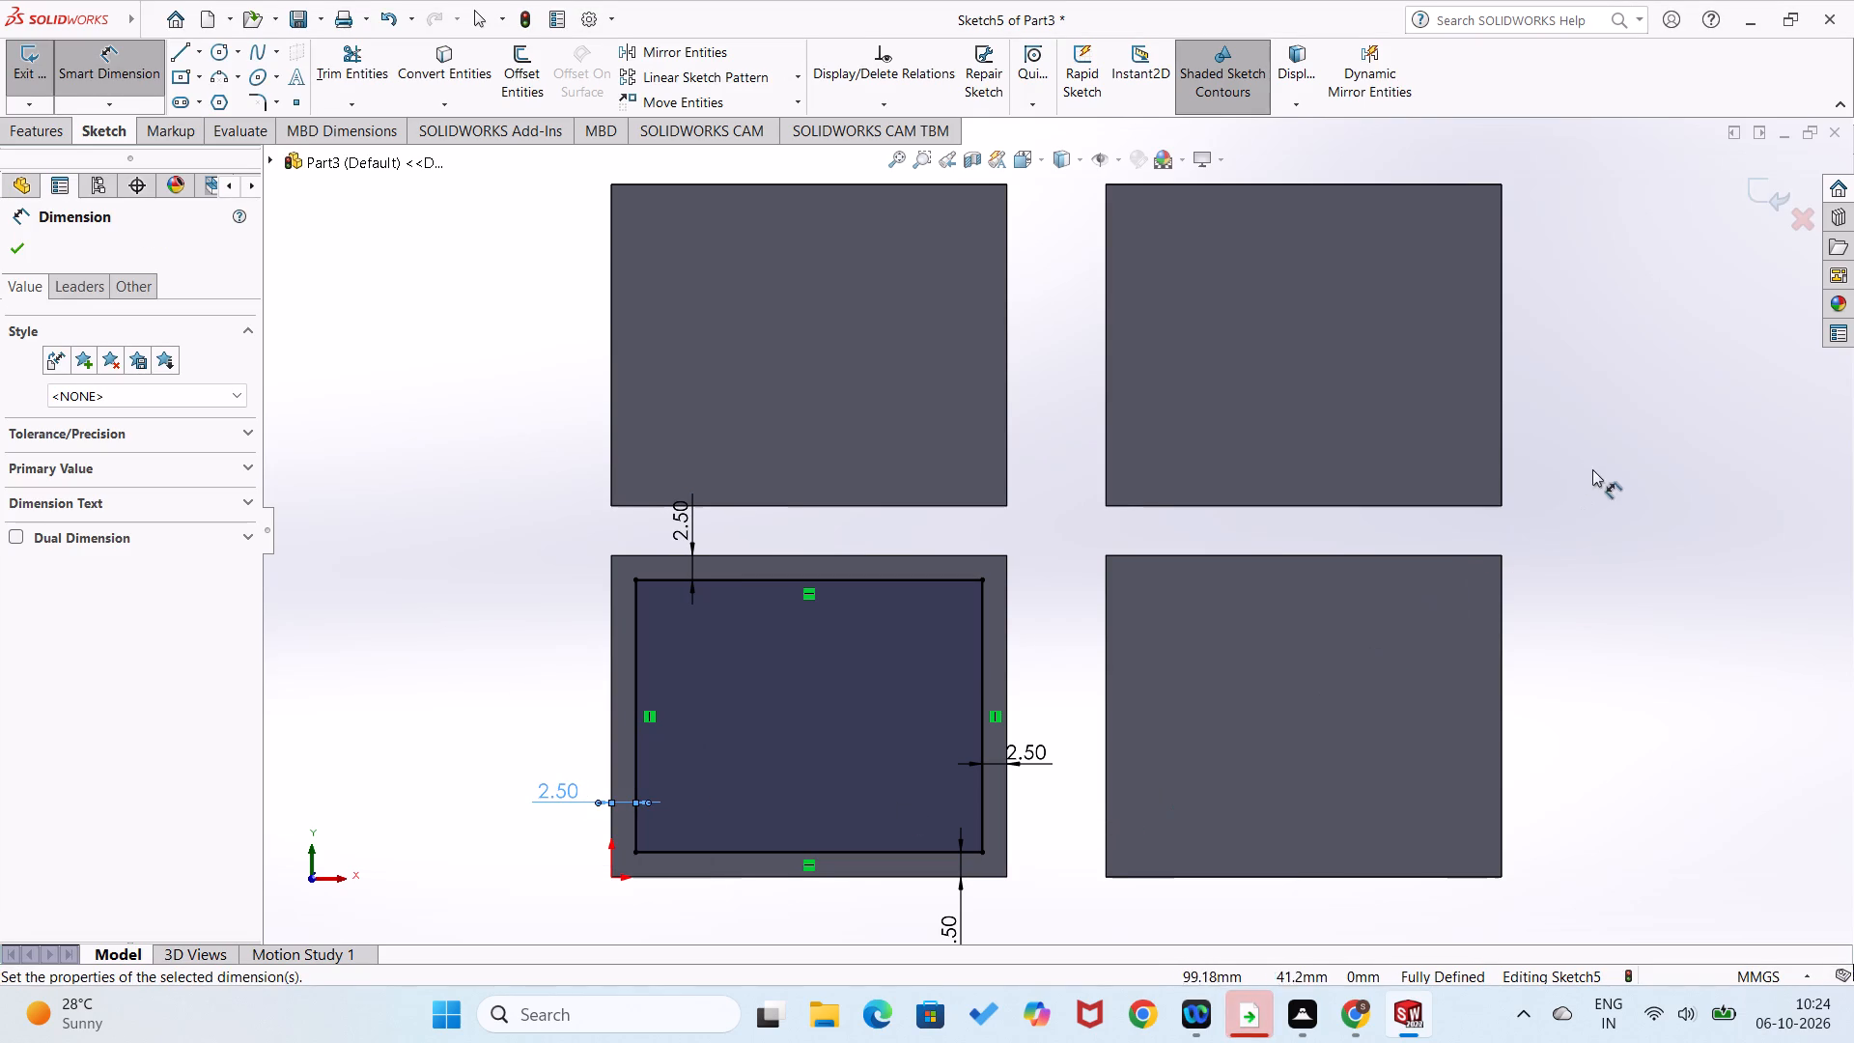
Sketch a corner rectangle about 33 mm wide inside the lower-right plate's face.
right_drag(1592, 469, 1586, 674)
click(1142, 580)
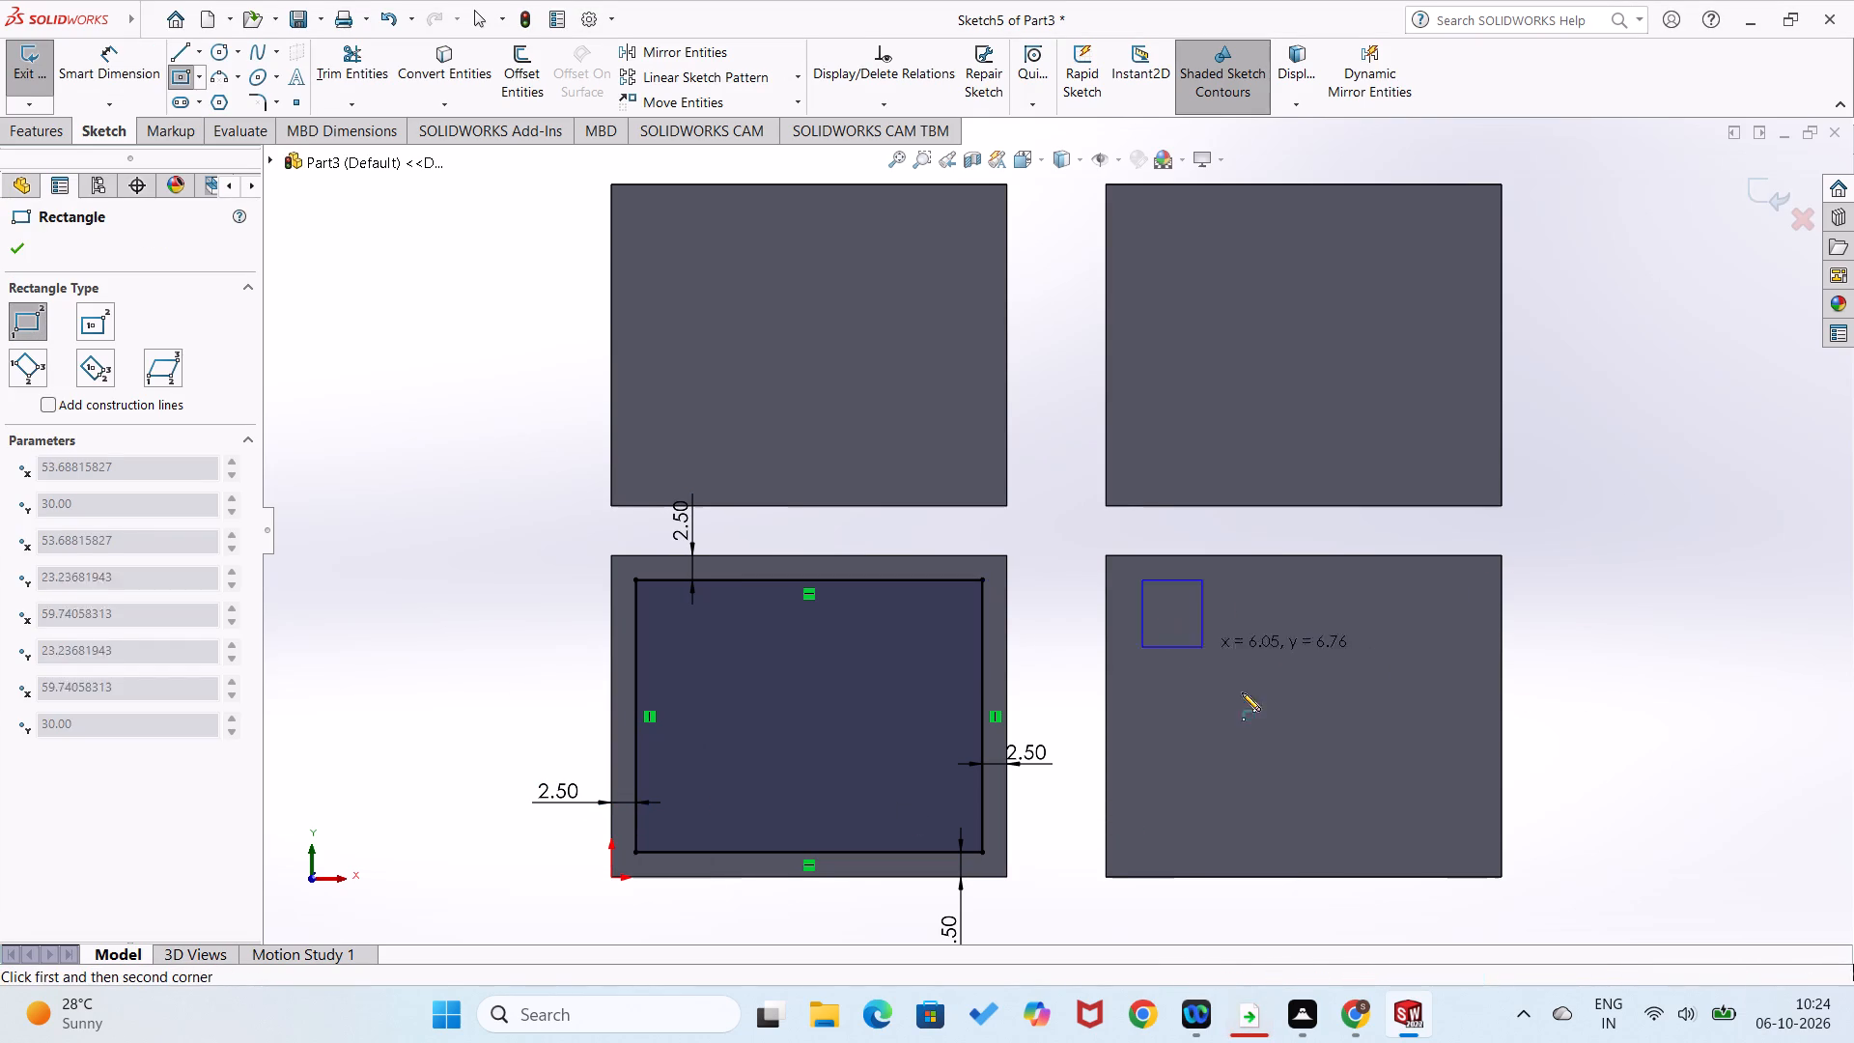
click(1467, 844)
Dimension the rectangle's bottom and right edges 2.5 mm from the matching edges of the lower-right plate.
right_drag(1572, 840, 1573, 658)
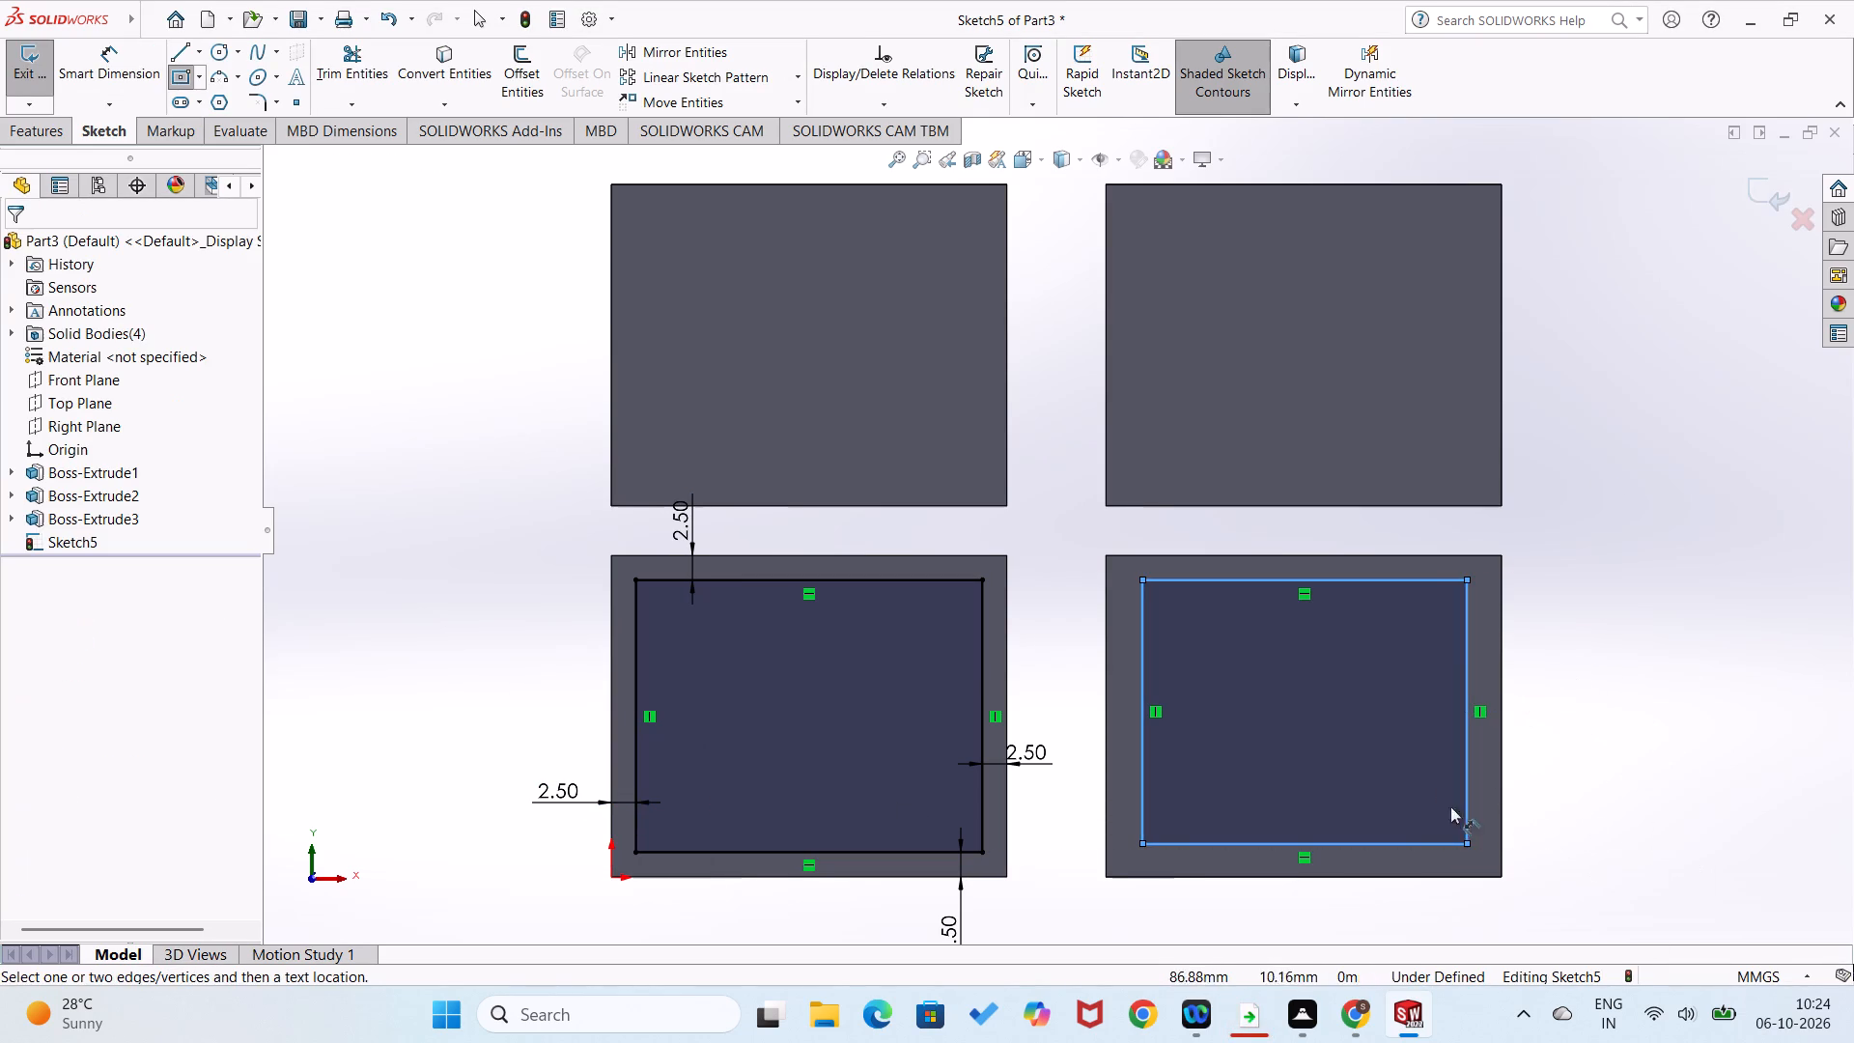
click(1403, 879)
click(1423, 842)
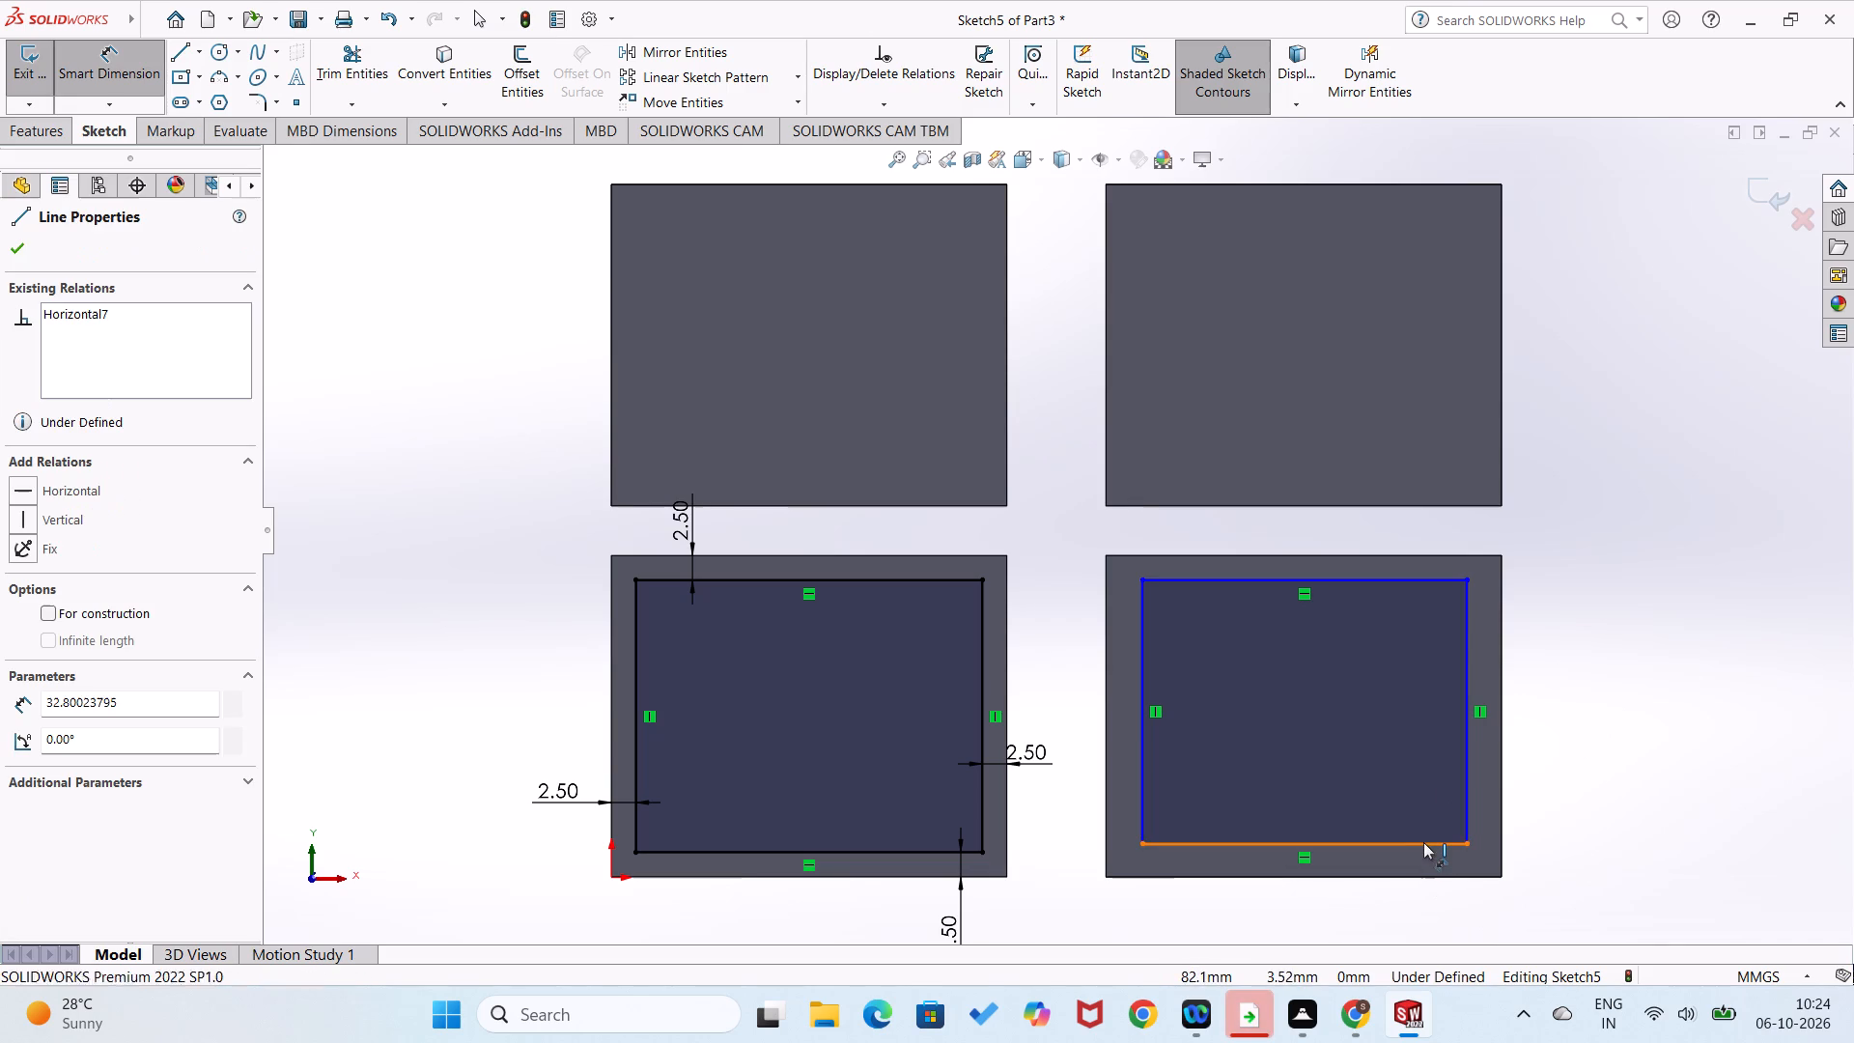
click(1415, 876)
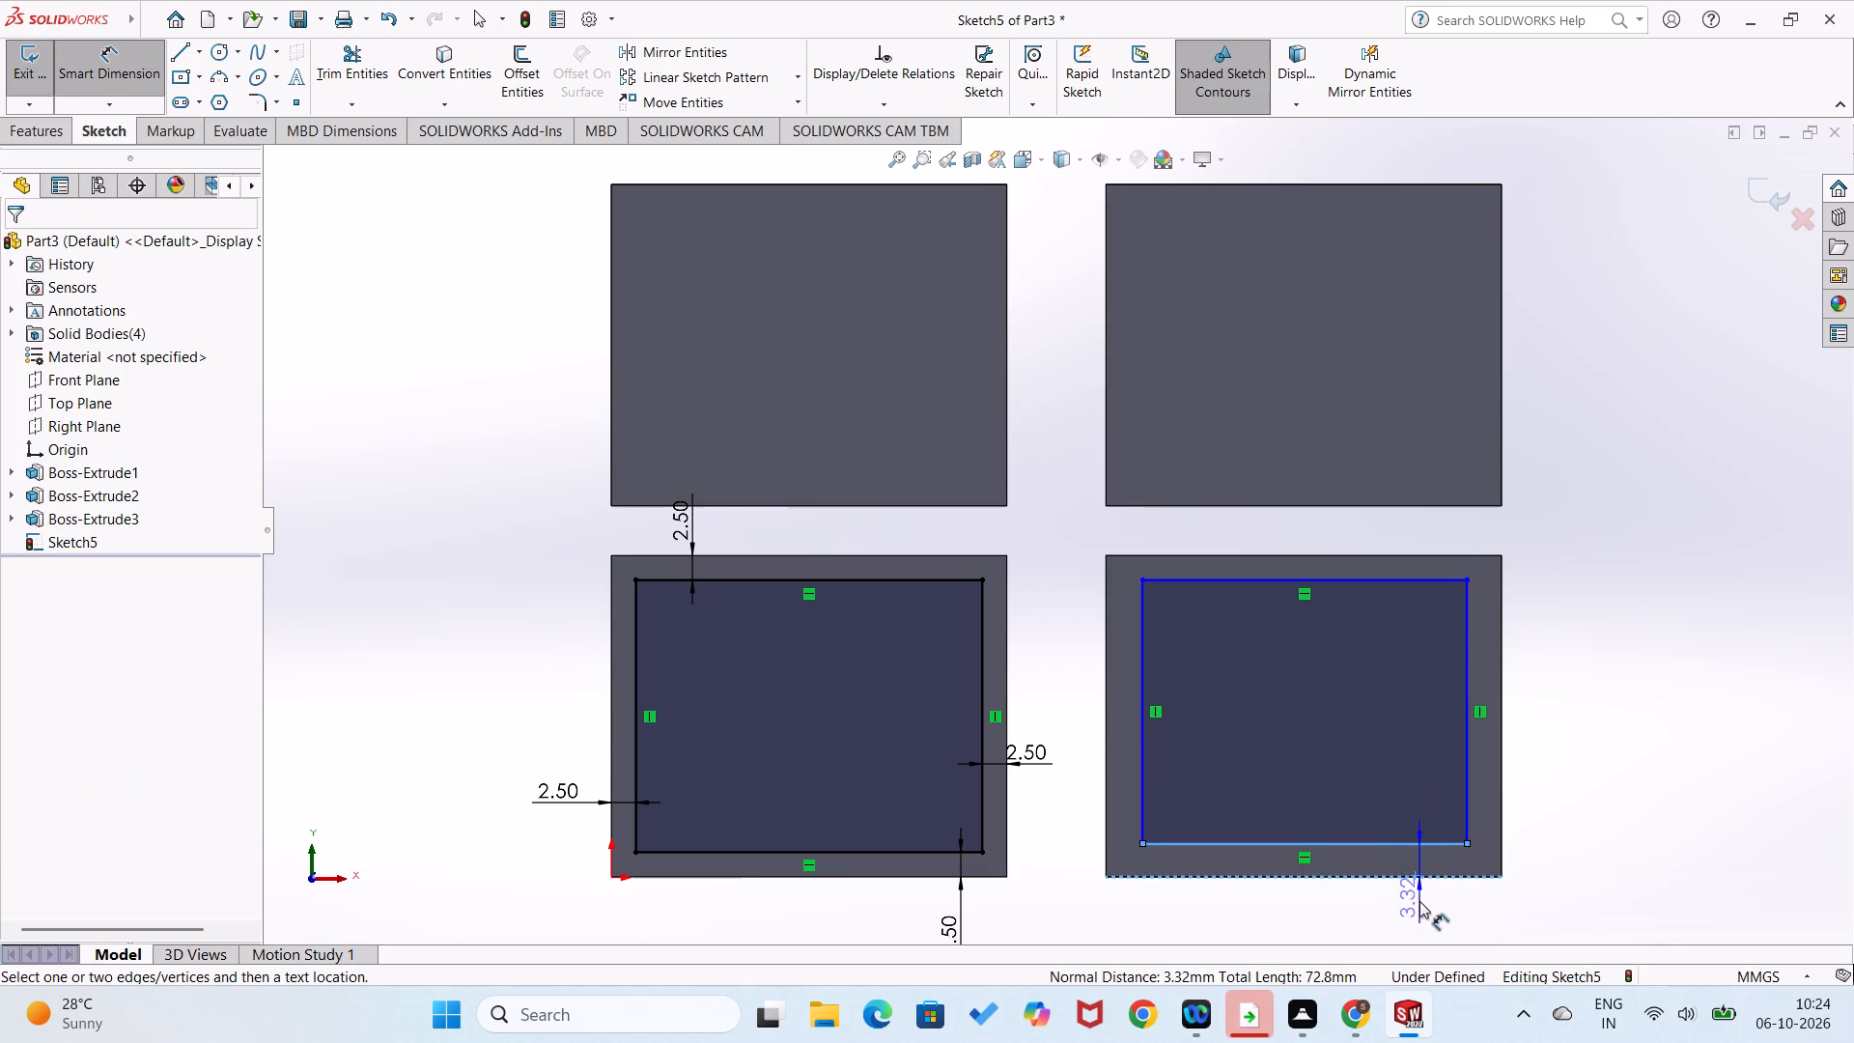
click(1419, 905)
key(2)
text(.5)
key(Return)
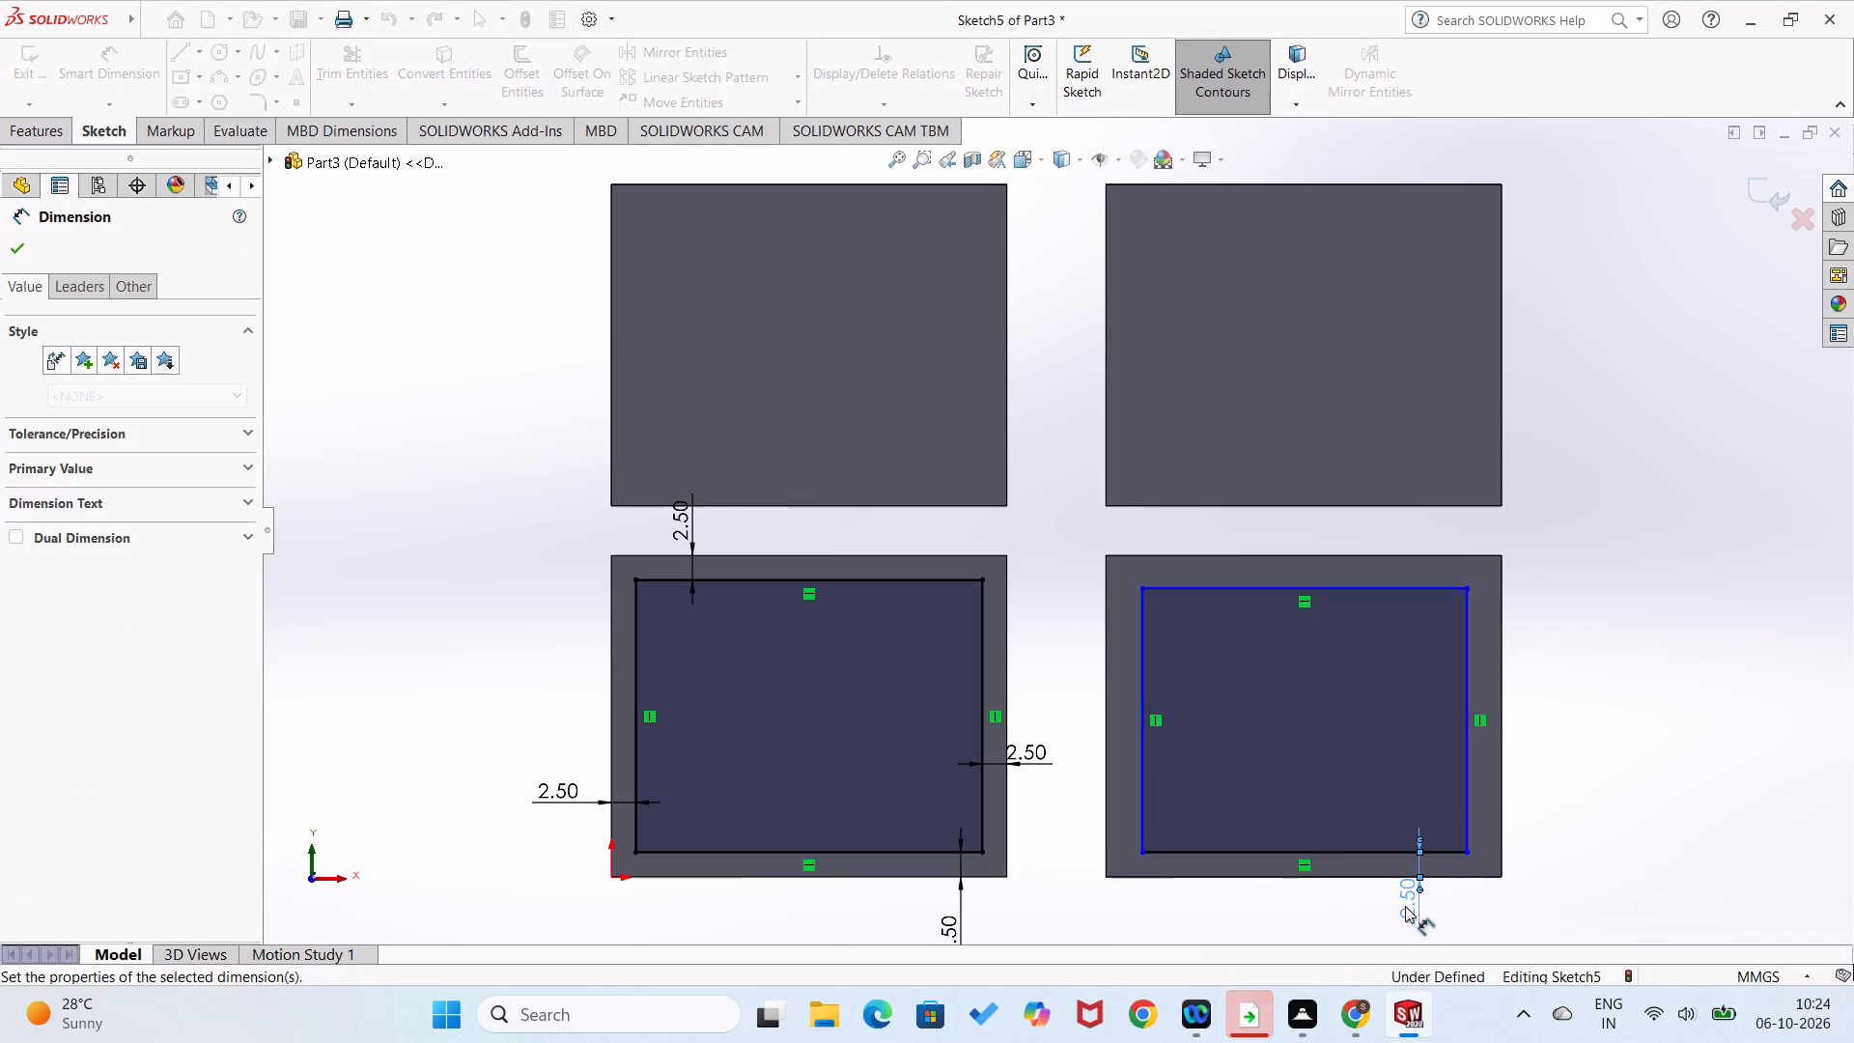
click(1463, 803)
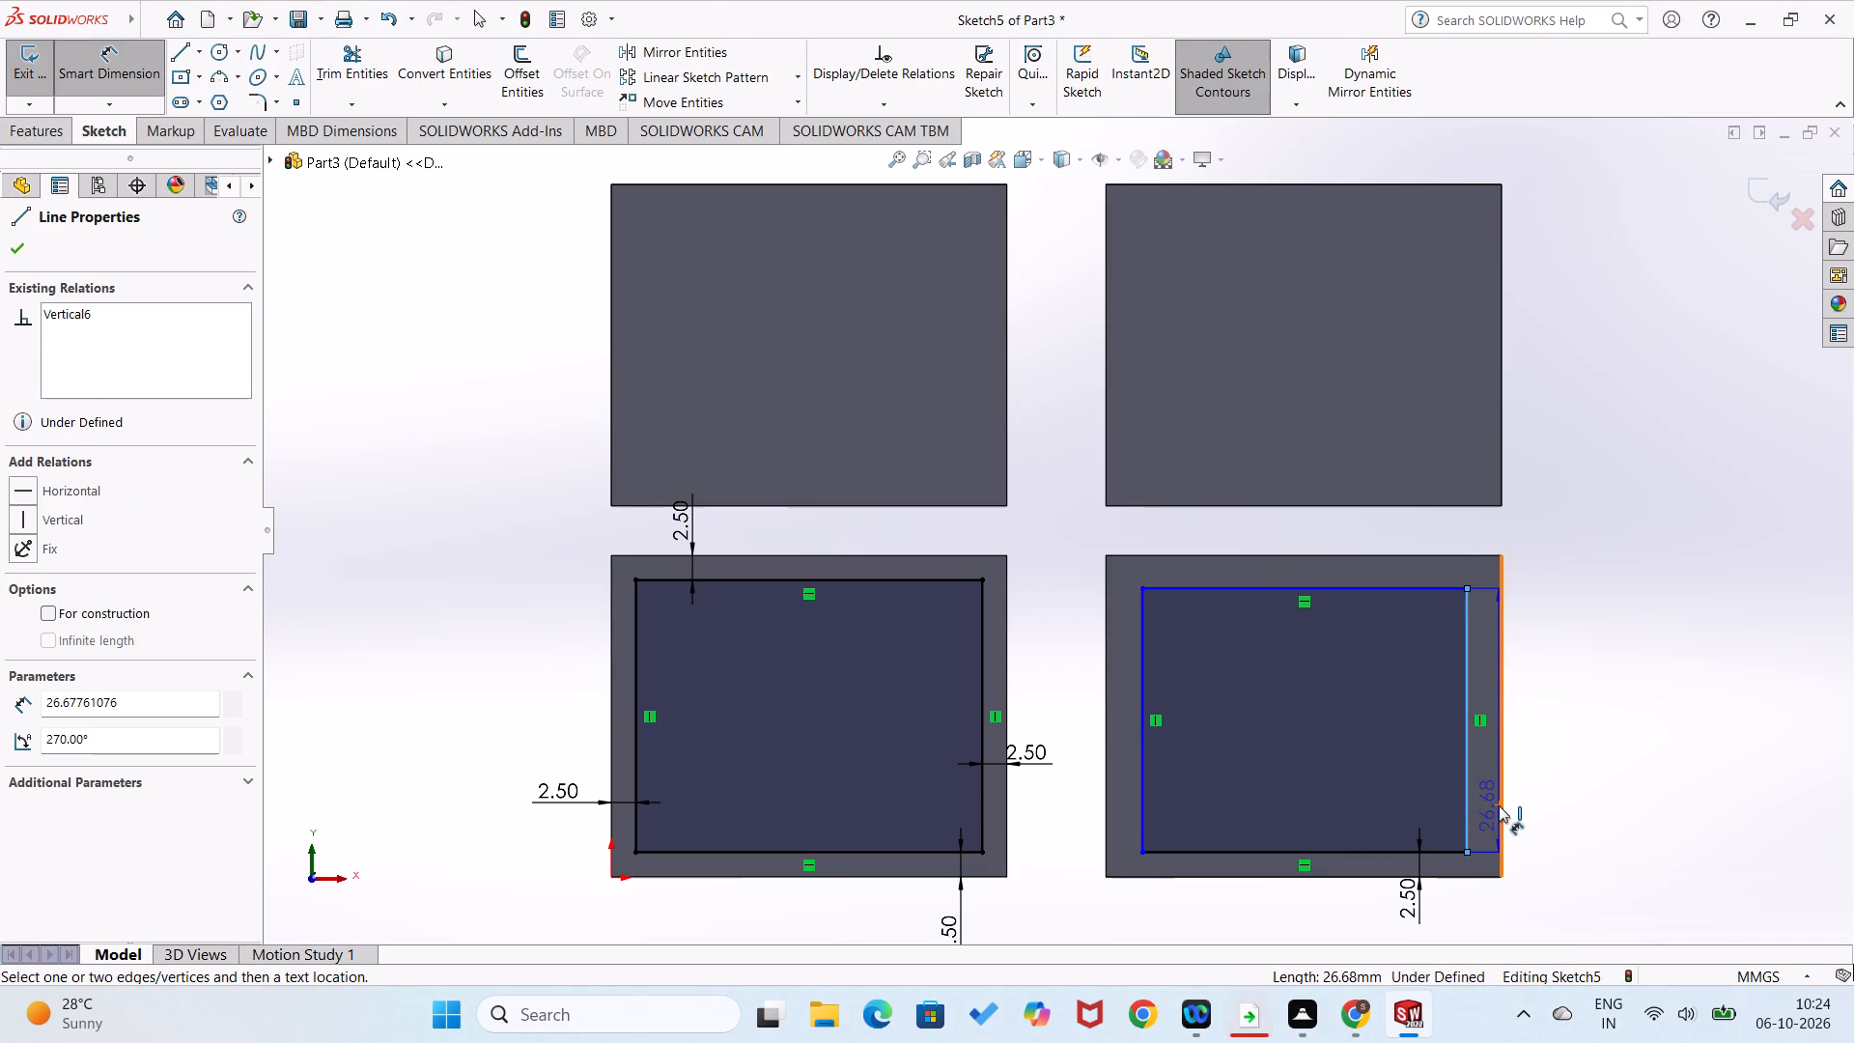
click(1499, 805)
click(1551, 803)
text(2.5)
key(Return)
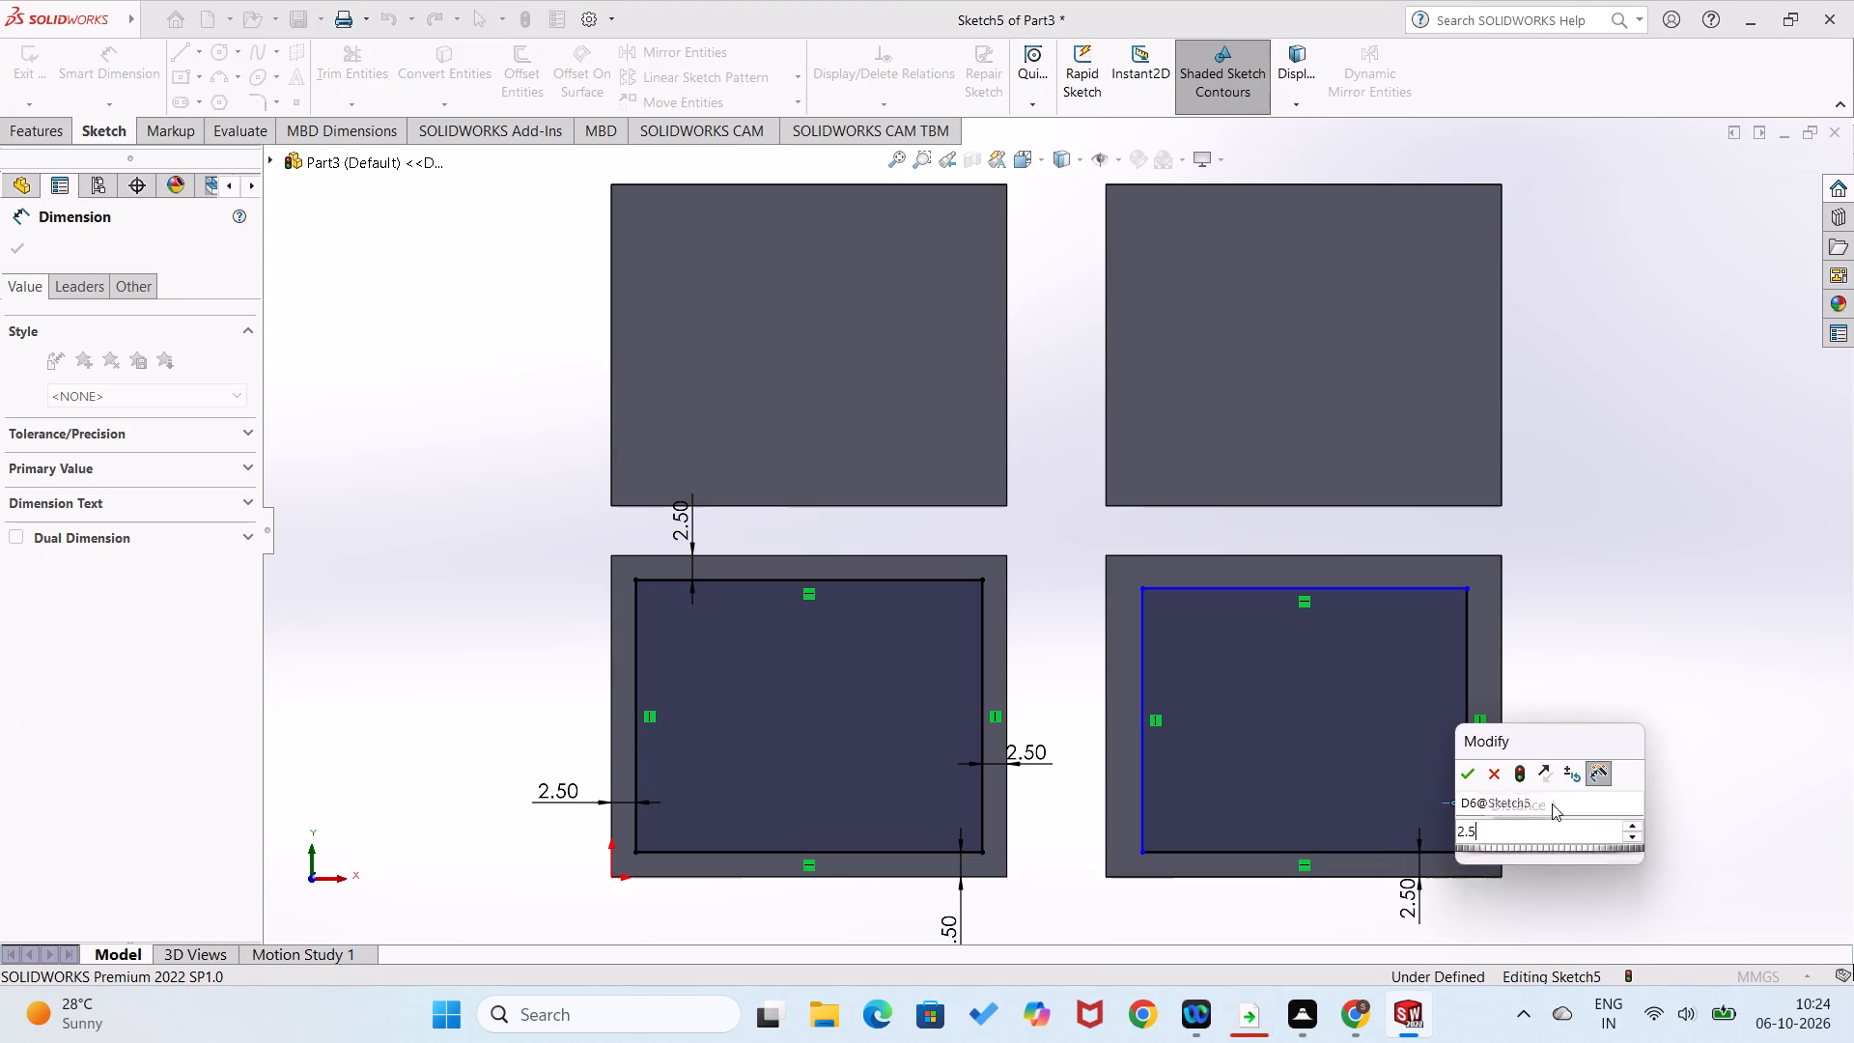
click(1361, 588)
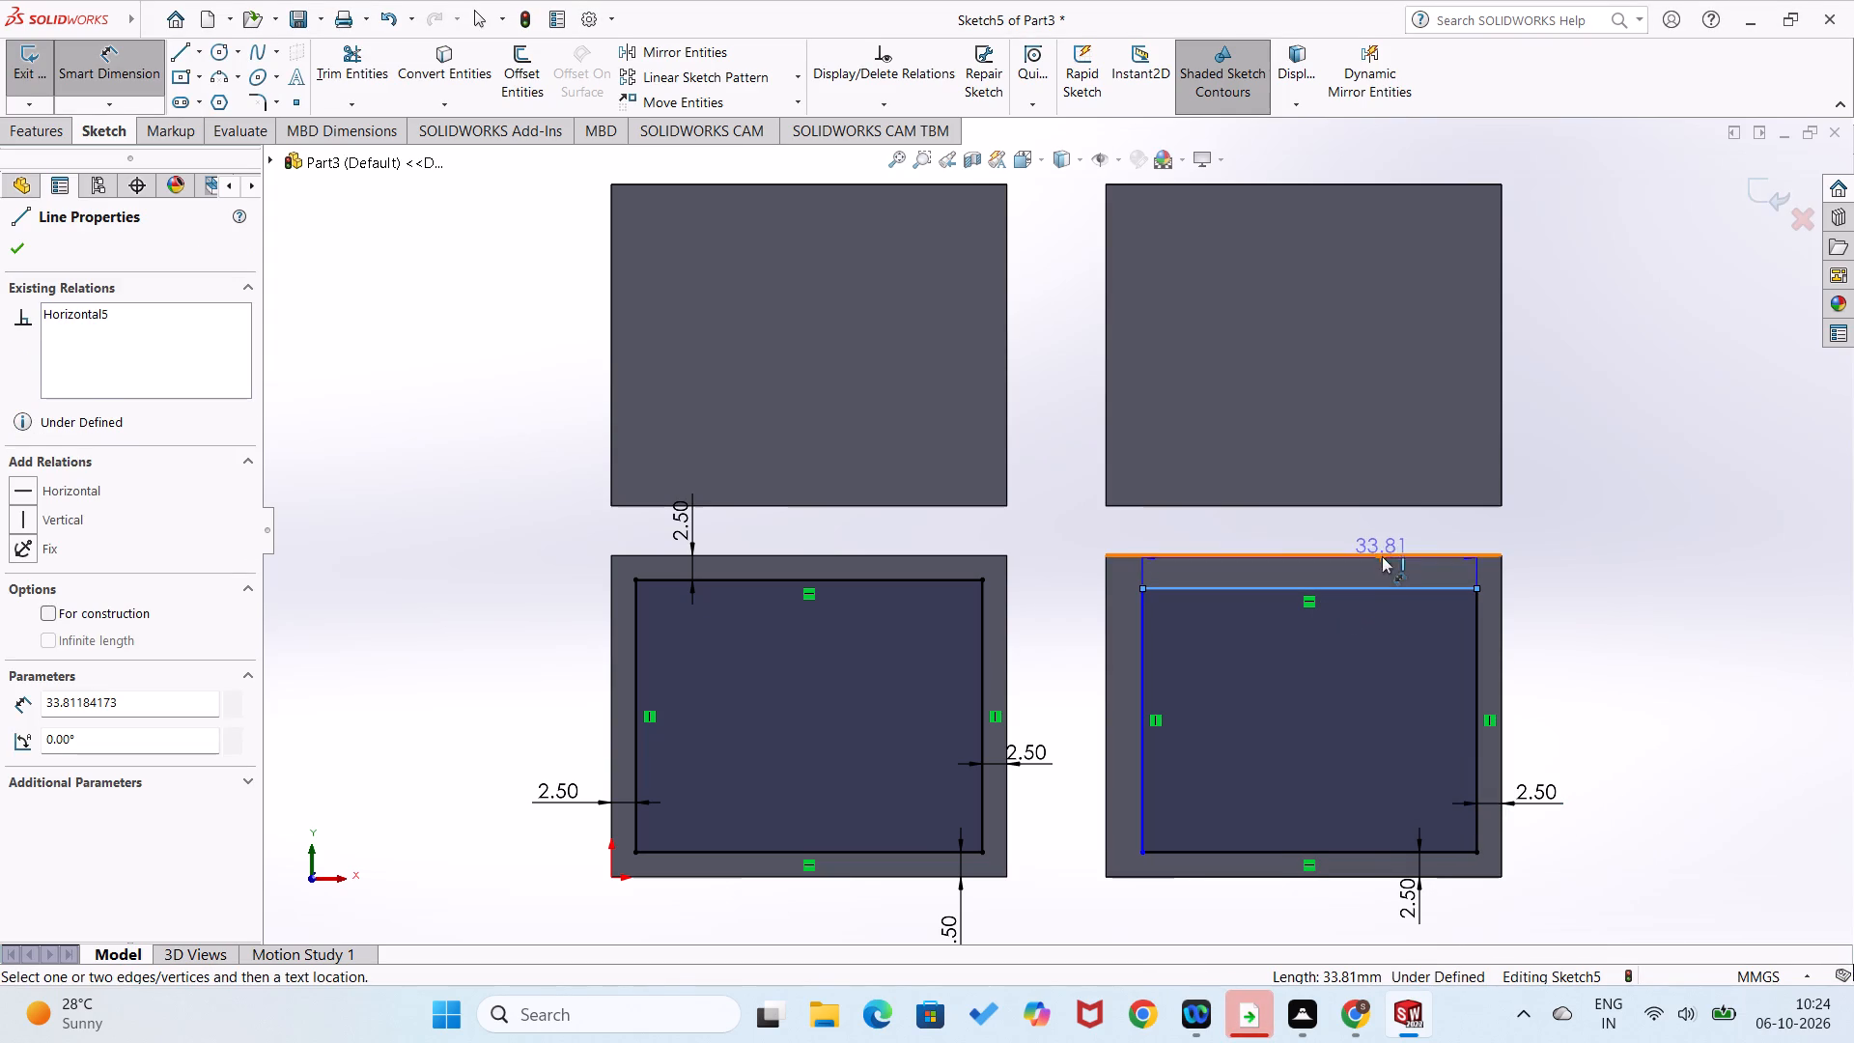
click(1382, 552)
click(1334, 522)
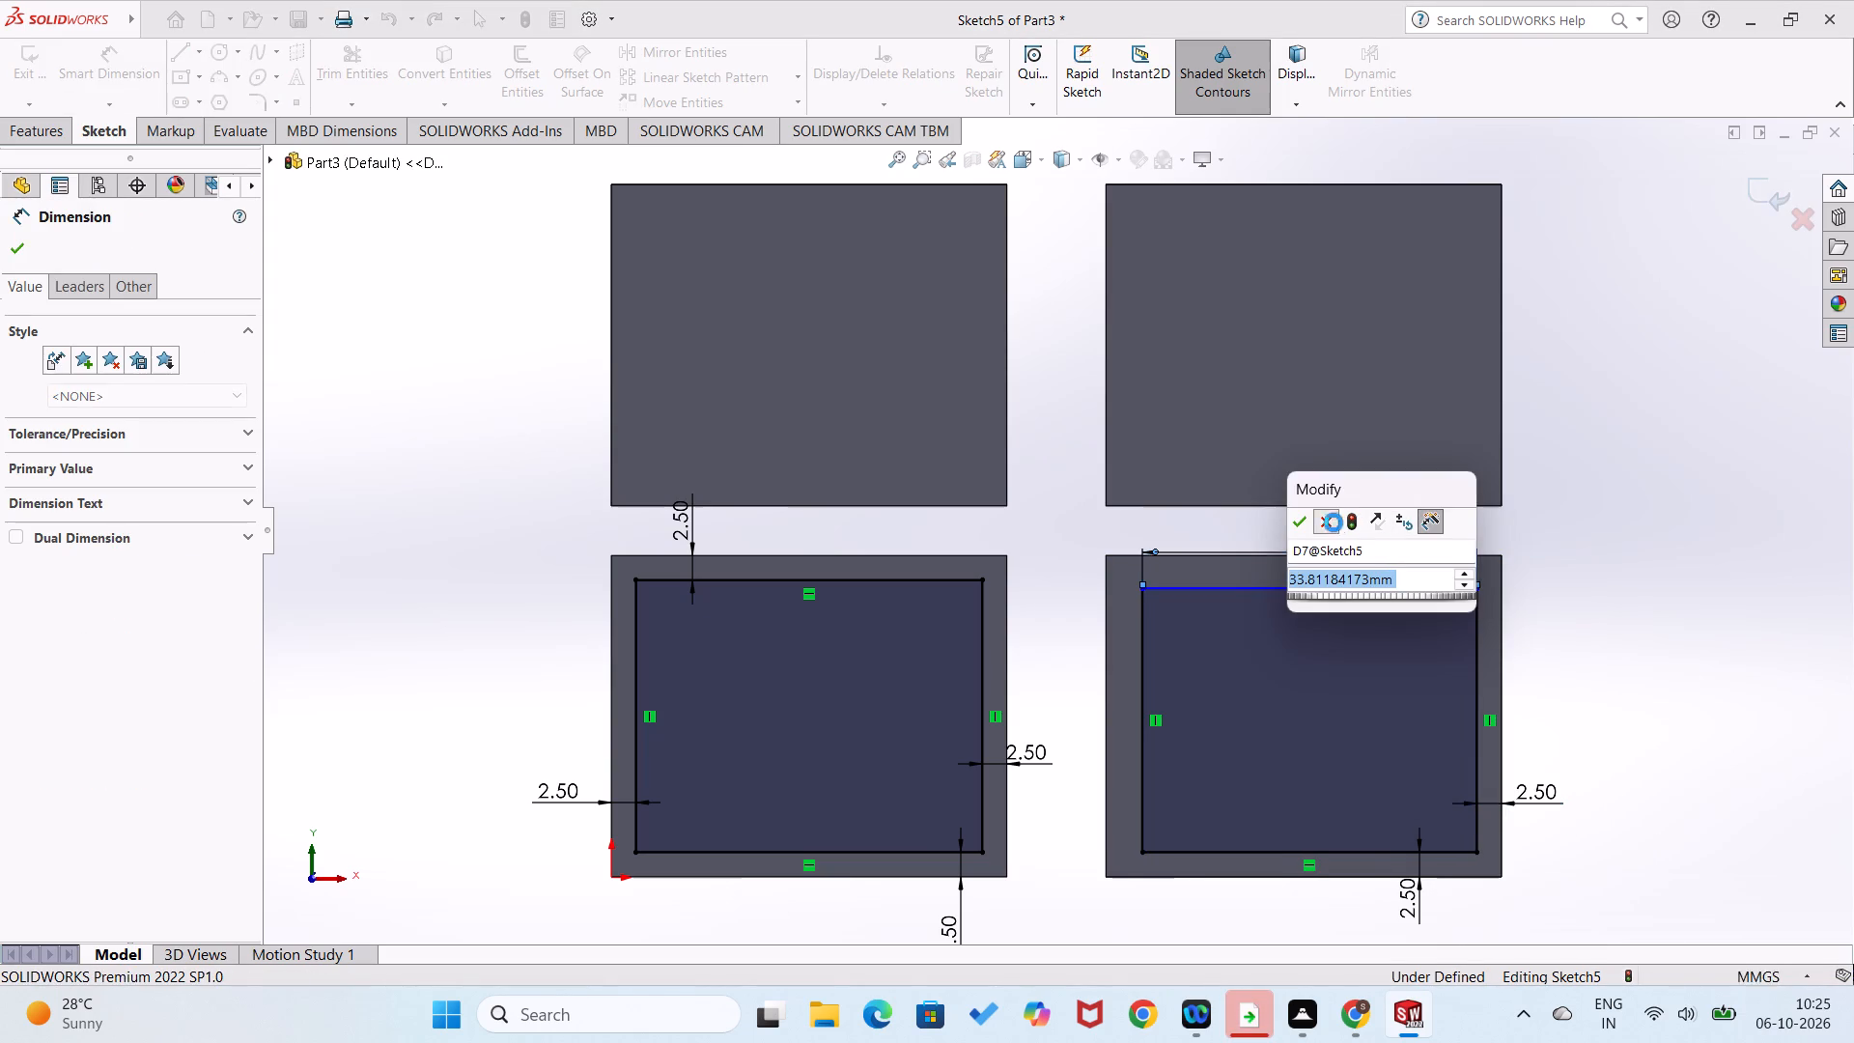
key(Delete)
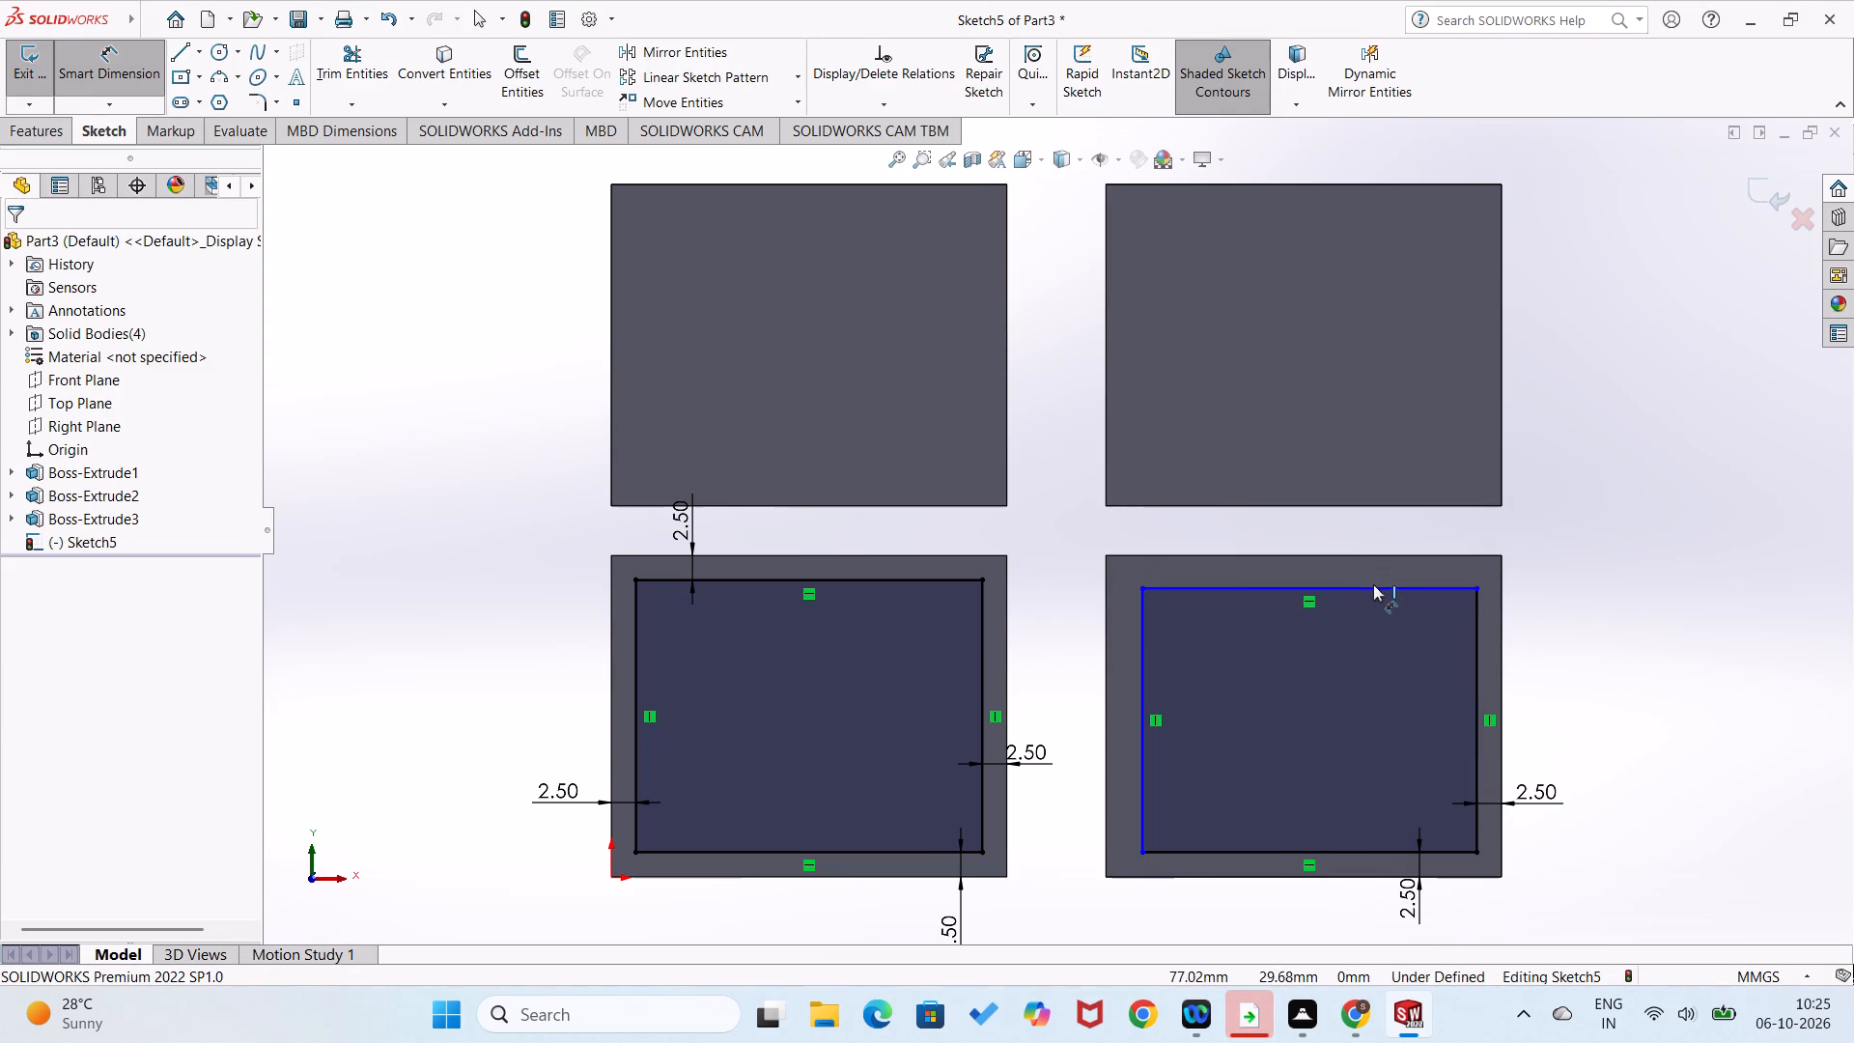
Dimension the rectangle's top and left edges 2.5 mm from the matching edges of the lower-right plate.
click(1376, 589)
click(1381, 557)
click(1405, 542)
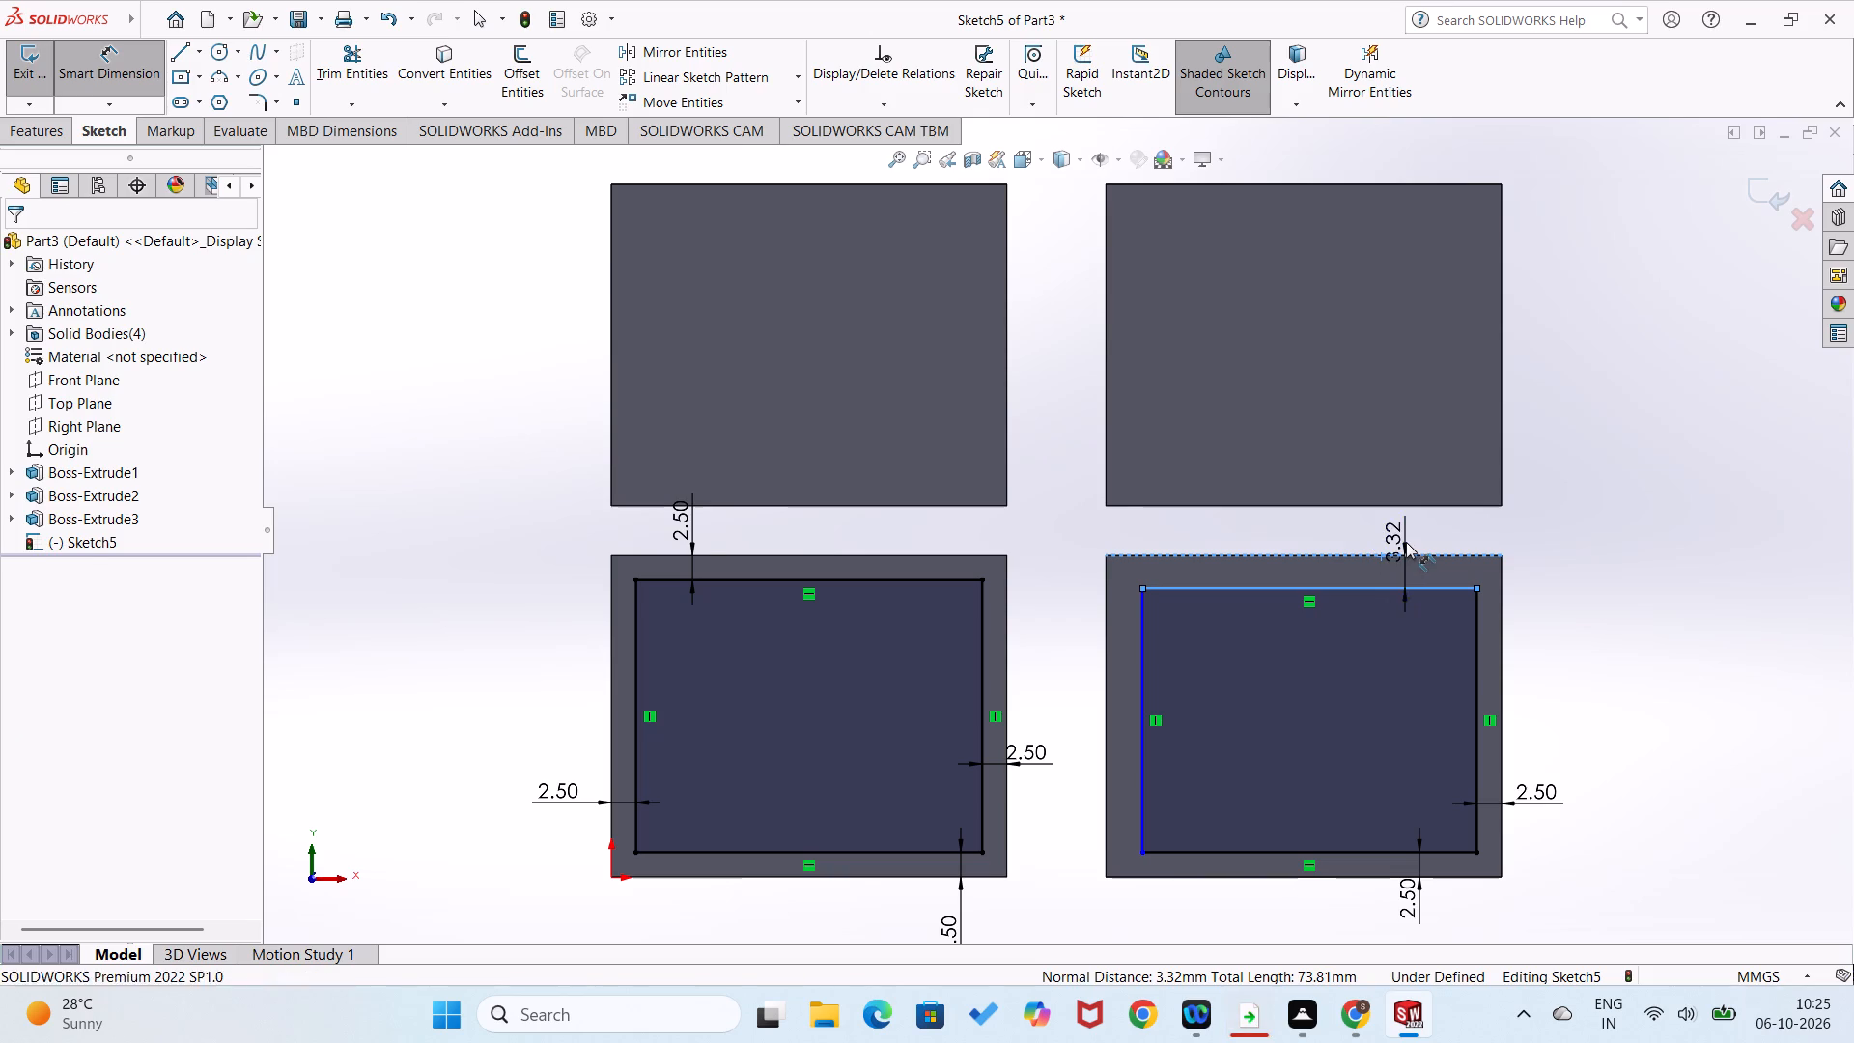
text(2.5)
key(Return)
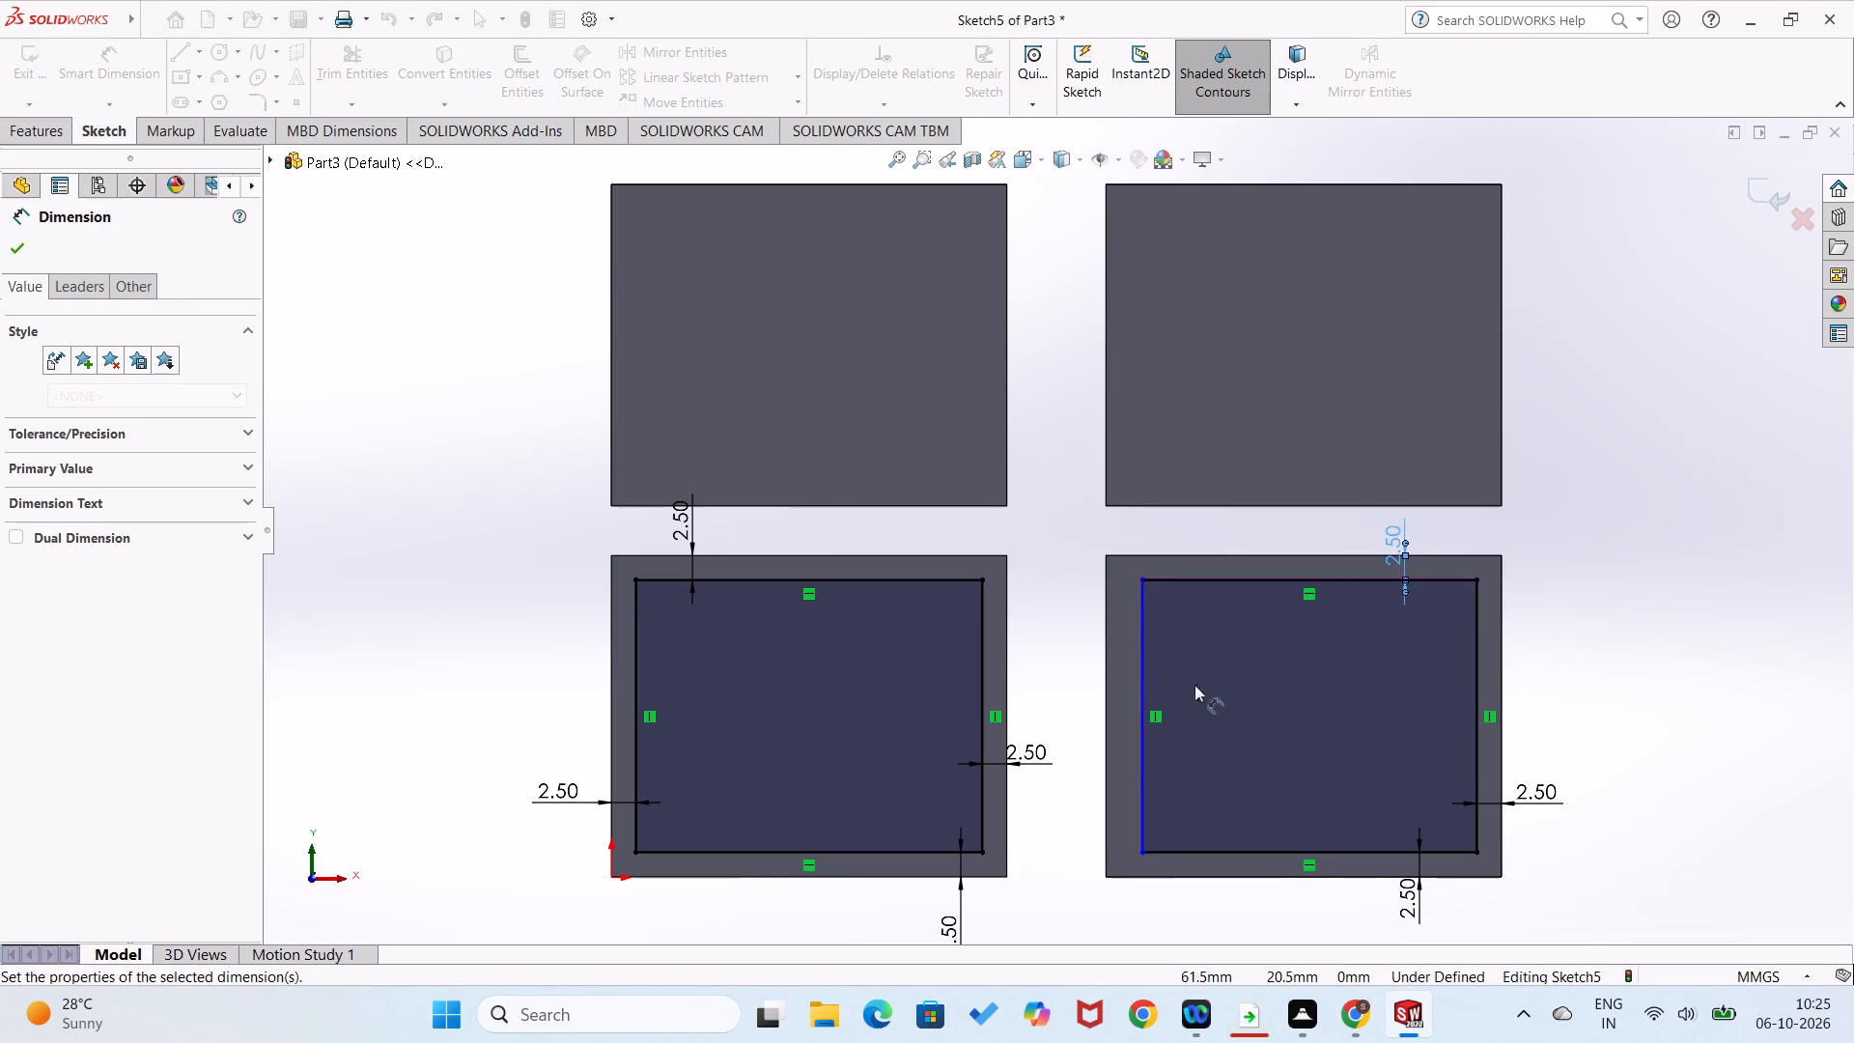
click(1142, 728)
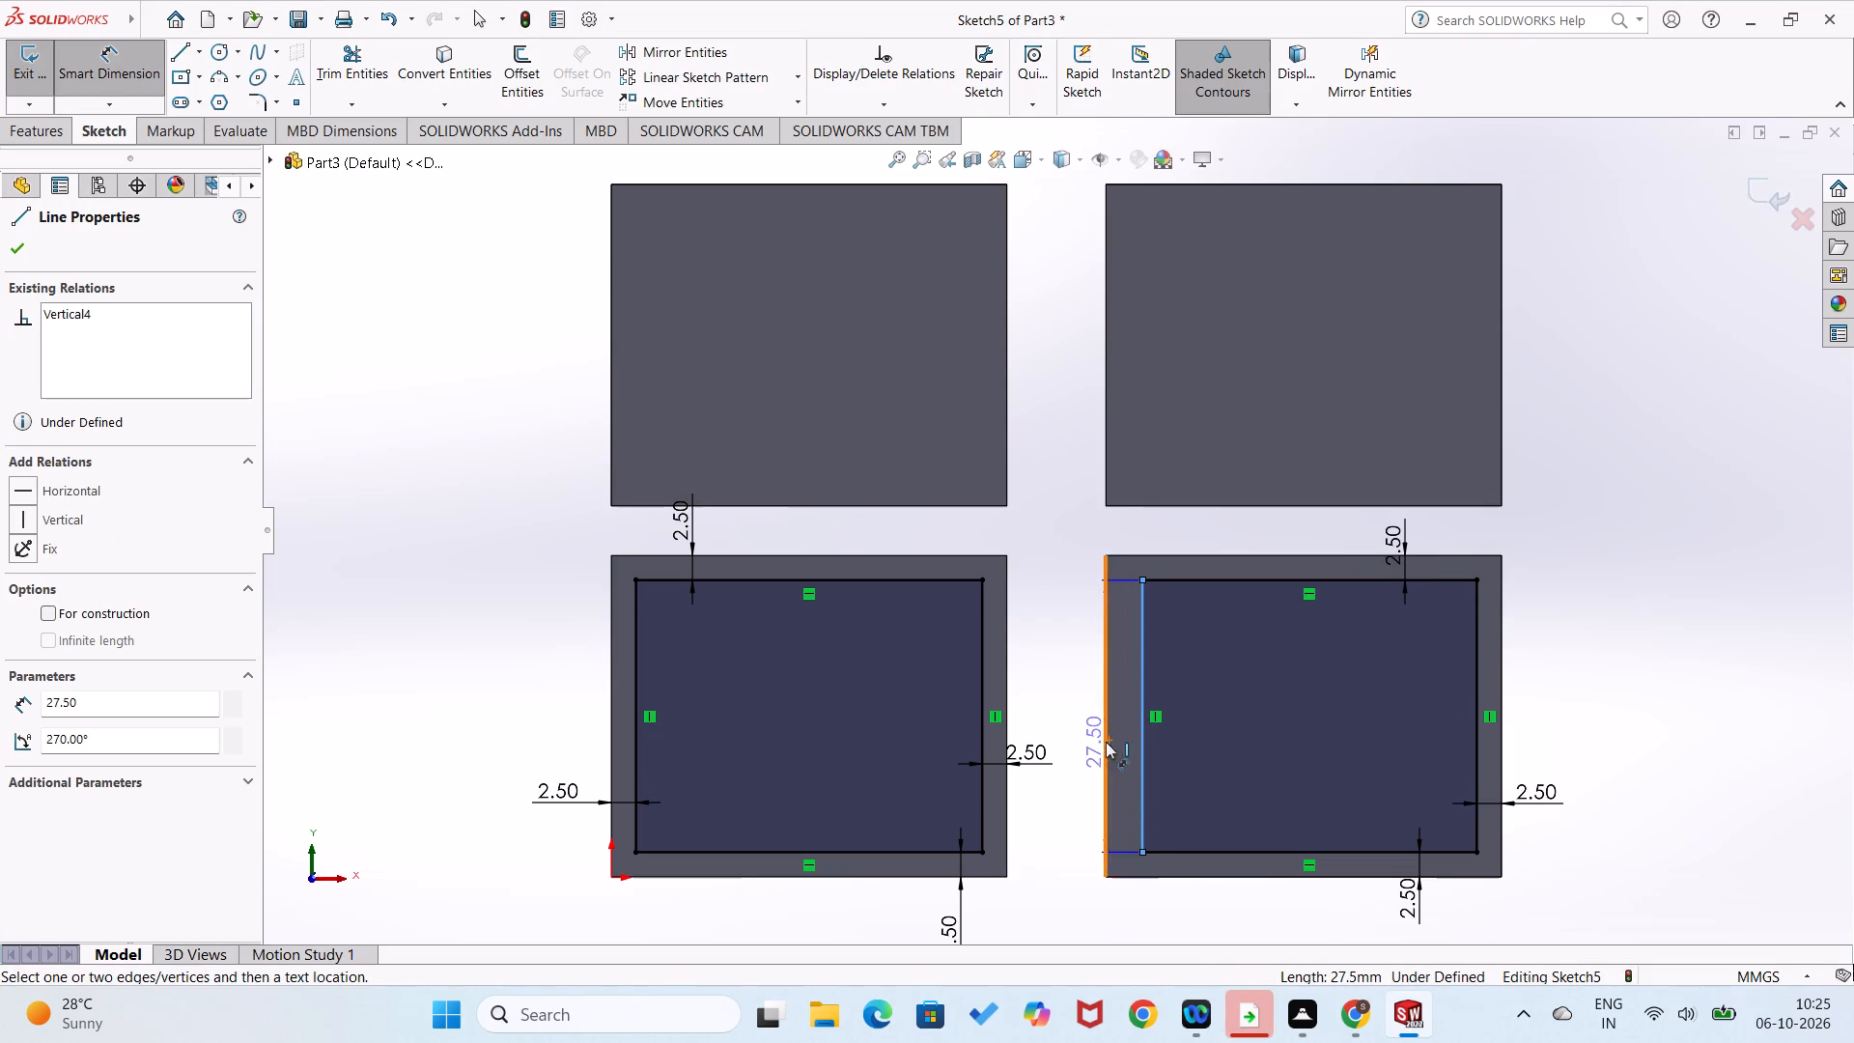
click(1107, 744)
click(1070, 726)
text(2.5)
key(Return)
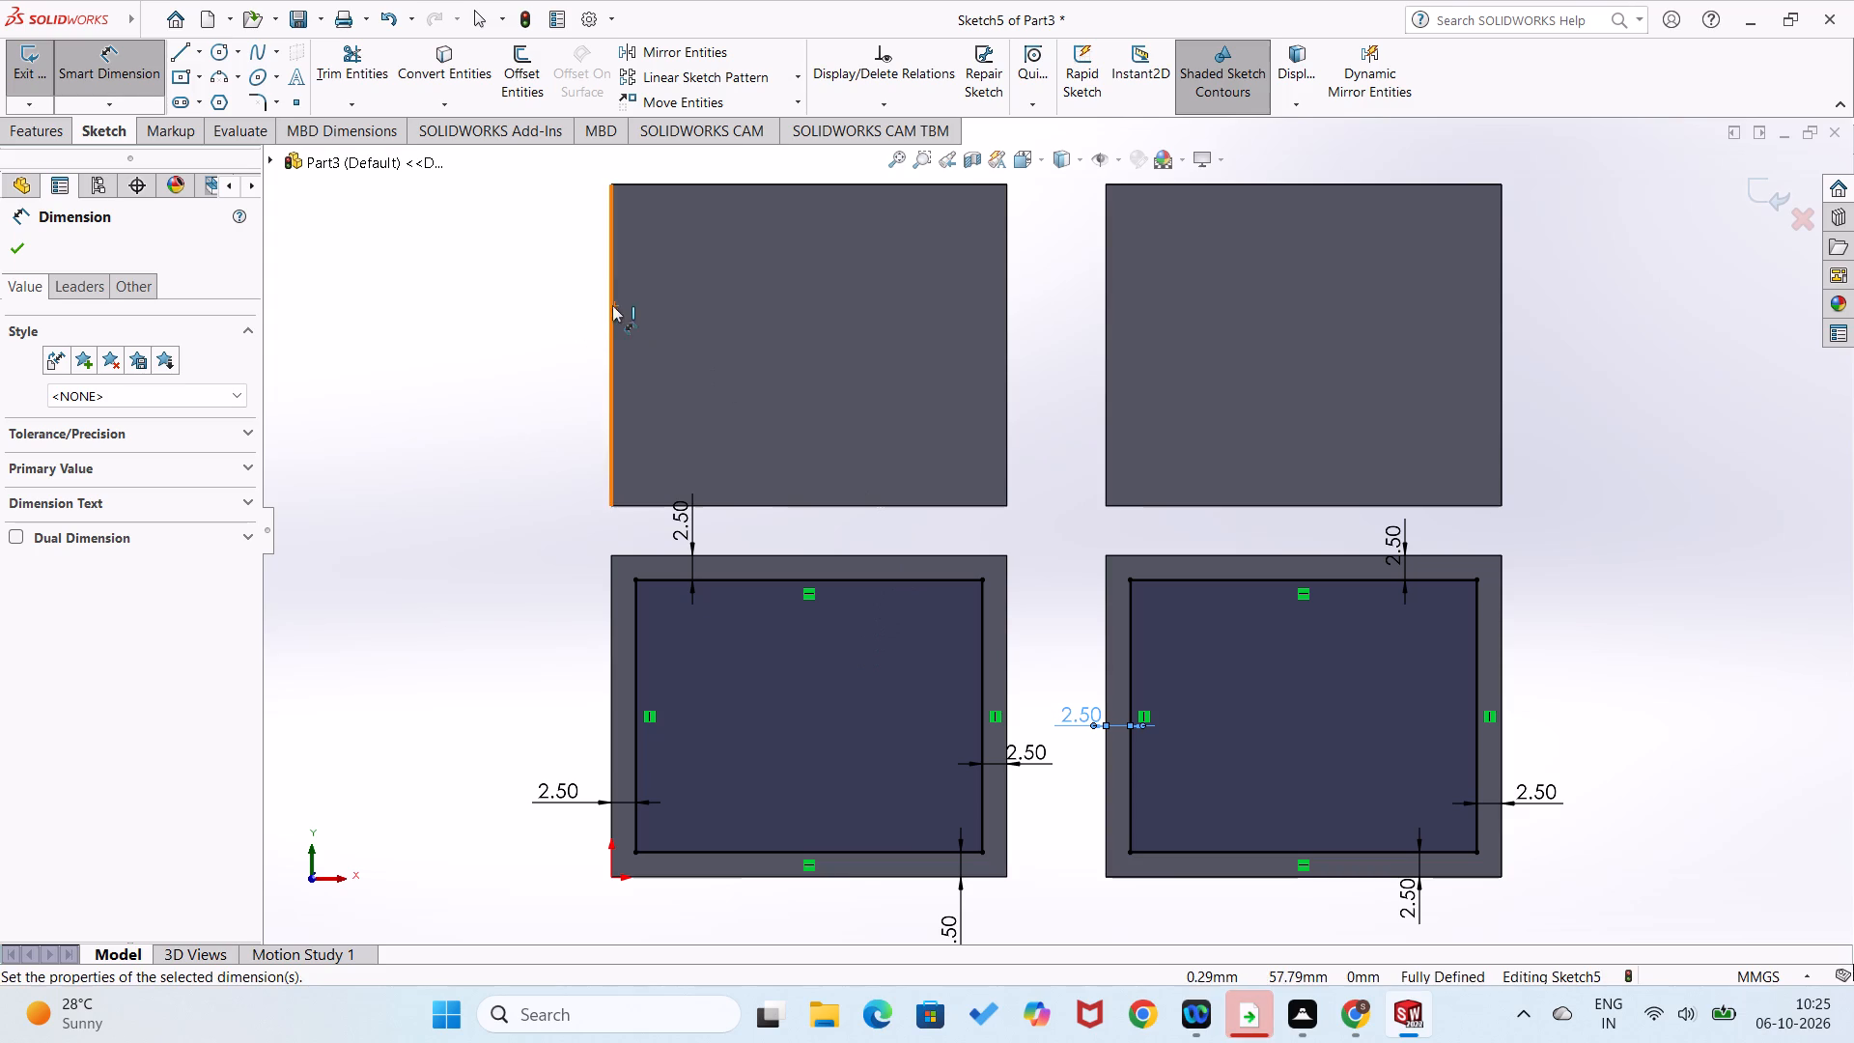
Sketch a corner rectangle about 35 × 27 mm inside the upper-left plate's face.
right_drag(492, 340, 484, 520)
click(640, 211)
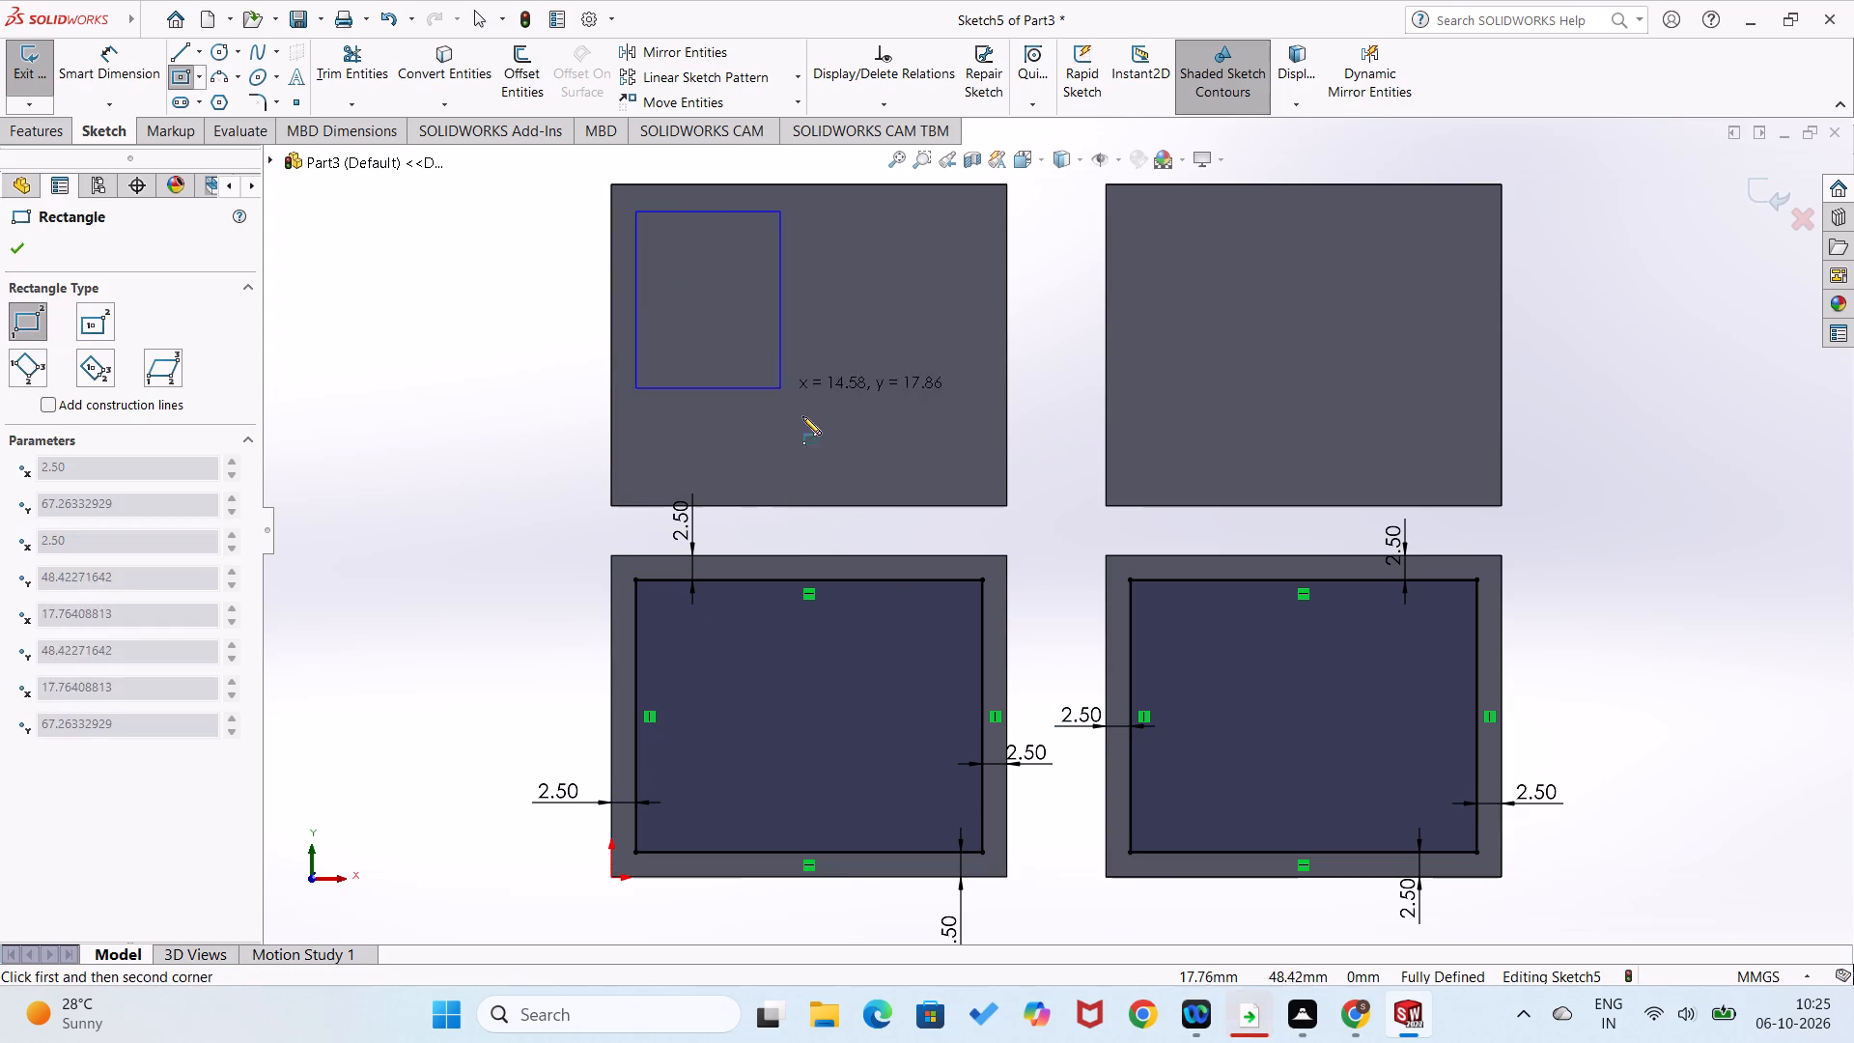
click(979, 481)
Dimension the new rectangle's bottom and left edges 2.5 mm from the matching edges of the upper-left plate.
right_drag(554, 570, 533, 380)
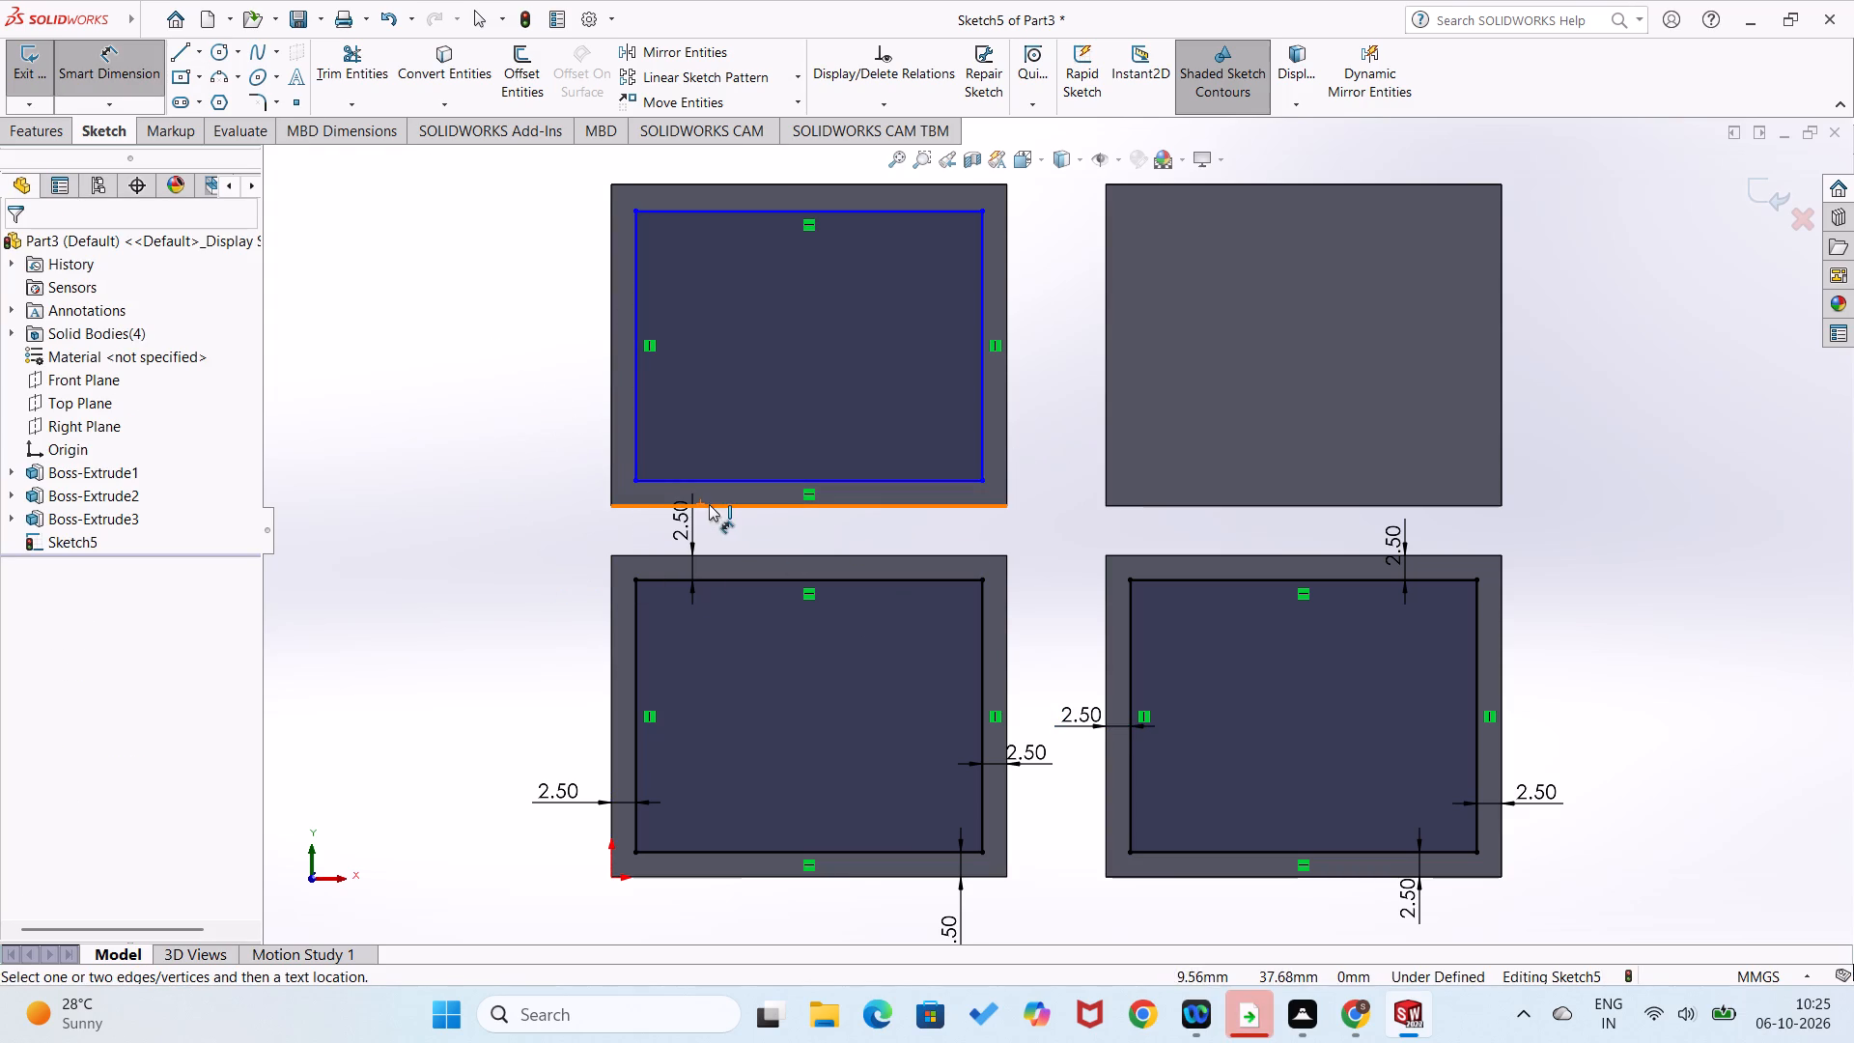
click(726, 504)
click(741, 481)
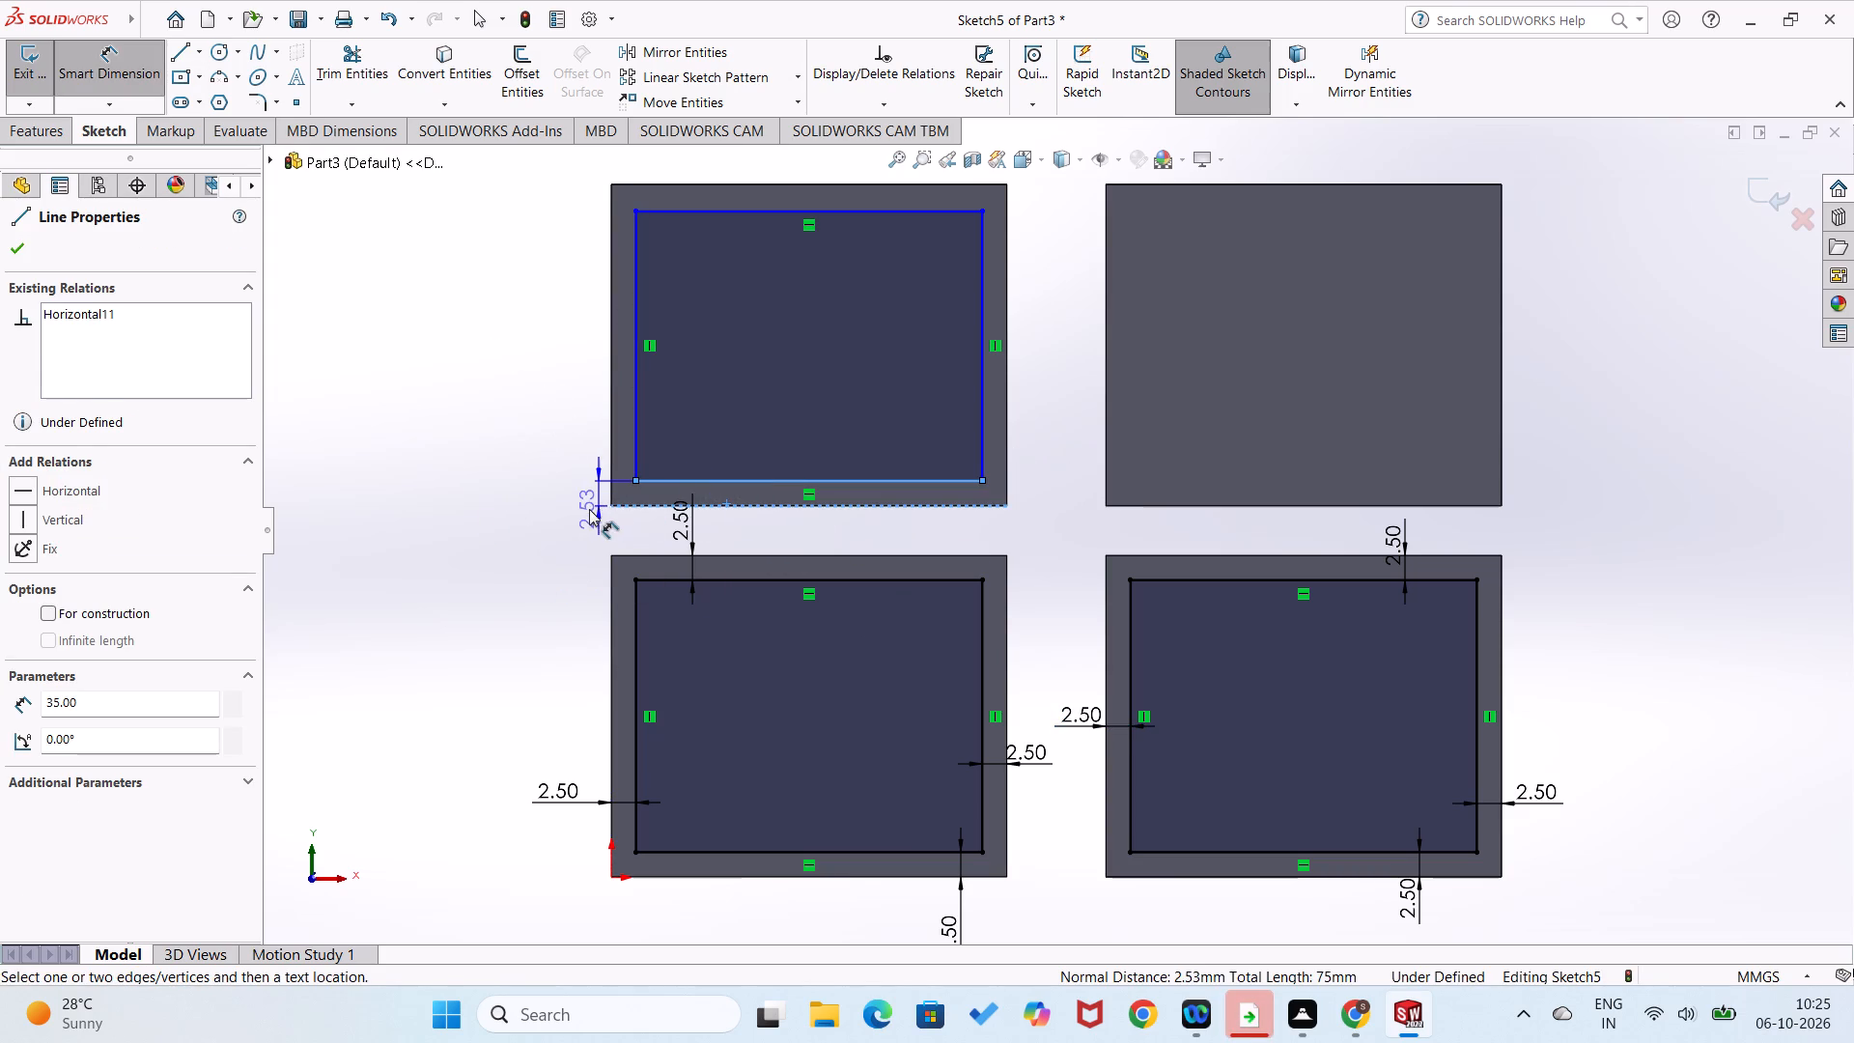
click(589, 509)
text(2.5)
key(Return)
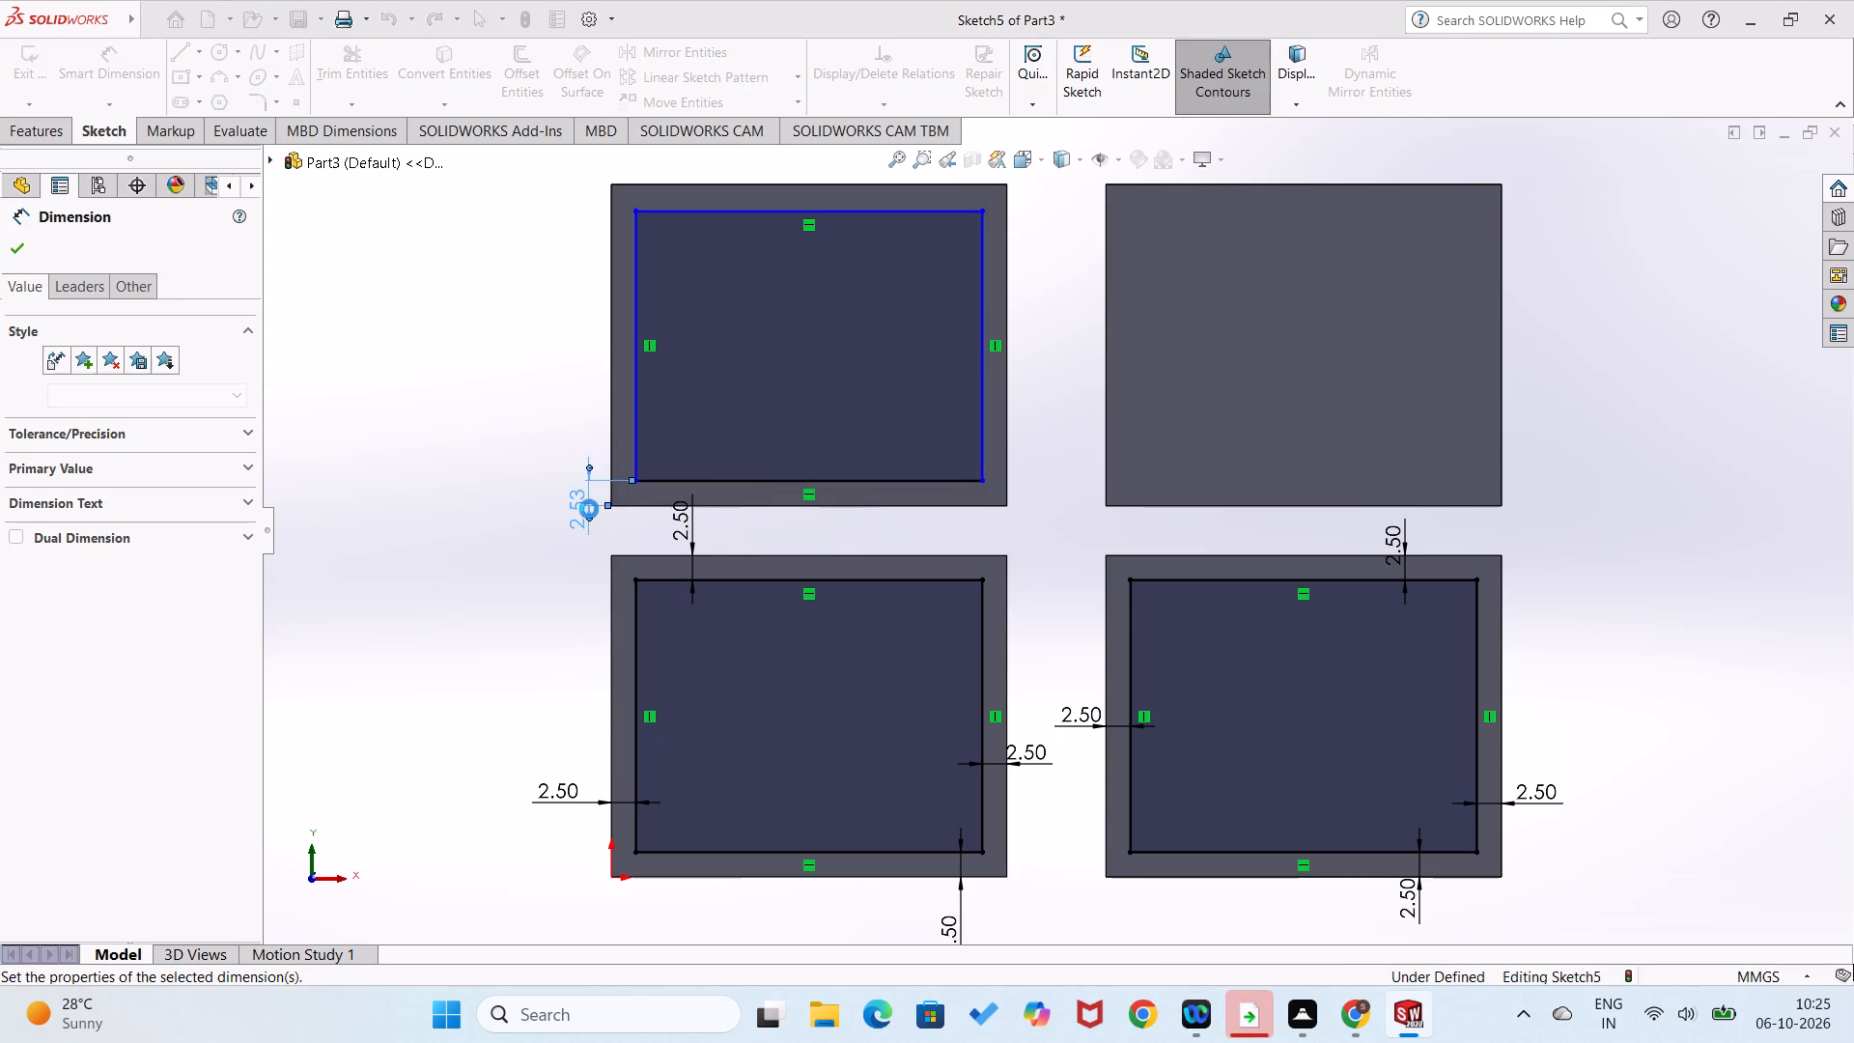
click(609, 448)
click(636, 439)
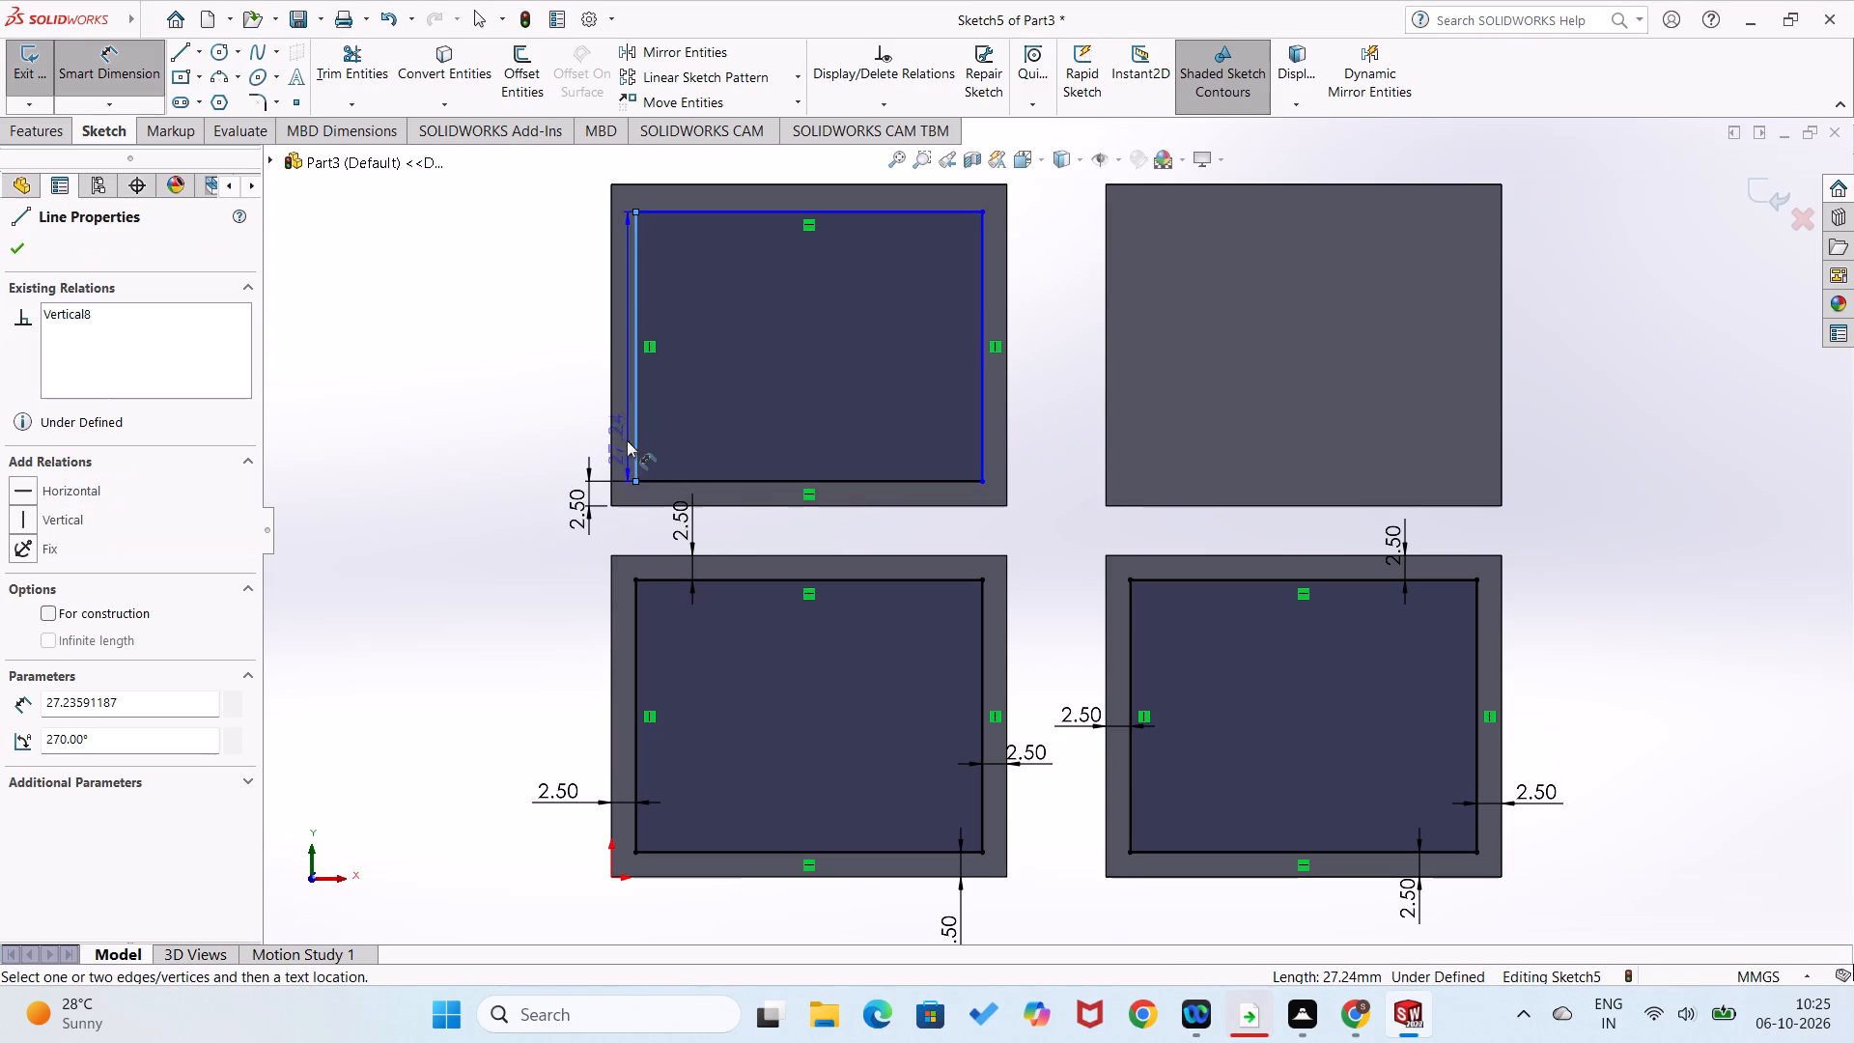
click(611, 441)
click(576, 426)
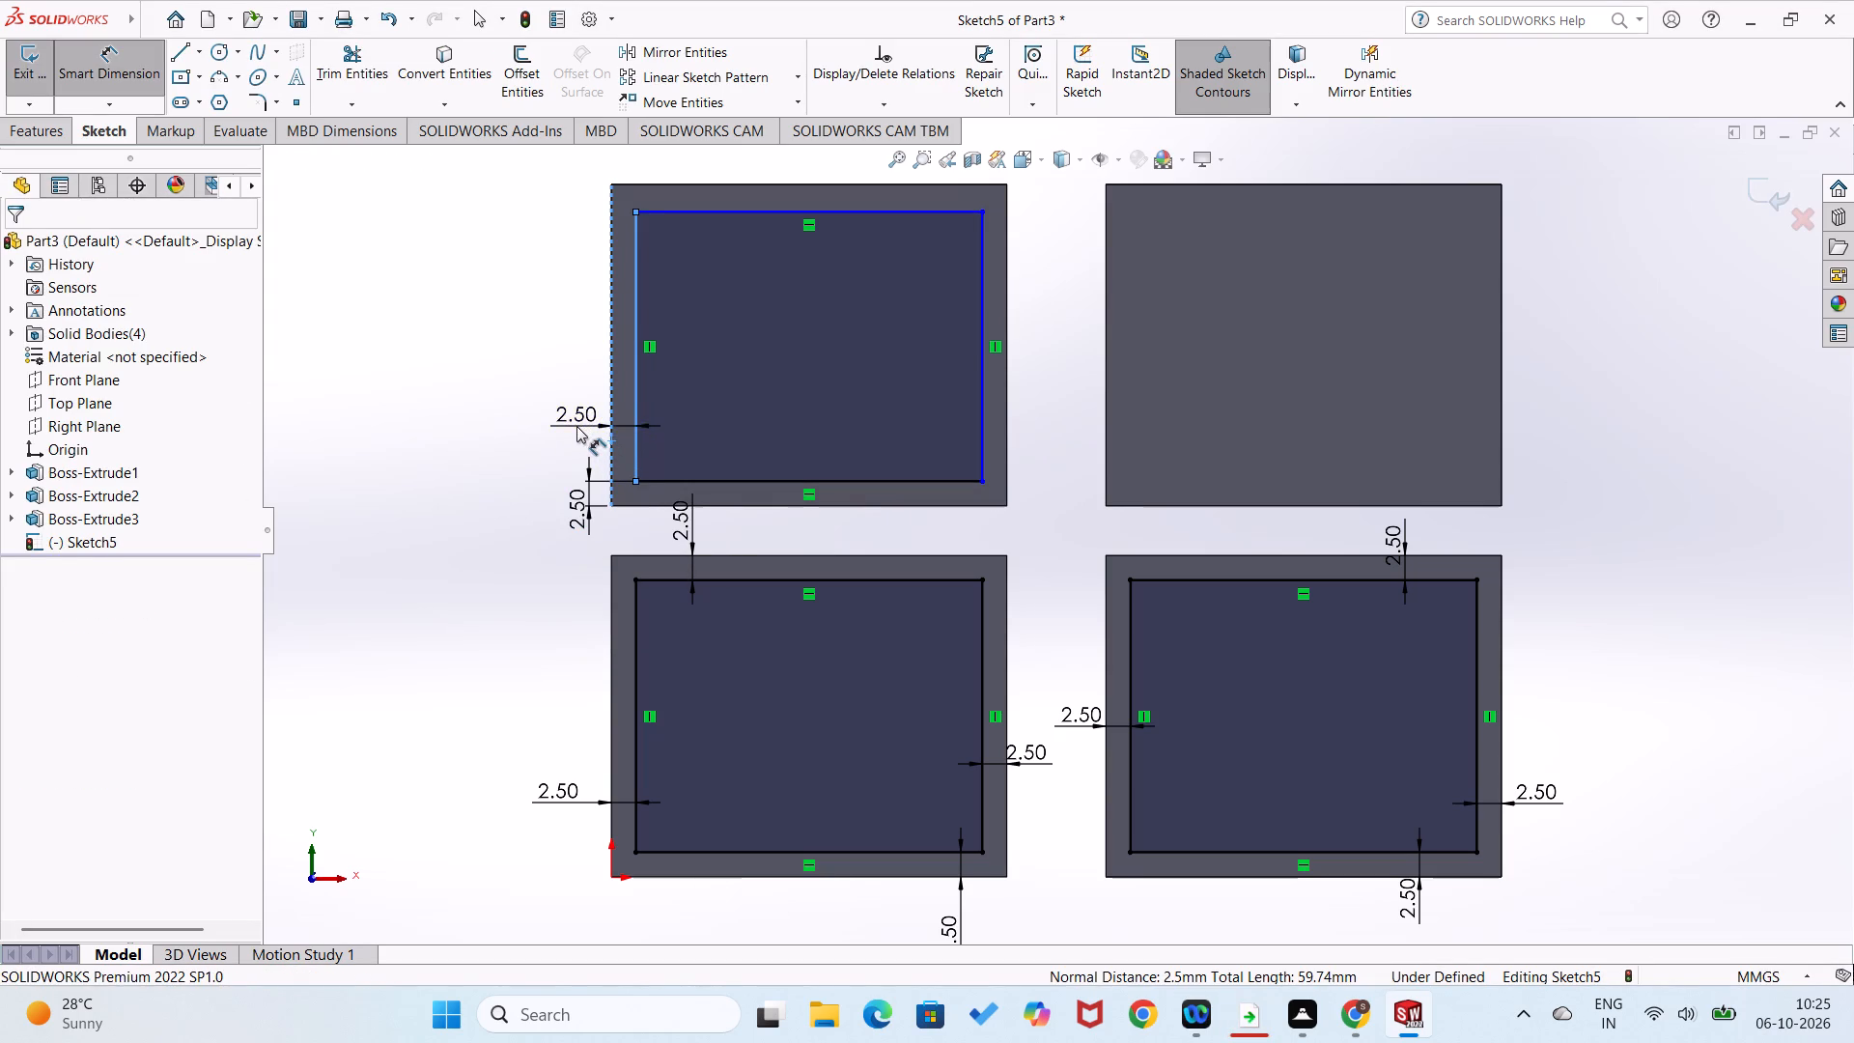
click(495, 405)
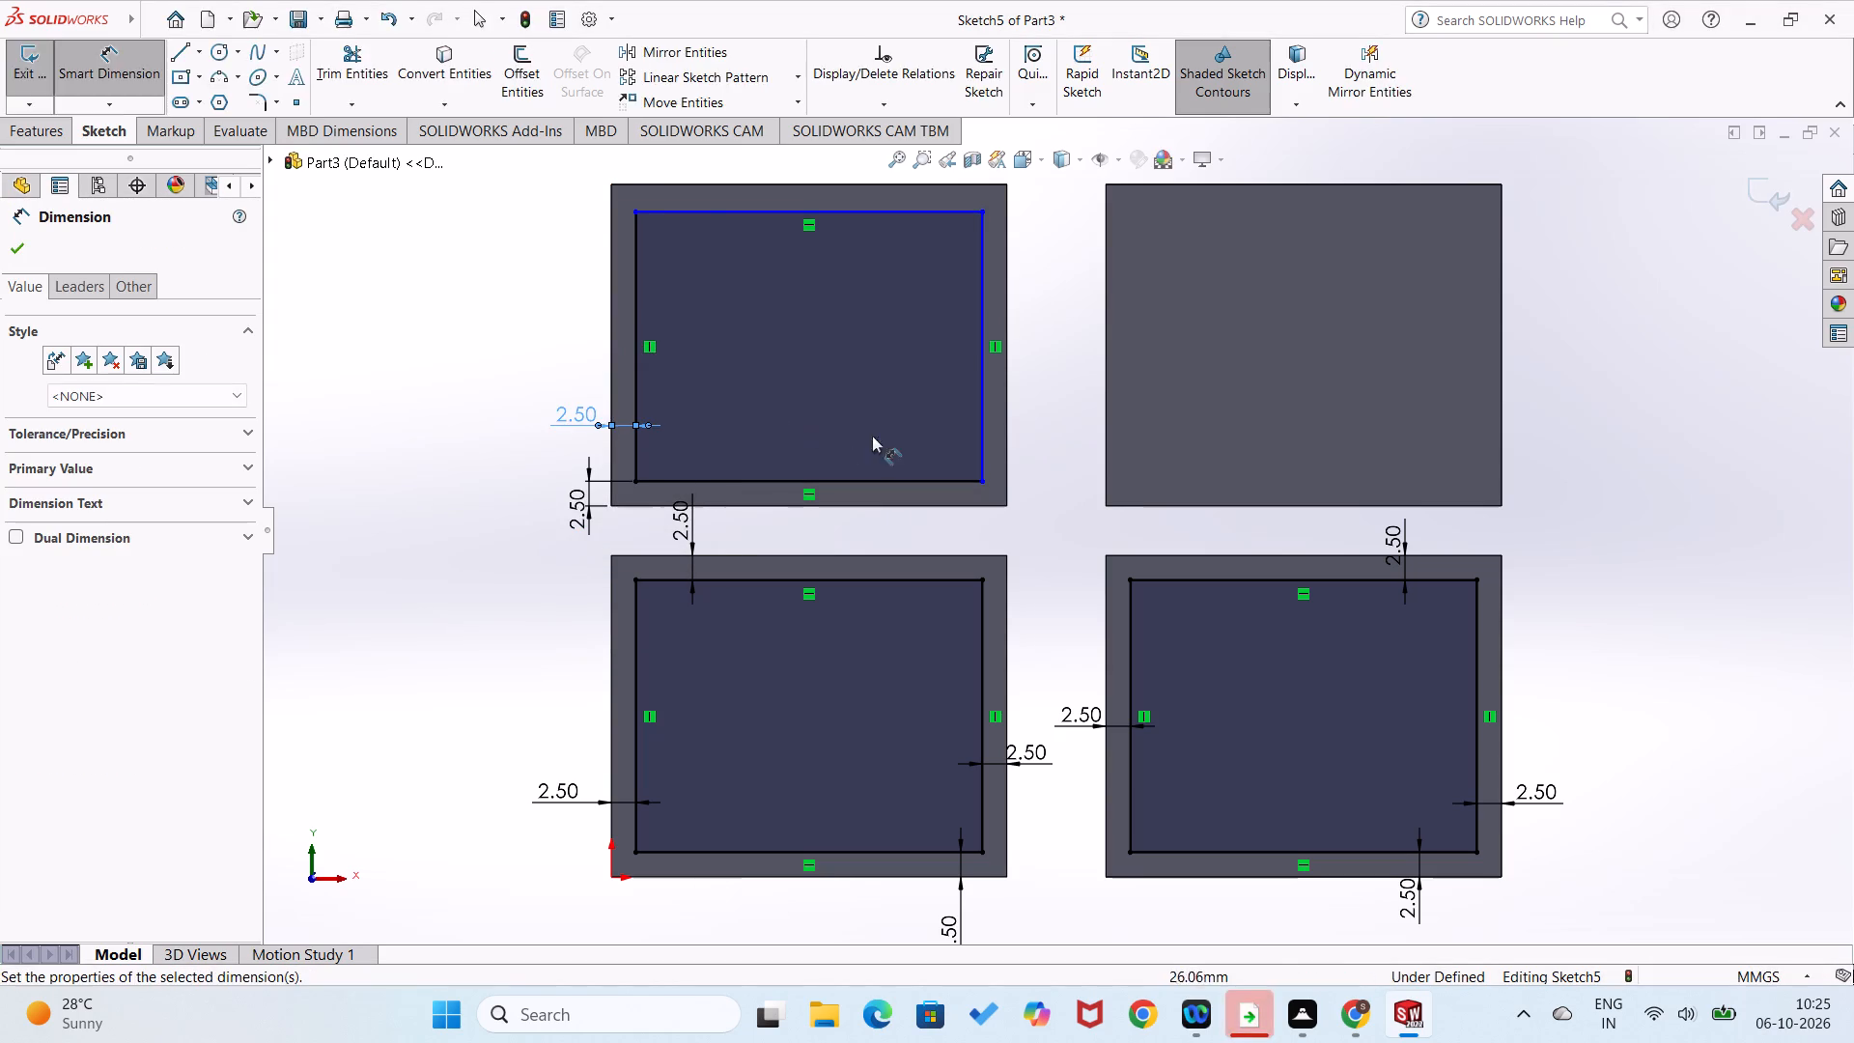
Dimension the rectangle's right and top edges 2.5 mm from the matching edges of the upper-left plate.
click(979, 435)
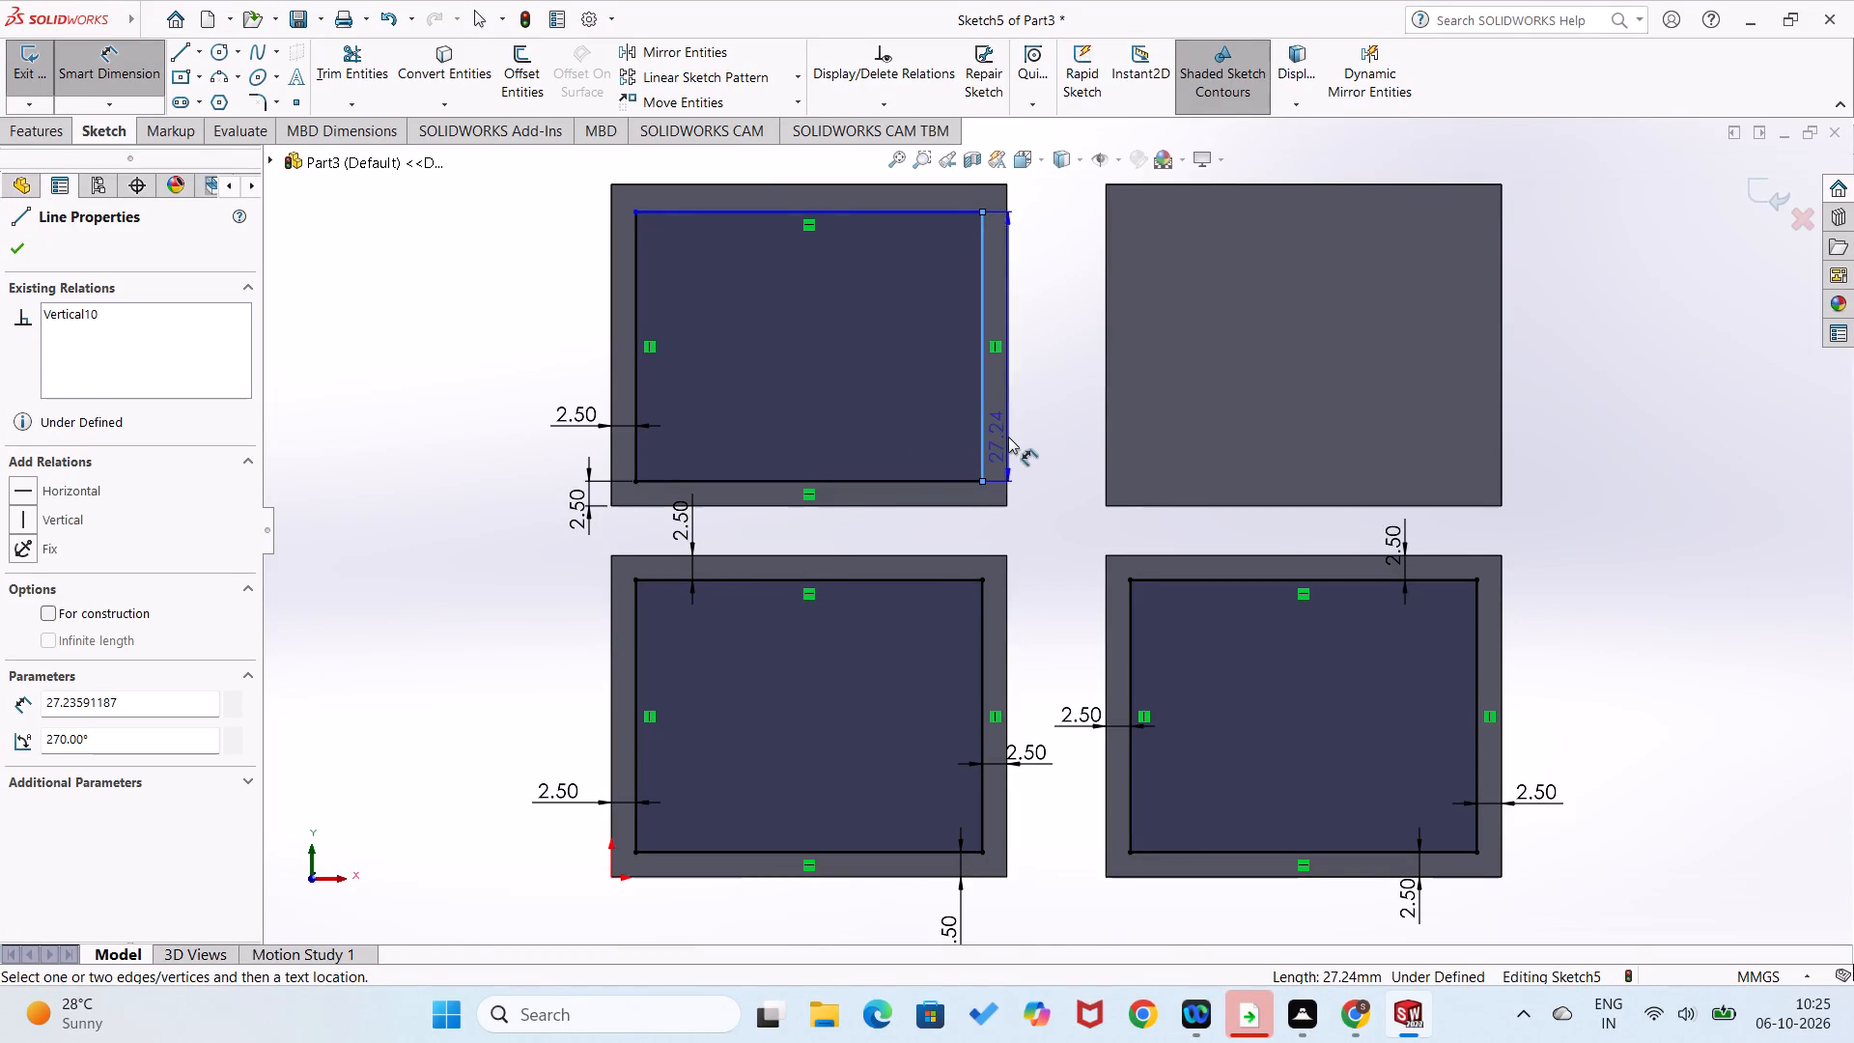
click(1006, 437)
click(1039, 433)
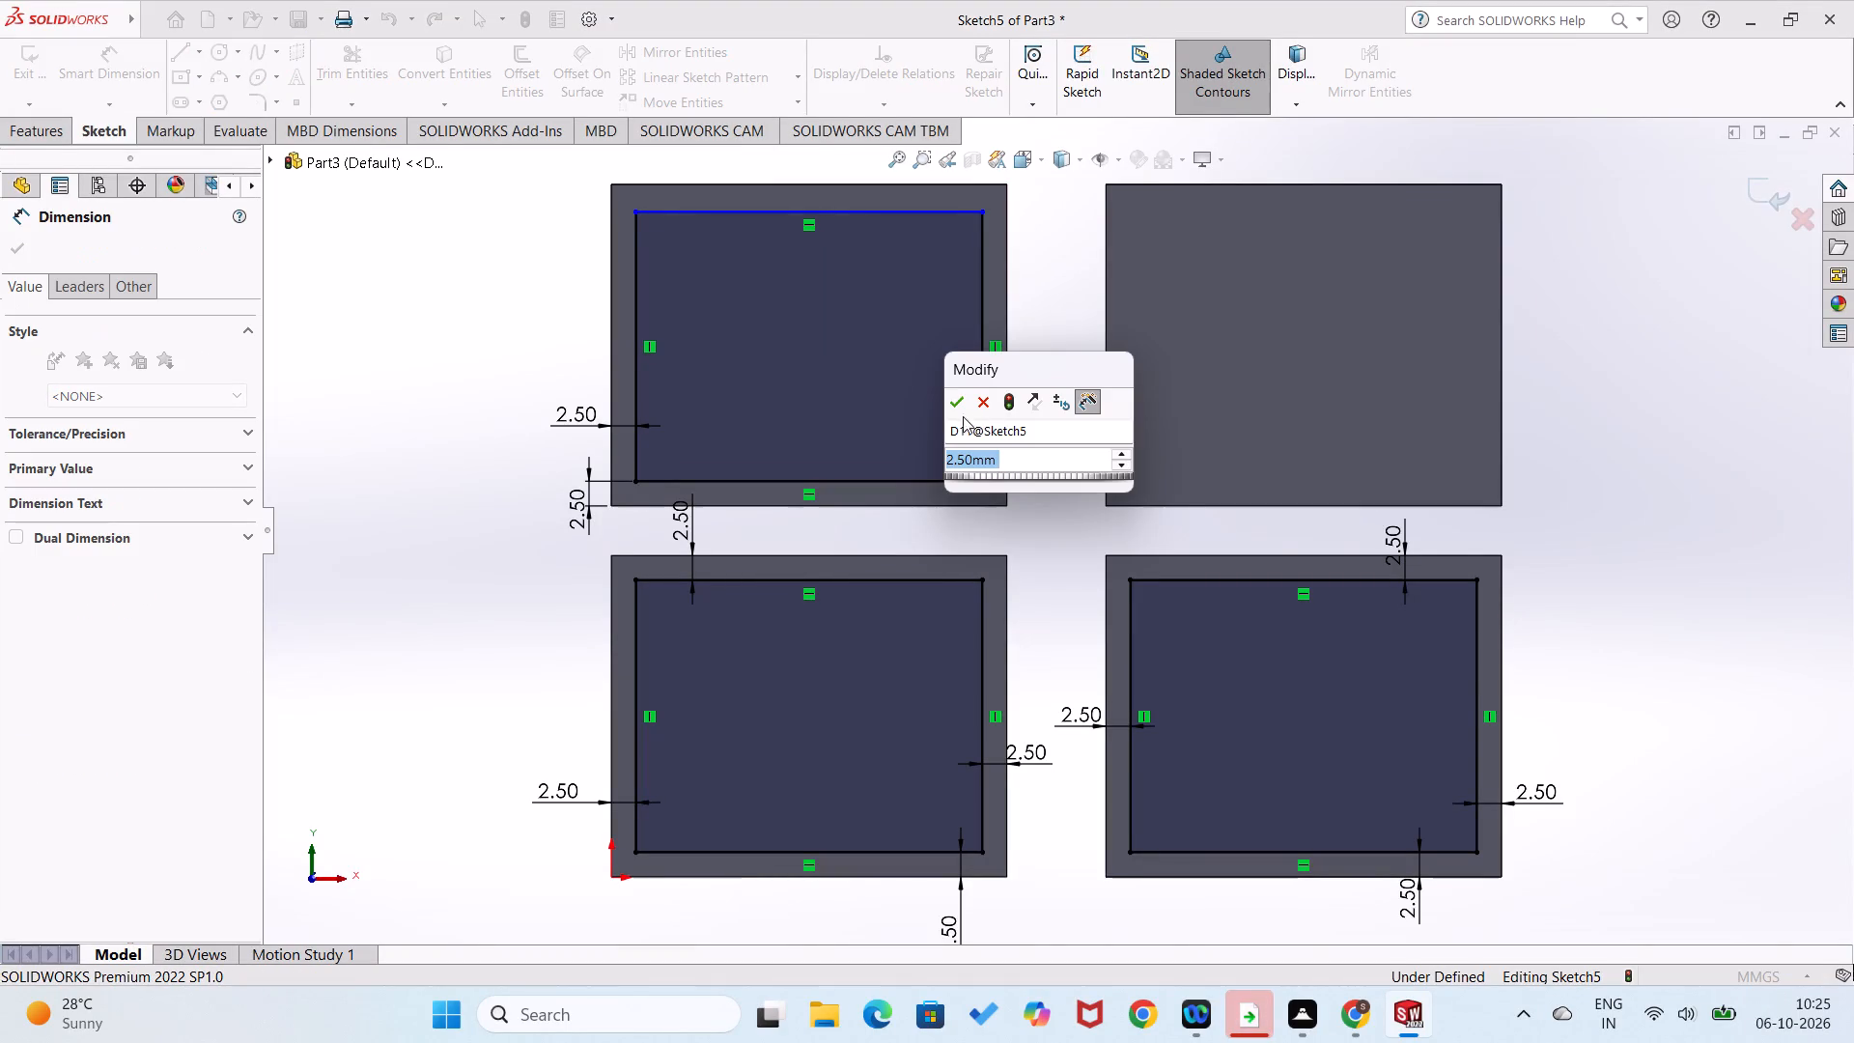
click(952, 409)
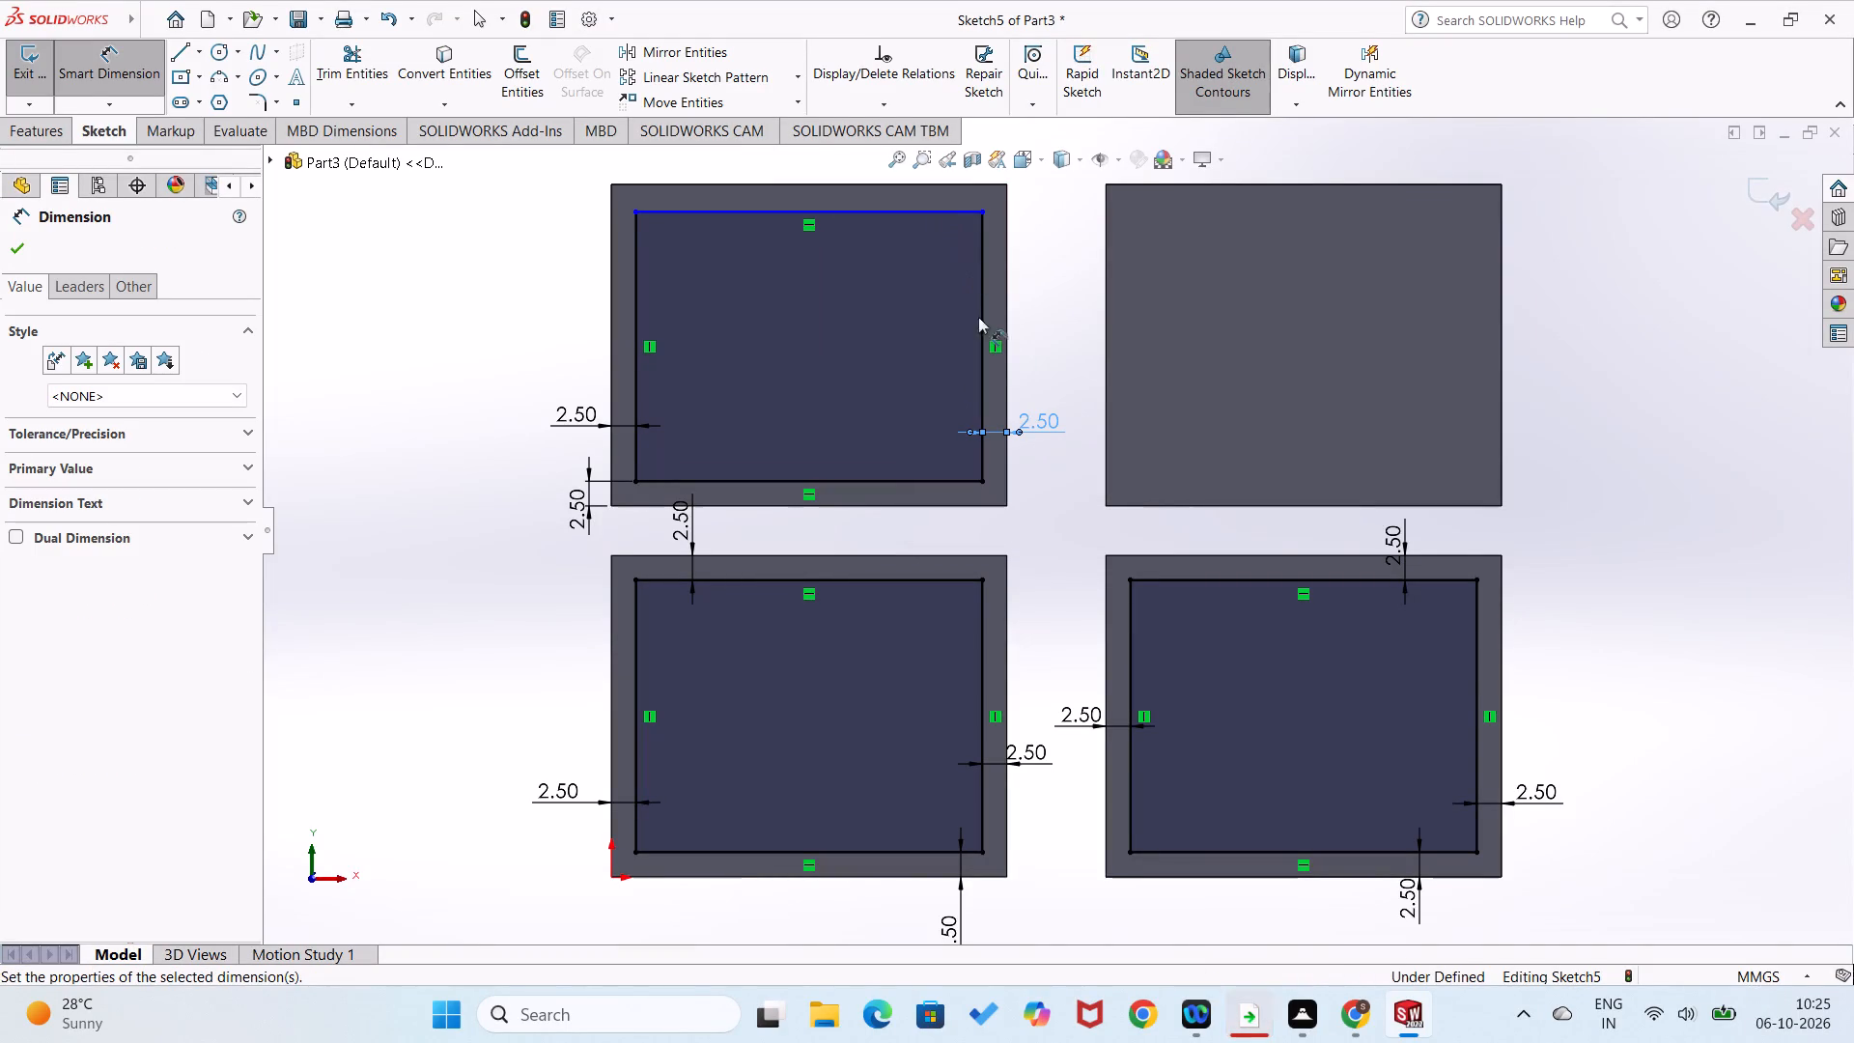
click(933, 211)
click(941, 185)
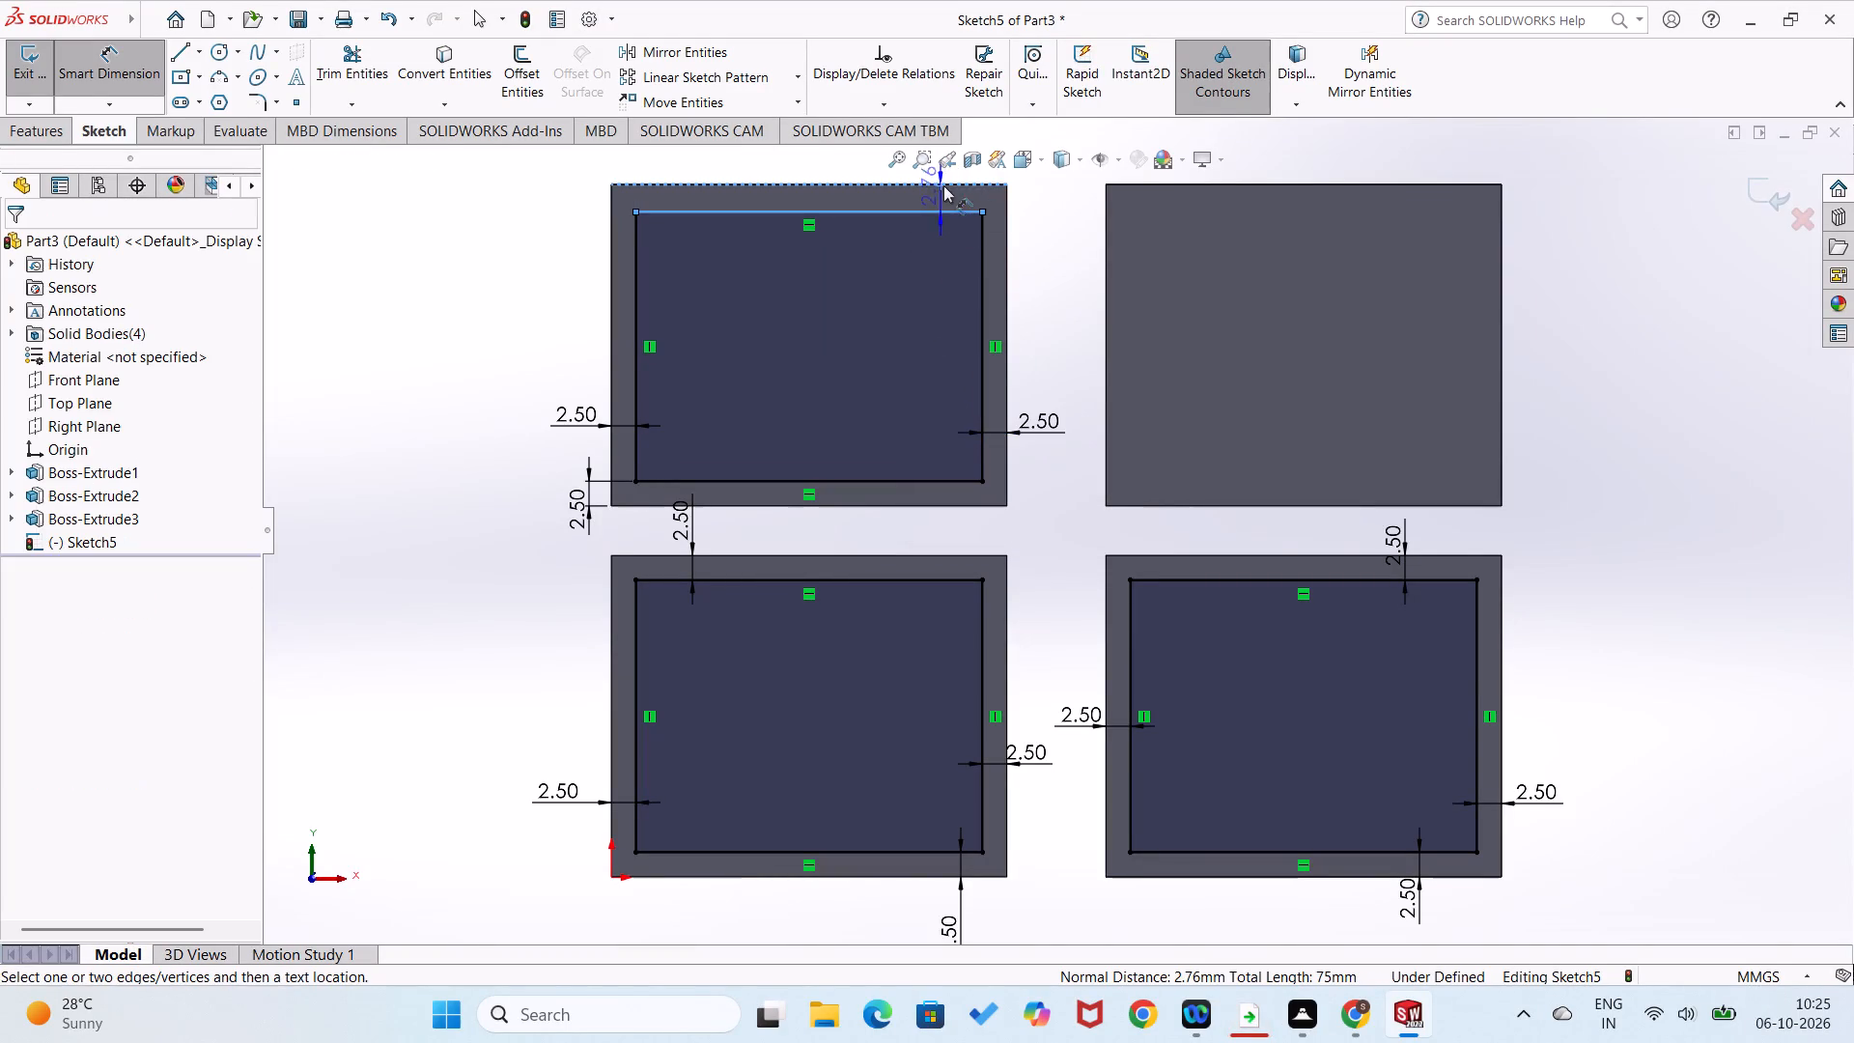
click(1067, 207)
text(2.5)
key(Return)
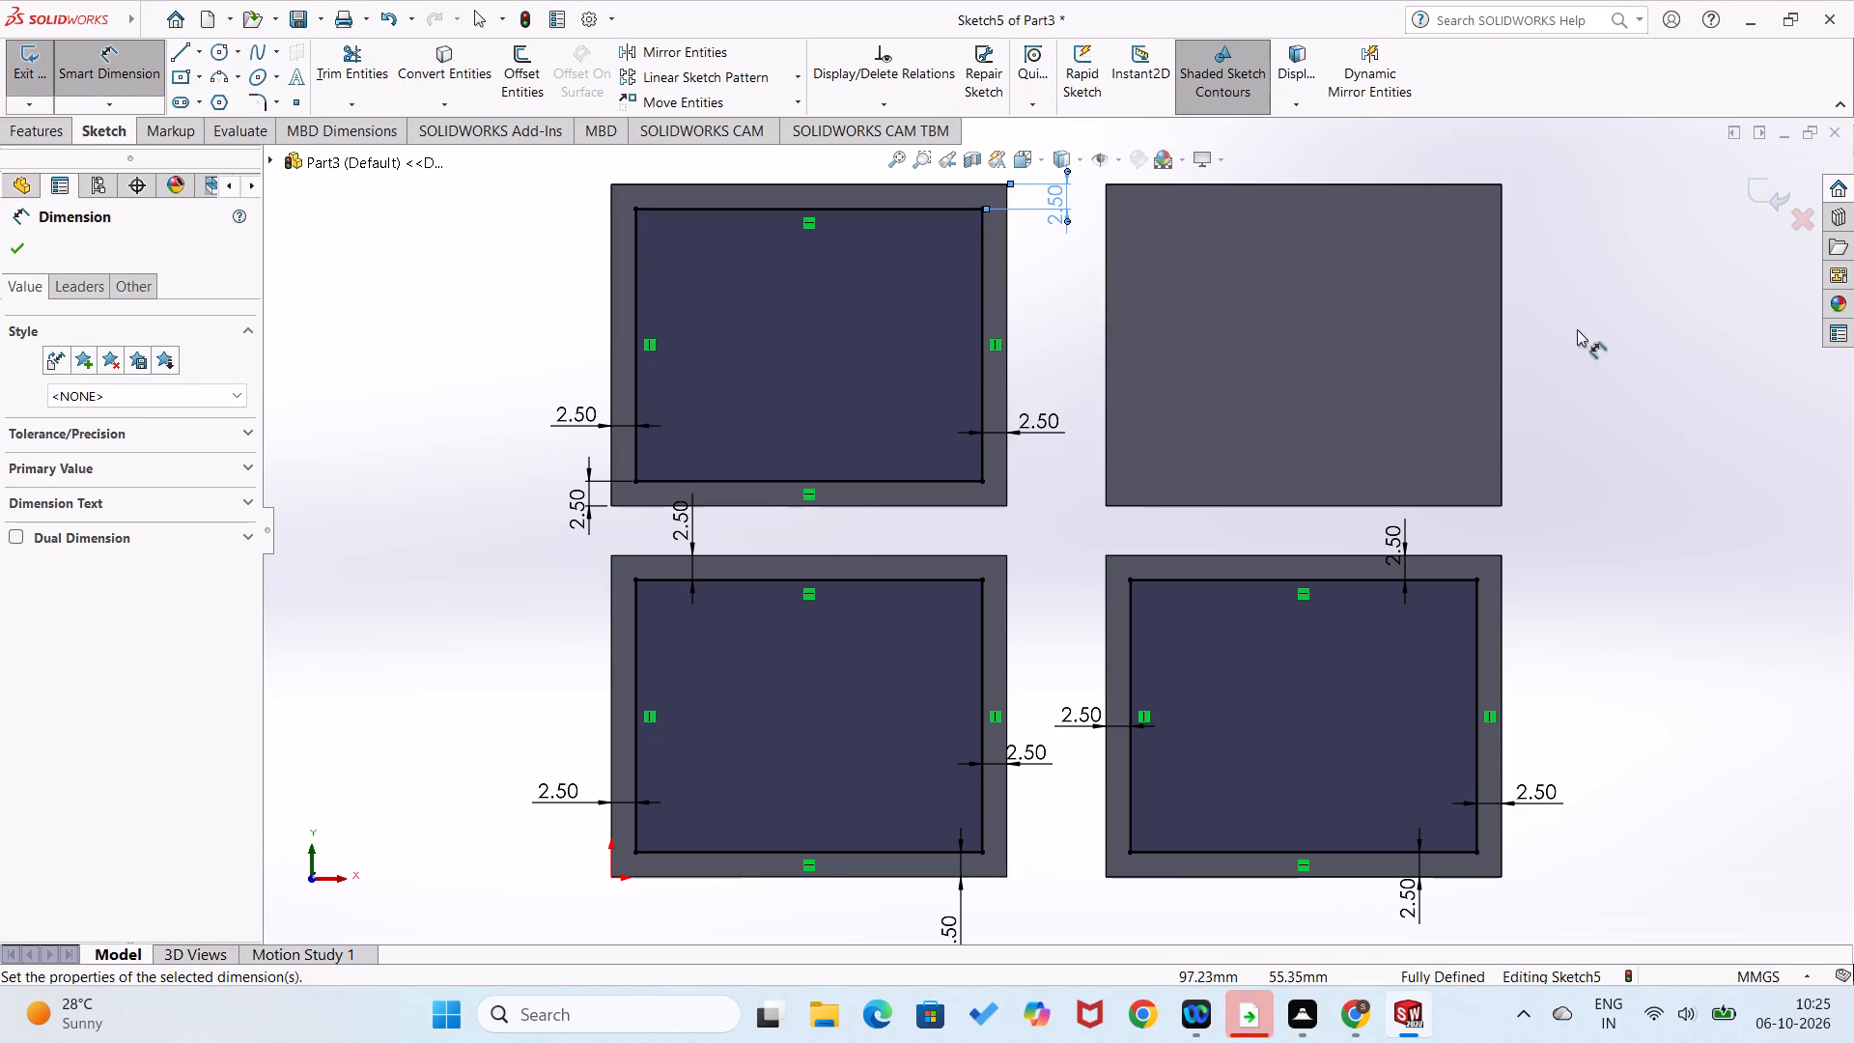
Sketch a corner rectangle about 35 mm wide inside the upper-right plate's face, aligned with the neighbouring rectangles.
right_drag(1577, 329, 1583, 498)
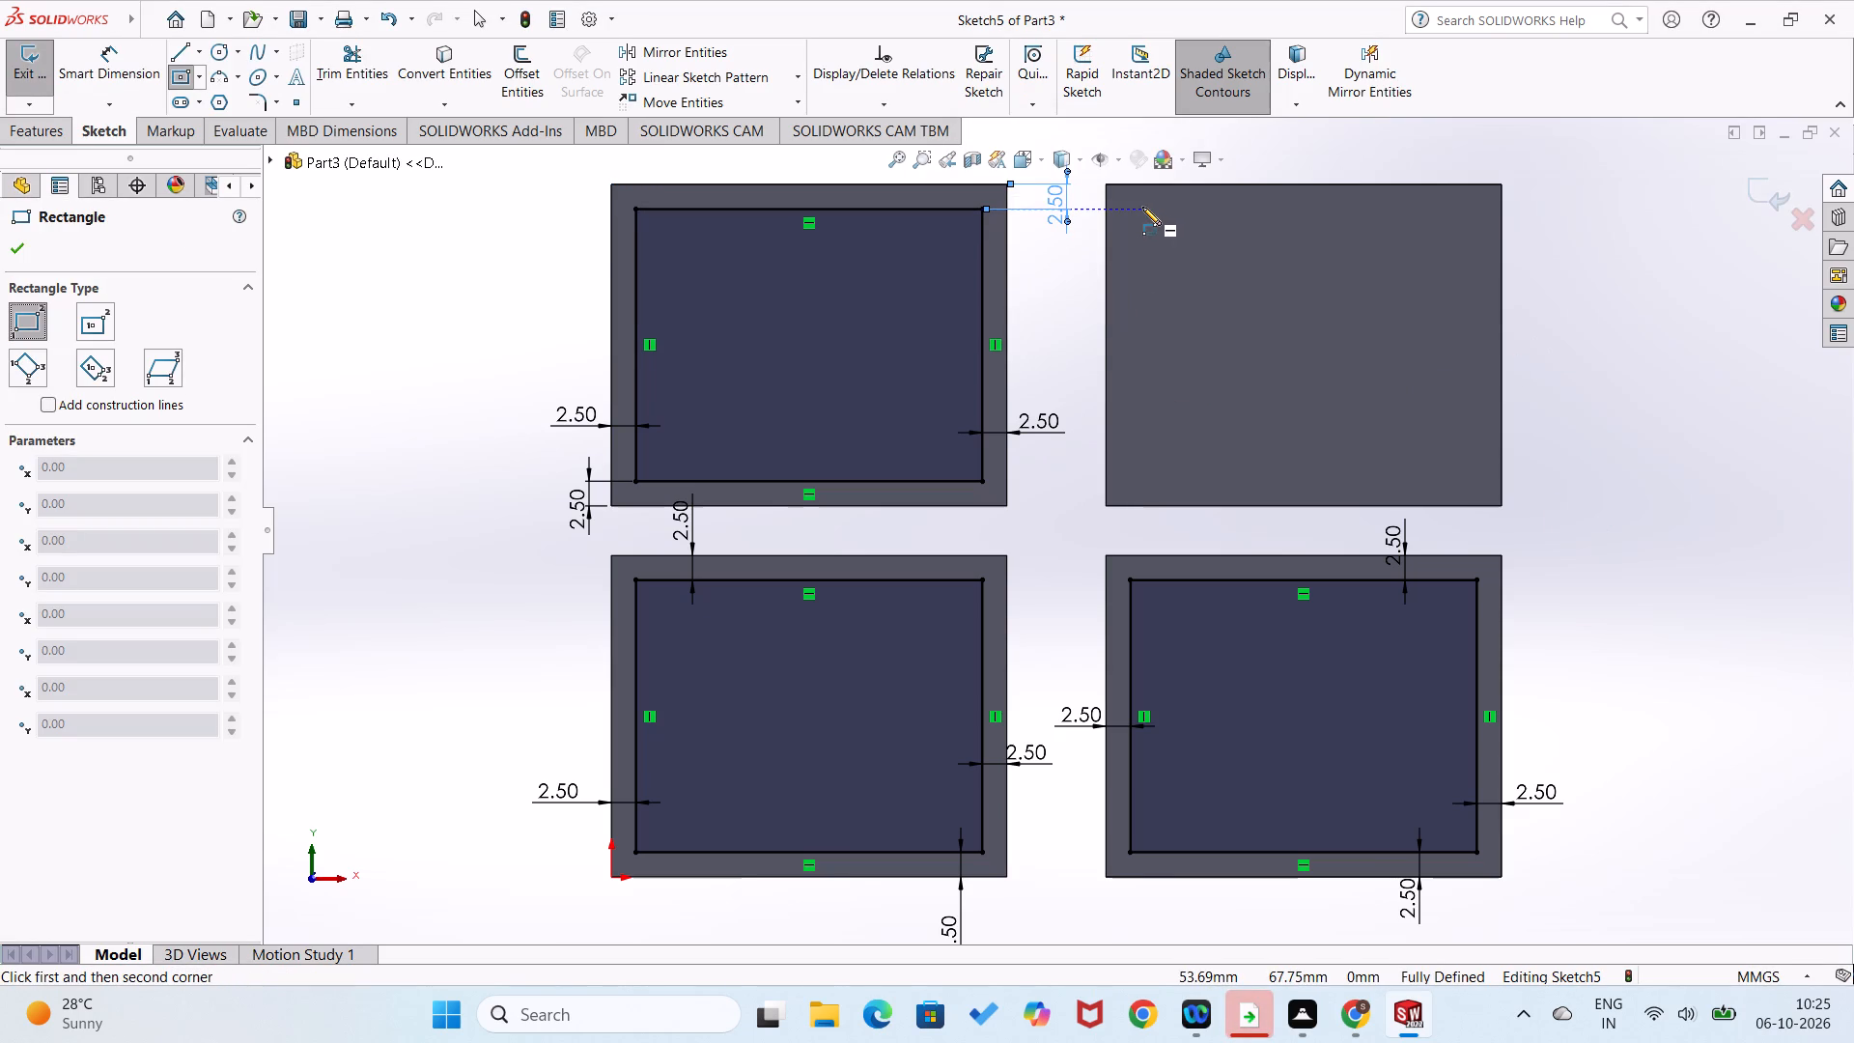
click(1133, 207)
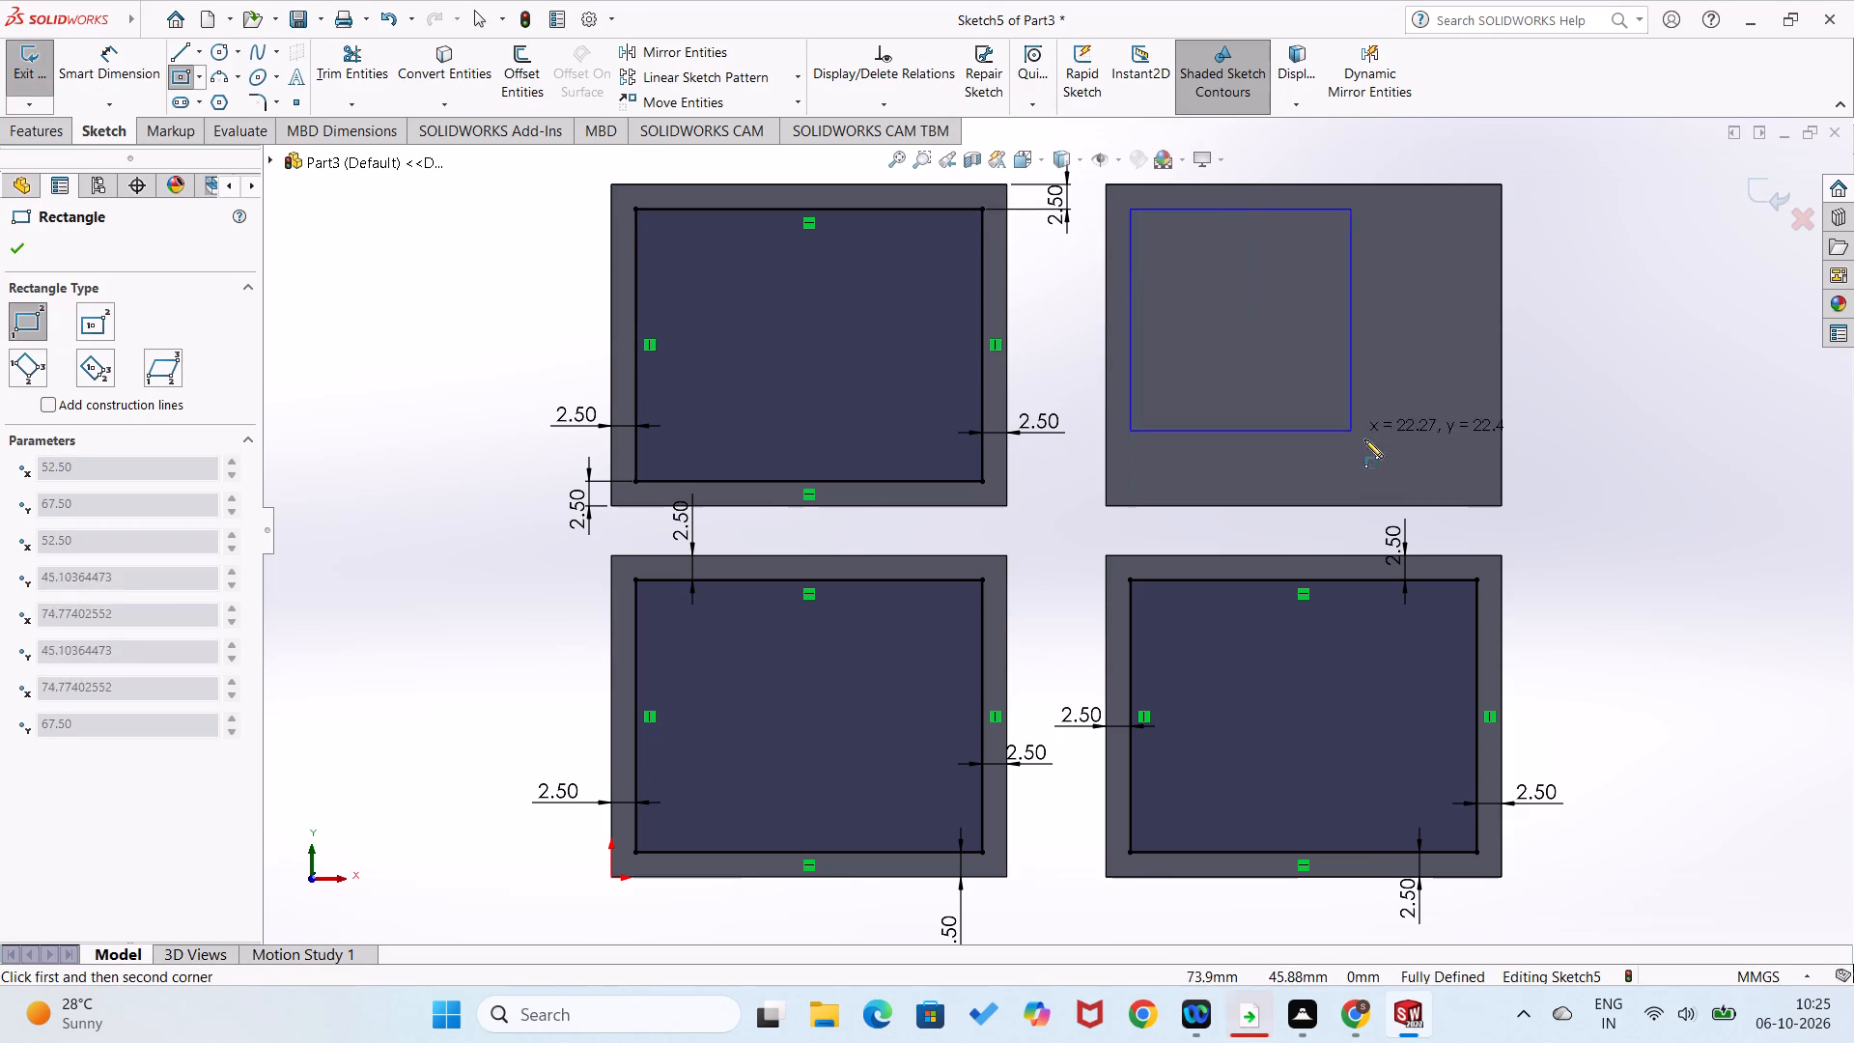
click(1475, 482)
Dimension the new rectangle's bottom, right and left edges 2.5 mm each from the matching edges of the upper-right plate.
right_drag(1592, 563, 1606, 433)
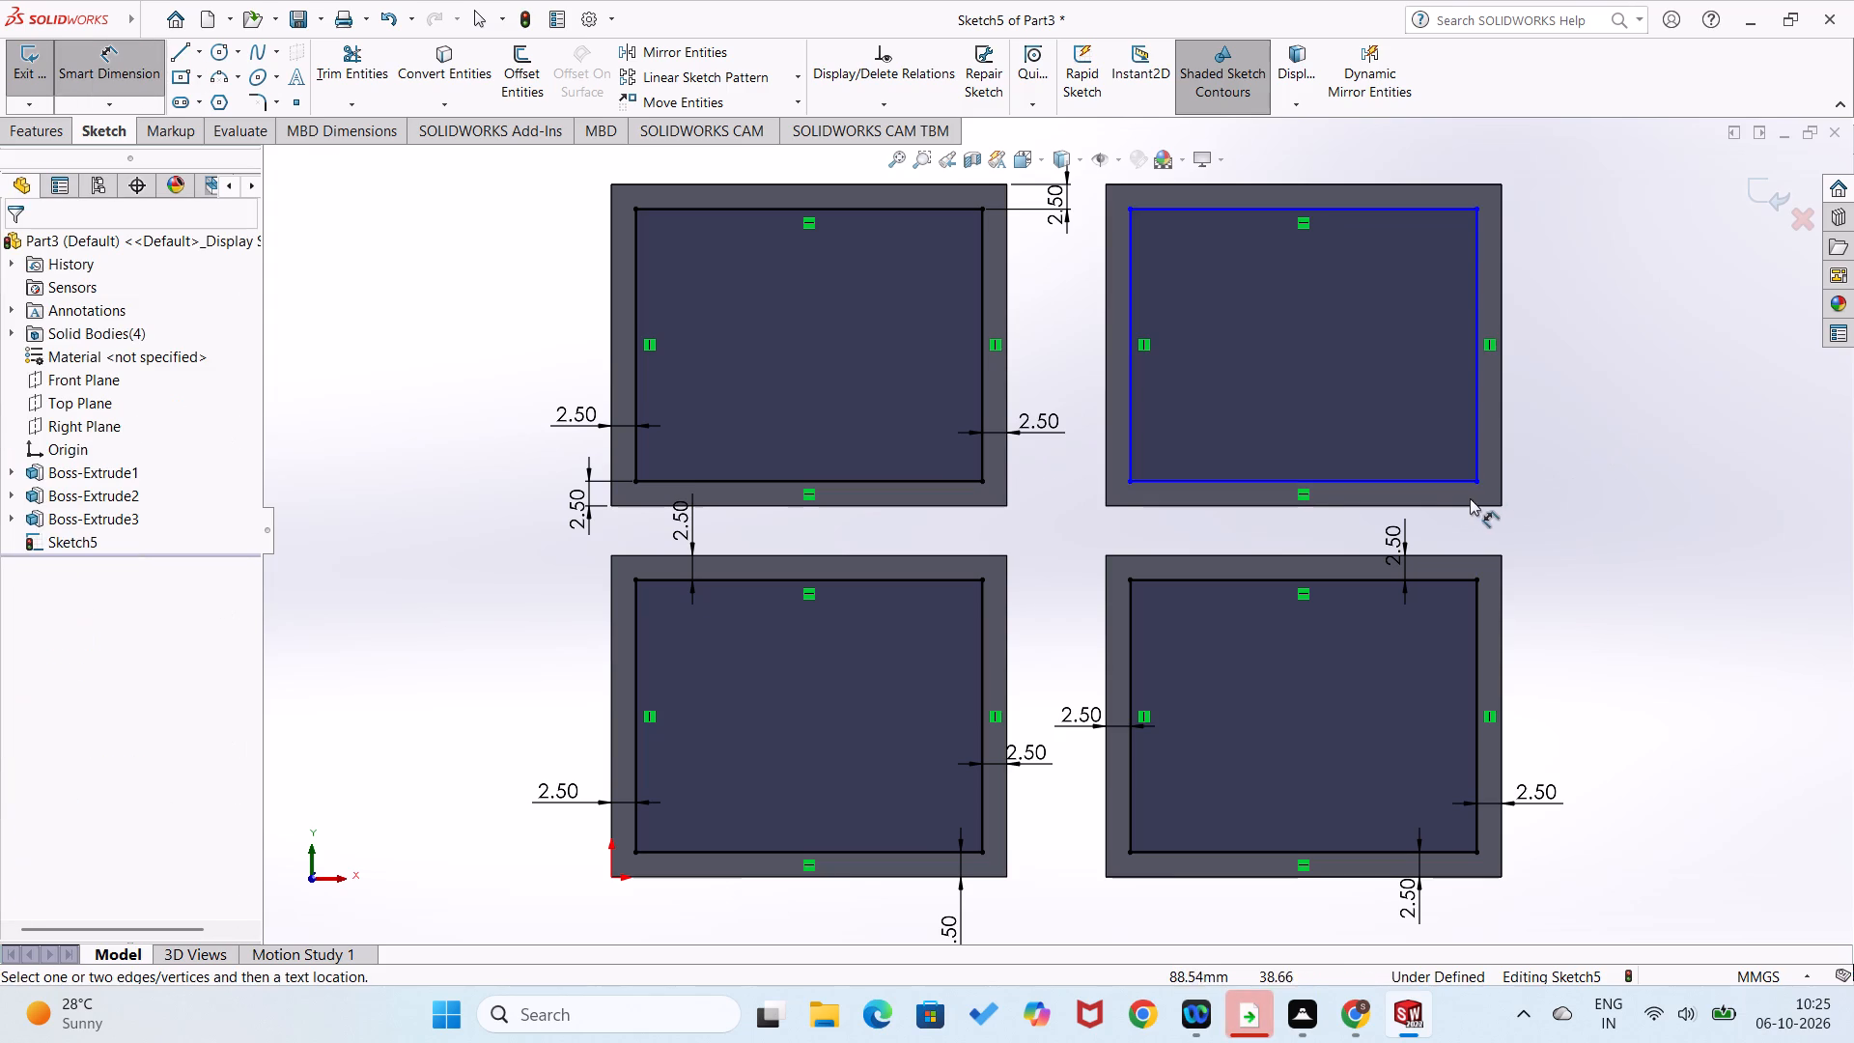
click(1441, 504)
click(1440, 481)
click(1538, 481)
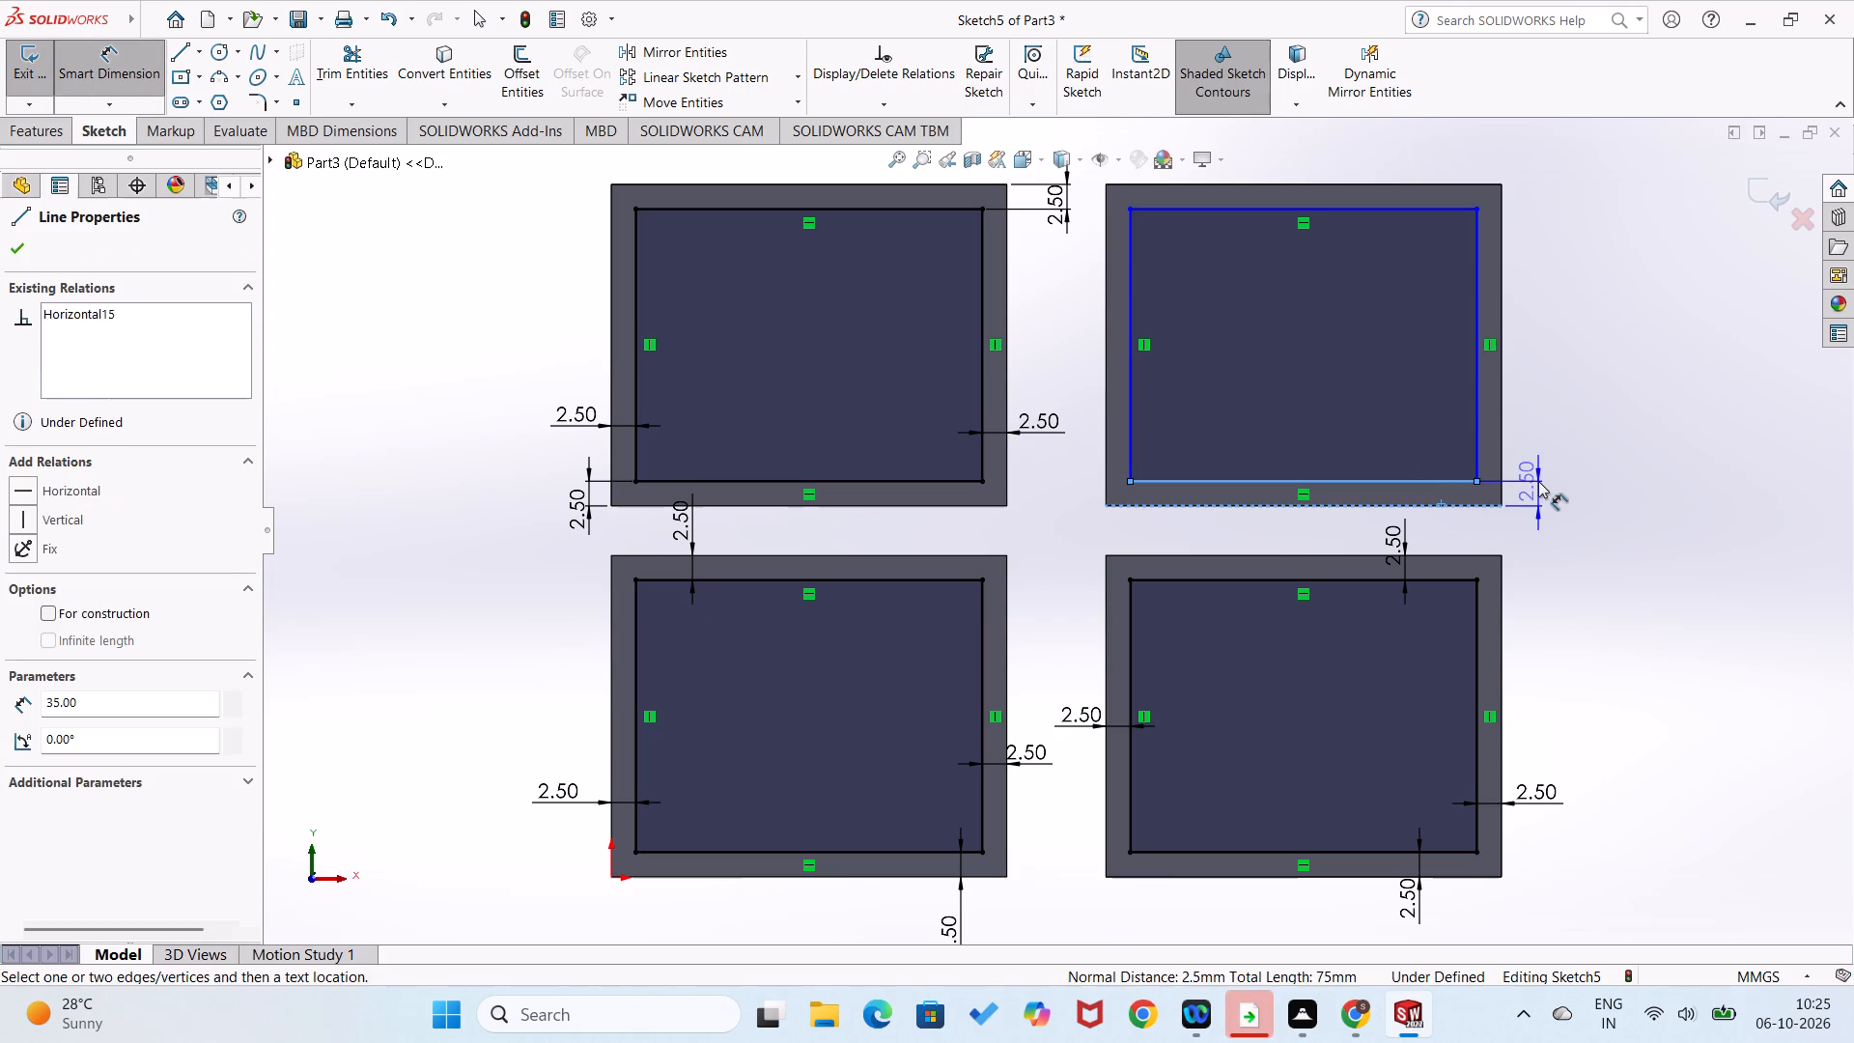
click(1461, 450)
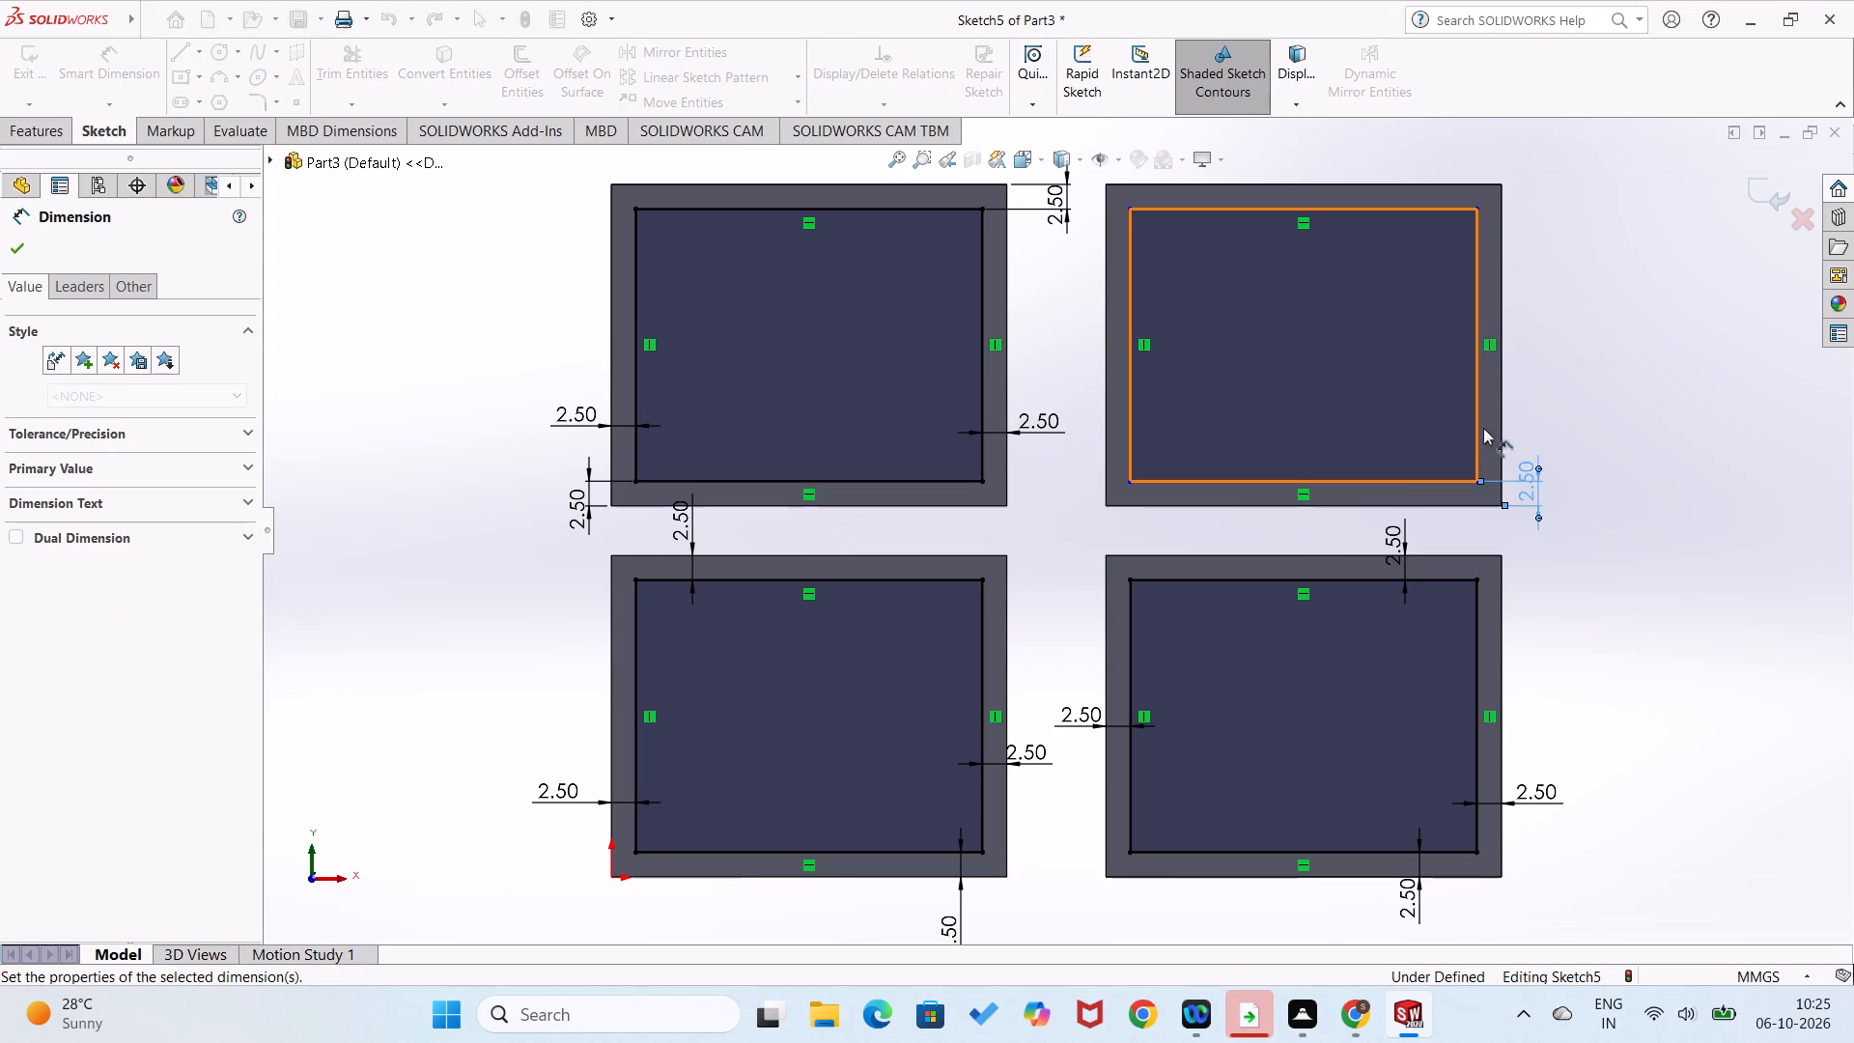
click(1474, 428)
click(1502, 428)
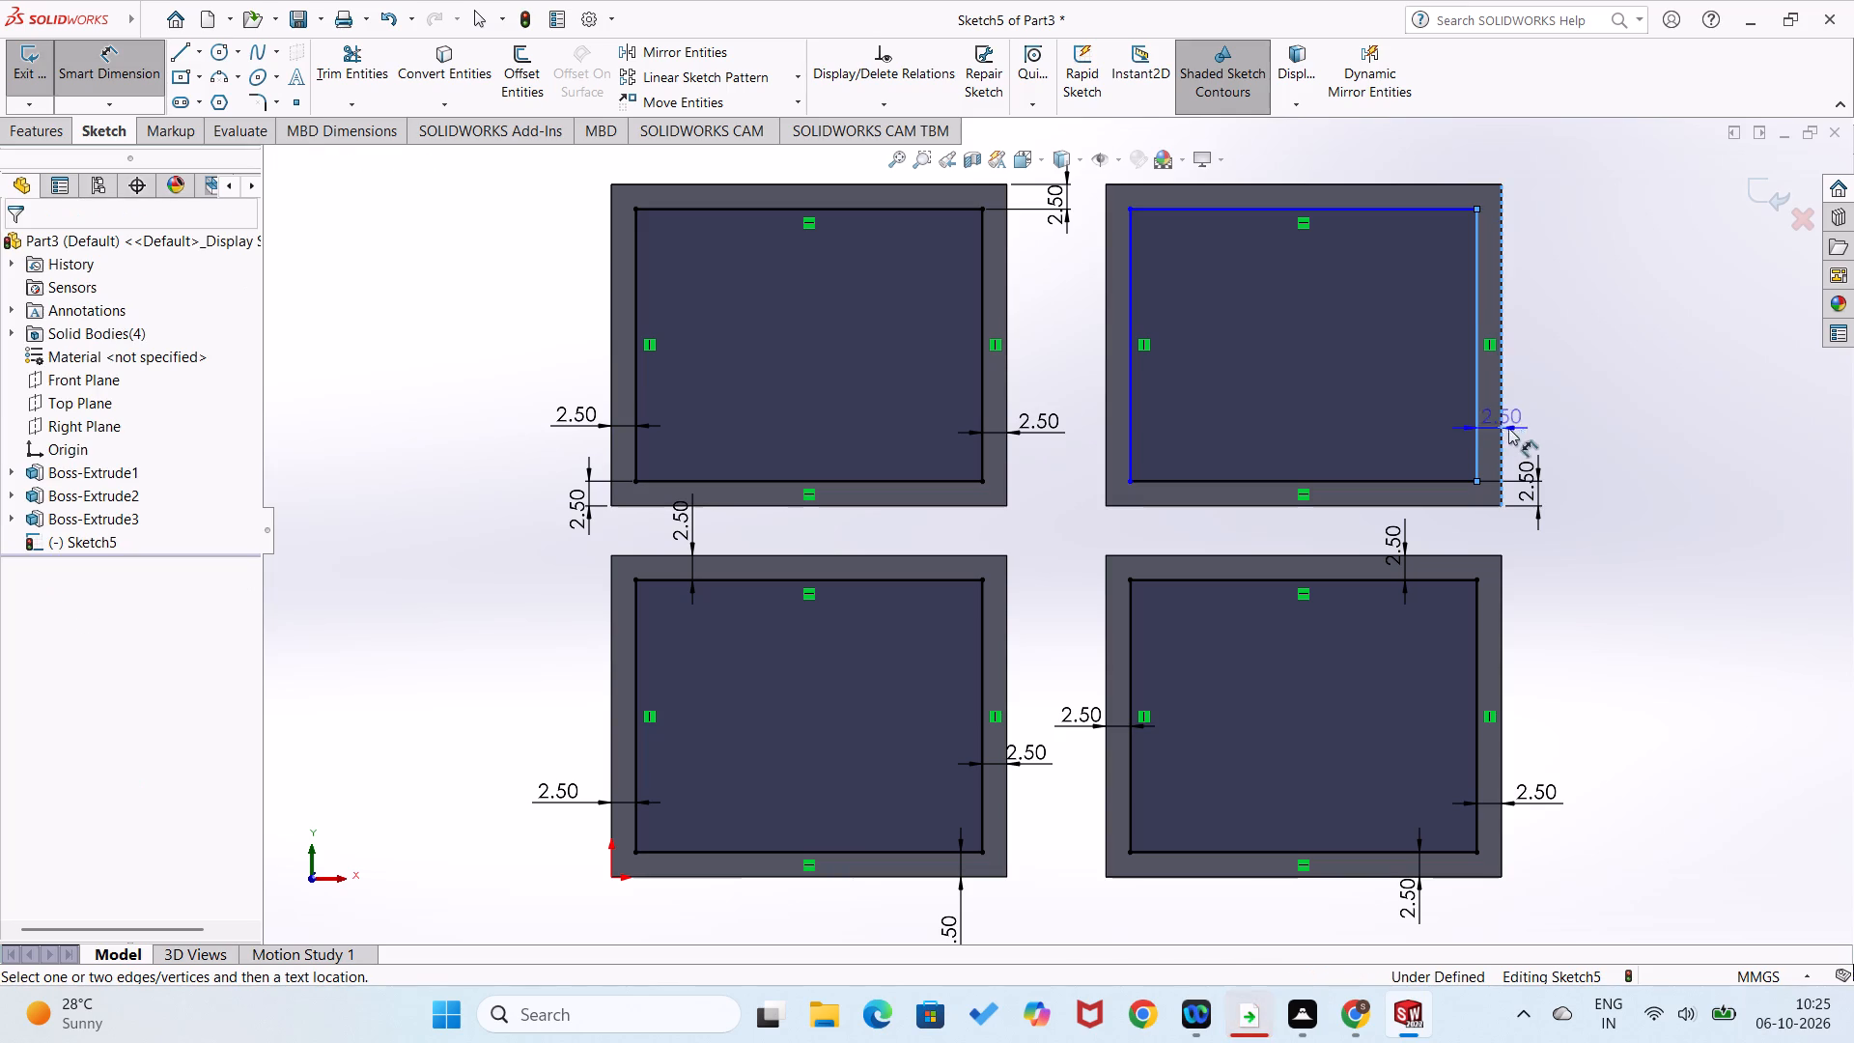
click(1536, 417)
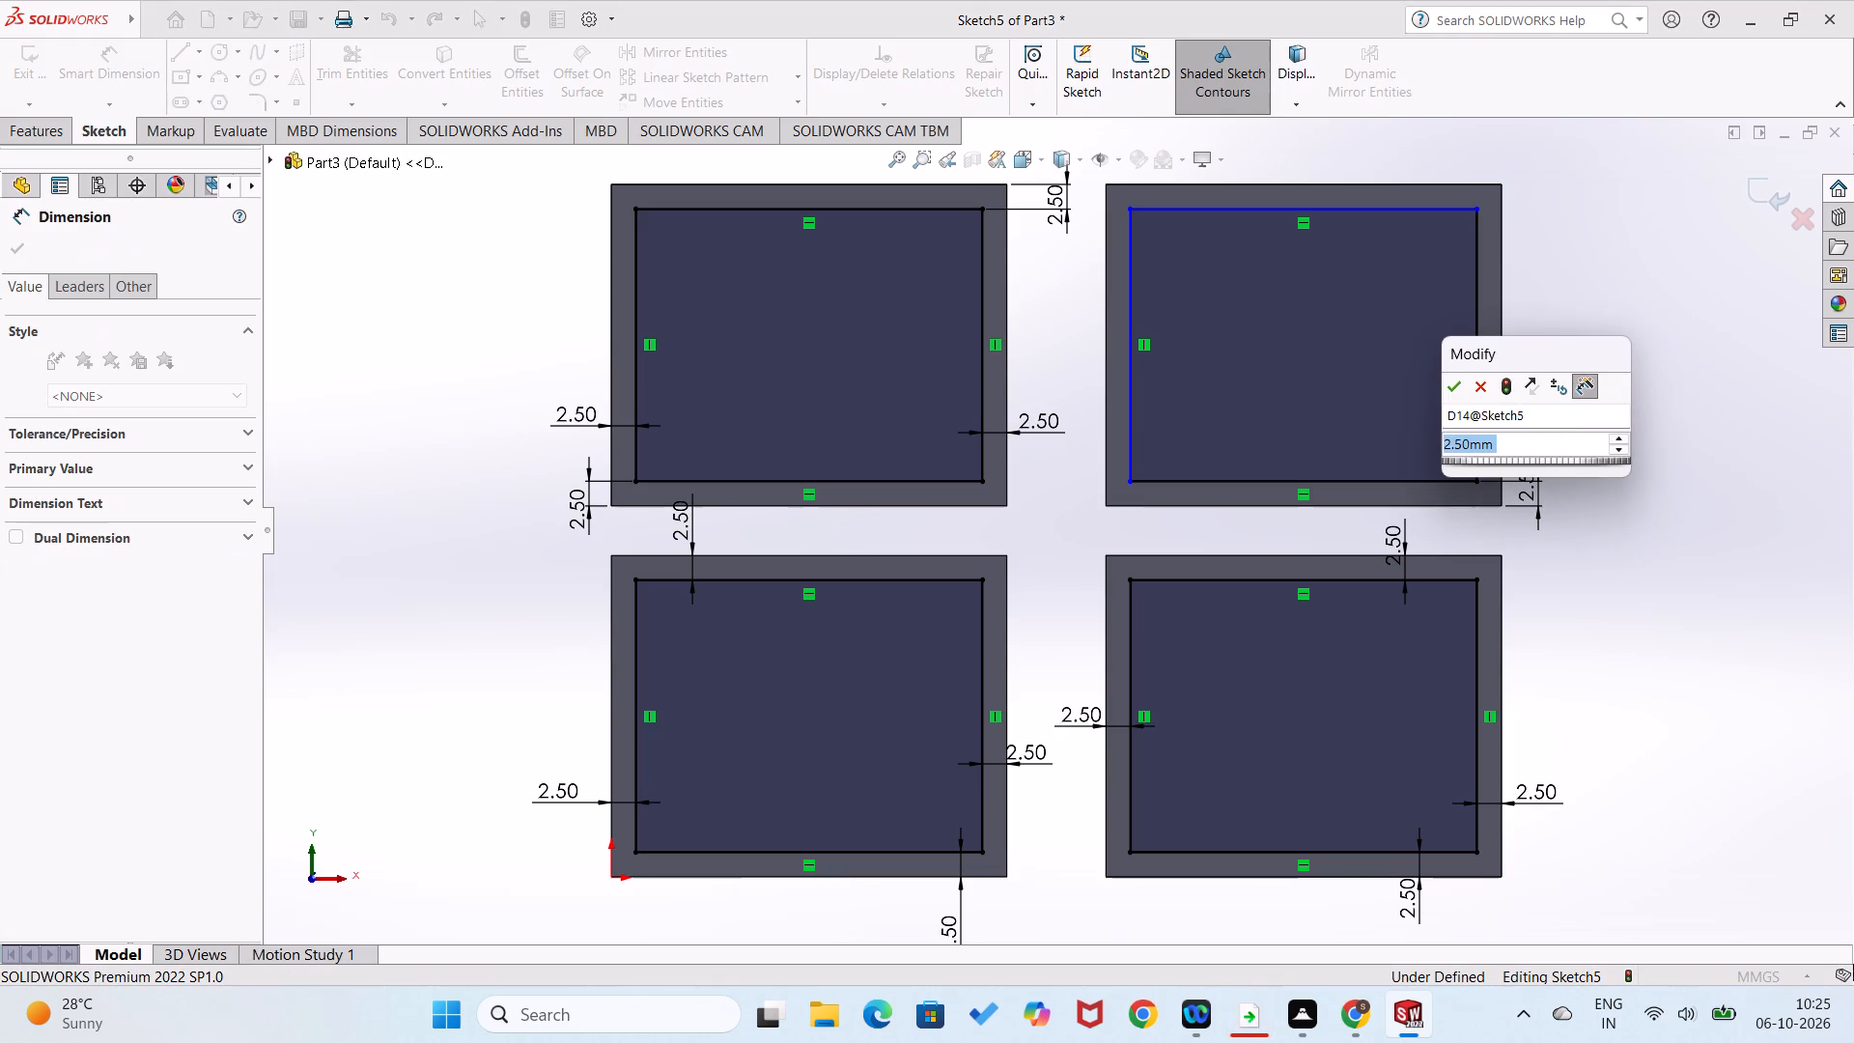
click(1454, 395)
click(1130, 442)
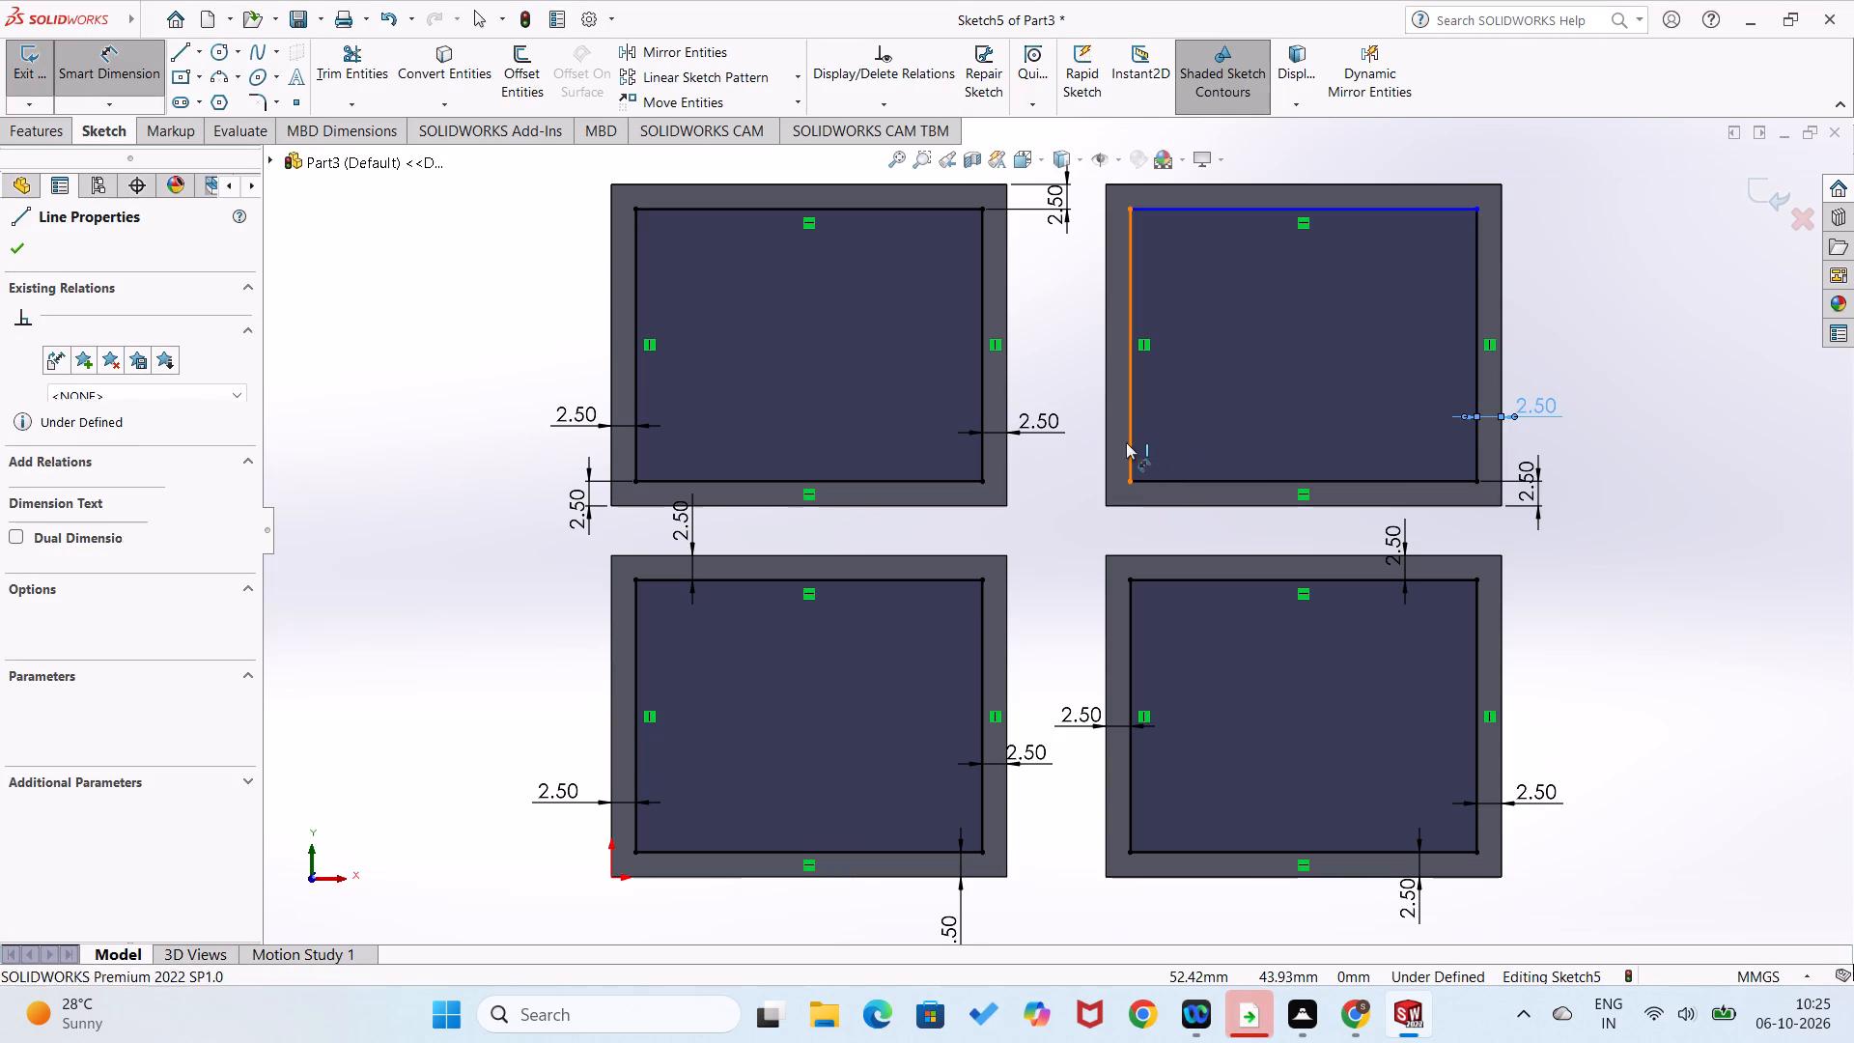
click(1106, 445)
click(1077, 437)
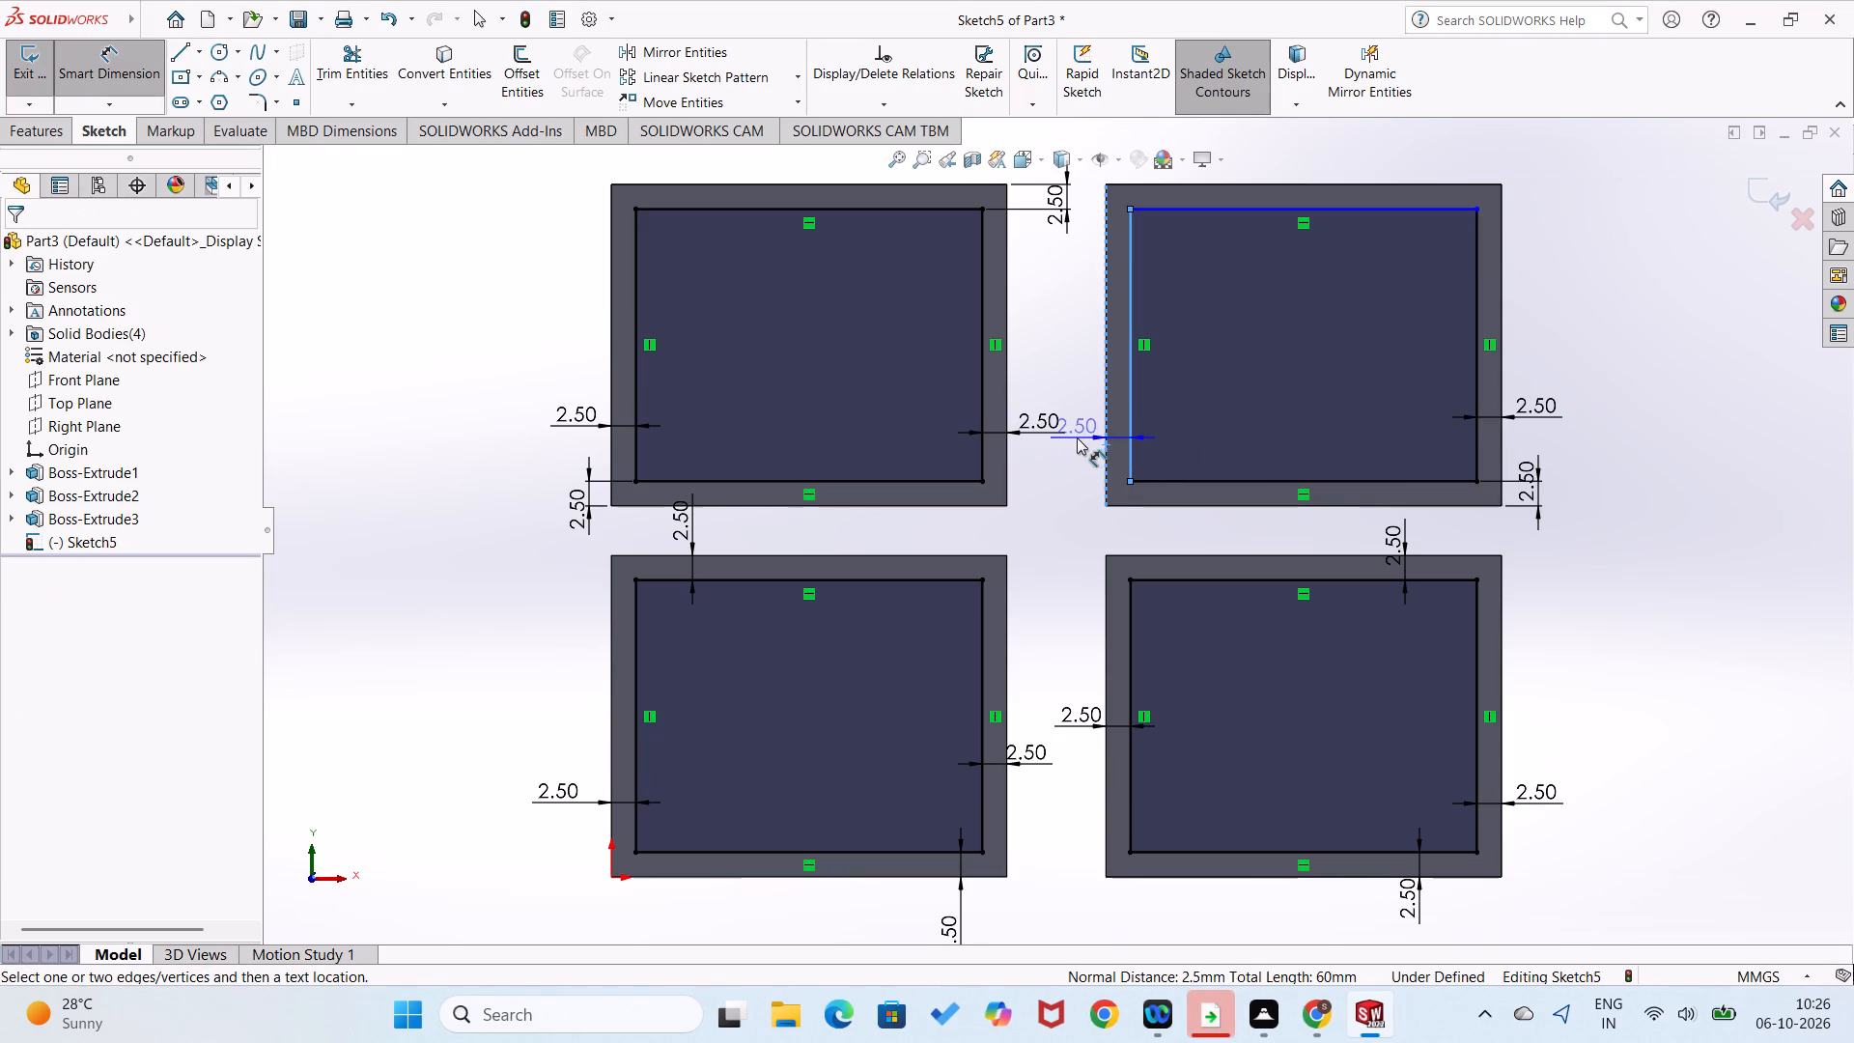
click(1001, 412)
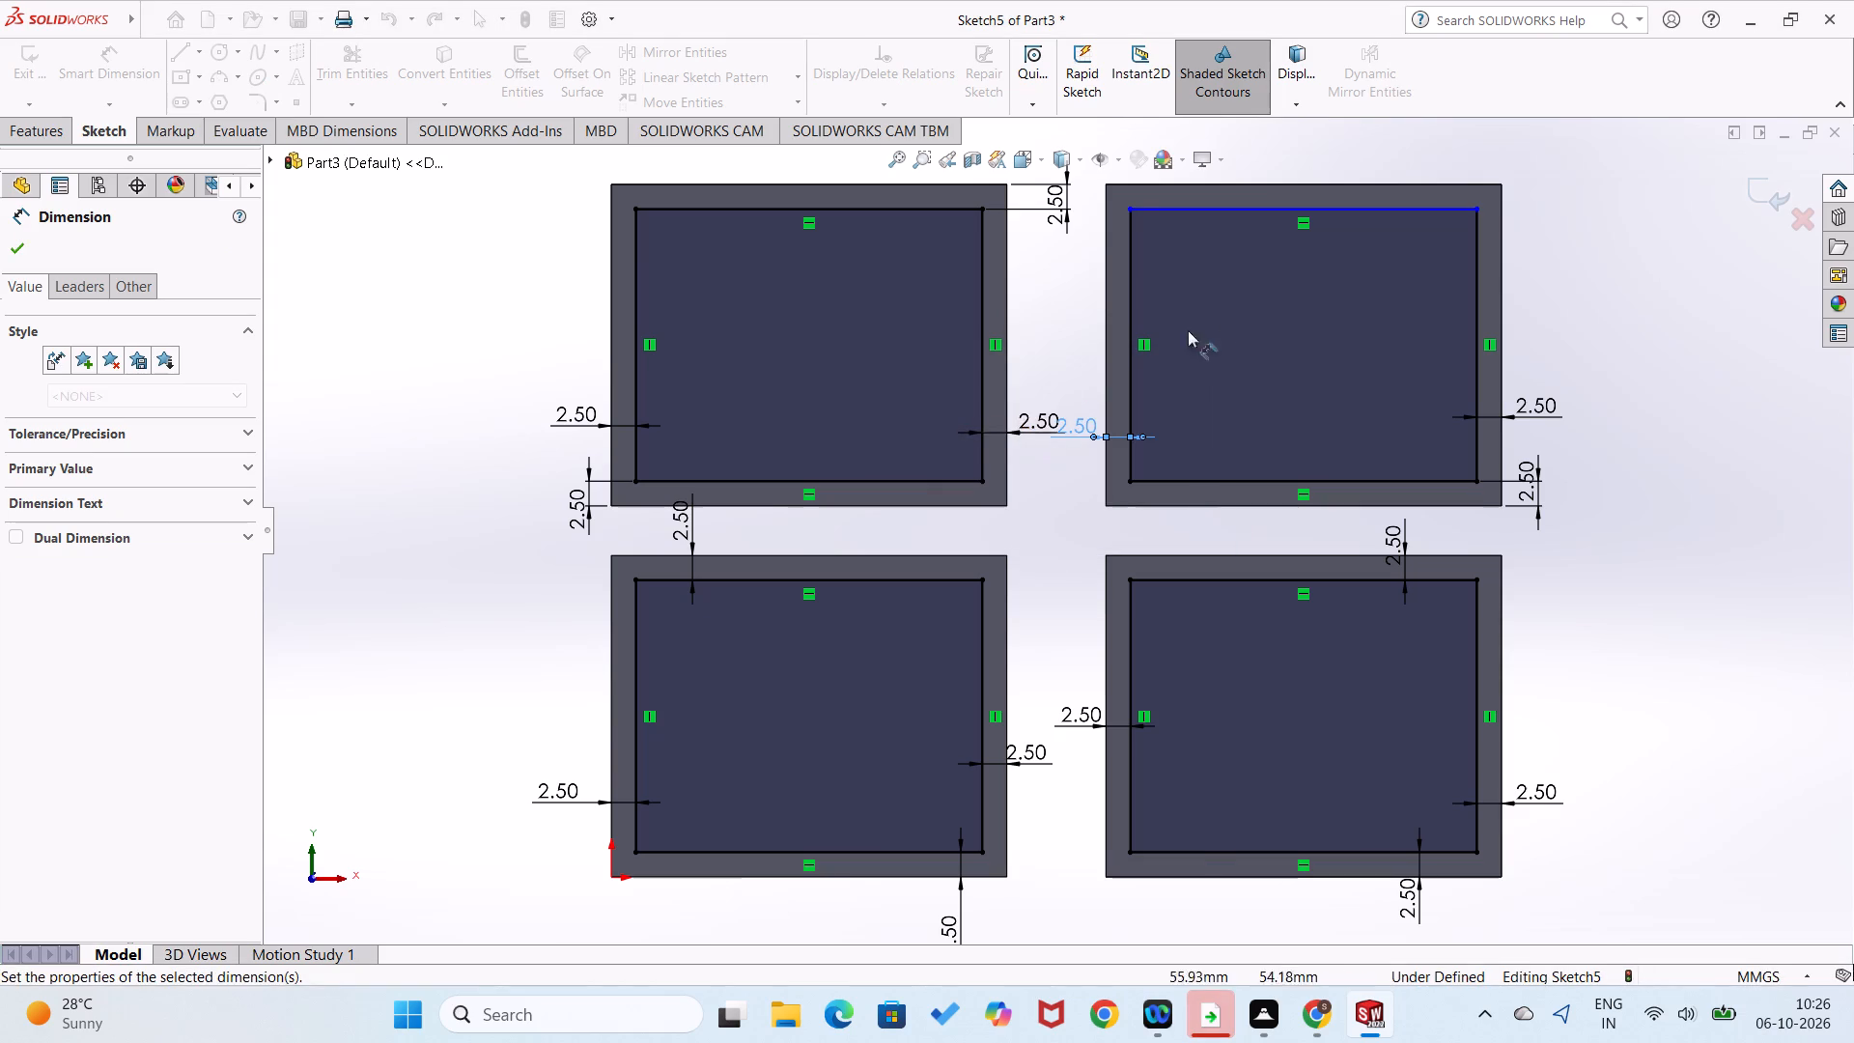
Dimension the rectangle's top edge 2.5 mm from the upper-right plate's top edge.
click(1372, 213)
click(1390, 183)
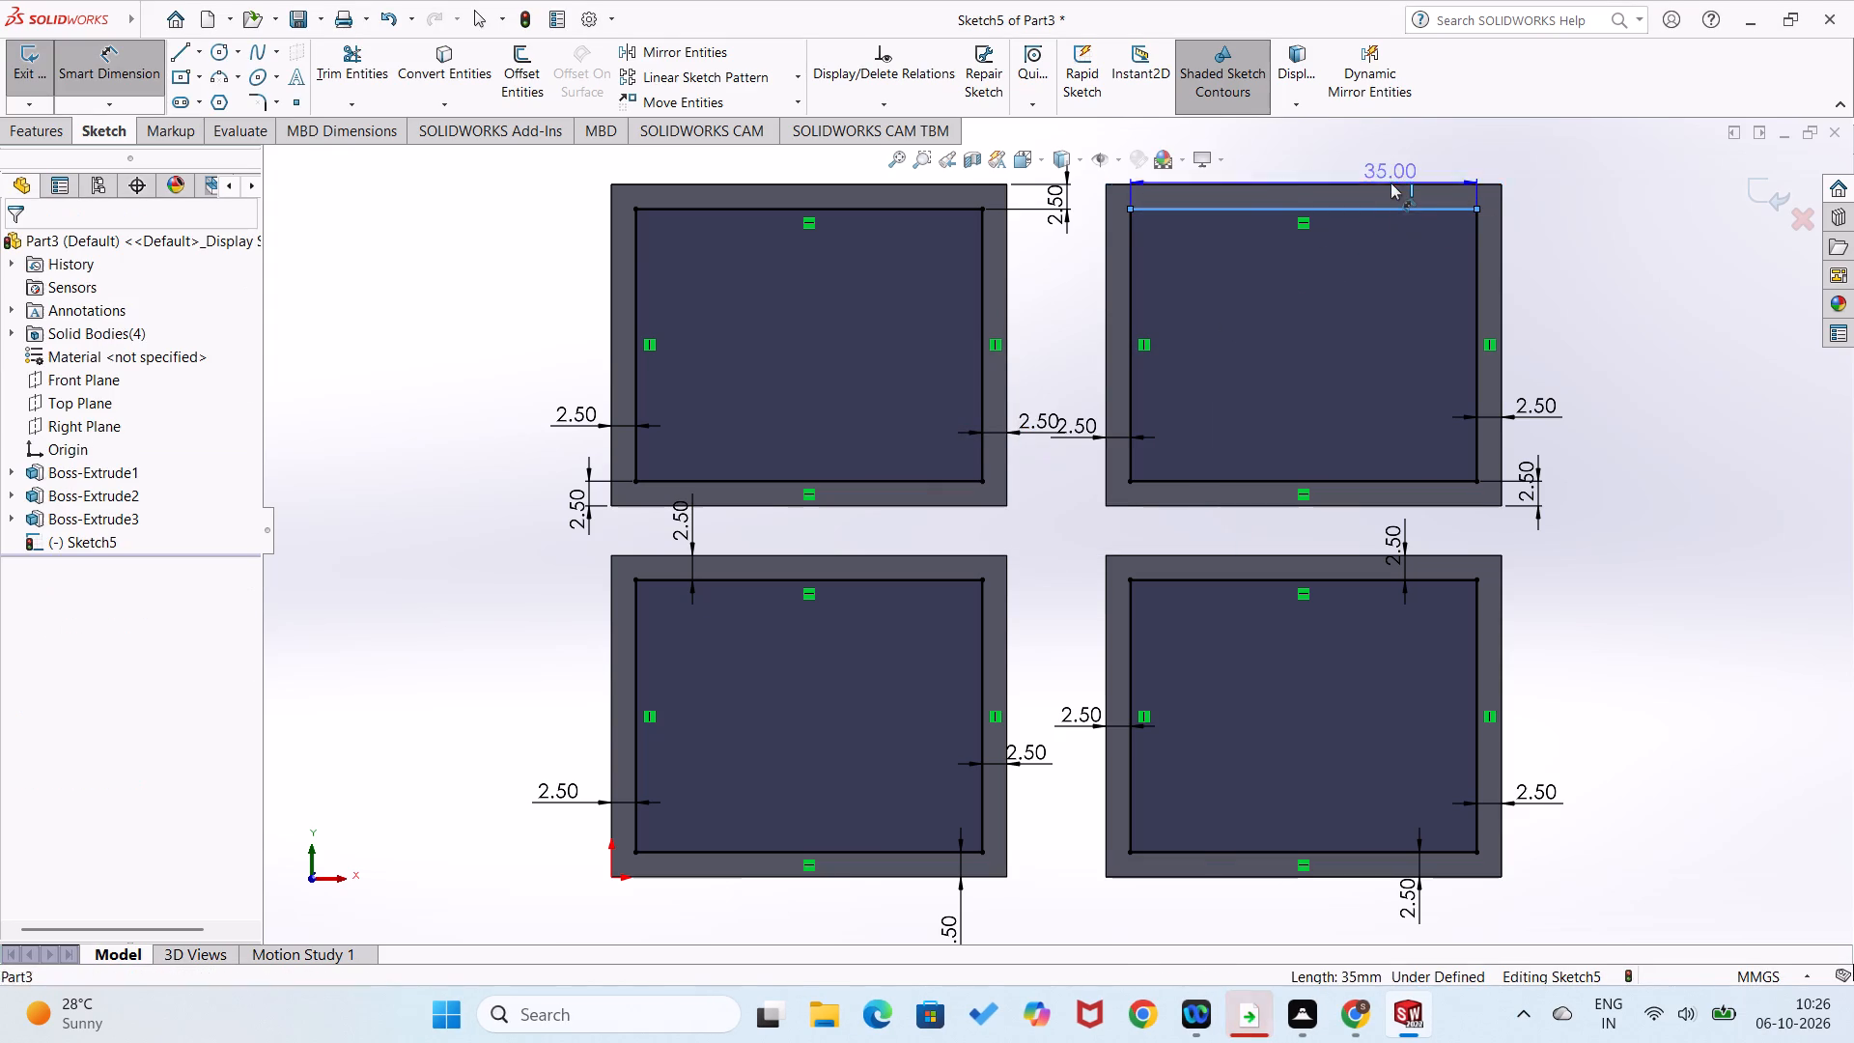
click(1571, 192)
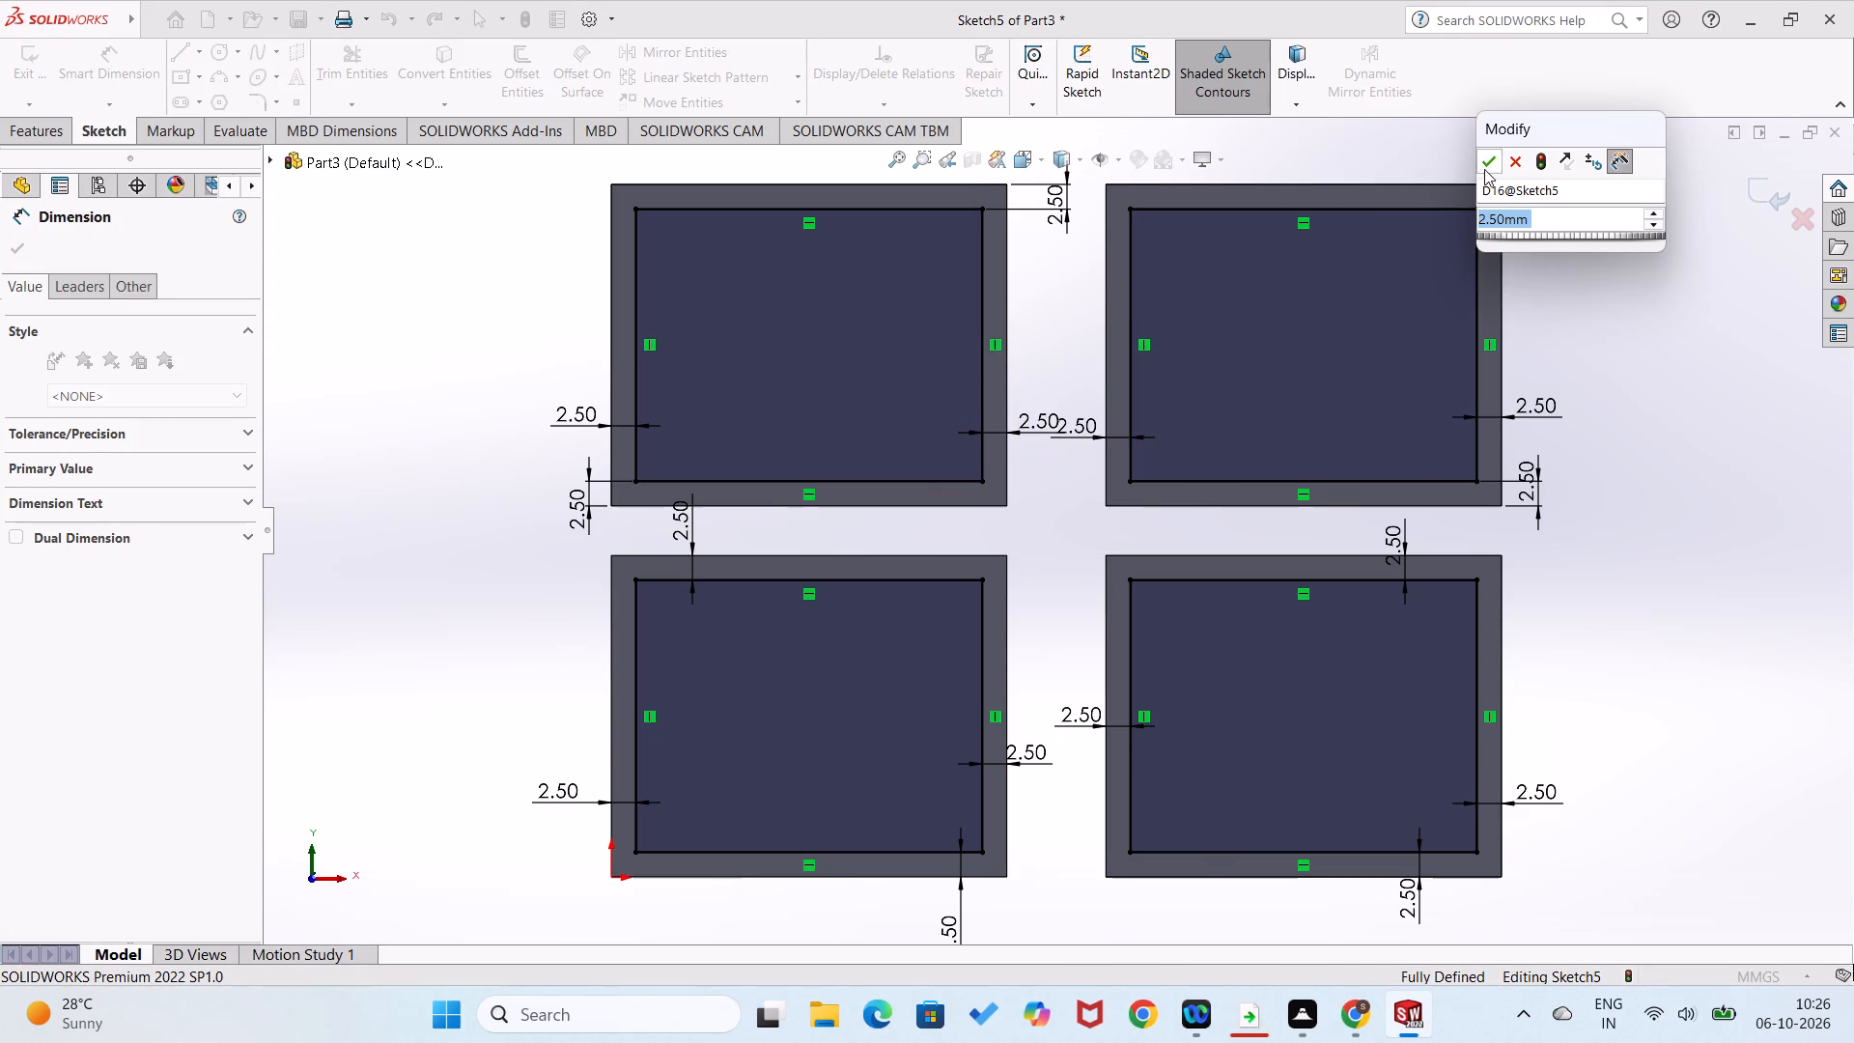
click(1486, 157)
Cut-extrude the four inset rectangles to a blind depth of 3 mm through the plates.
click(35, 127)
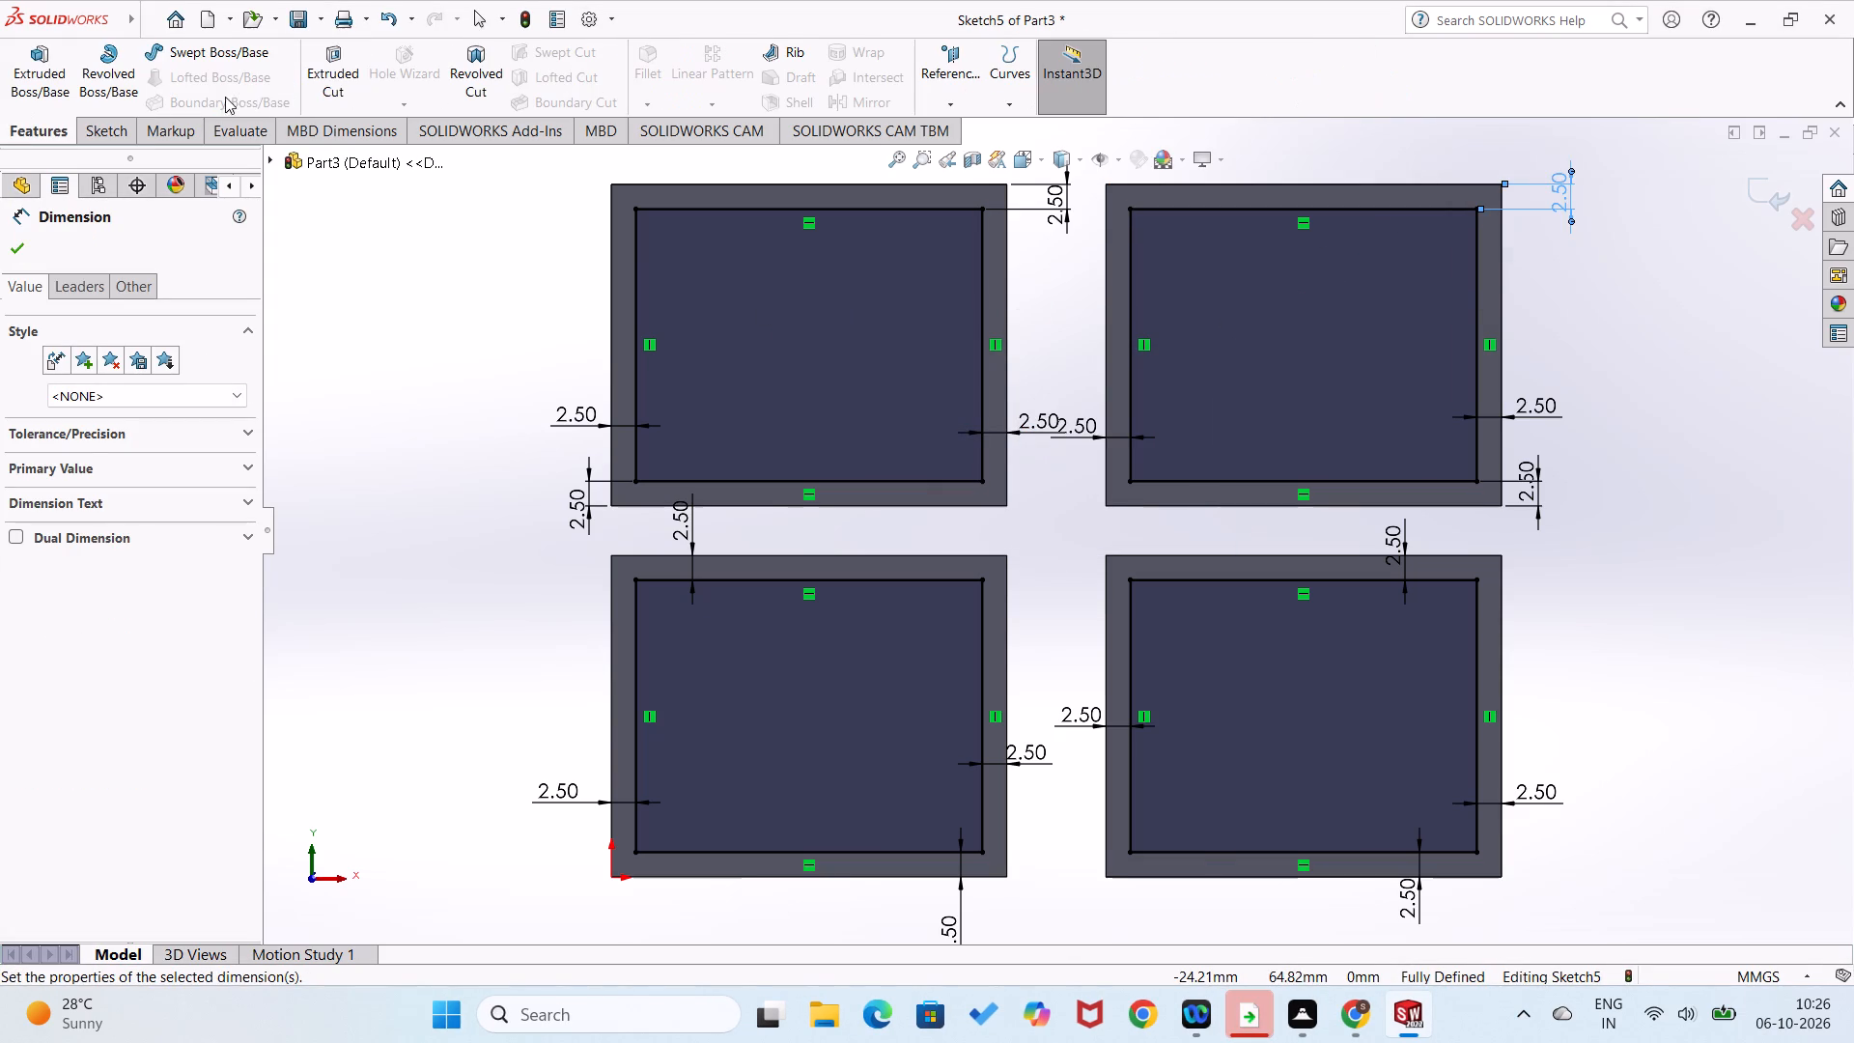
click(351, 73)
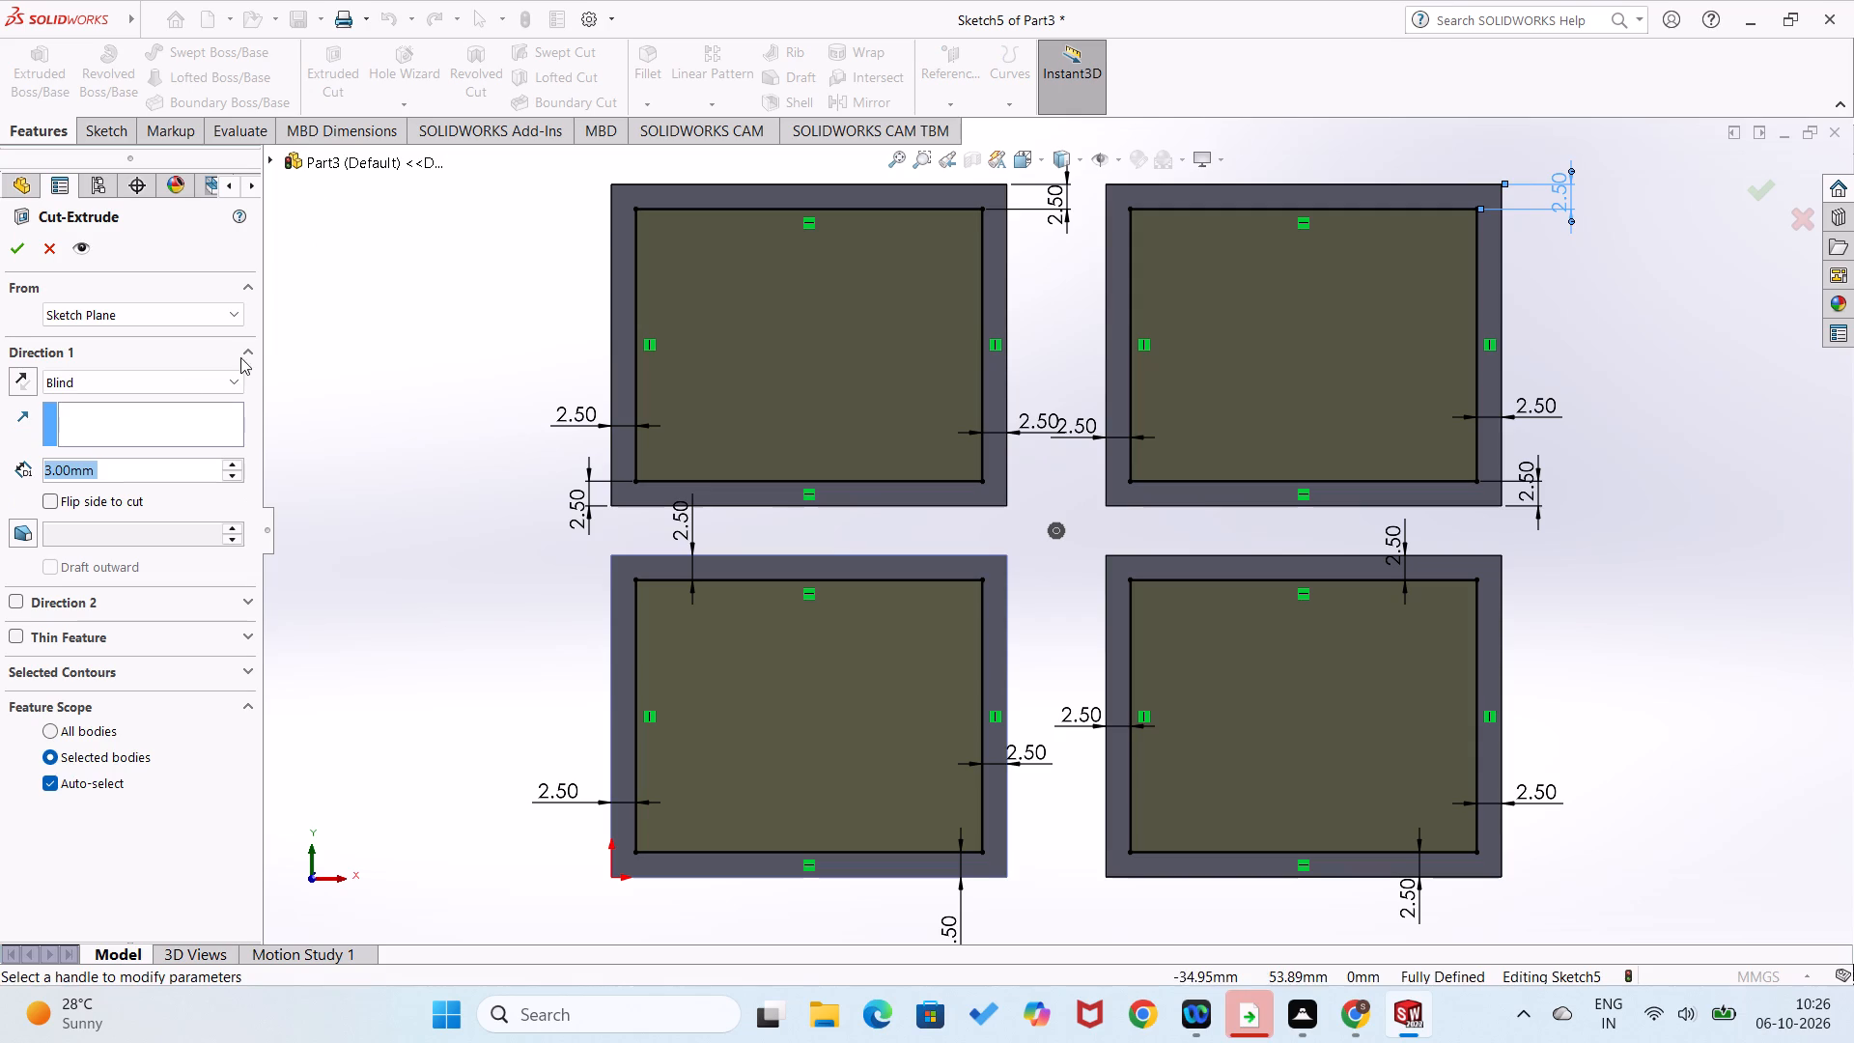
middle_drag(391, 387, 347, 488)
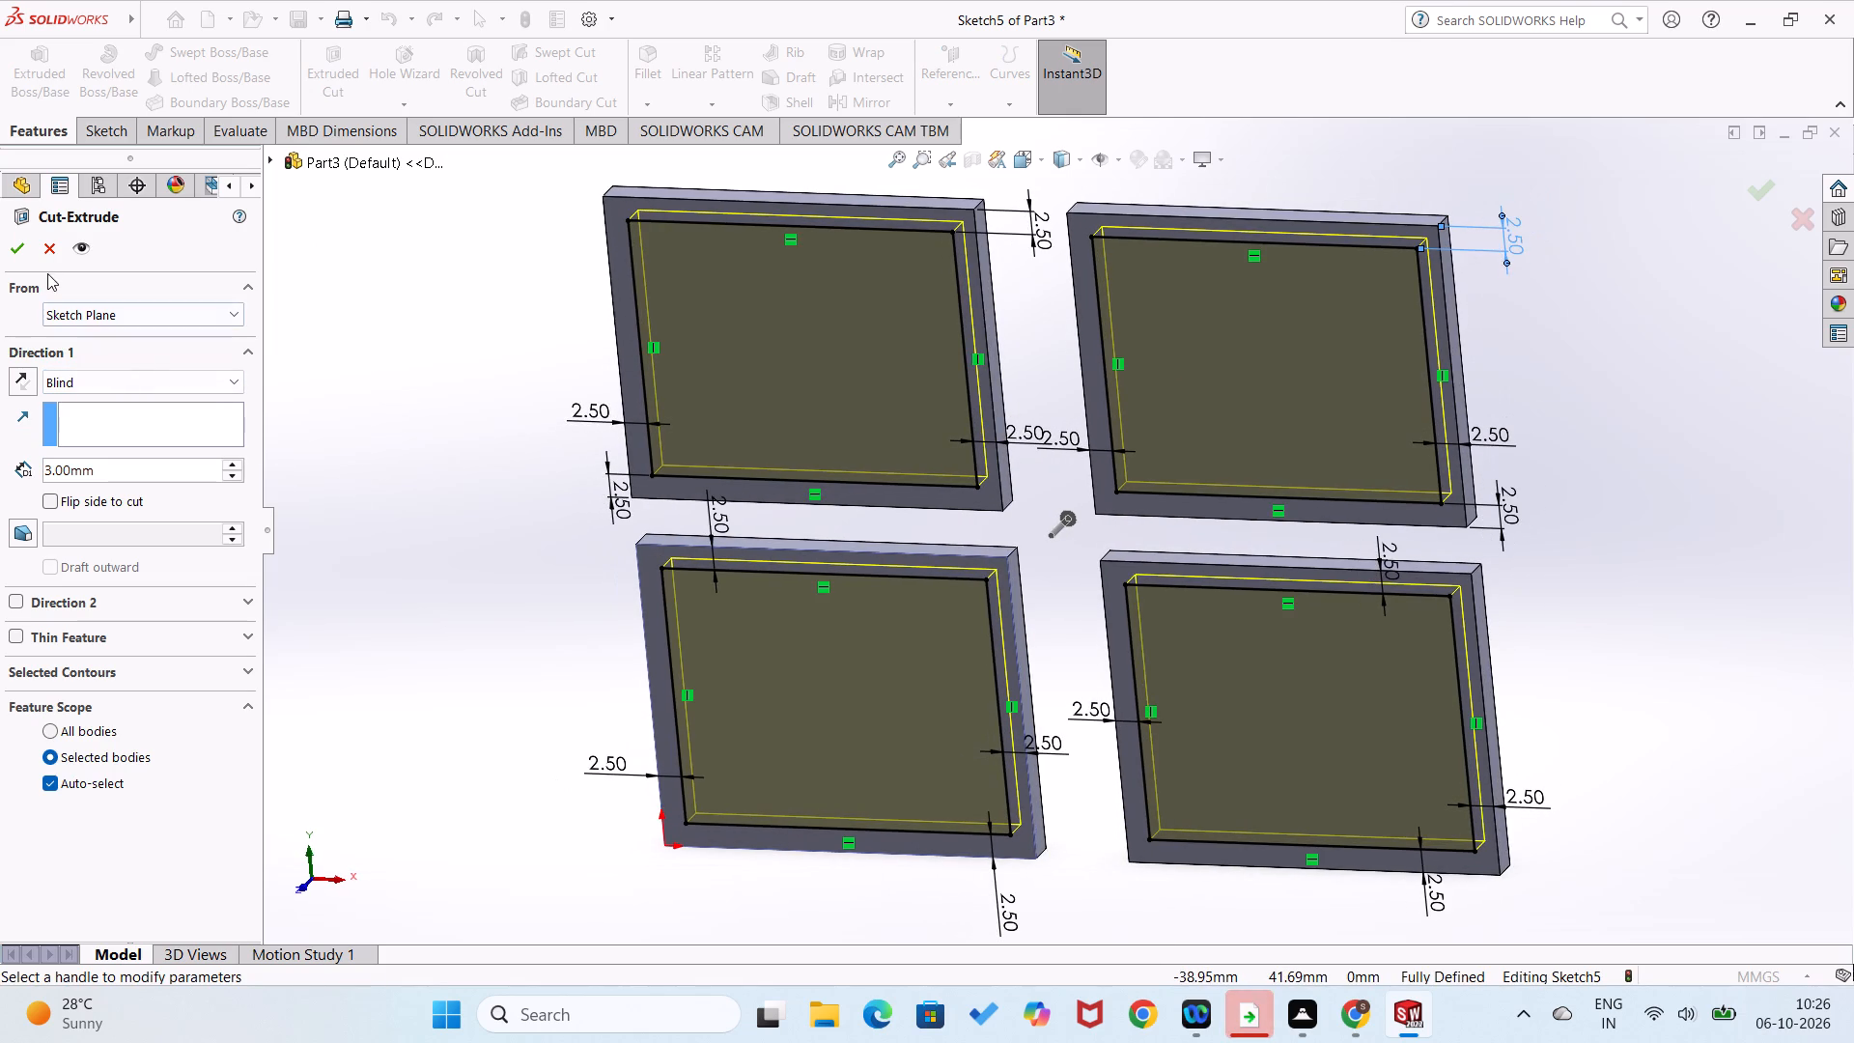
click(12, 249)
click(371, 458)
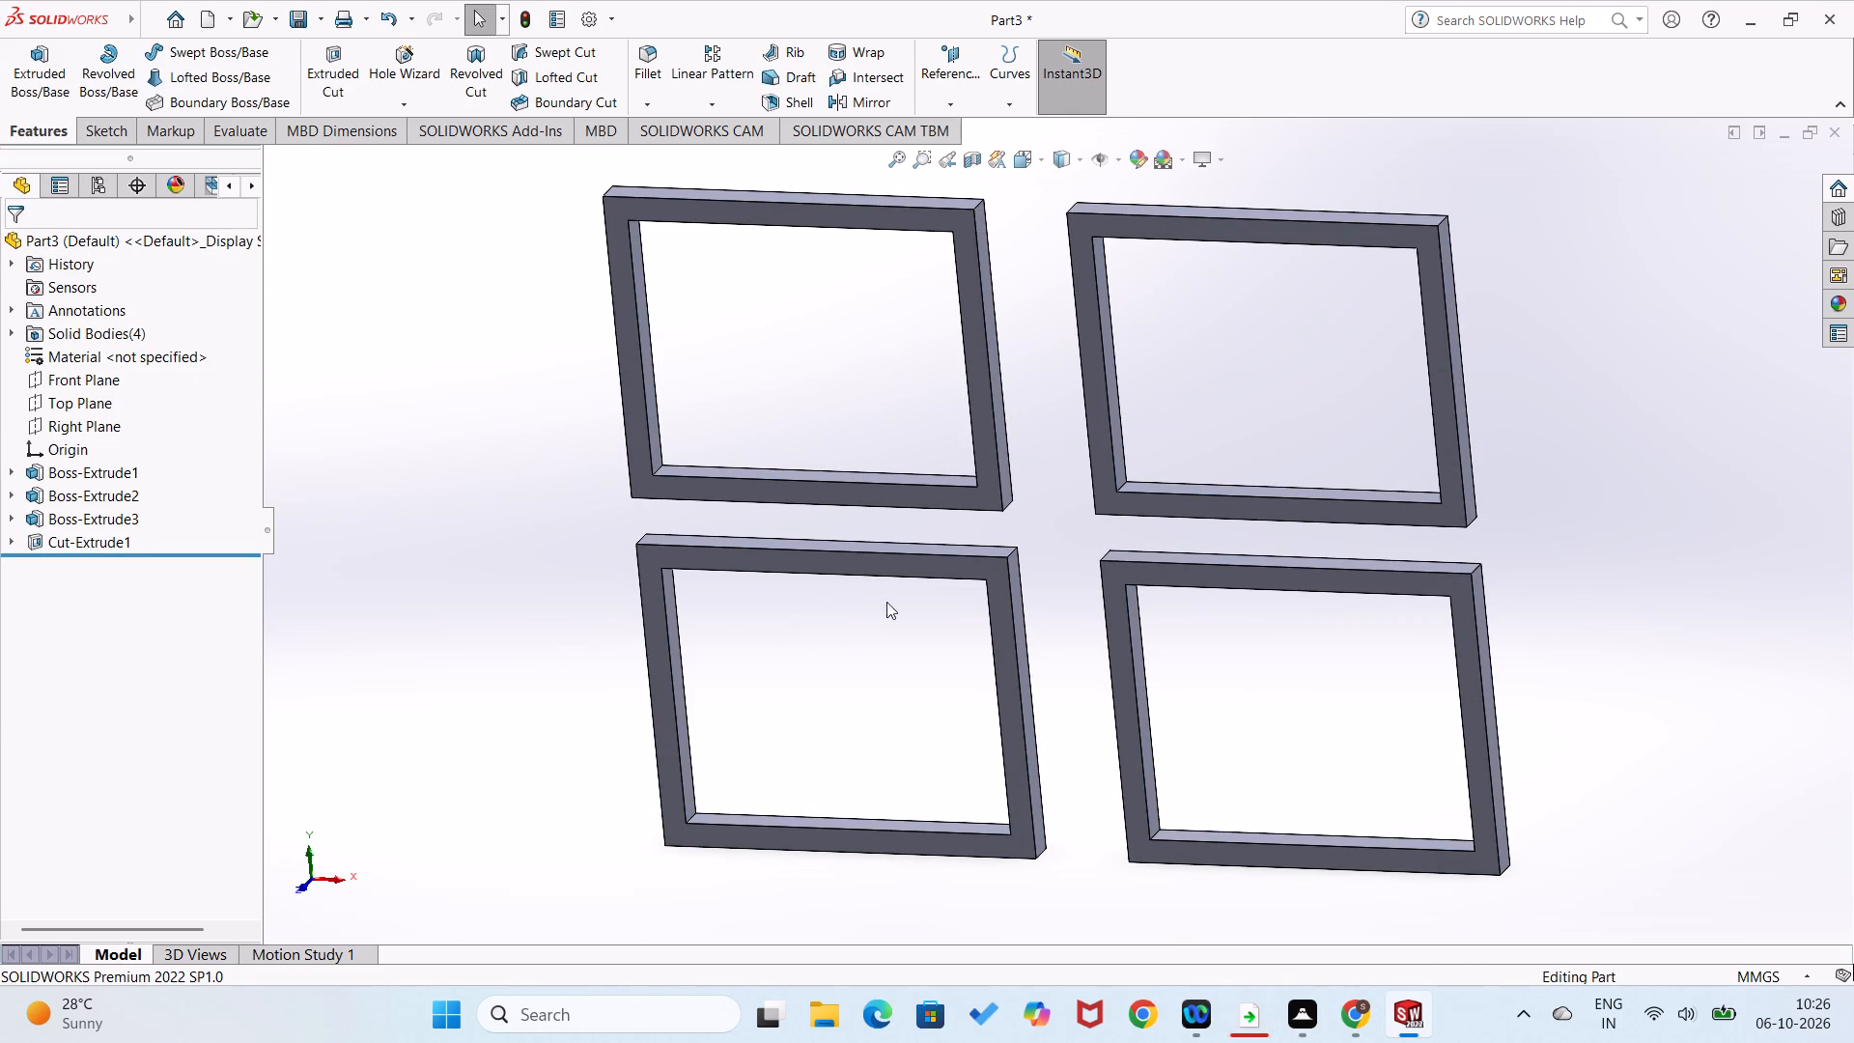
Start a new sketch on the front face of the lower-left frame.
right_click(942, 565)
click(996, 540)
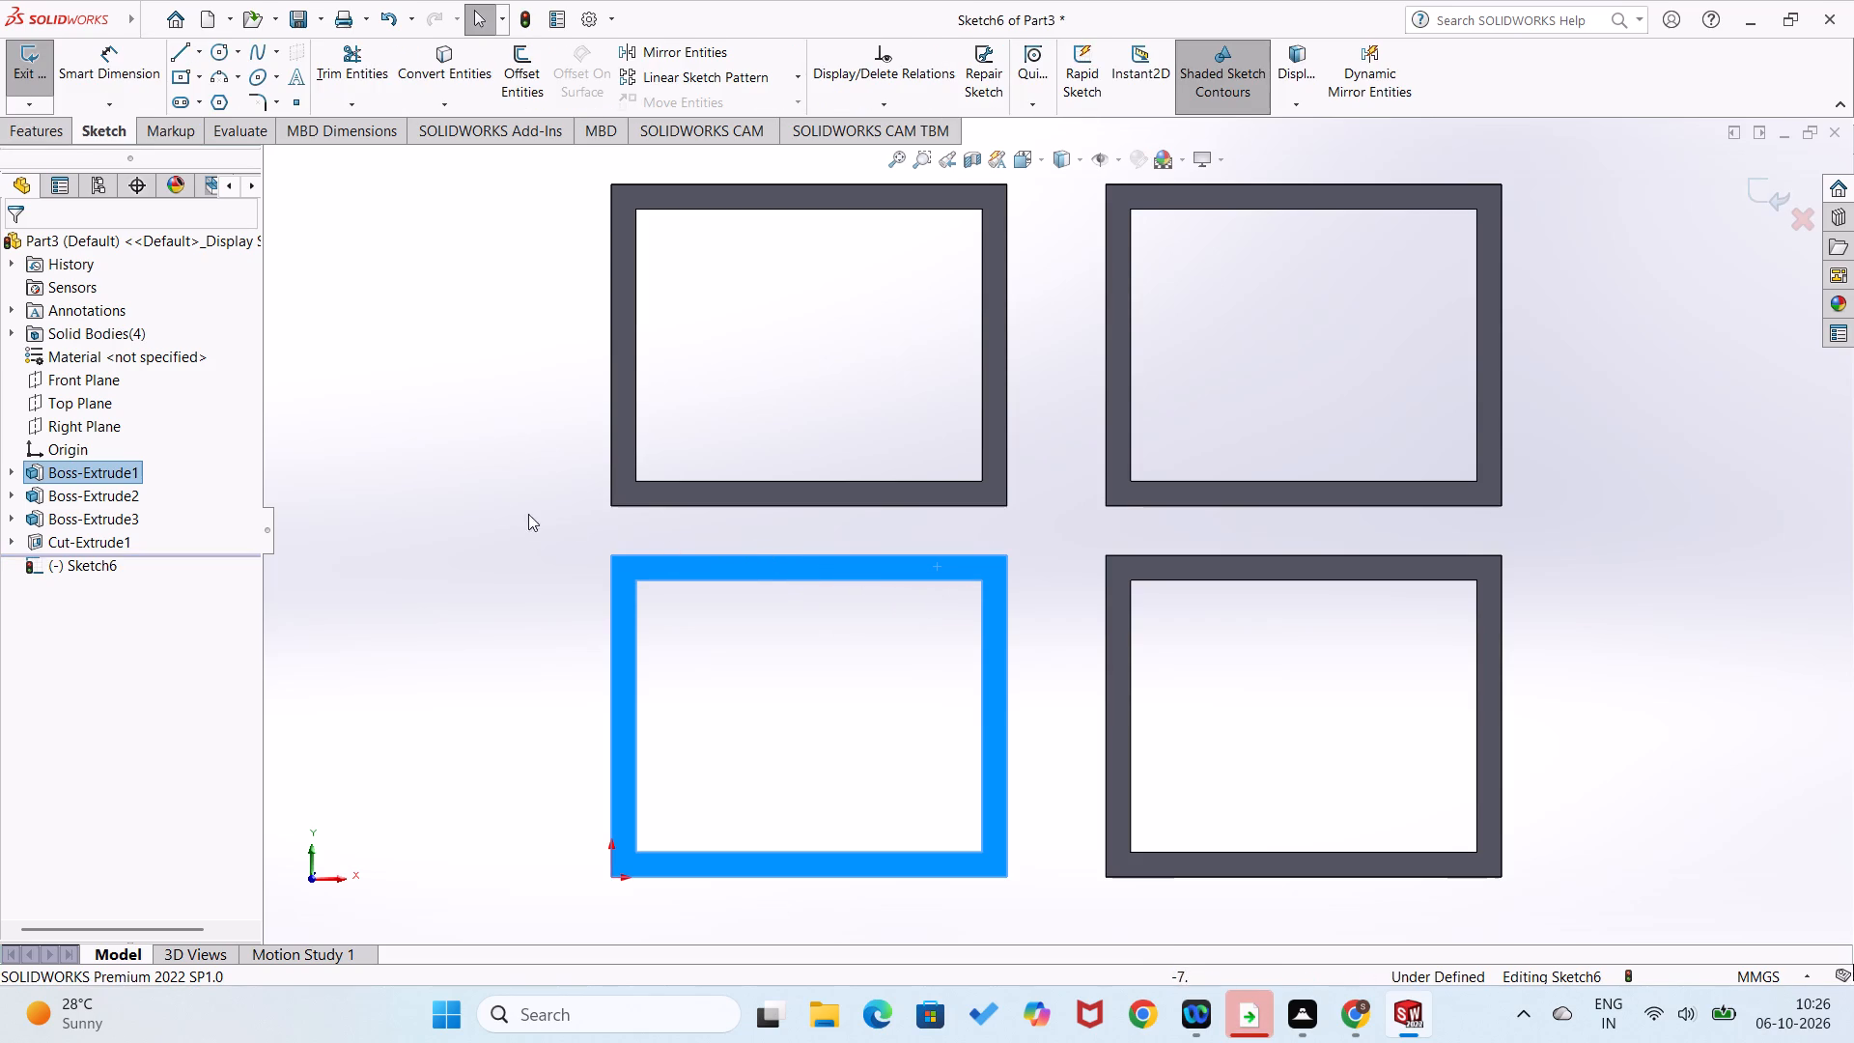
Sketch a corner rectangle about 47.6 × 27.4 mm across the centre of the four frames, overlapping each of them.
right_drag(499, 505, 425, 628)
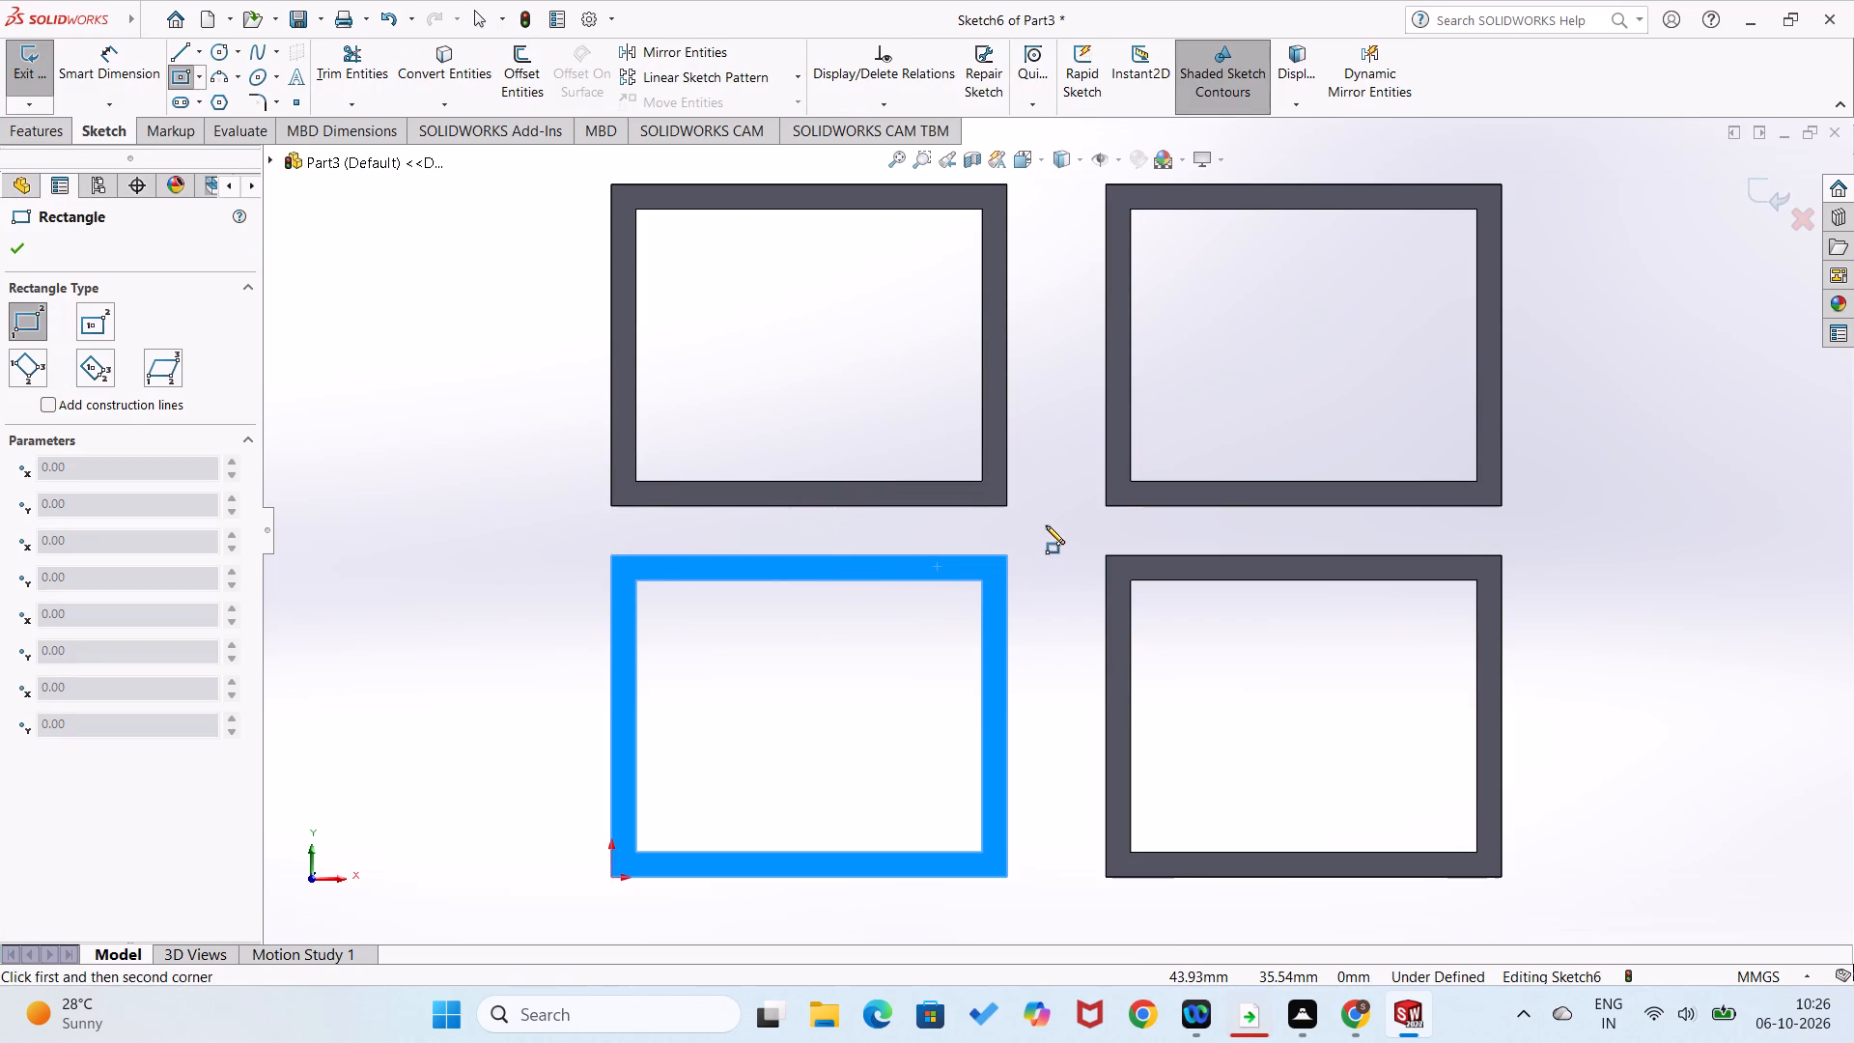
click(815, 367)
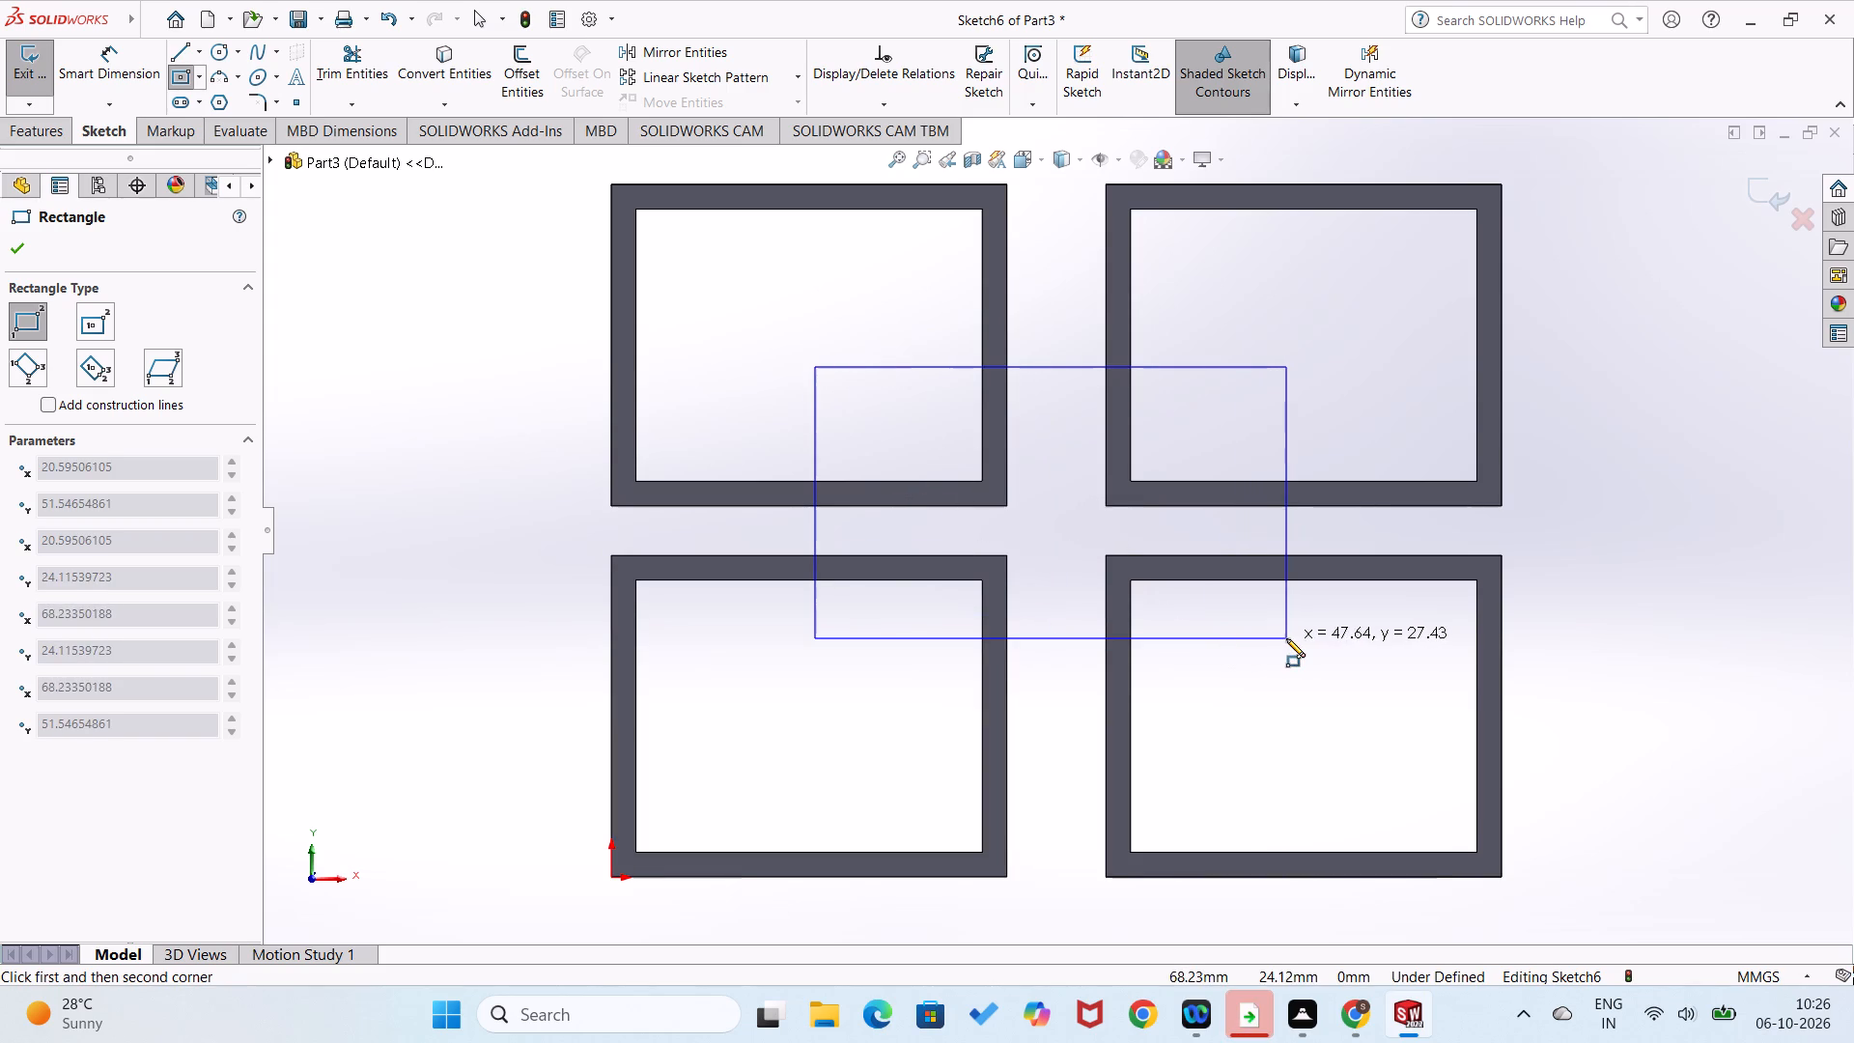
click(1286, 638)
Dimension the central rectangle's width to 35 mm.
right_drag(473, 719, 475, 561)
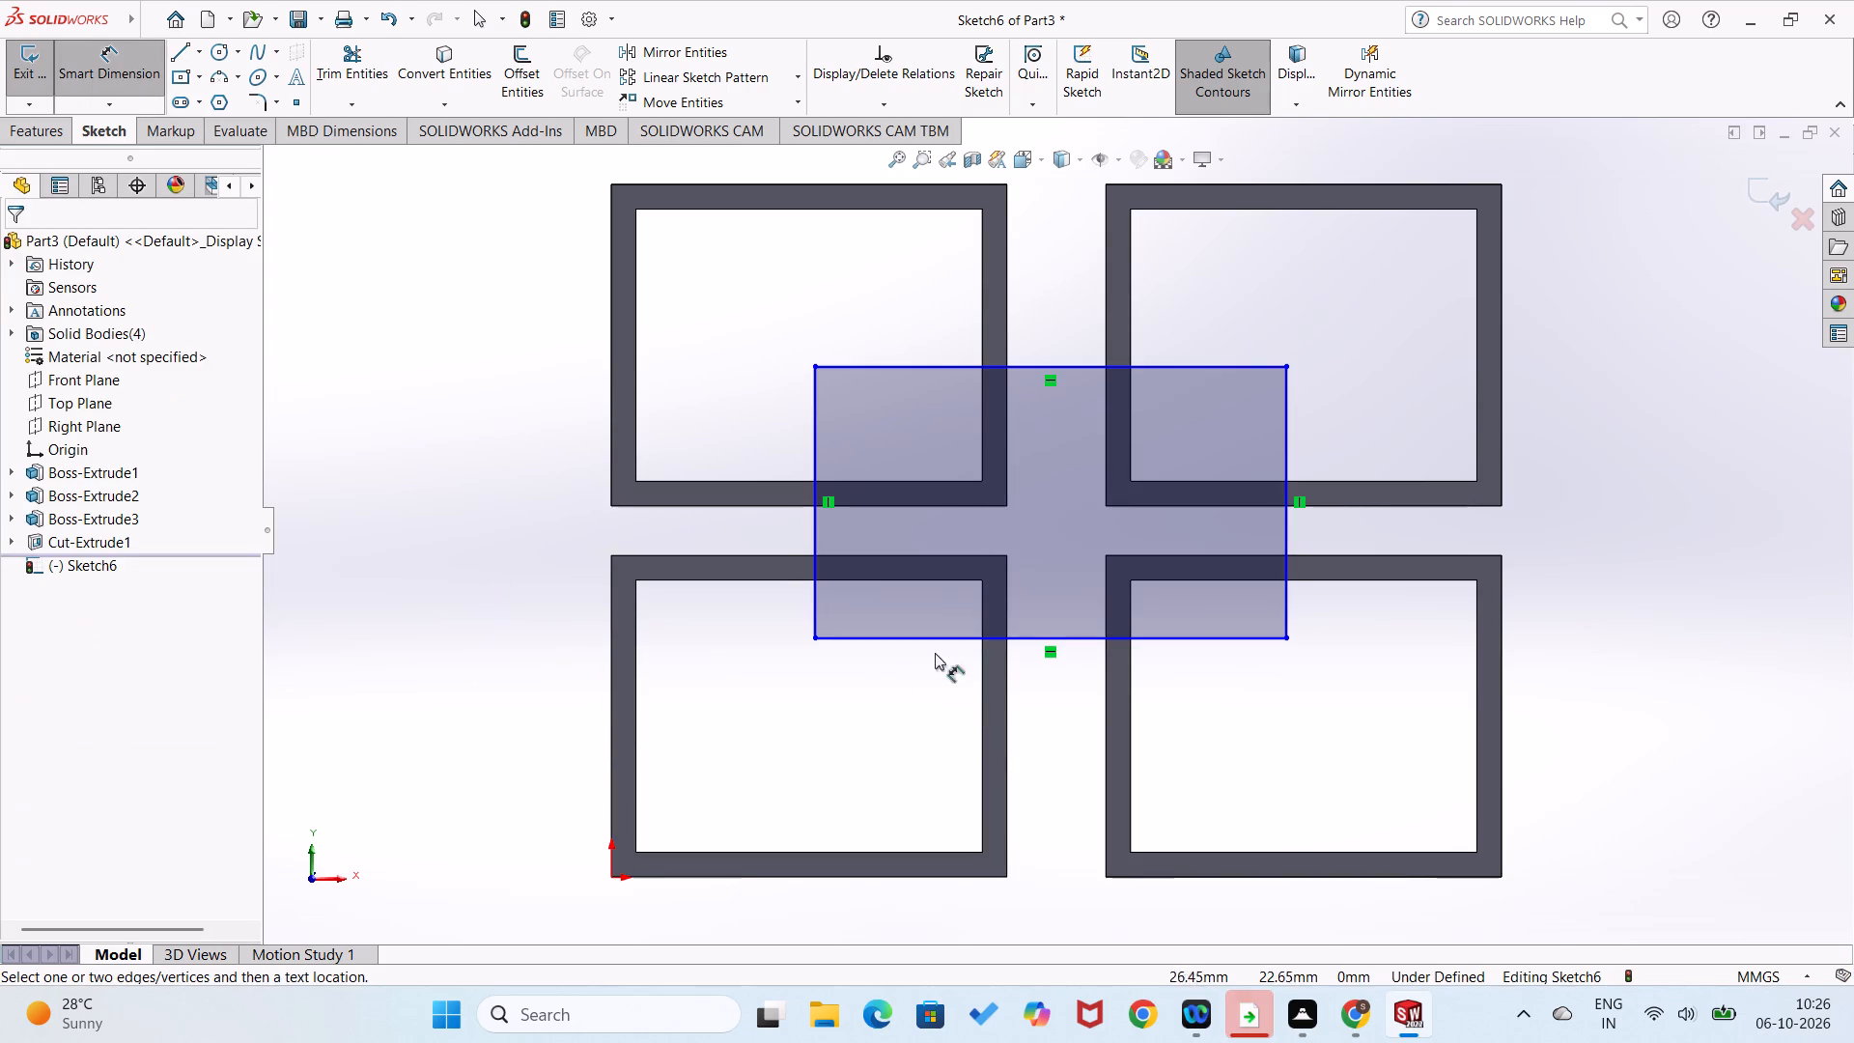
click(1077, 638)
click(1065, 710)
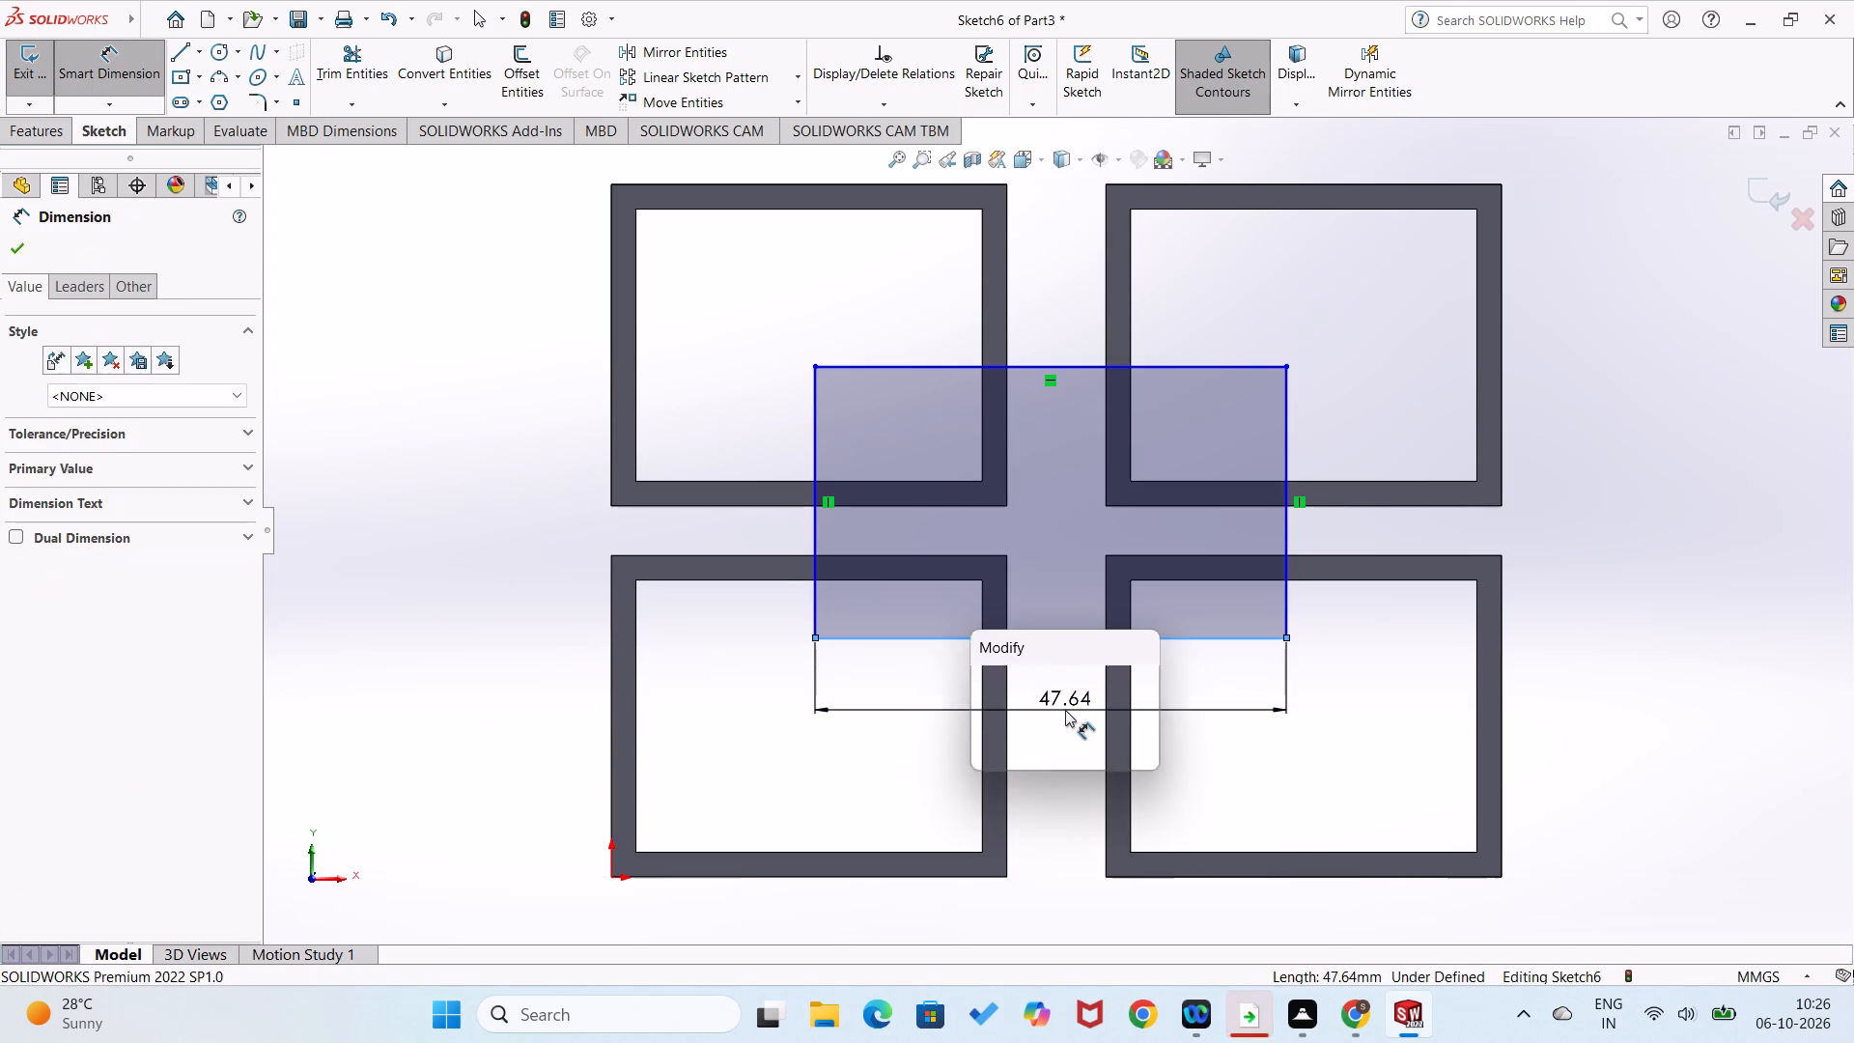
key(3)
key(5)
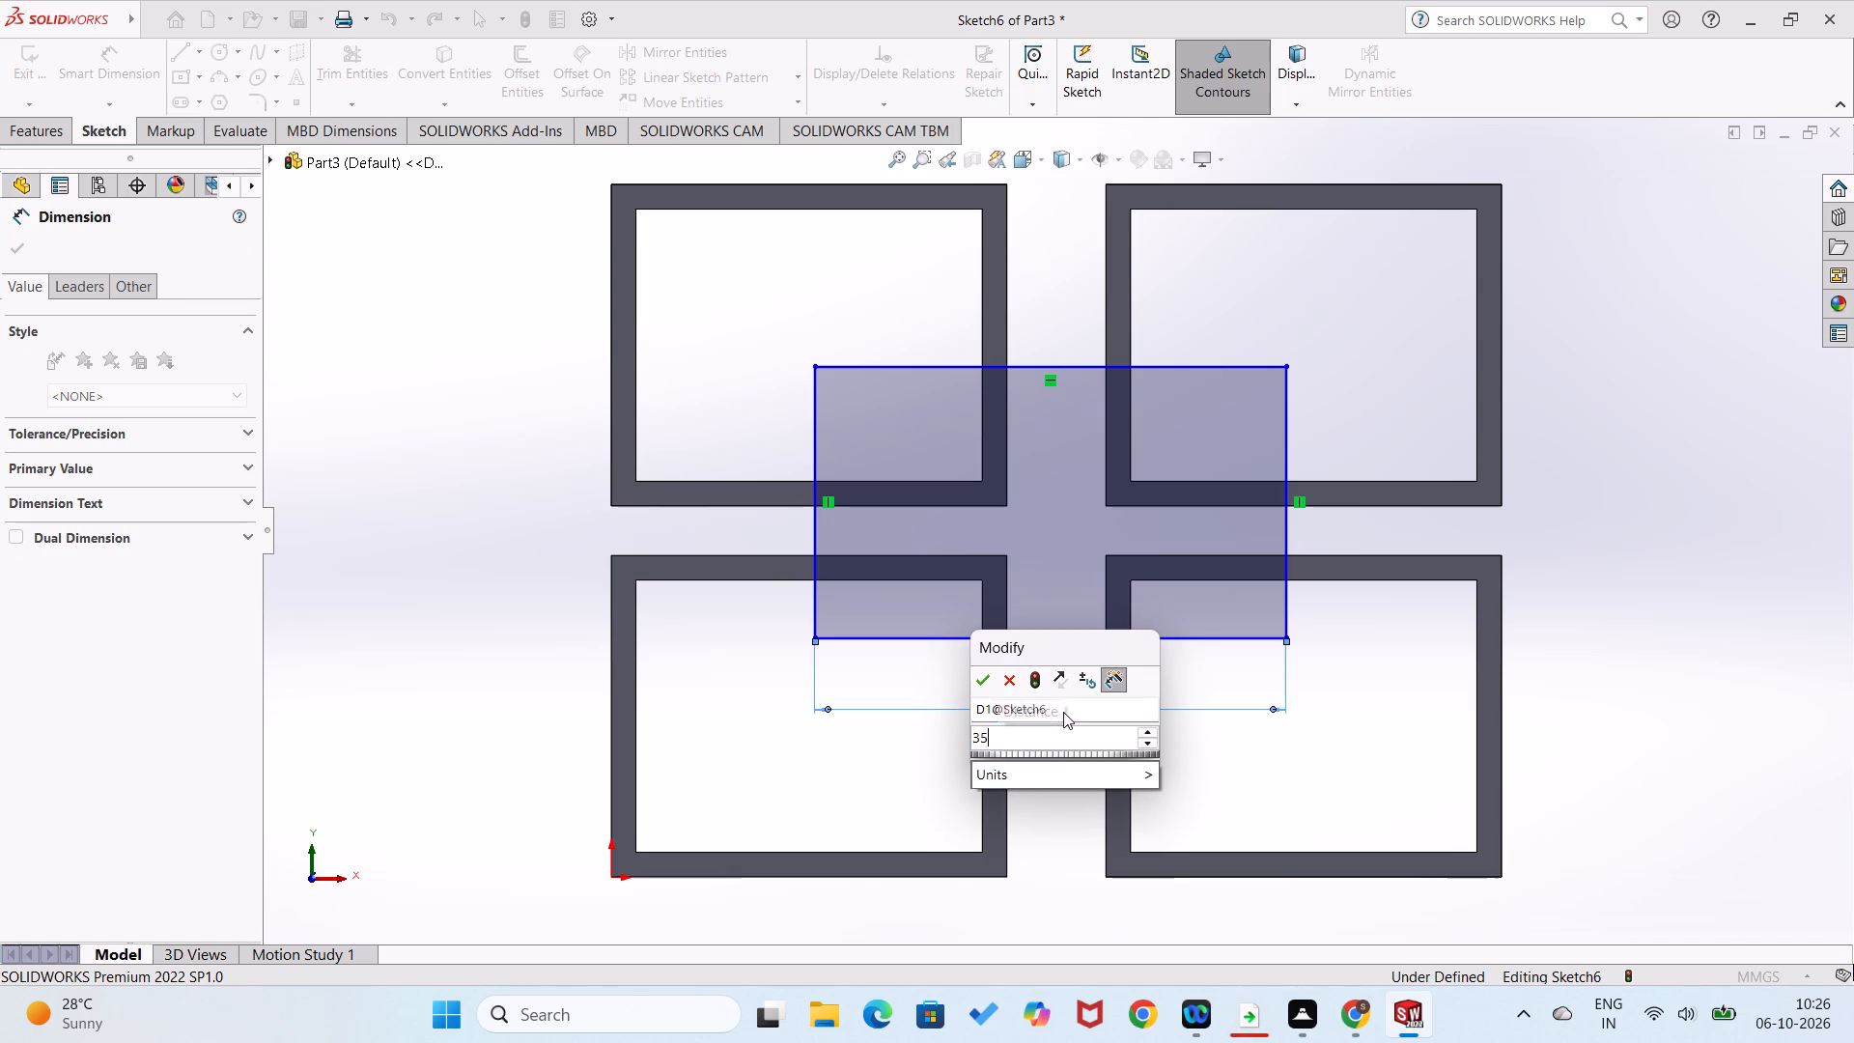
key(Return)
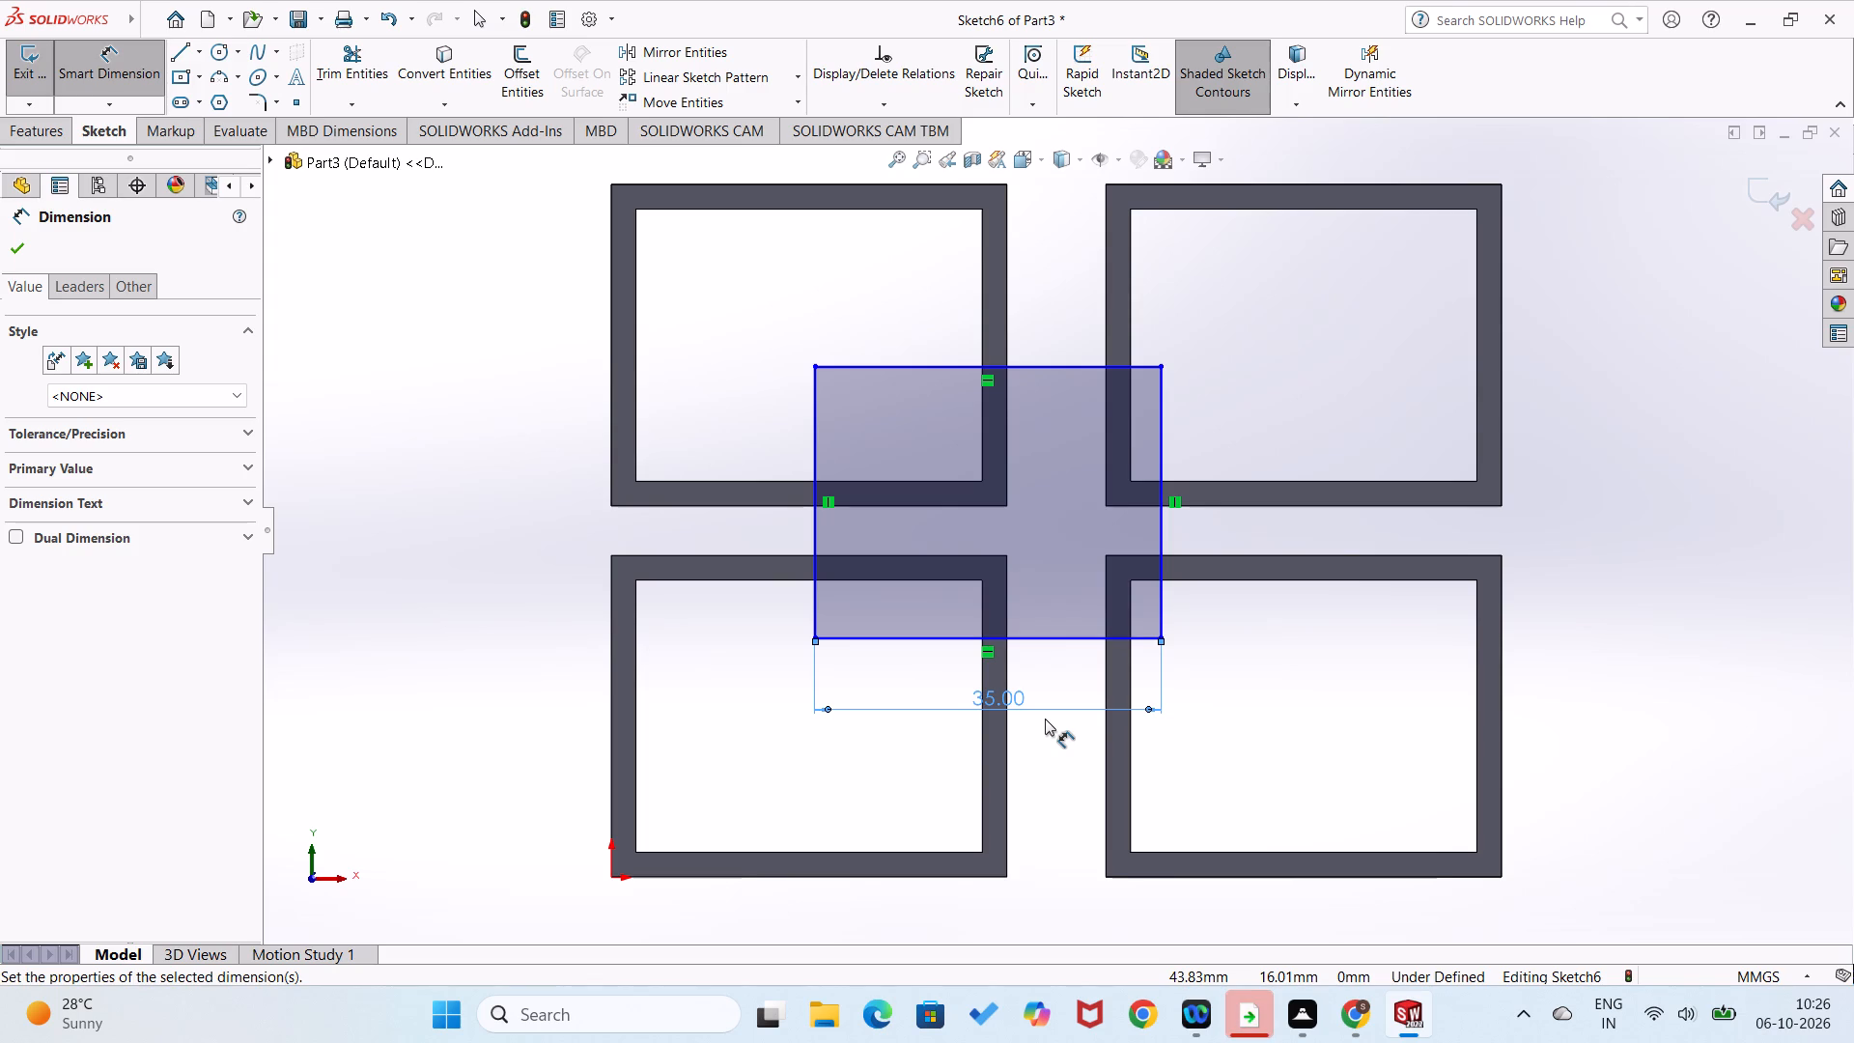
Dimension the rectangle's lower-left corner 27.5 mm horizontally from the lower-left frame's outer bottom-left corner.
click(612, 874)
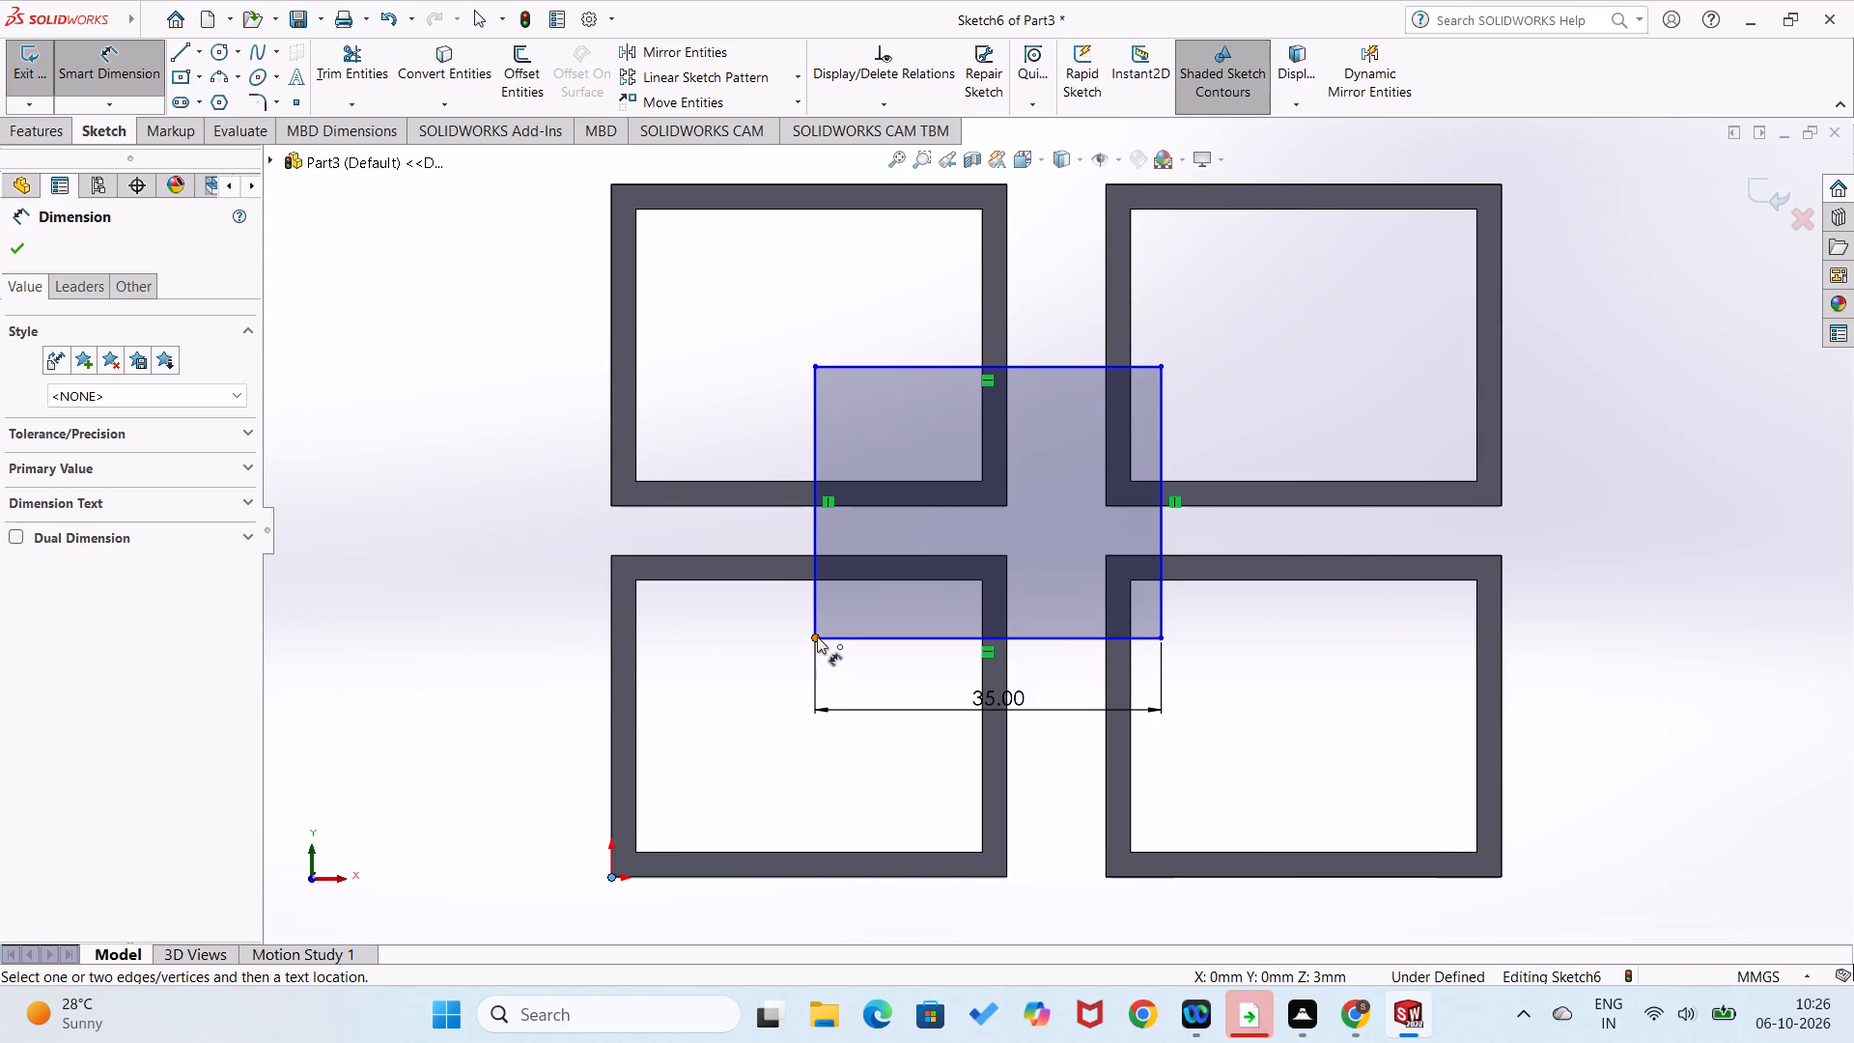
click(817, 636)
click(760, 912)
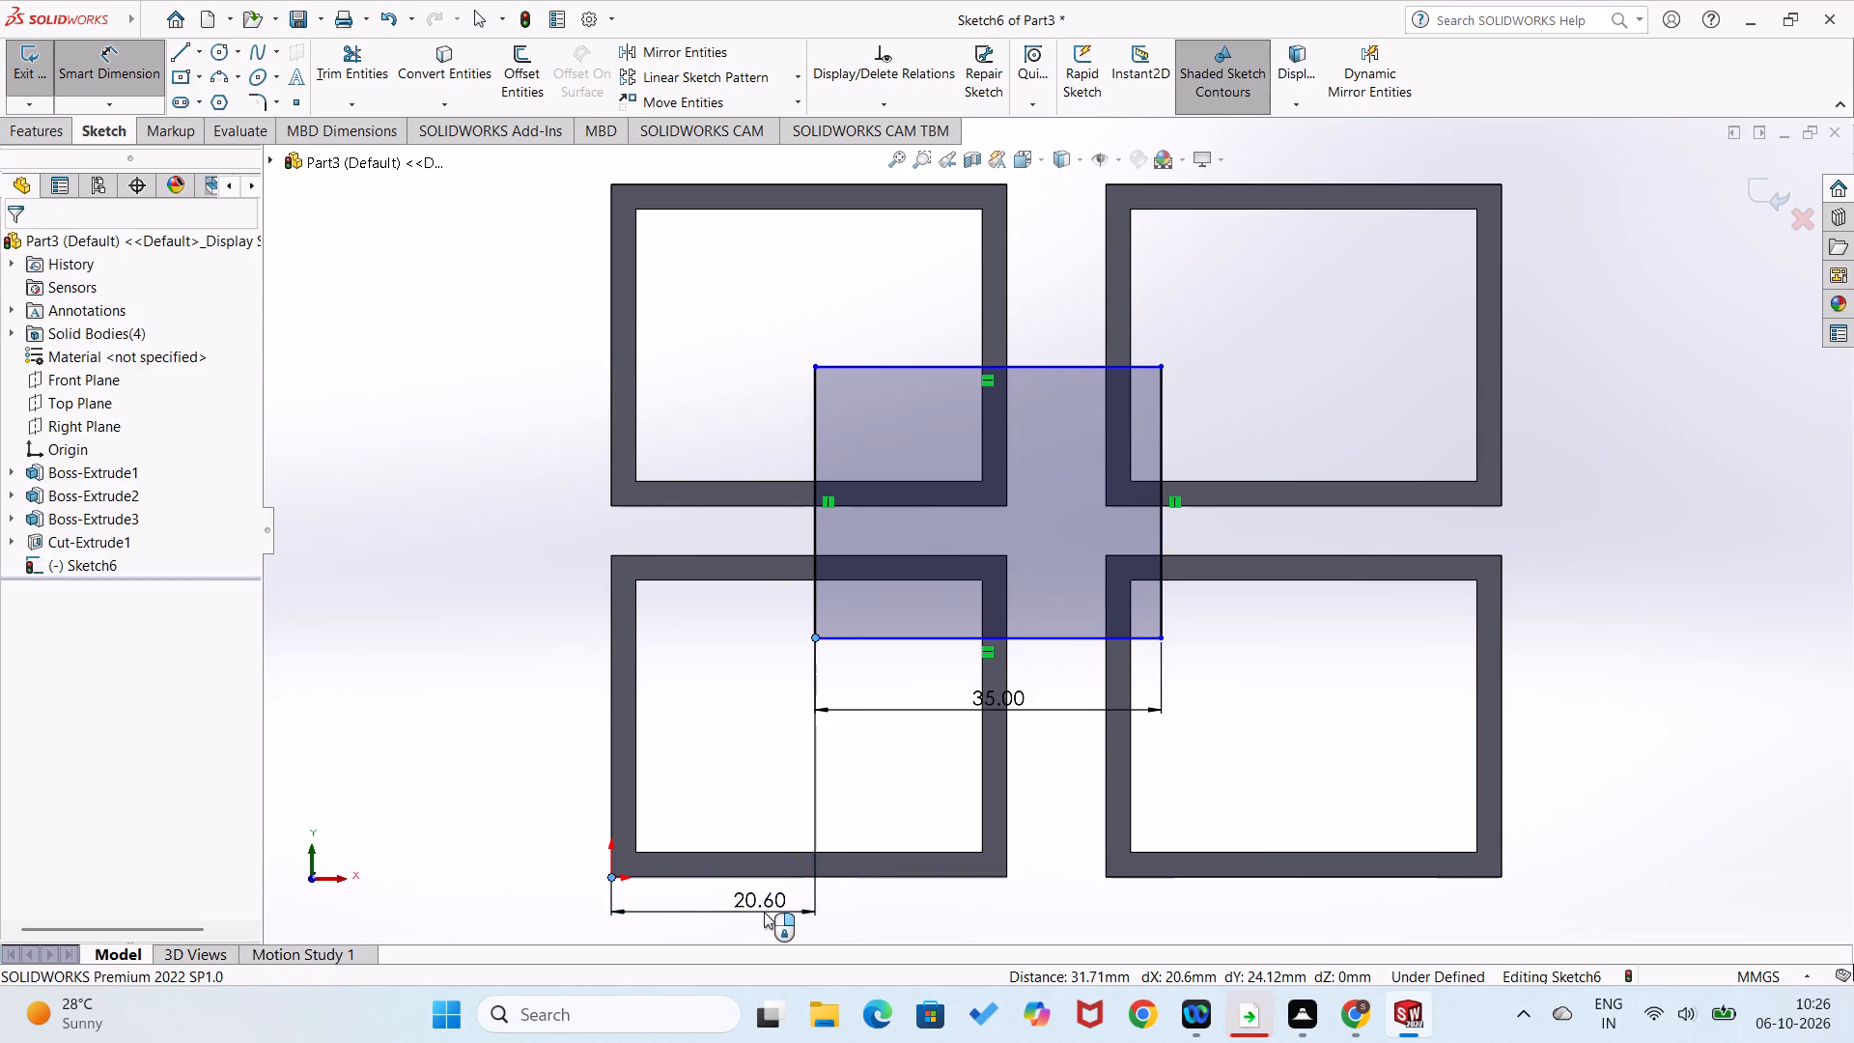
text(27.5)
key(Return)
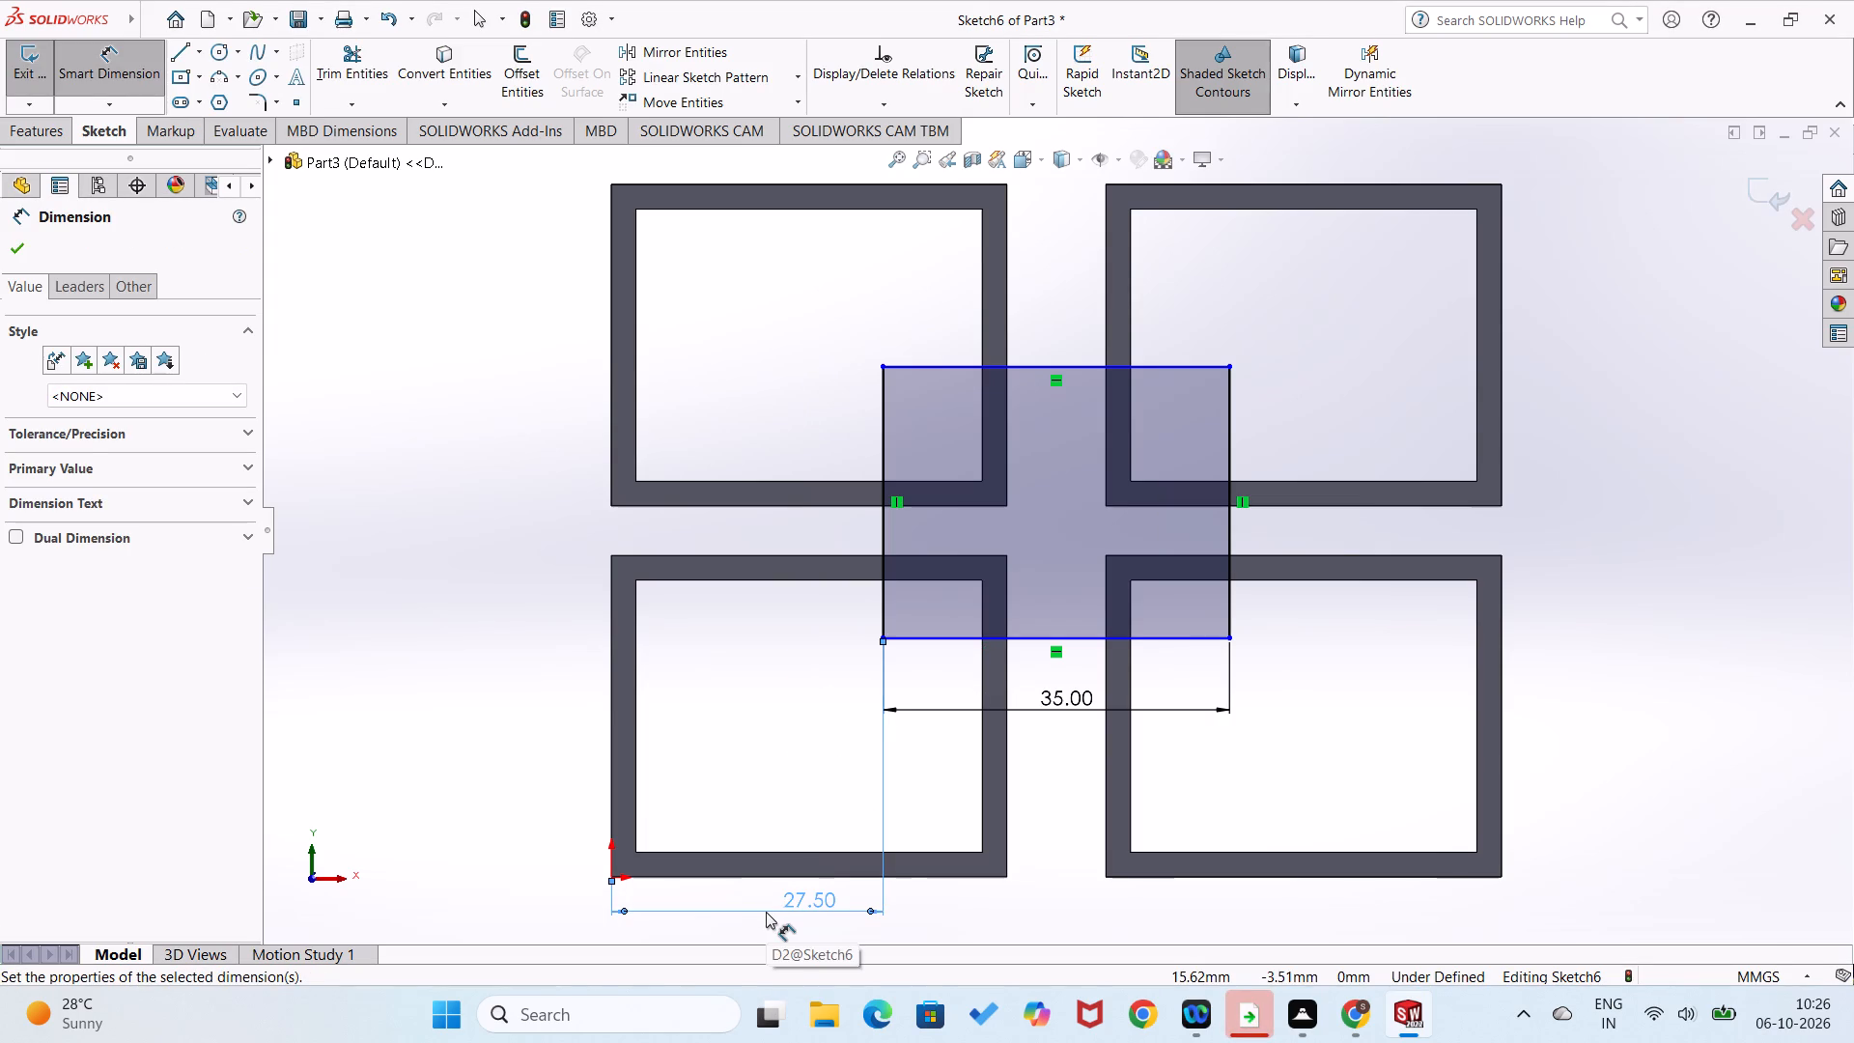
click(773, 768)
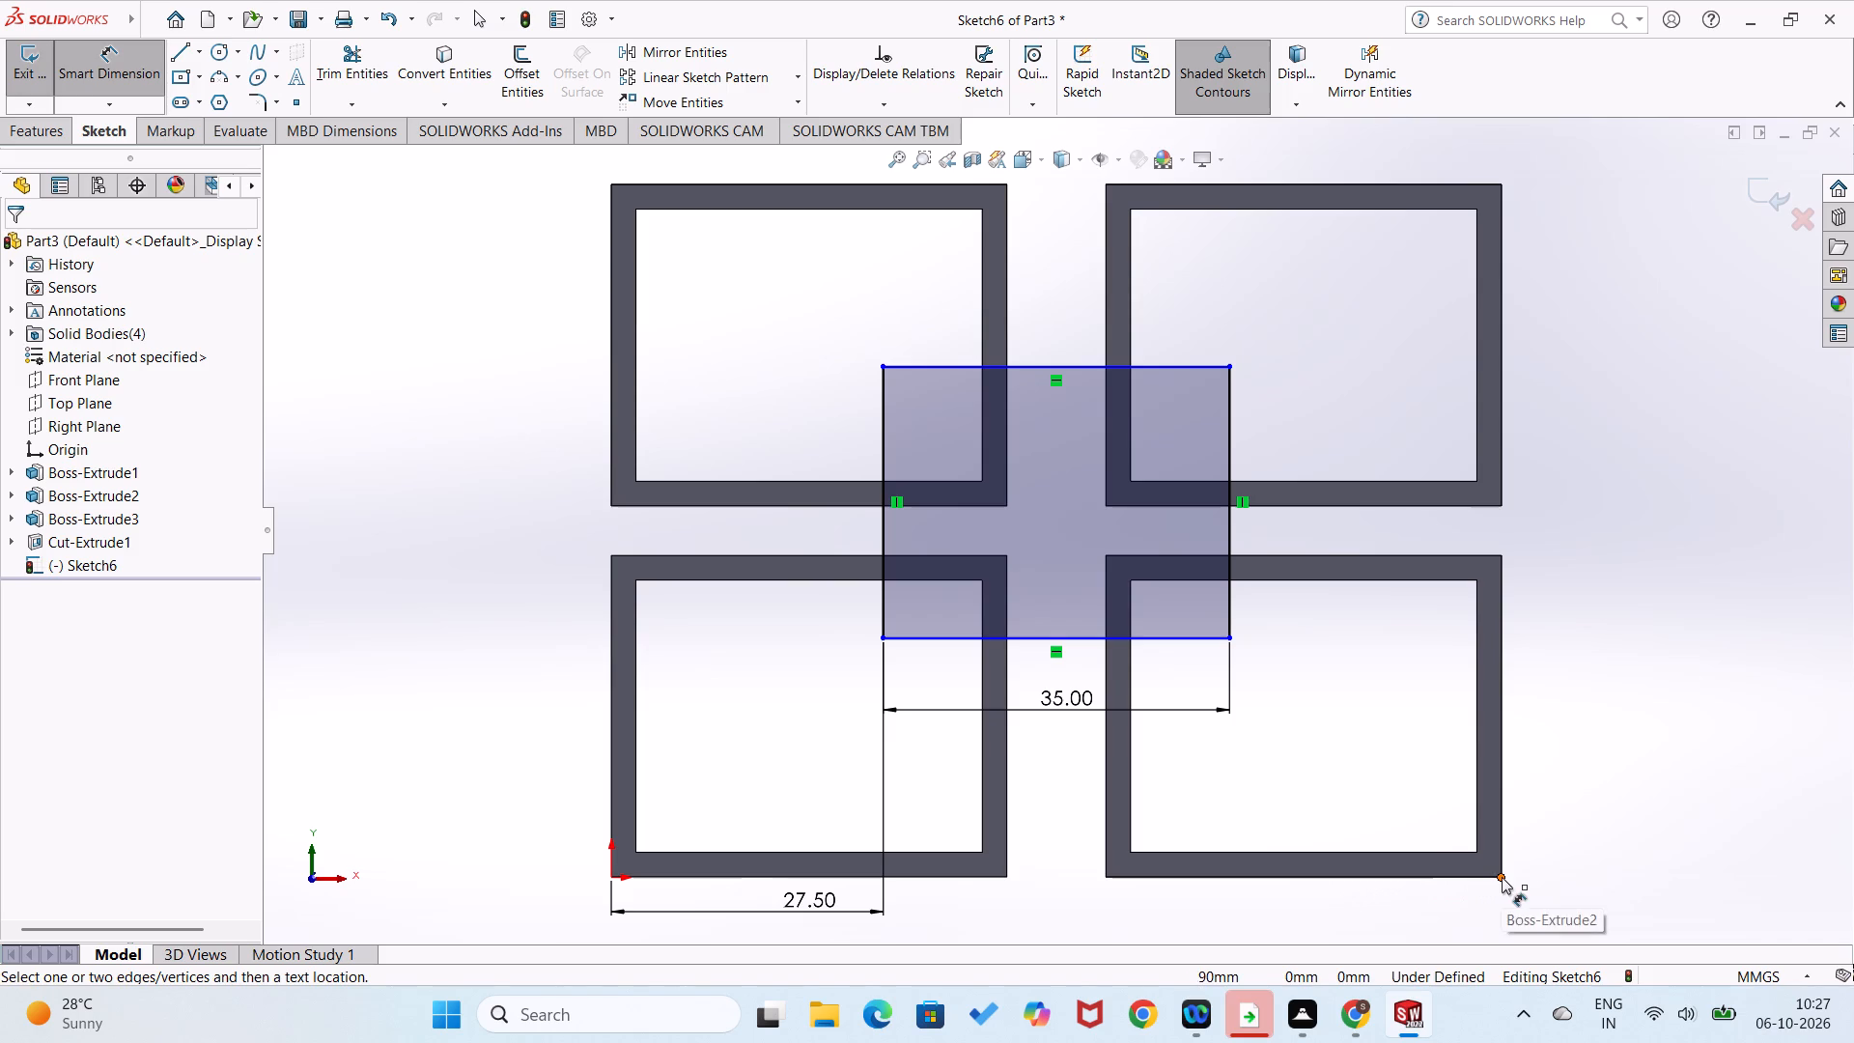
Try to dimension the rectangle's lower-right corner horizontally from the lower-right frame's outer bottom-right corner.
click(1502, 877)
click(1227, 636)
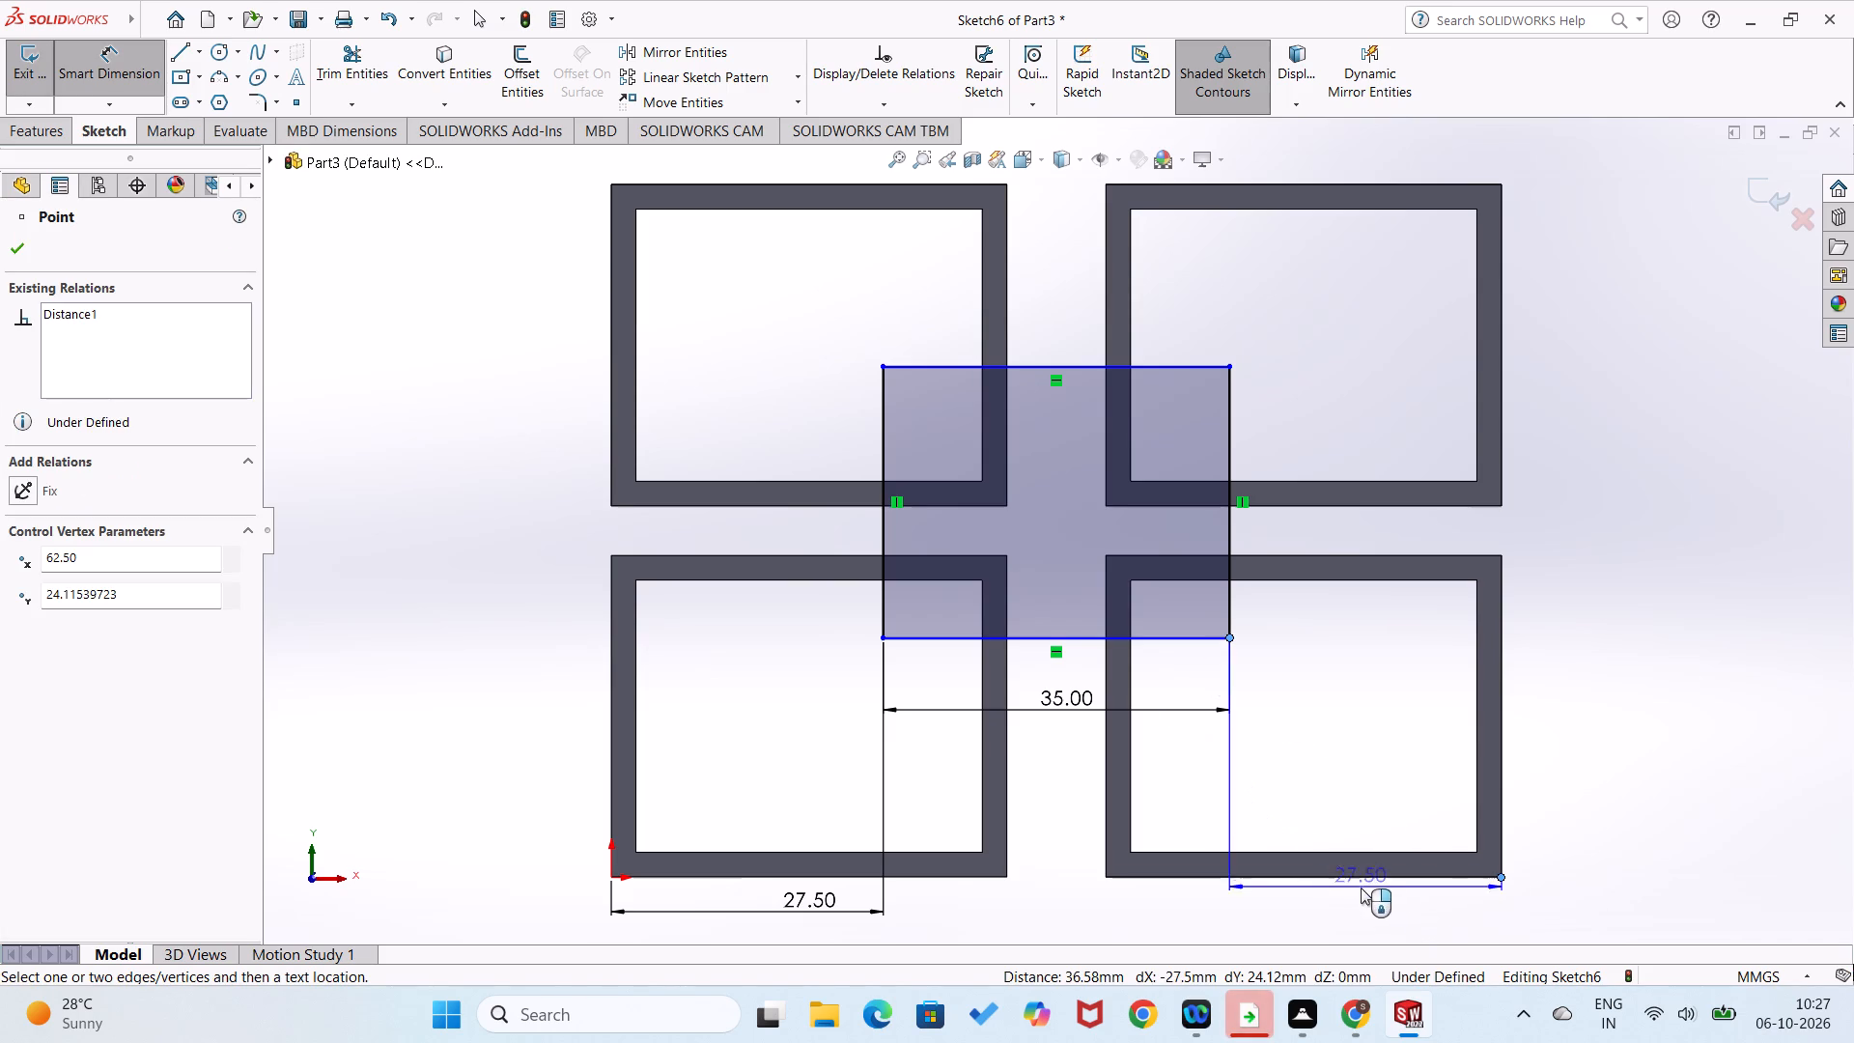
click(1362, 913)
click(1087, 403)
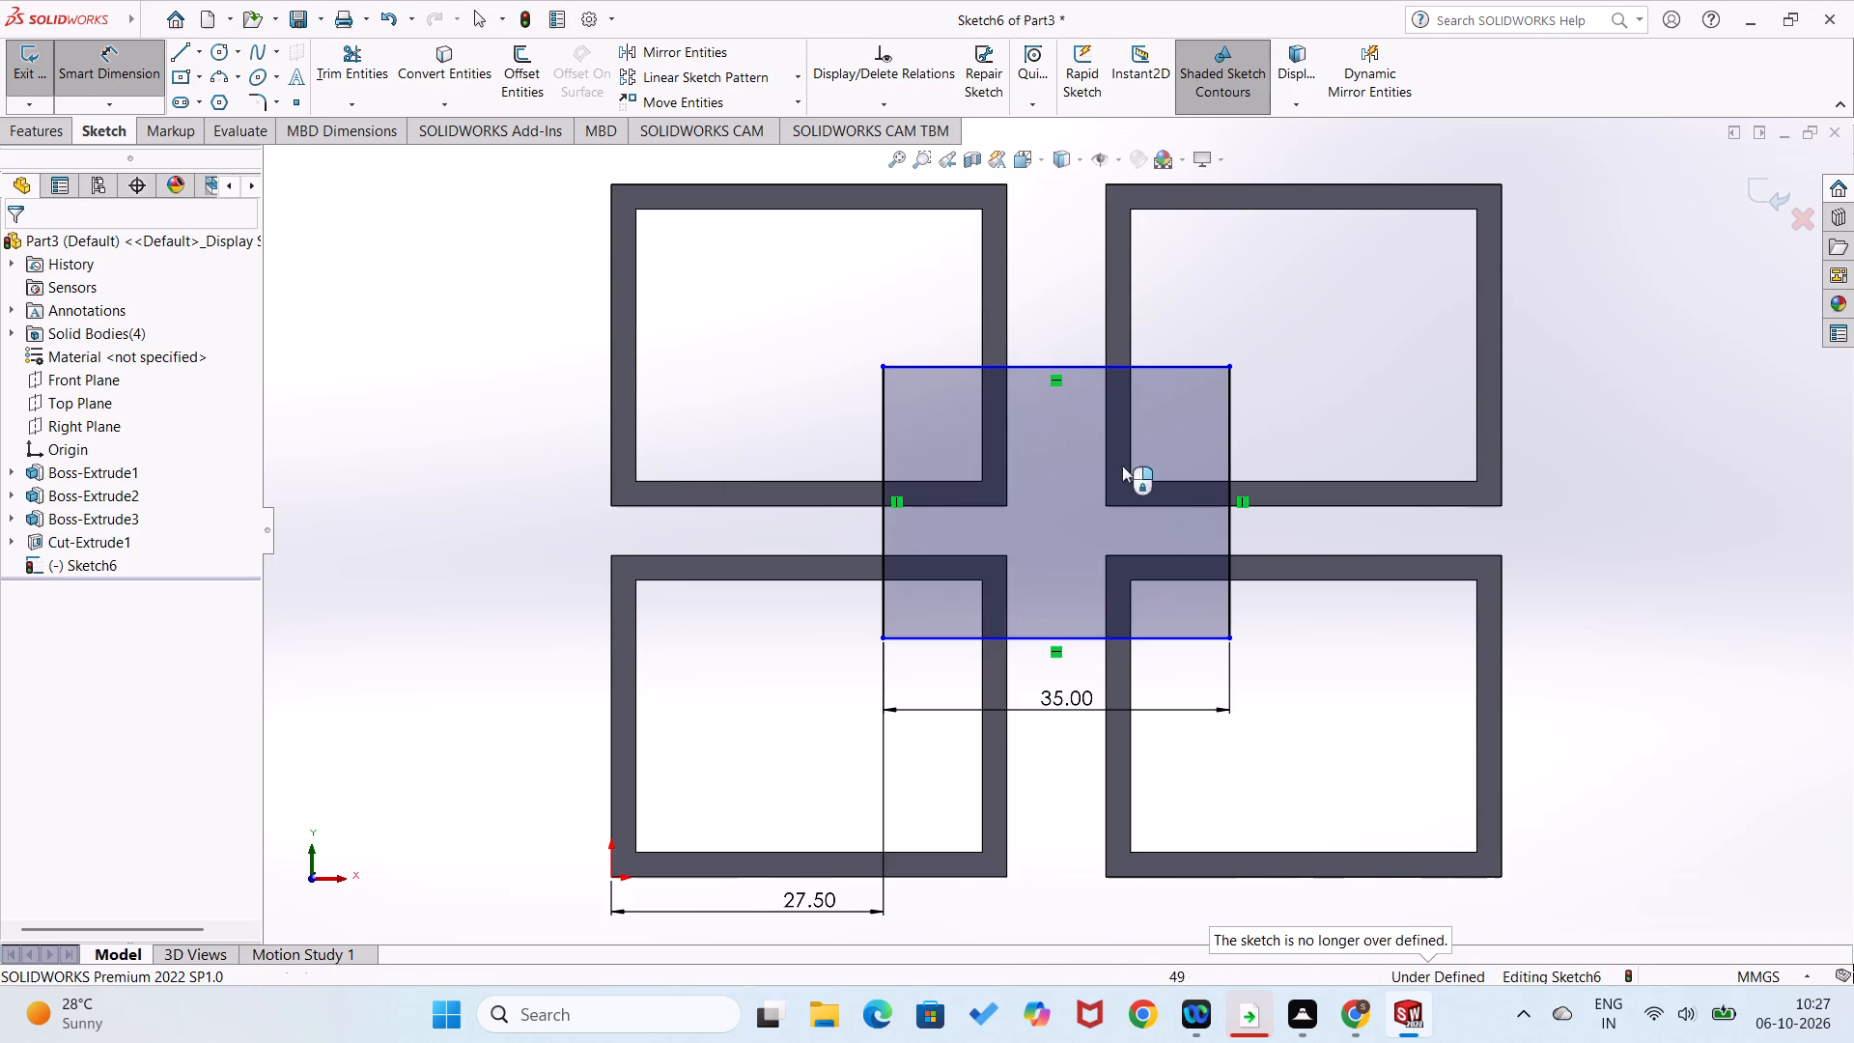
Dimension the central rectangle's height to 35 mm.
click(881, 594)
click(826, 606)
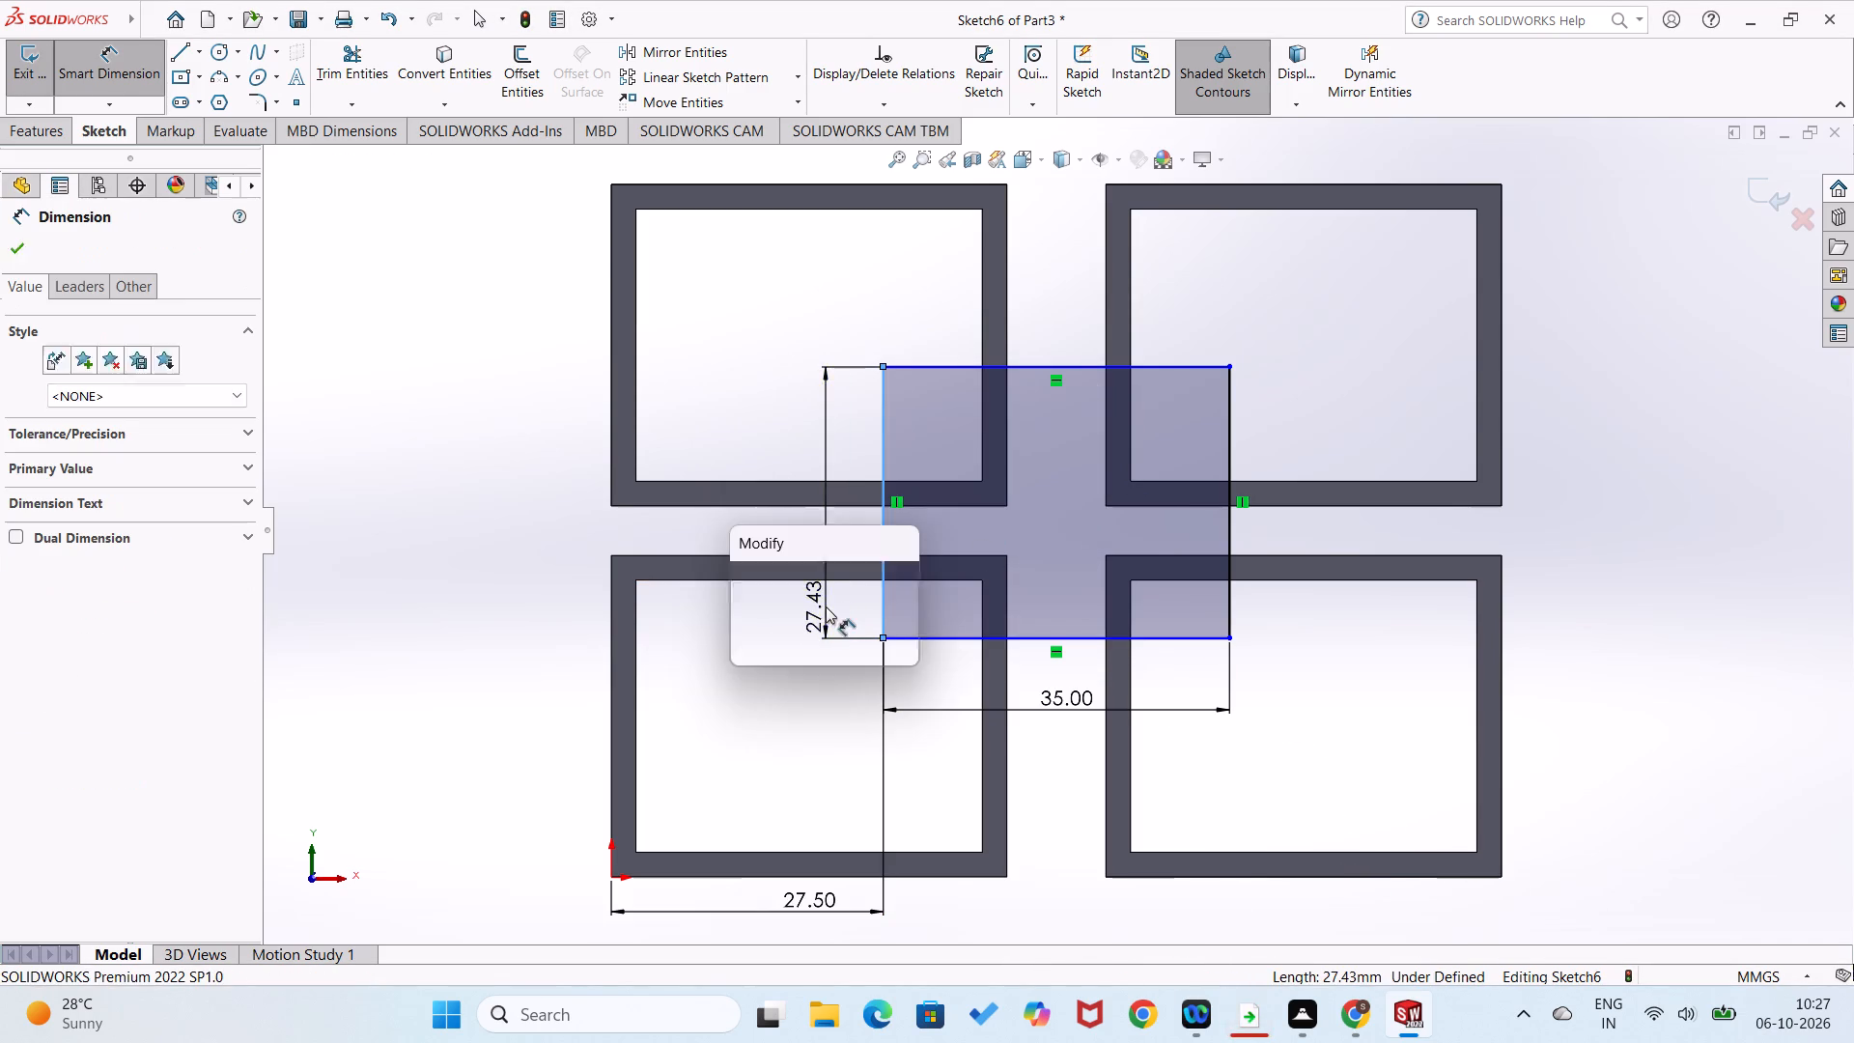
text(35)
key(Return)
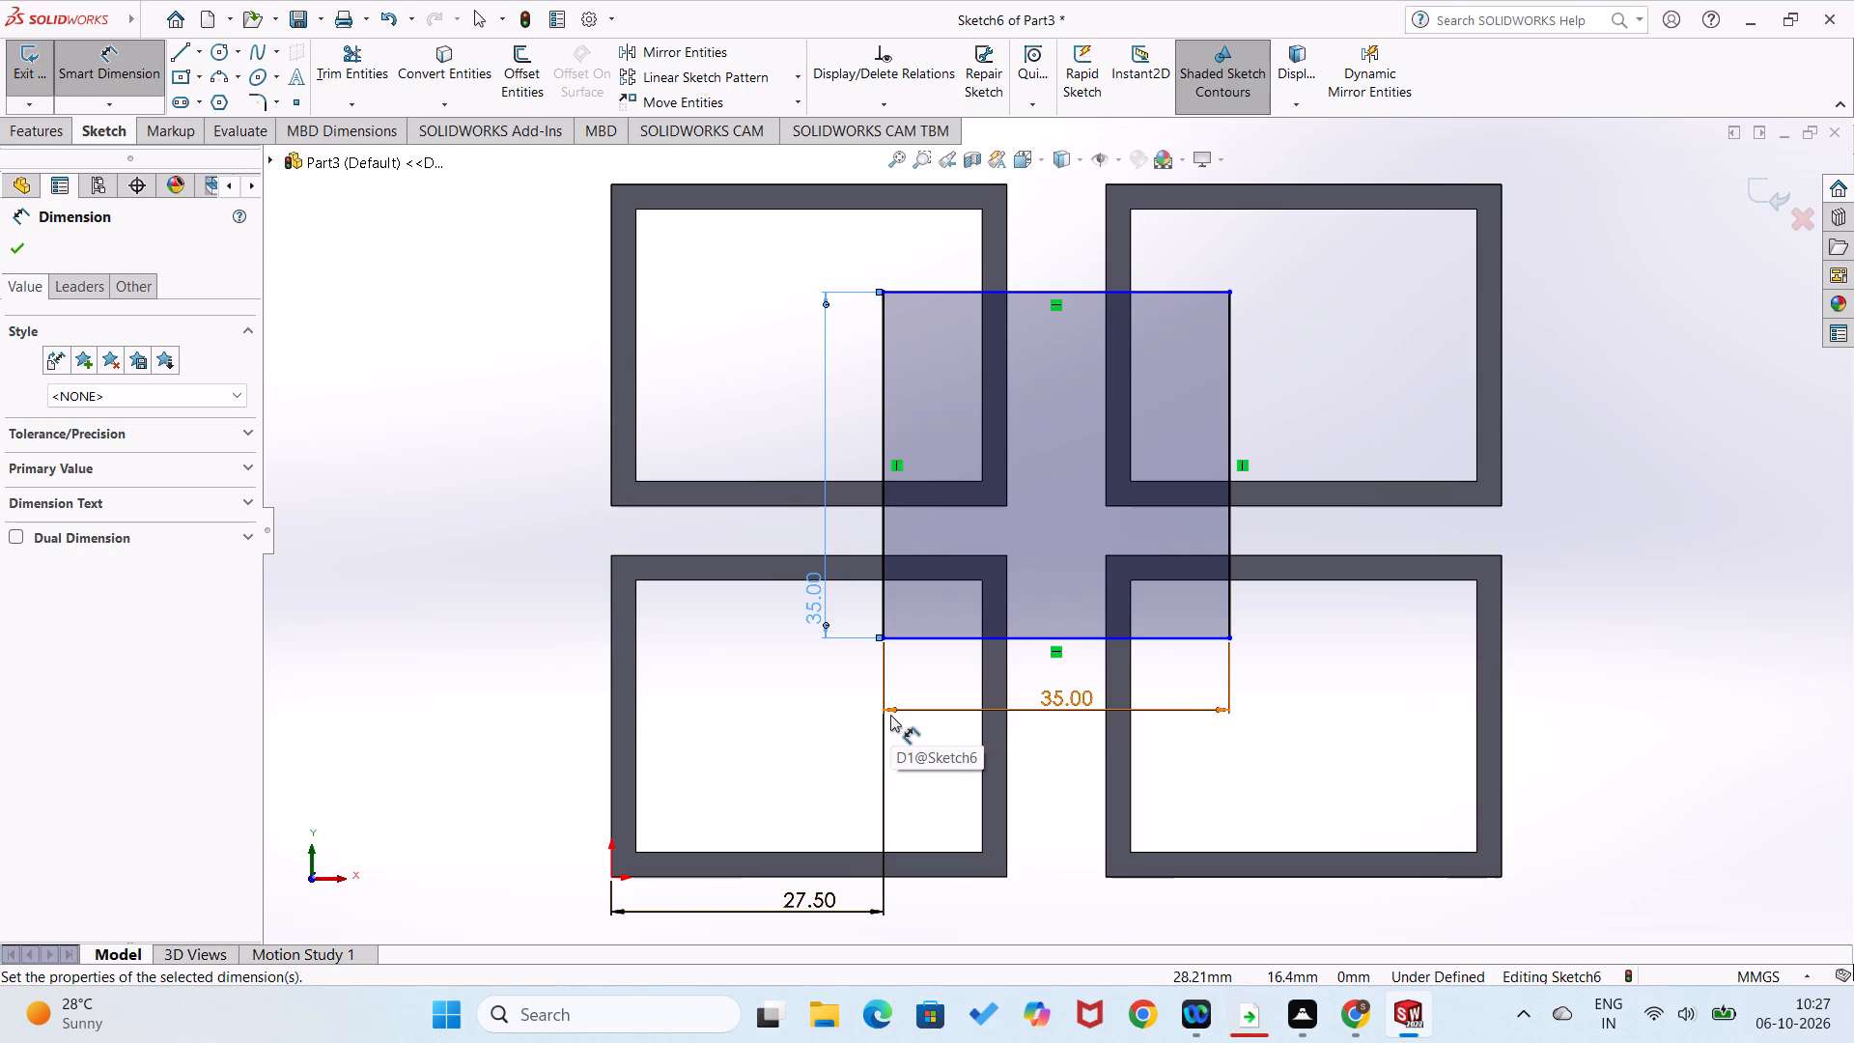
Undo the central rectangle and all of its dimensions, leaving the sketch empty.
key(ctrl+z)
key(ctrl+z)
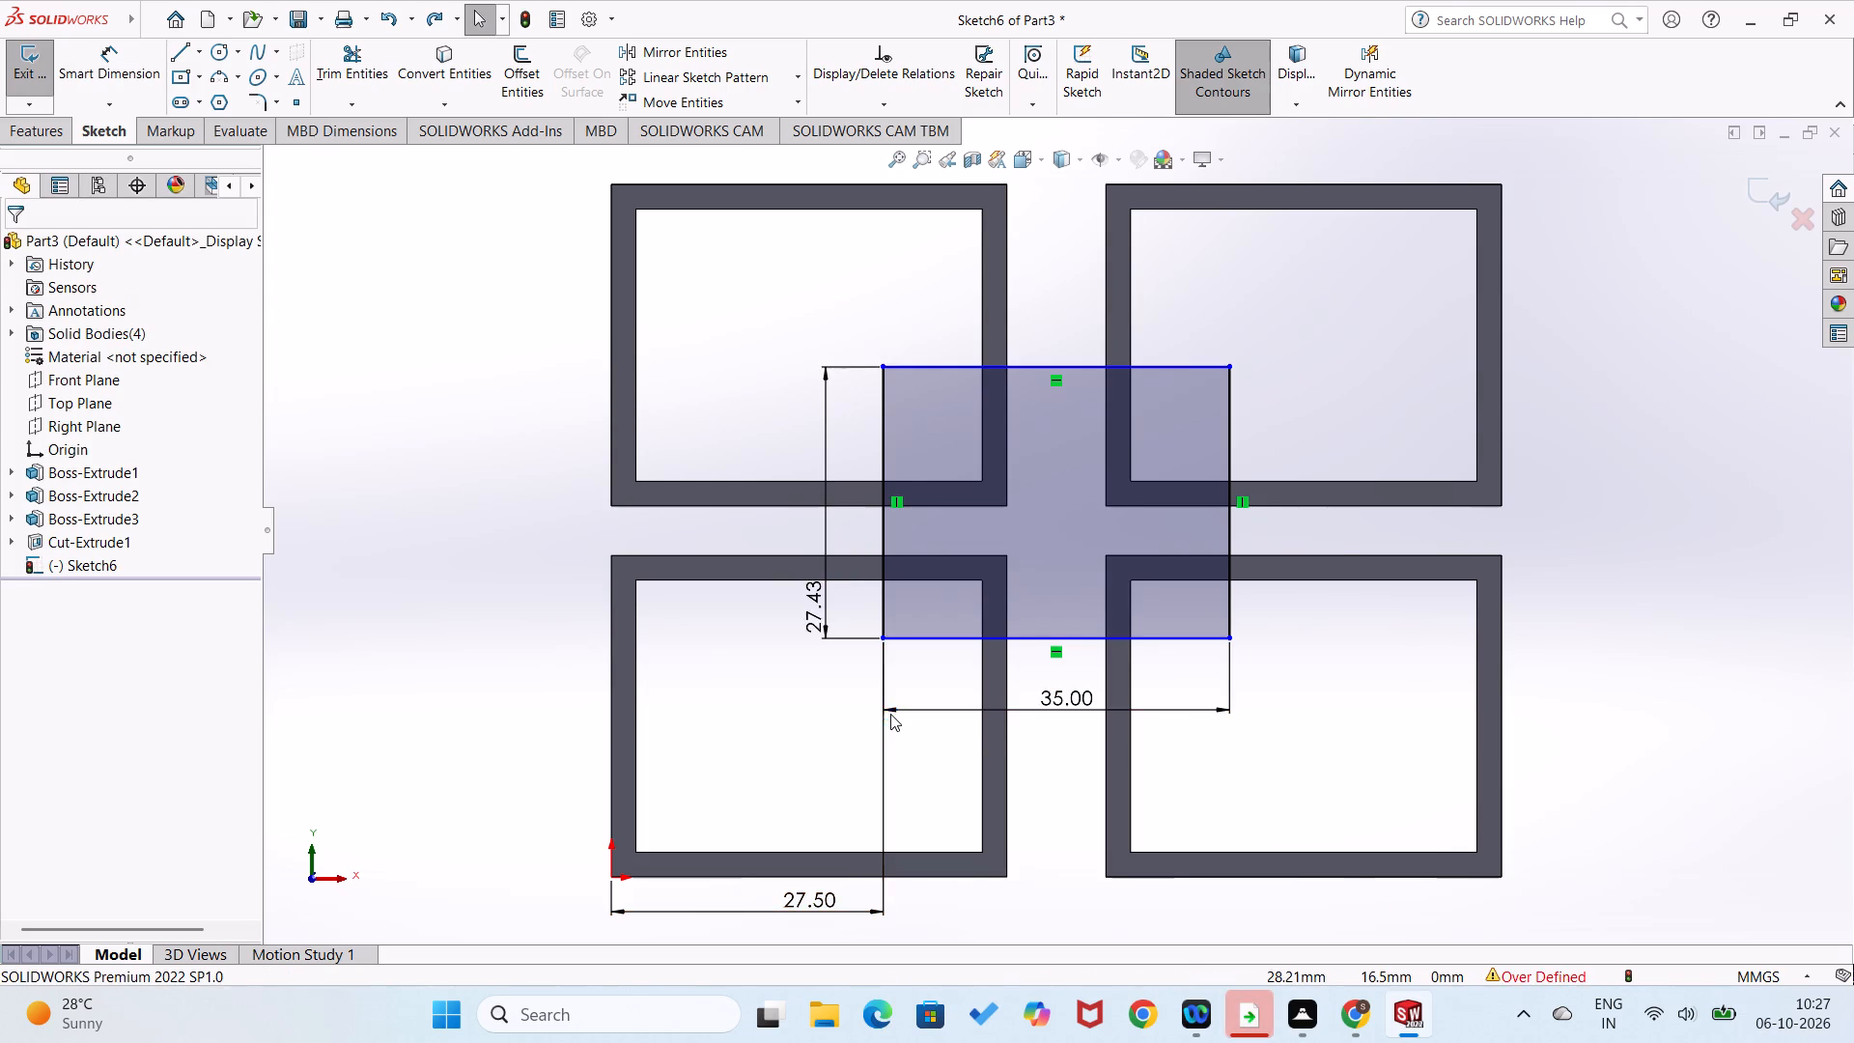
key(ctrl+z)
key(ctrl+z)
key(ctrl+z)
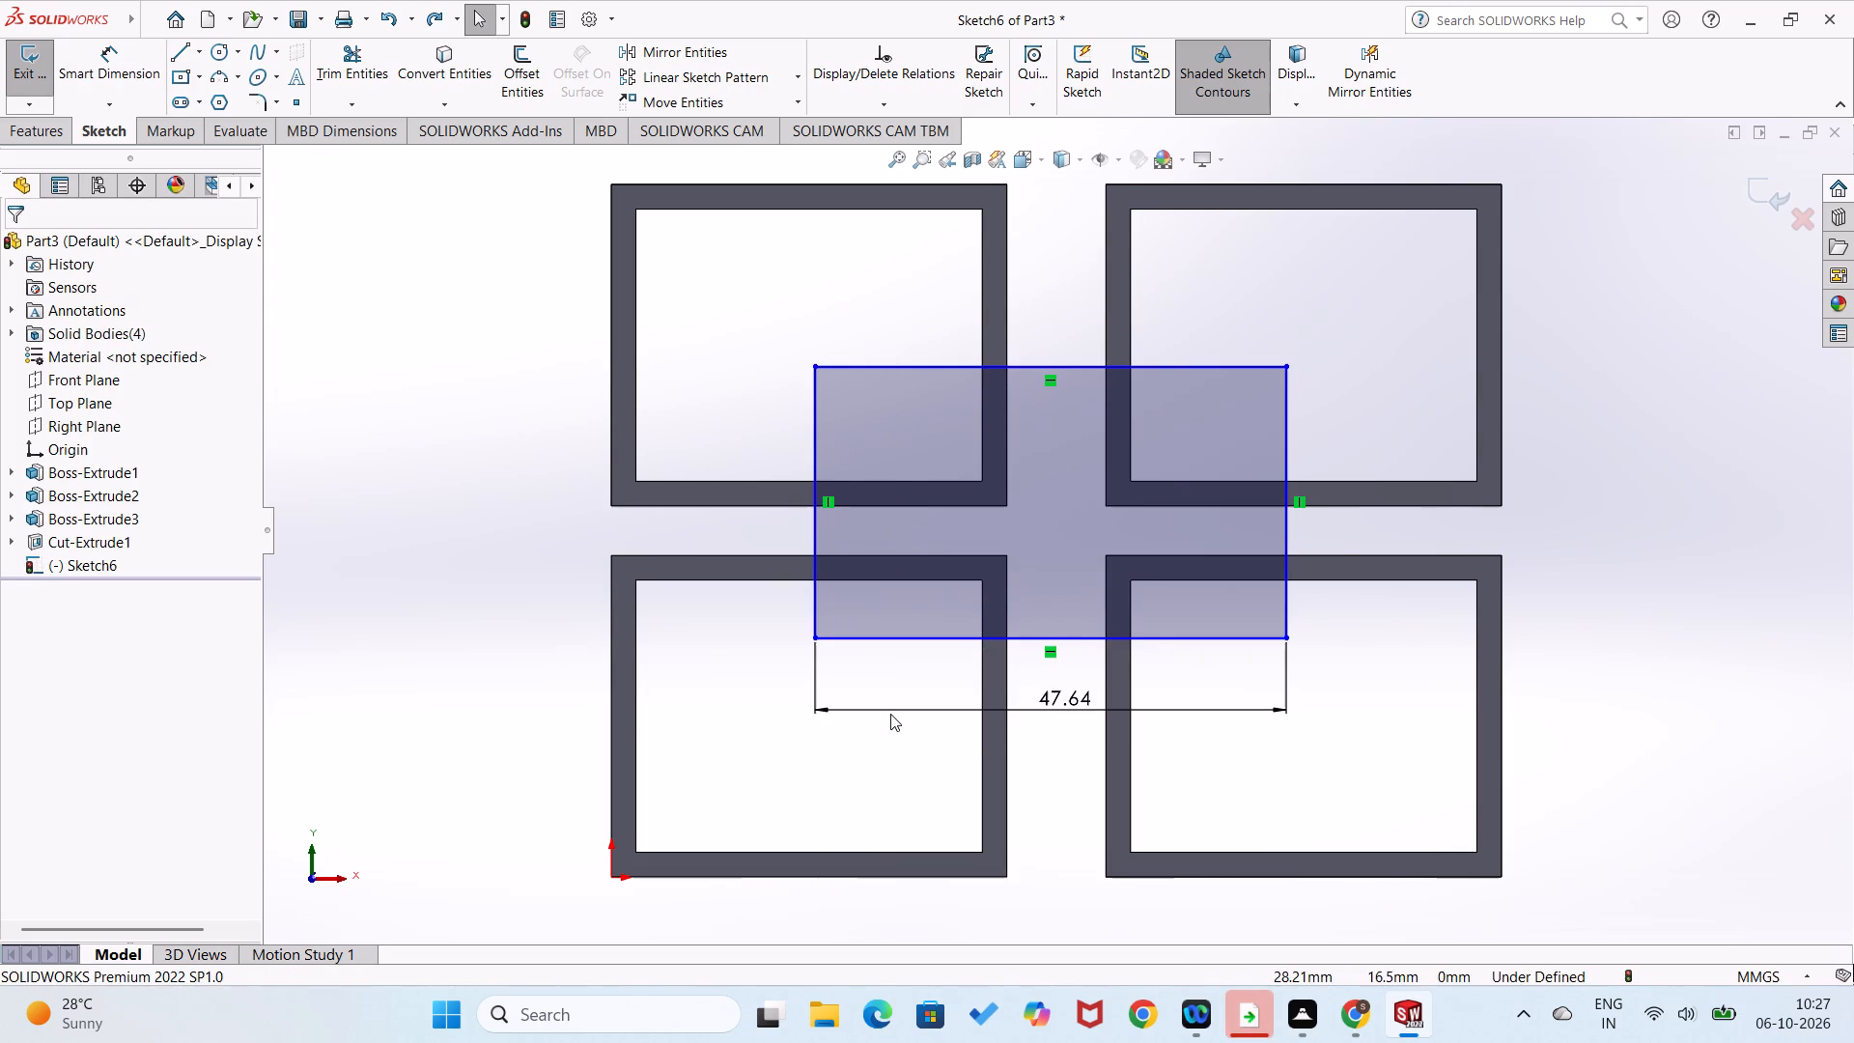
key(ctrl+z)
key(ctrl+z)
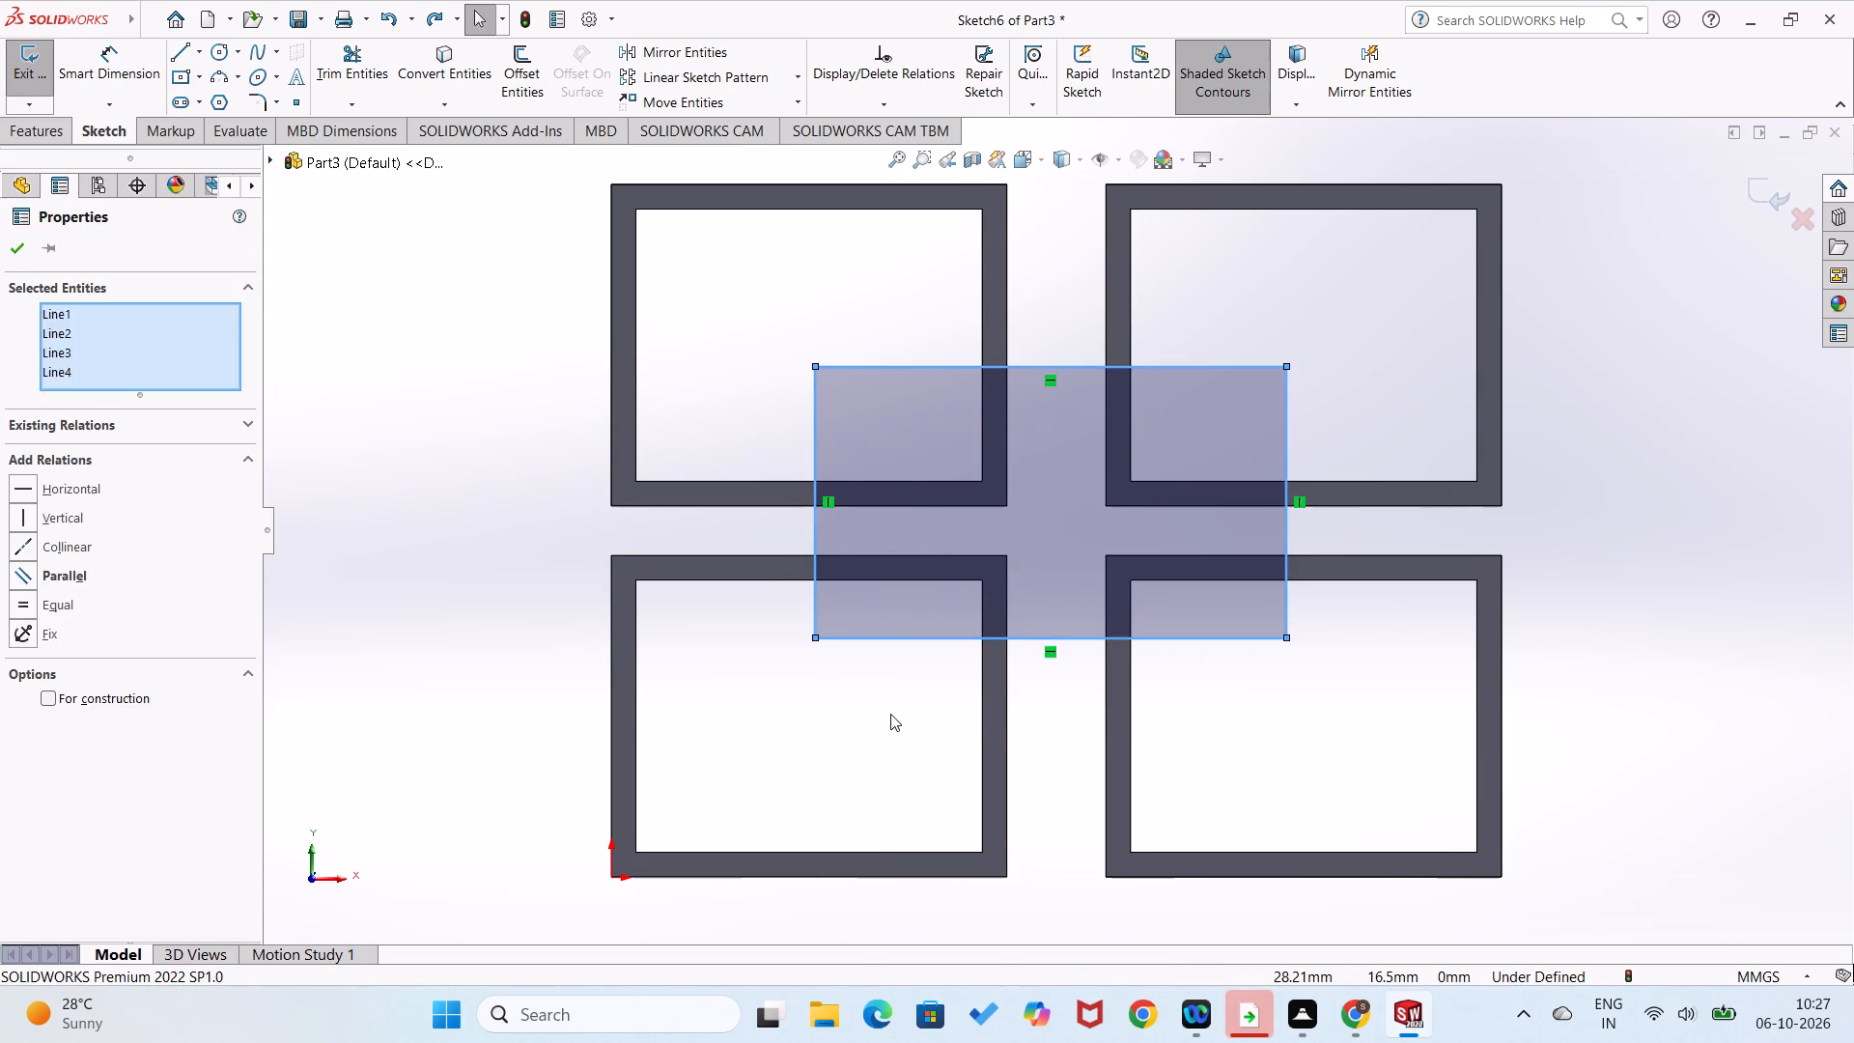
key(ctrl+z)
Sketch a 70 mm vertical construction line joining the outer top and bottom edge midpoints of the two left frames.
right_drag(547, 592, 454, 651)
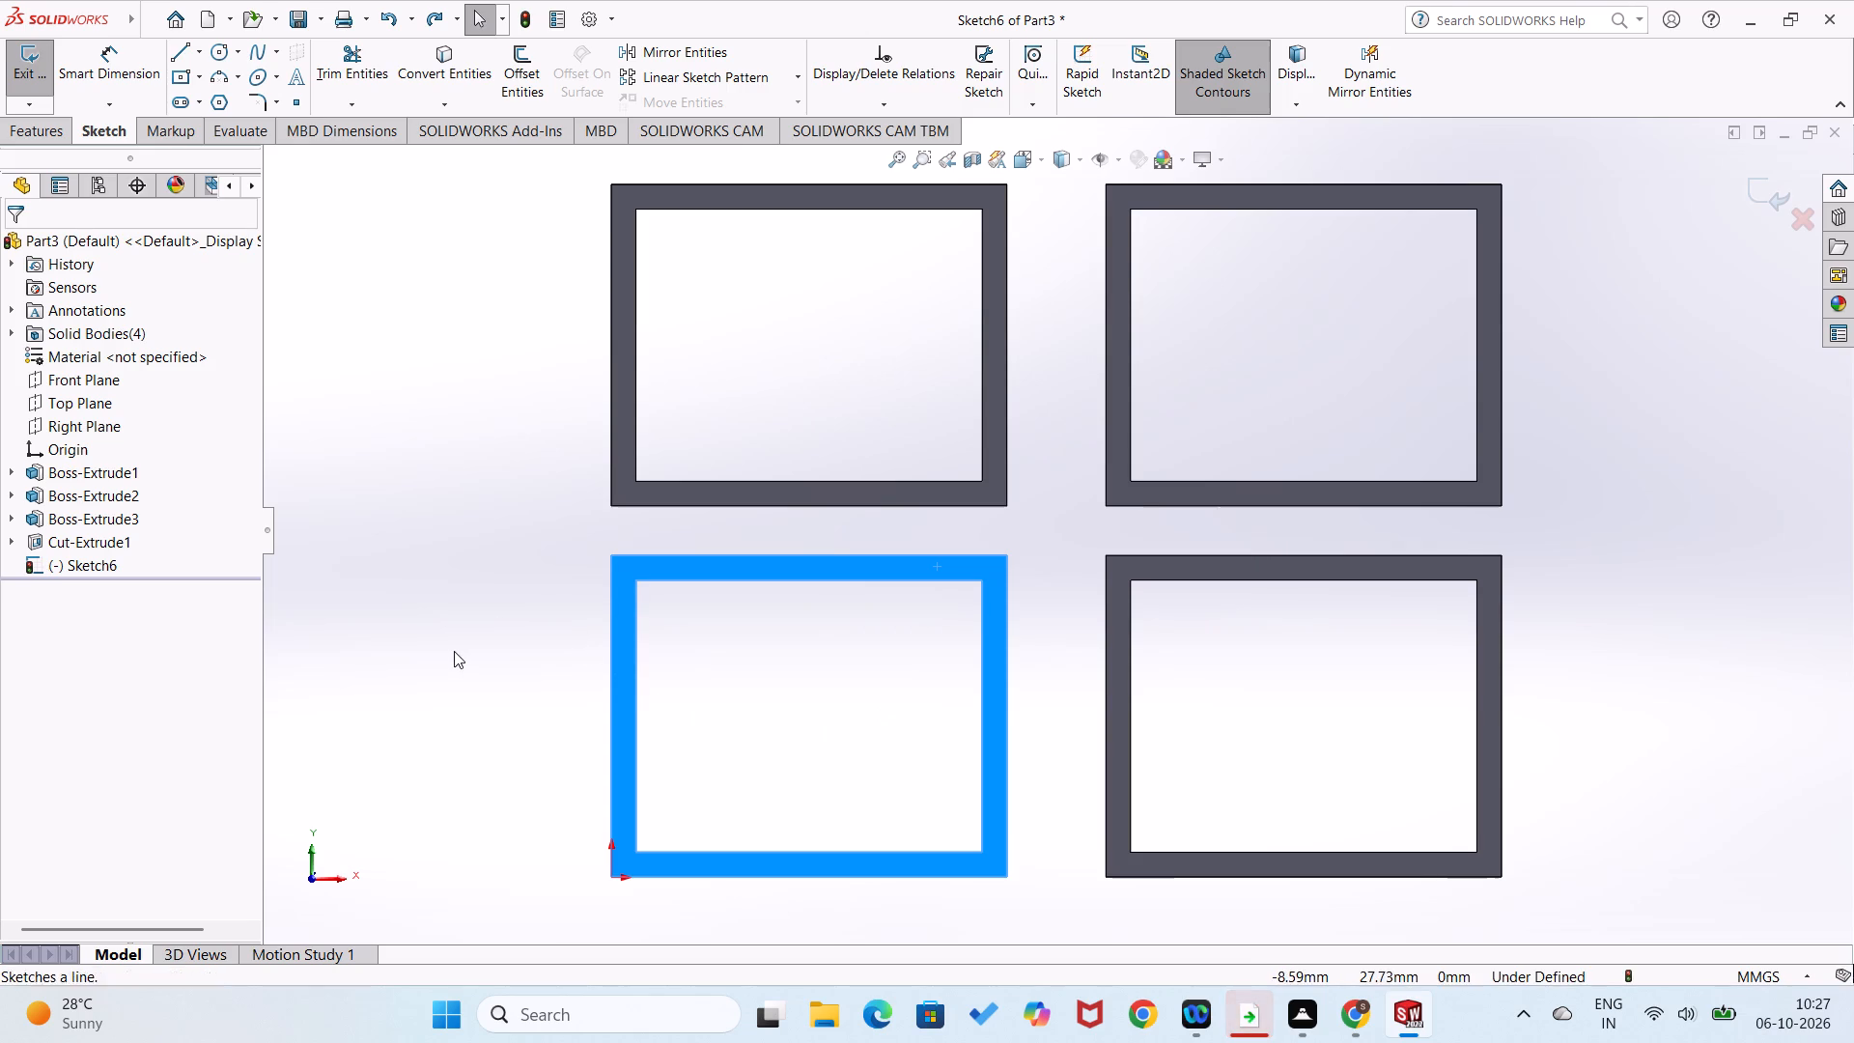
right_drag(454, 651, 436, 660)
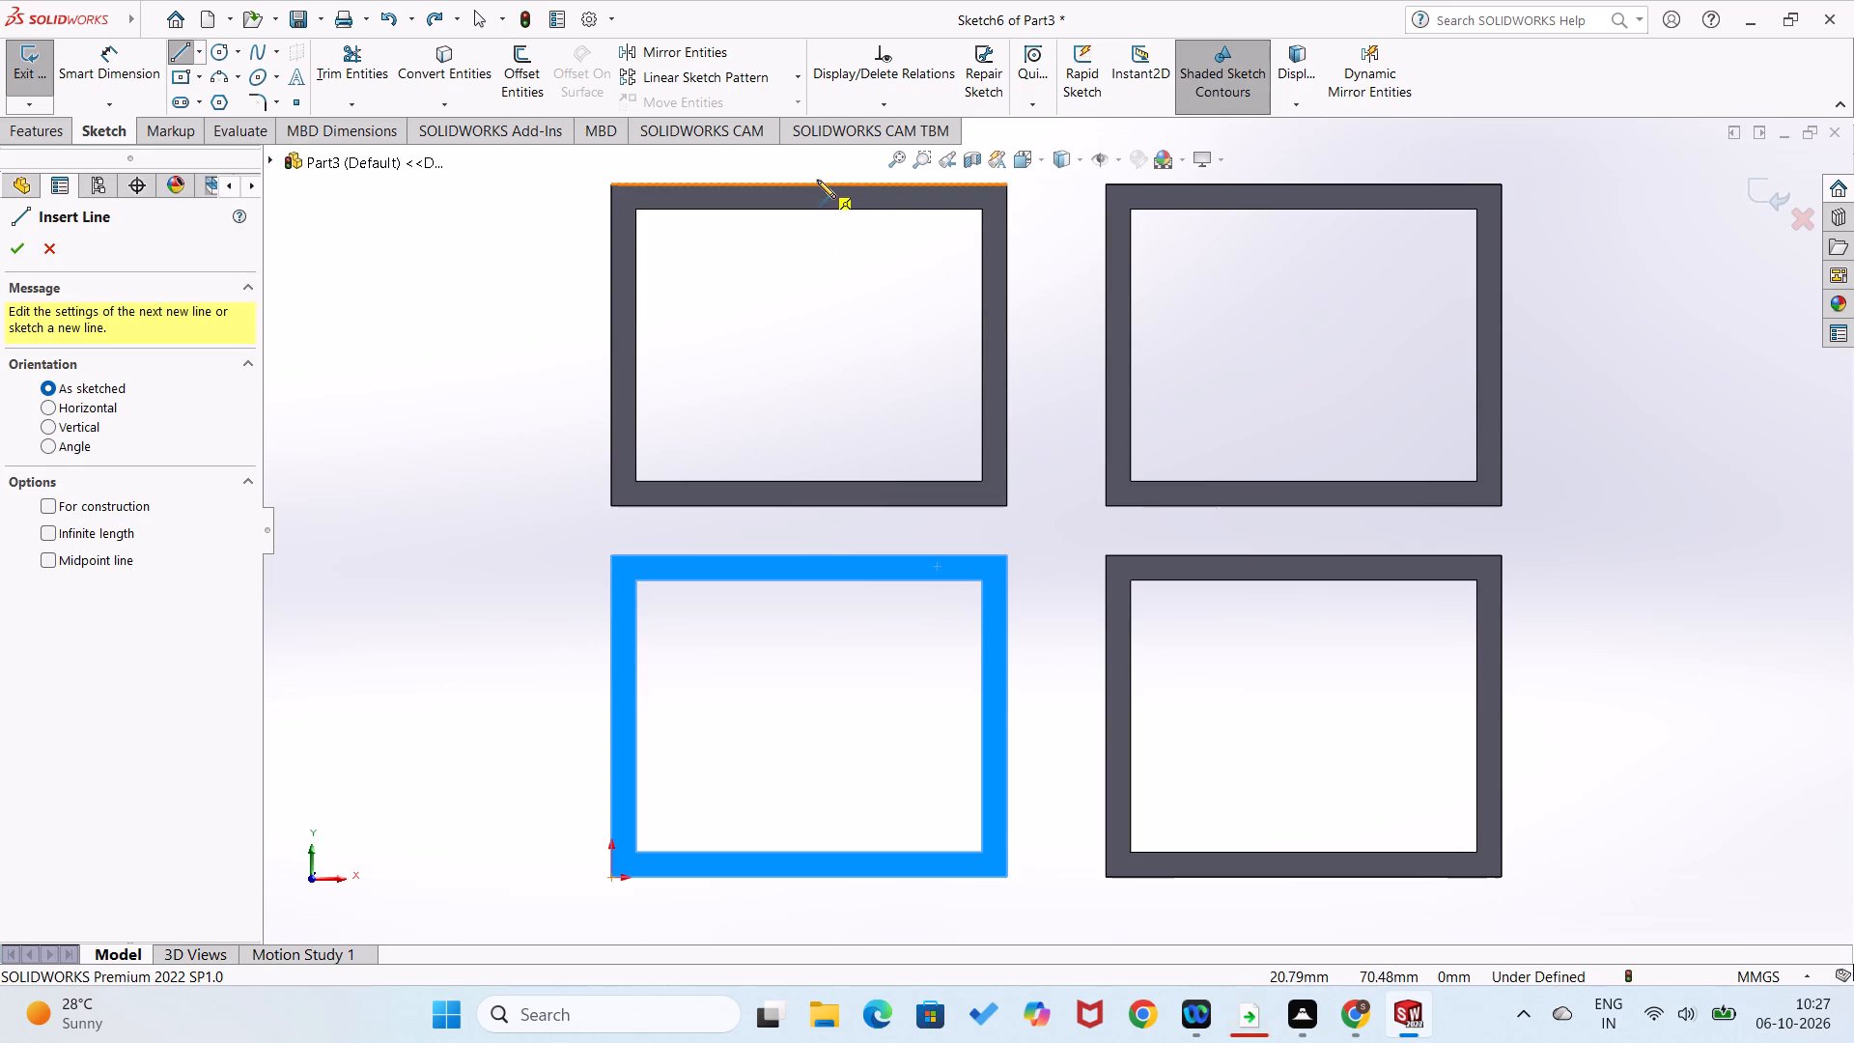
click(809, 183)
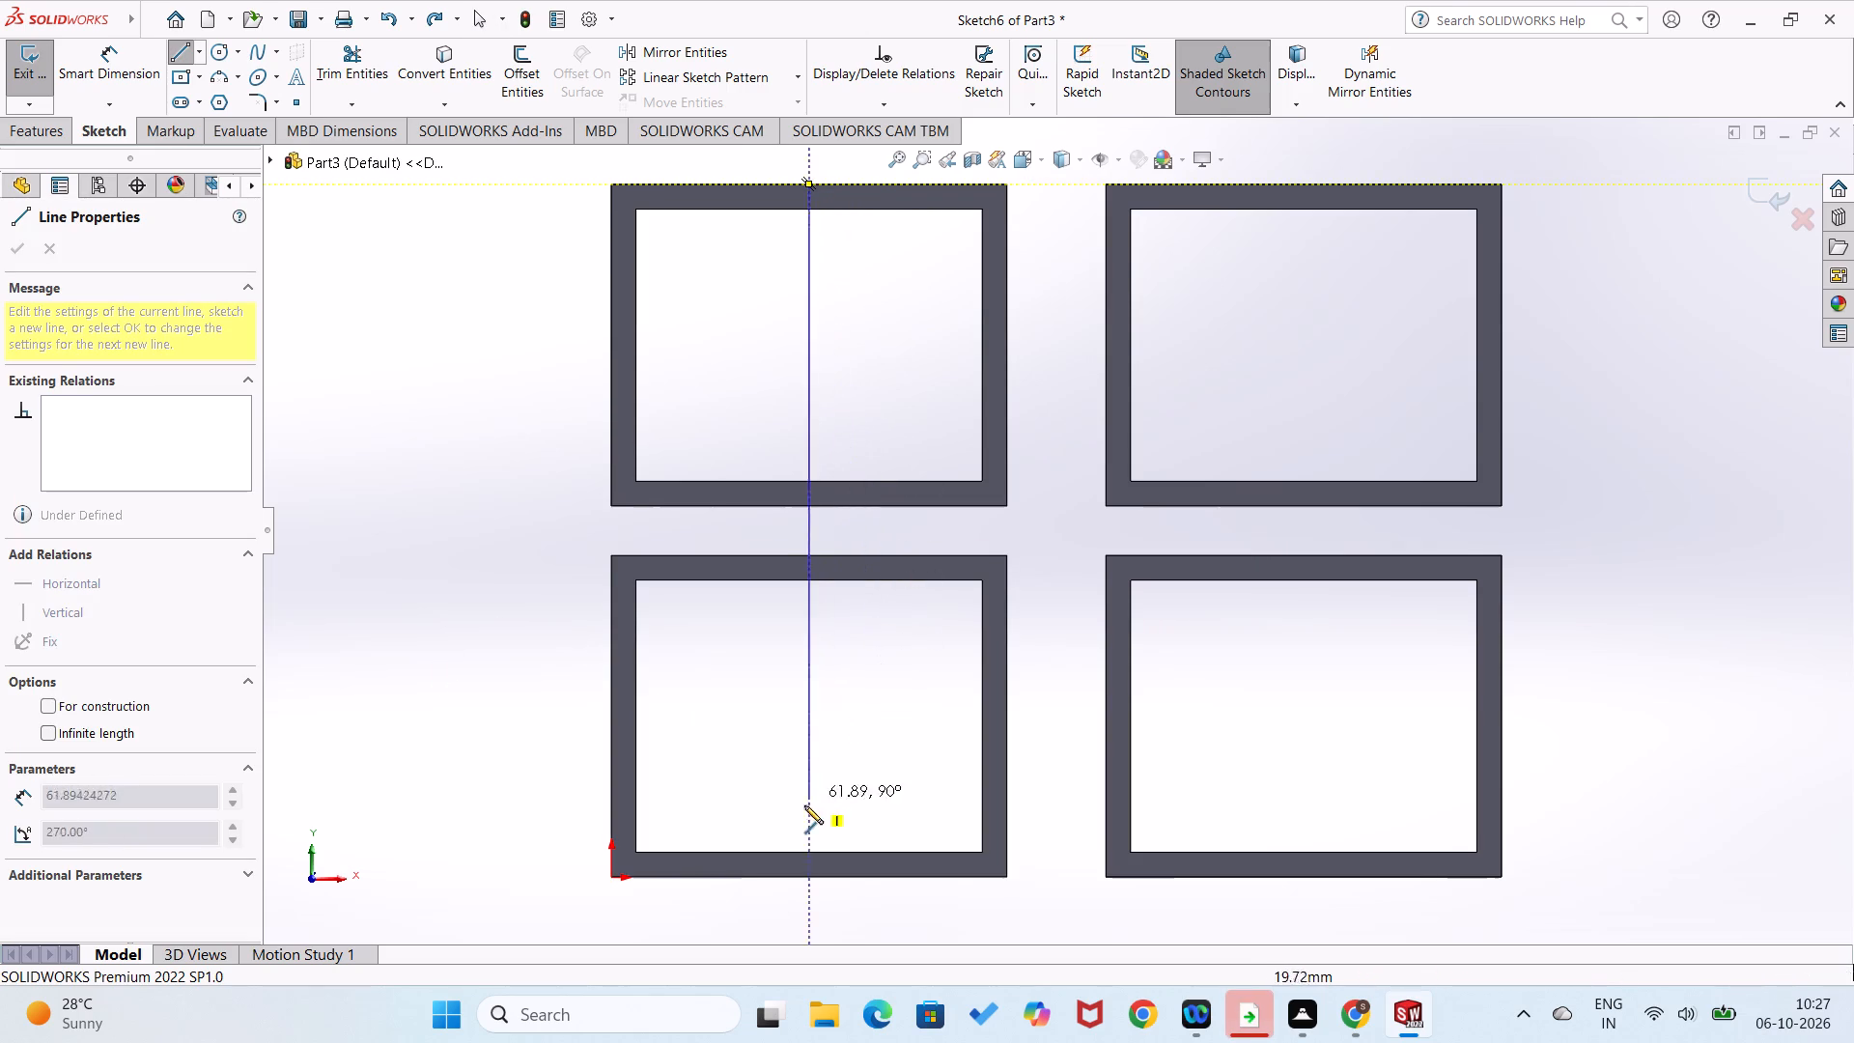
click(812, 878)
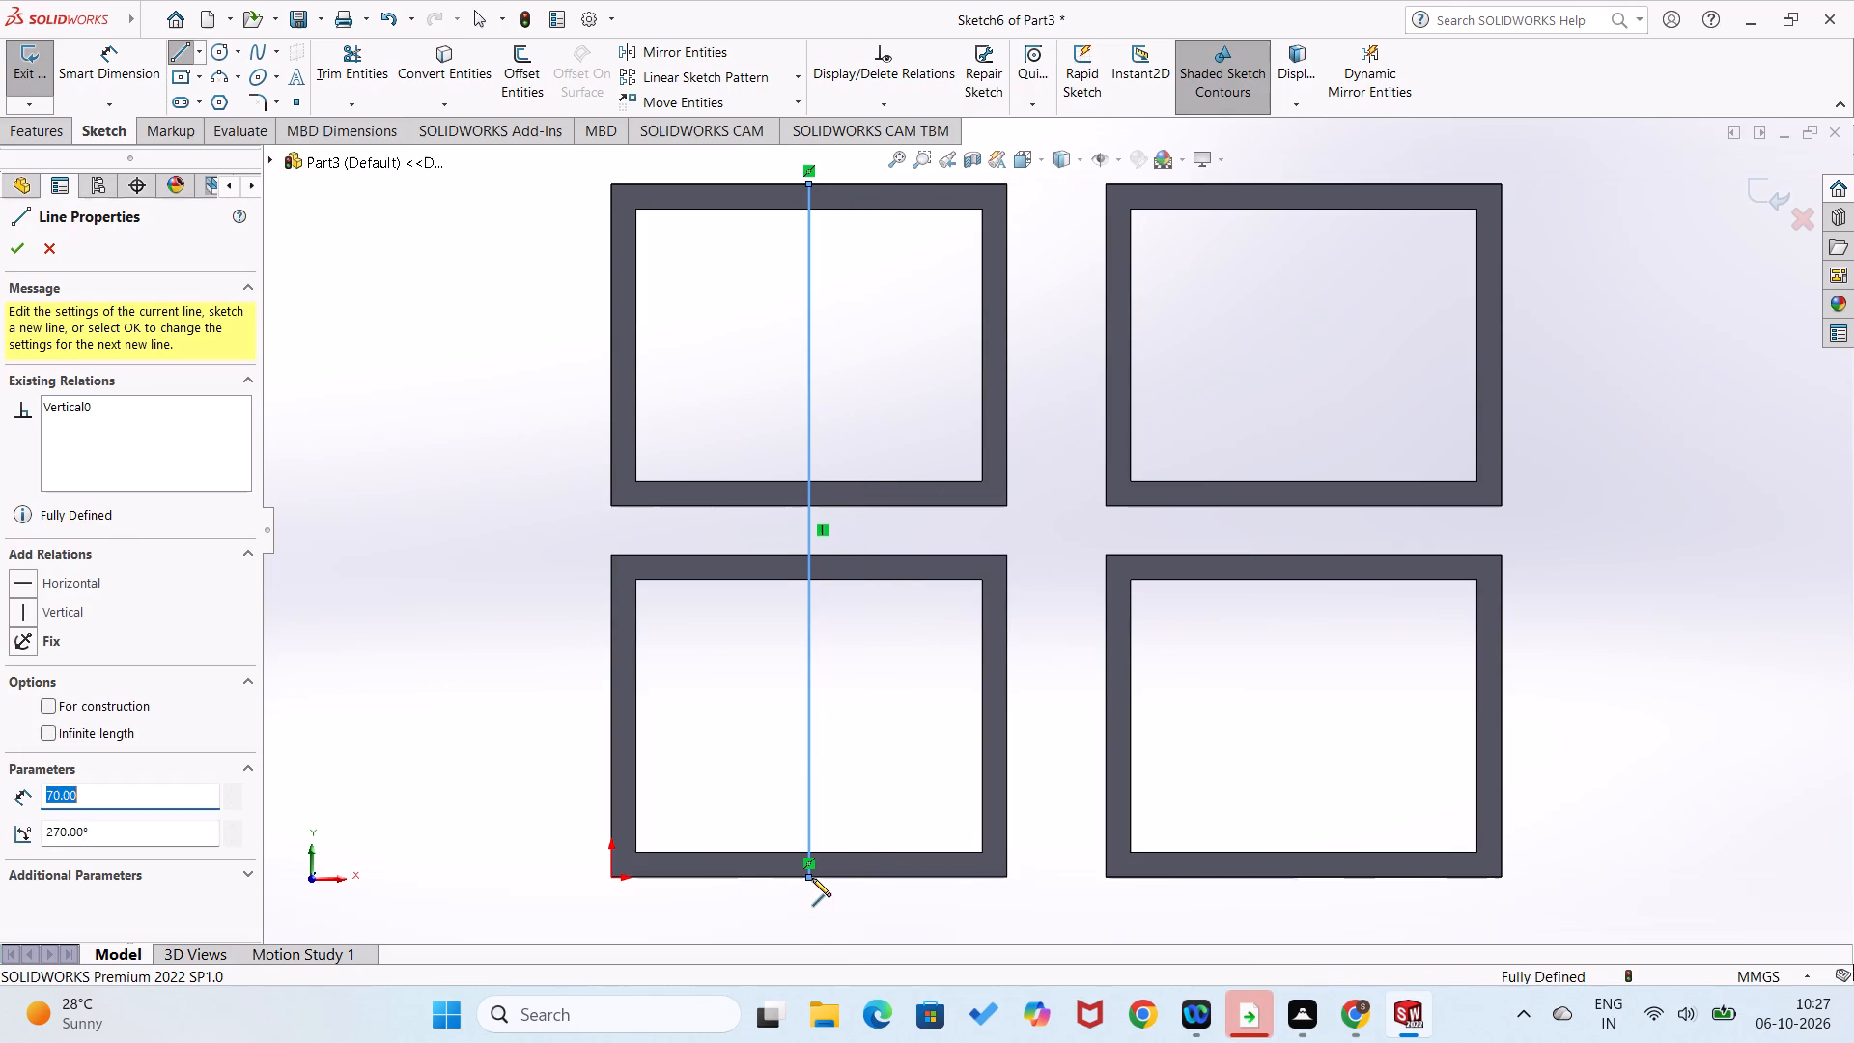
right_click(812, 878)
click(858, 736)
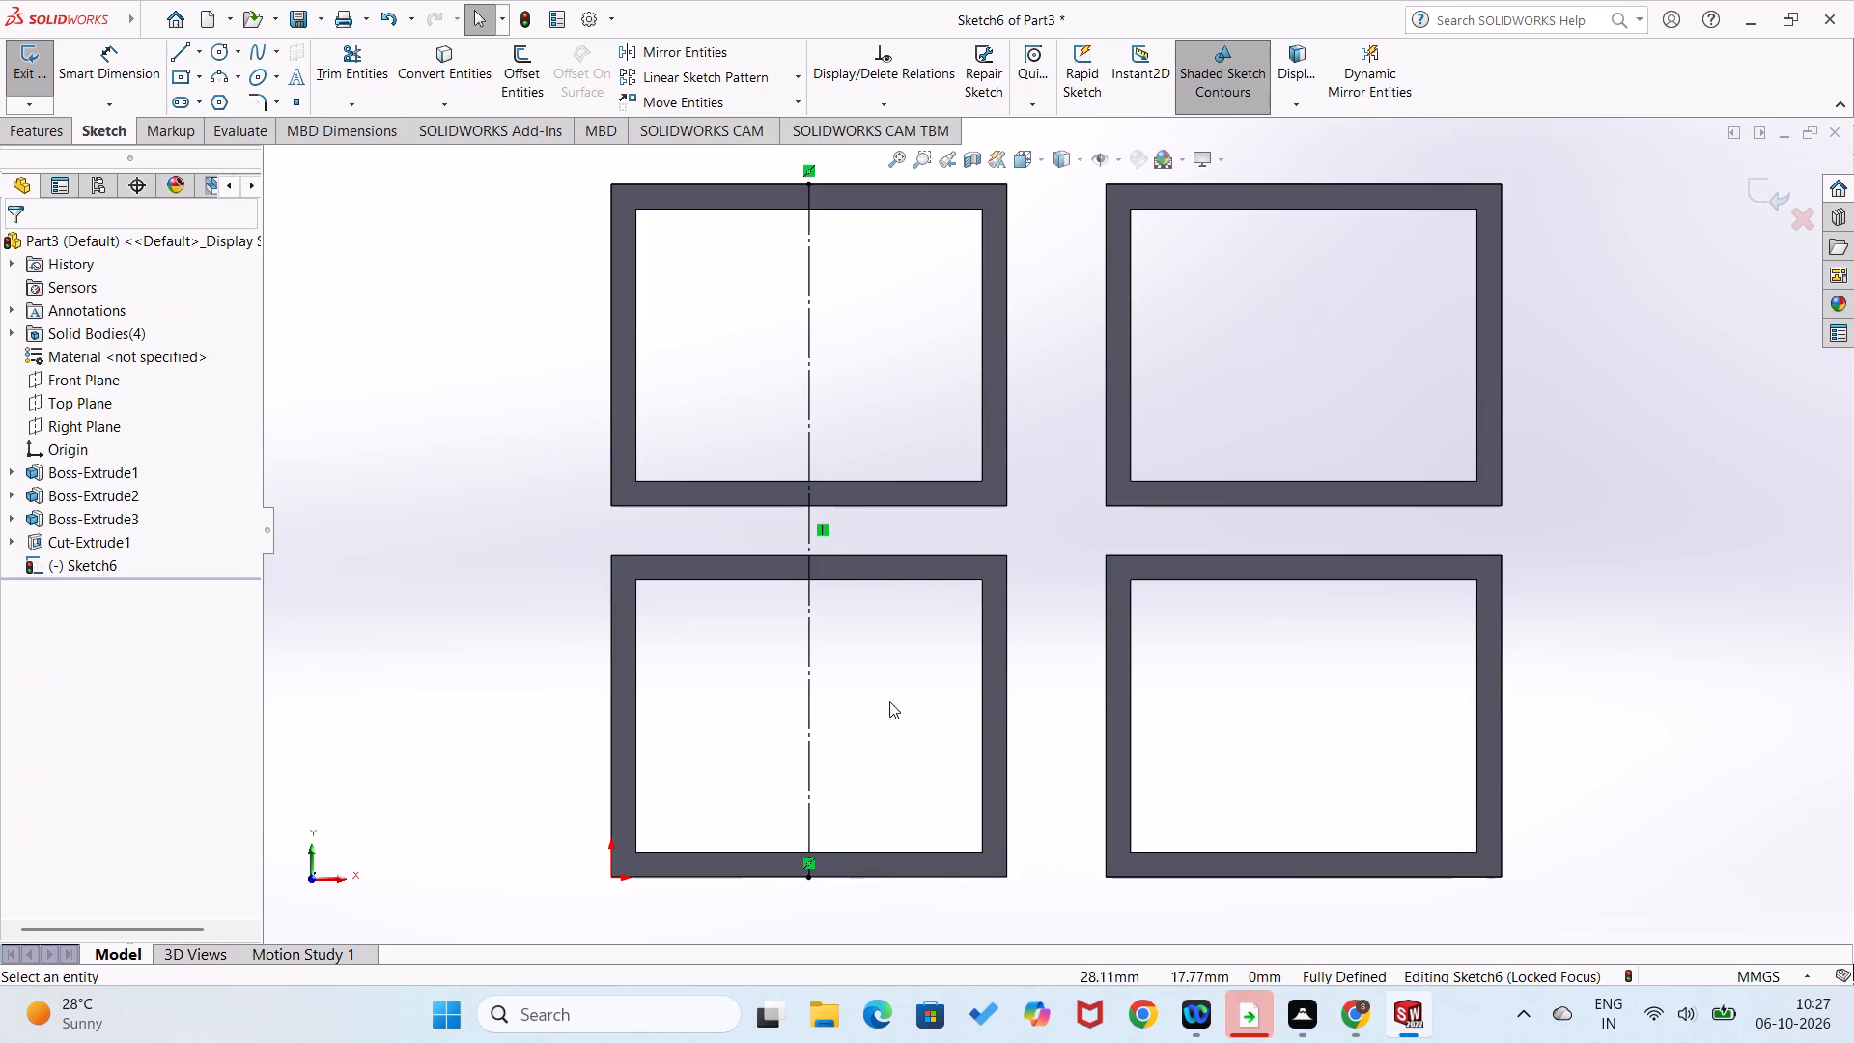
Sketch a 70 mm vertical construction line joining the outer top and bottom edge midpoints of the two right frames.
right_drag(889, 701, 799, 761)
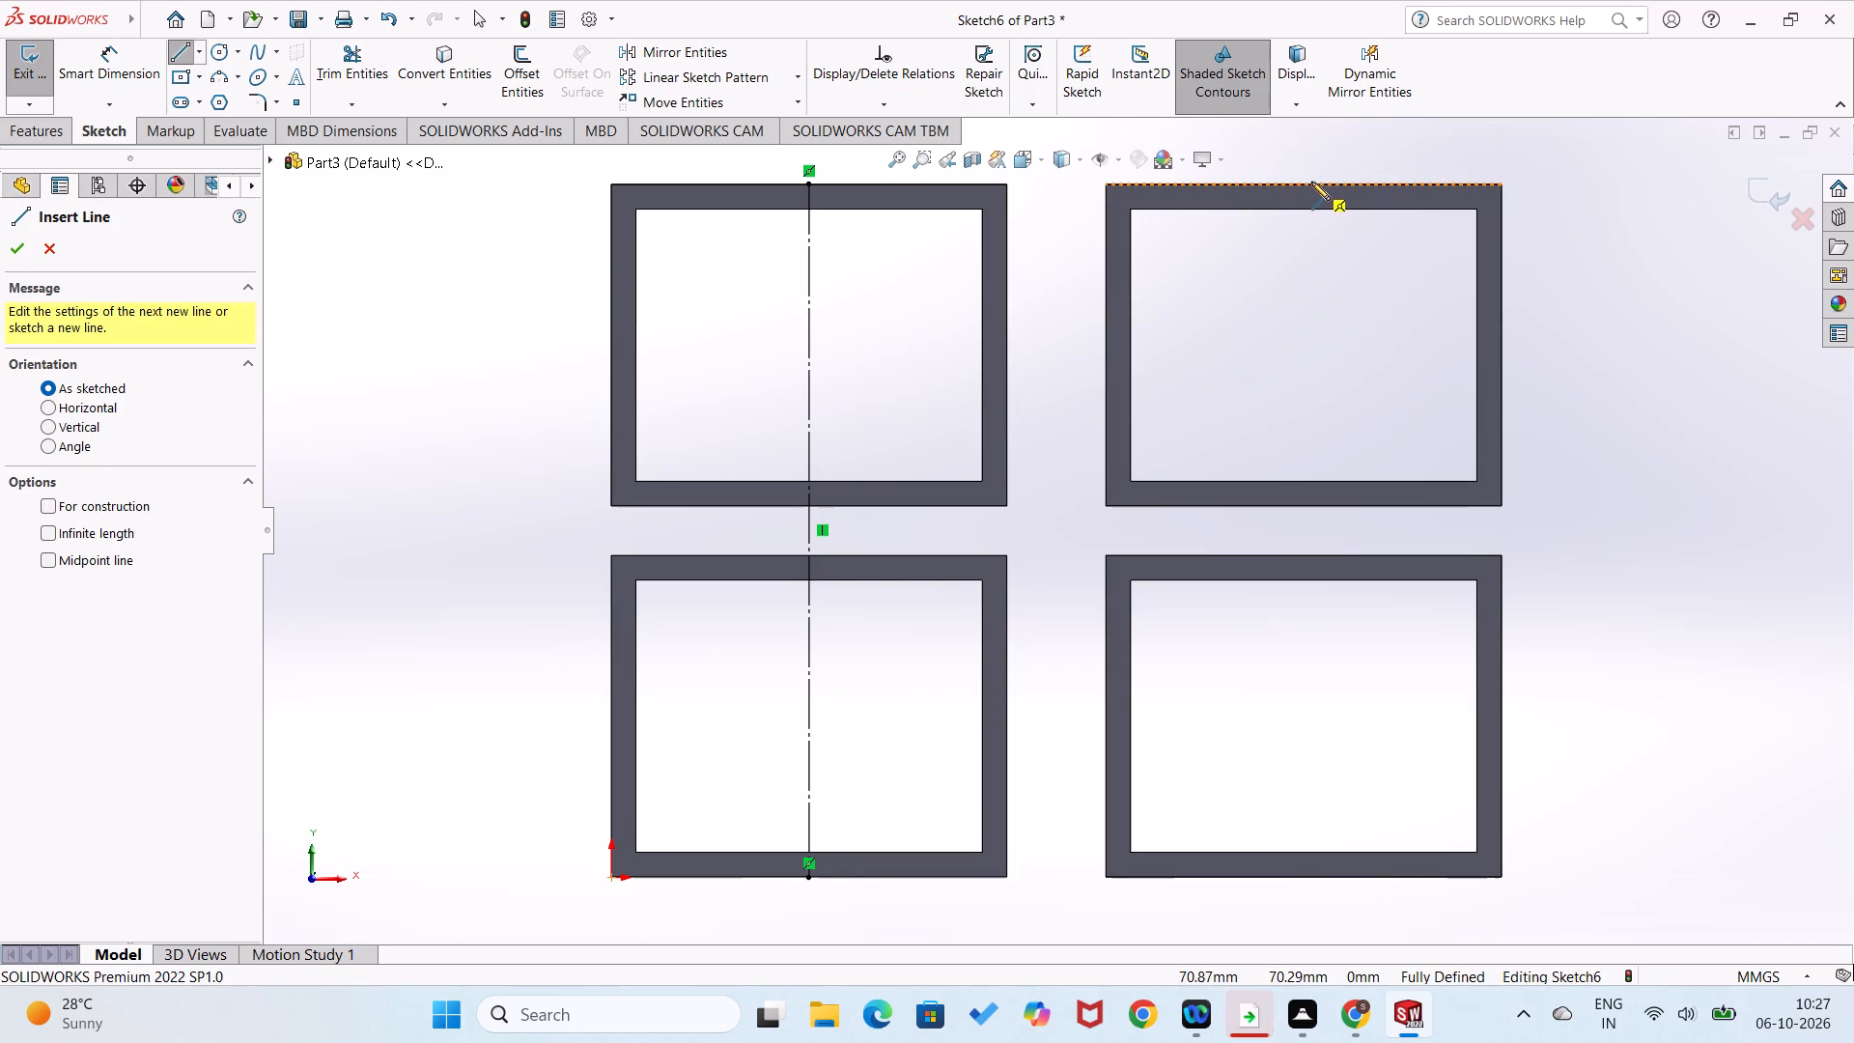
click(1302, 183)
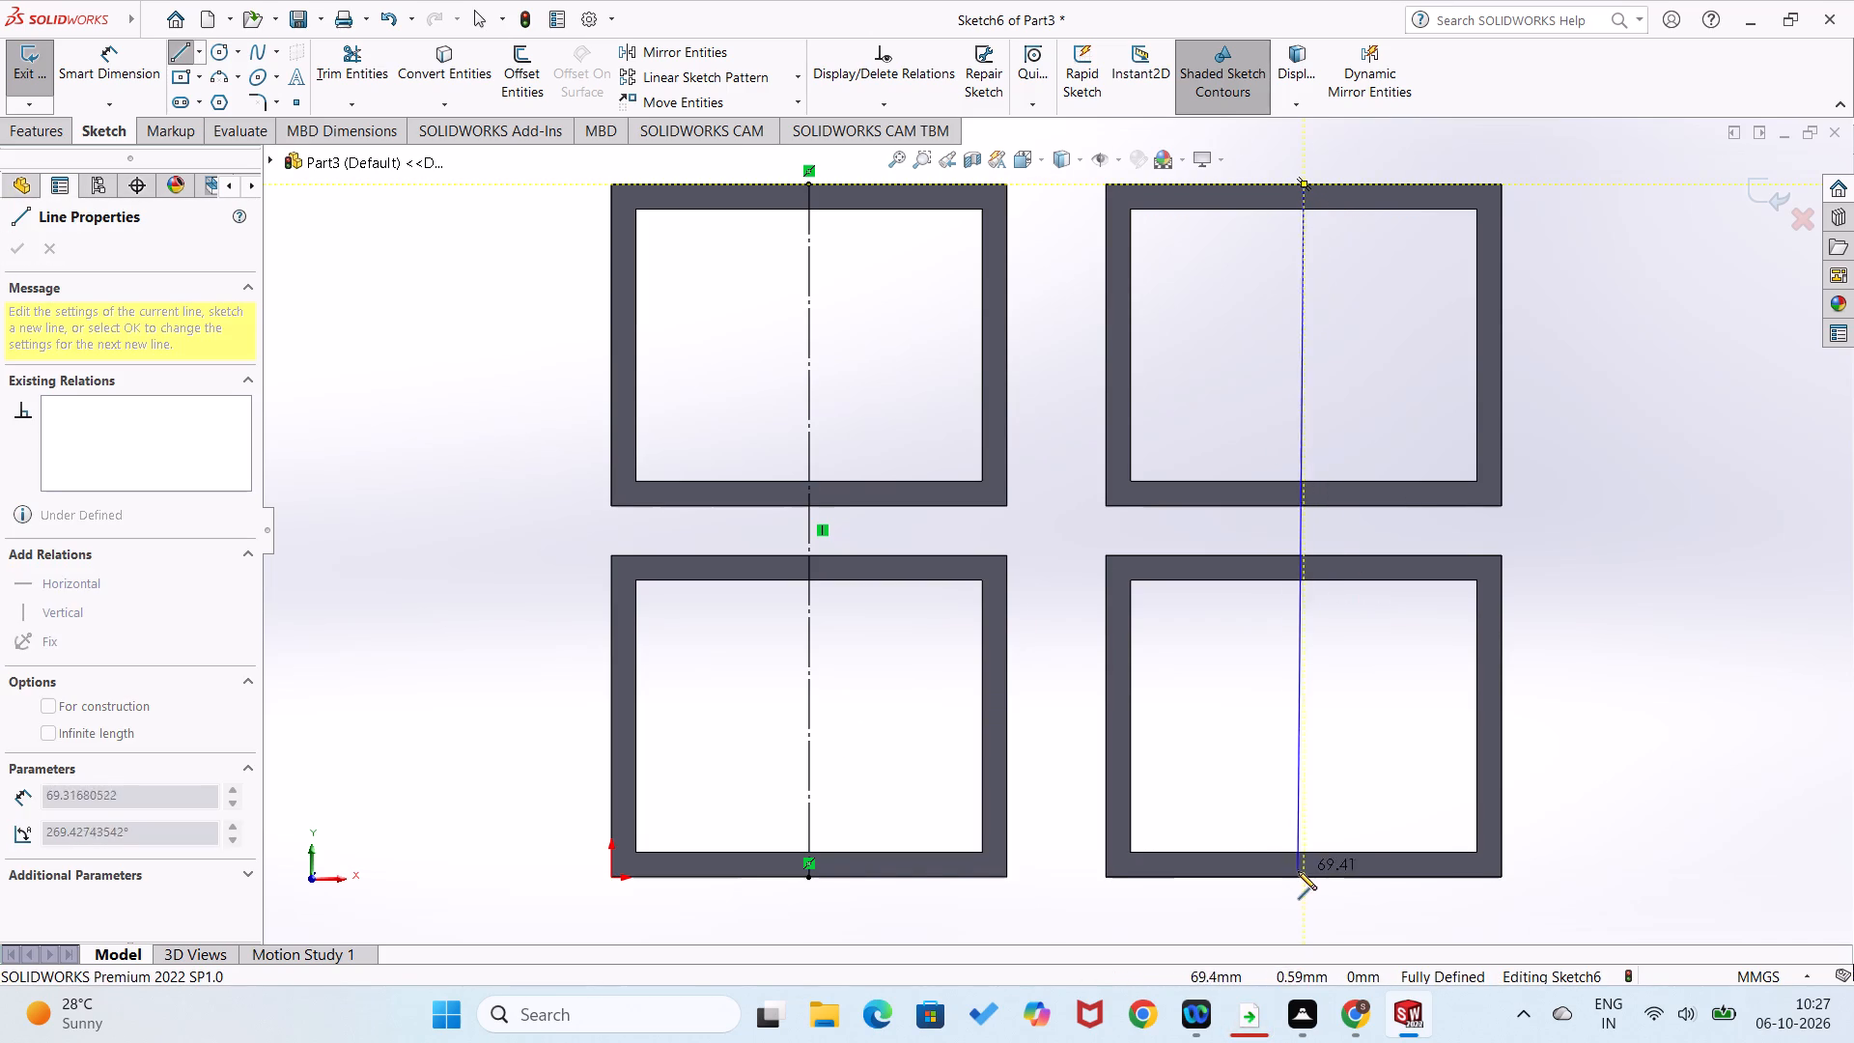
click(1303, 879)
right_click(1303, 879)
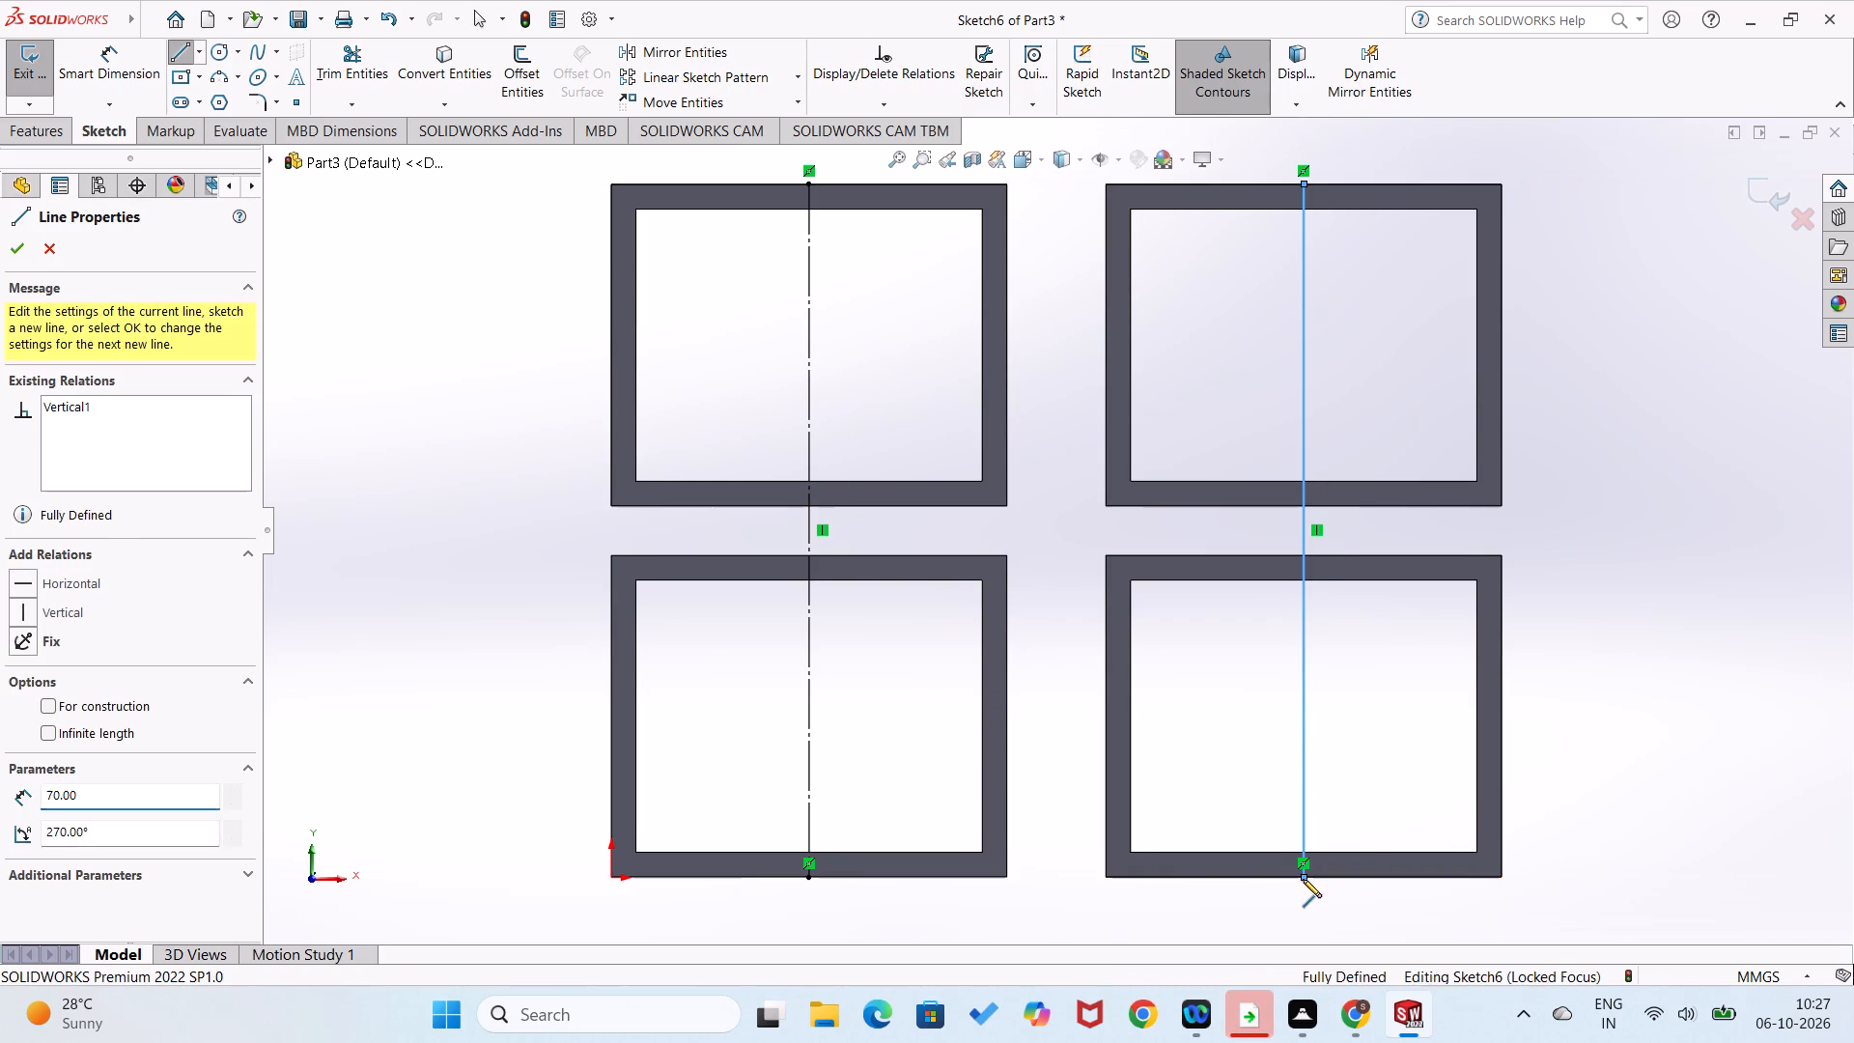
click(1348, 746)
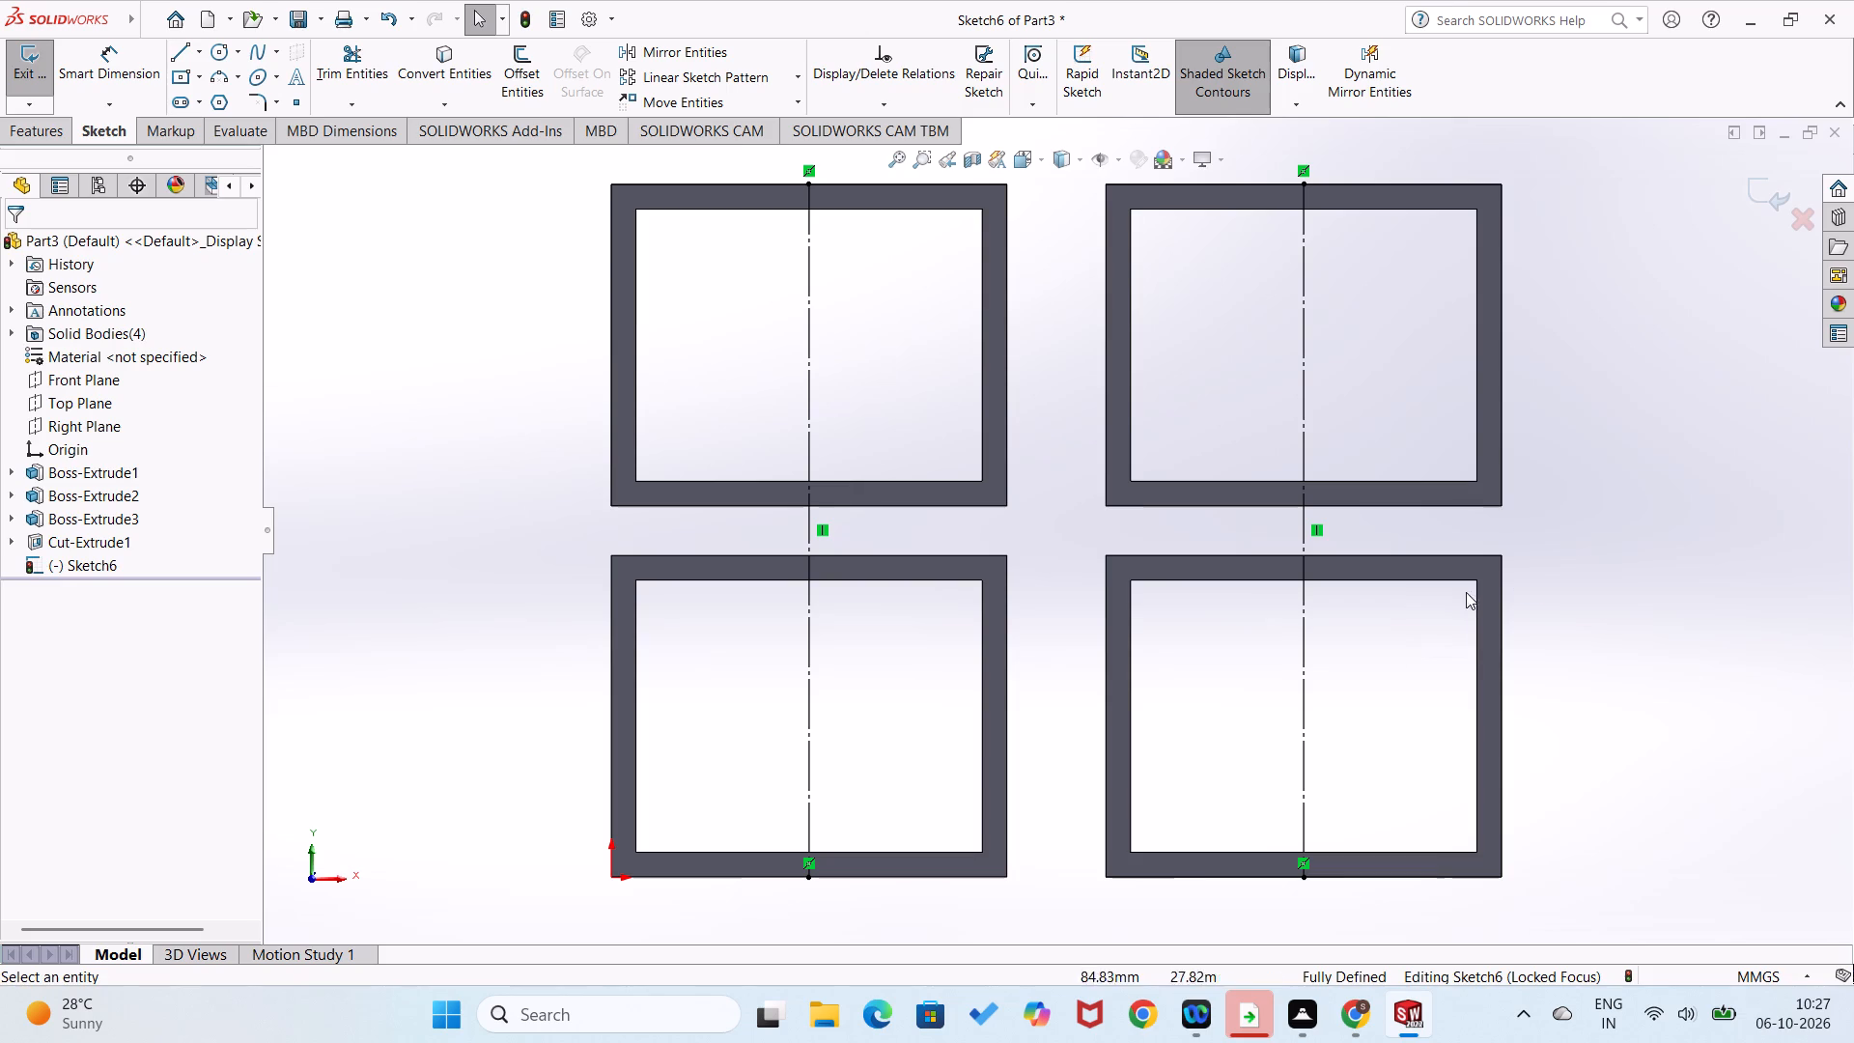
Sketch a horizontal construction line joining the midpoints of the two vertical construction lines.
right_drag(1654, 537, 1436, 610)
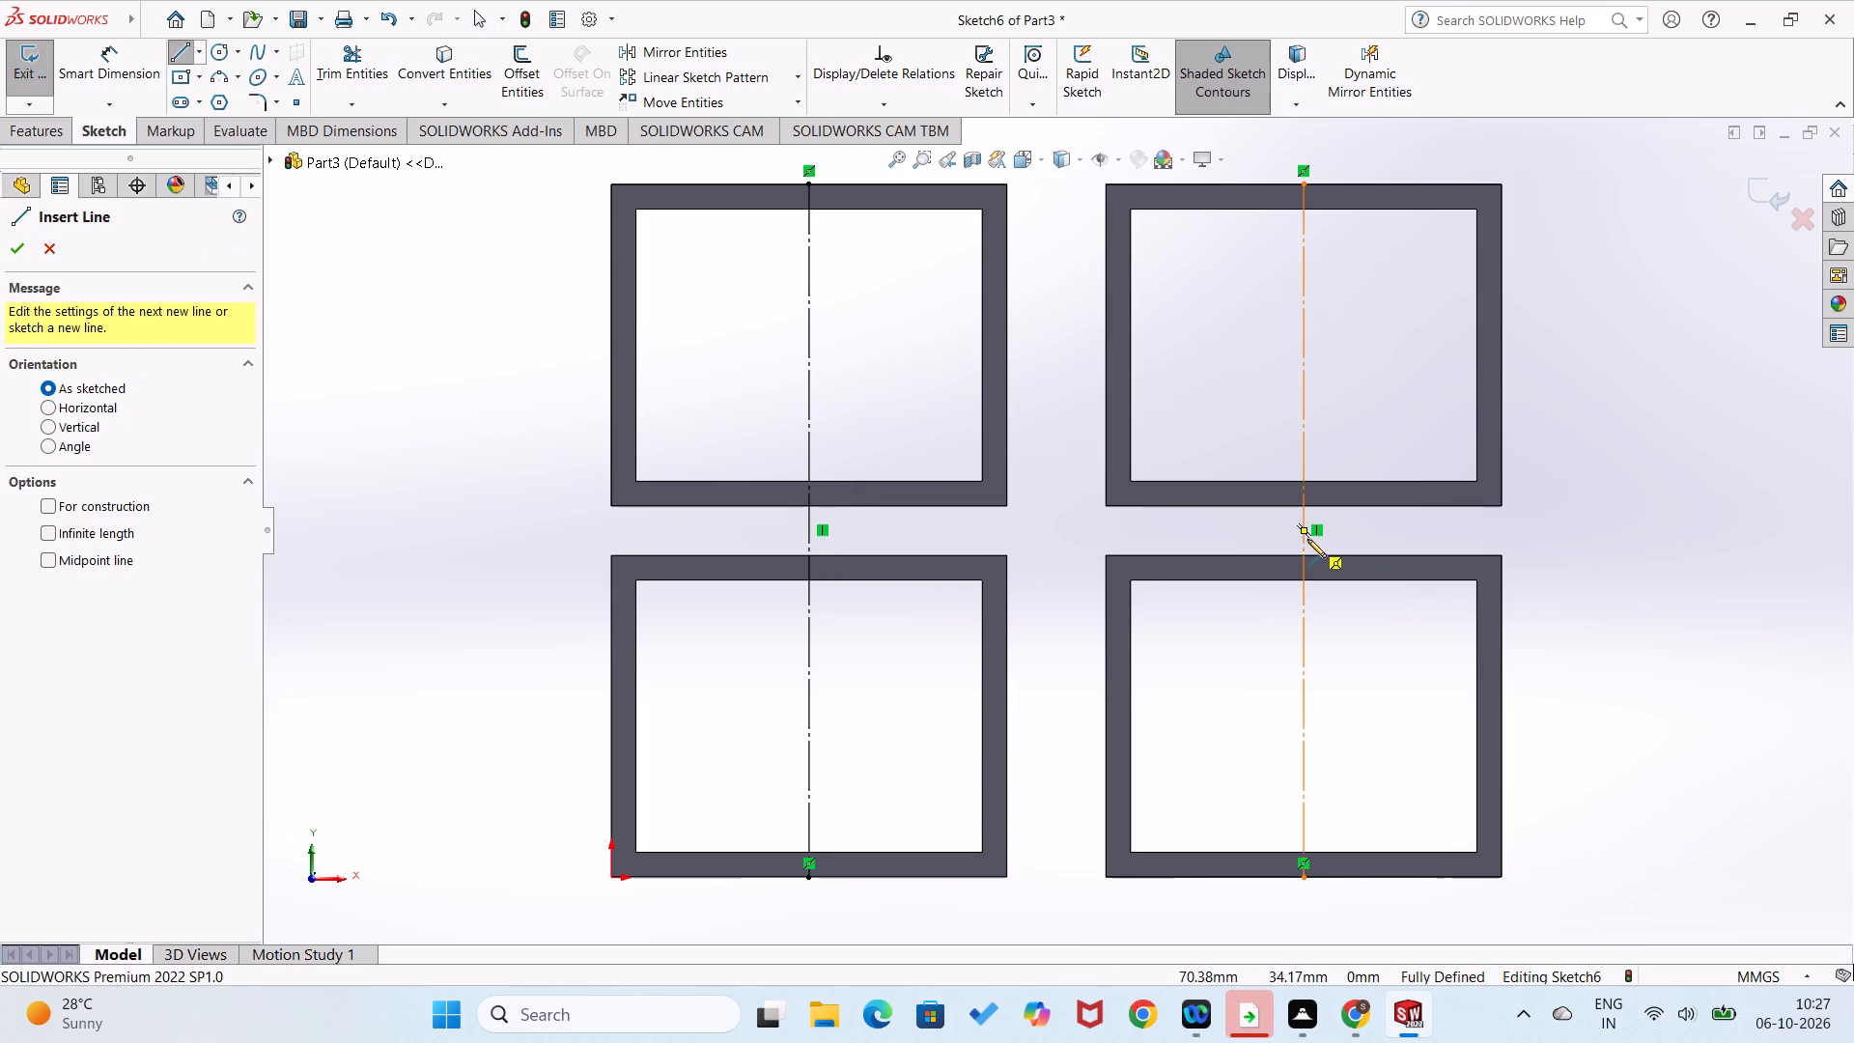
click(1303, 530)
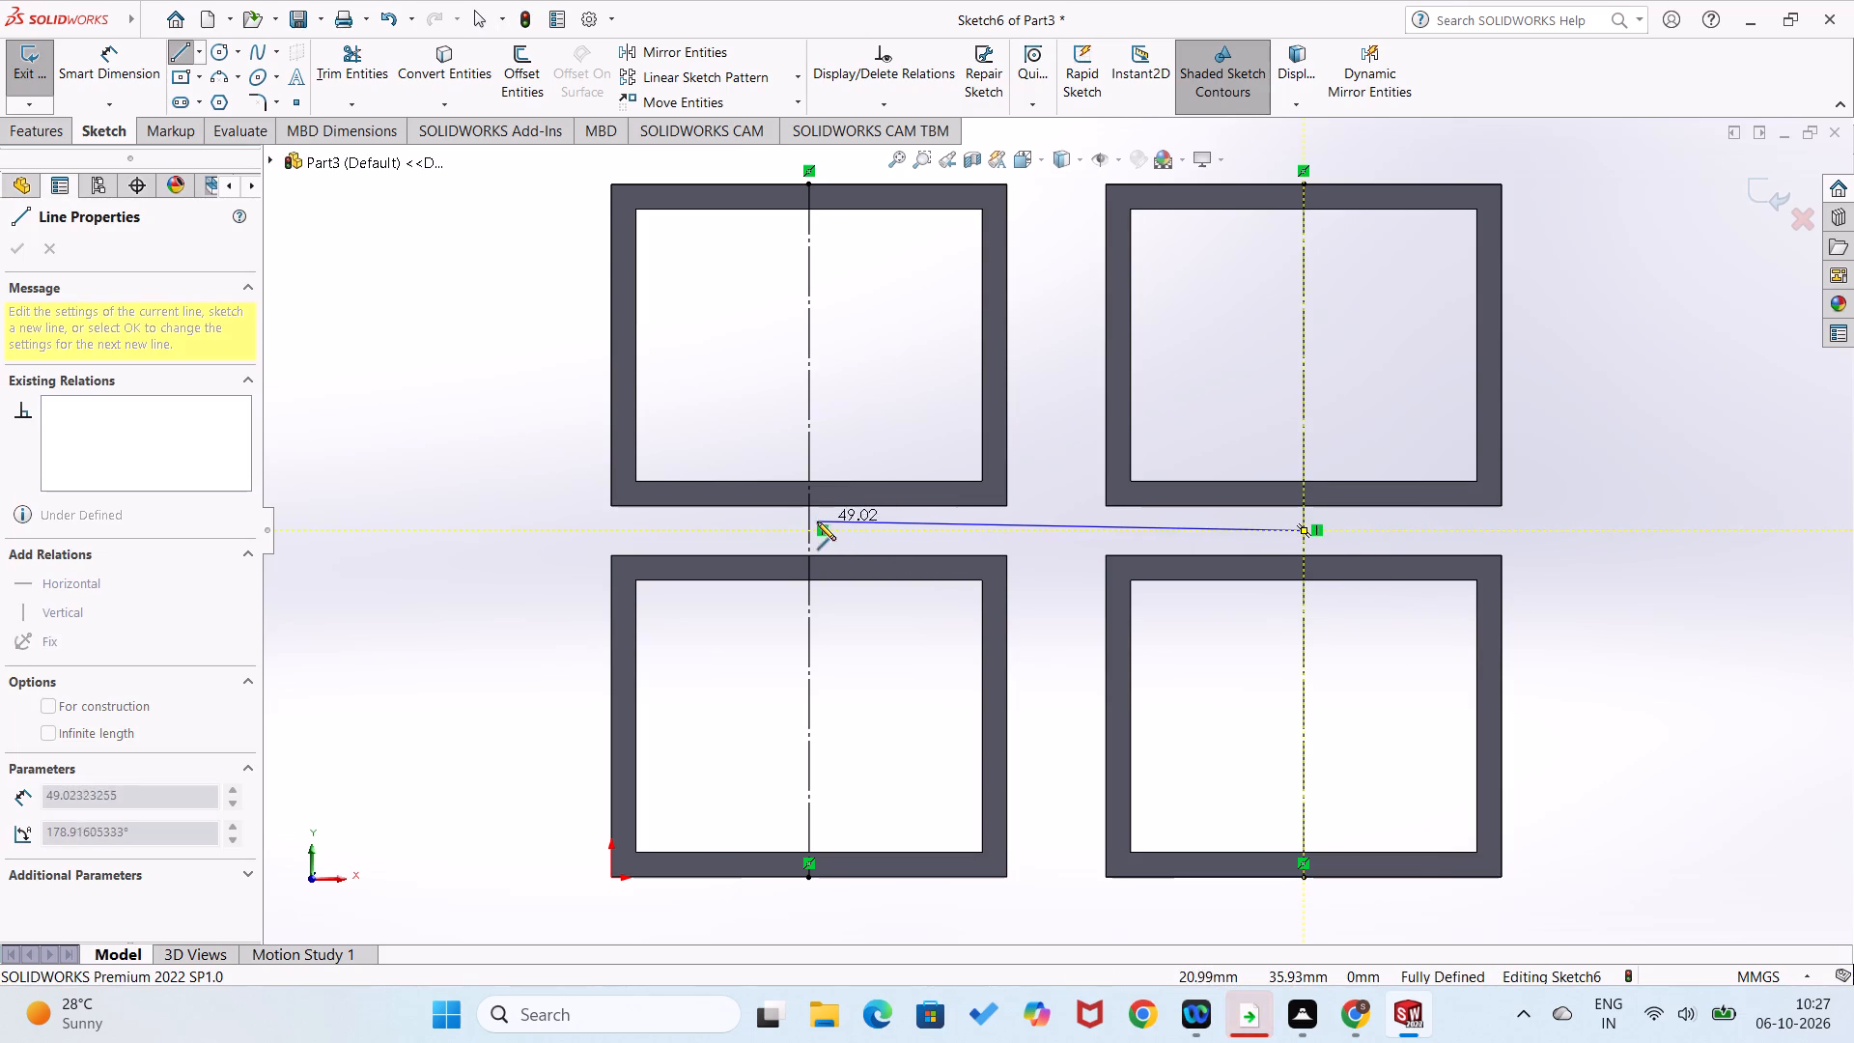
click(806, 530)
right_click(808, 531)
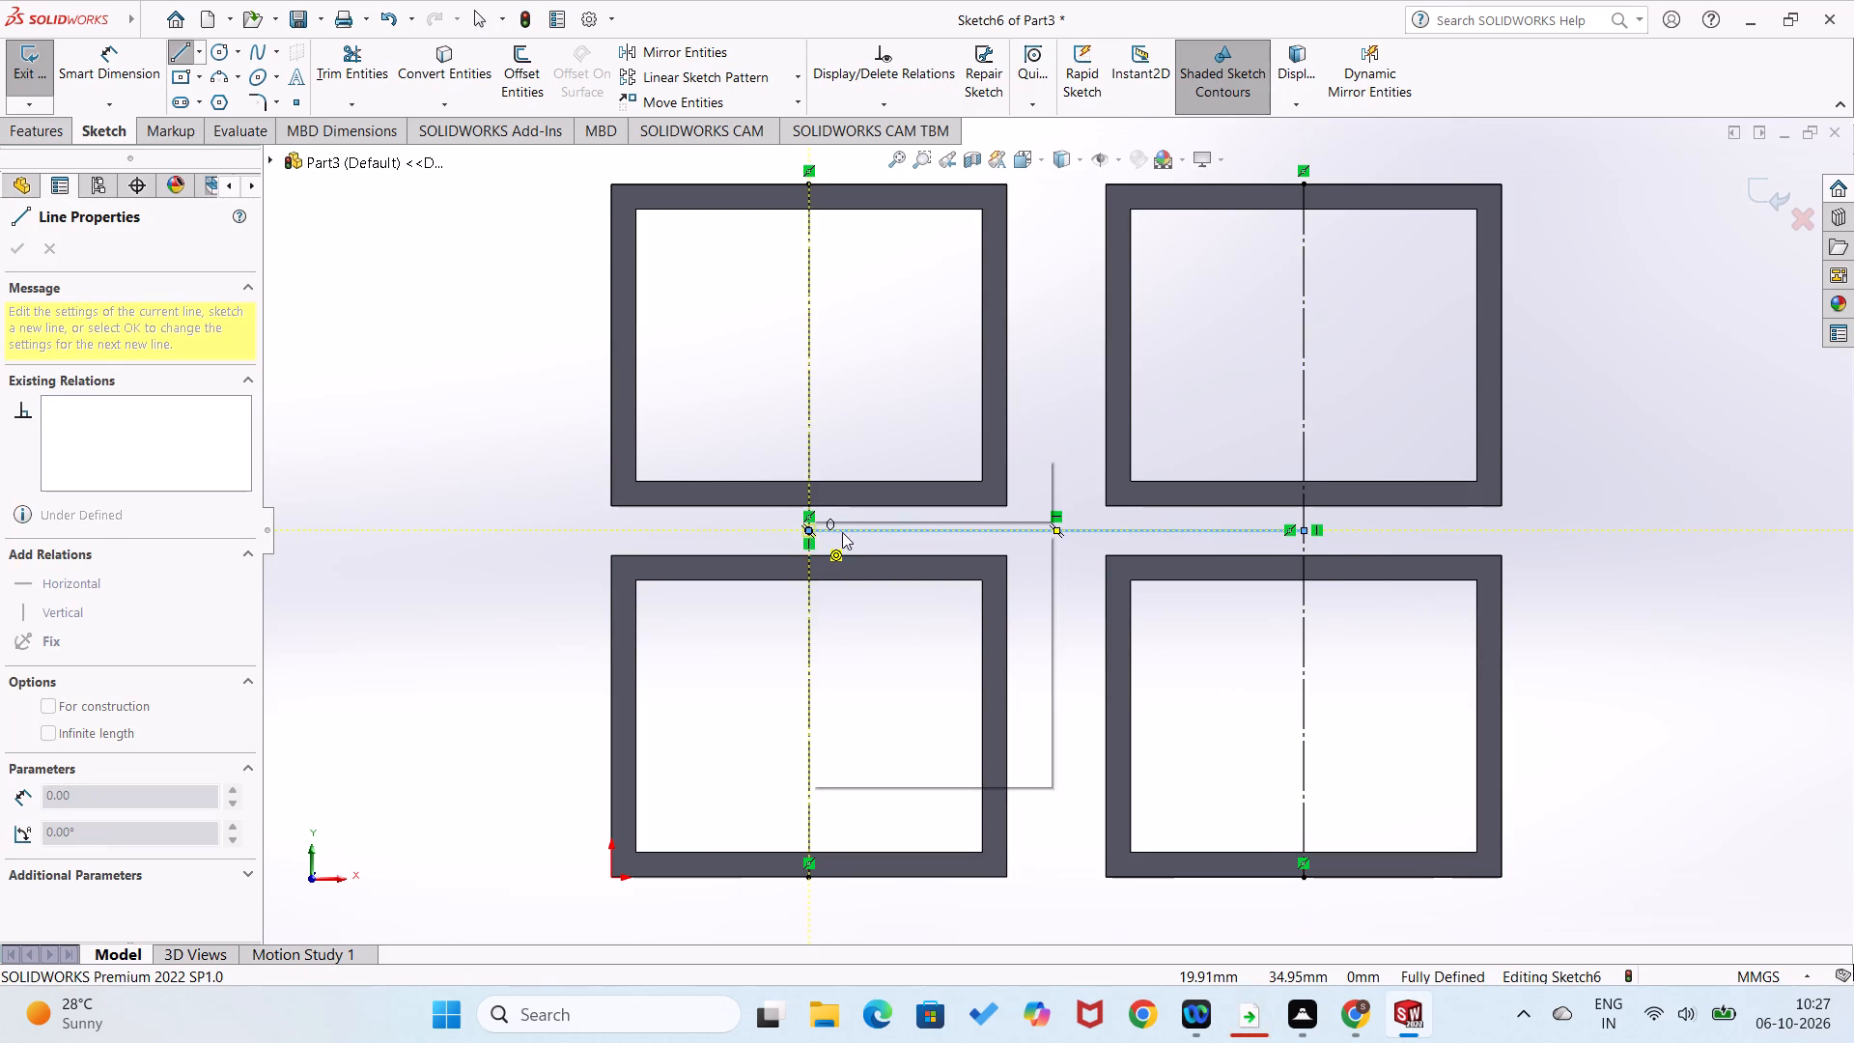
click(857, 507)
Sketch a center rectangle about 30 × 32.5 mm centred on the horizontal construction line's midpoint.
right_drag(502, 443, 492, 558)
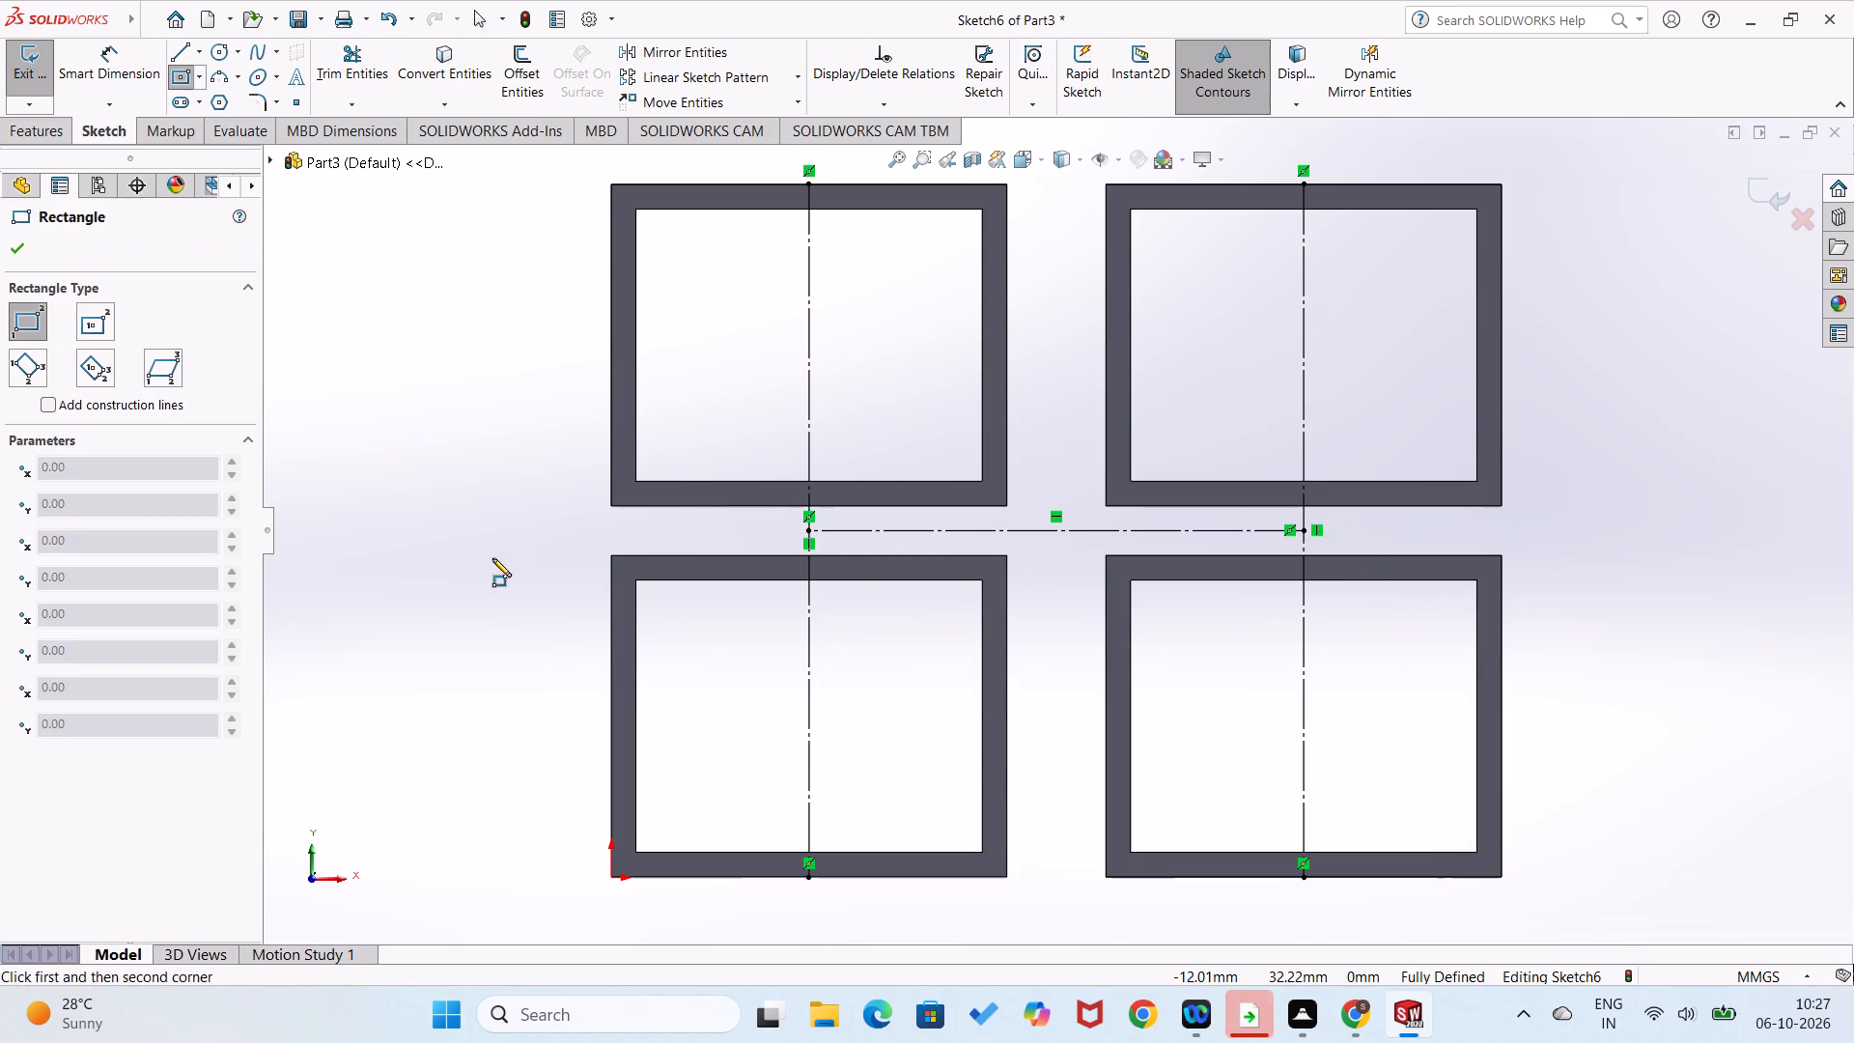
click(98, 324)
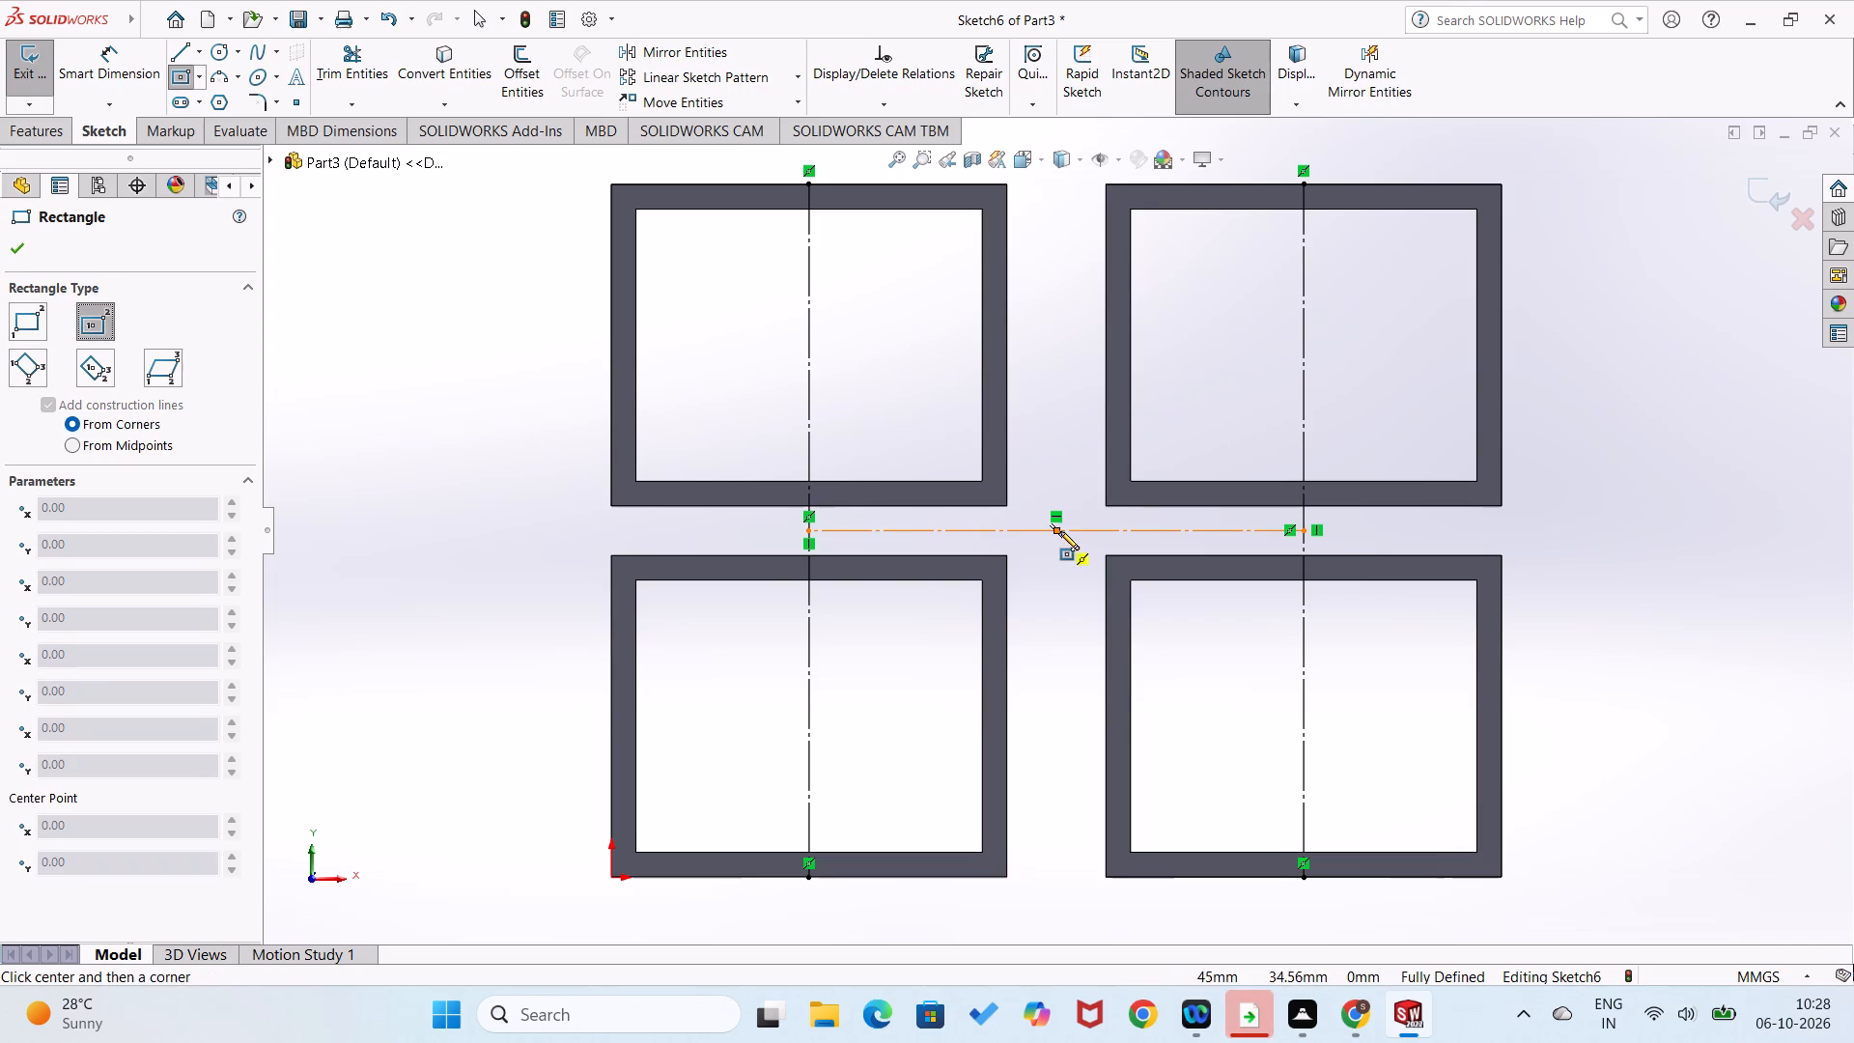
click(1056, 528)
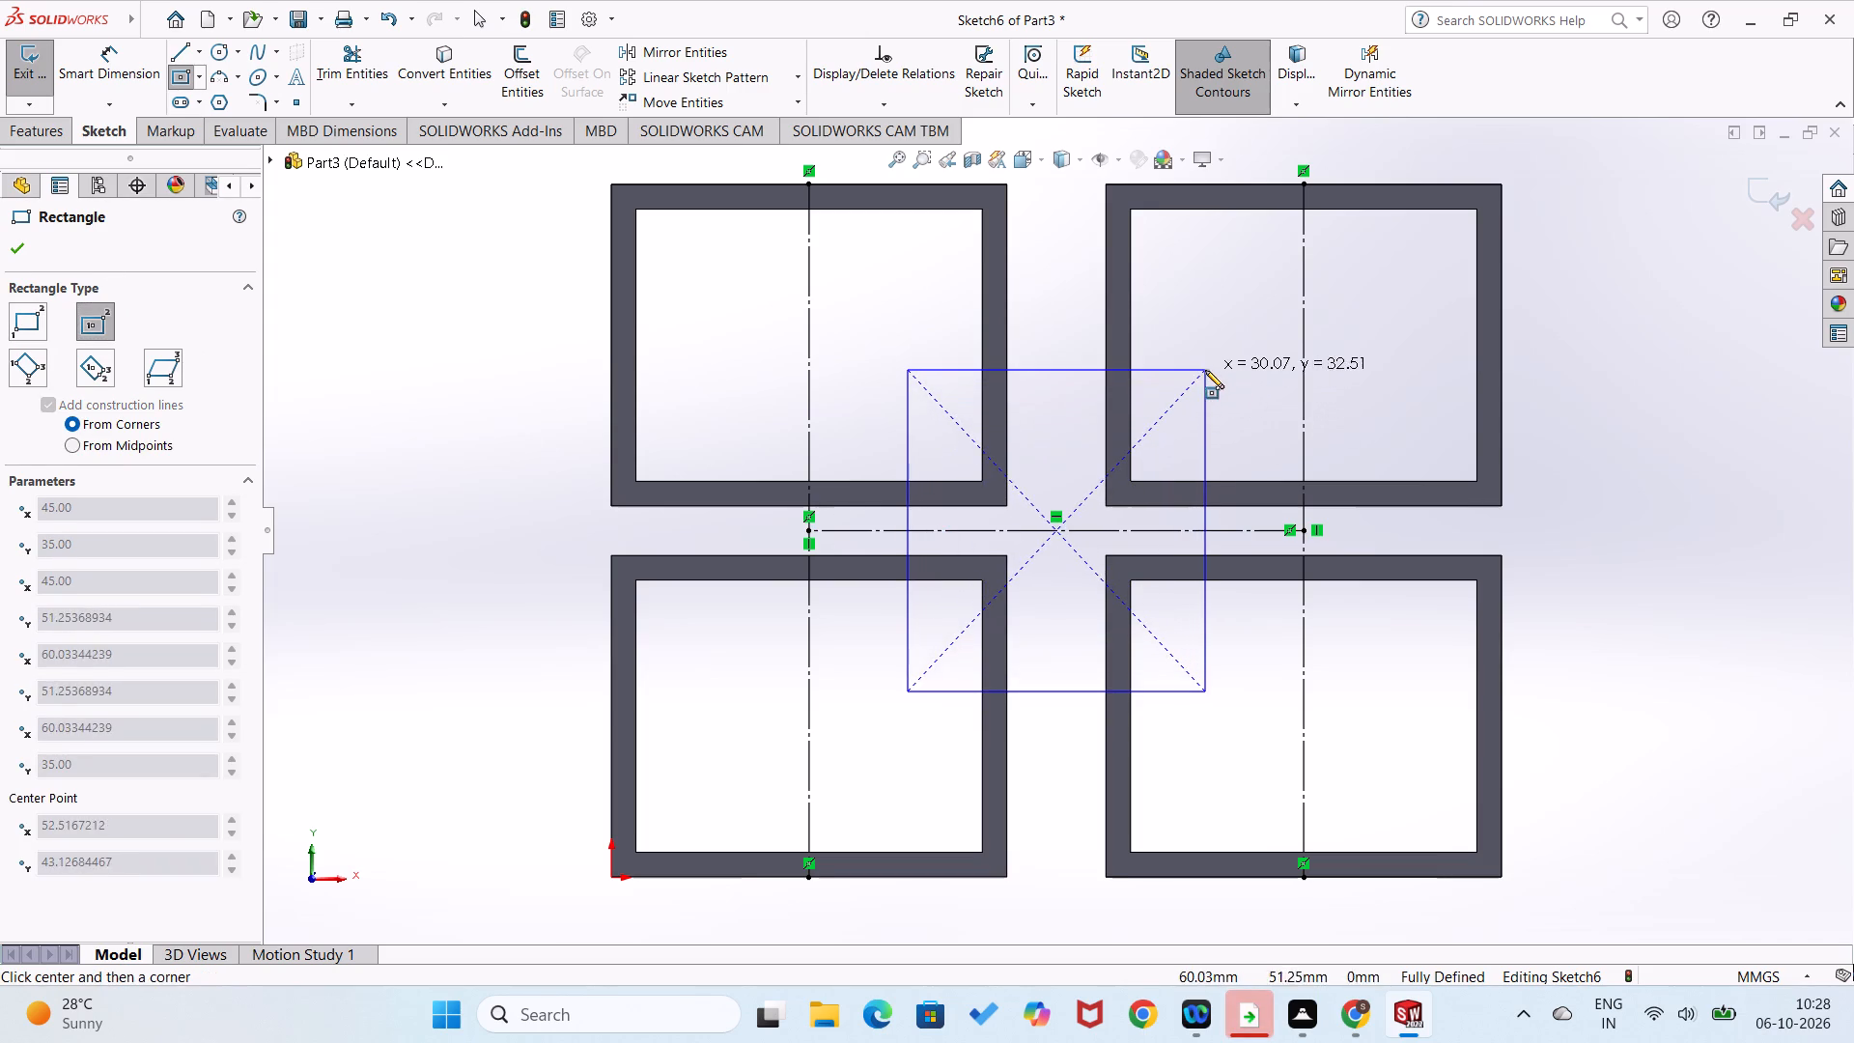
click(1205, 370)
Dimension the central rectangle to 35 mm wide and 35 mm high.
right_drag(1038, 788, 1086, 597)
click(1080, 690)
drag(1072, 749, 1089, 750)
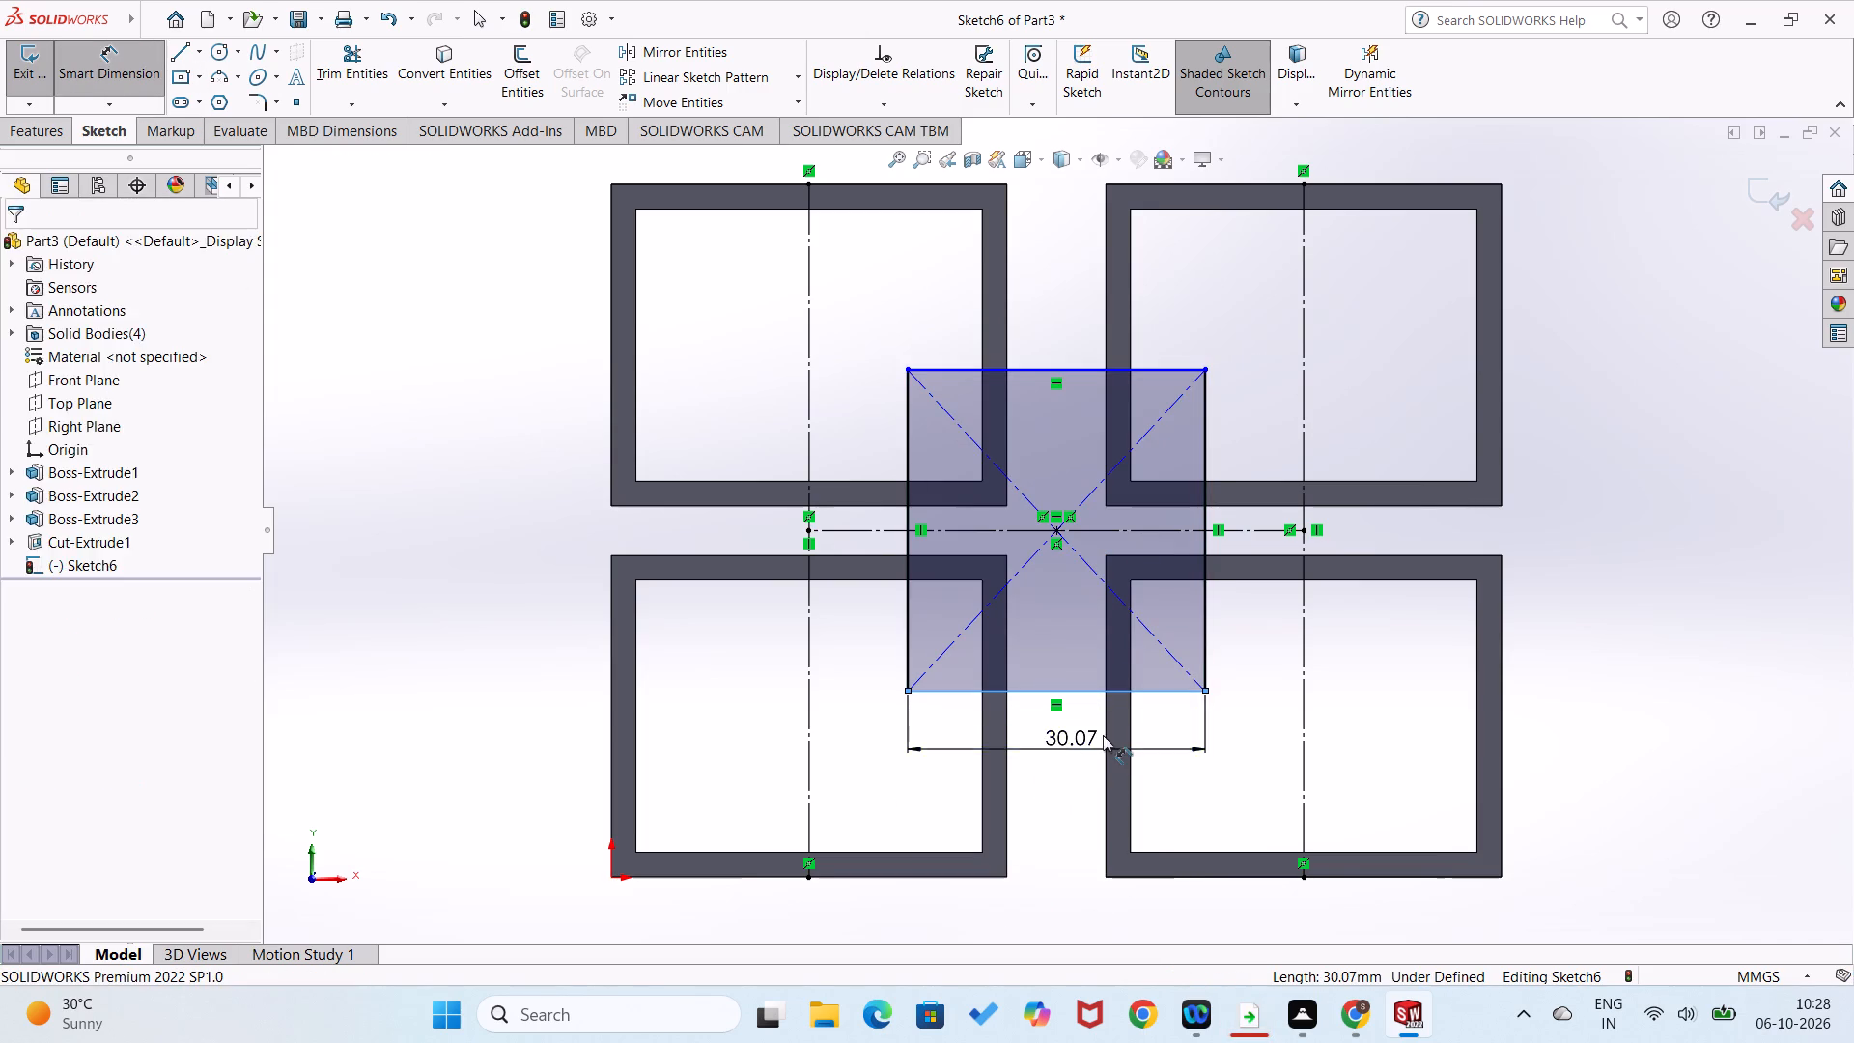
text(35)
key(Return)
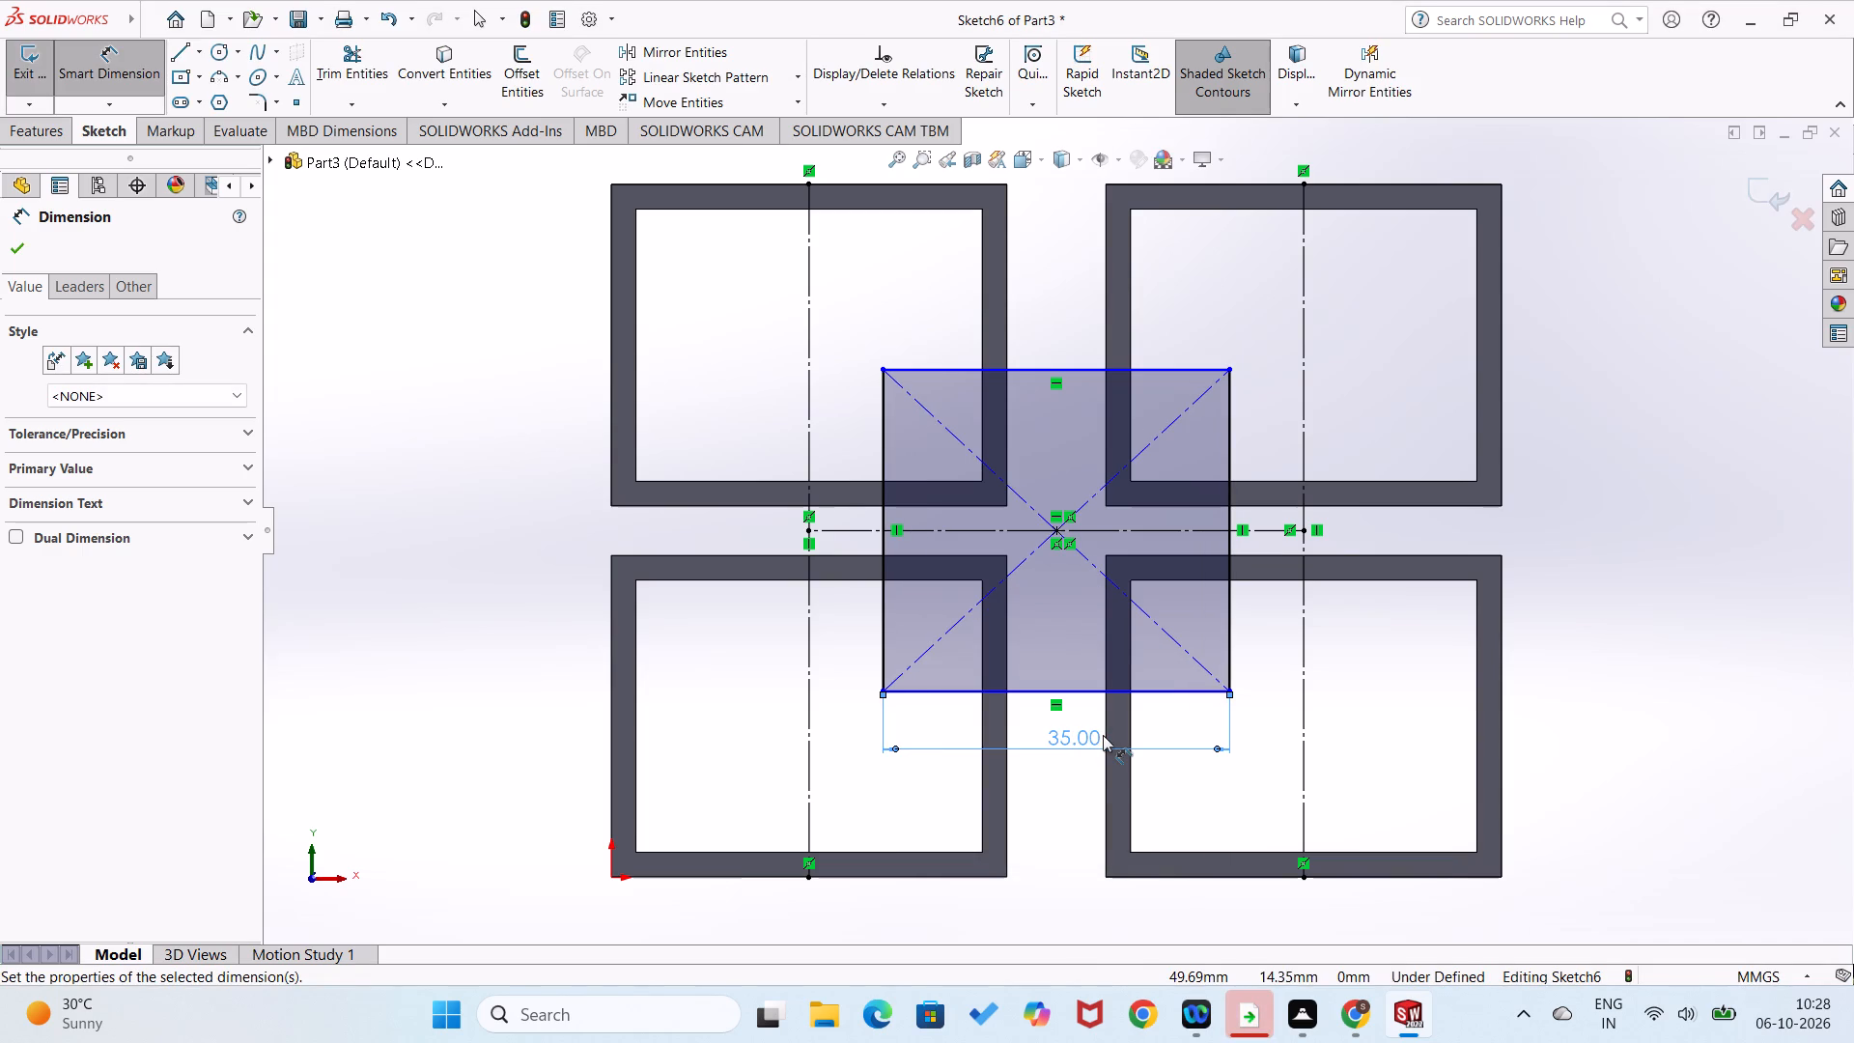
click(882, 590)
click(844, 609)
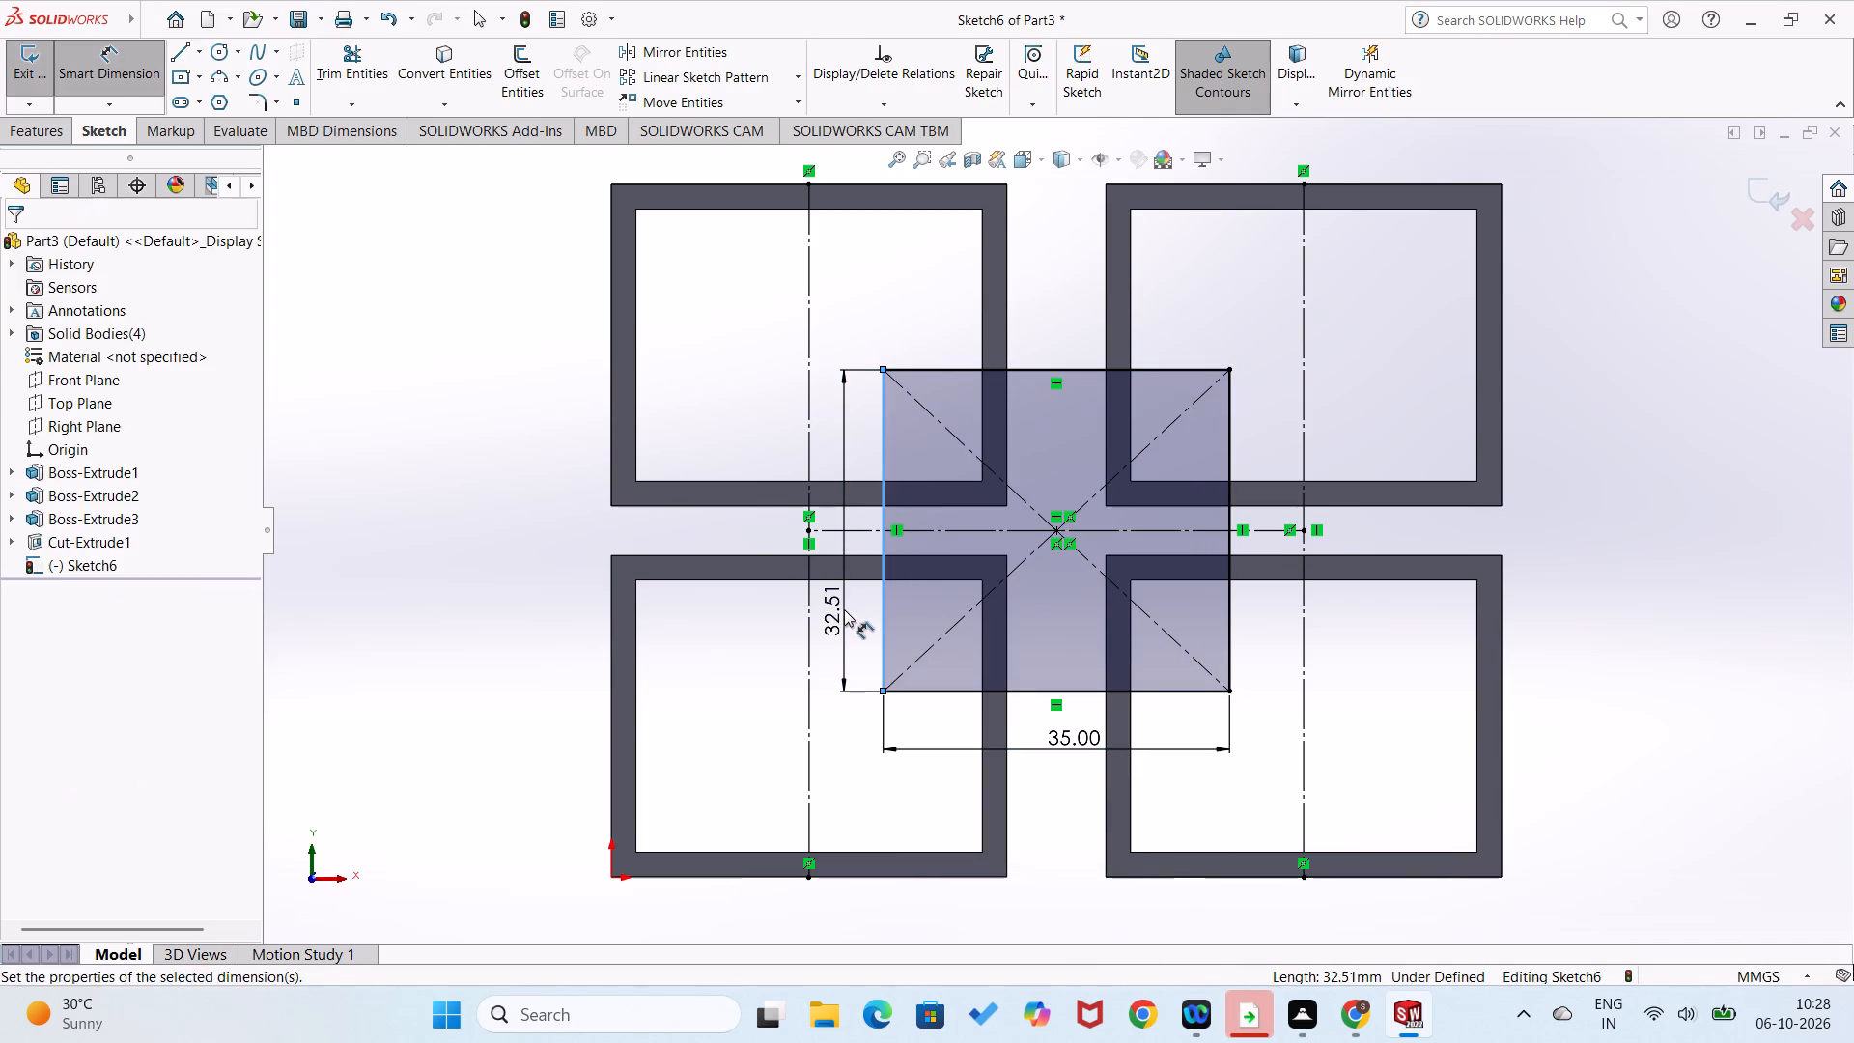
text(35)
key(Return)
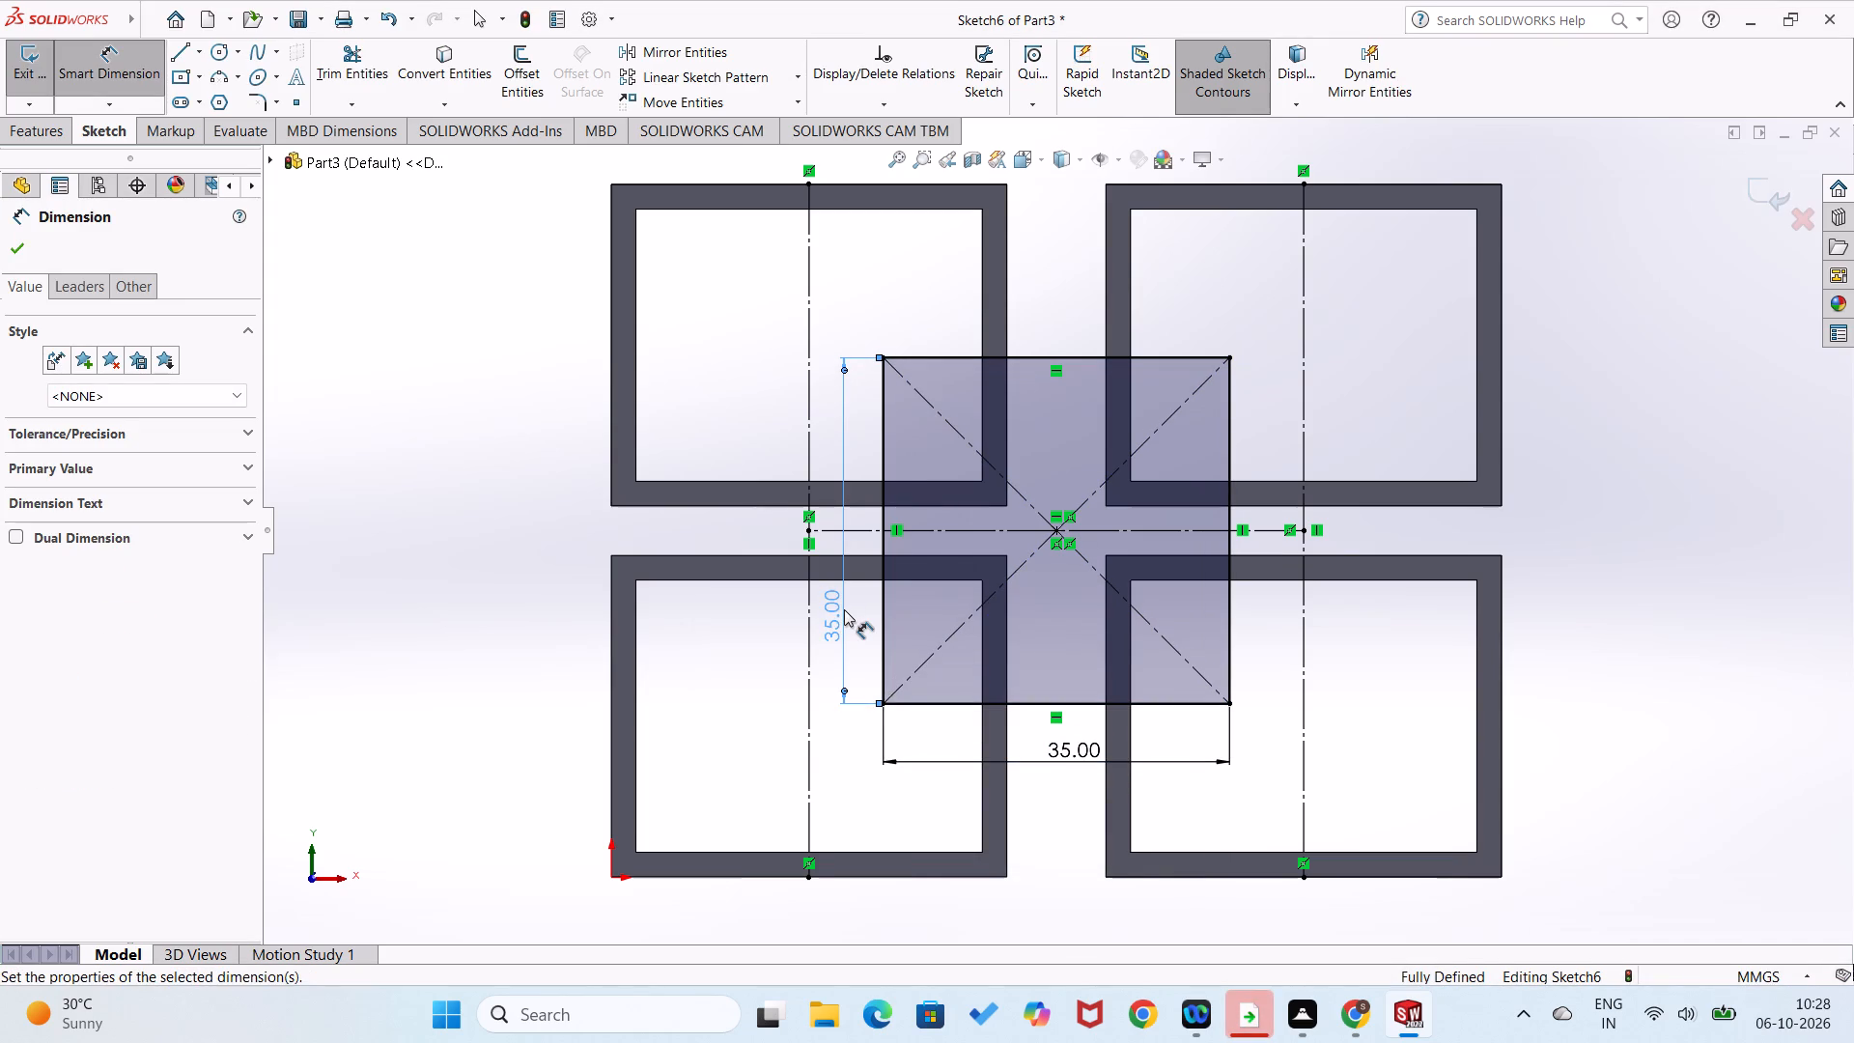
click(518, 473)
Sketch a corner rectangle about 29.4 mm square inside the 35 mm square.
right_drag(478, 380, 444, 501)
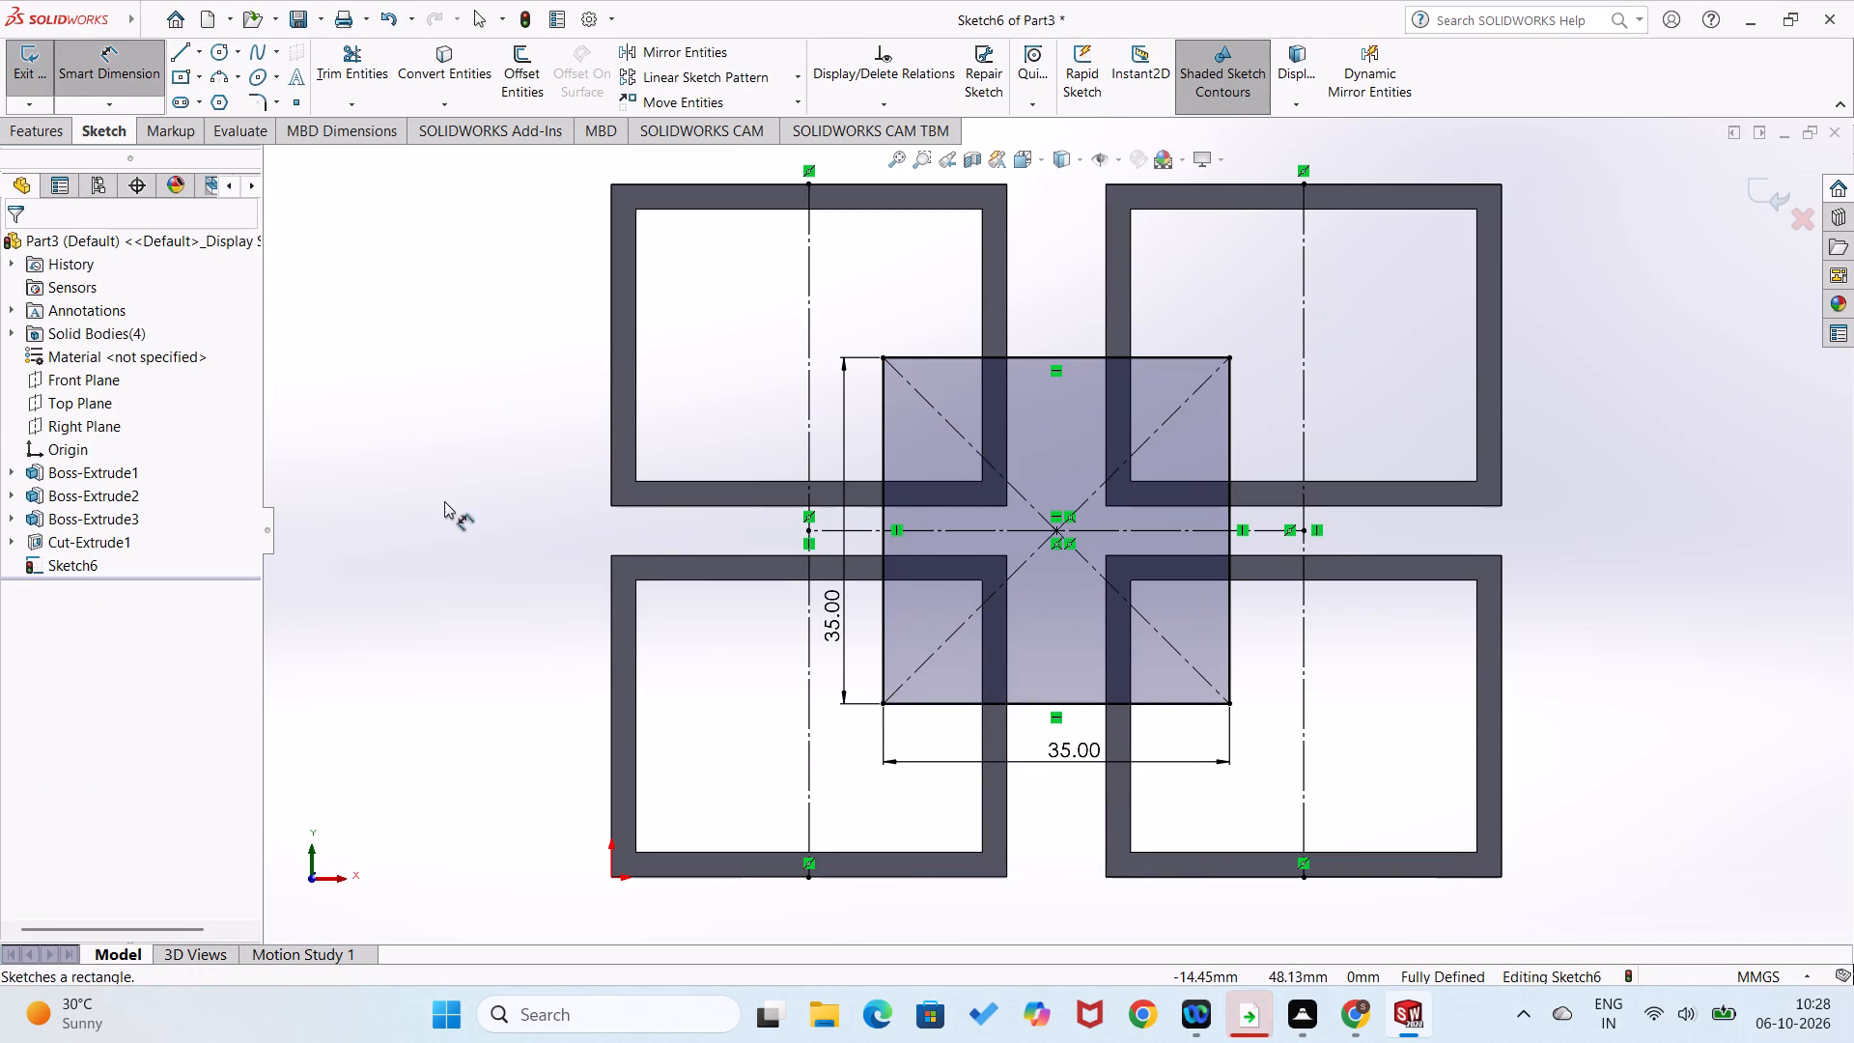
right_drag(444, 501, 442, 515)
click(911, 383)
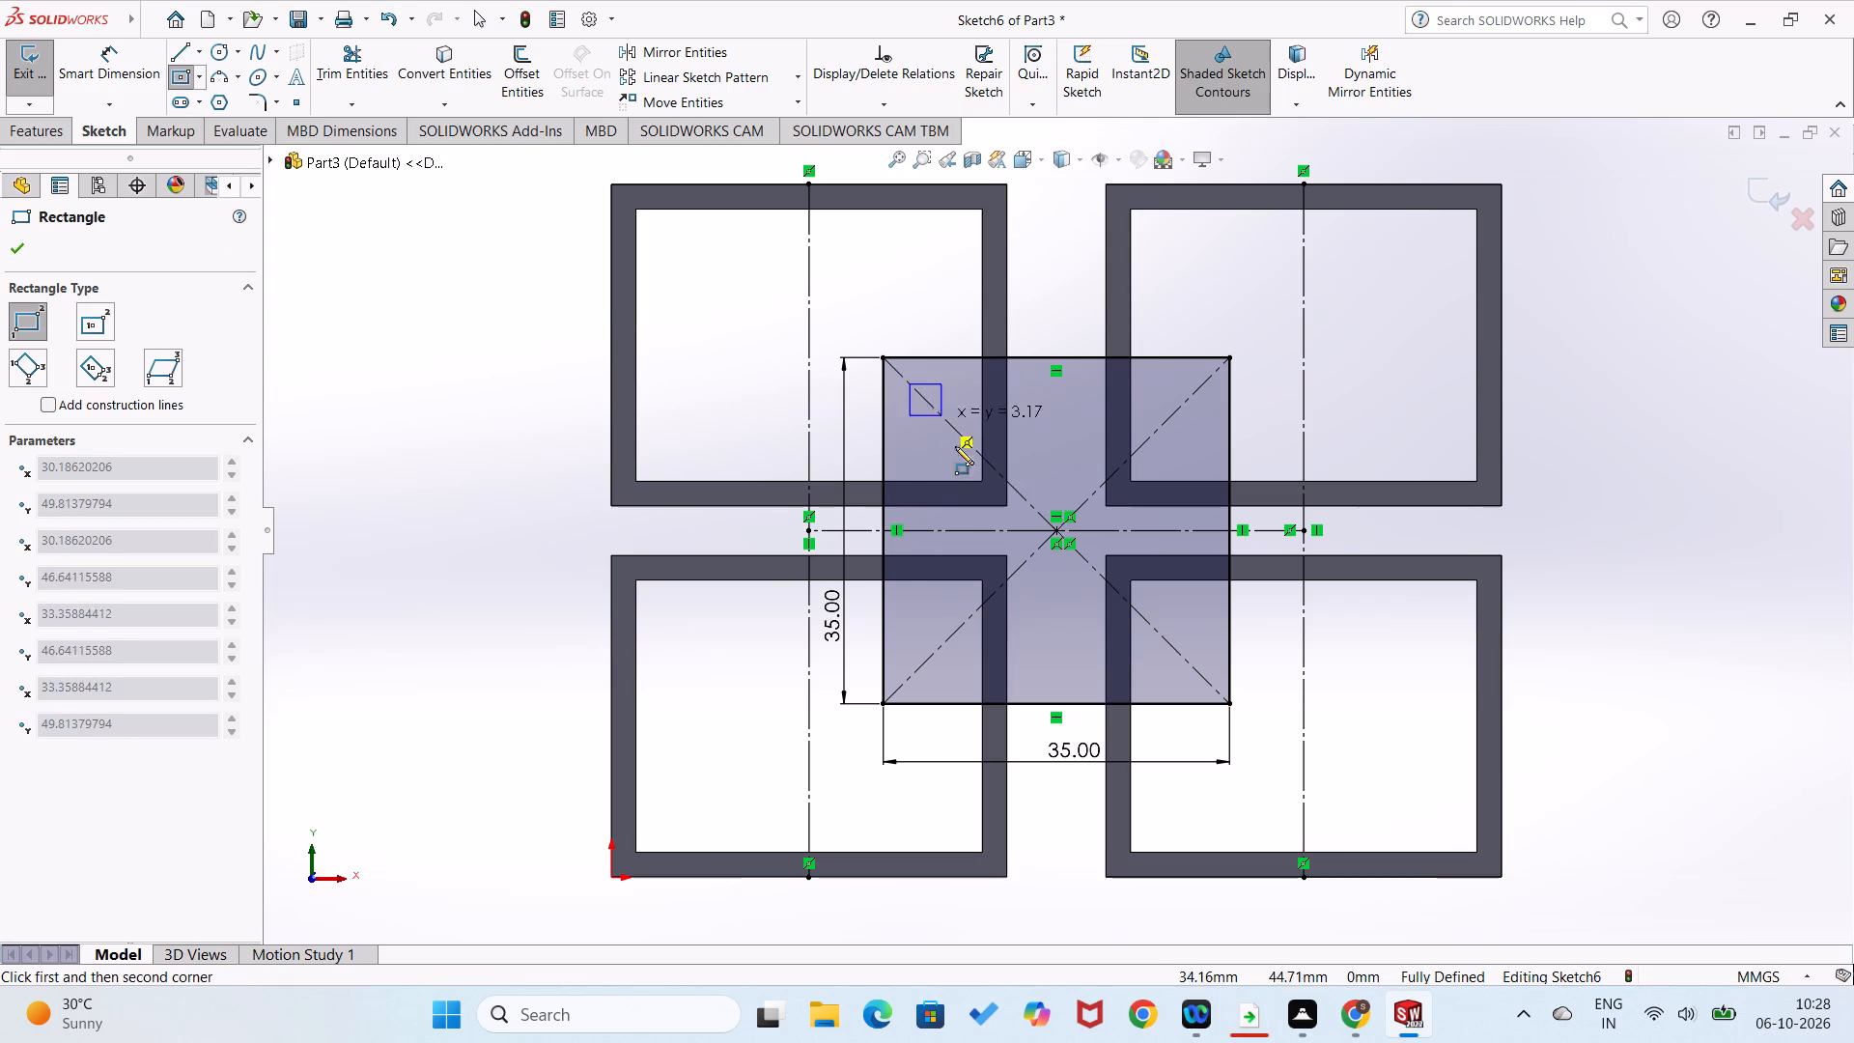
click(1198, 677)
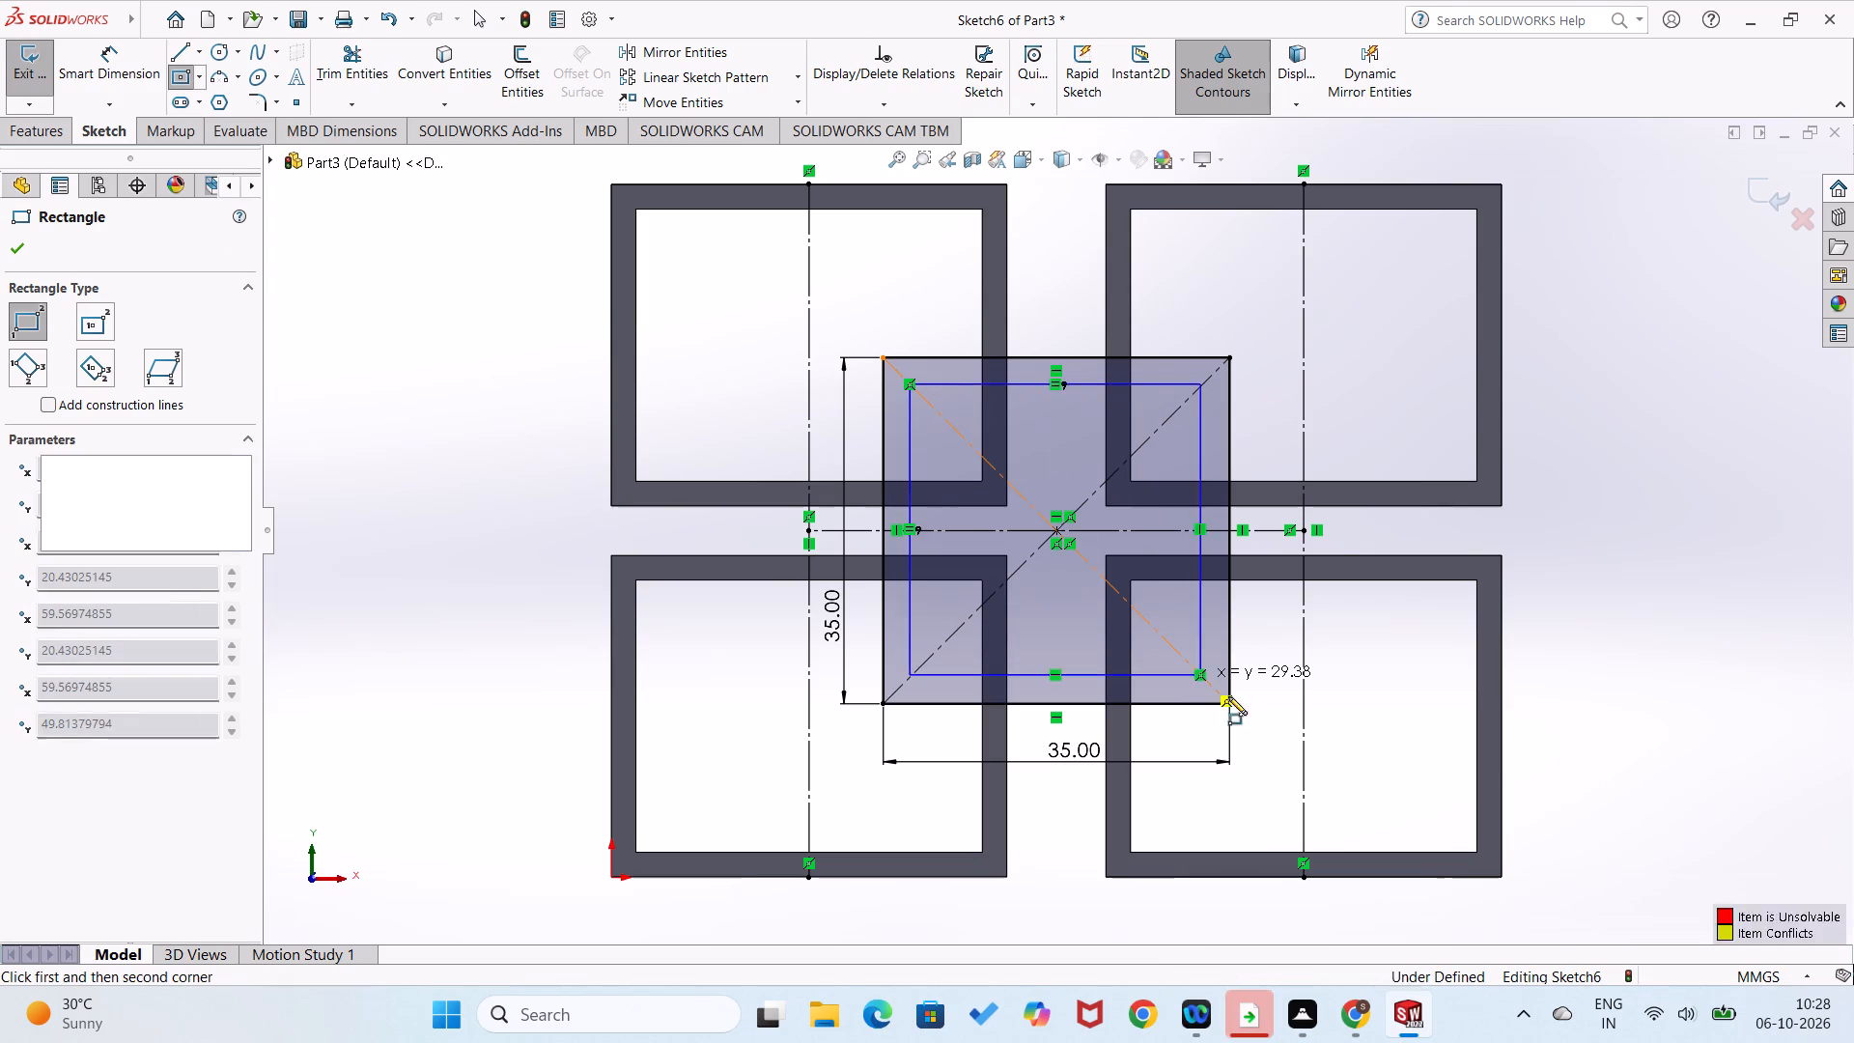
Dimension the gap between the bottom edges of the inner and outer squares to 2.5 mm.
right_drag(1566, 707, 1544, 469)
click(1166, 707)
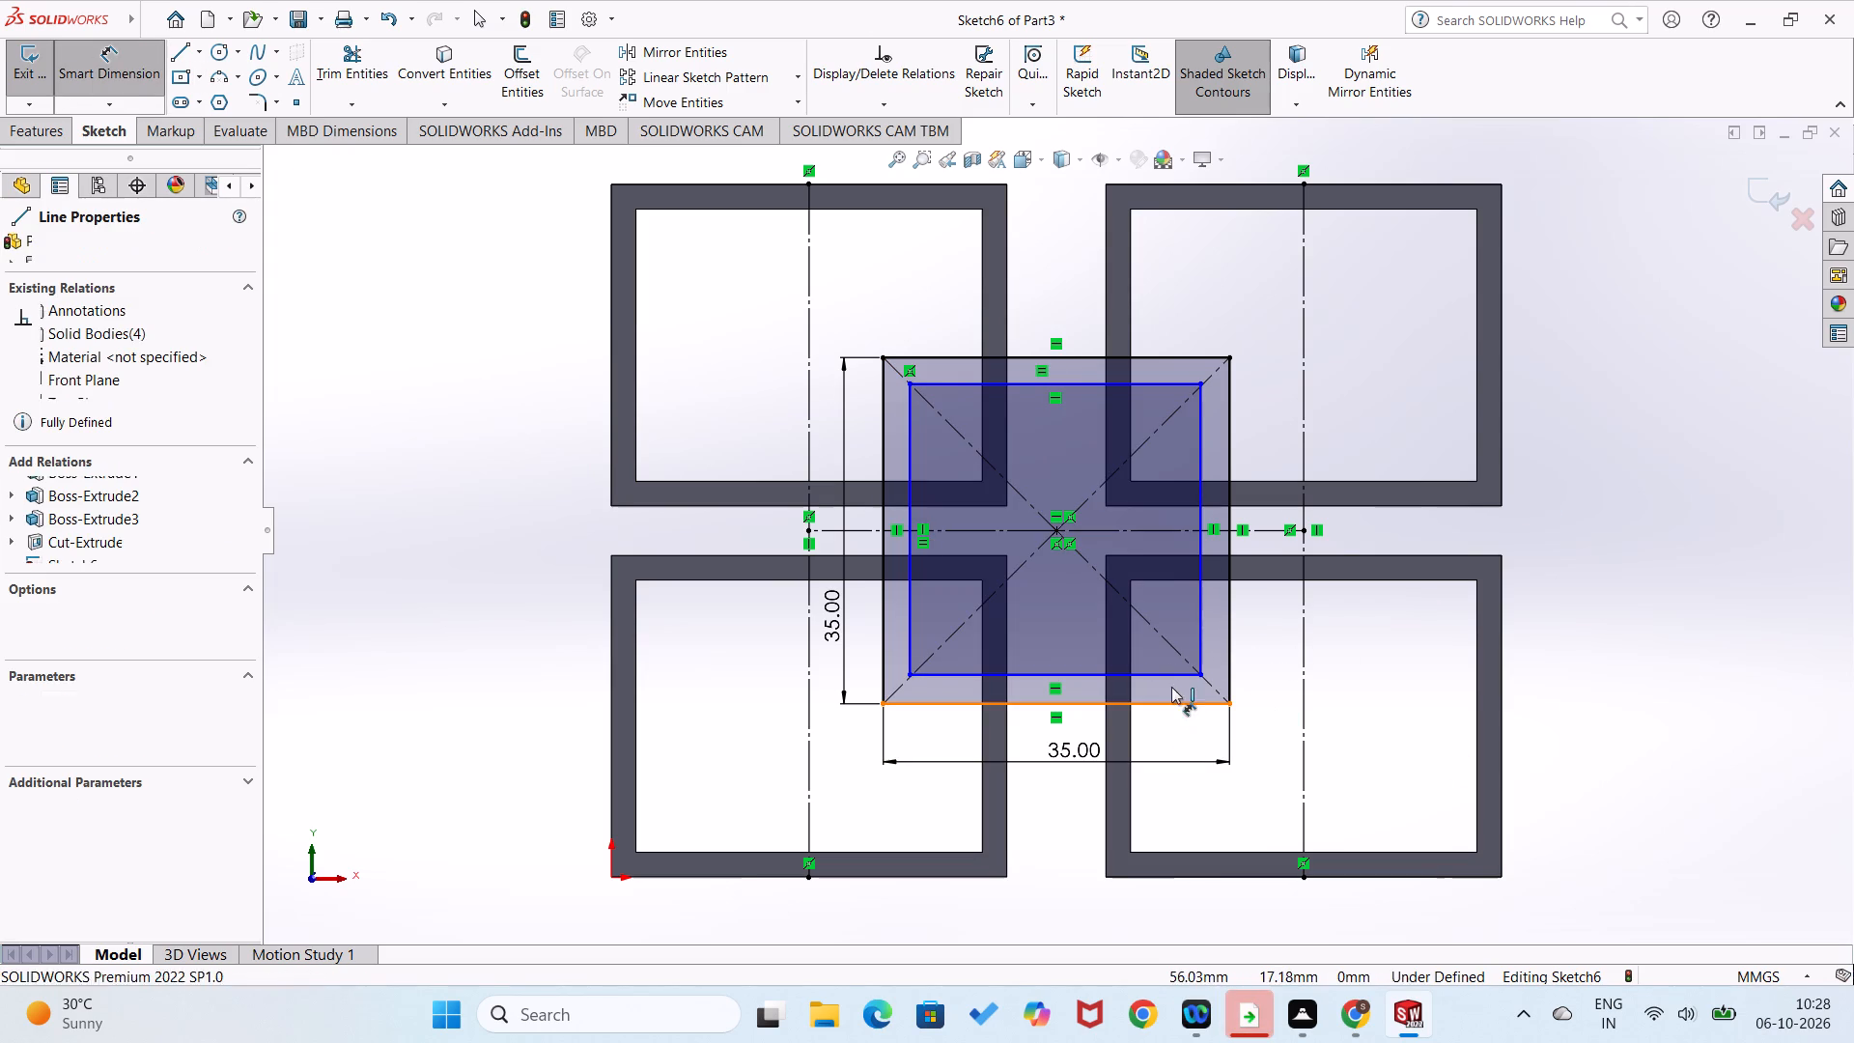
click(1172, 675)
click(1217, 755)
text(2.)
key(Return)
key(5)
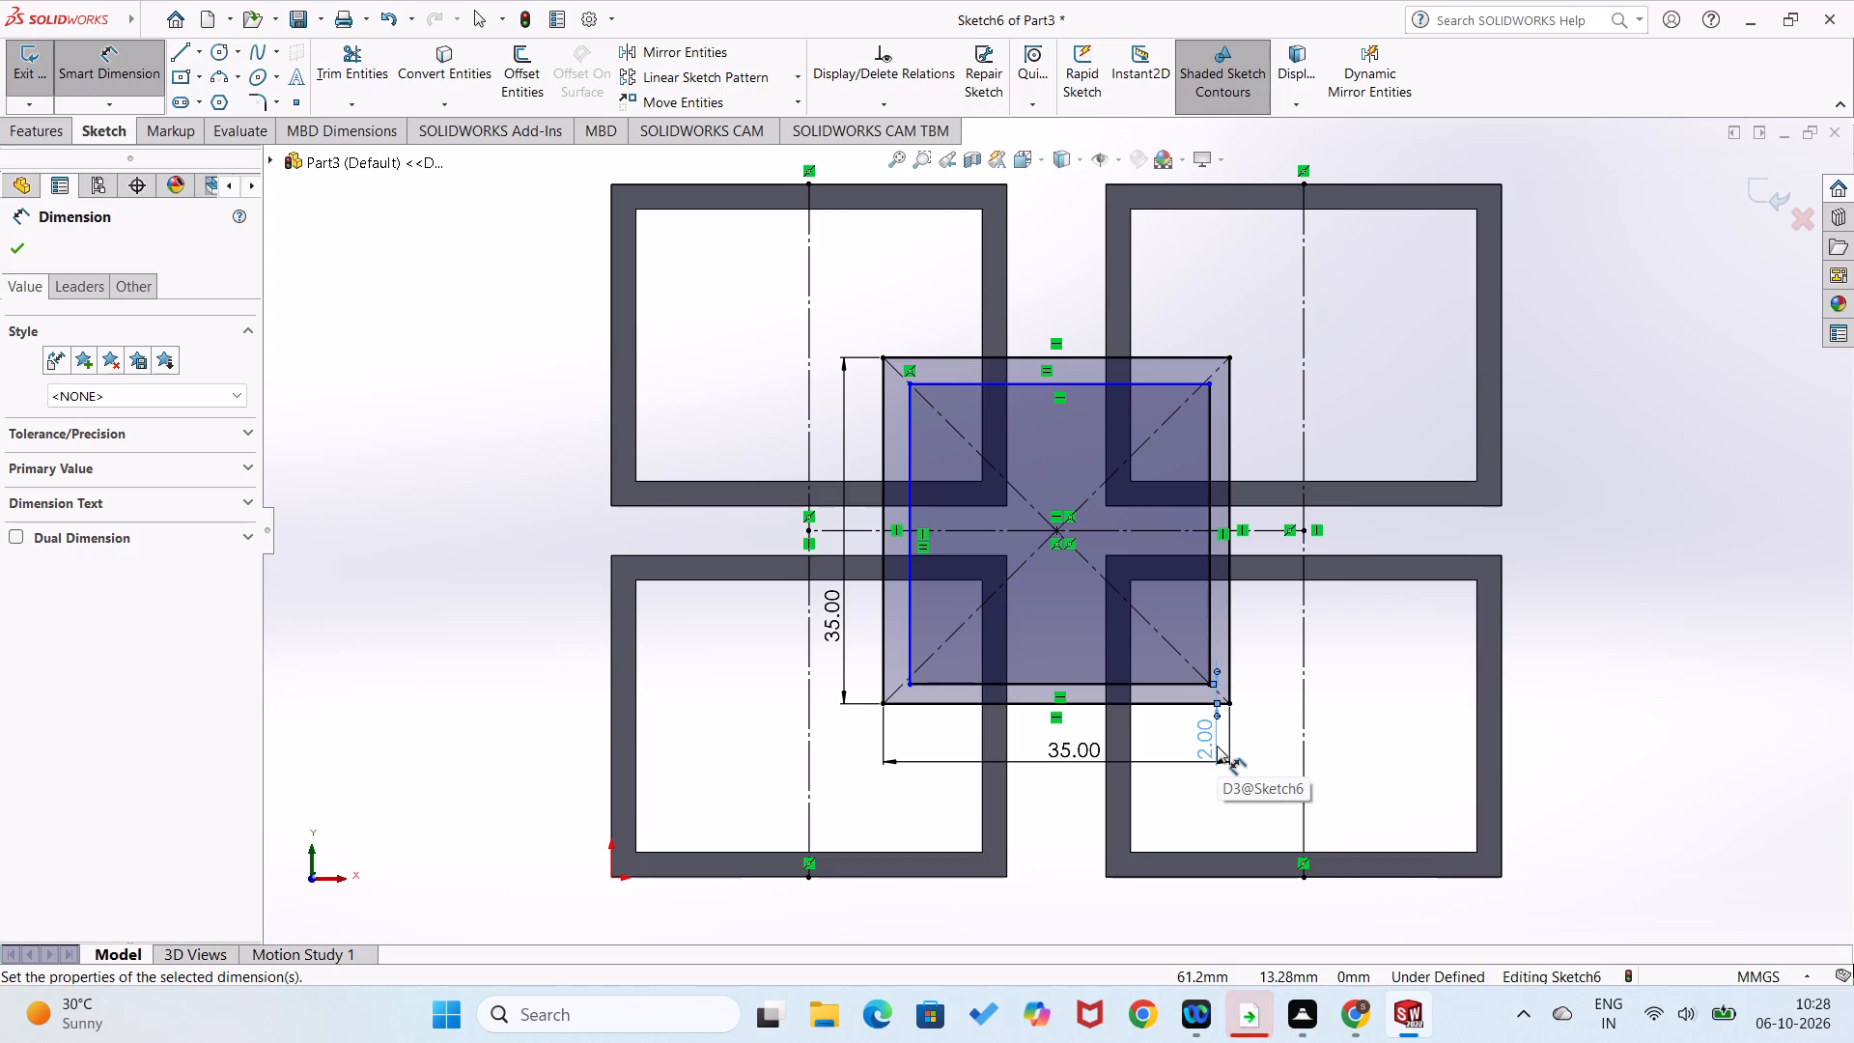
double_click(1199, 739)
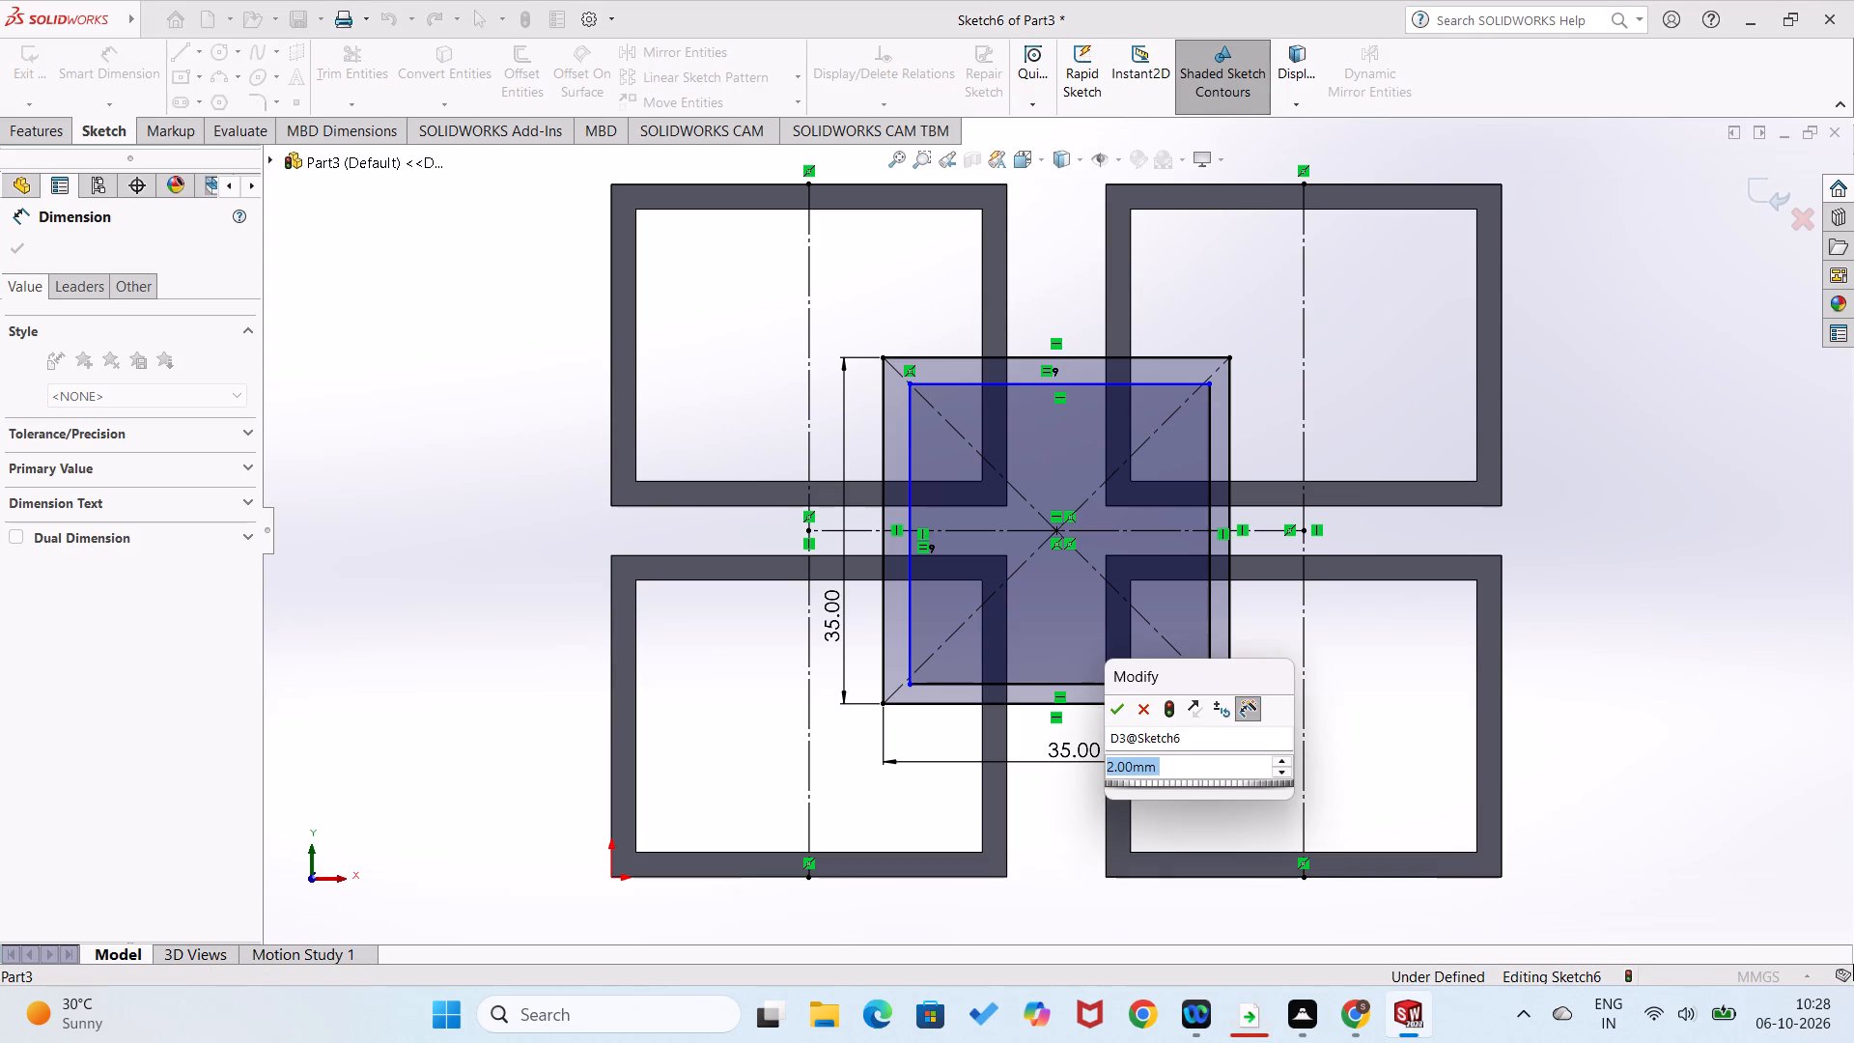
text(2.5)
key(Return)
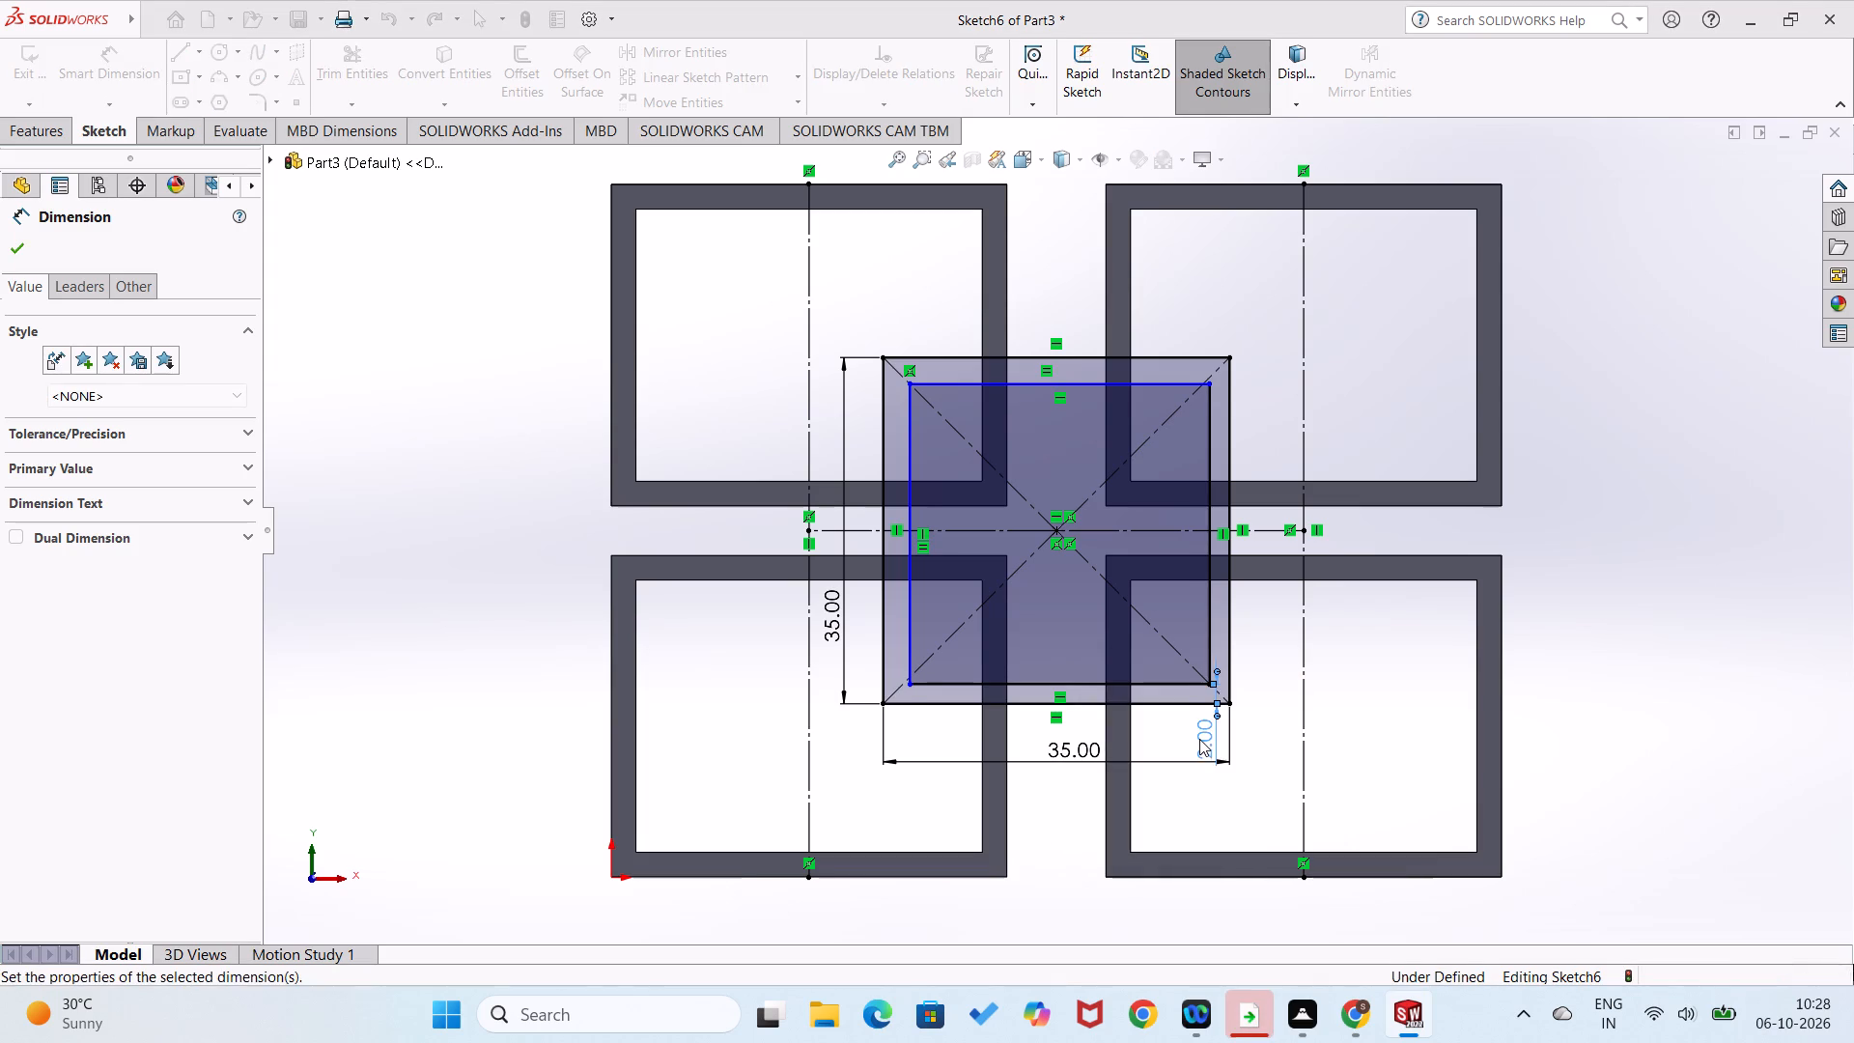
Dimension the gap between the right edges of the inner and outer squares to 2.5 mm.
click(1201, 613)
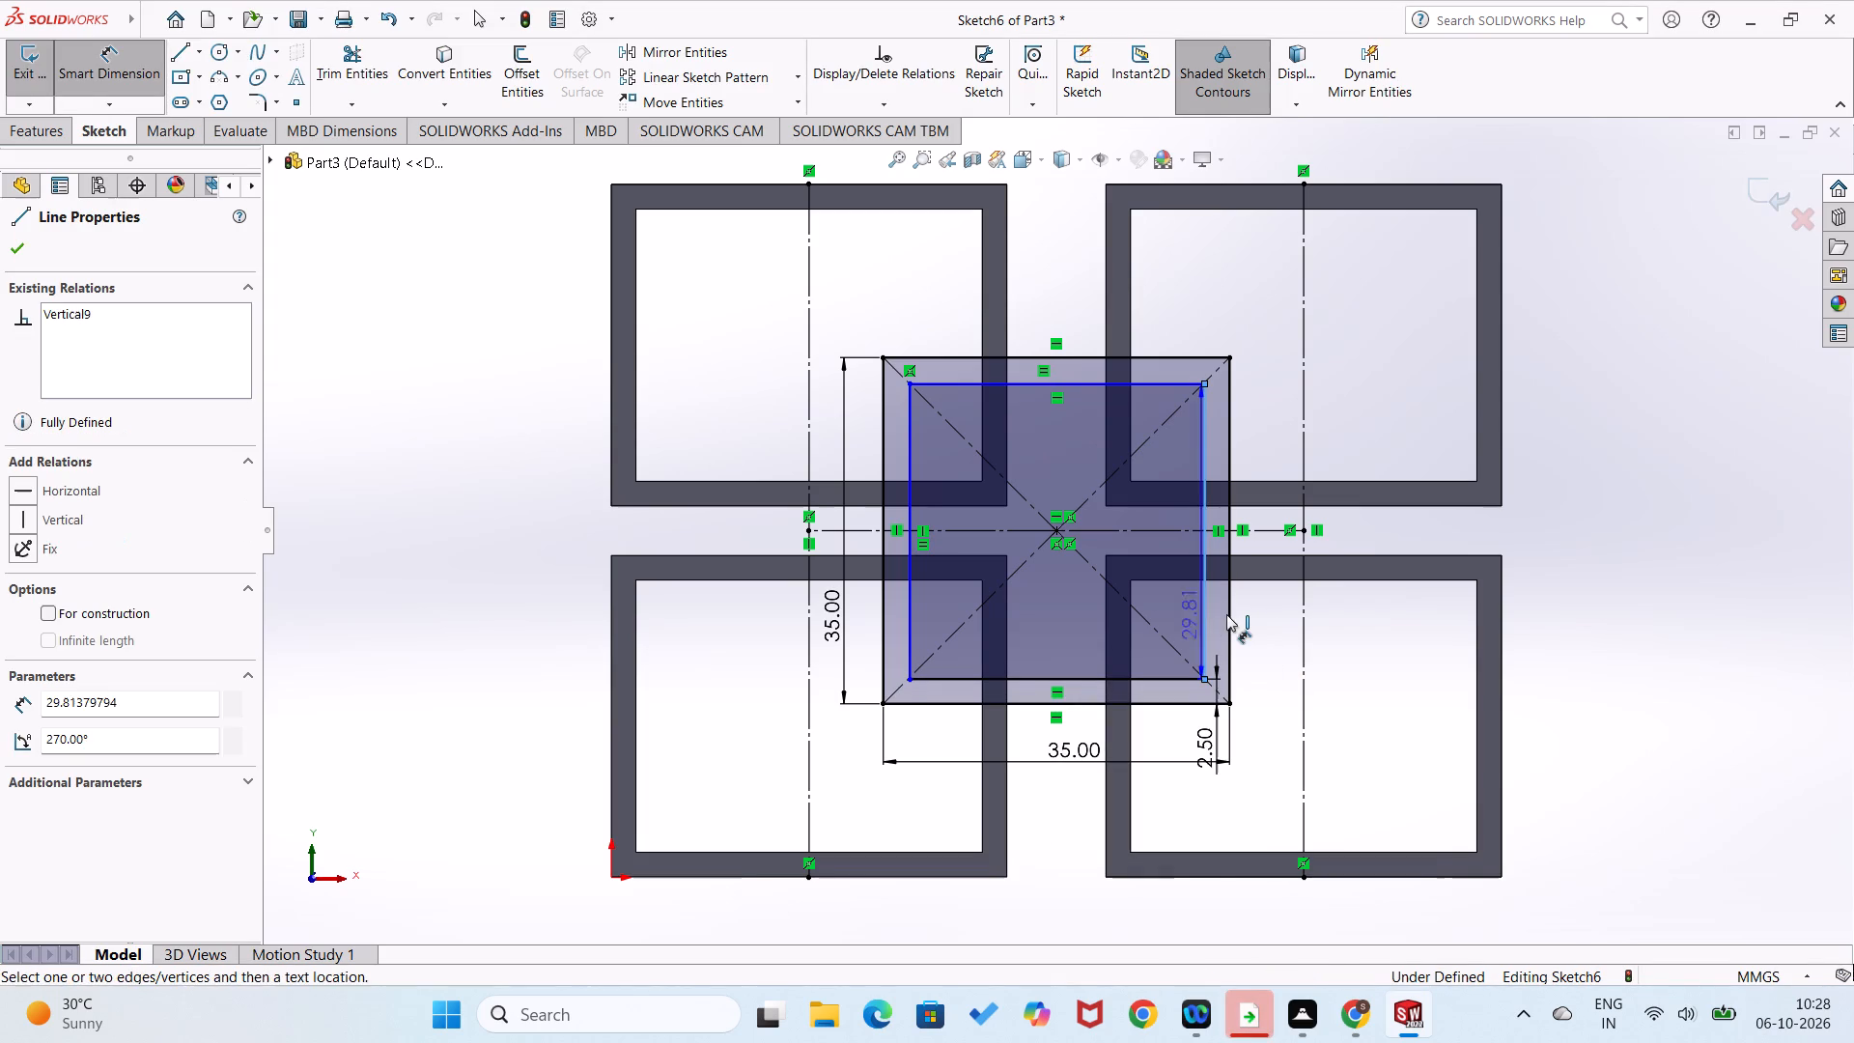
click(1231, 615)
click(1279, 615)
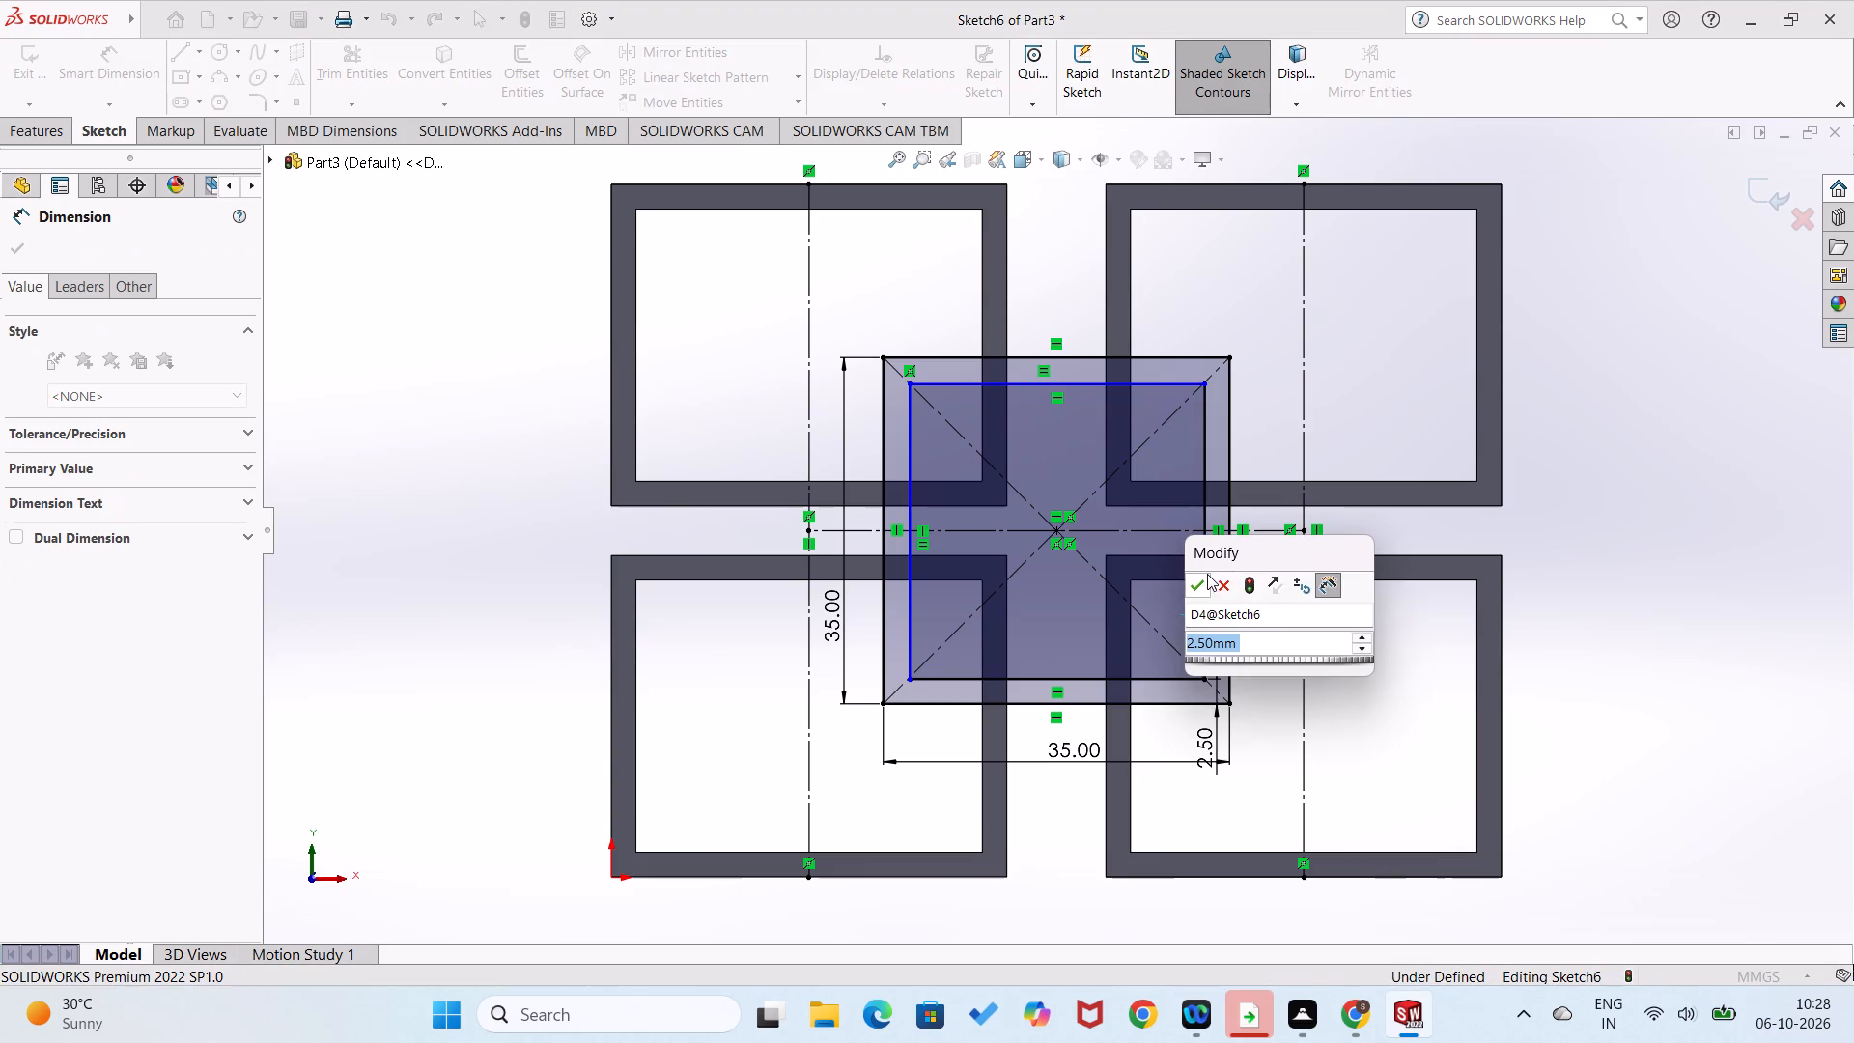
click(1199, 592)
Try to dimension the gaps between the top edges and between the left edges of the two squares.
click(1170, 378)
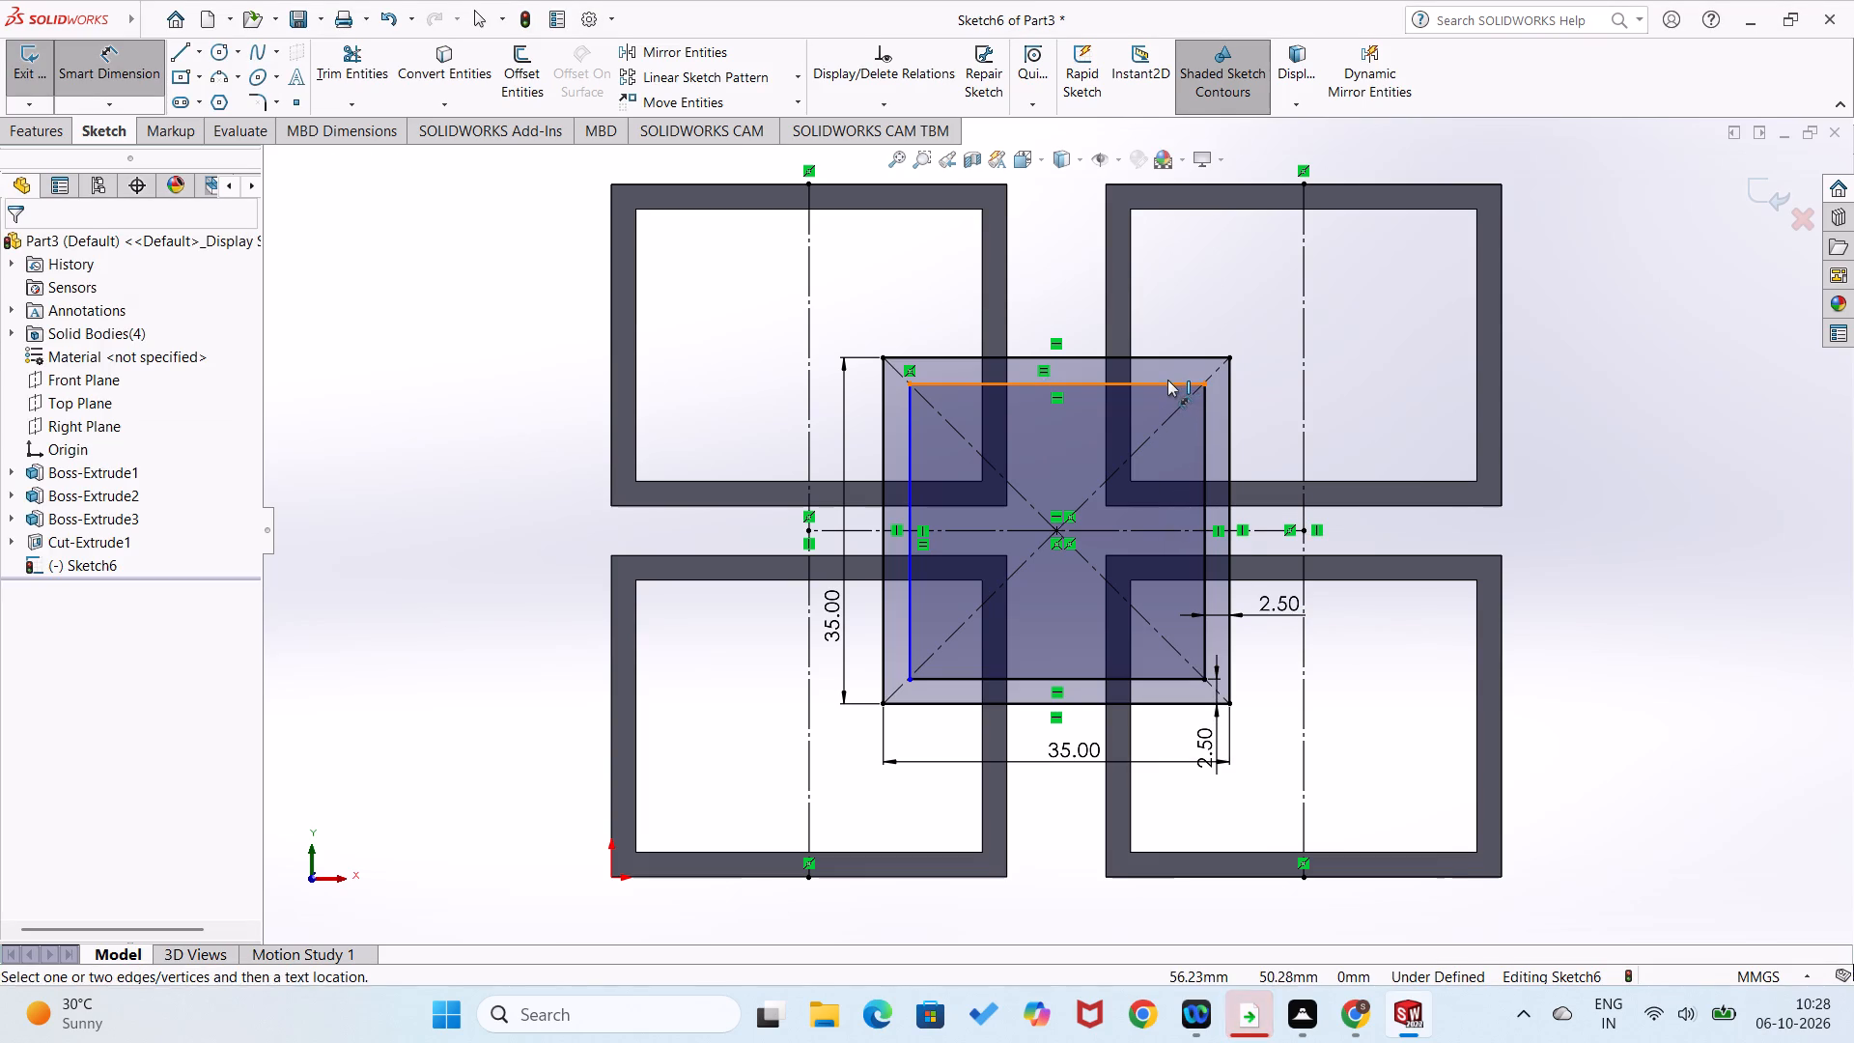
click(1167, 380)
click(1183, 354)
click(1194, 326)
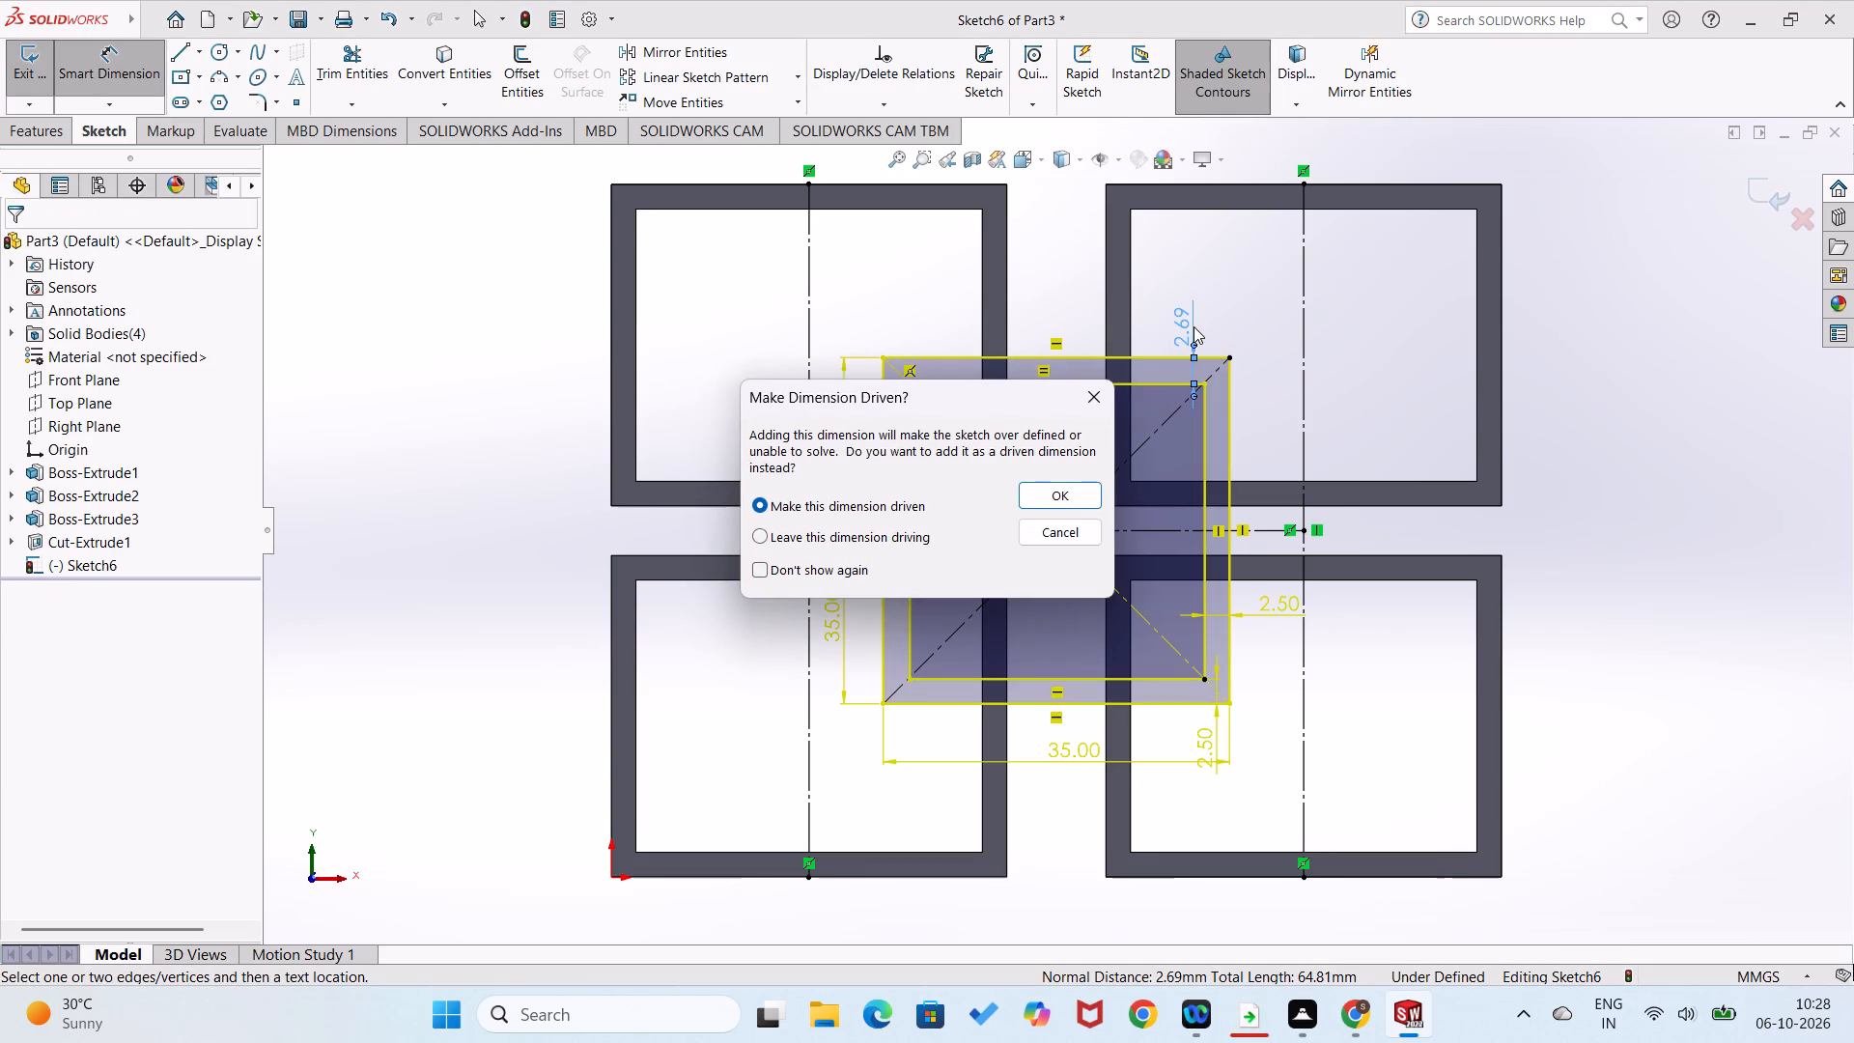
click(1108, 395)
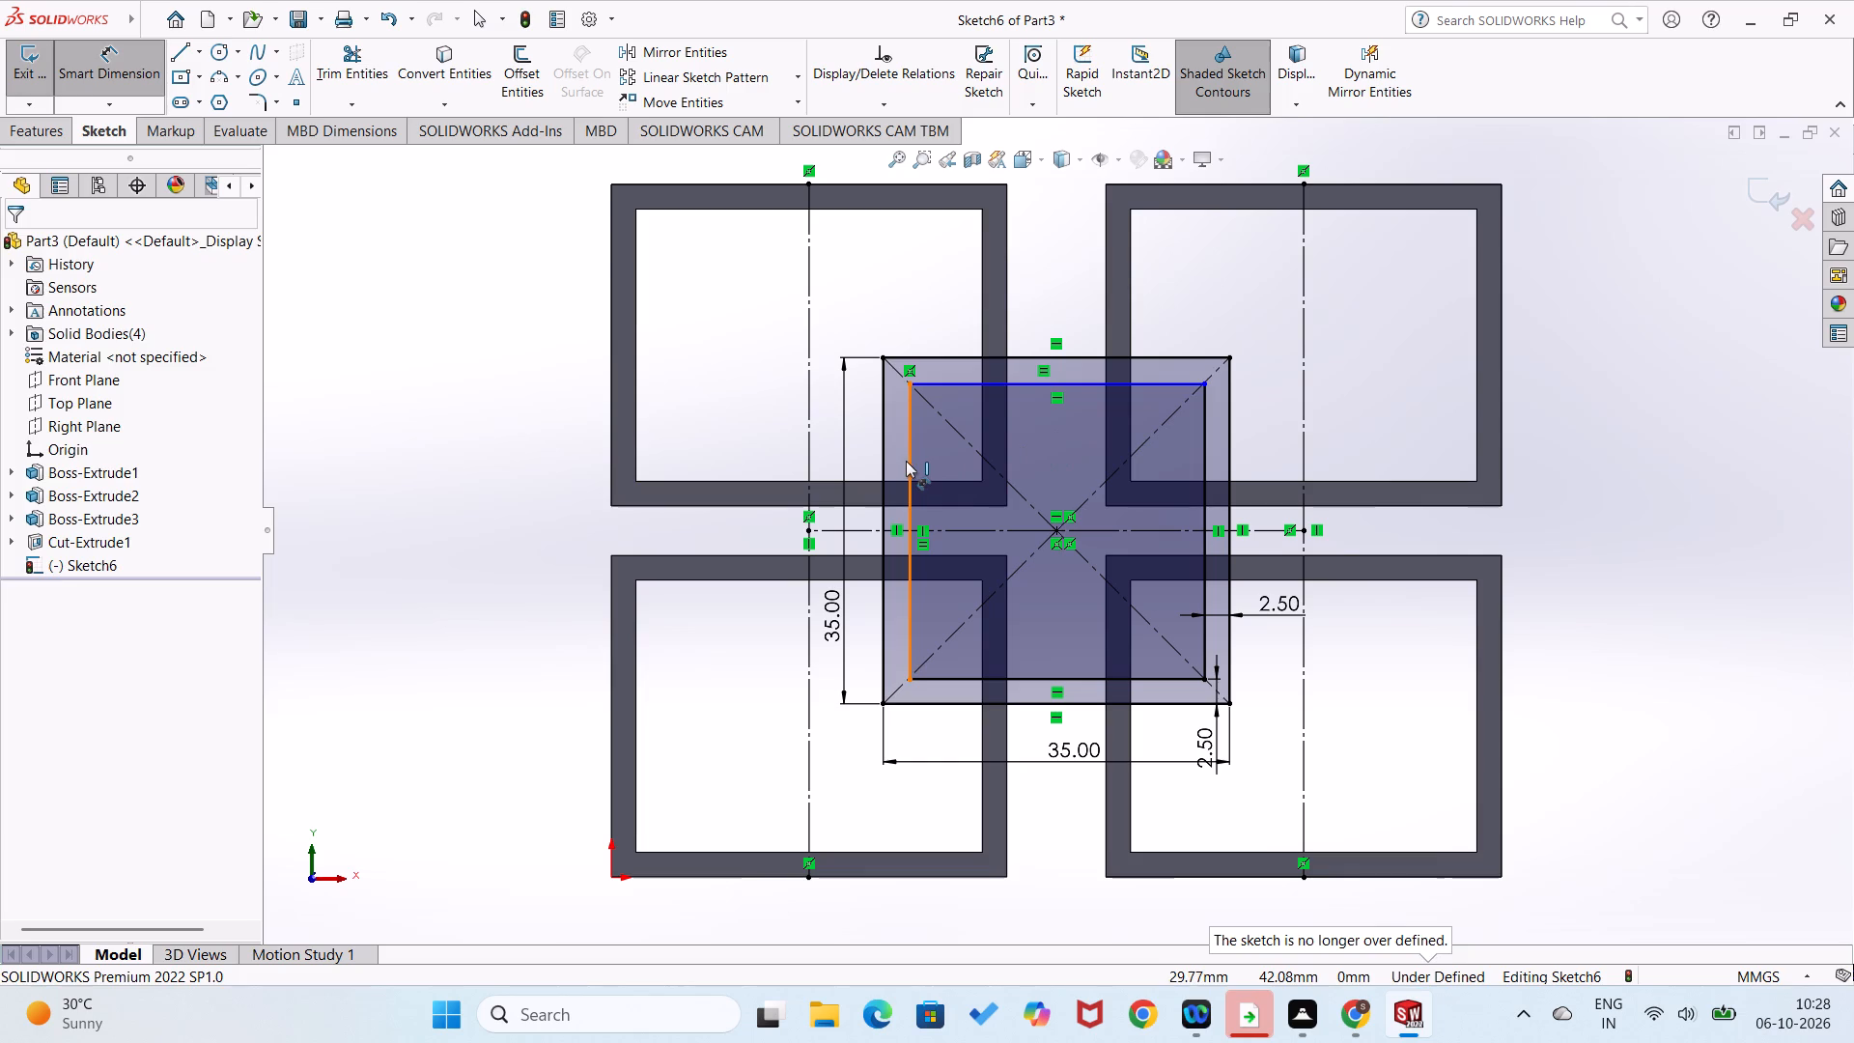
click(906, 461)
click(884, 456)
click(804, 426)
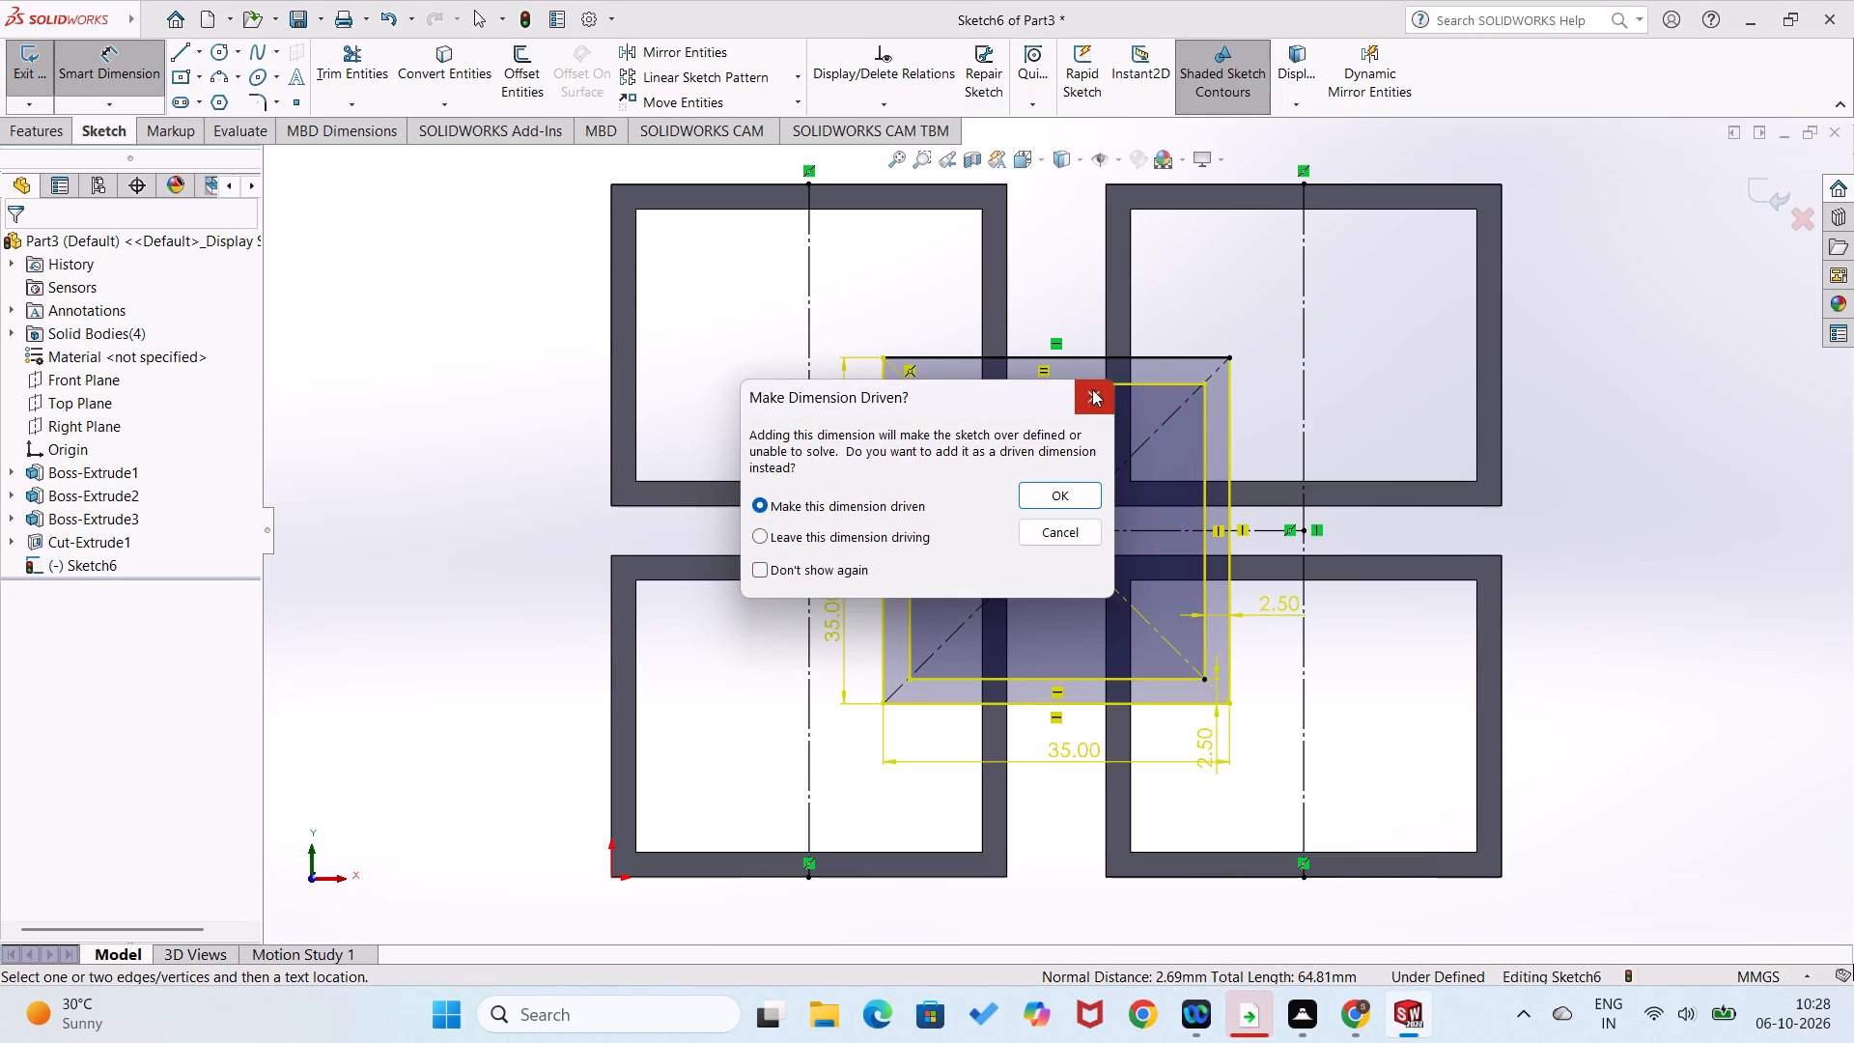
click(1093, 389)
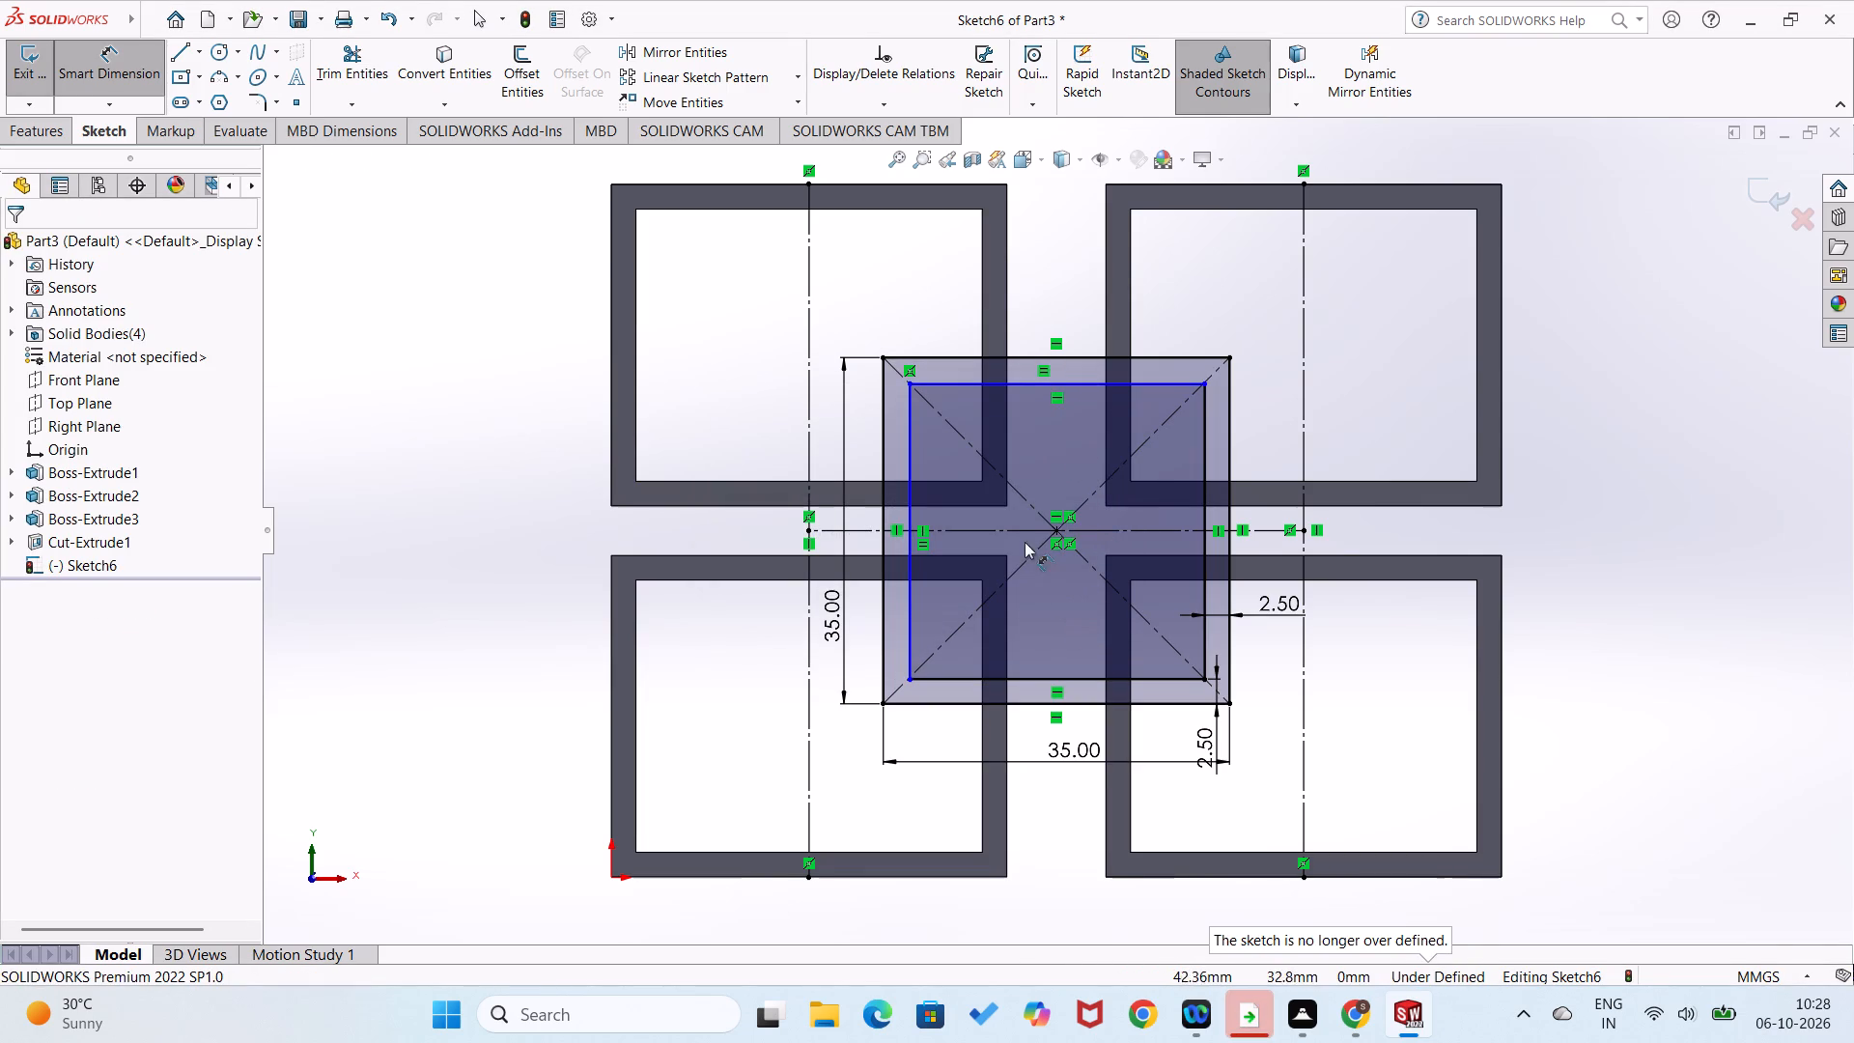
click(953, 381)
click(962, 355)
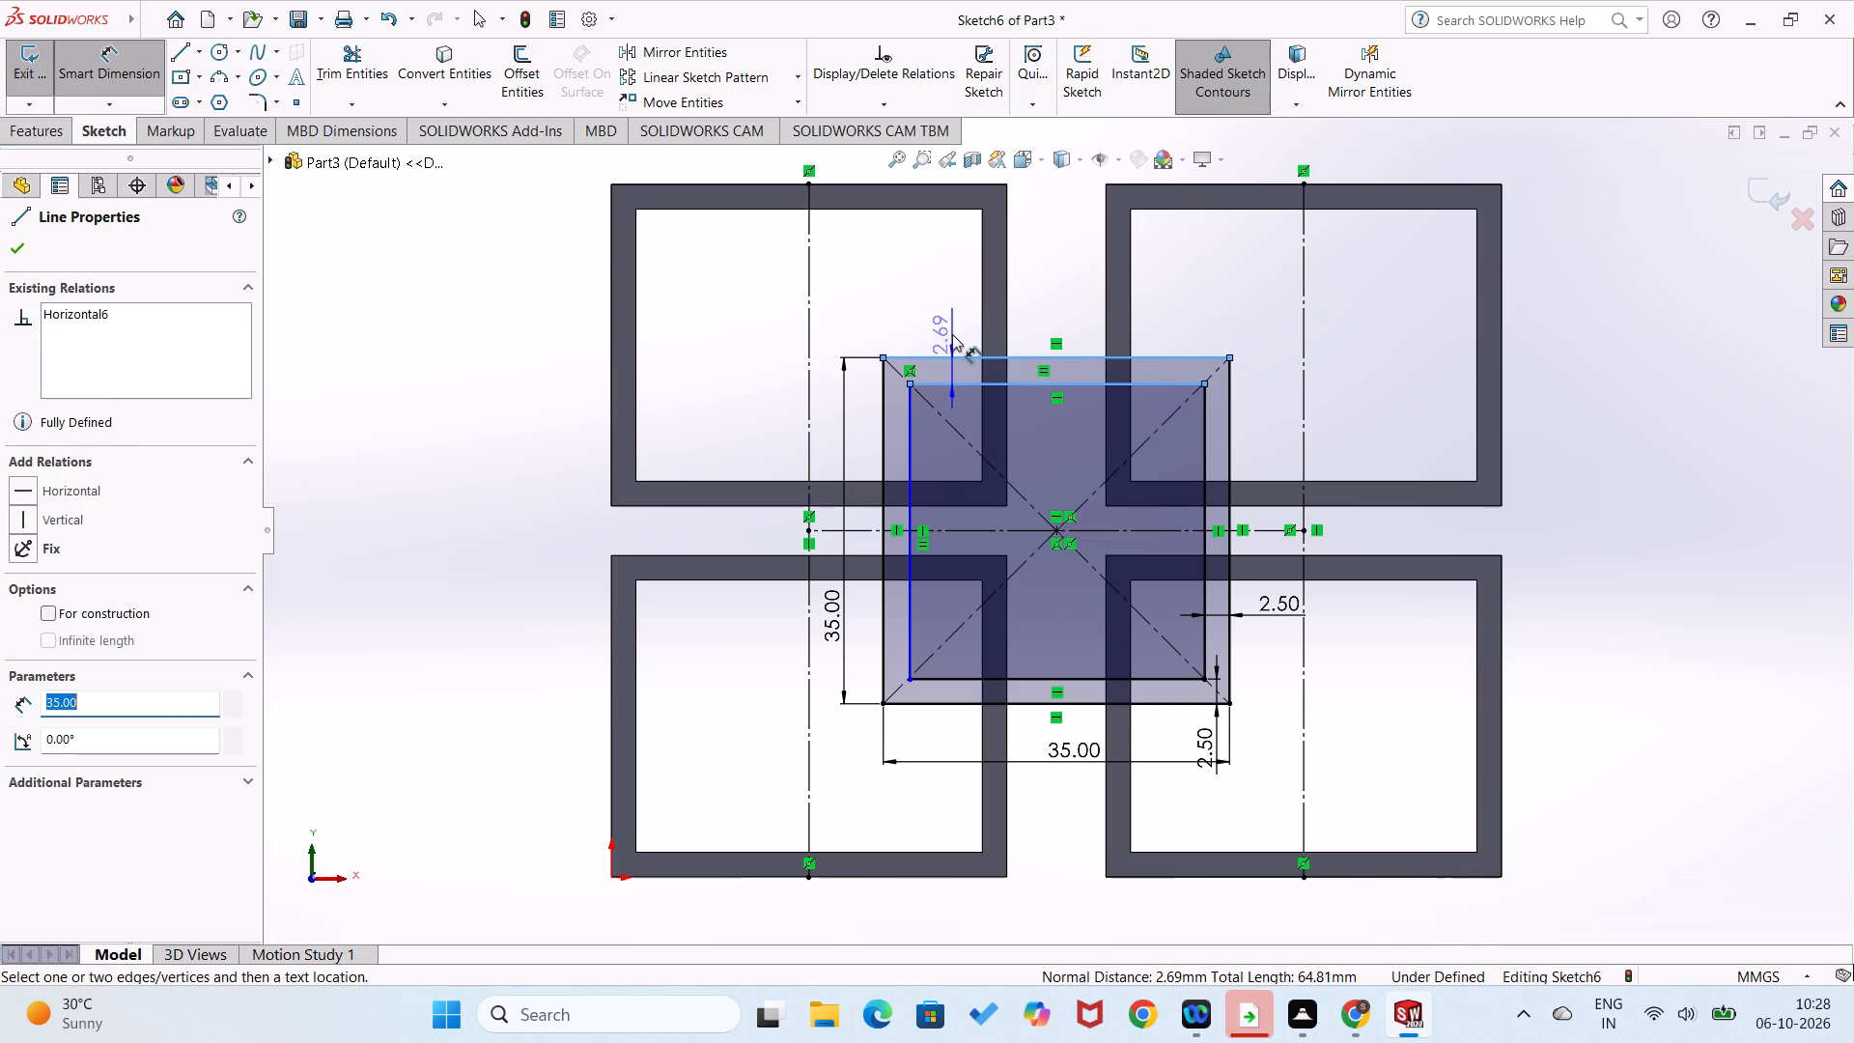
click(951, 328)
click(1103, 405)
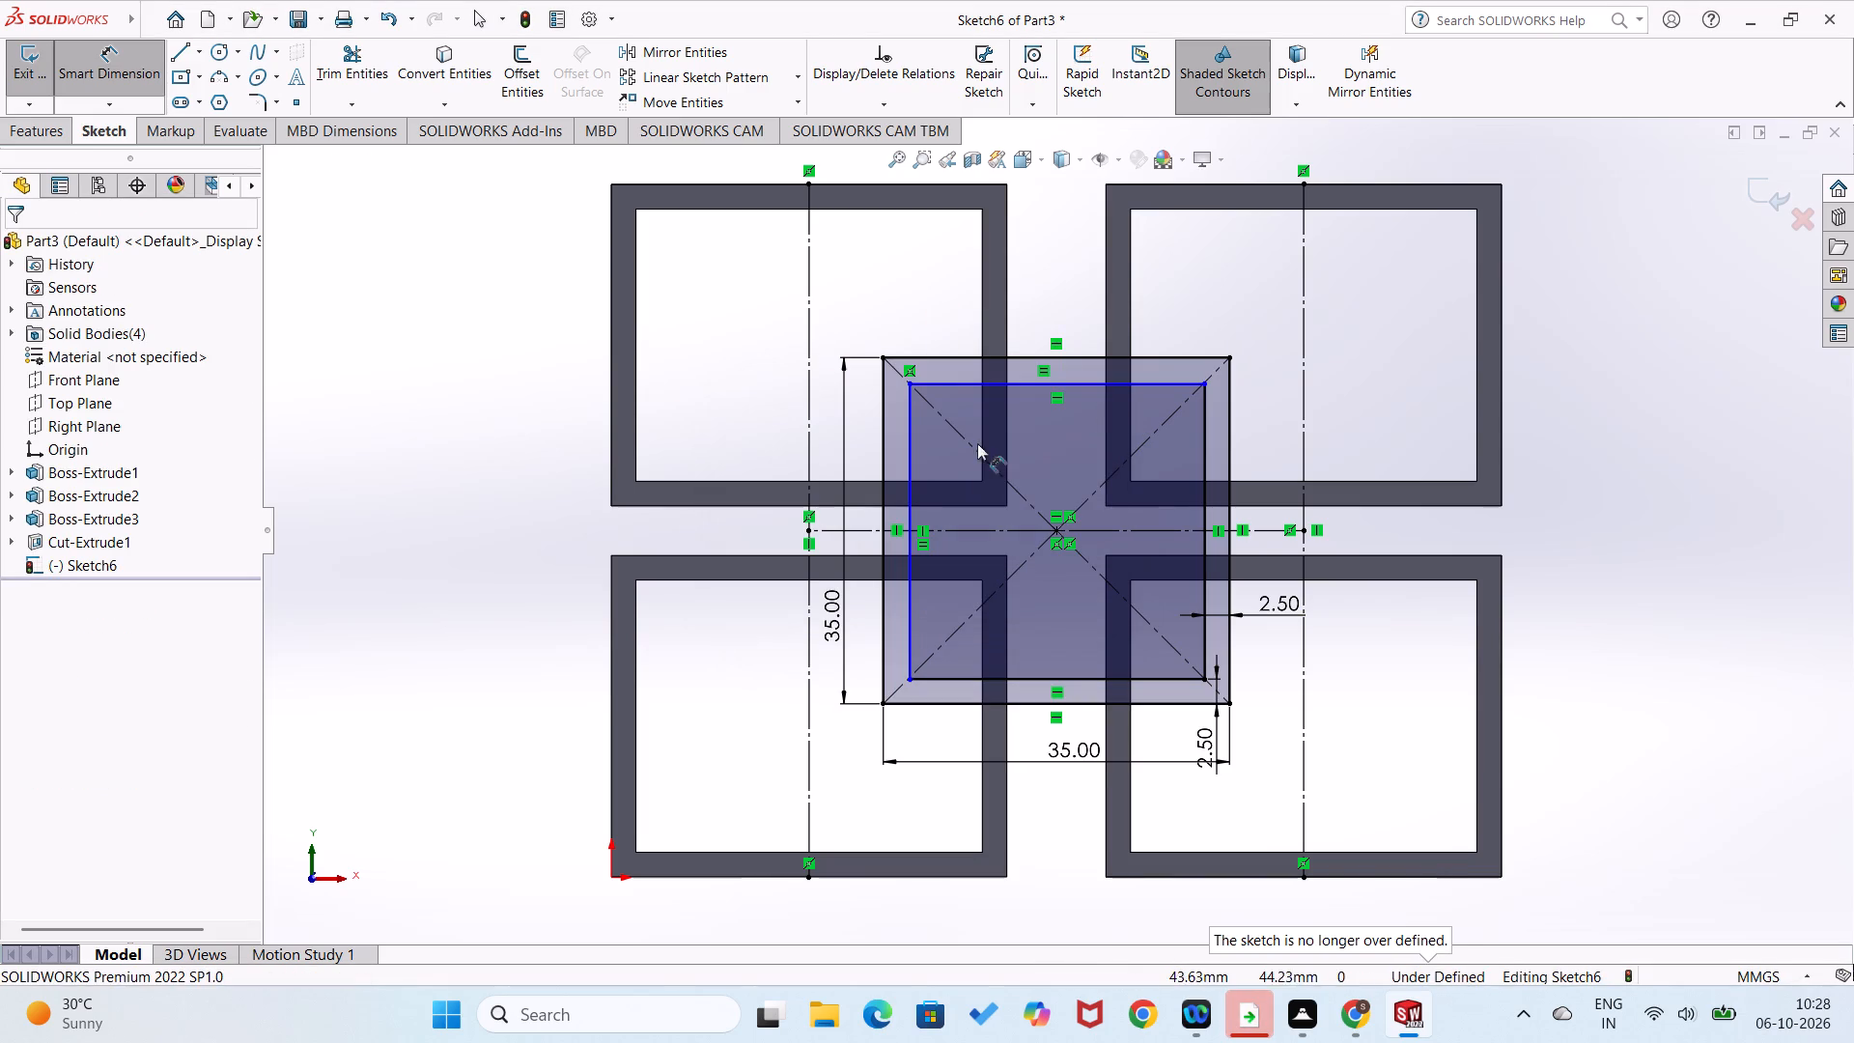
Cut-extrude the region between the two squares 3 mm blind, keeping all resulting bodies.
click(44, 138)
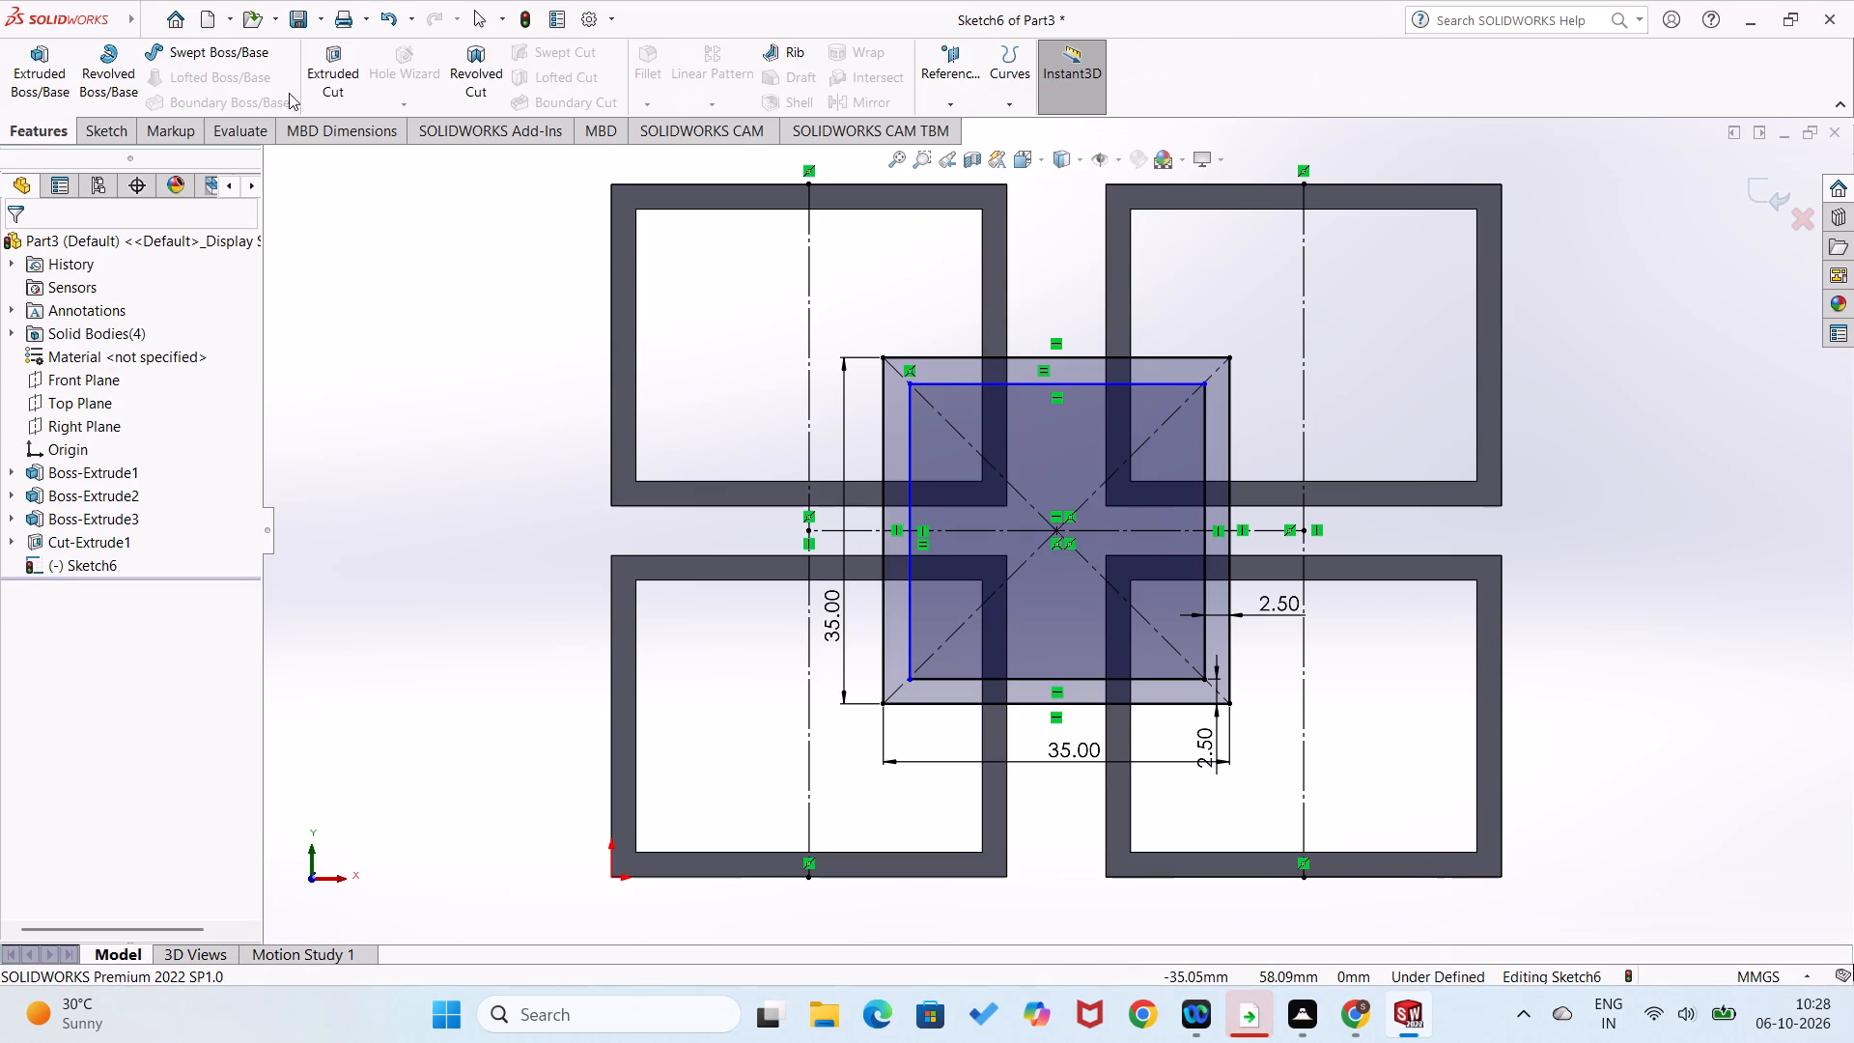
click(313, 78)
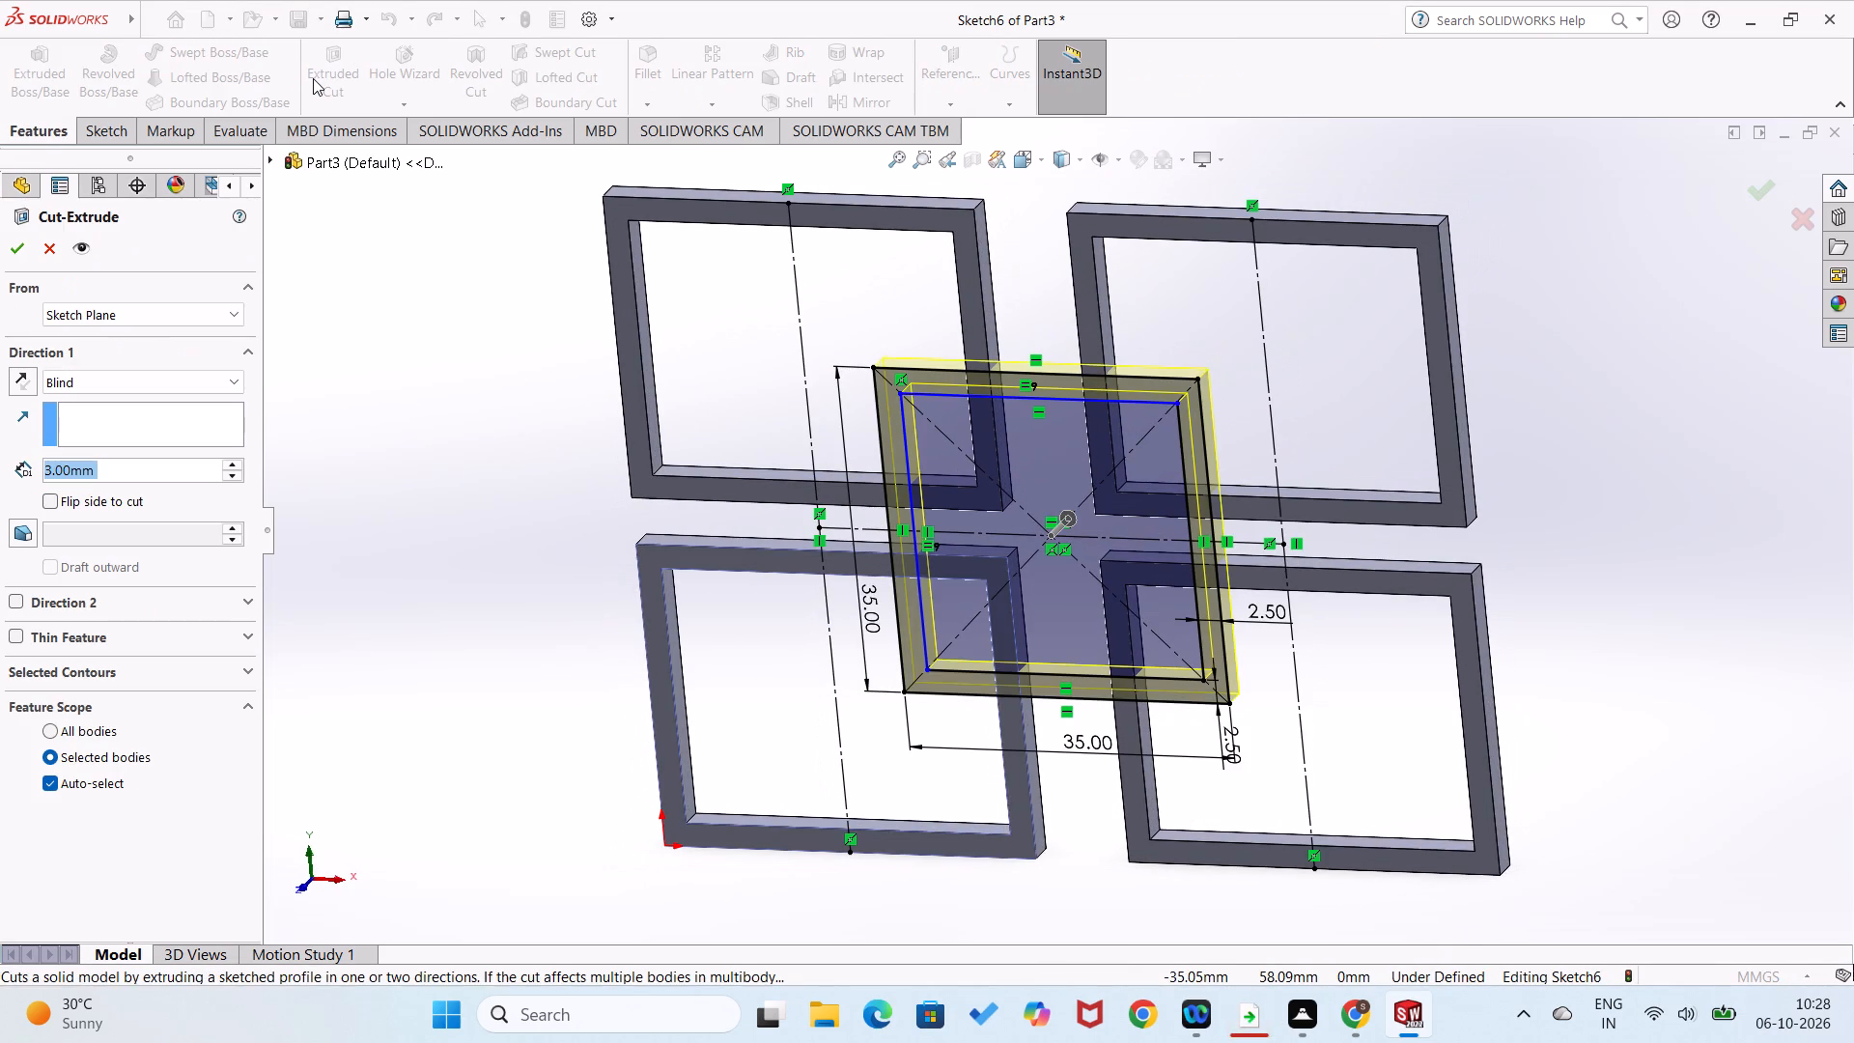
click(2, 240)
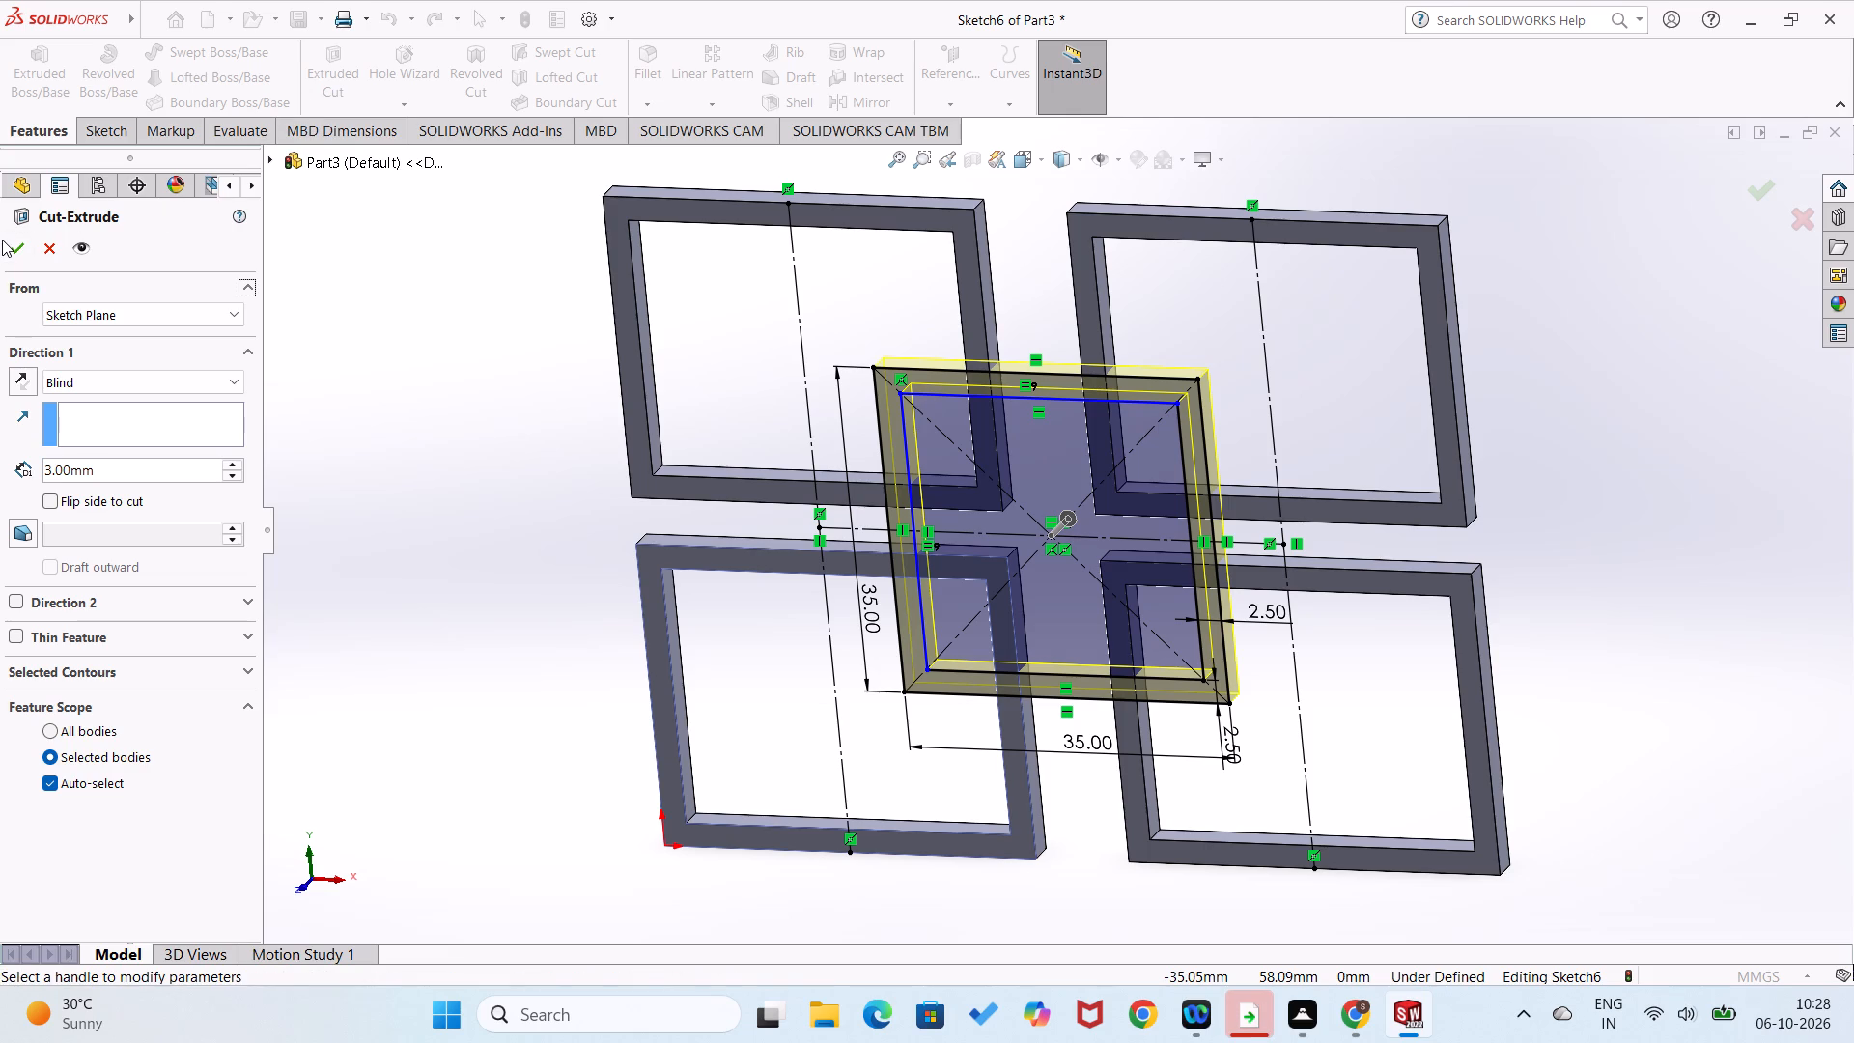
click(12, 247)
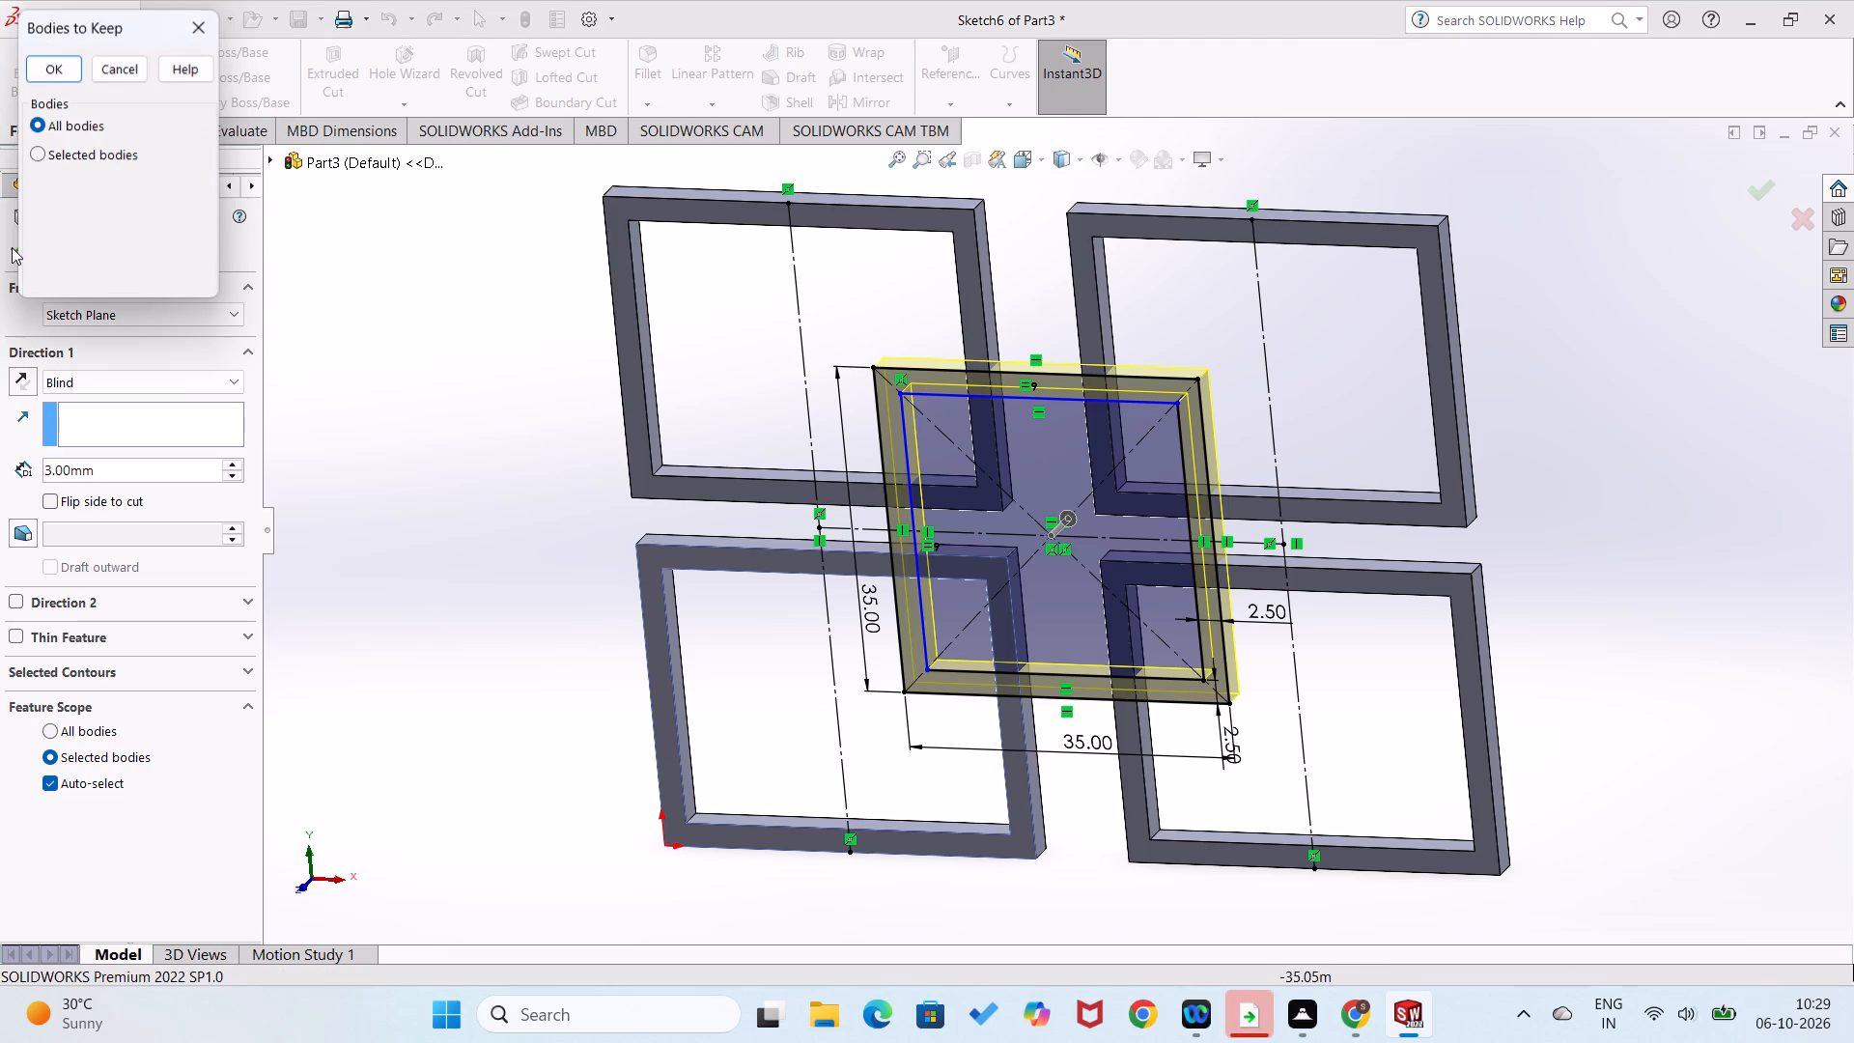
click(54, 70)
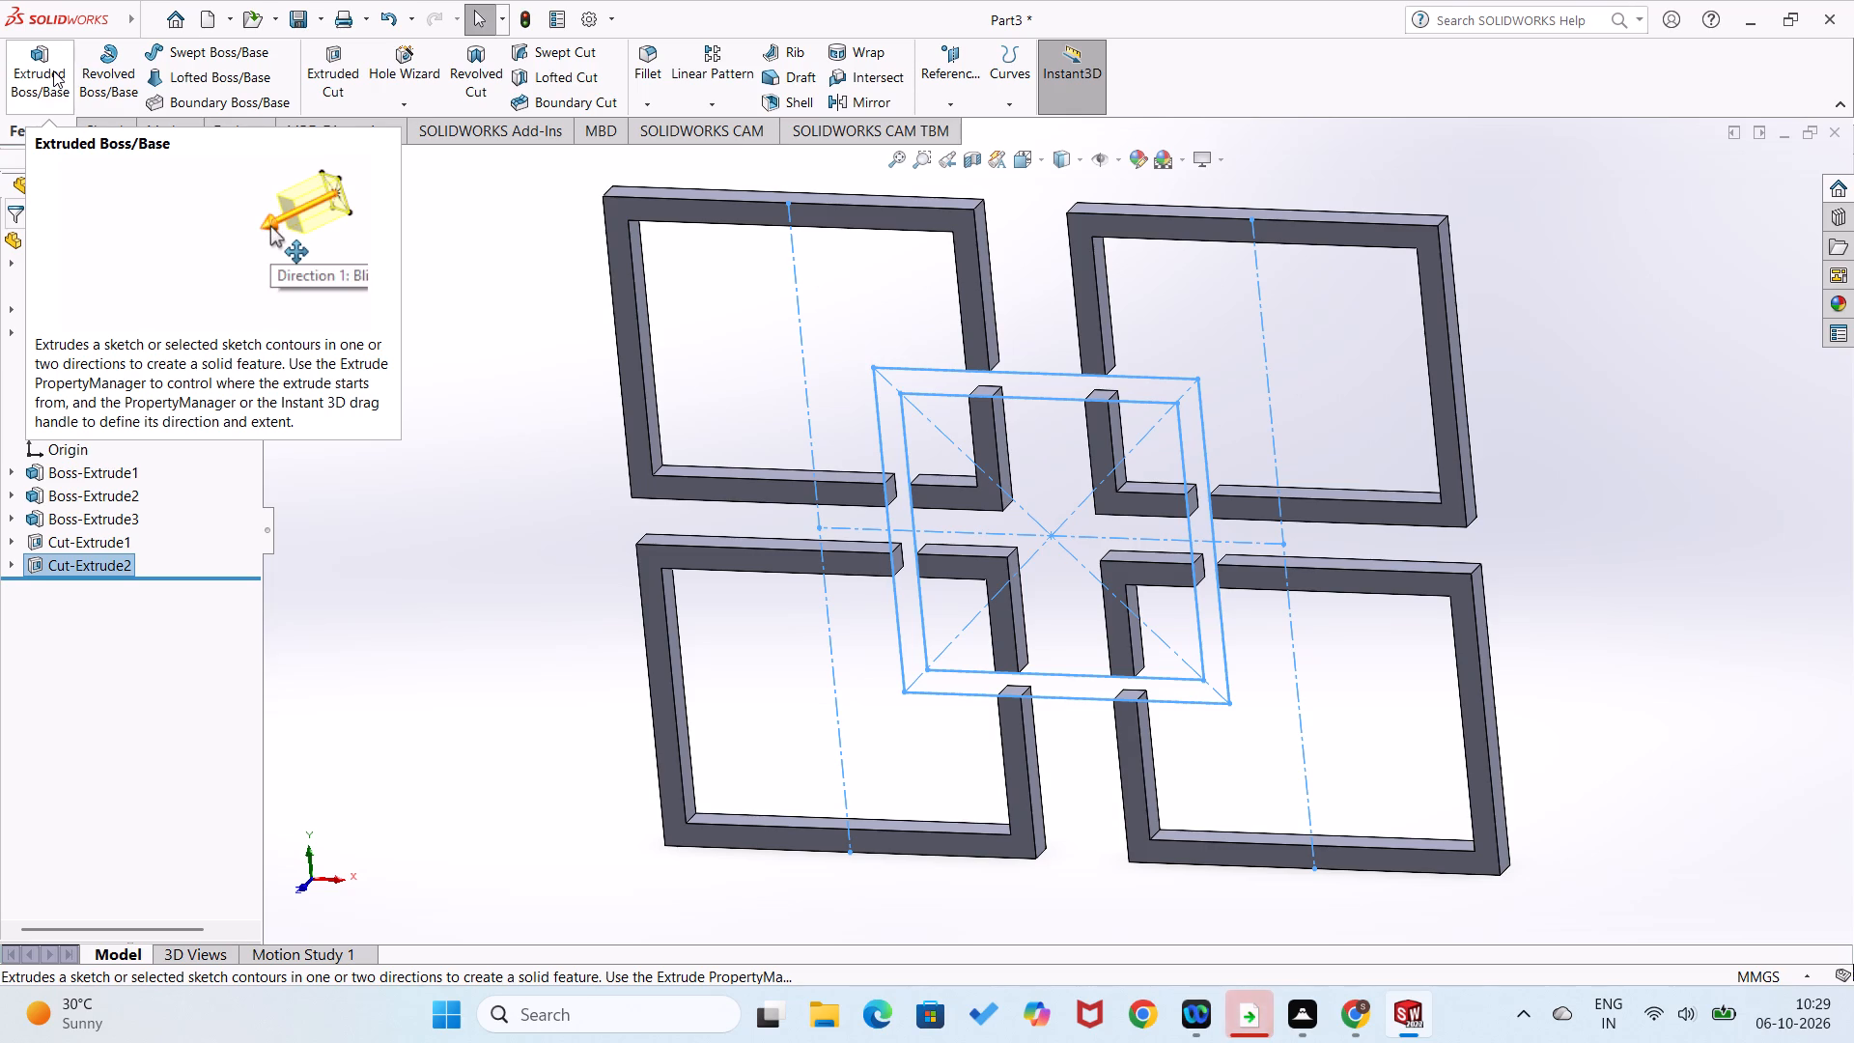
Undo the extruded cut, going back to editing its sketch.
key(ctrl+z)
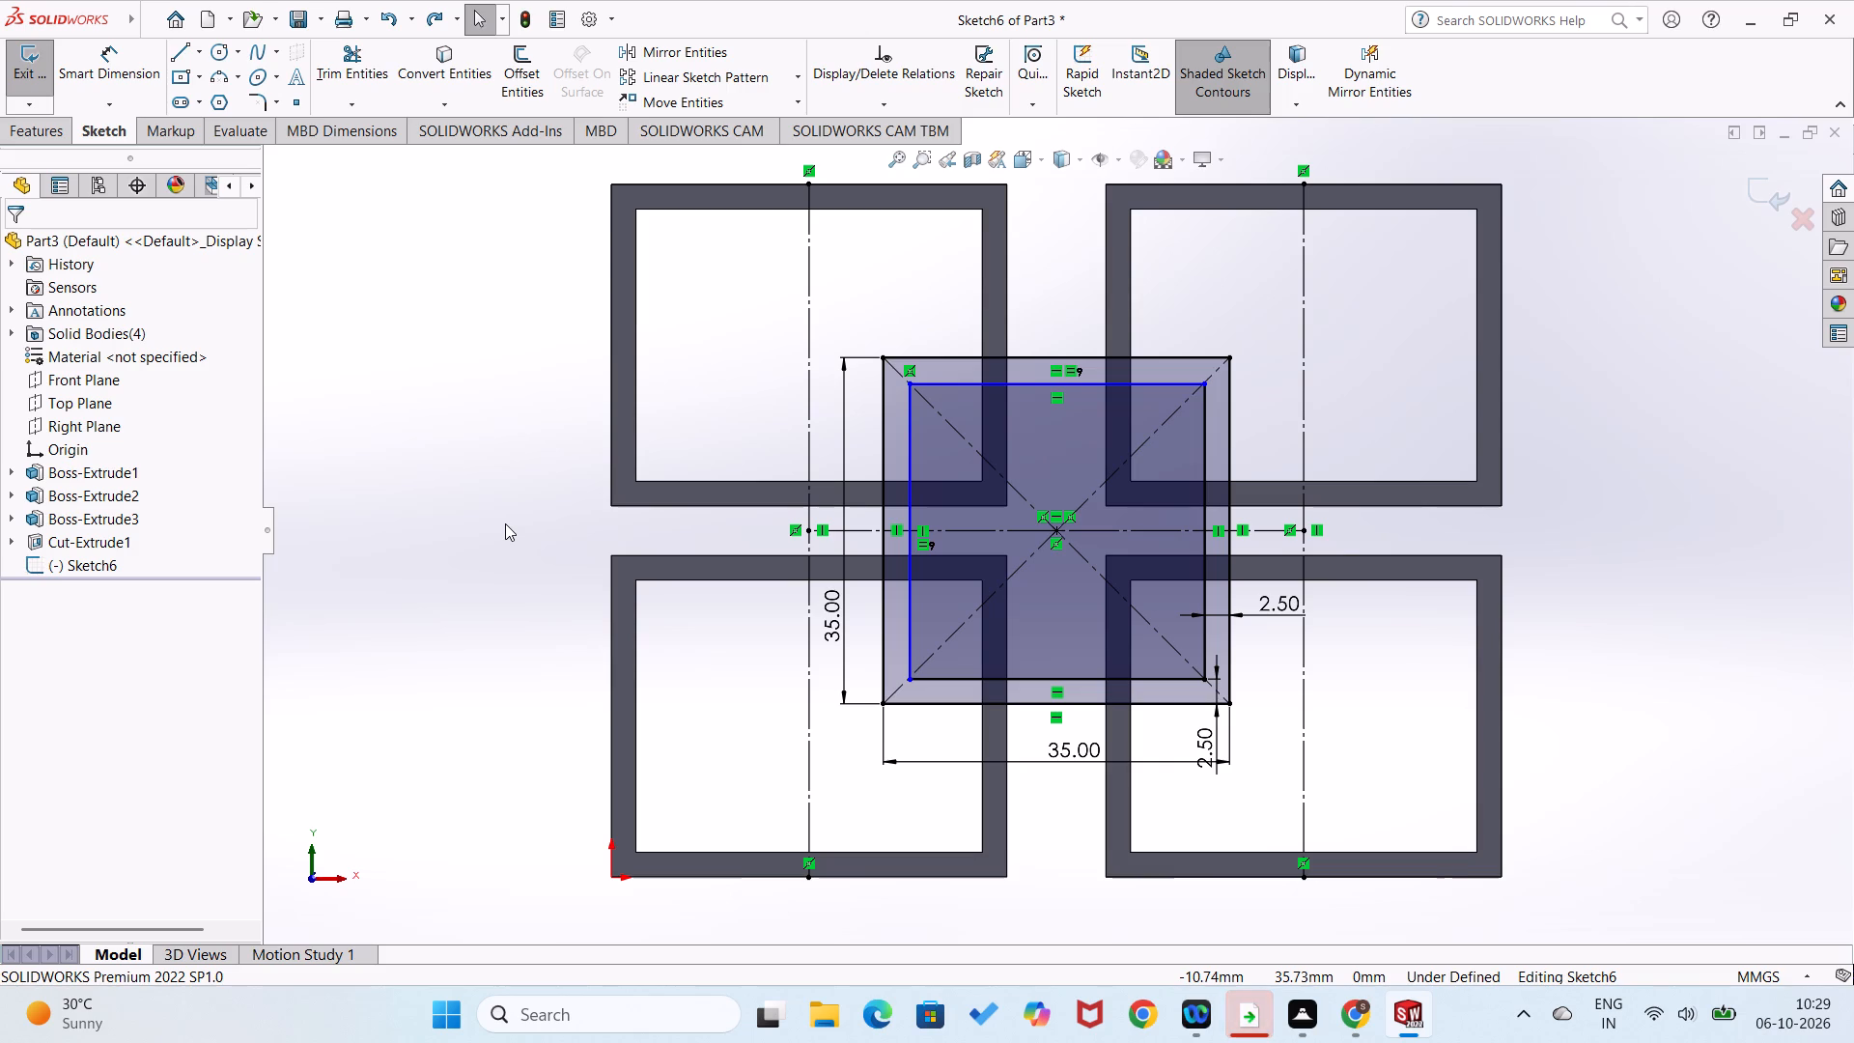
Boss-extrude the ring between the two squares 3 mm blind toward the front of the four frames, with merged result.
click(31, 127)
click(25, 92)
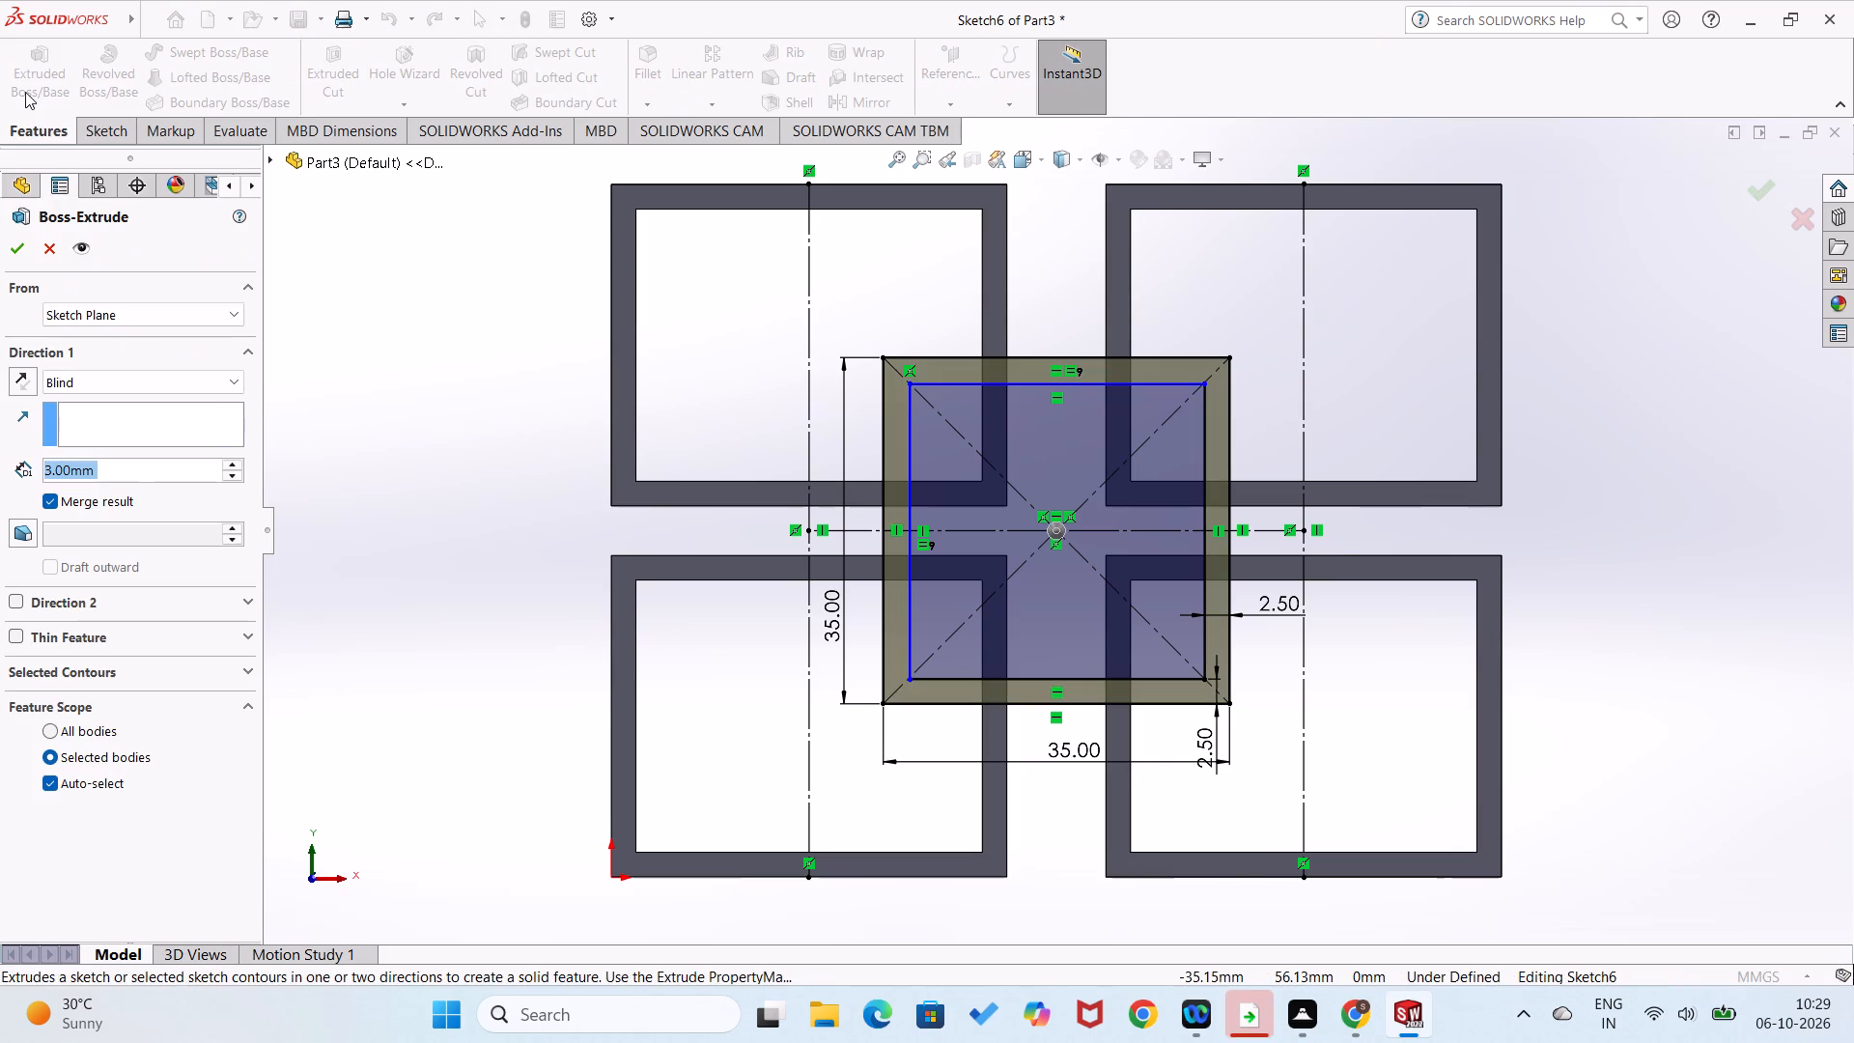
click(32, 378)
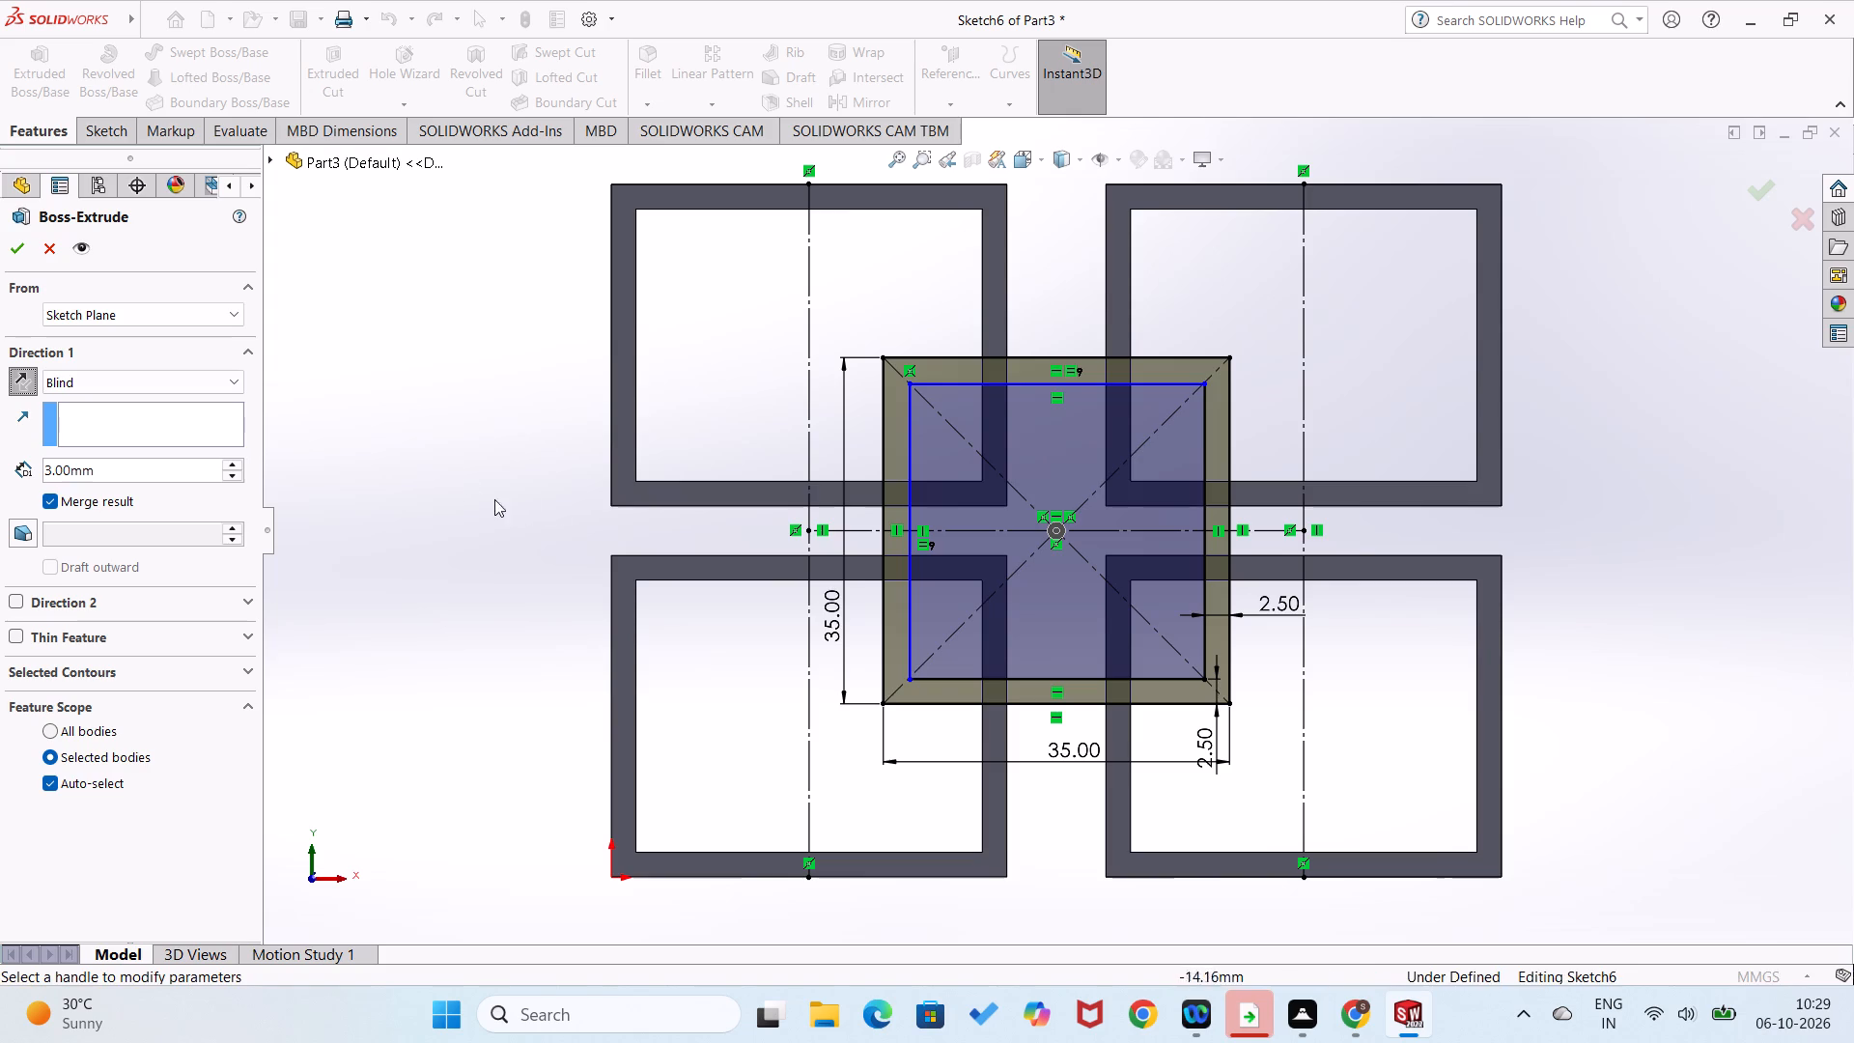
middle_drag(569, 493, 461, 544)
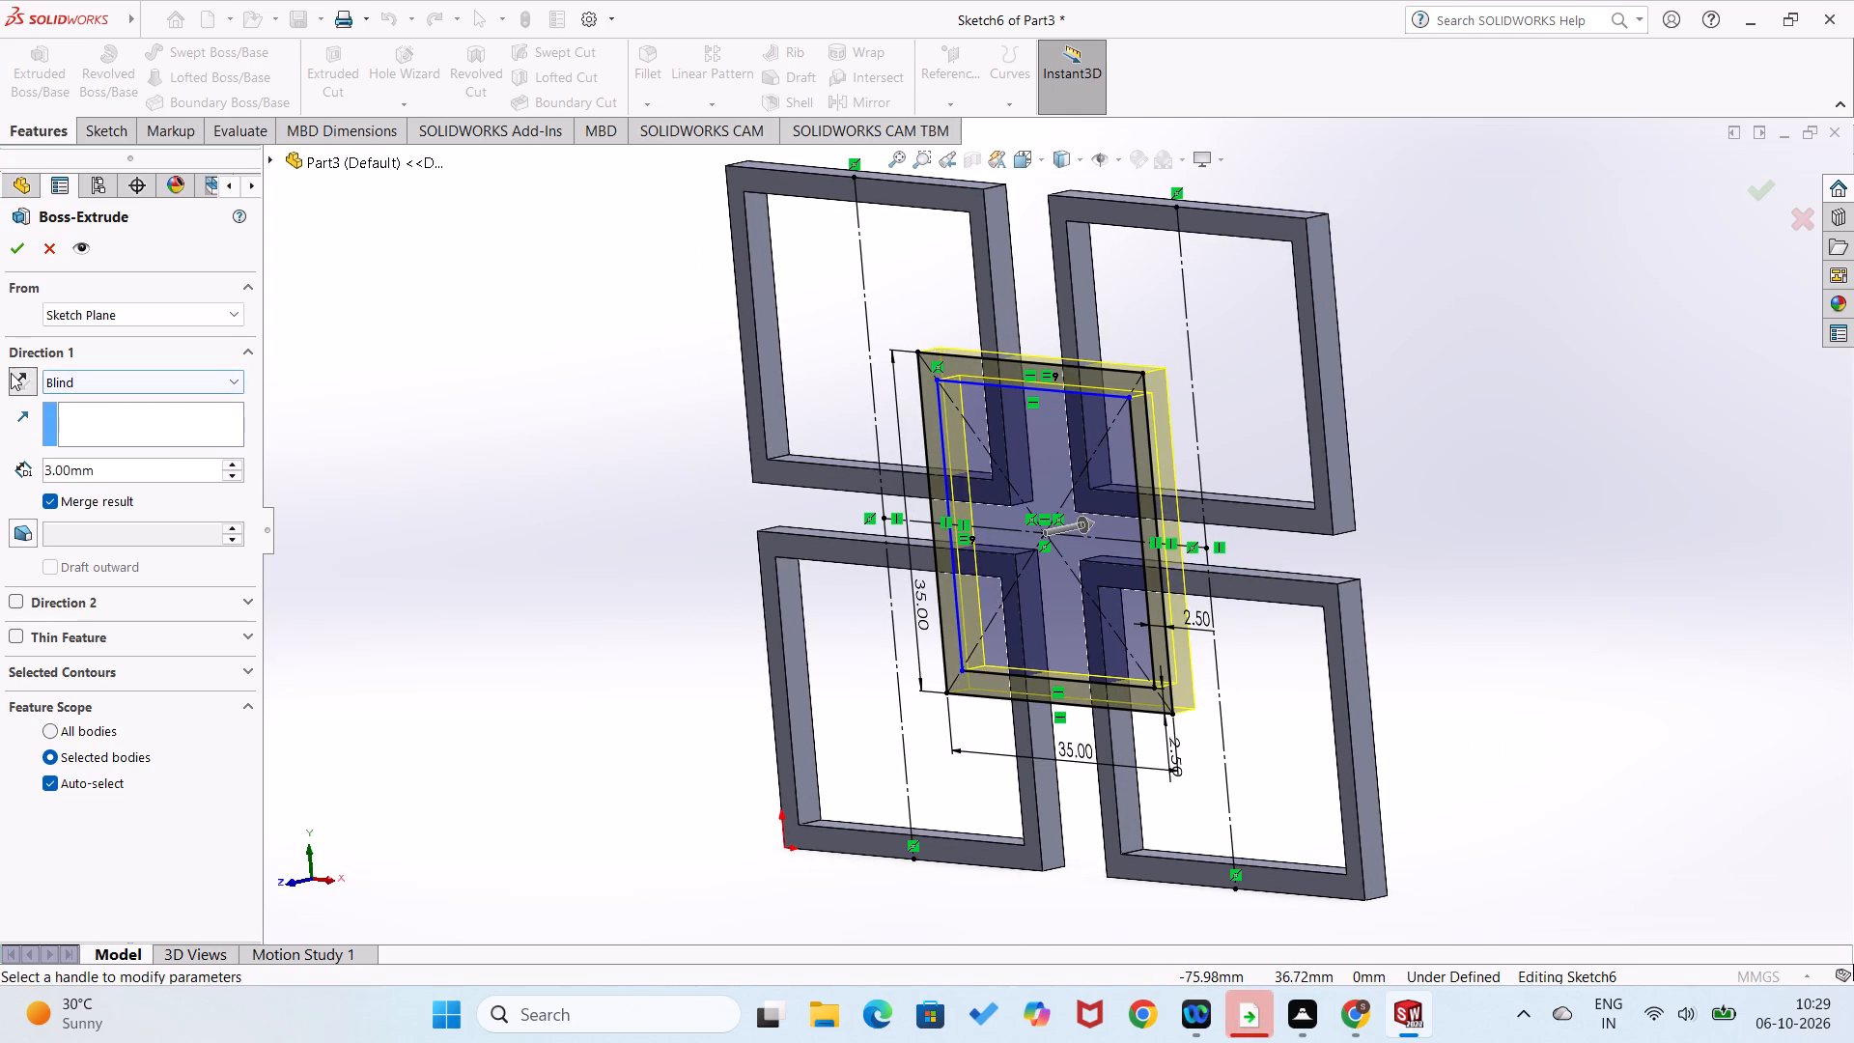
click(11, 373)
click(15, 243)
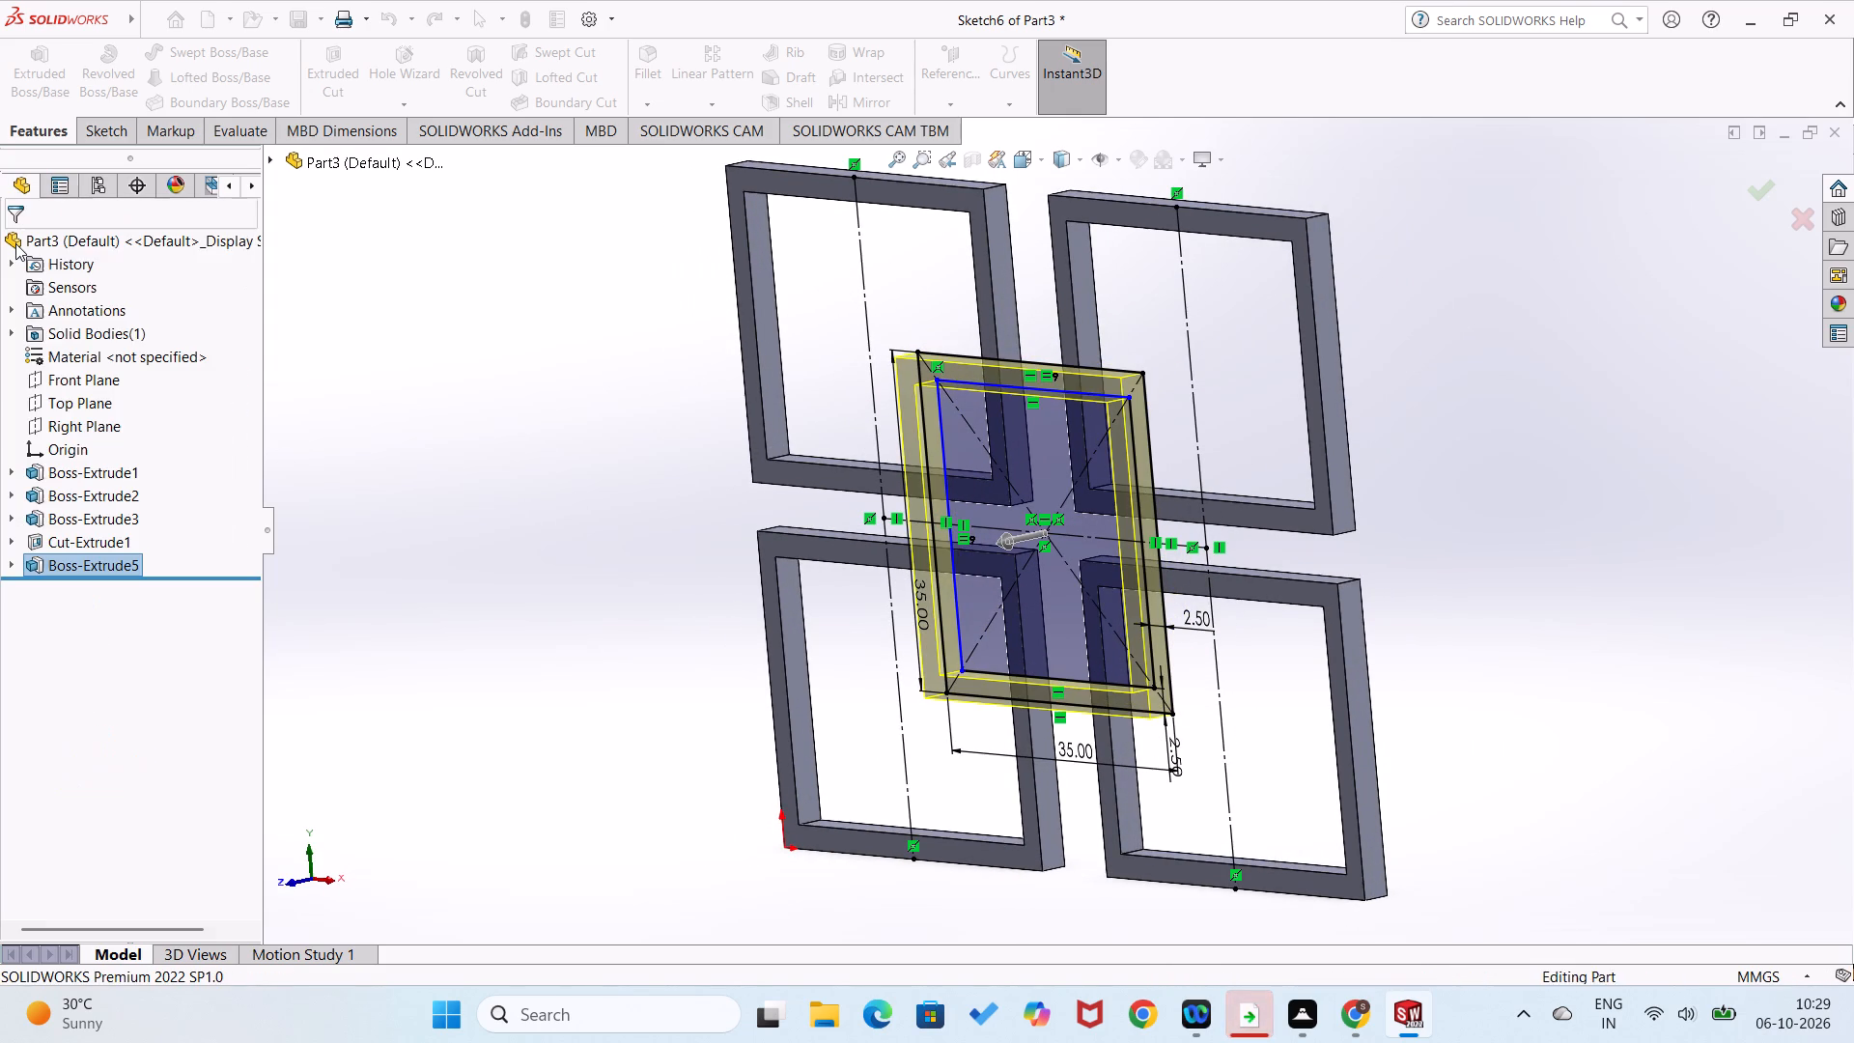
click(430, 439)
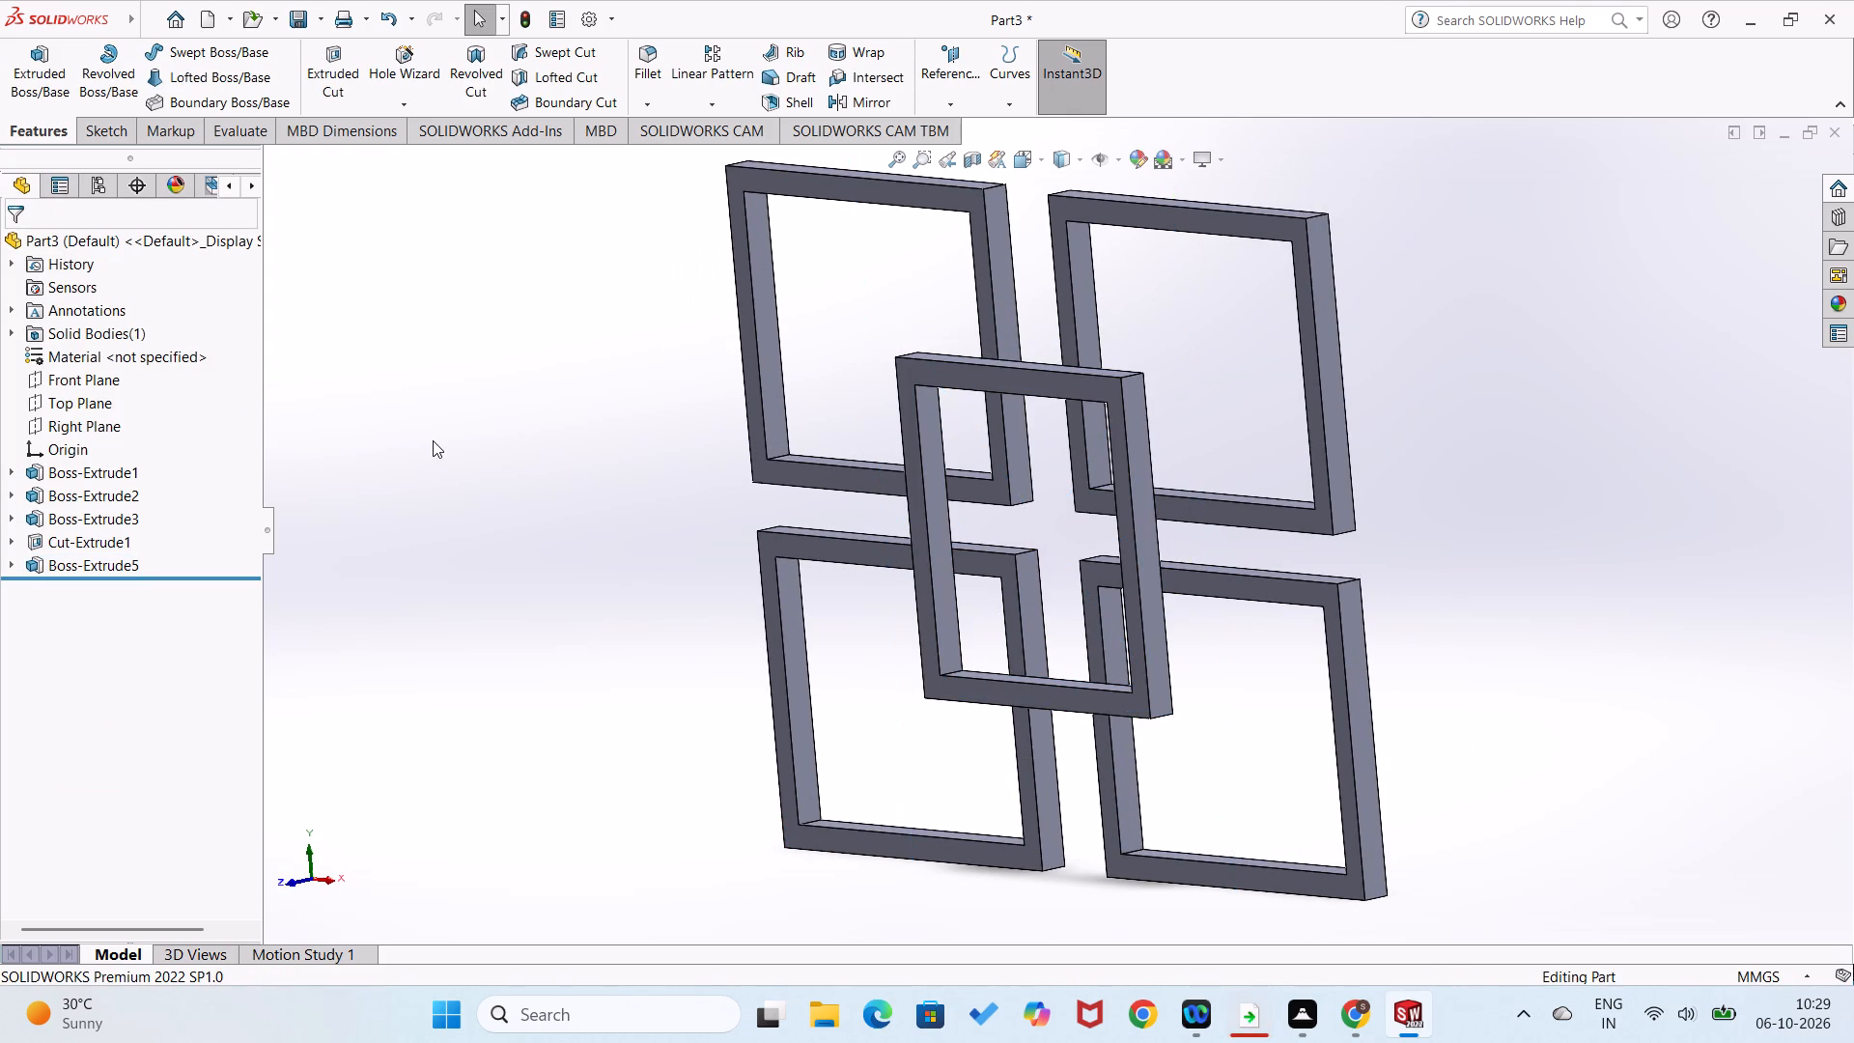
On the lower-right frame's outer side face, sketch a horizontal line about 140 mm long running backward from the rear bottom corner.
middle_drag(433, 440, 469, 450)
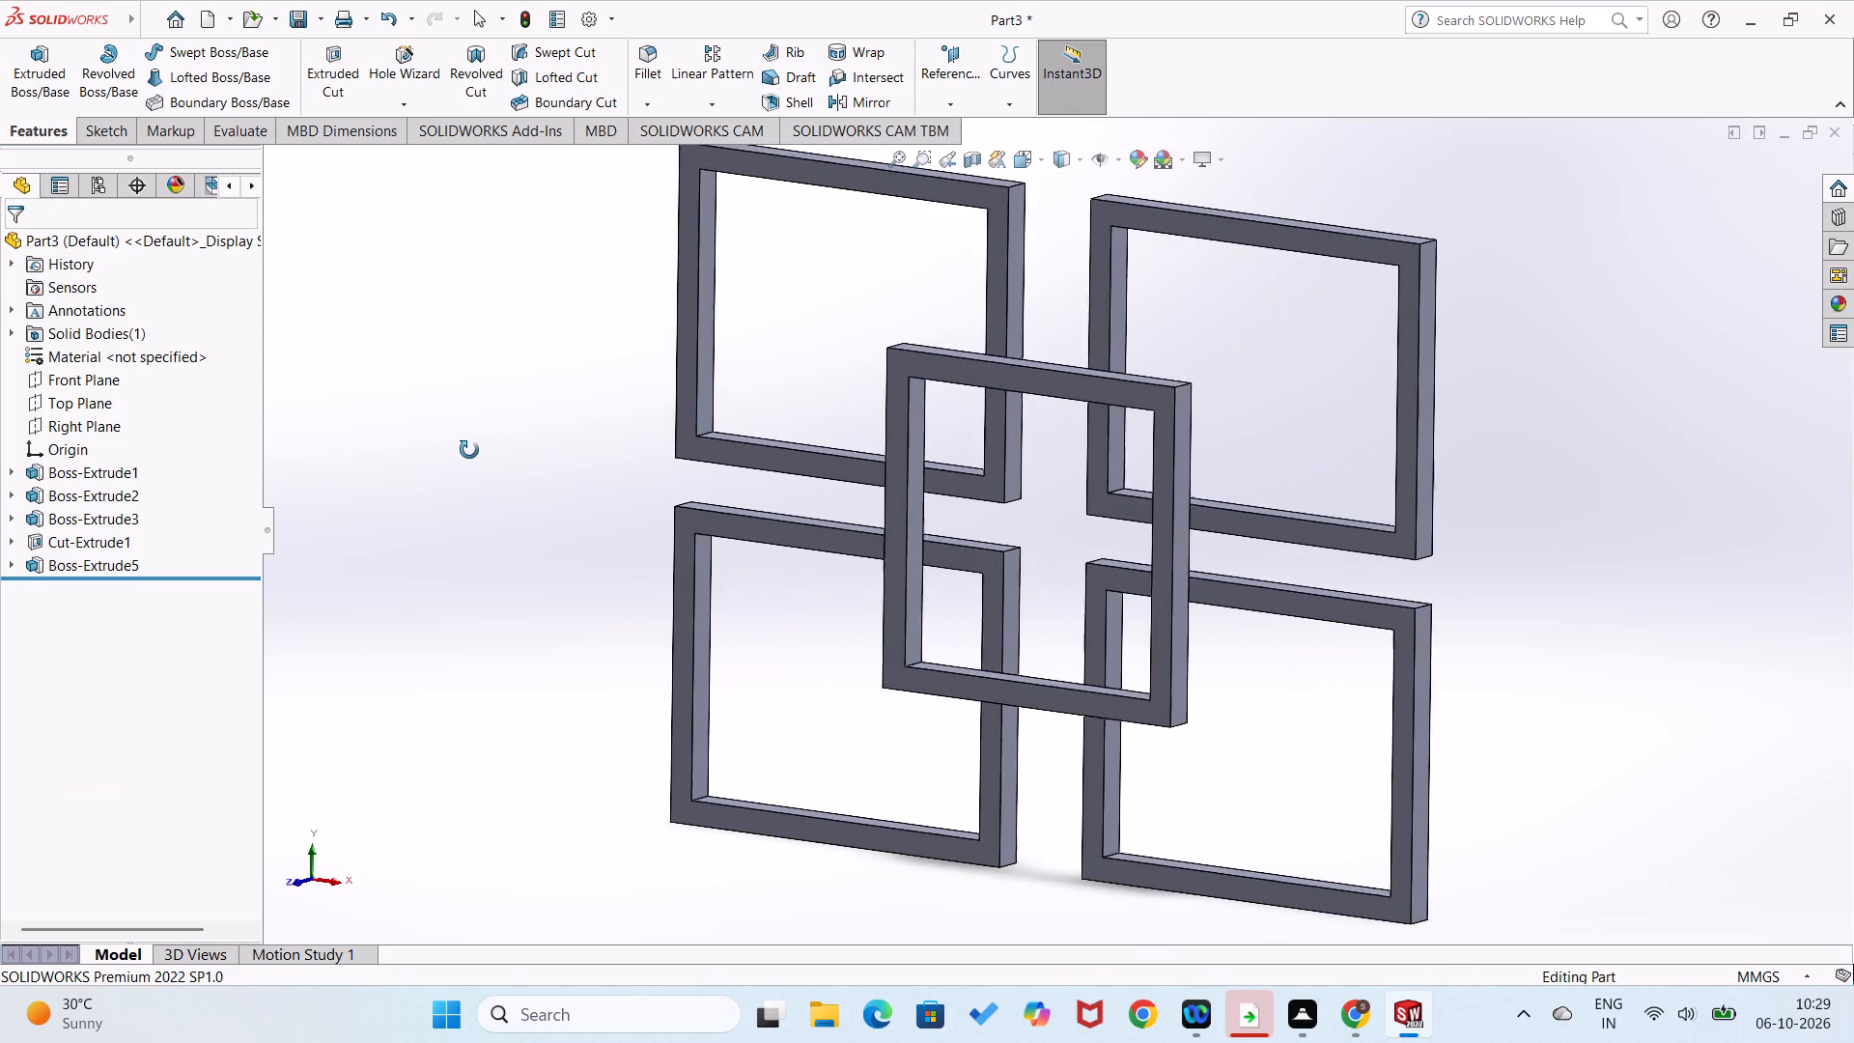
middle_drag(469, 450, 434, 407)
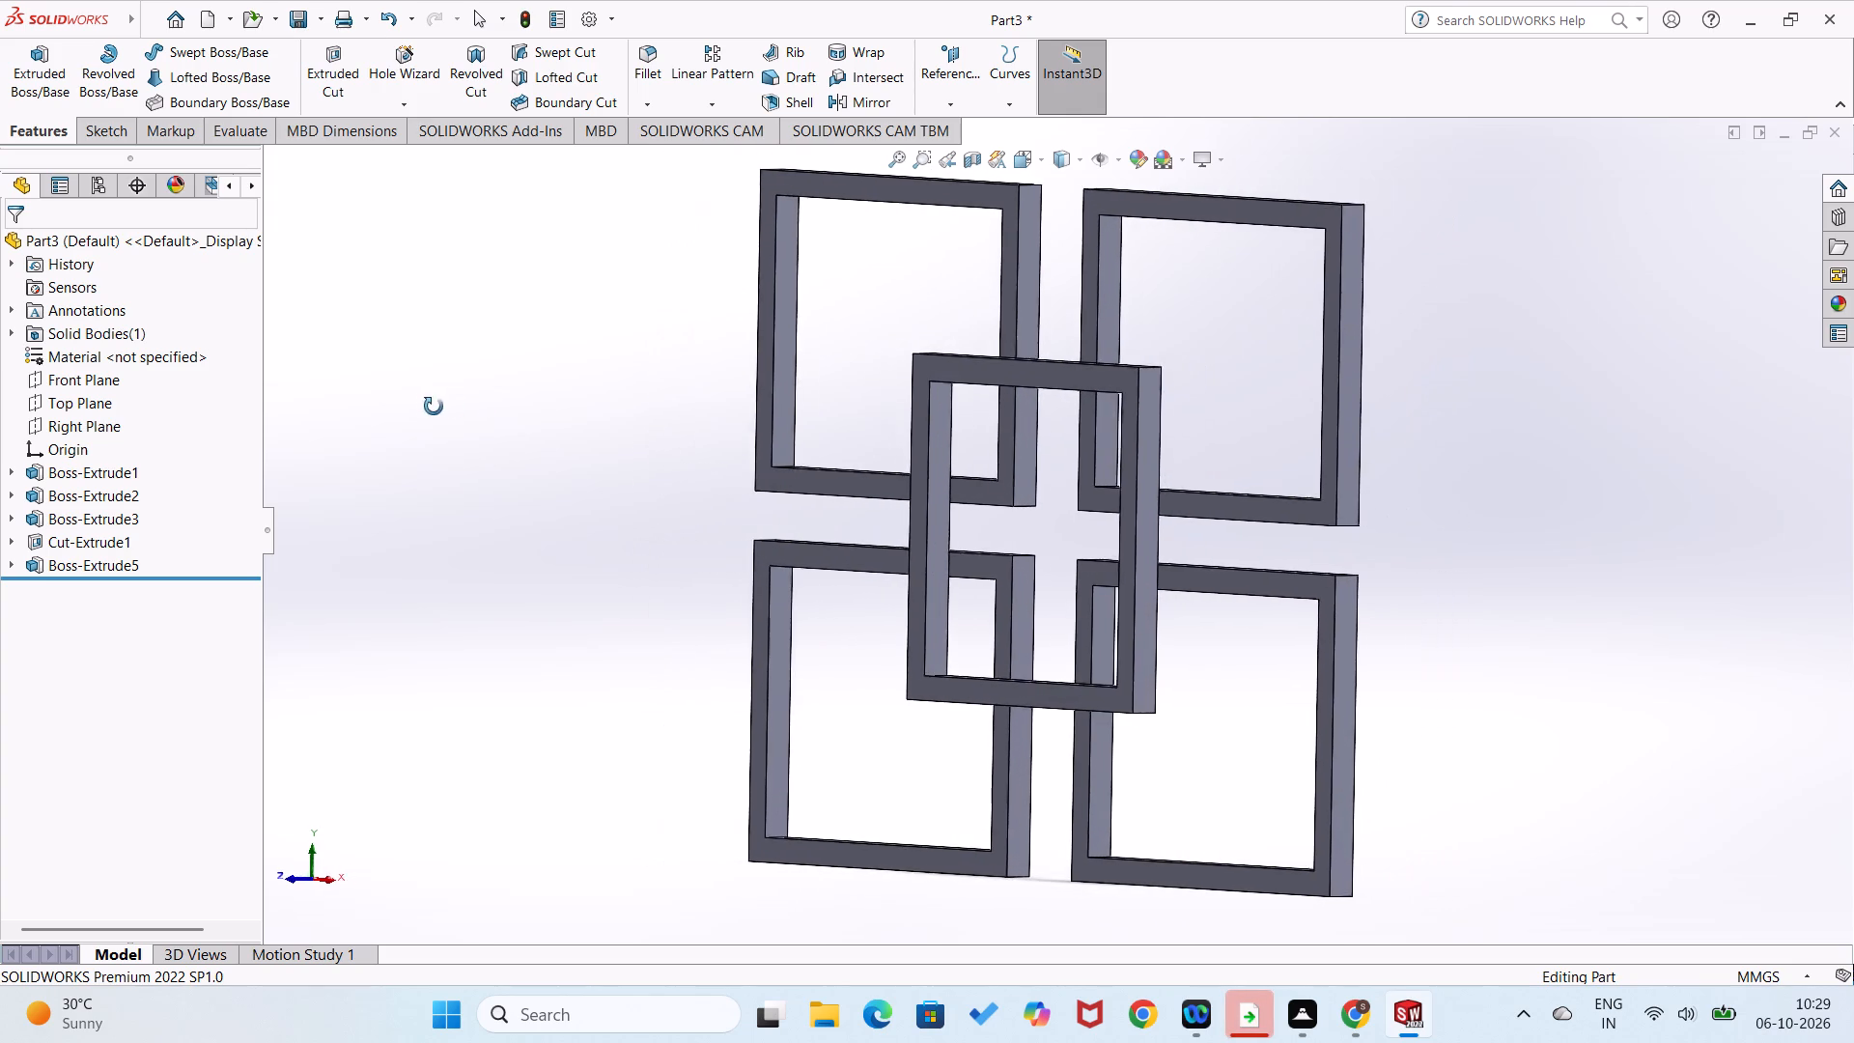
middle_drag(434, 407, 354, 407)
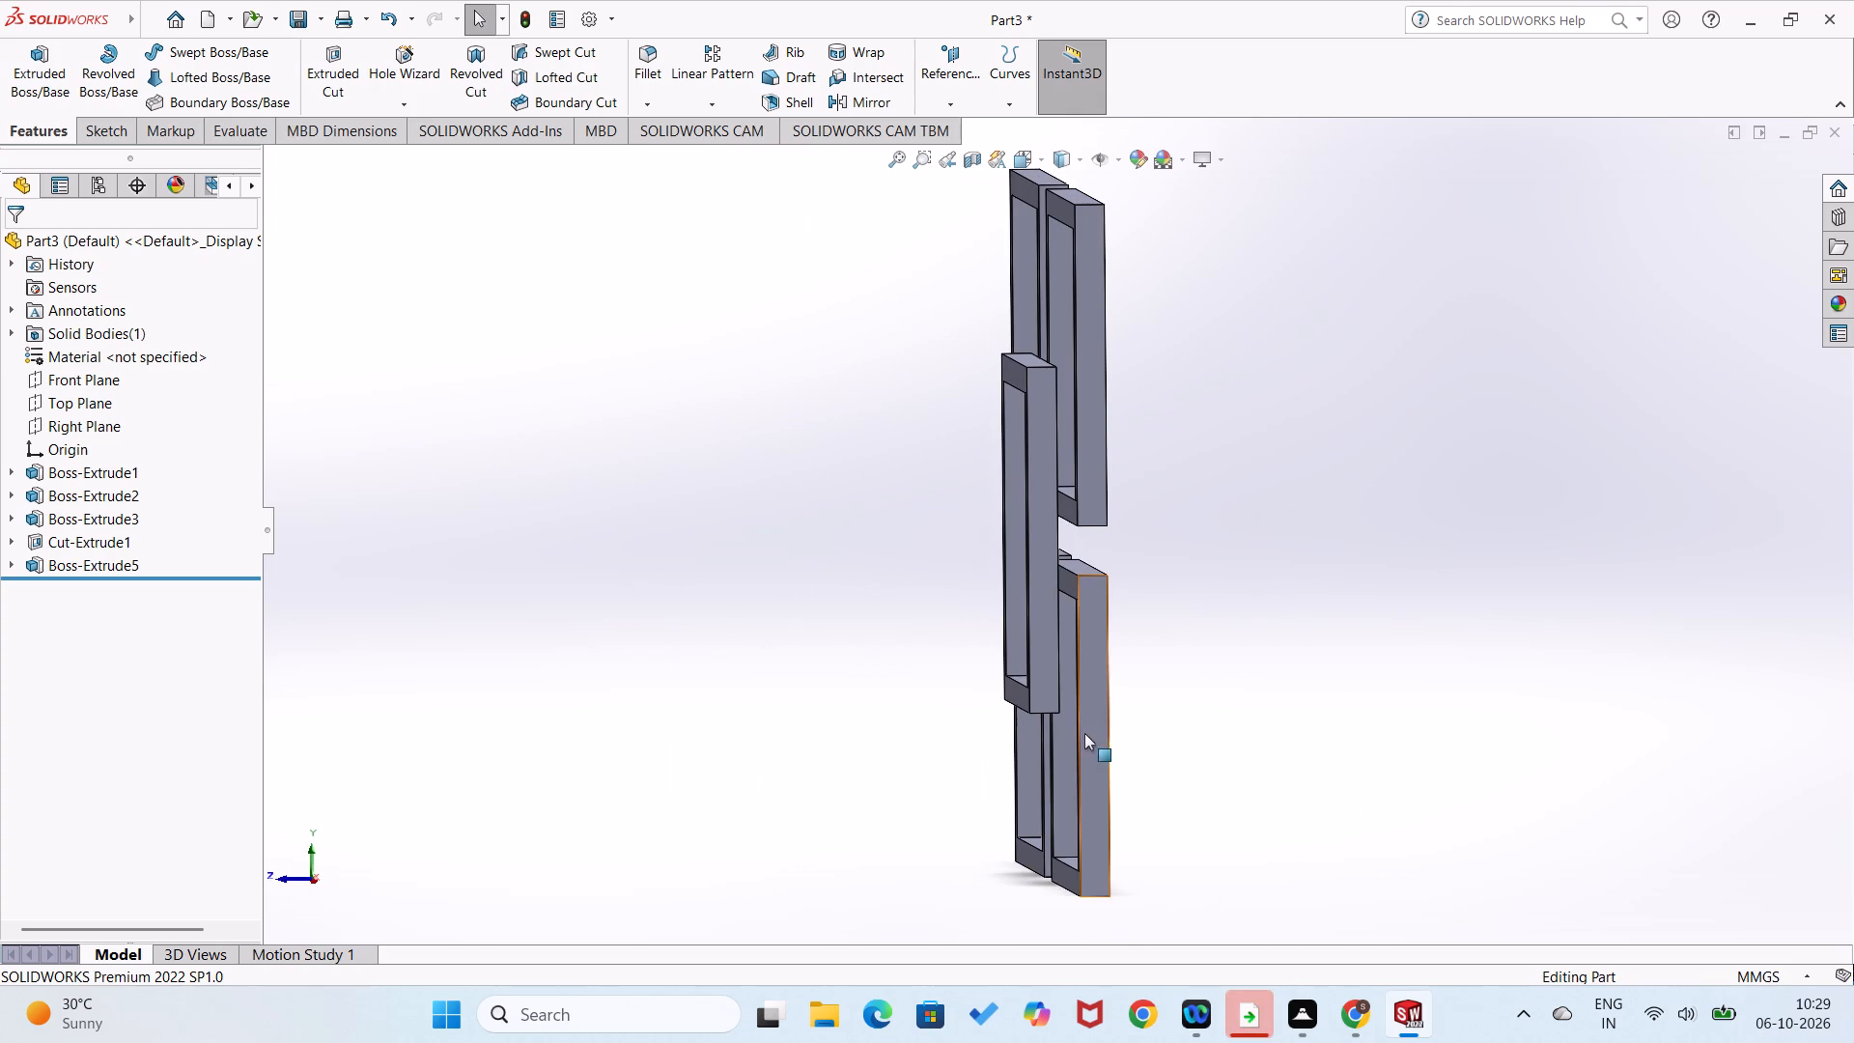
right_click(1084, 733)
click(1137, 569)
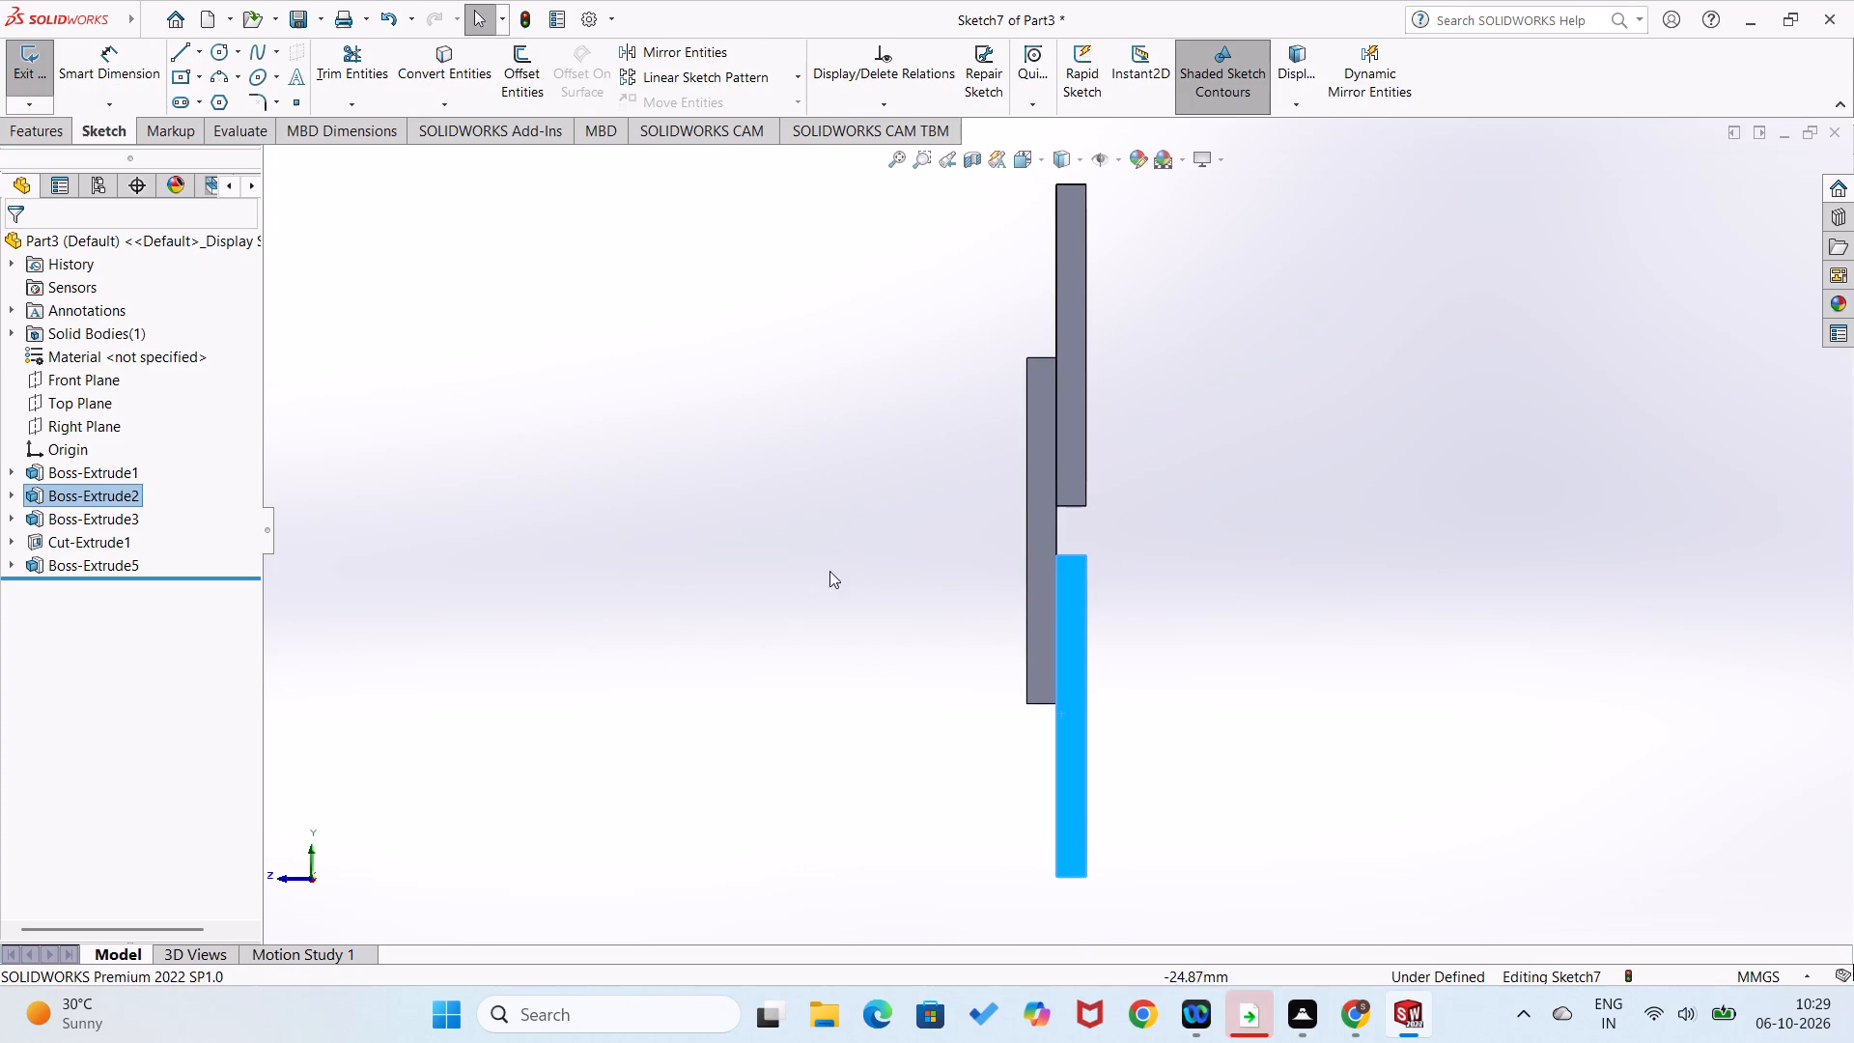
click(818, 564)
right_drag(840, 542, 716, 580)
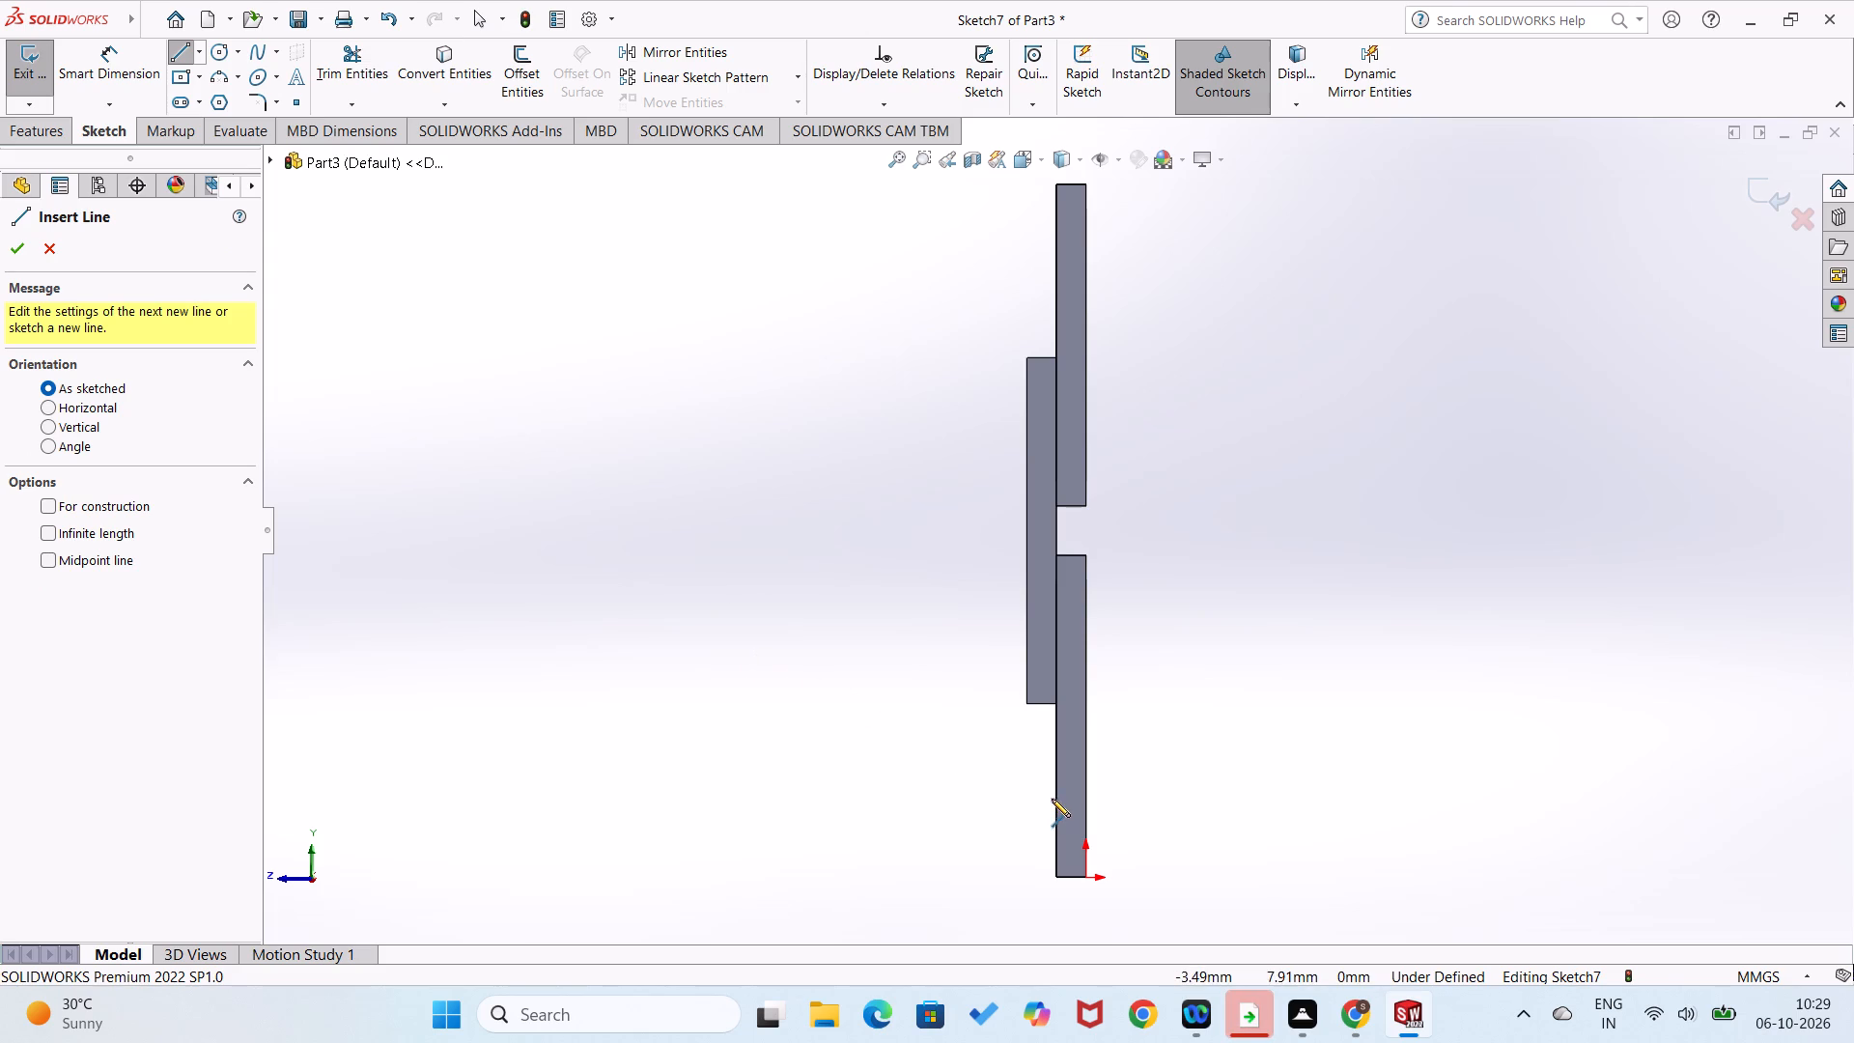
click(1085, 877)
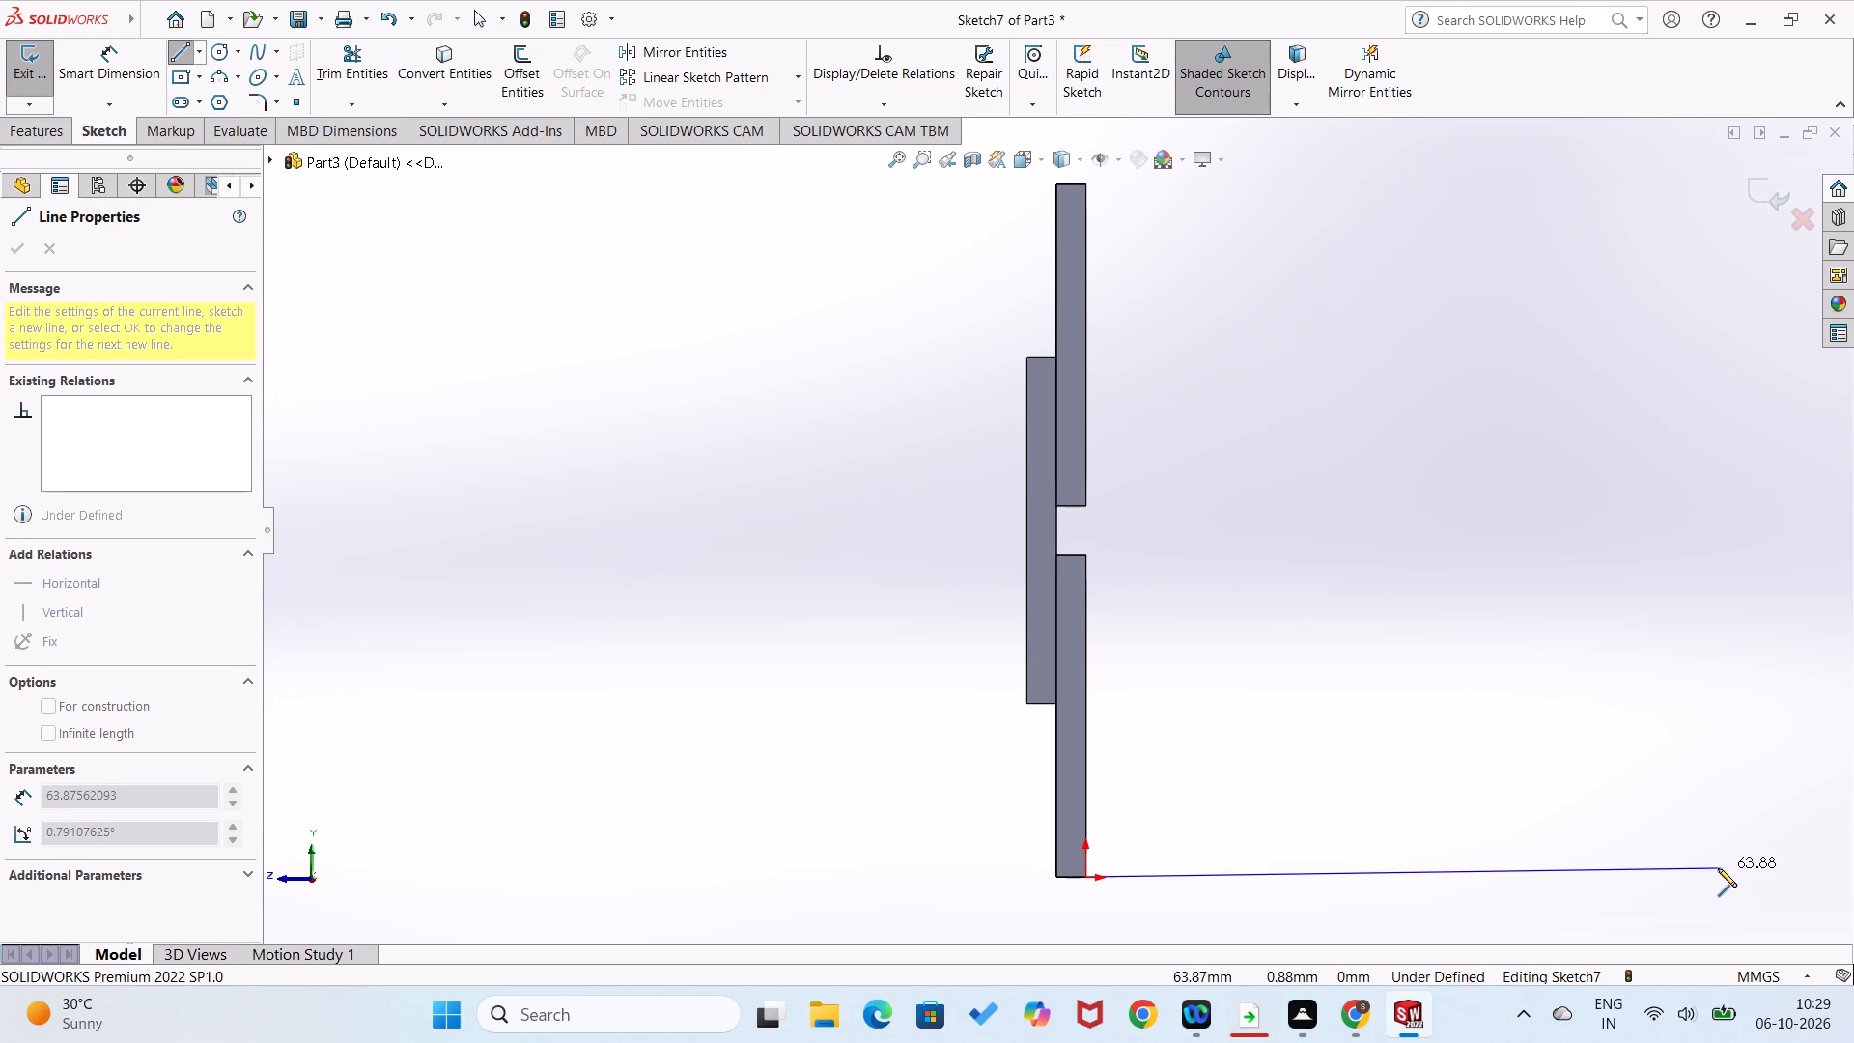
scroll(1718, 868, up, 1)
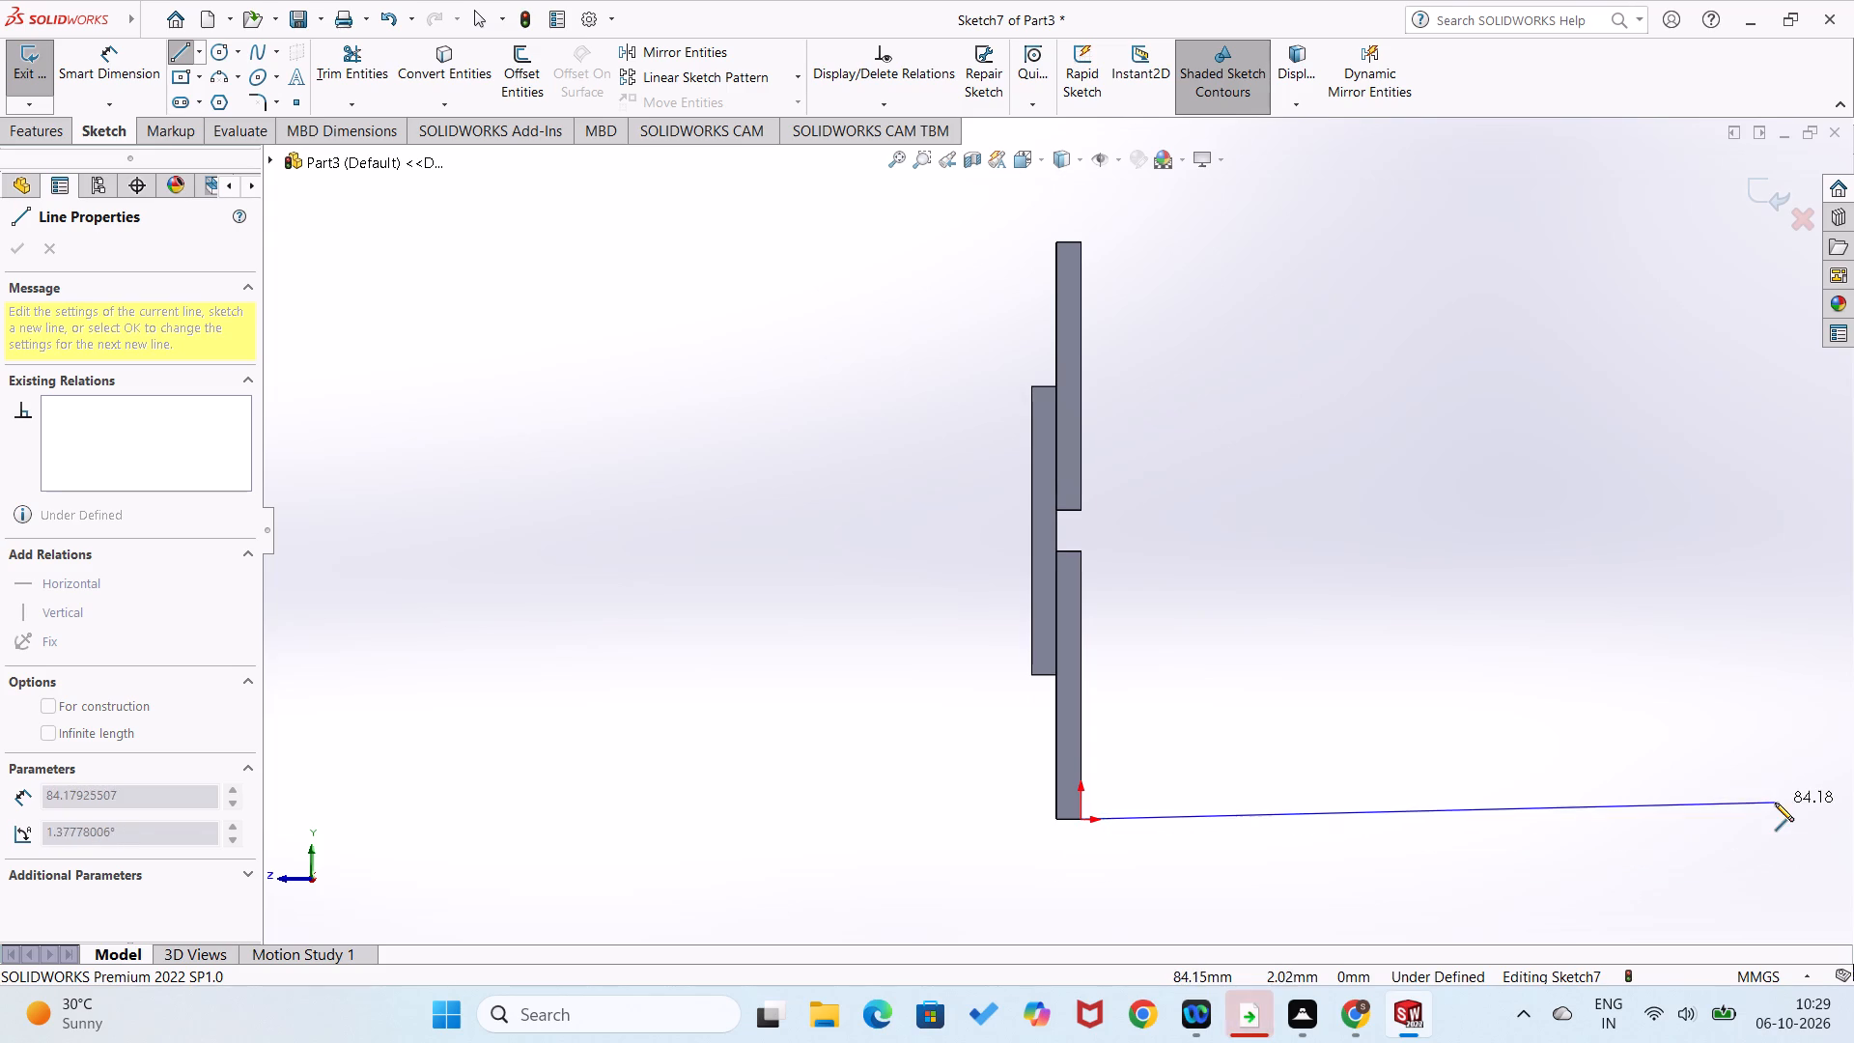
scroll(1769, 793, up, 3)
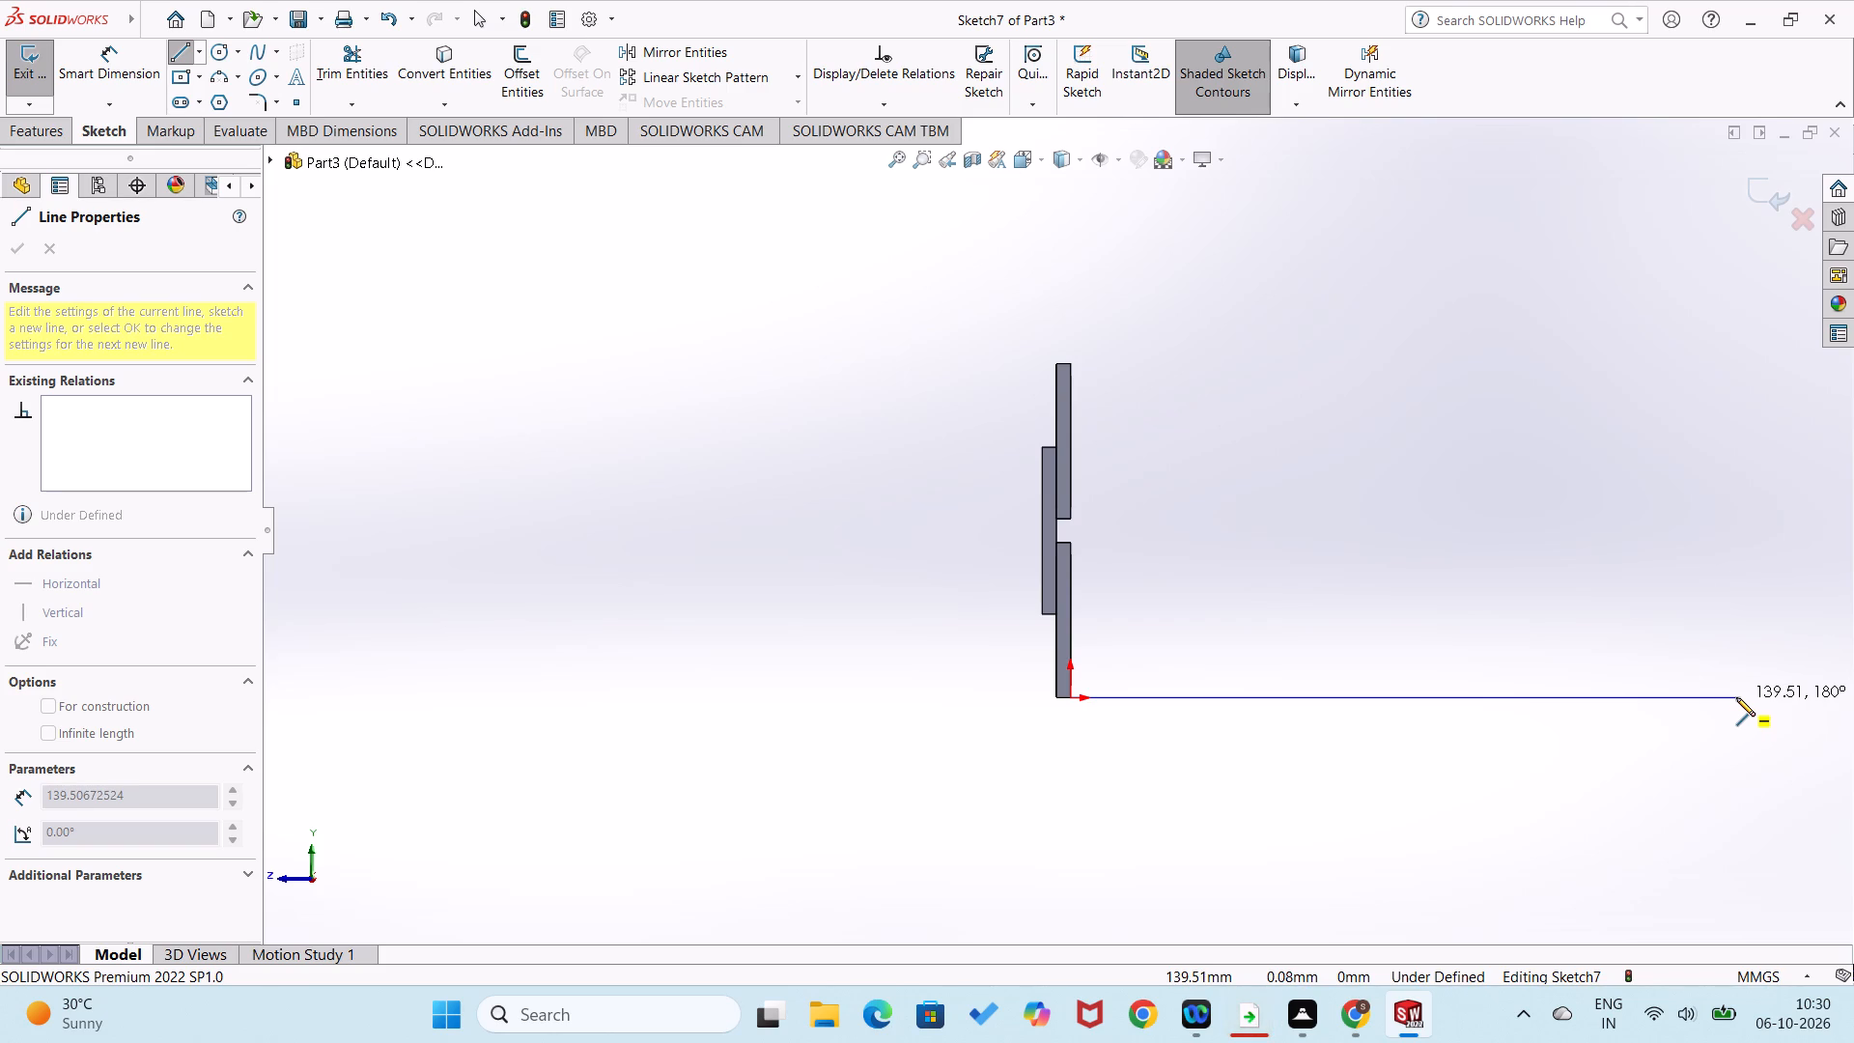
click(1736, 697)
Dimension the horizontal line's length to 150 mm.
right_drag(1628, 775, 1722, 600)
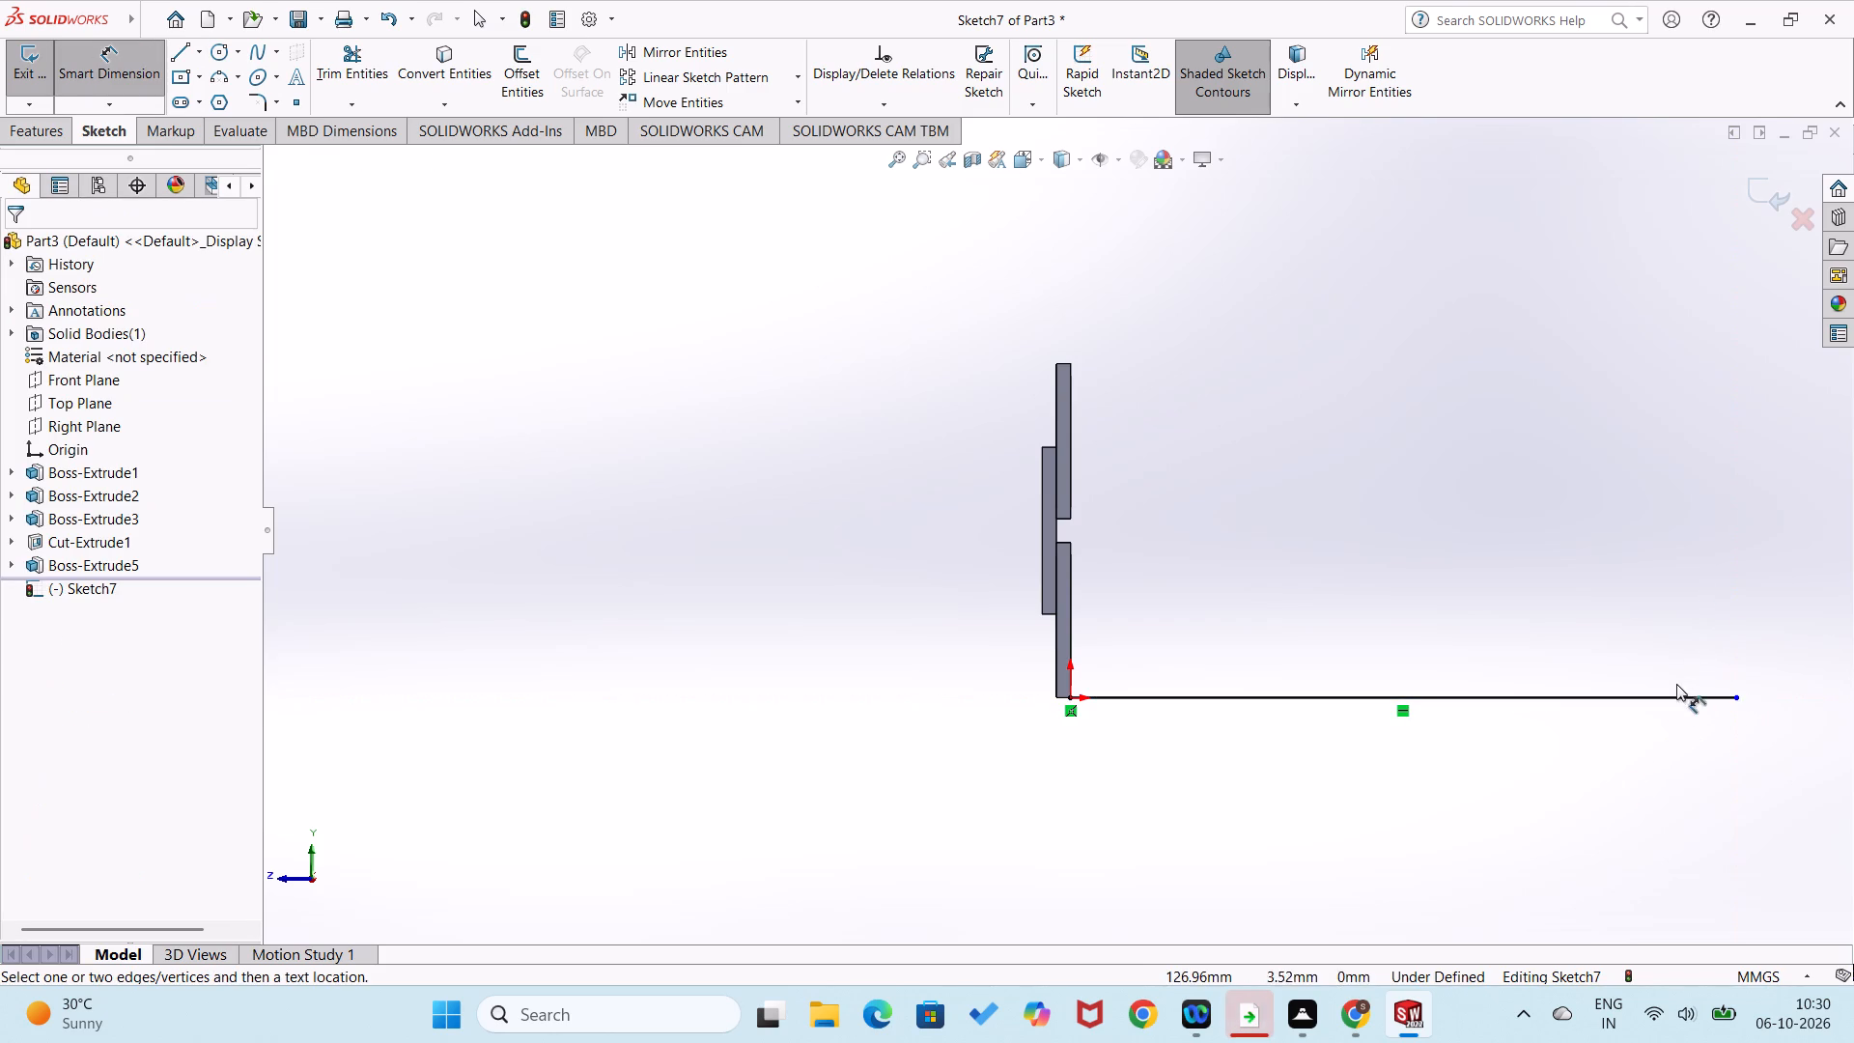
click(1675, 698)
click(1672, 750)
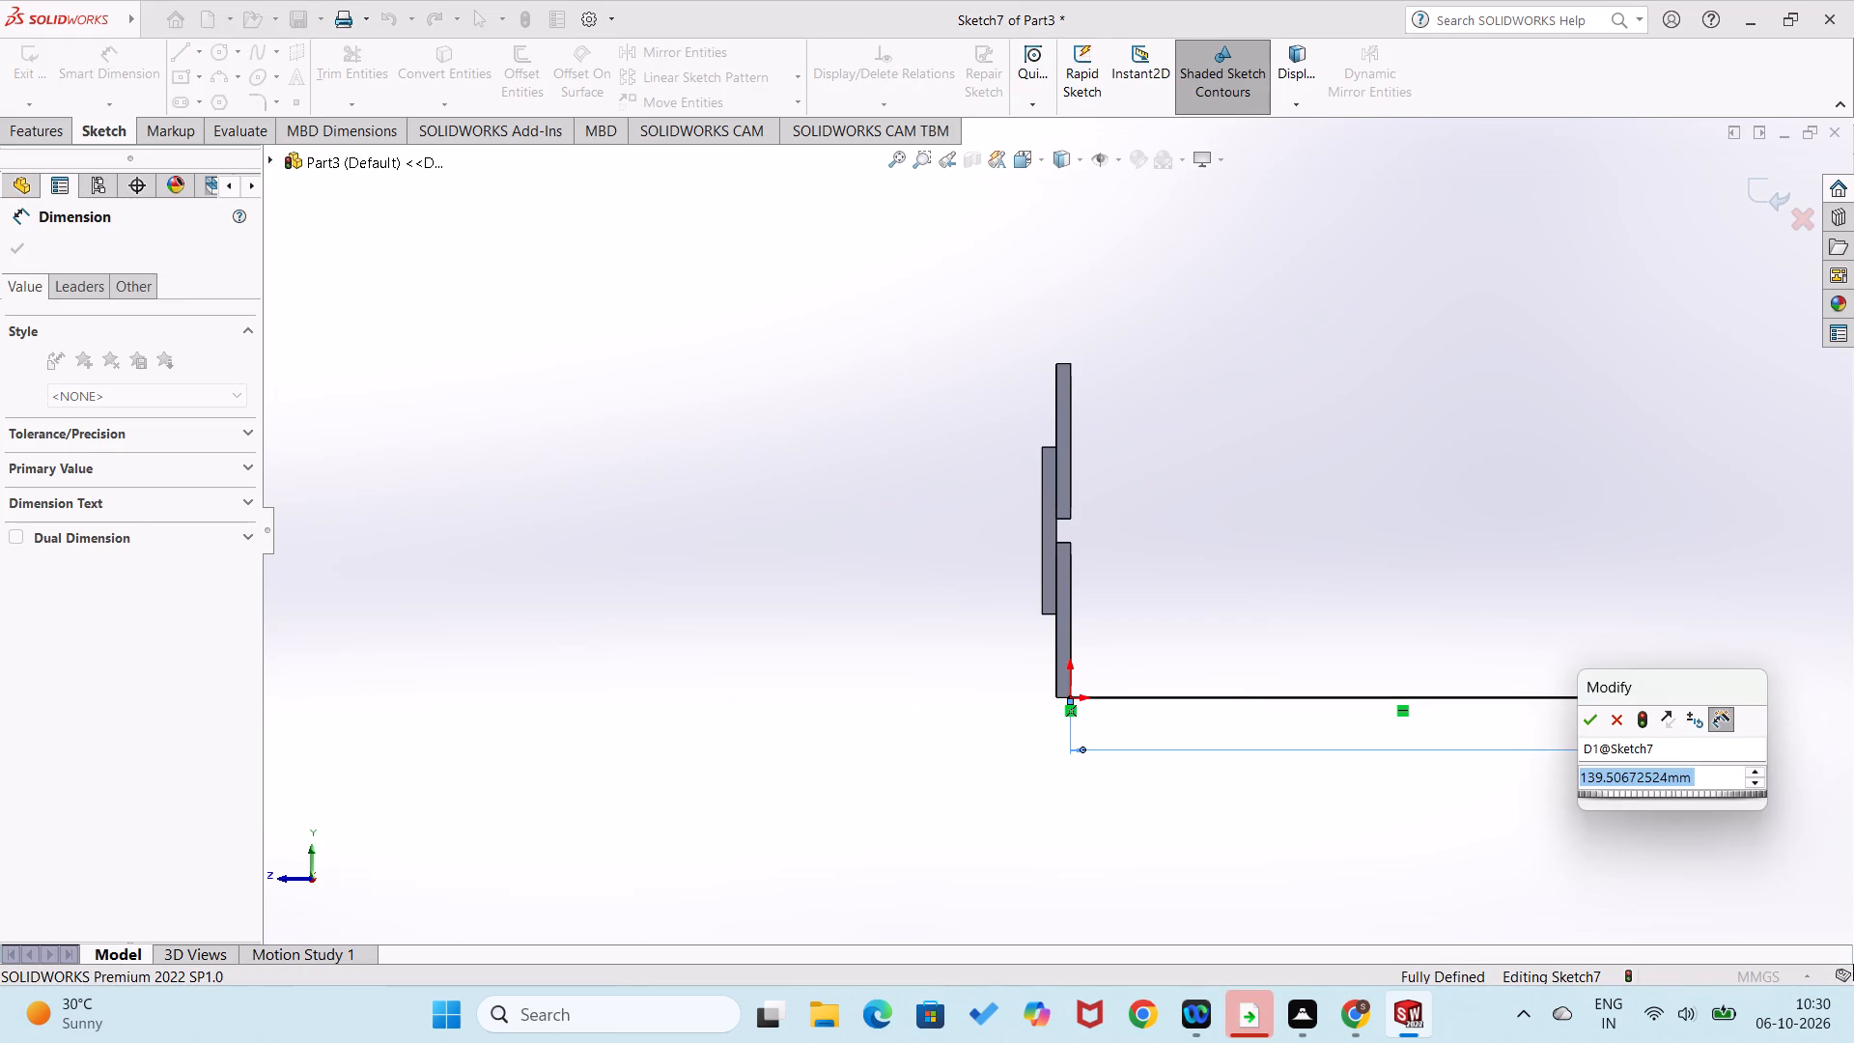
text(150)
key(Return)
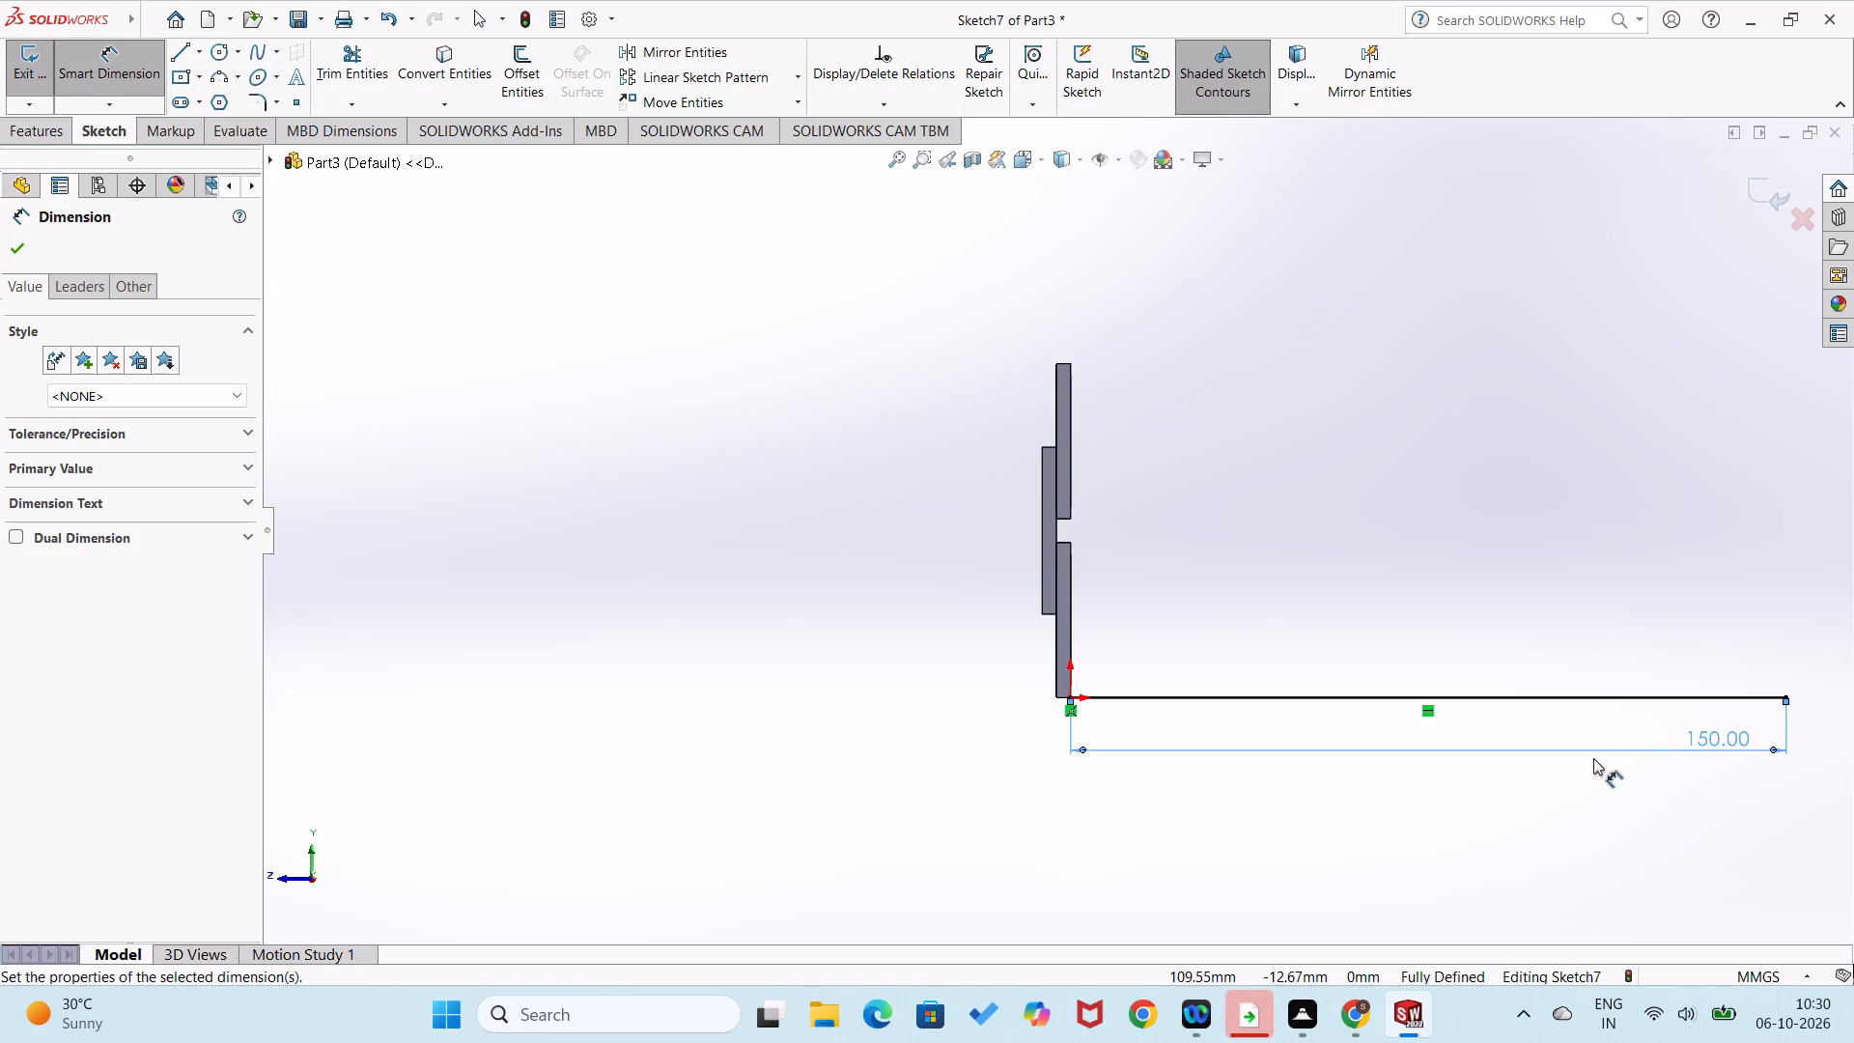
click(1443, 414)
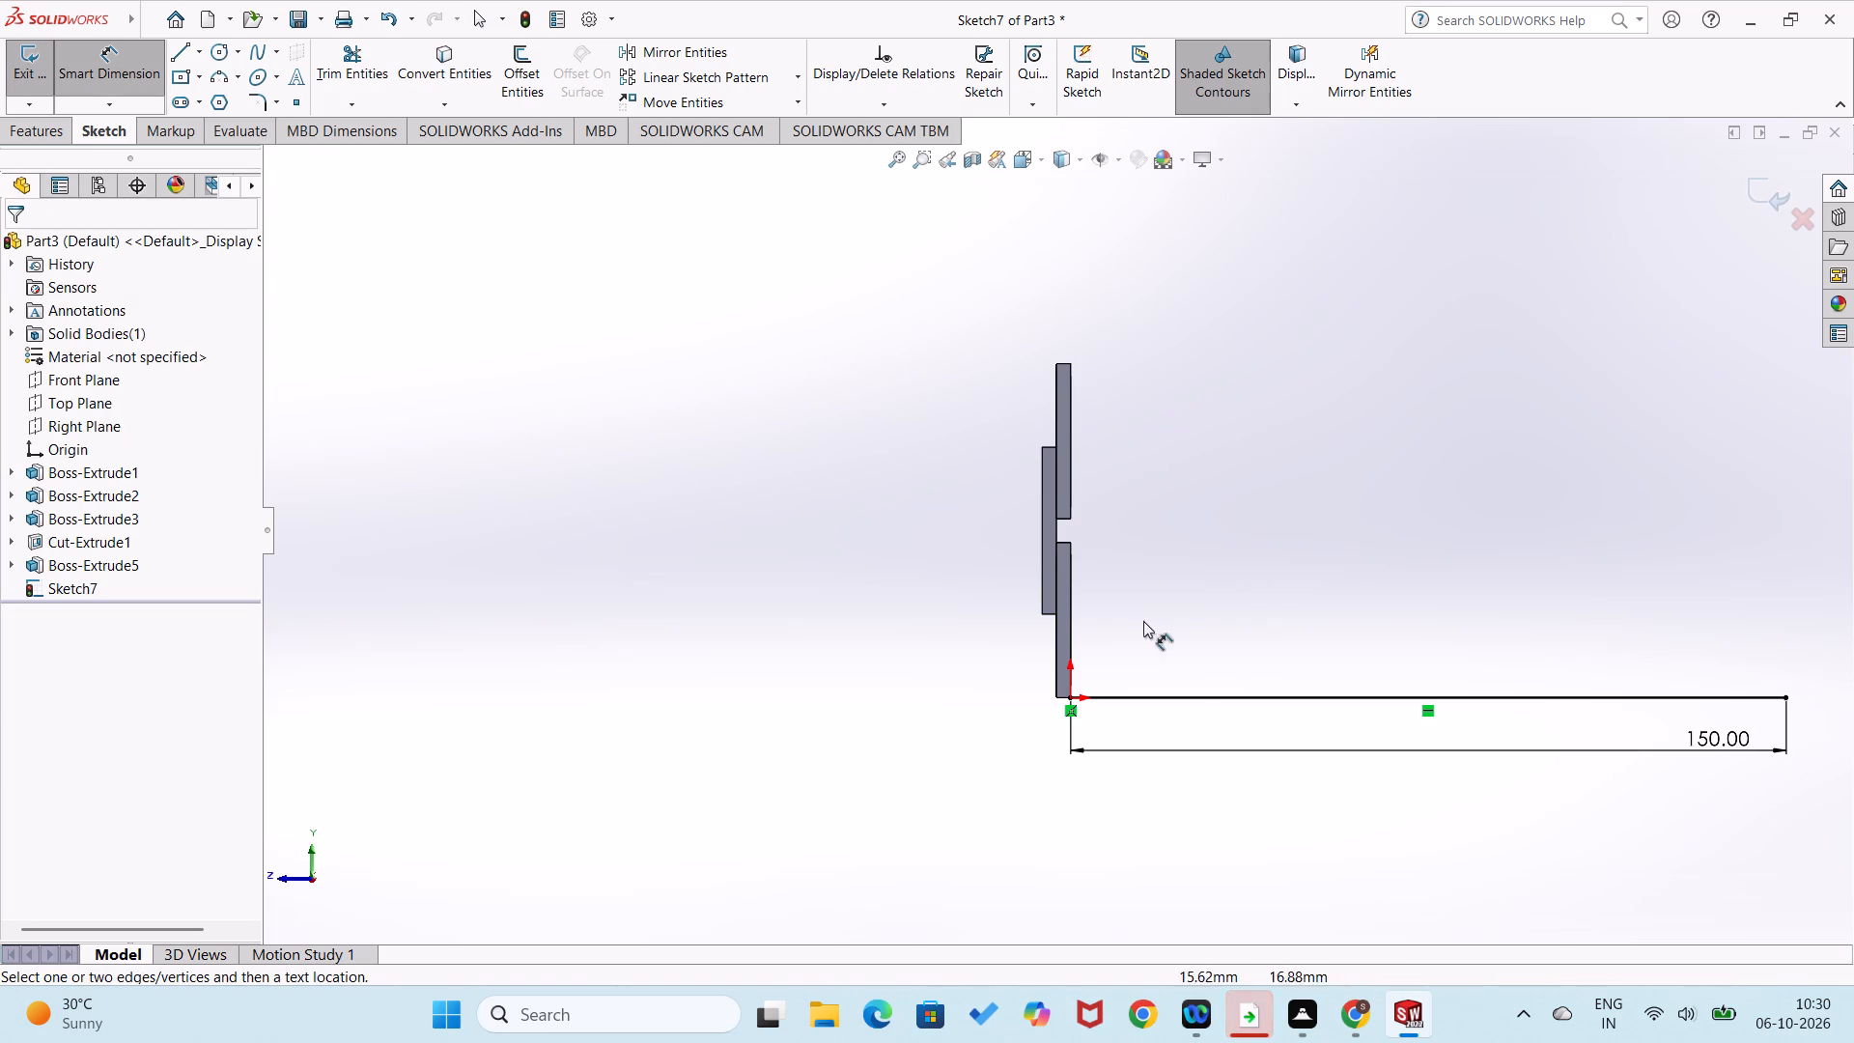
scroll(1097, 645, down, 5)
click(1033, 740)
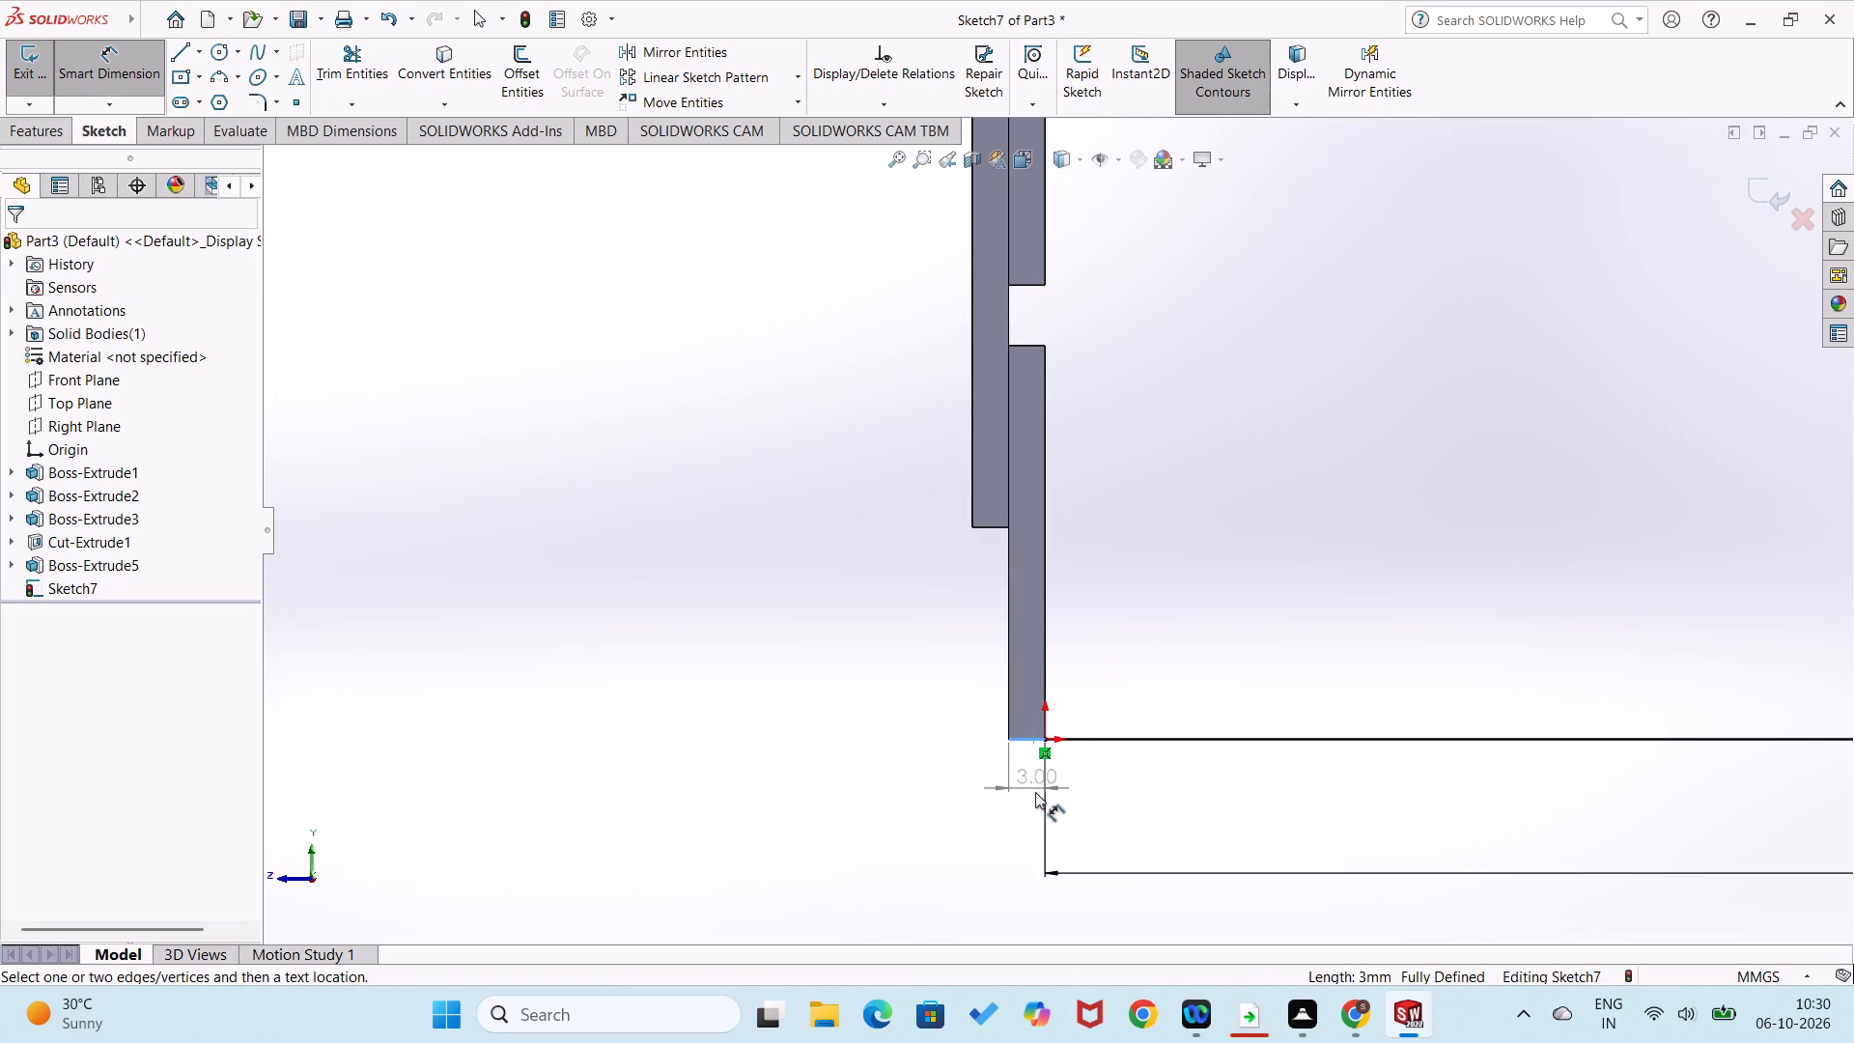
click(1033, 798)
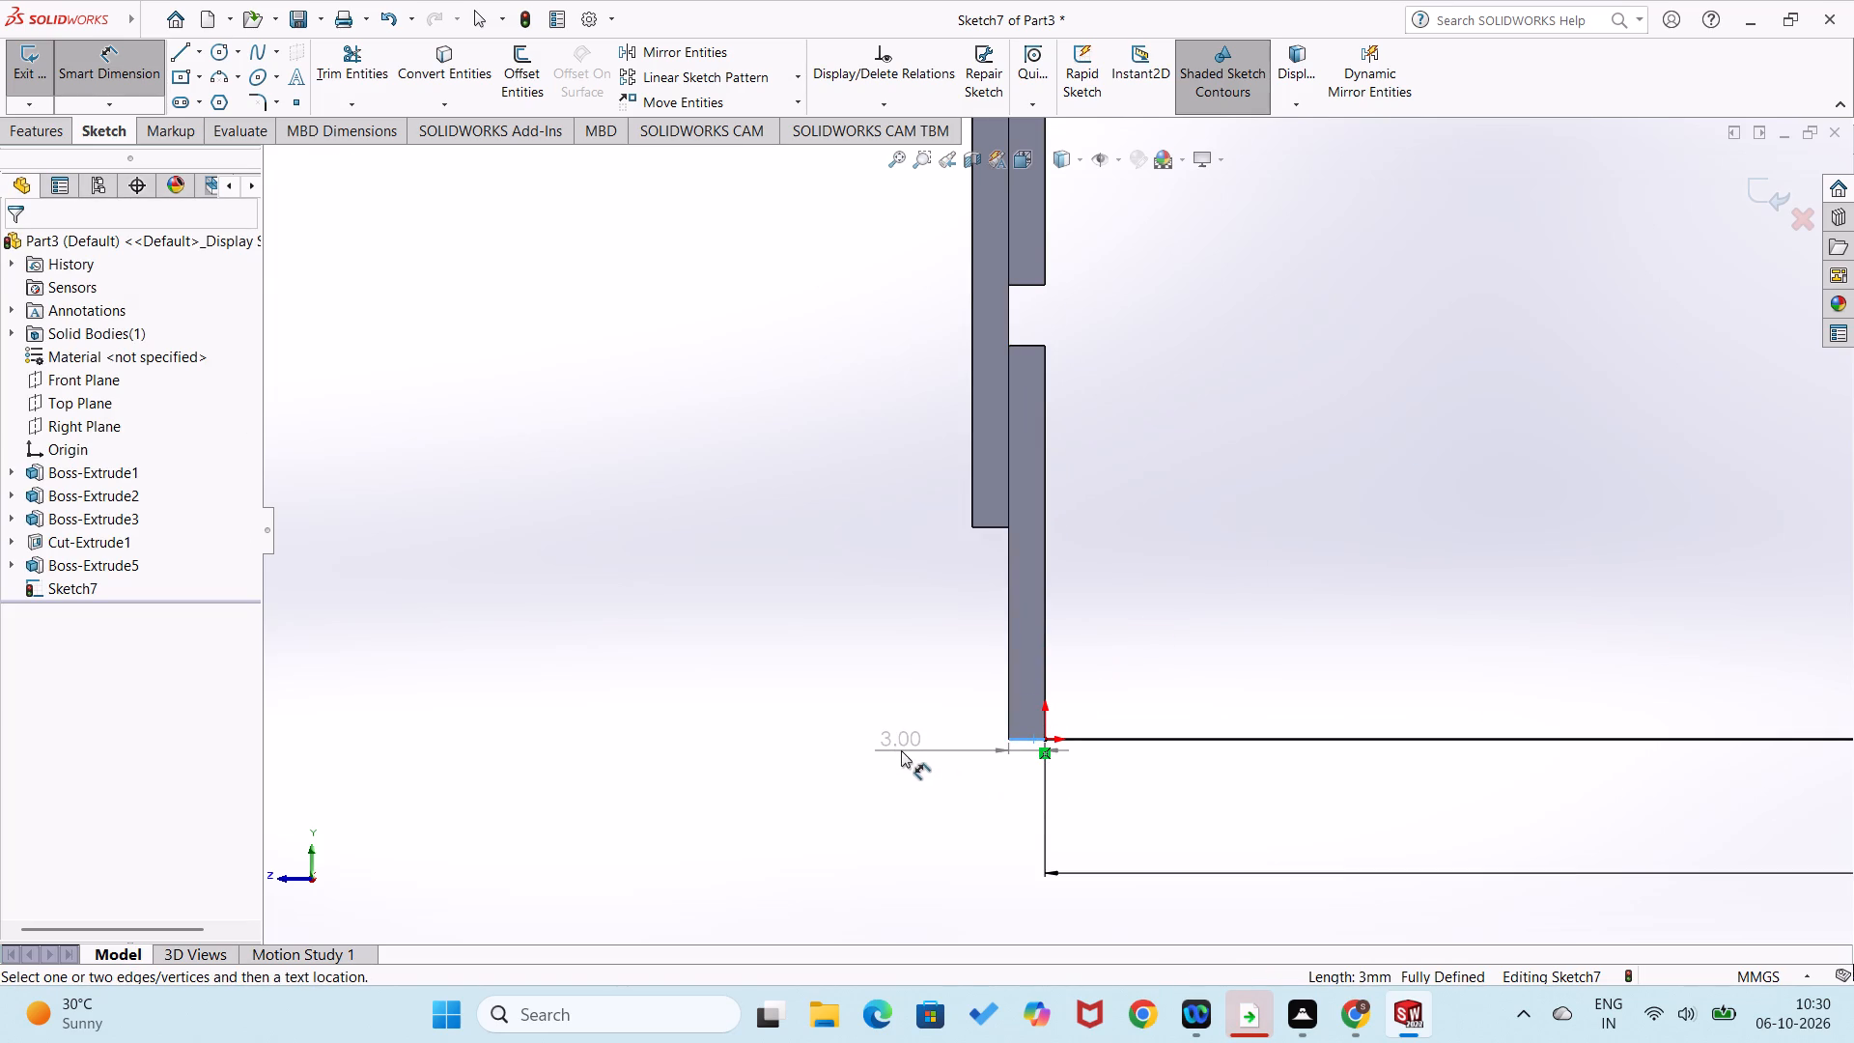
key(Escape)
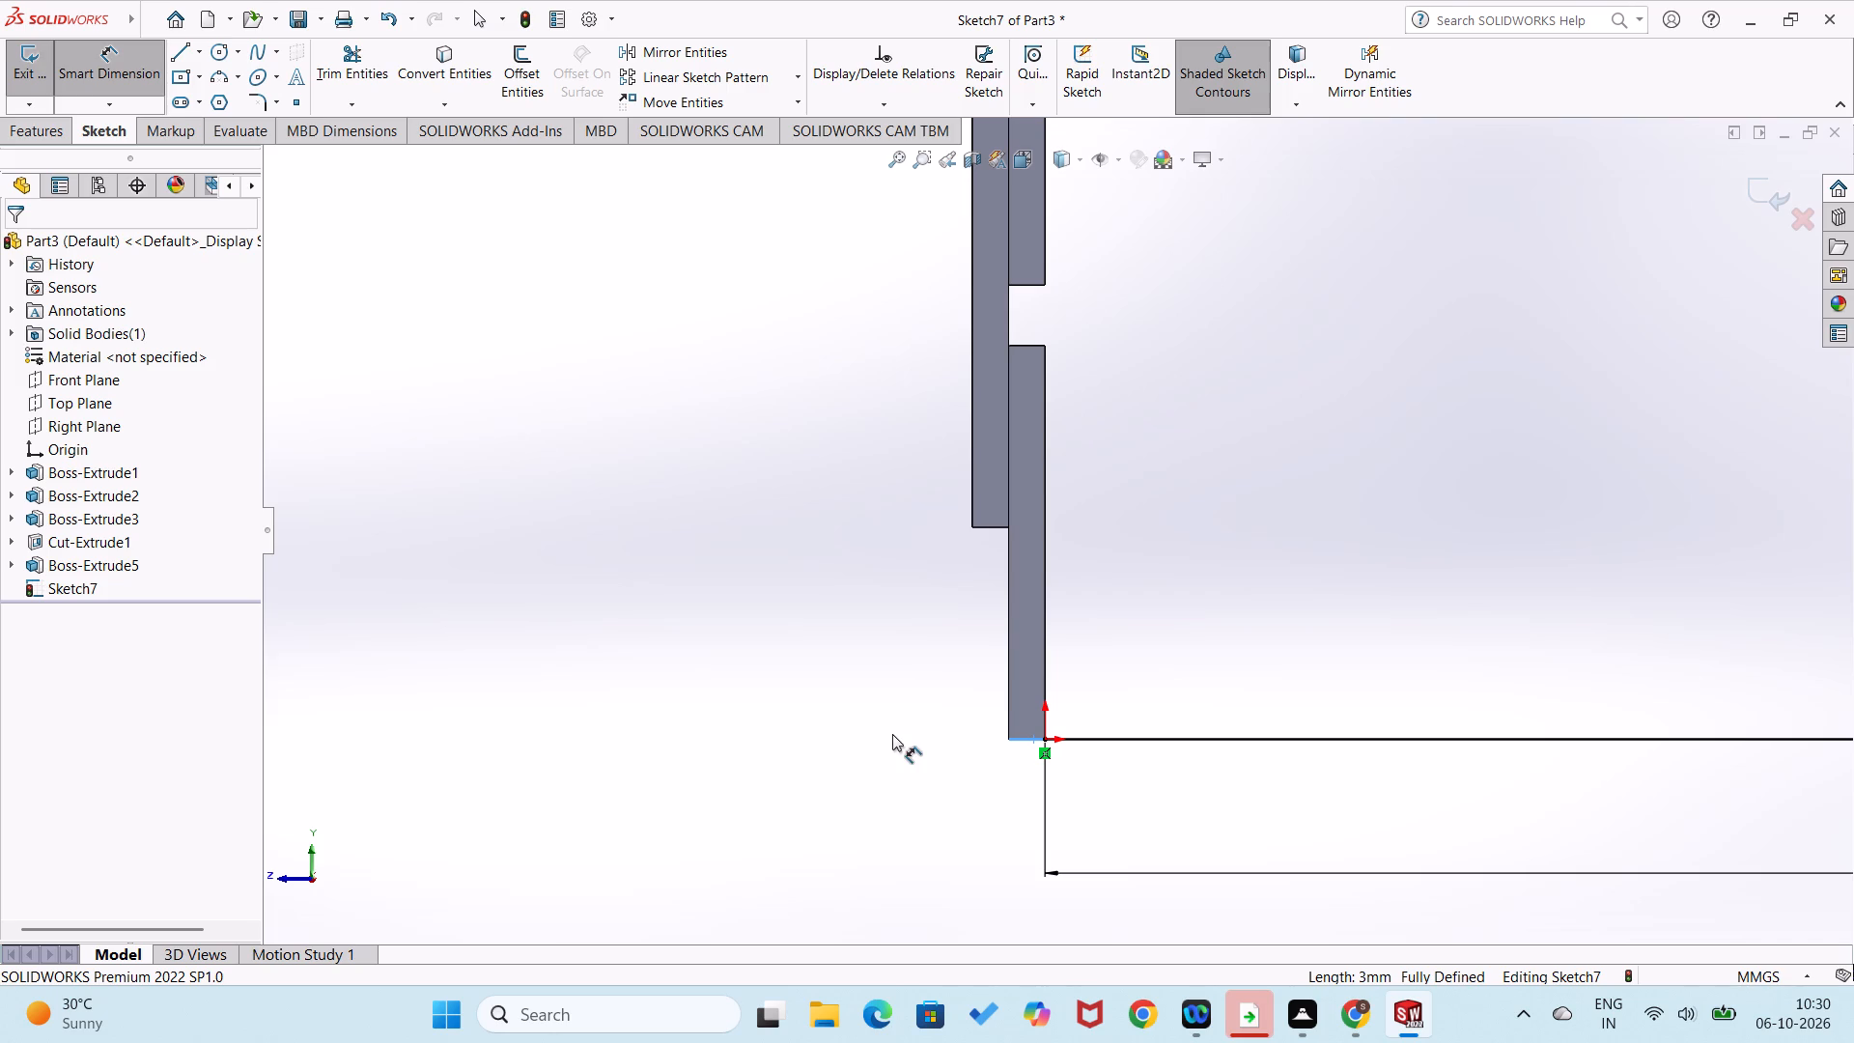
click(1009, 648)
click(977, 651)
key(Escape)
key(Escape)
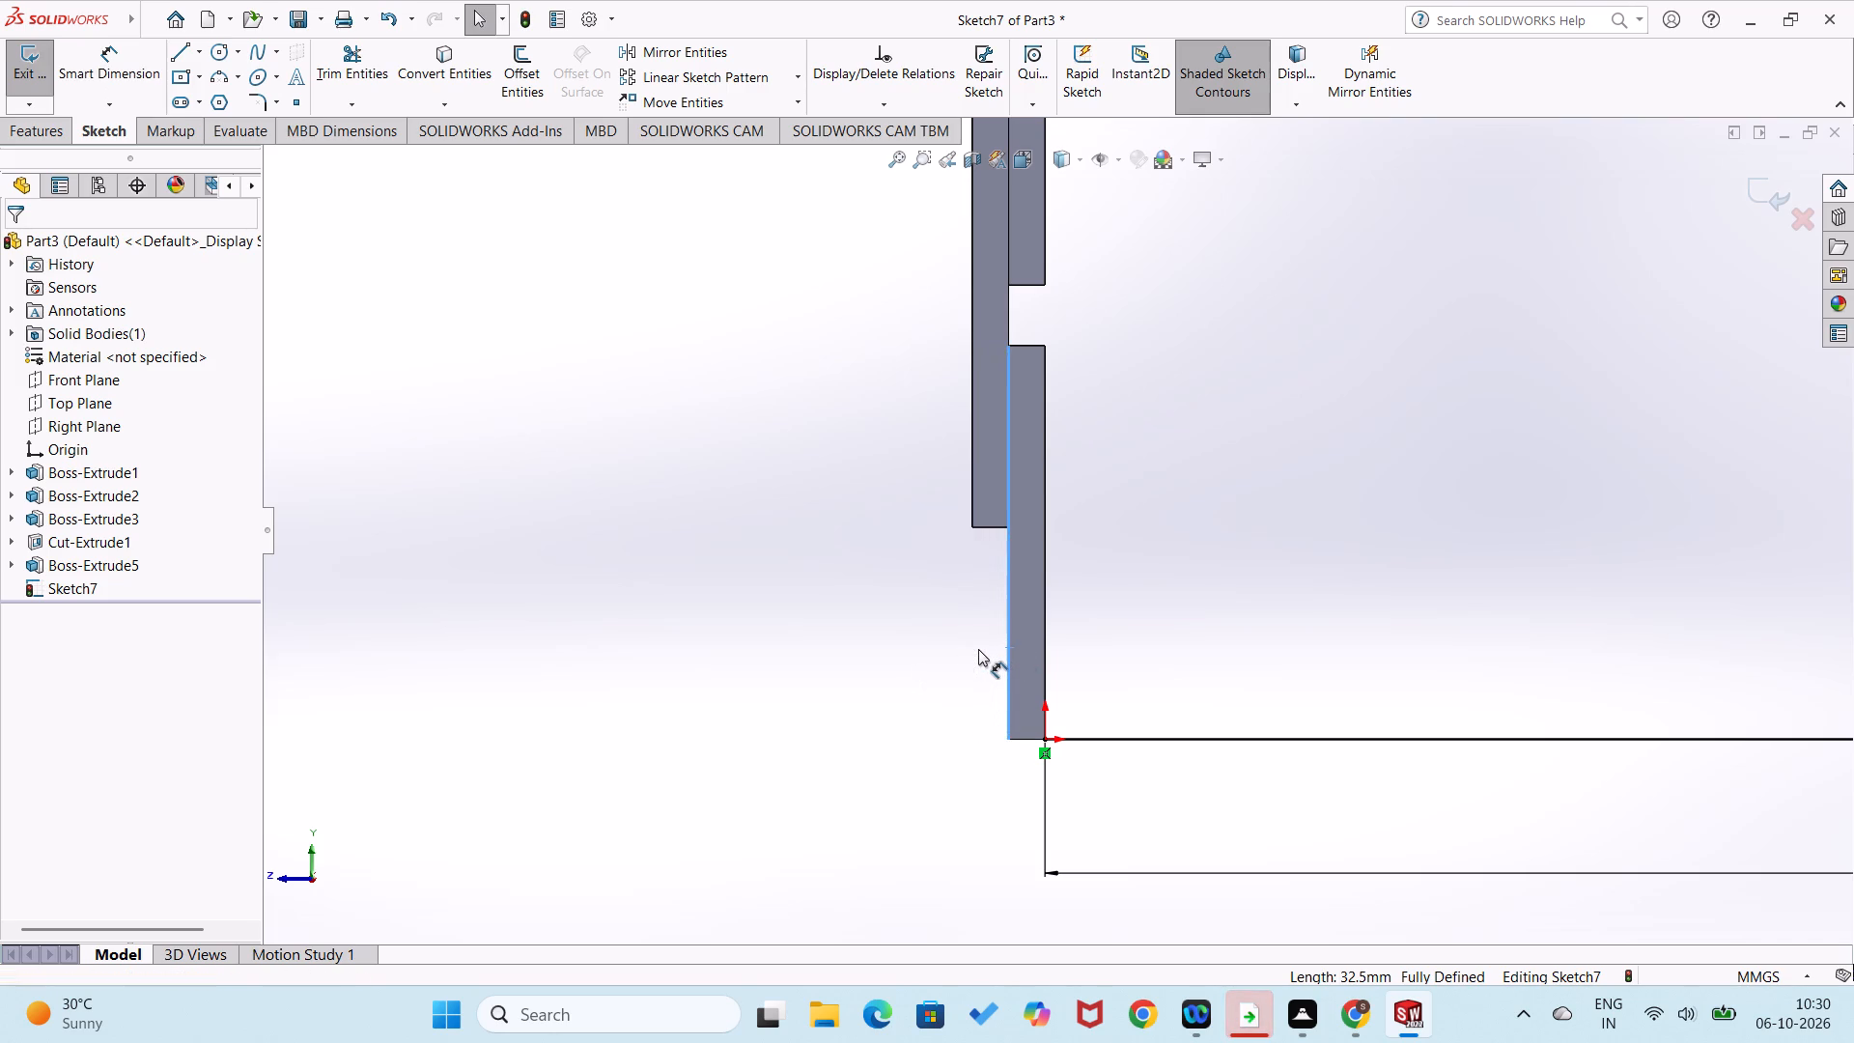
Exit the side-face sketch, keeping the 150 mm line.
scroll(930, 583, up, 4)
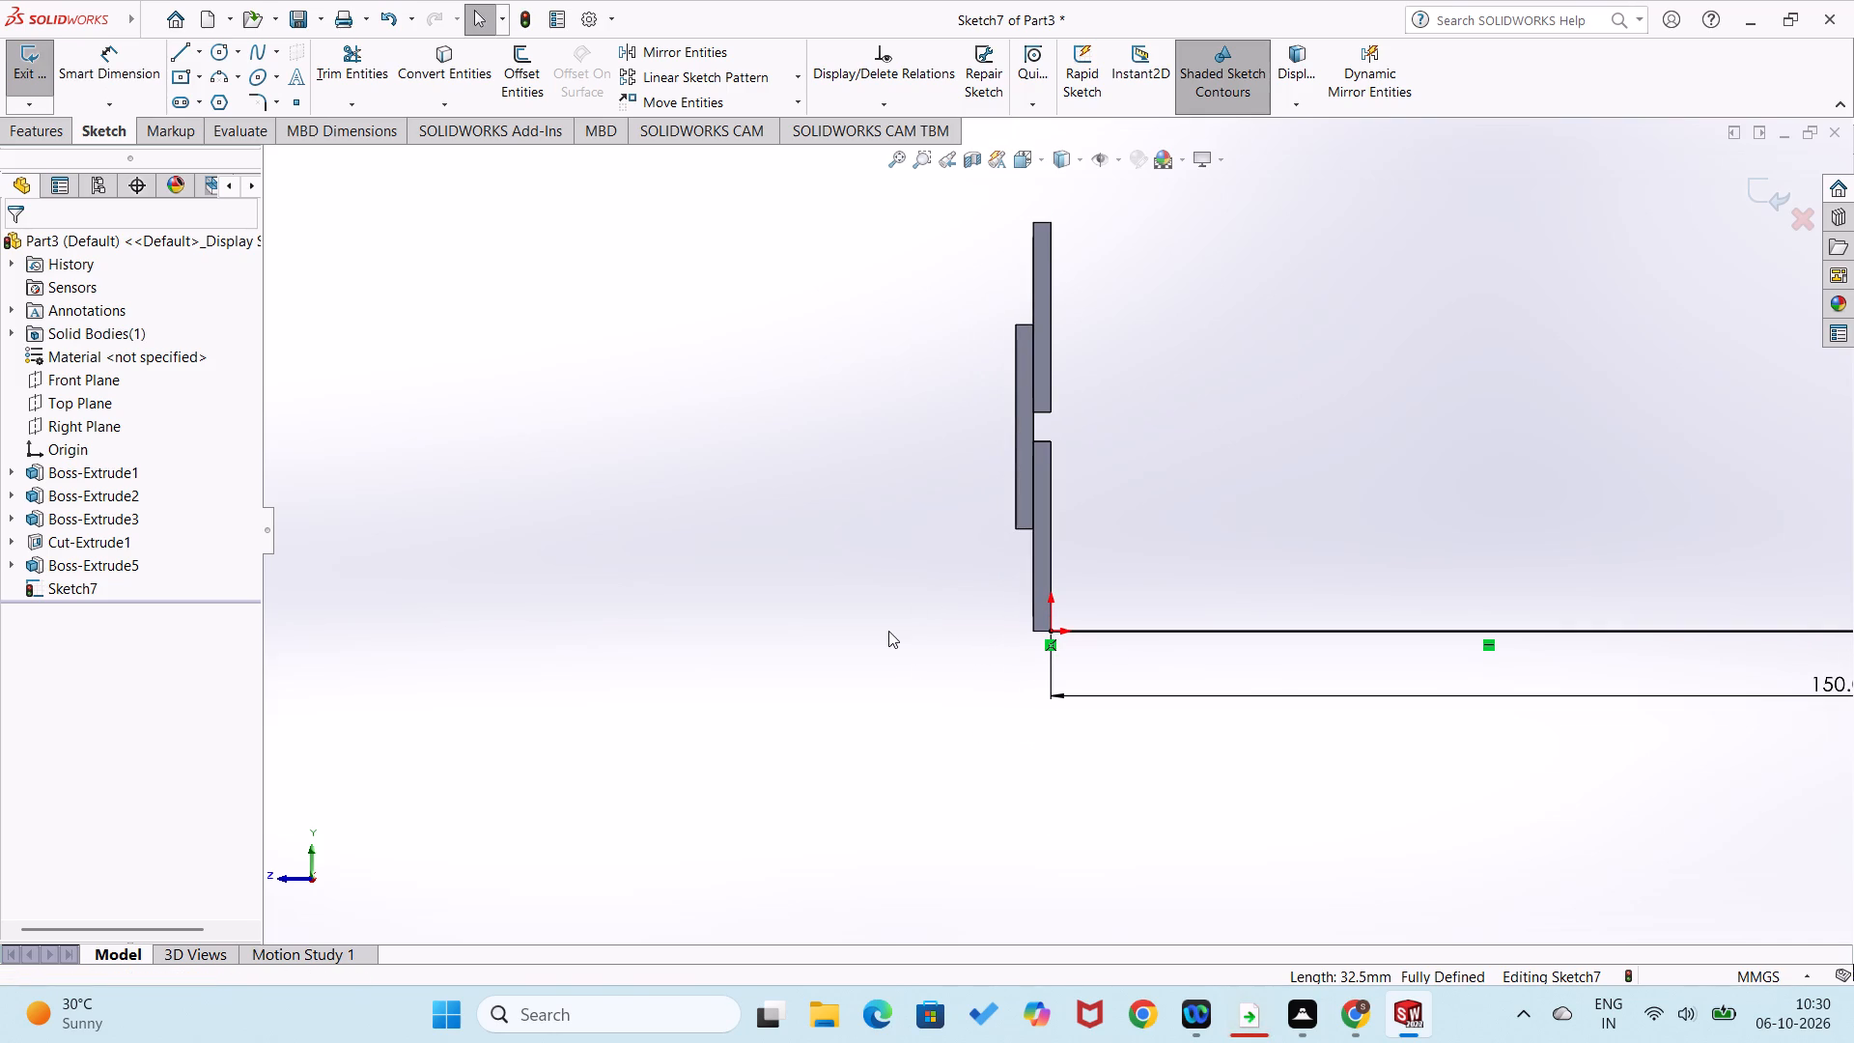
click(888, 631)
middle_drag(1277, 564, 1195, 556)
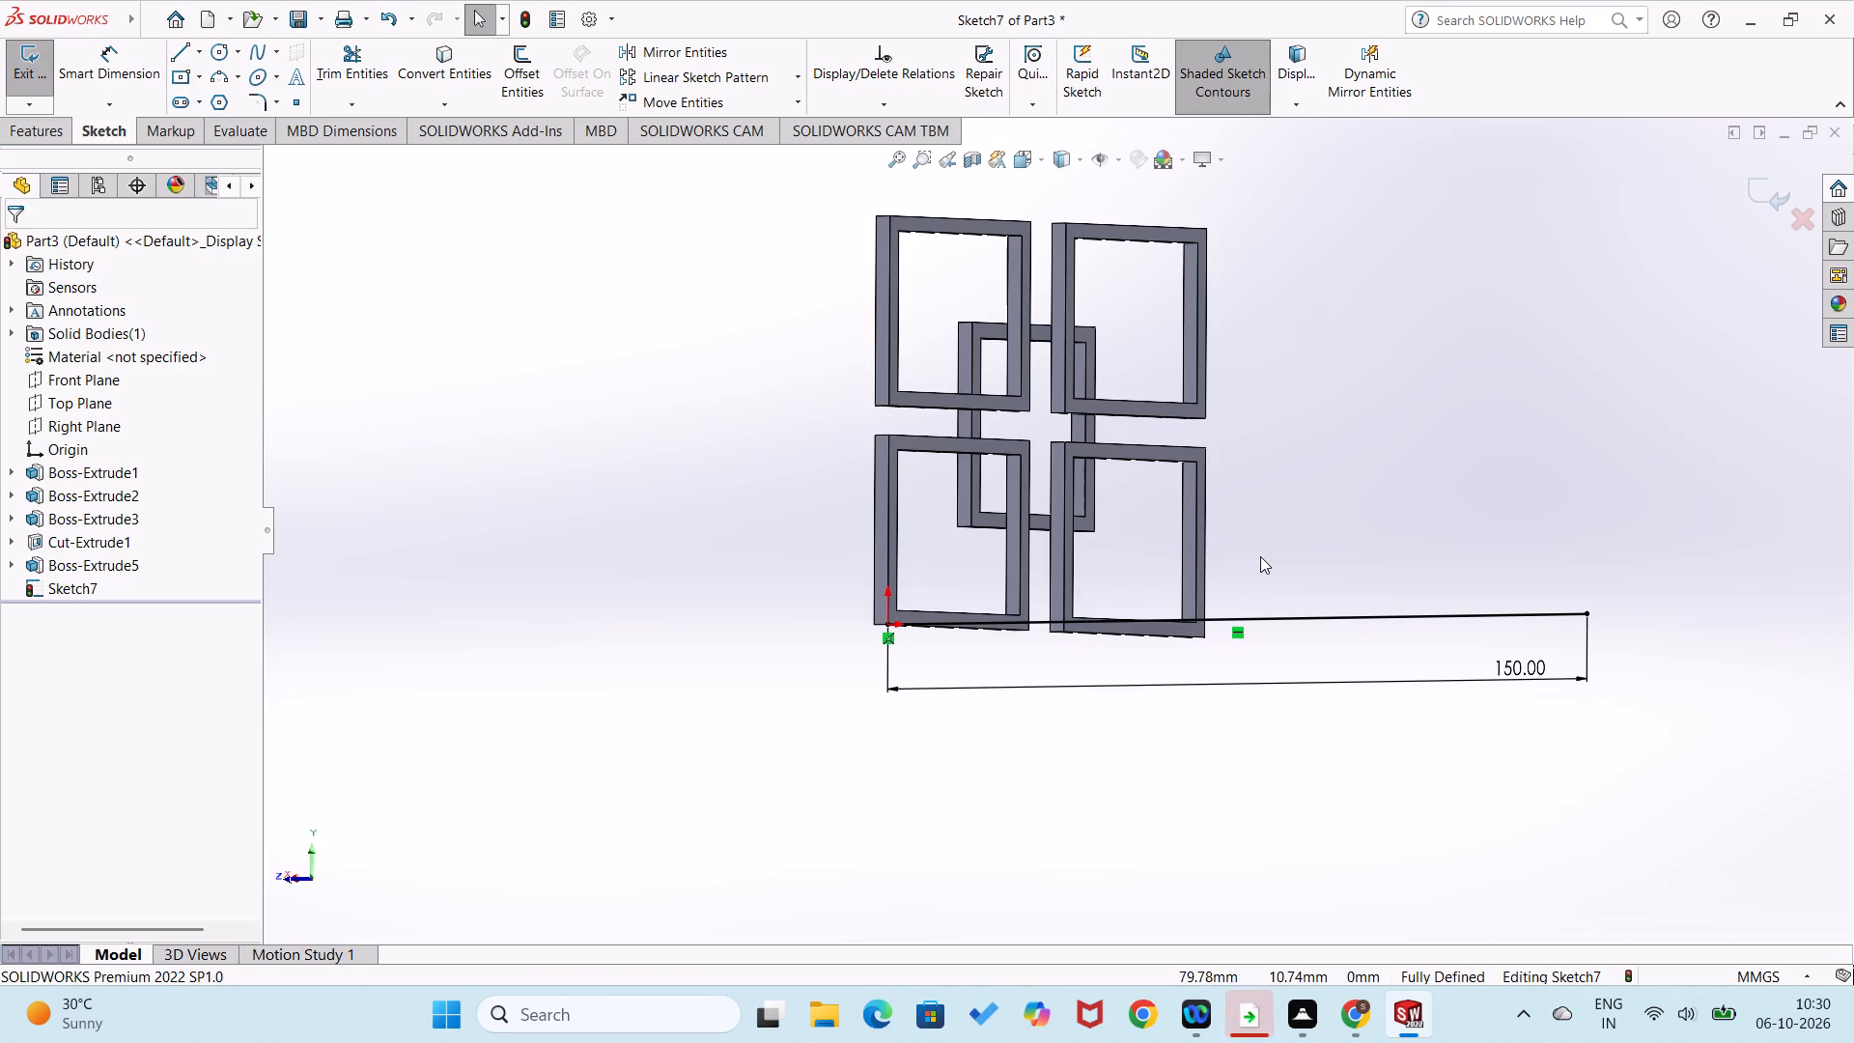
middle_drag(1283, 564, 1110, 592)
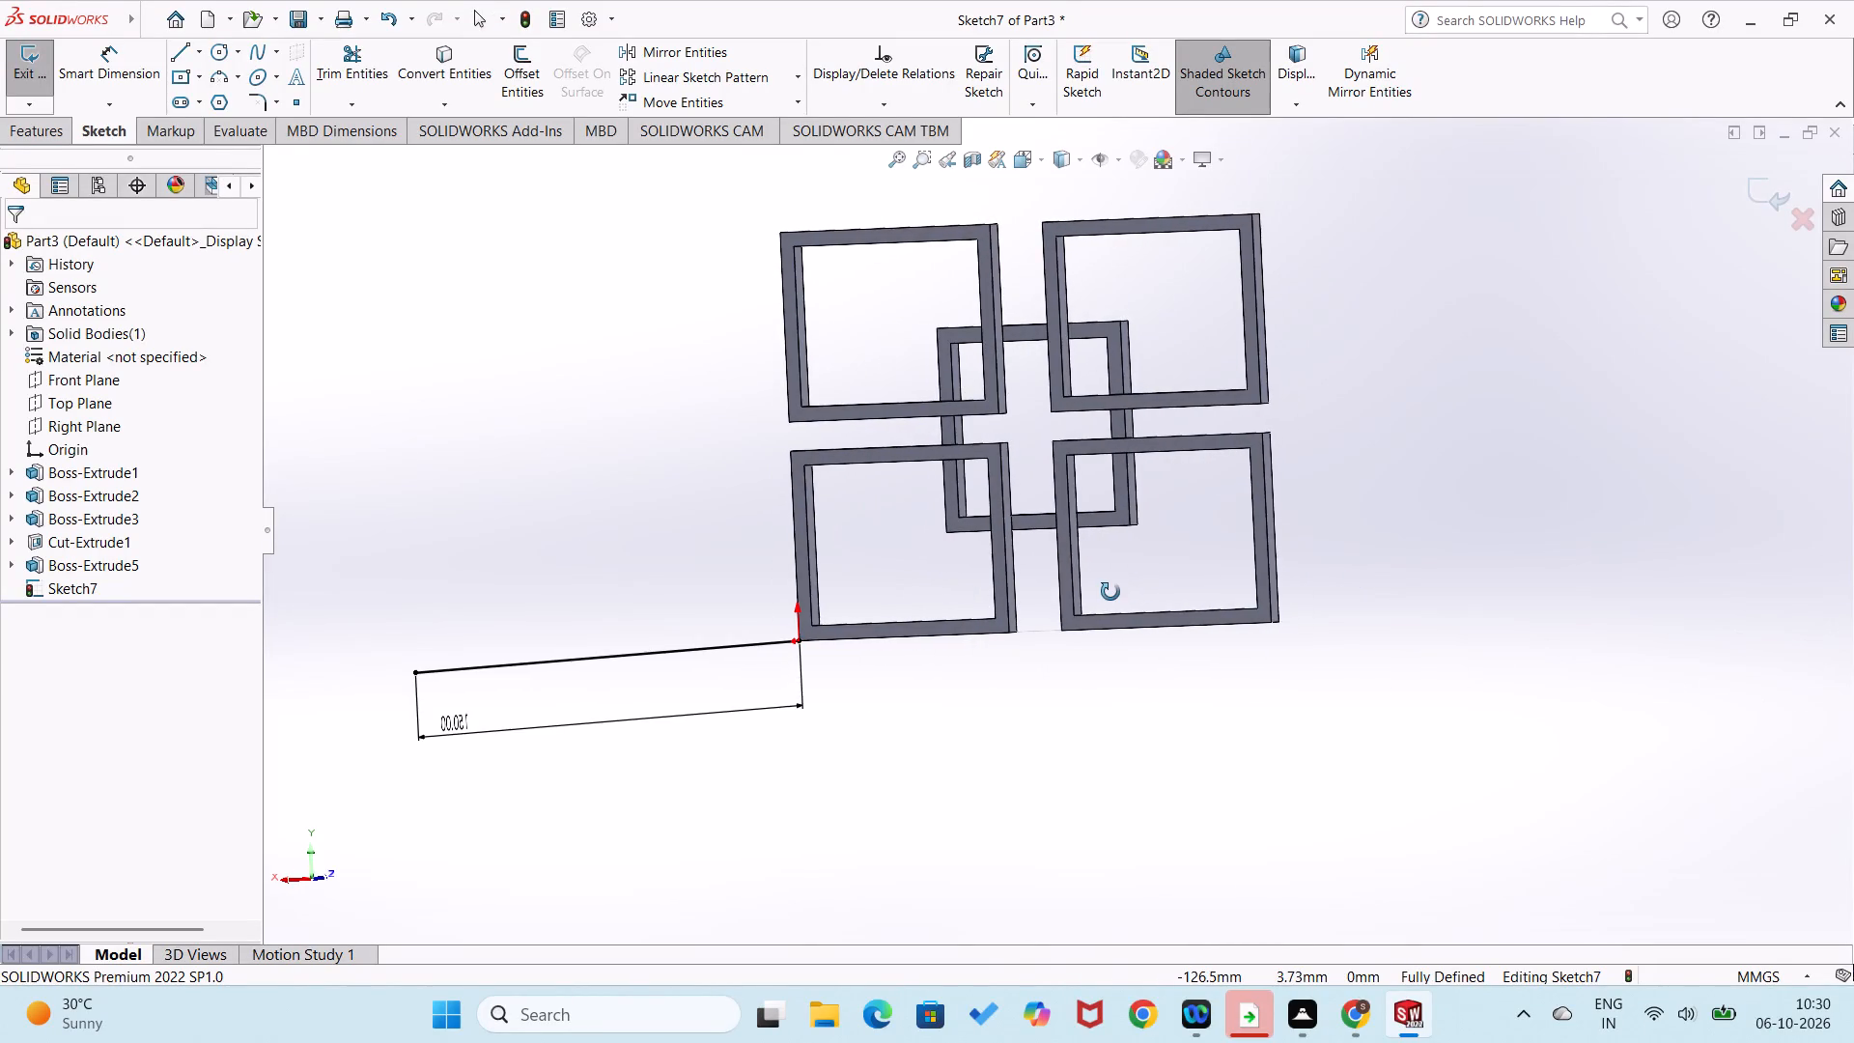
middle_drag(1110, 592, 1469, 730)
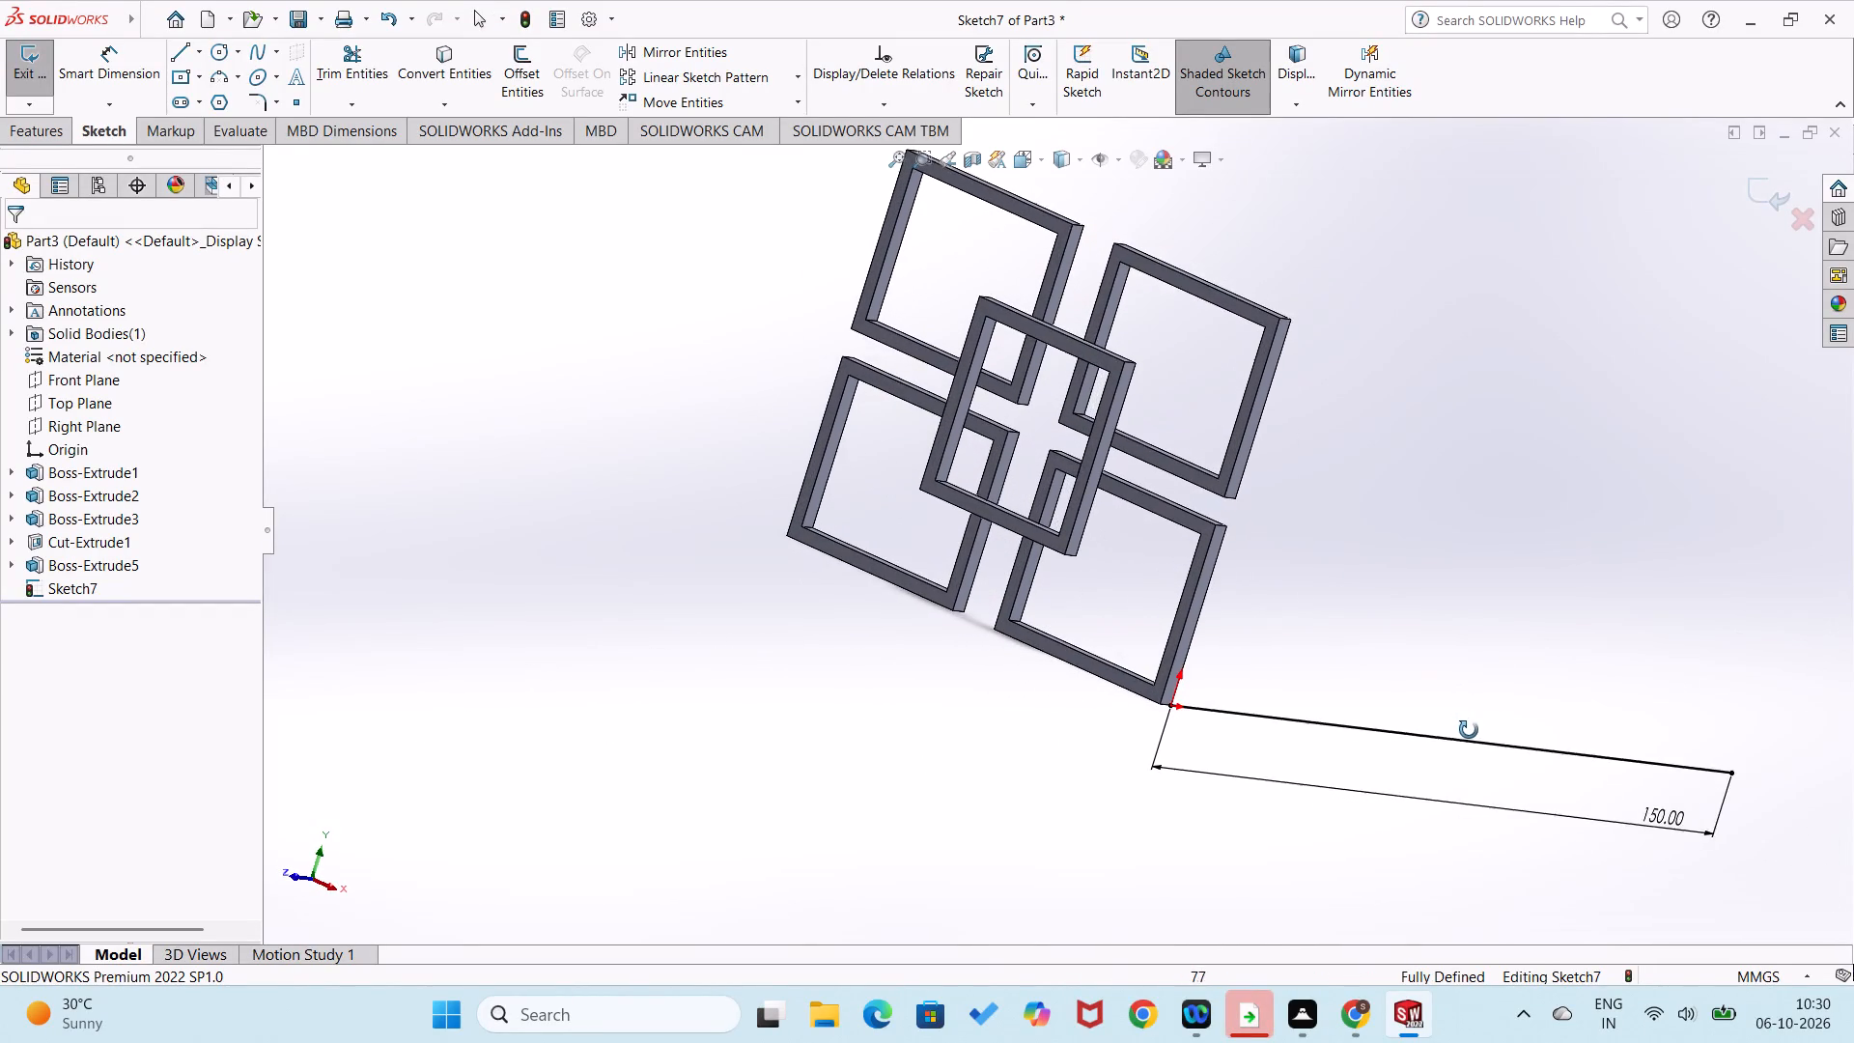
middle_drag(1469, 730, 1470, 734)
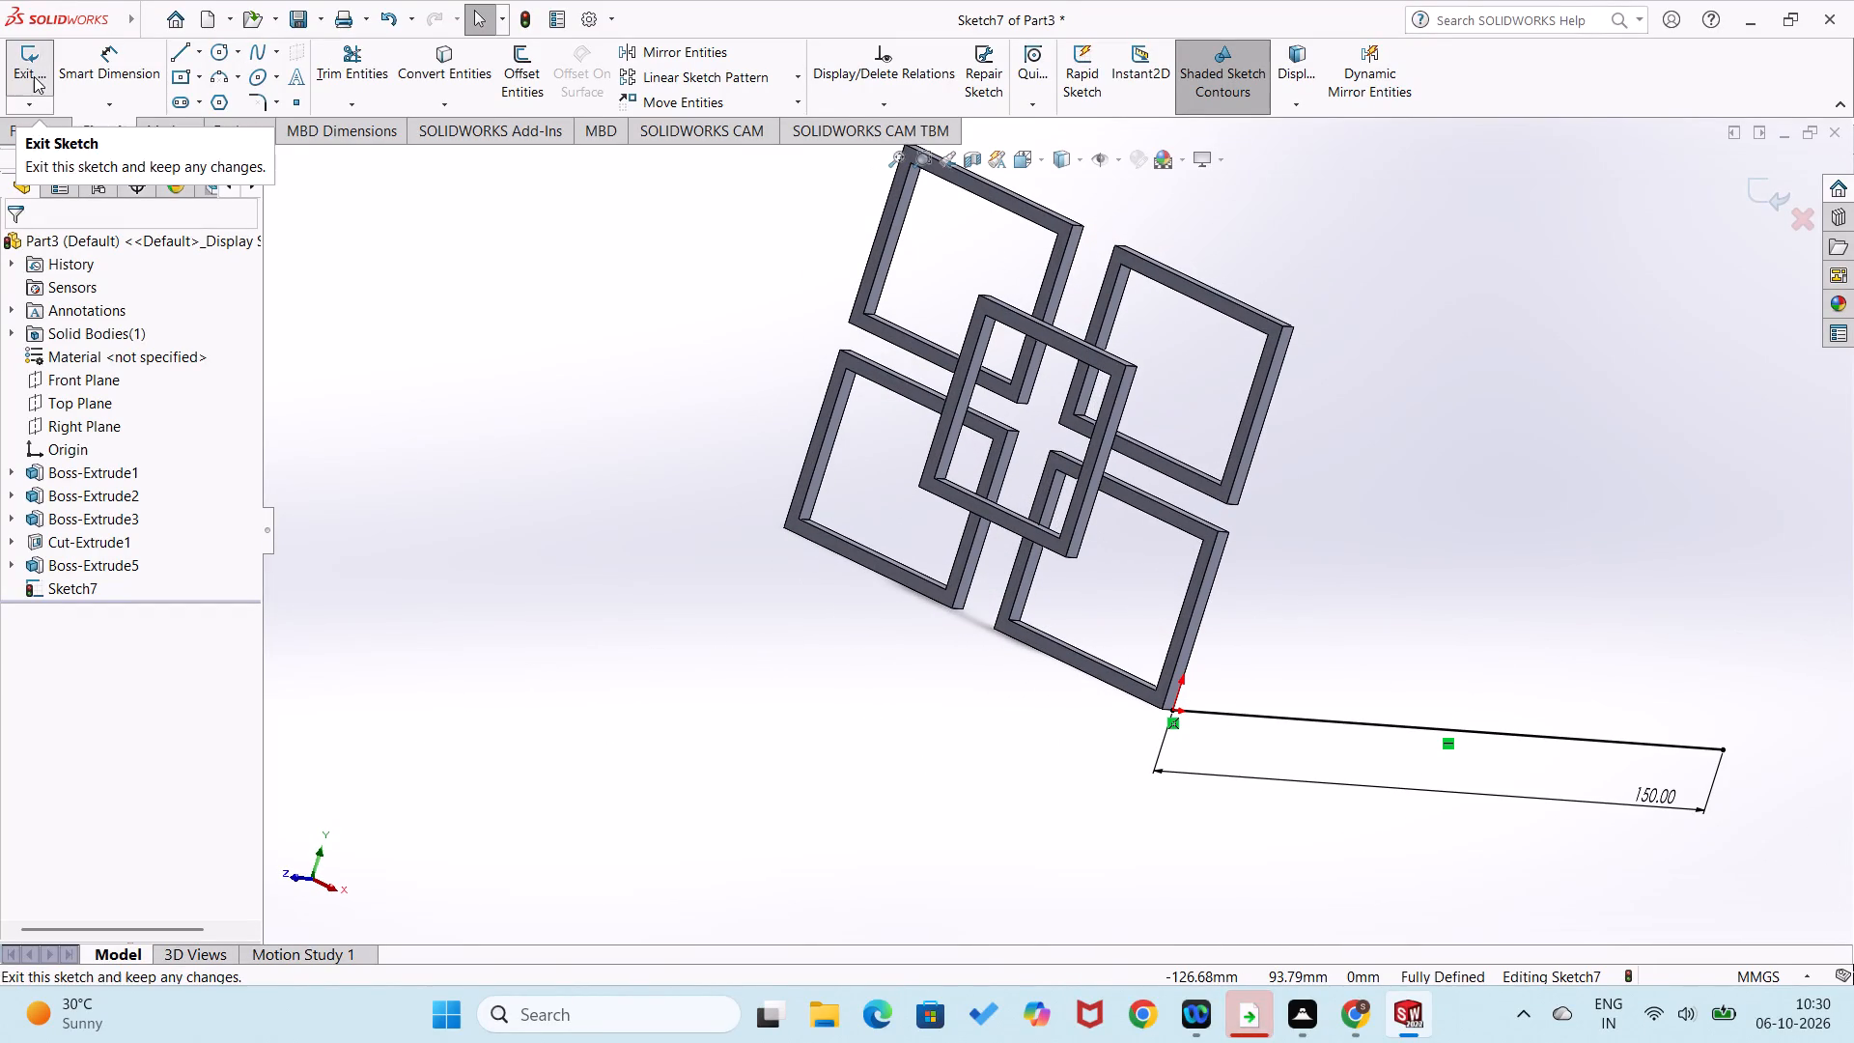
click(34, 76)
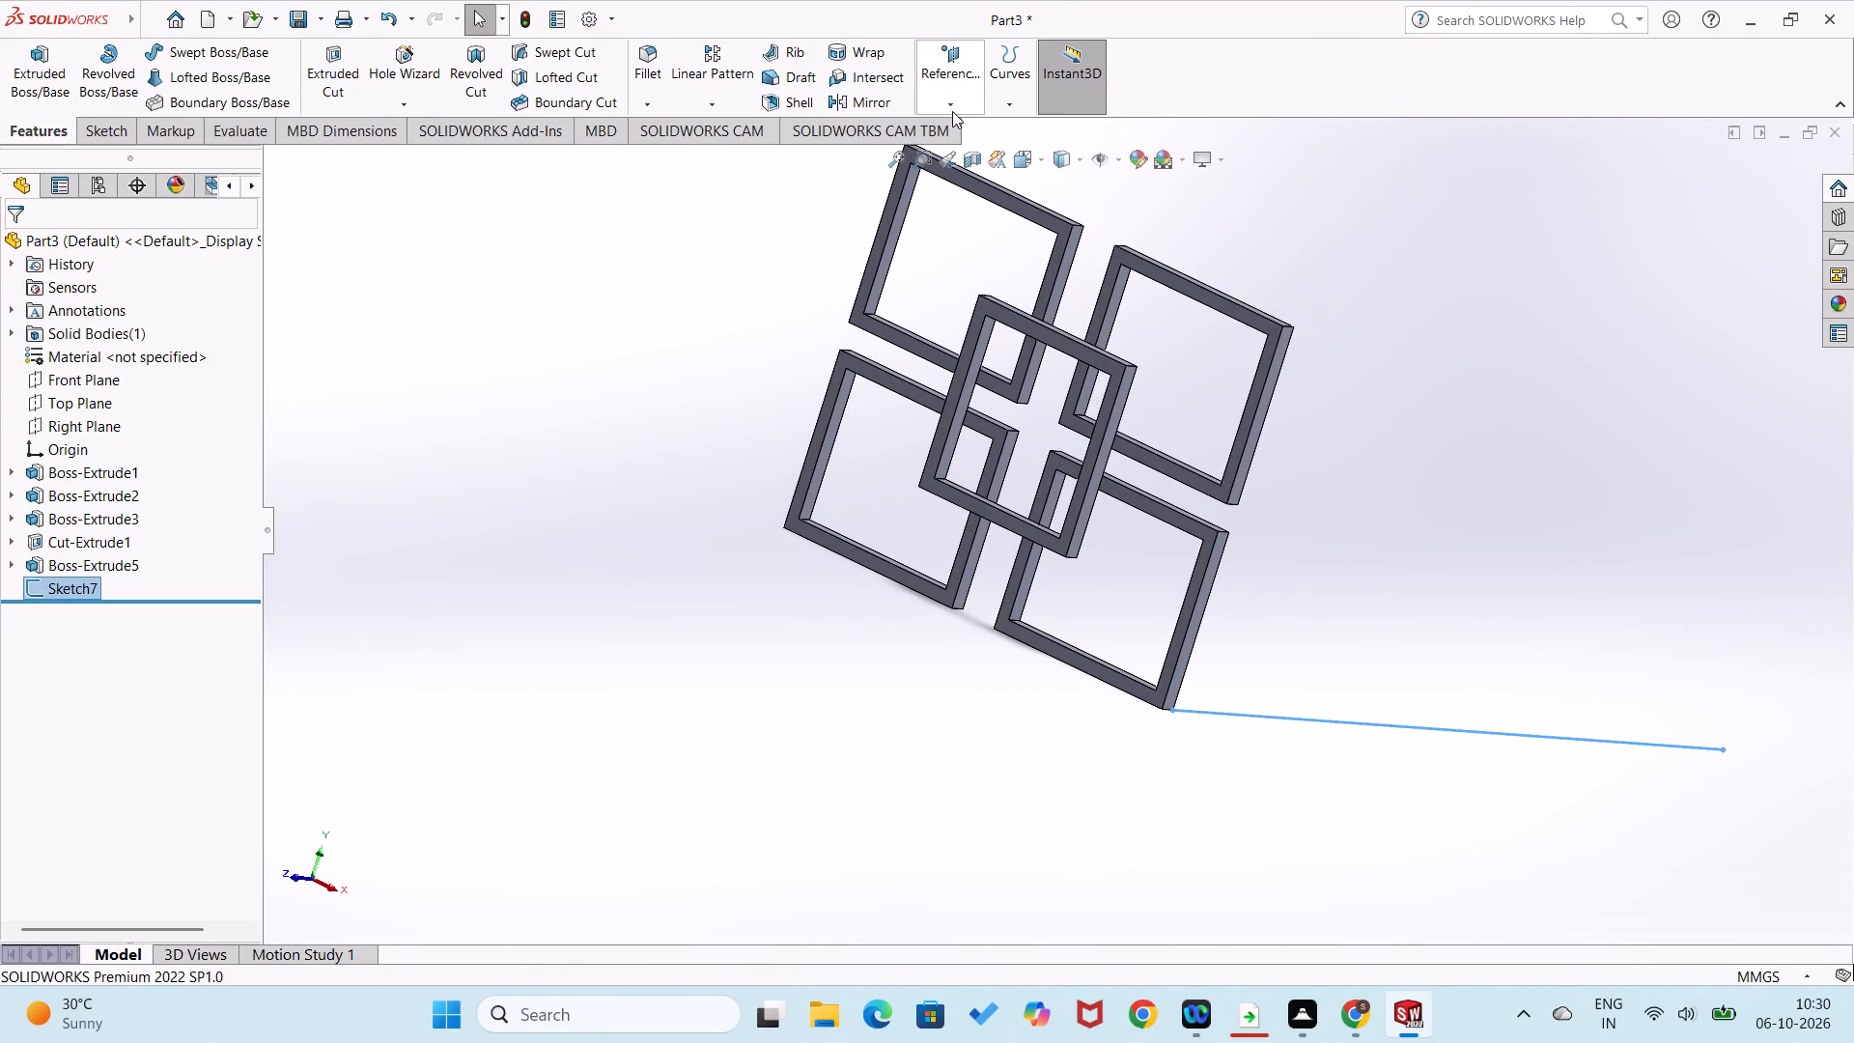
key(ctrl+z)
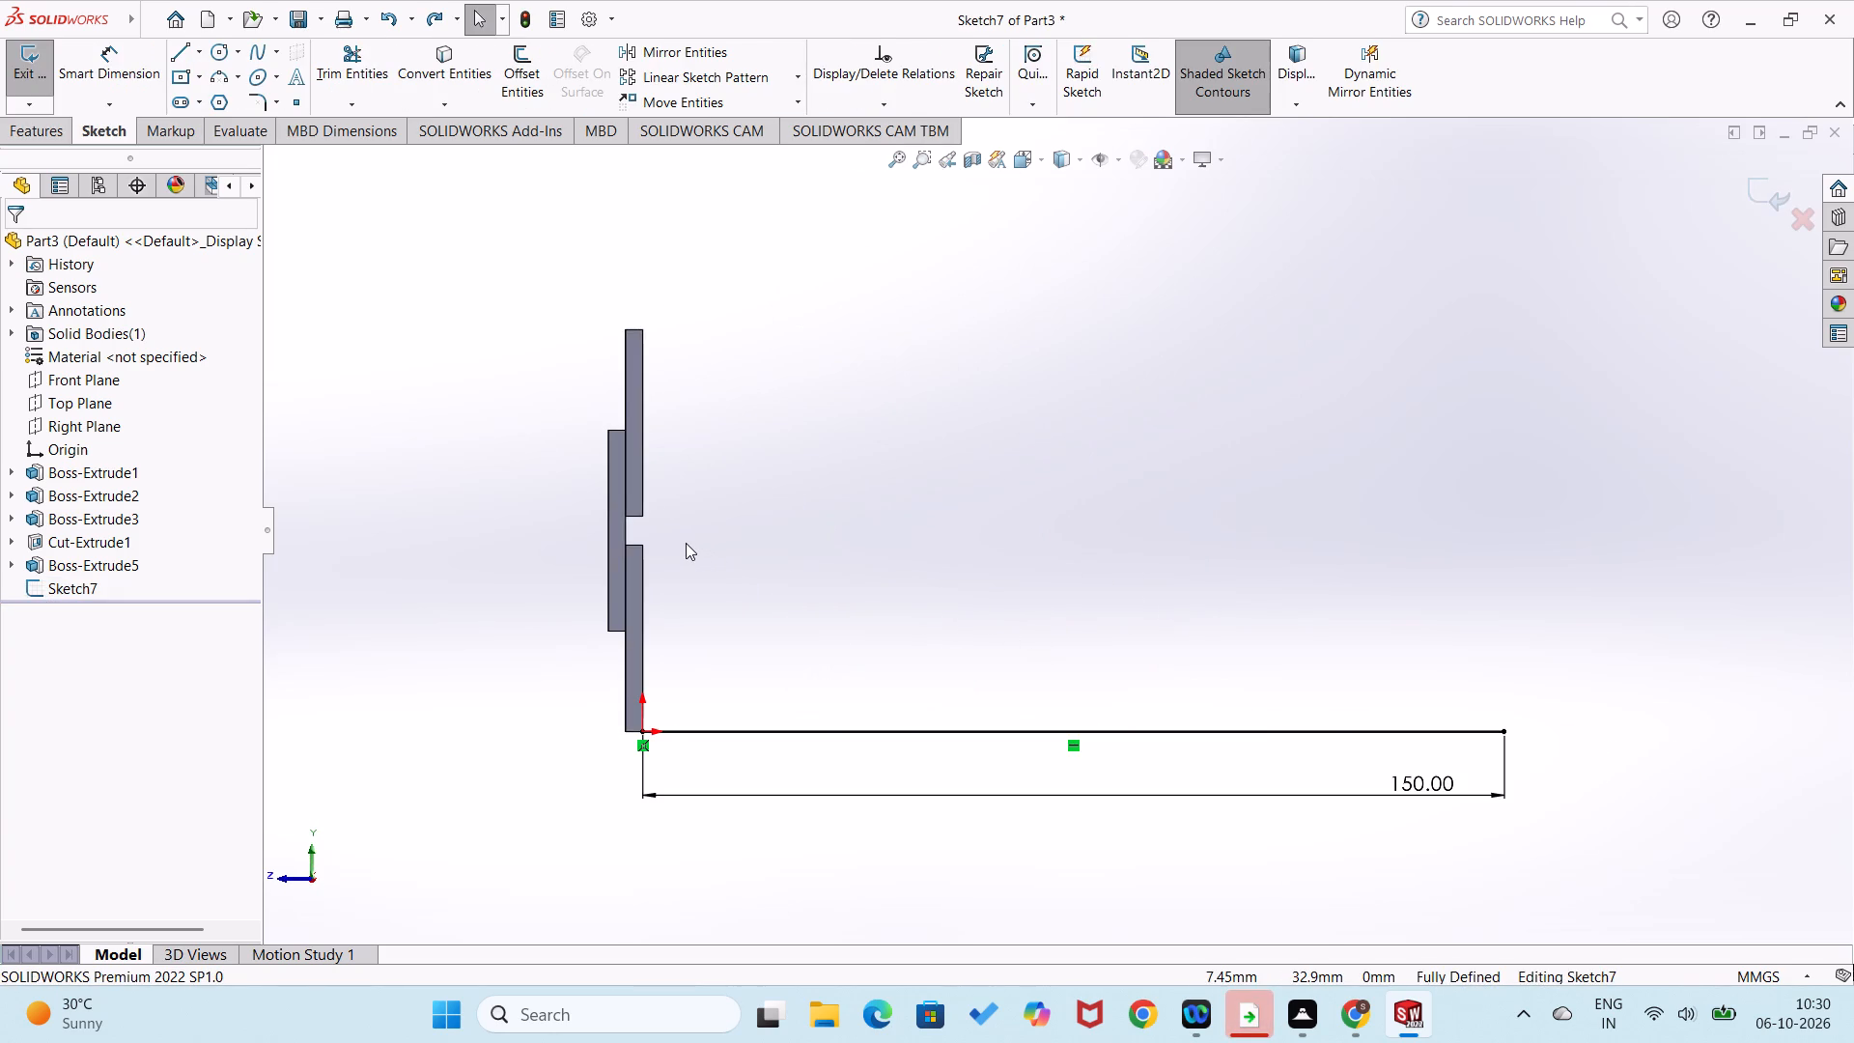
click(11, 67)
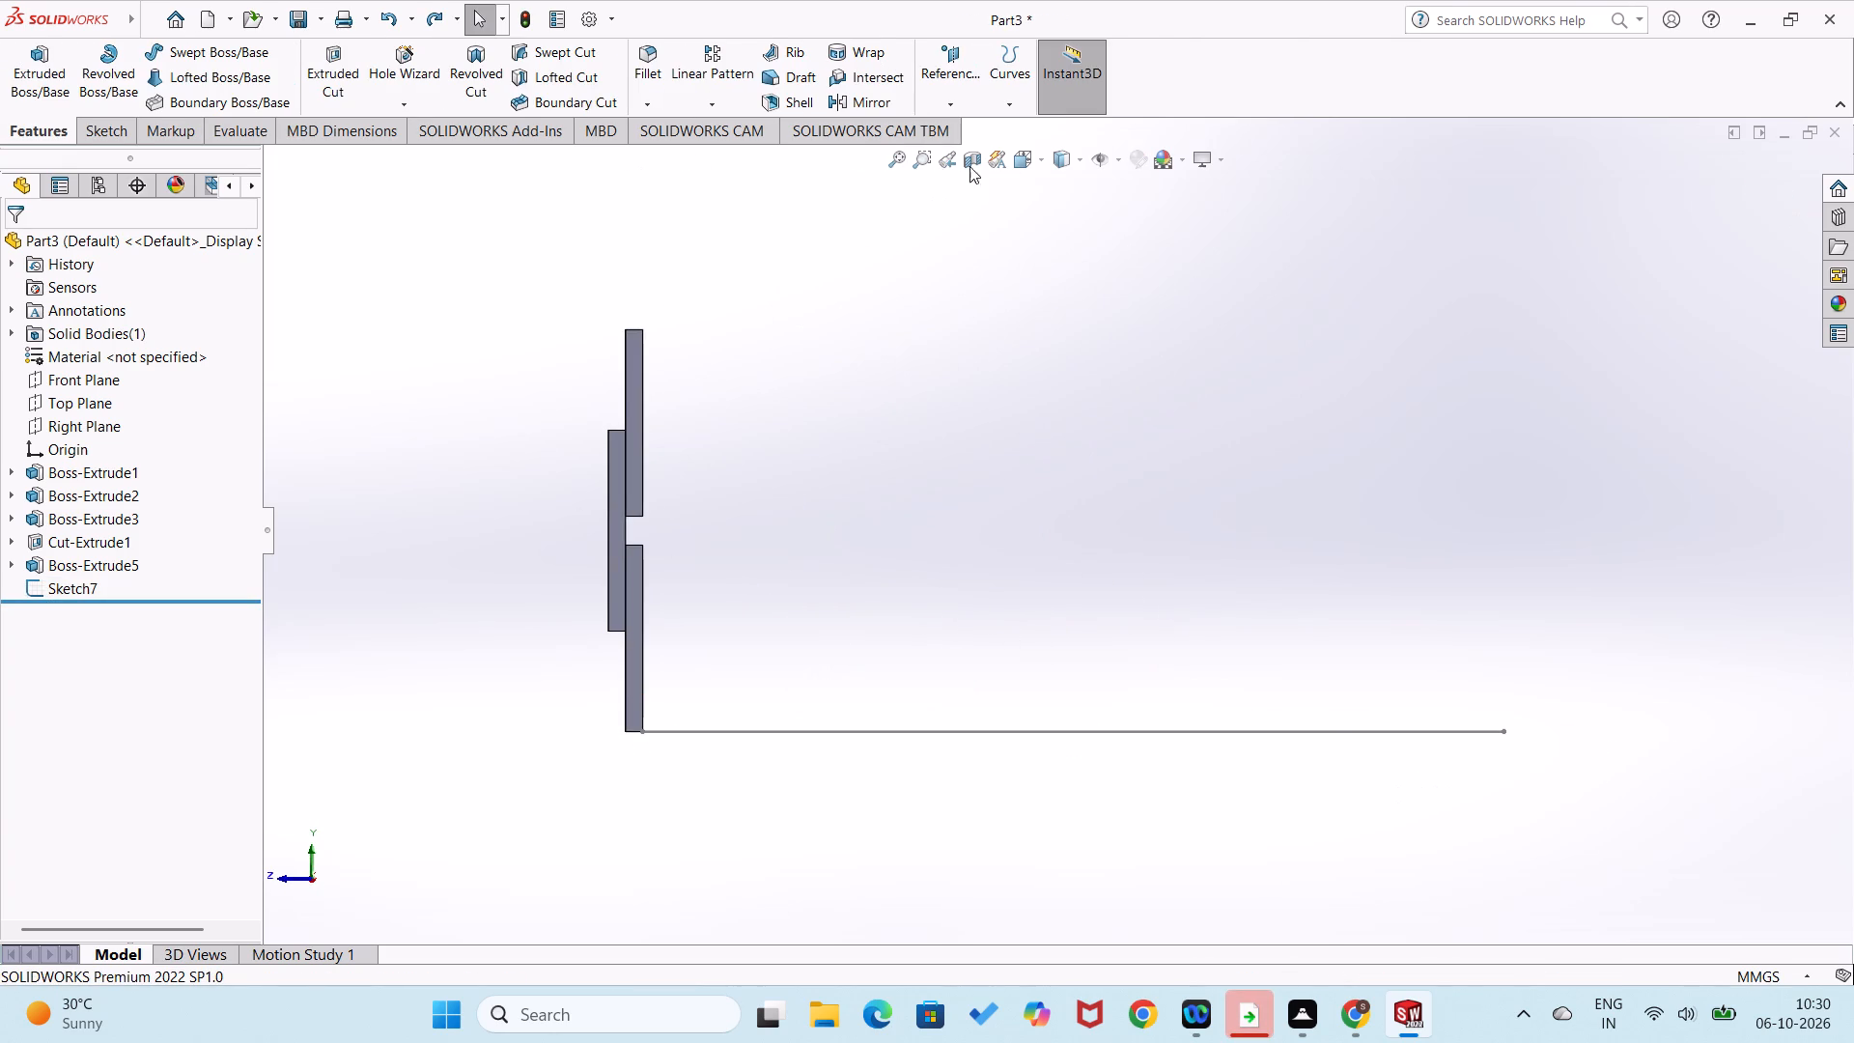
Create a reference plane offset 150 mm from the lower-right frame's front face, flipped to lie behind the frames.
middle_drag(902, 493, 1041, 505)
scroll(910, 490, up, 1)
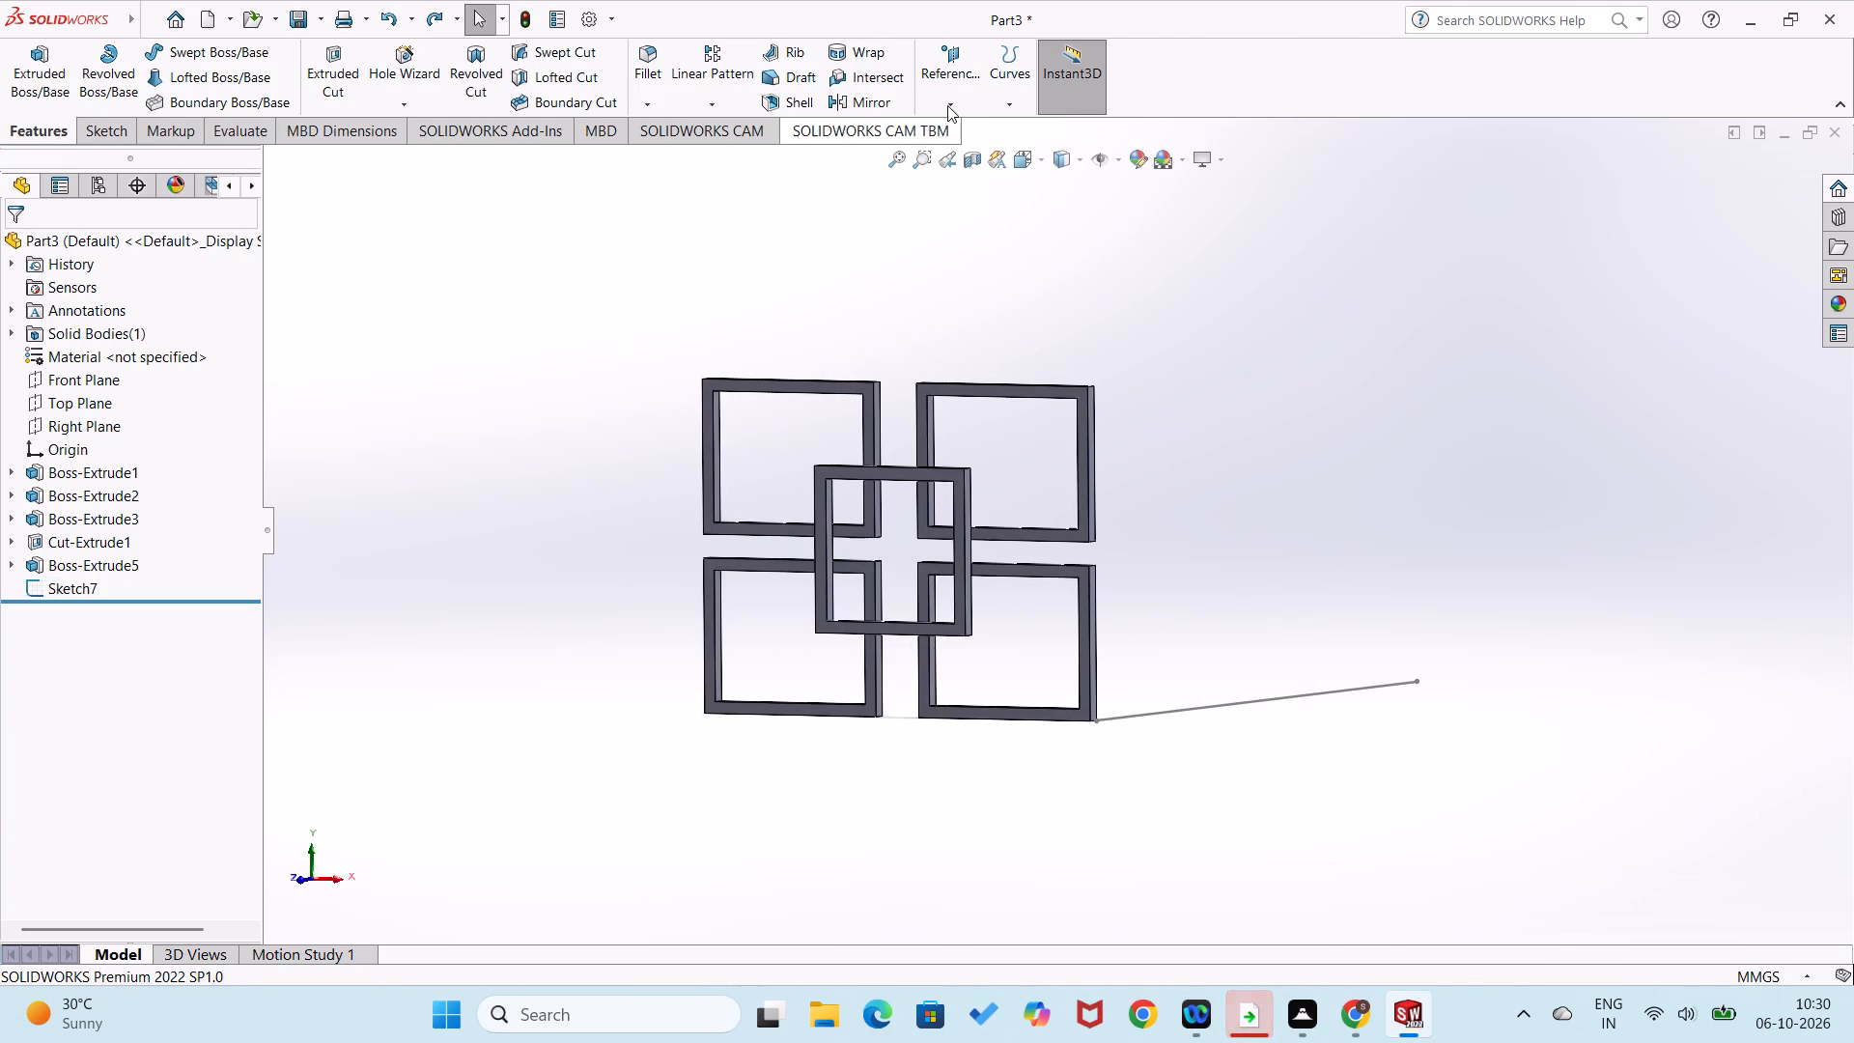
click(942, 94)
click(946, 128)
scroll(993, 496, down, 6)
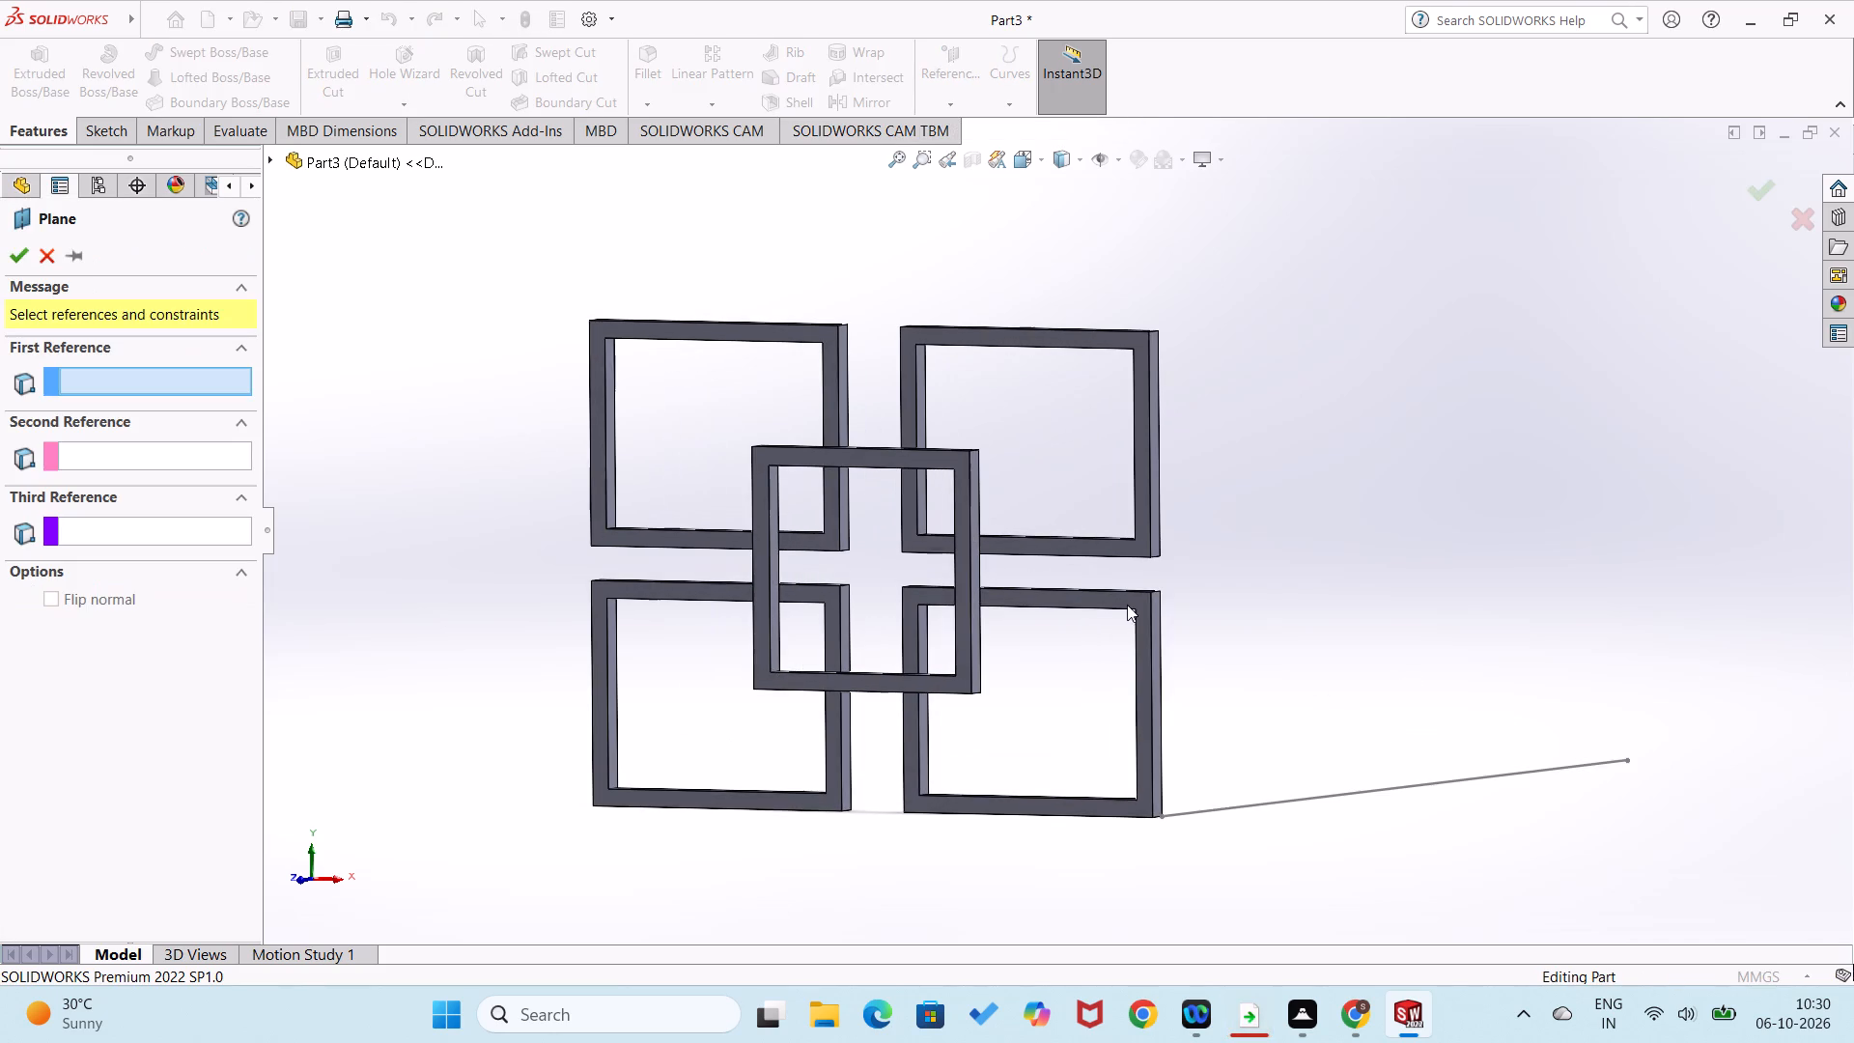
click(1143, 647)
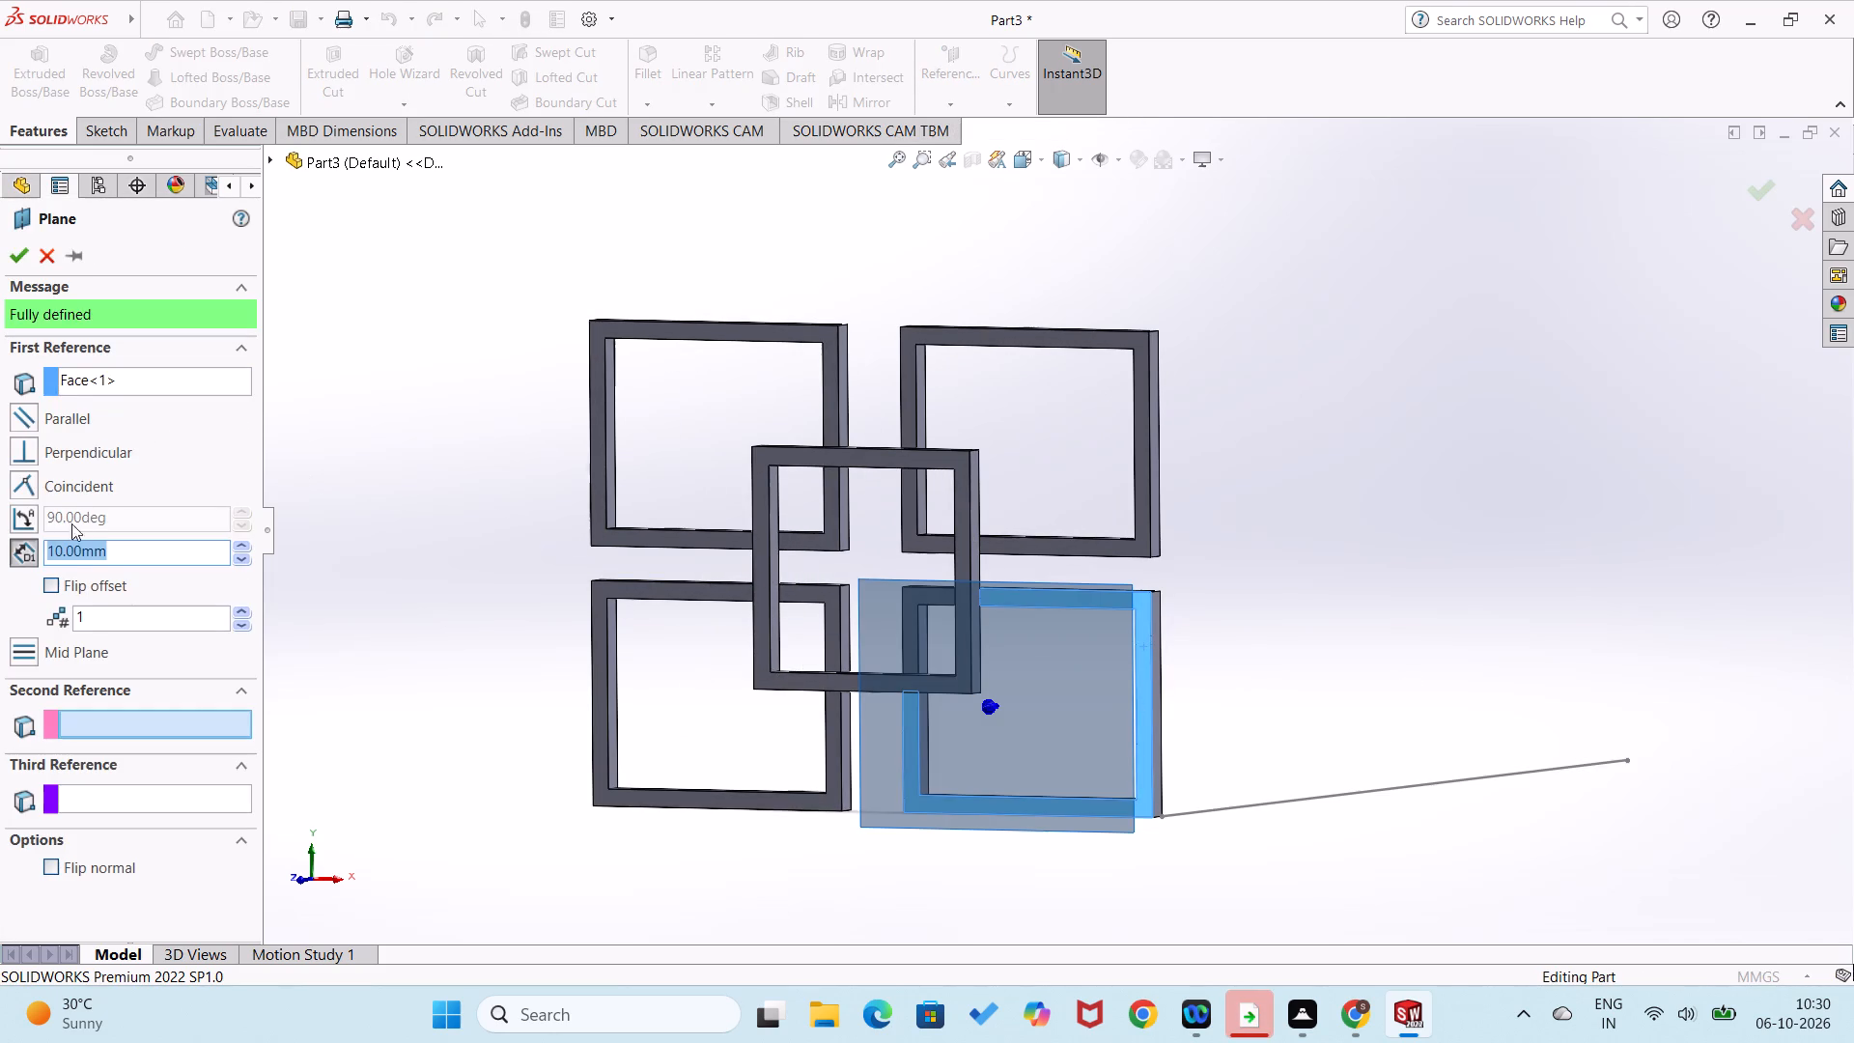
text(150)
key(Return)
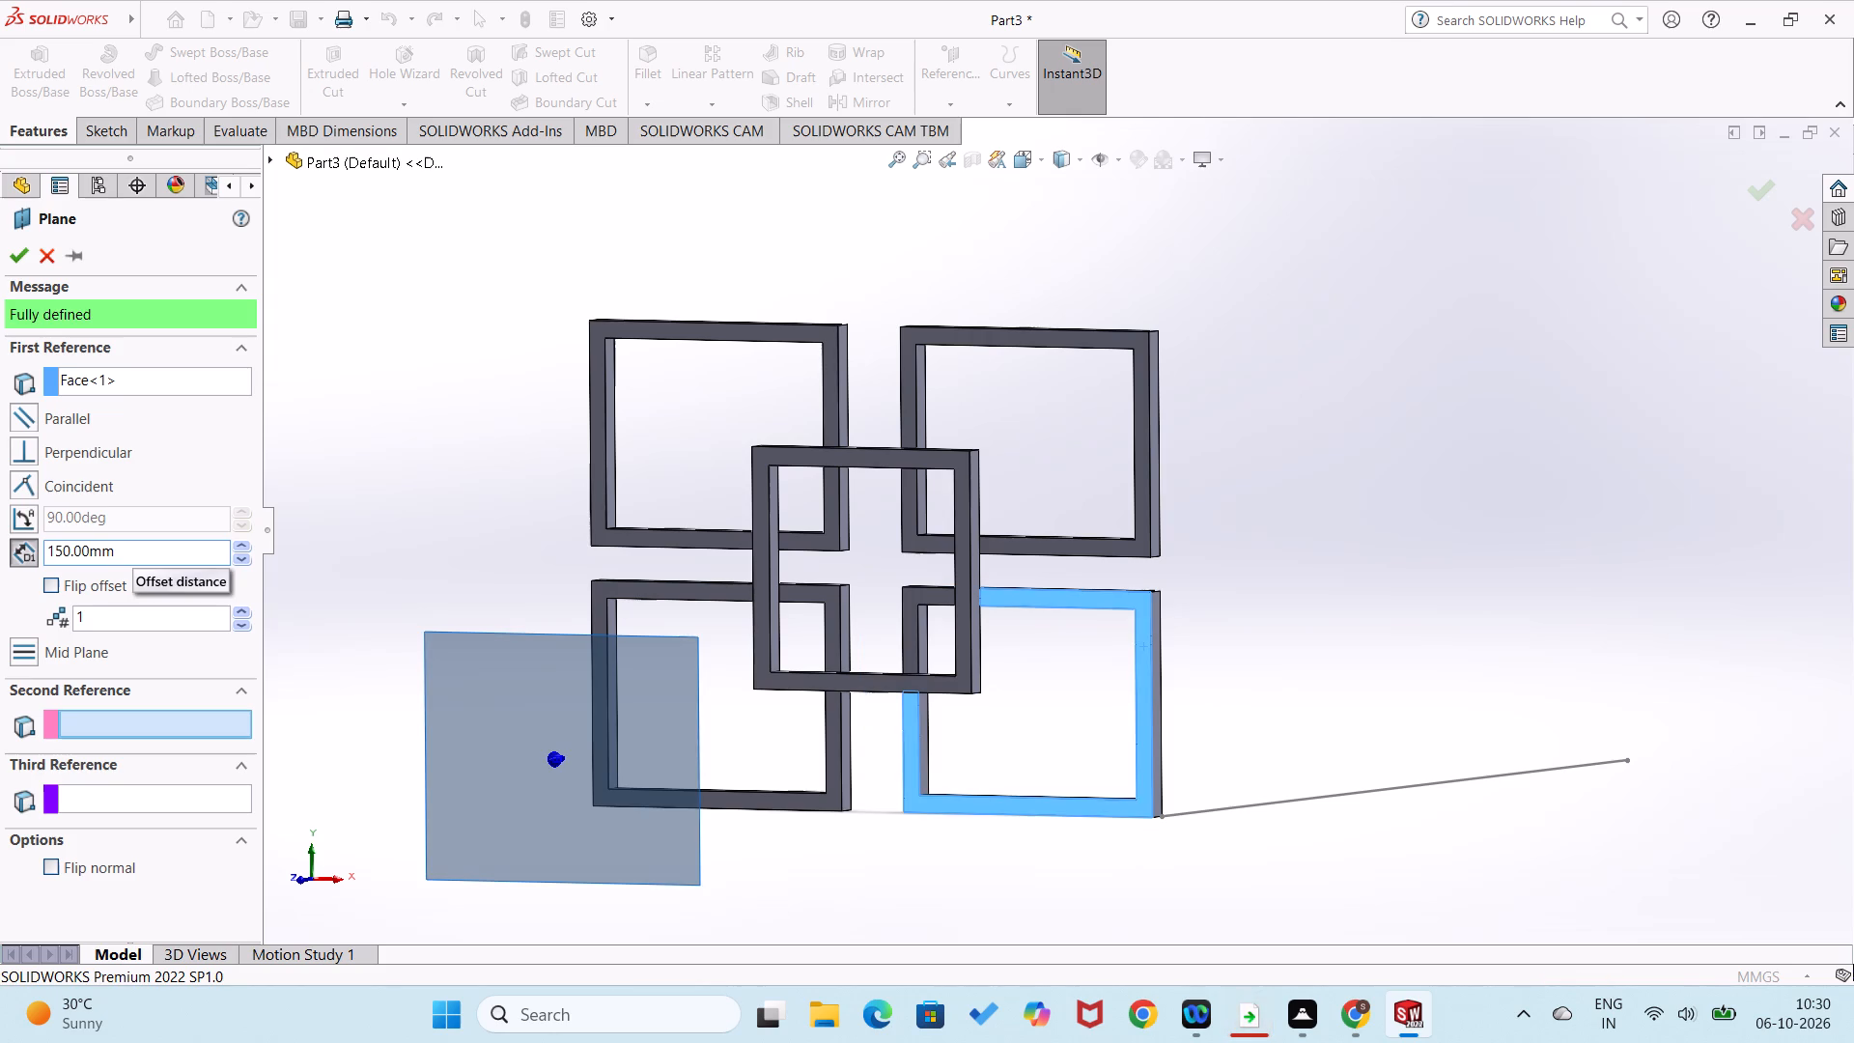
click(44, 586)
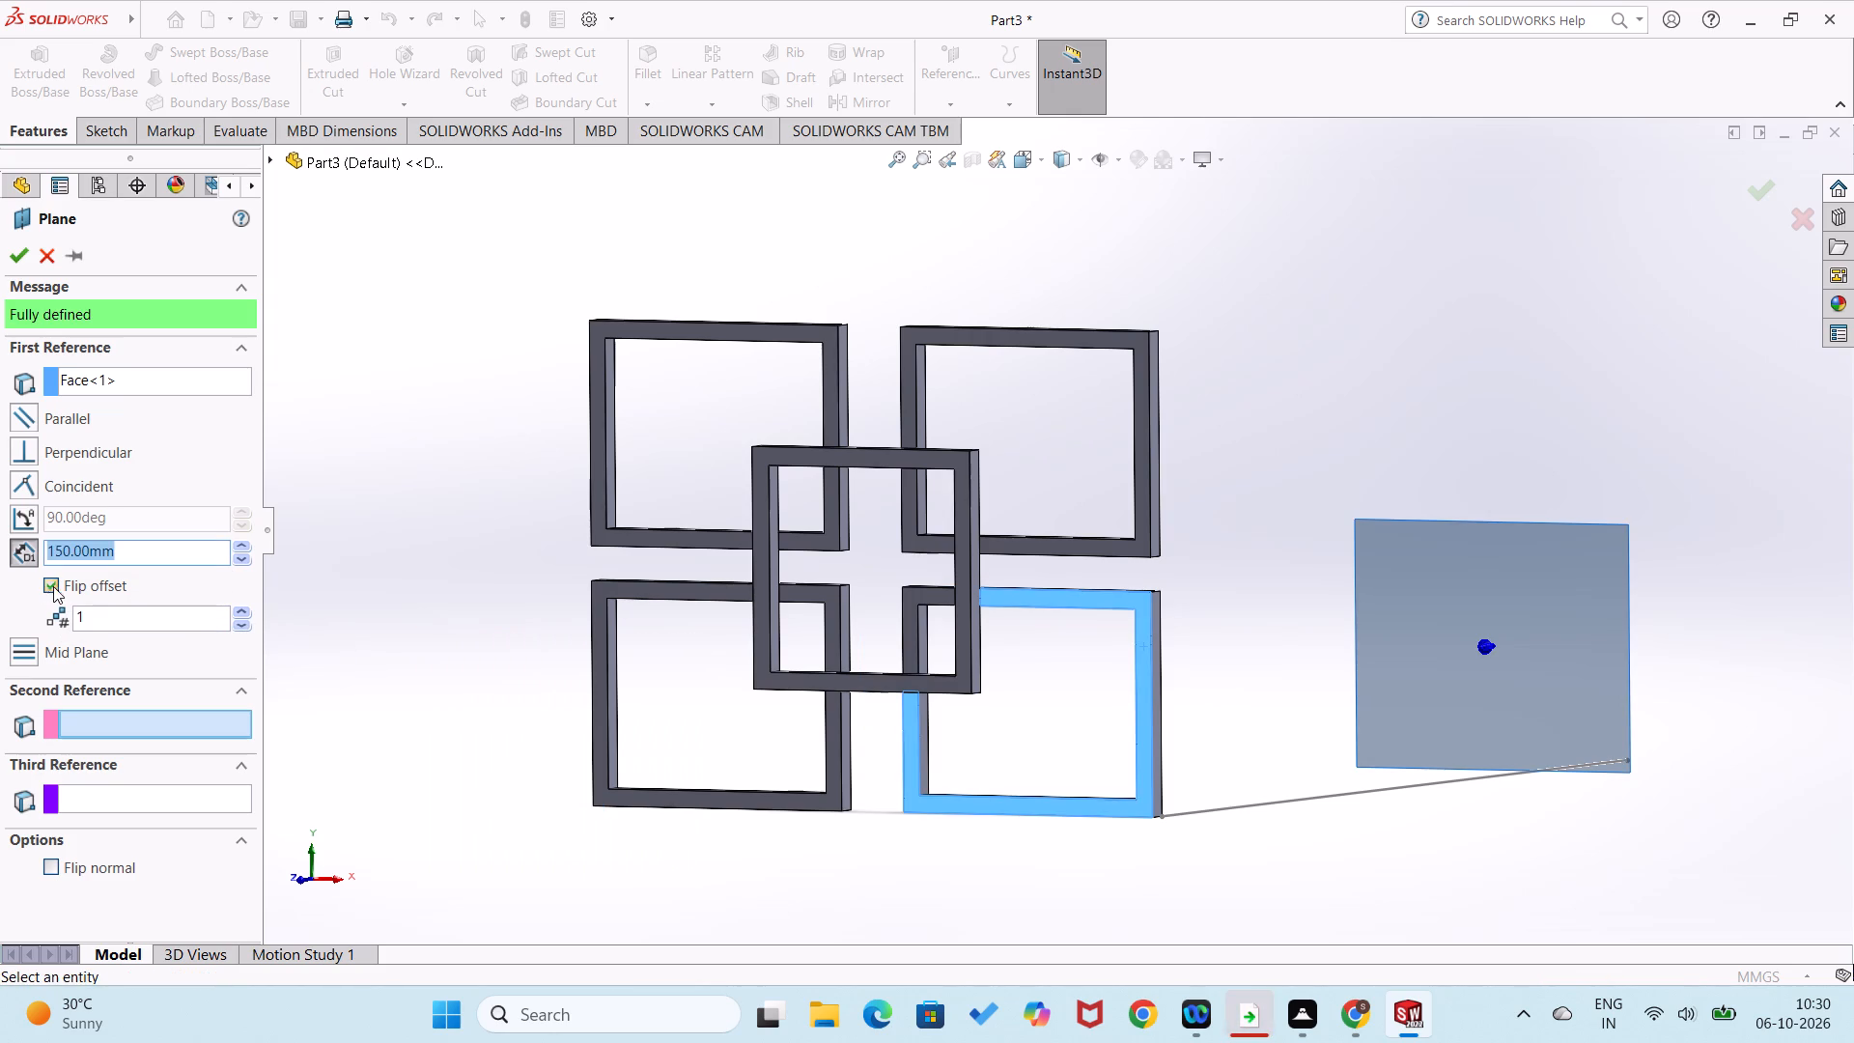
click(28, 248)
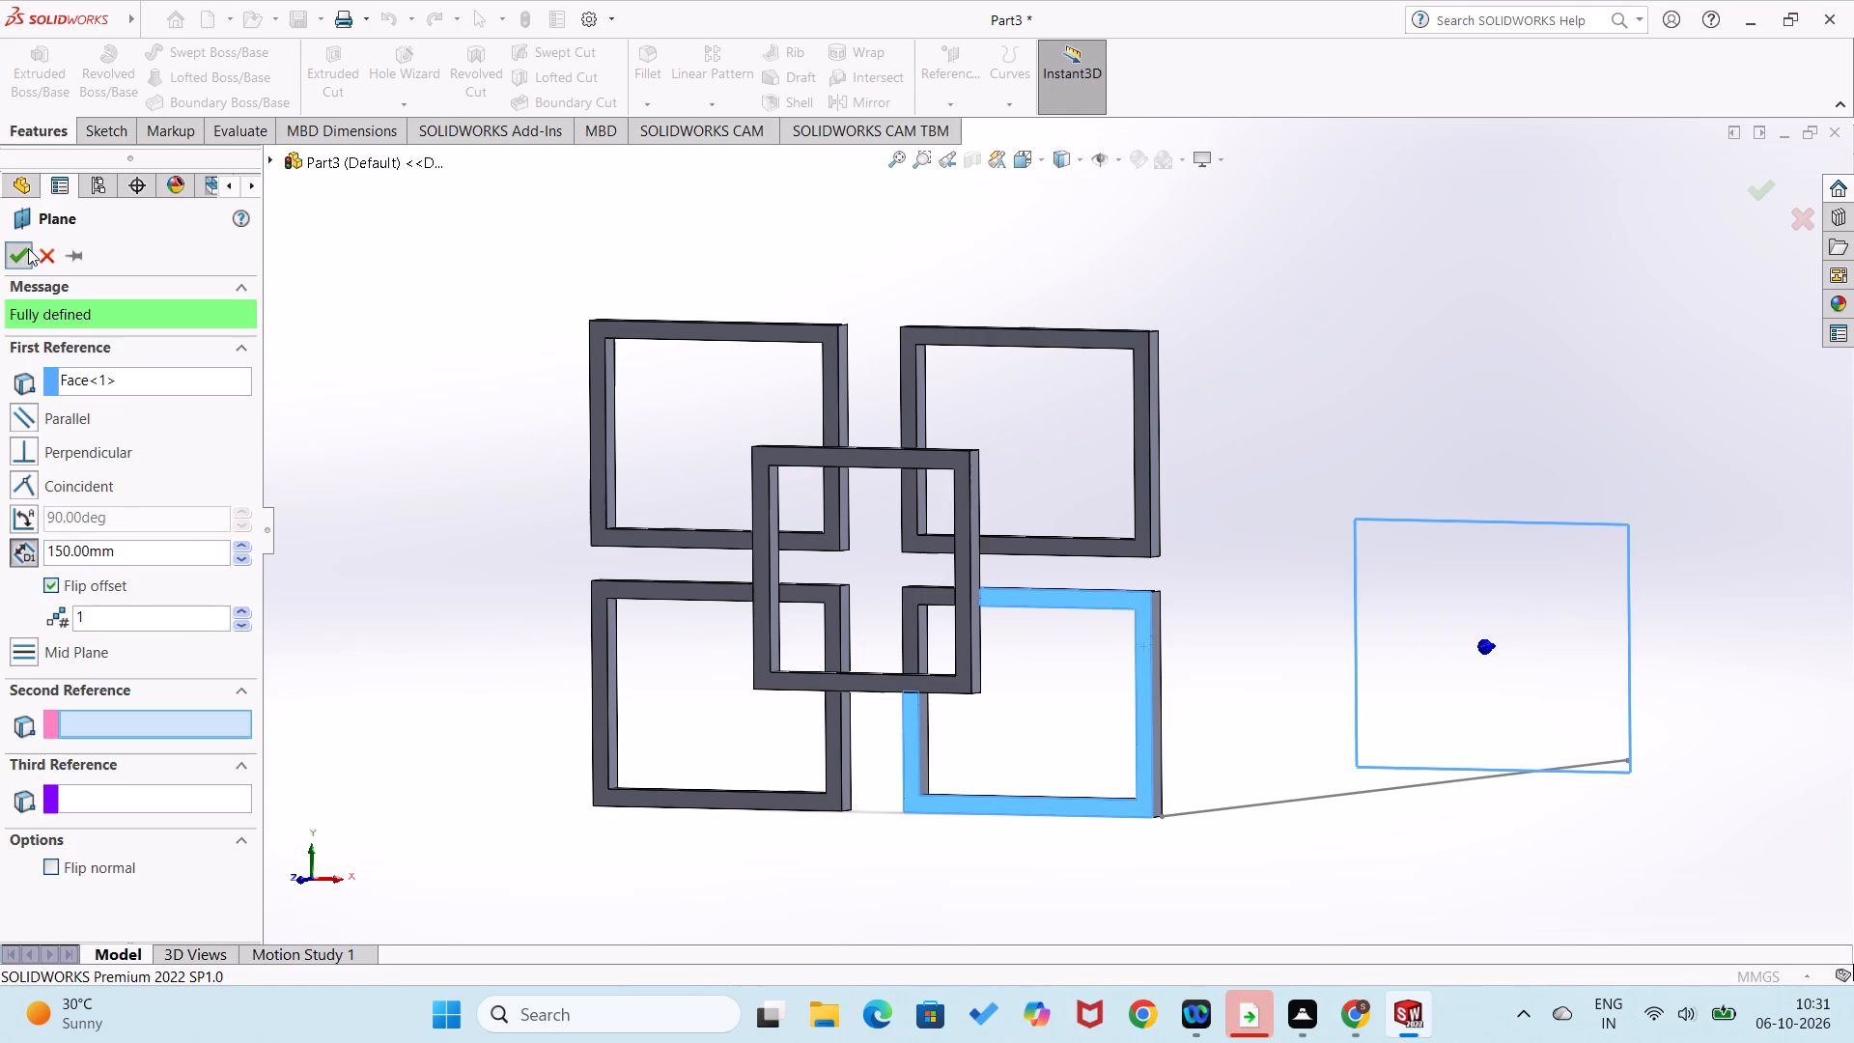
Start a sketch on the plane 150 mm behind and draw a 40 × 32.5 mm rectangle matching the lower-right frame's outer outline.
click(311, 408)
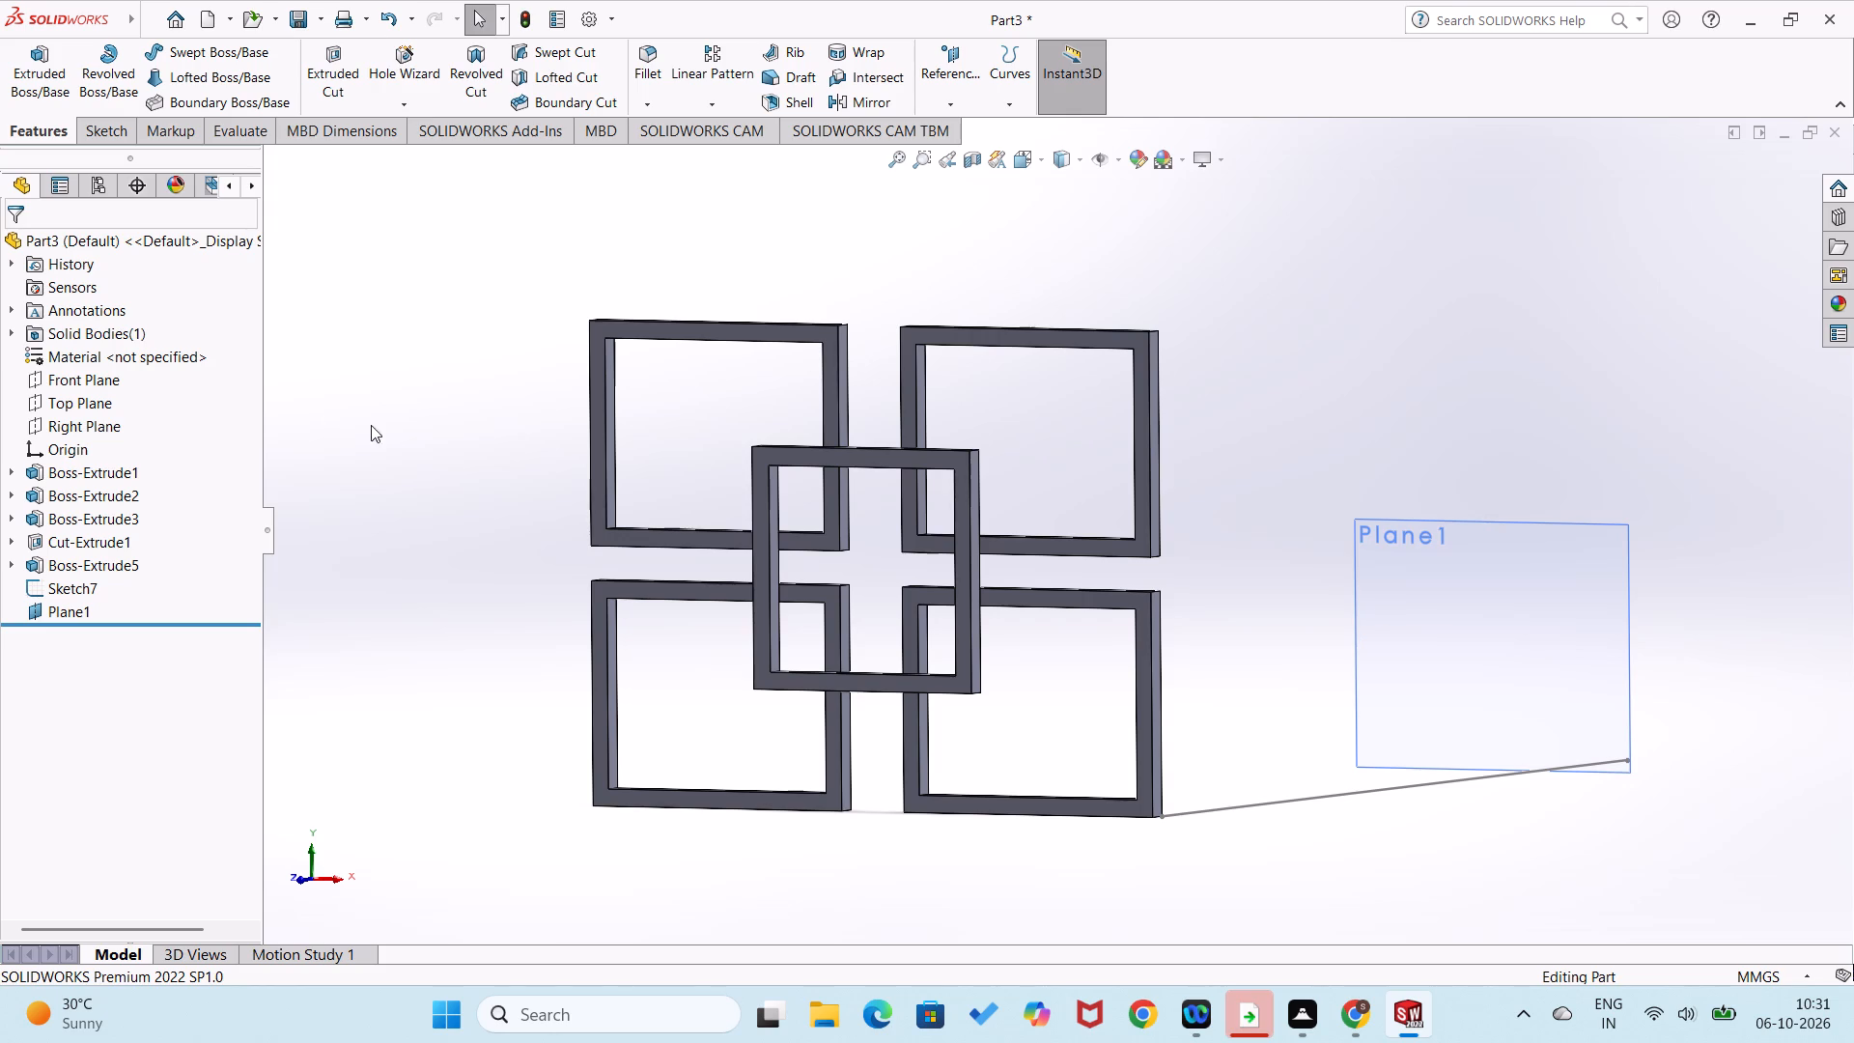
right_click(1517, 686)
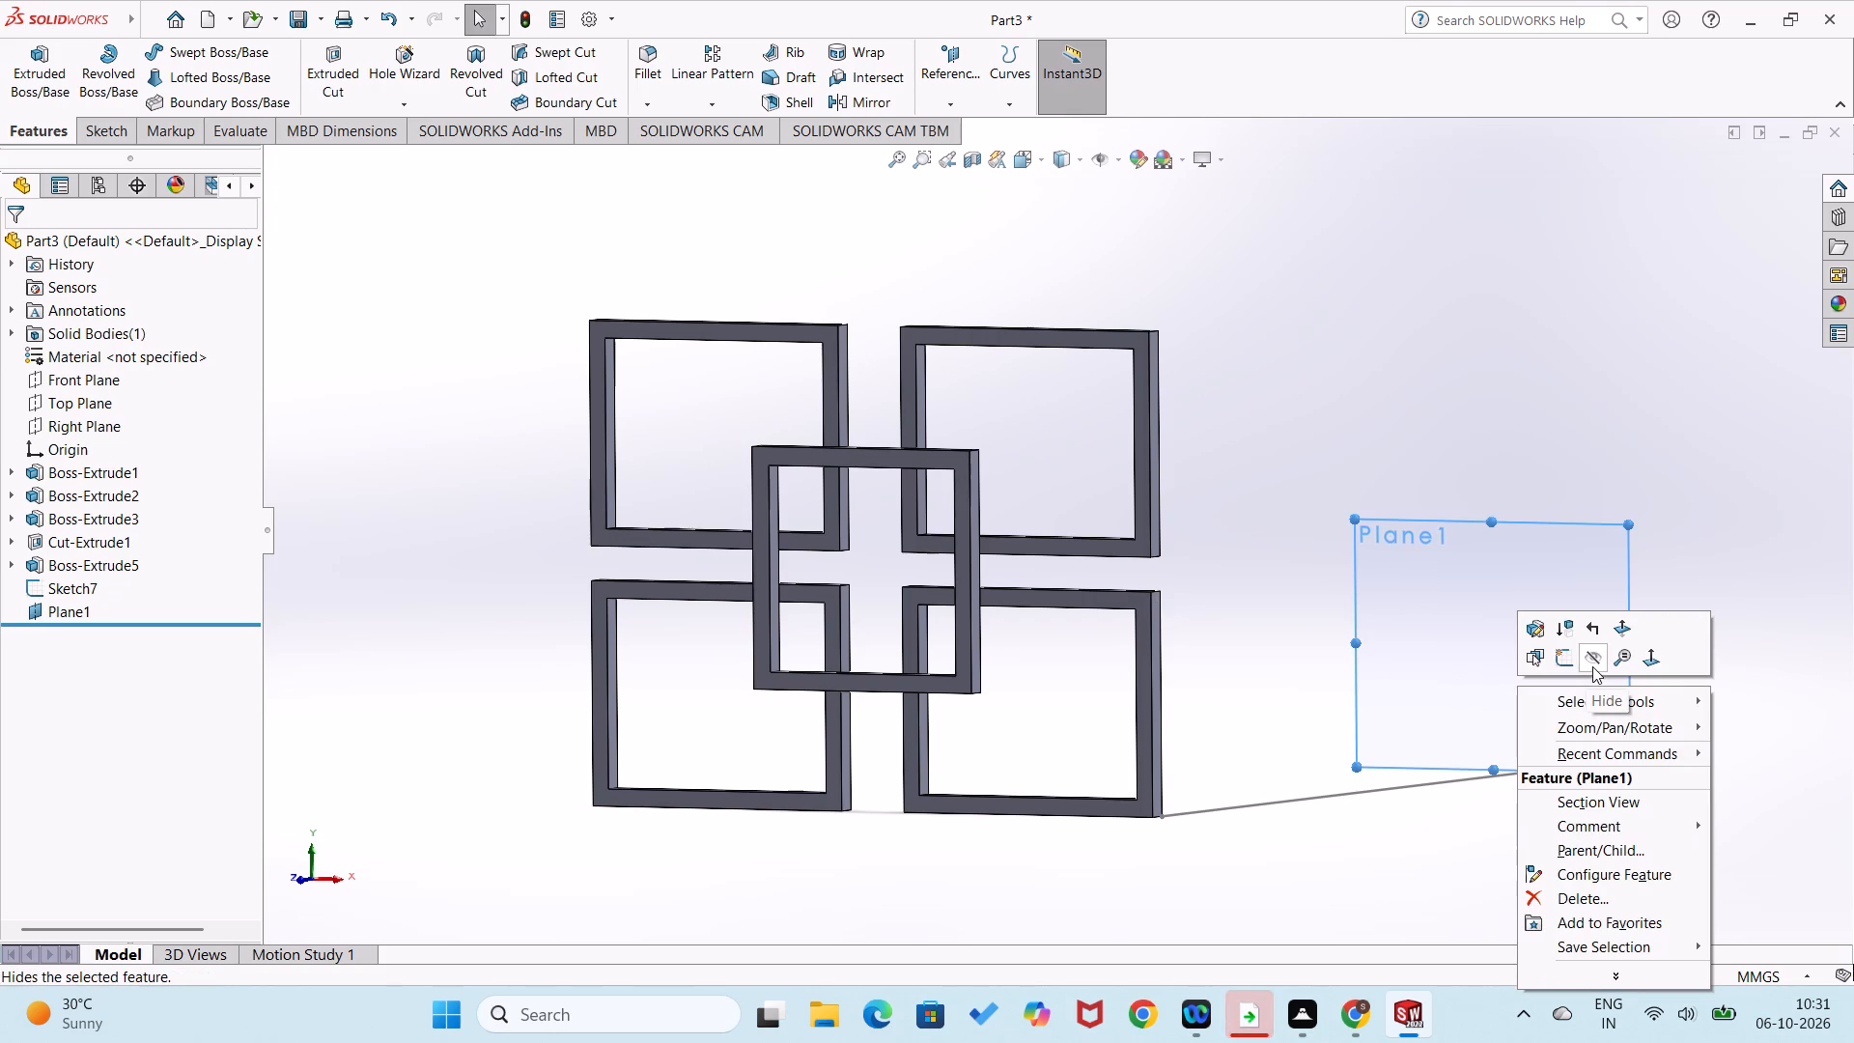
click(1562, 670)
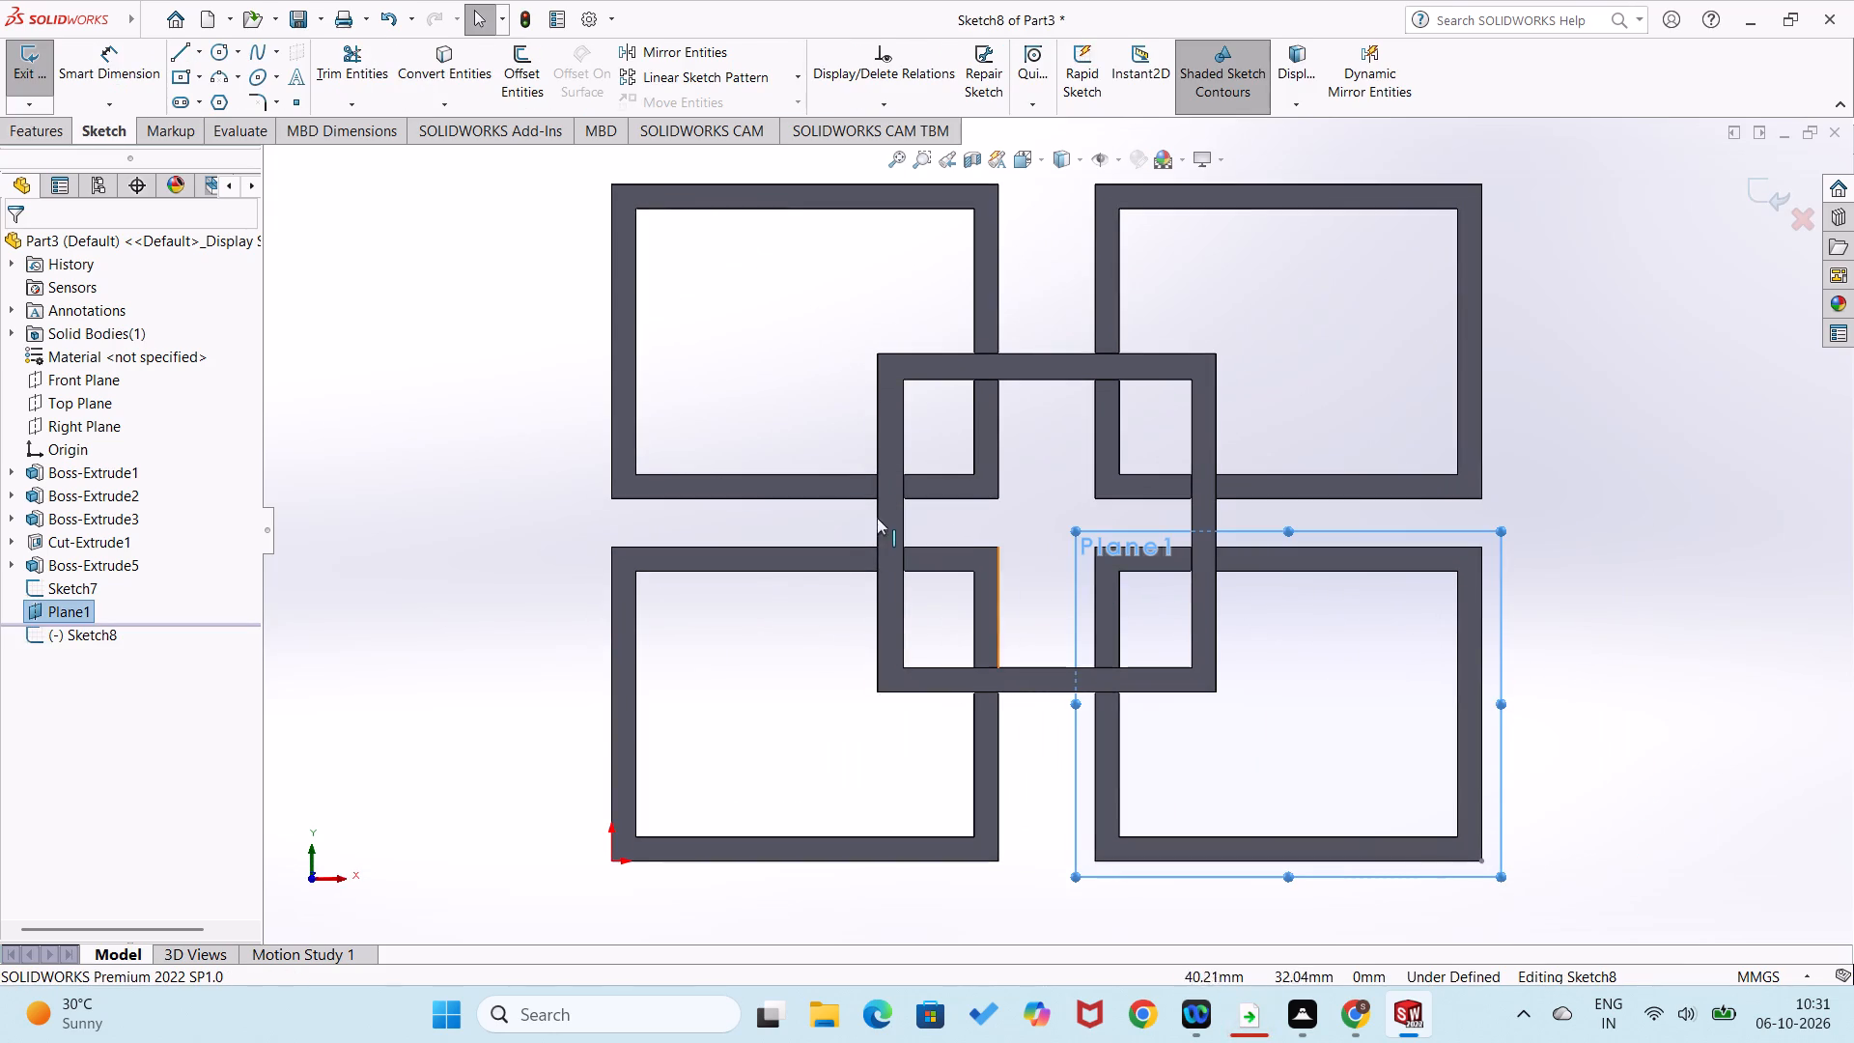
right_drag(525, 419, 491, 561)
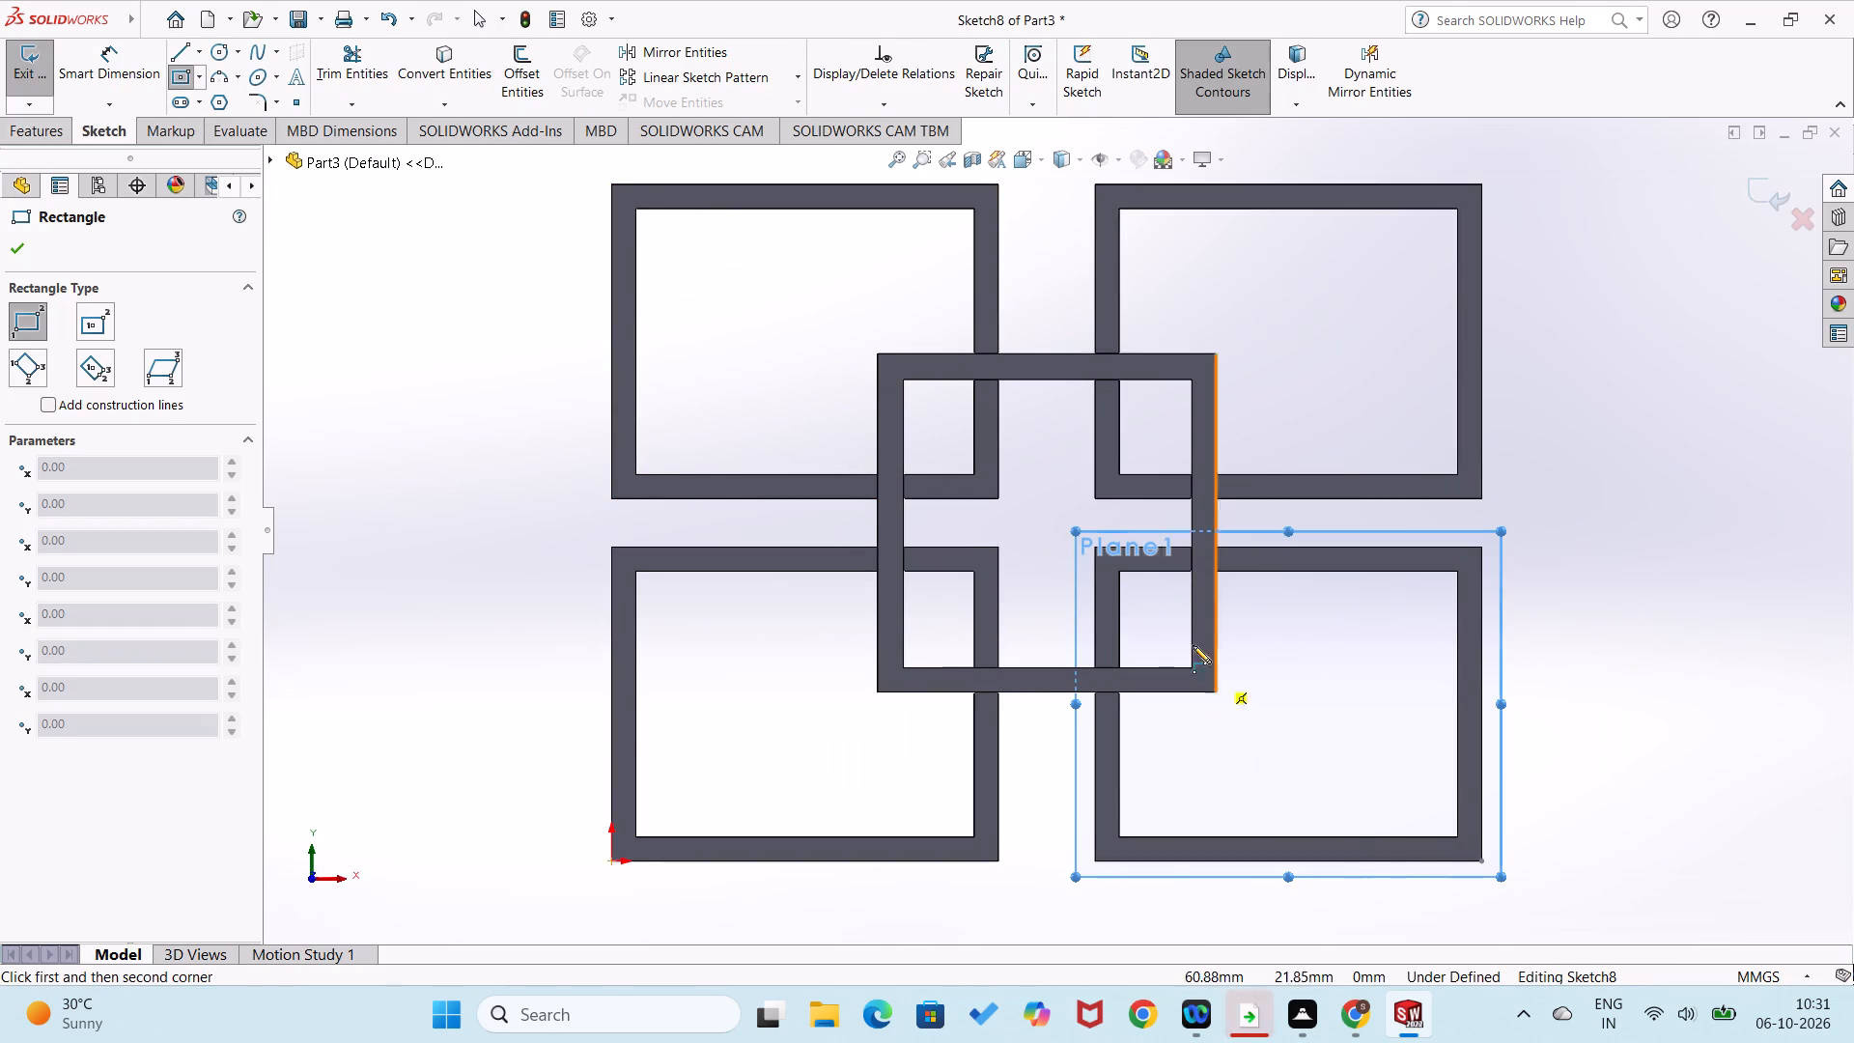
click(1481, 860)
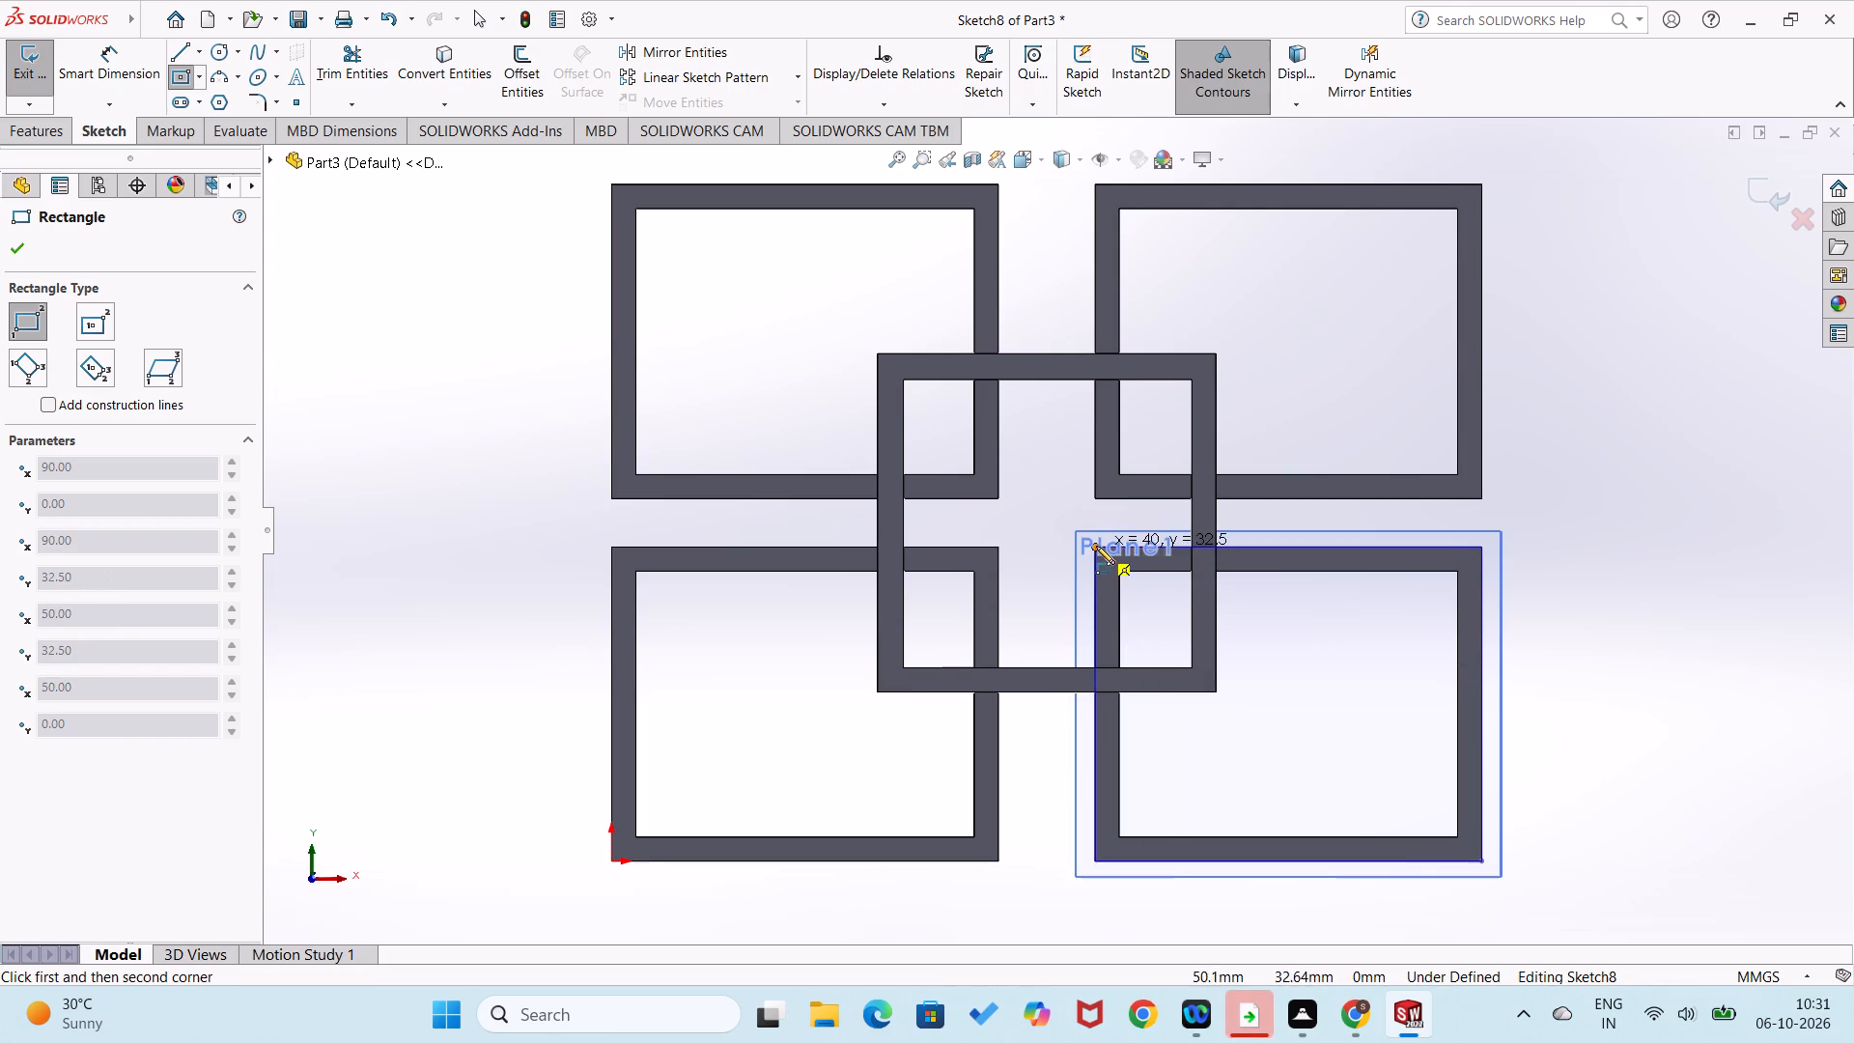
click(1096, 546)
right_drag(1590, 535, 1570, 697)
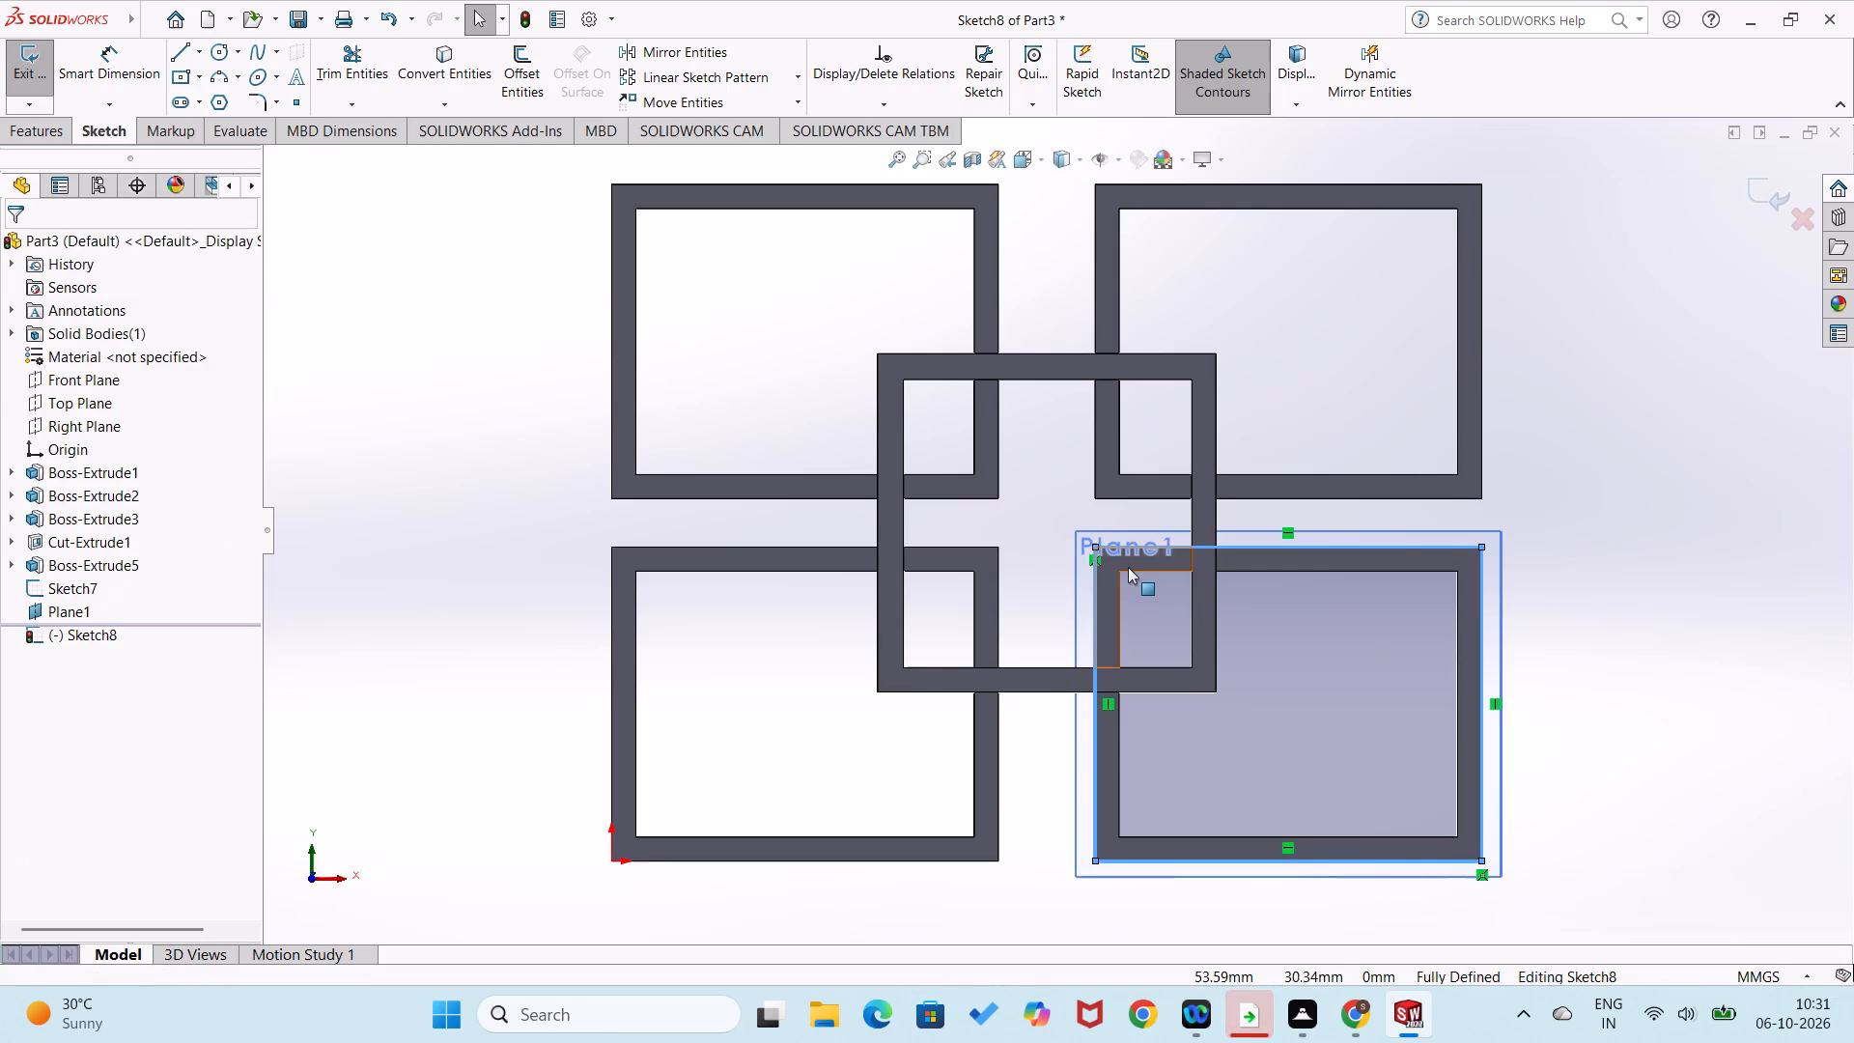
Sketch an inner rectangle 35 mm wide between opposite inner corners of the lower-right frame's opening.
right_drag(1658, 496, 1564, 539)
right_drag(1650, 481, 1615, 661)
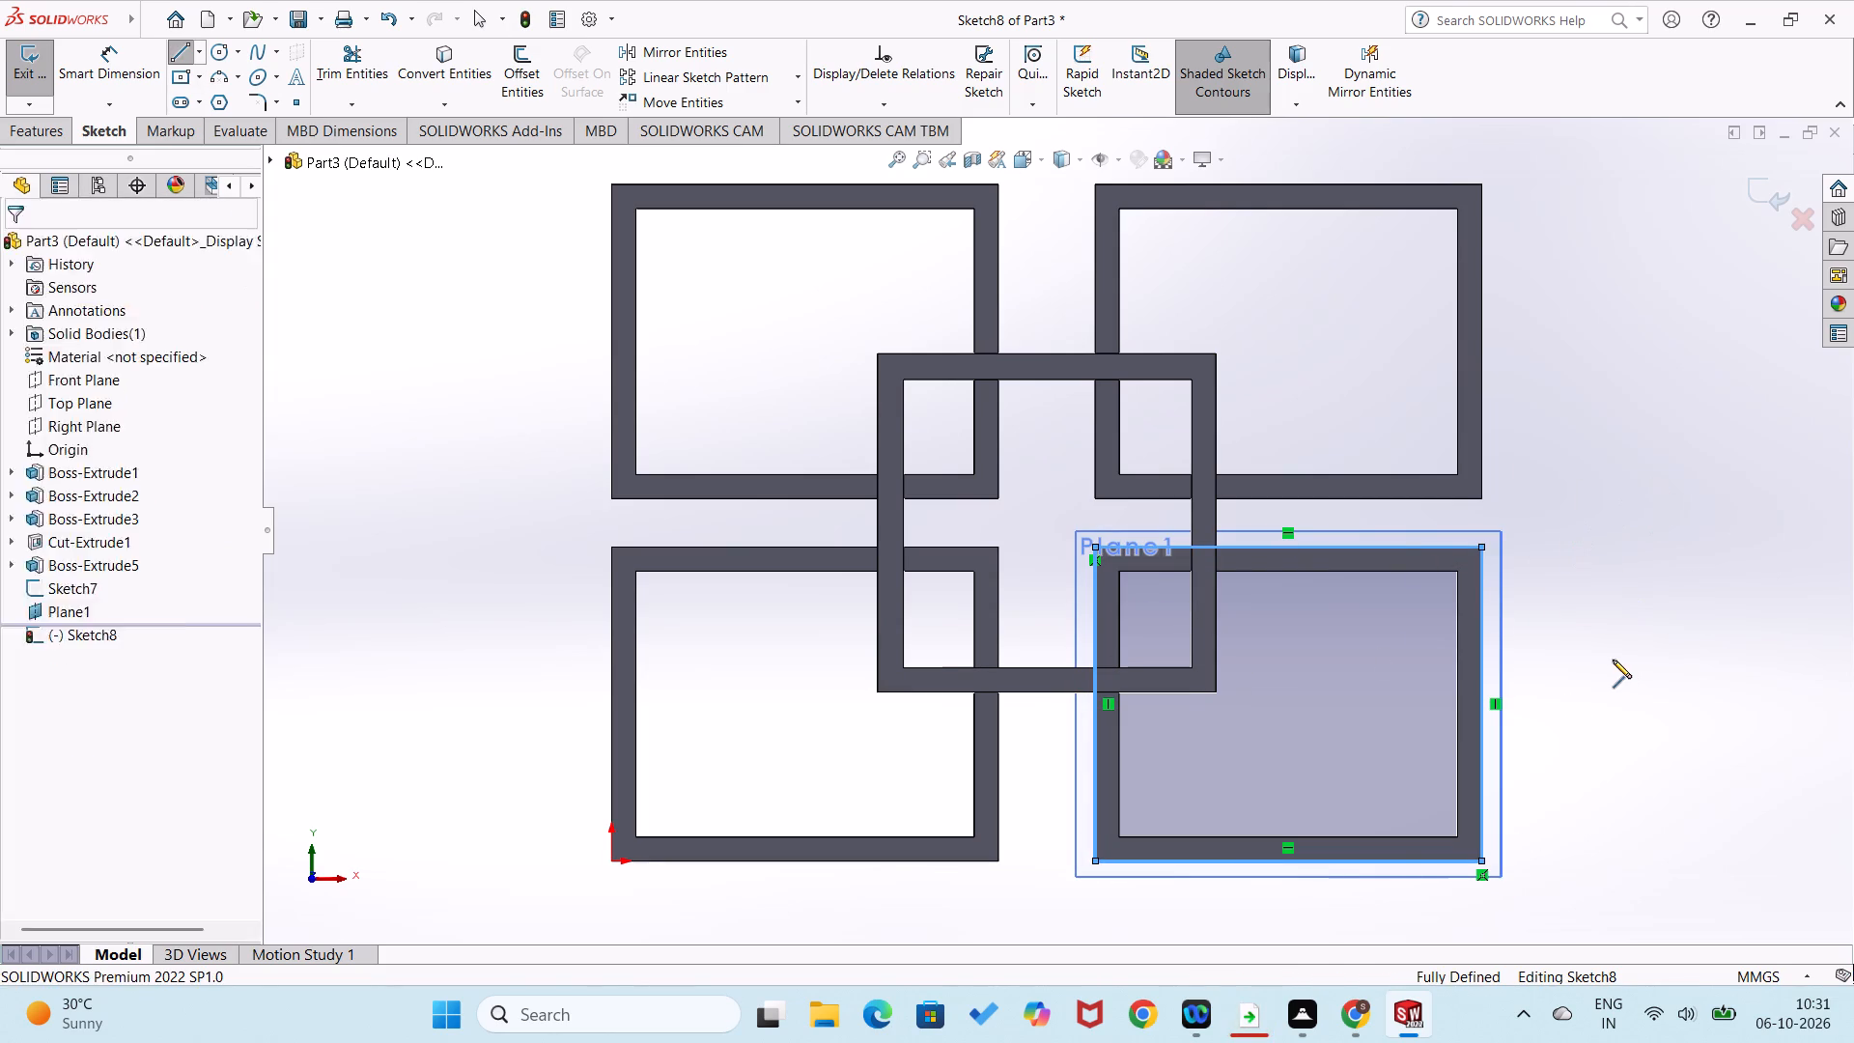
click(1120, 571)
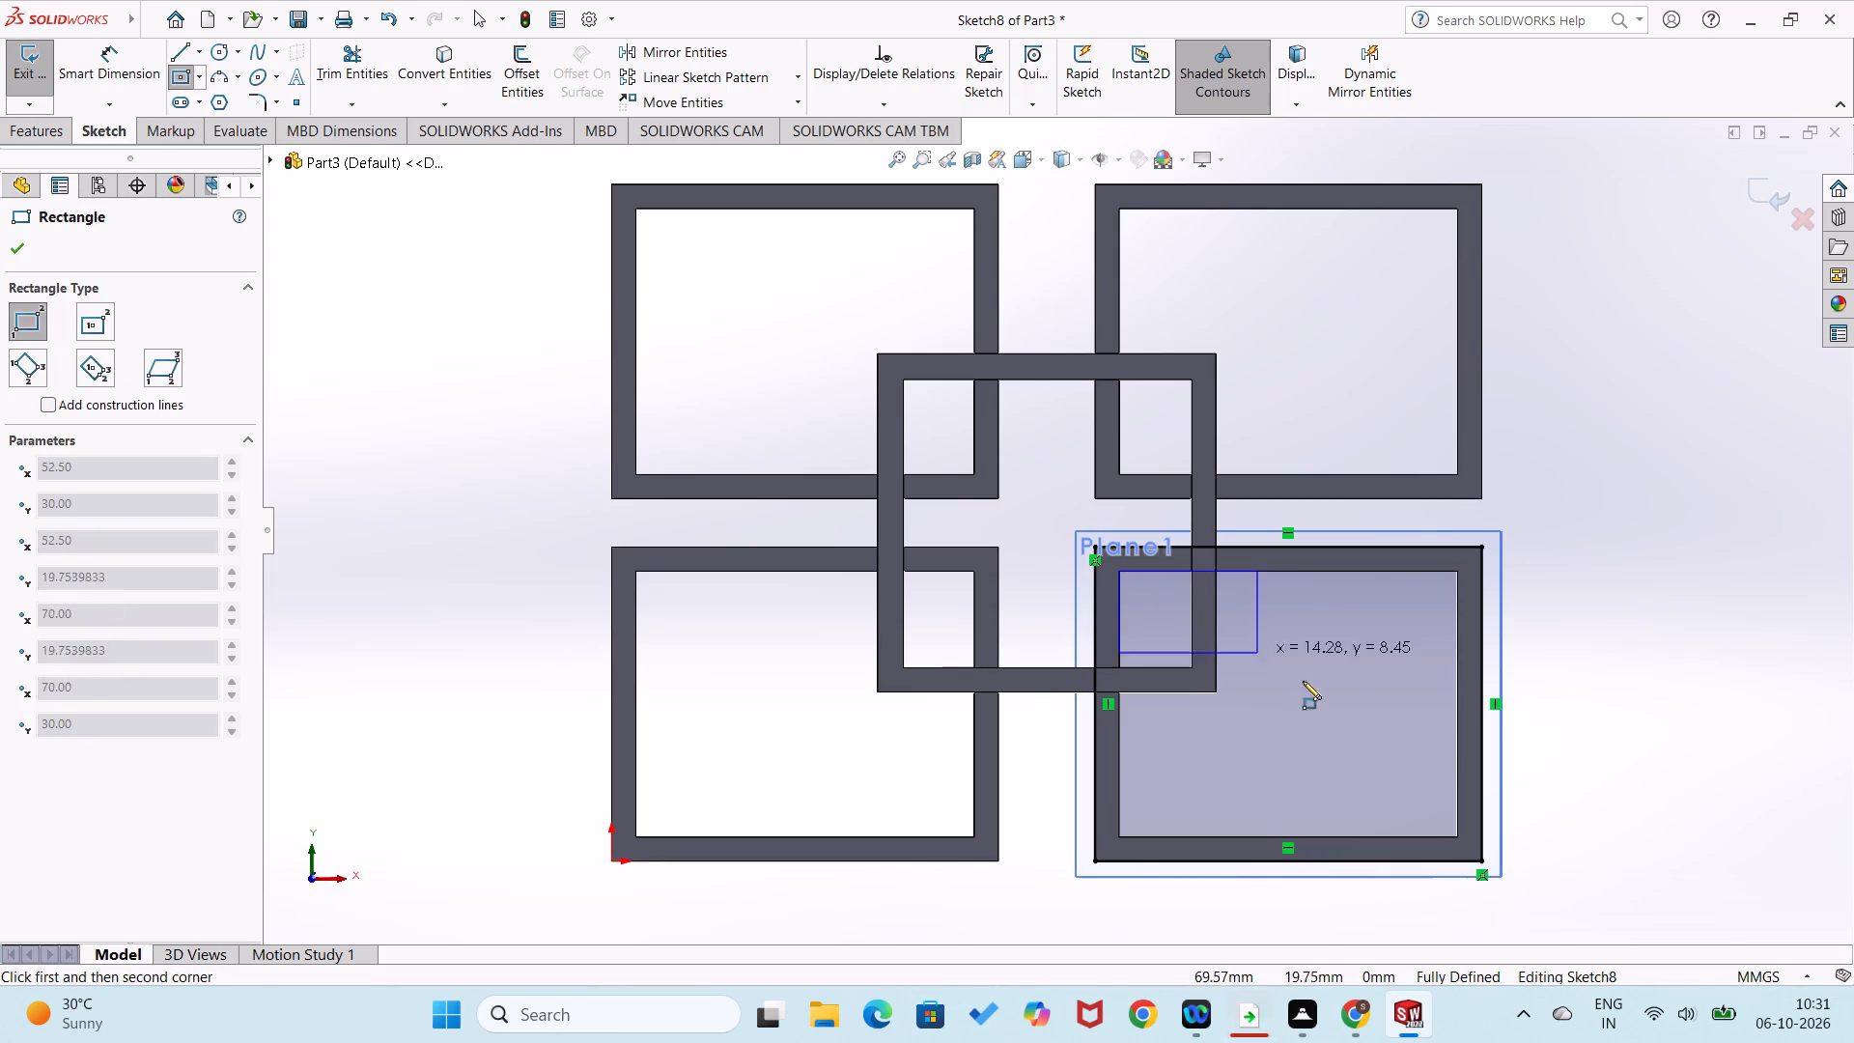
click(1460, 838)
right_drag(1541, 790, 1561, 587)
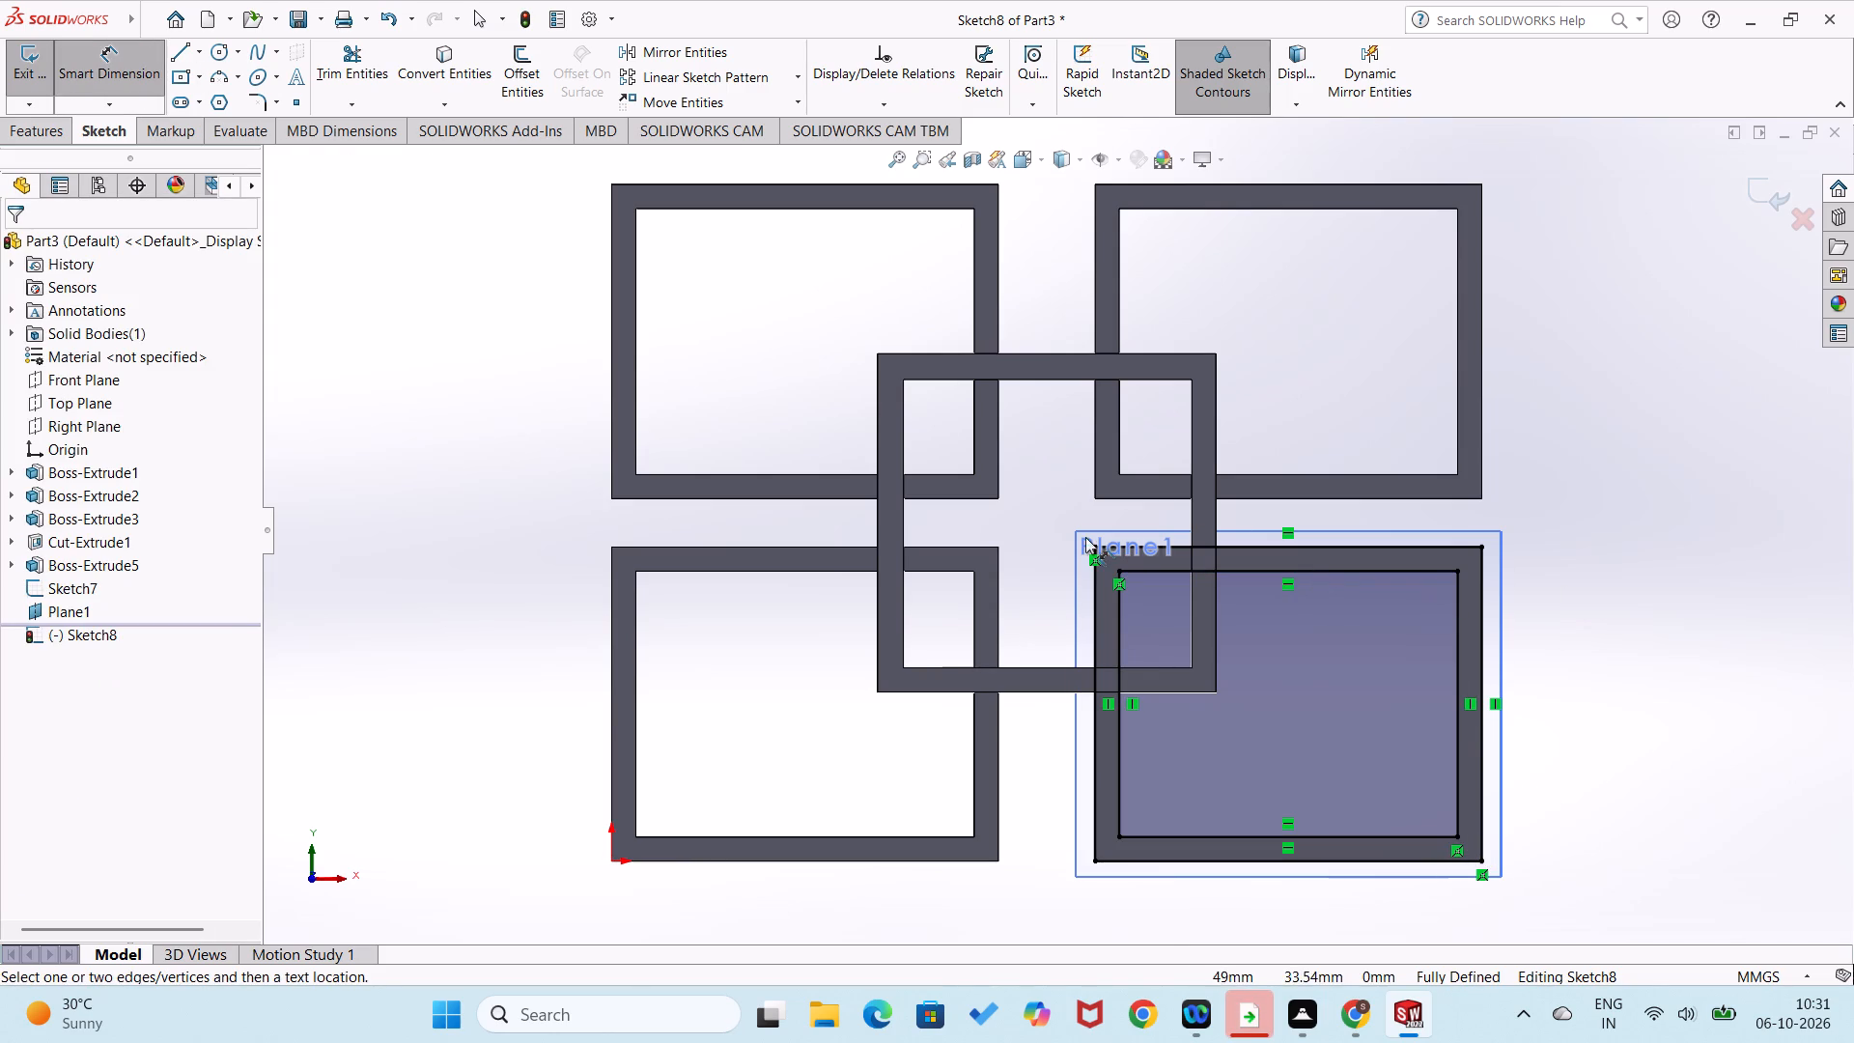
Extrude the rectangular ring on the rear plane 3 mm, merging the result.
middle_drag(1053, 509, 1017, 542)
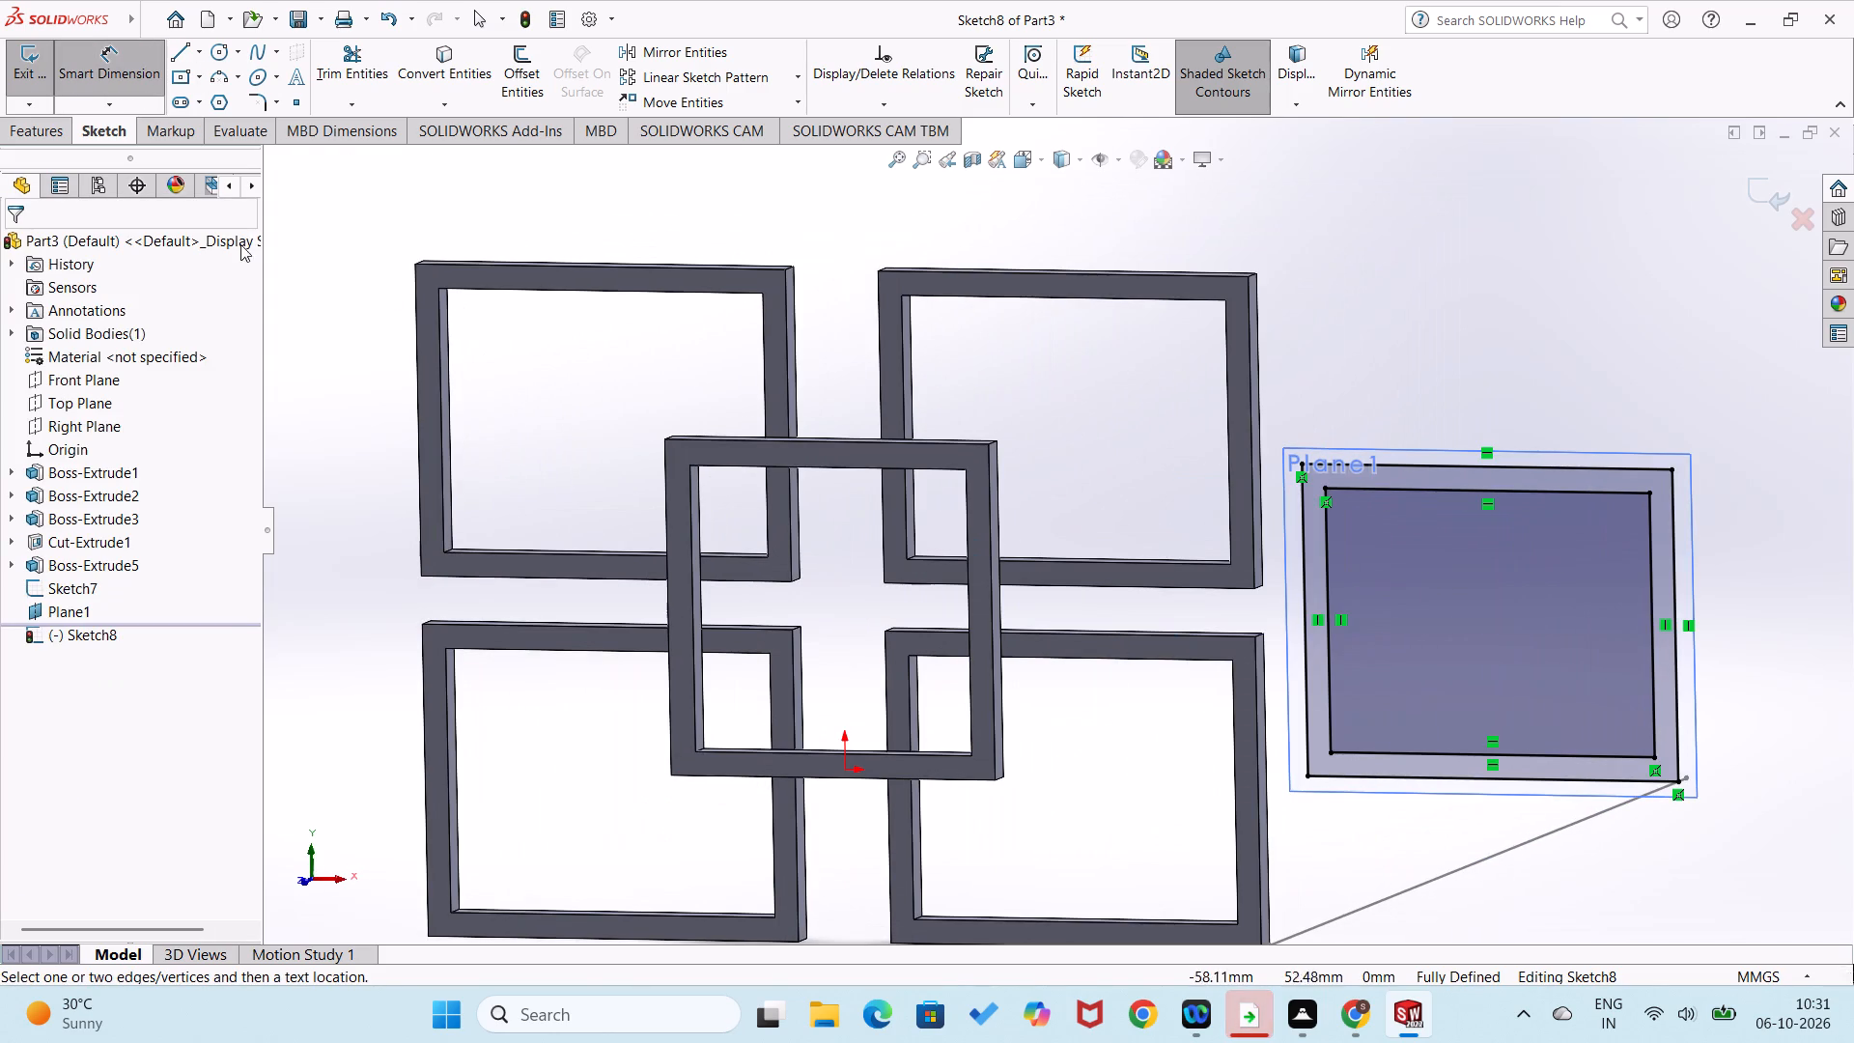
click(58, 141)
click(16, 83)
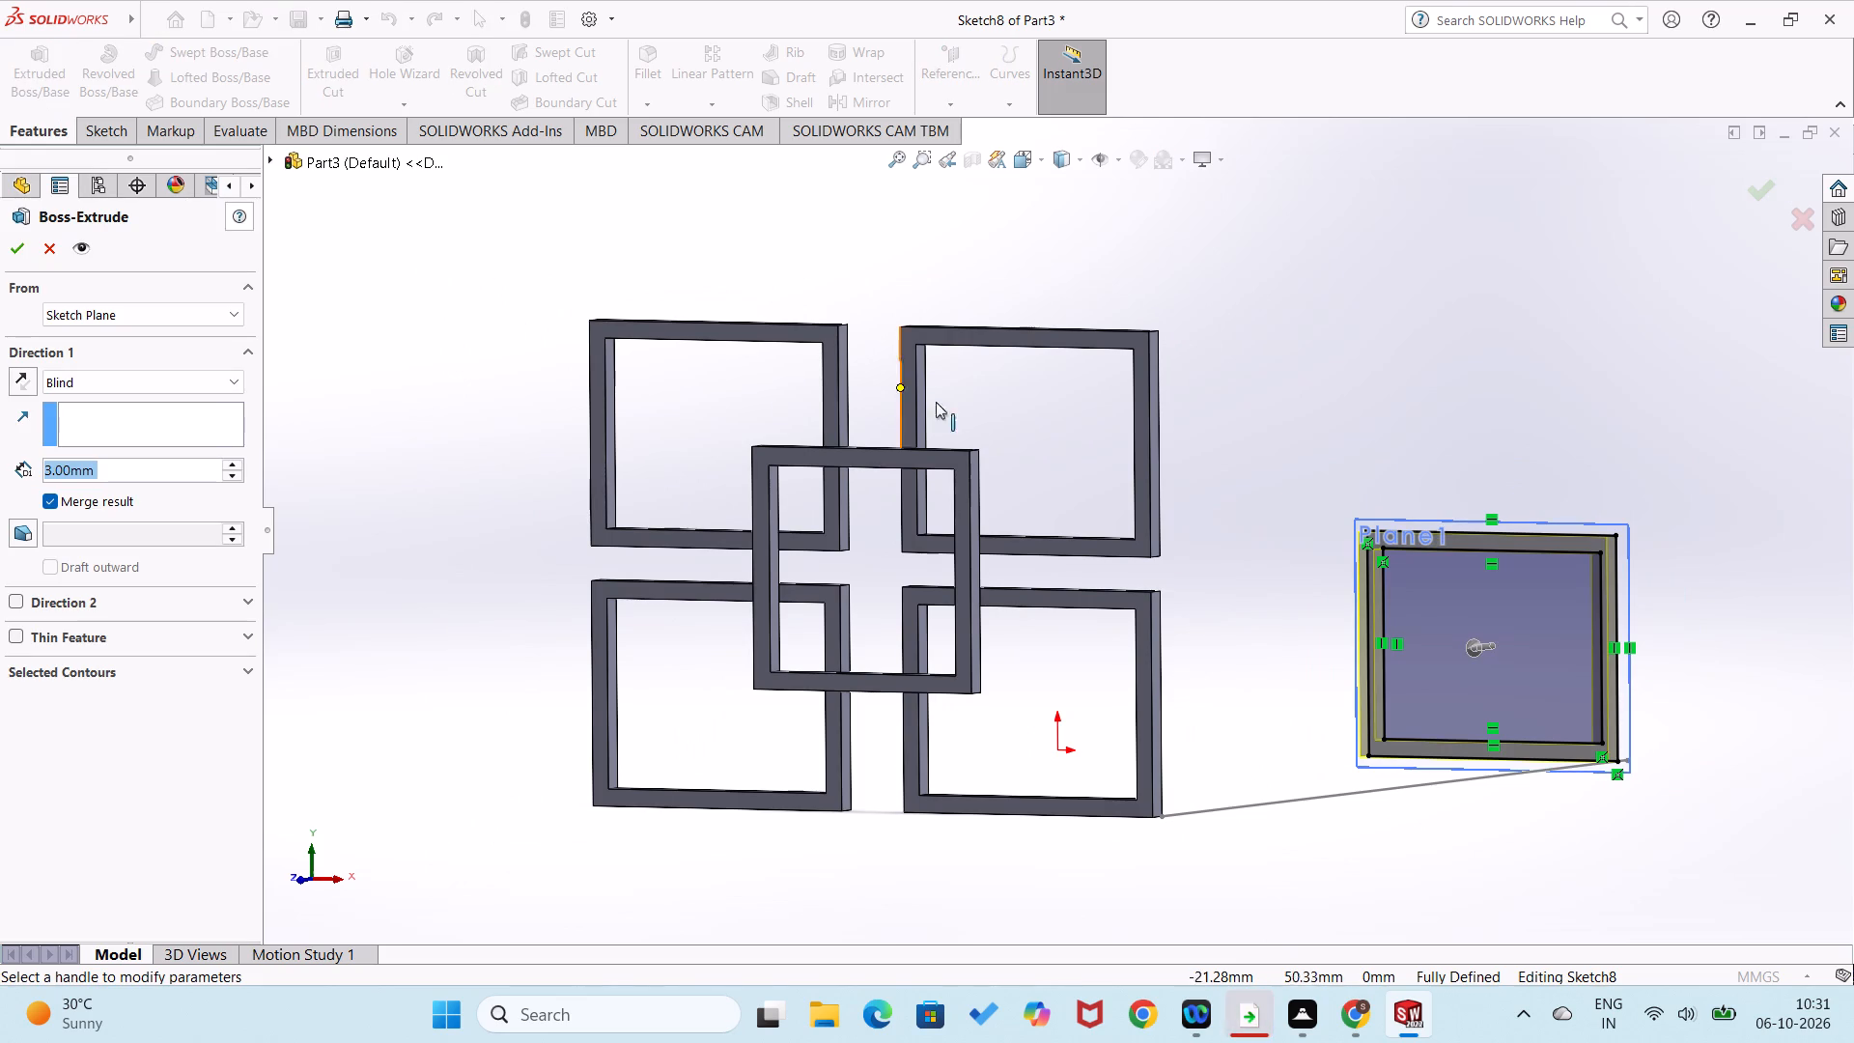
middle_drag(1223, 475, 1146, 521)
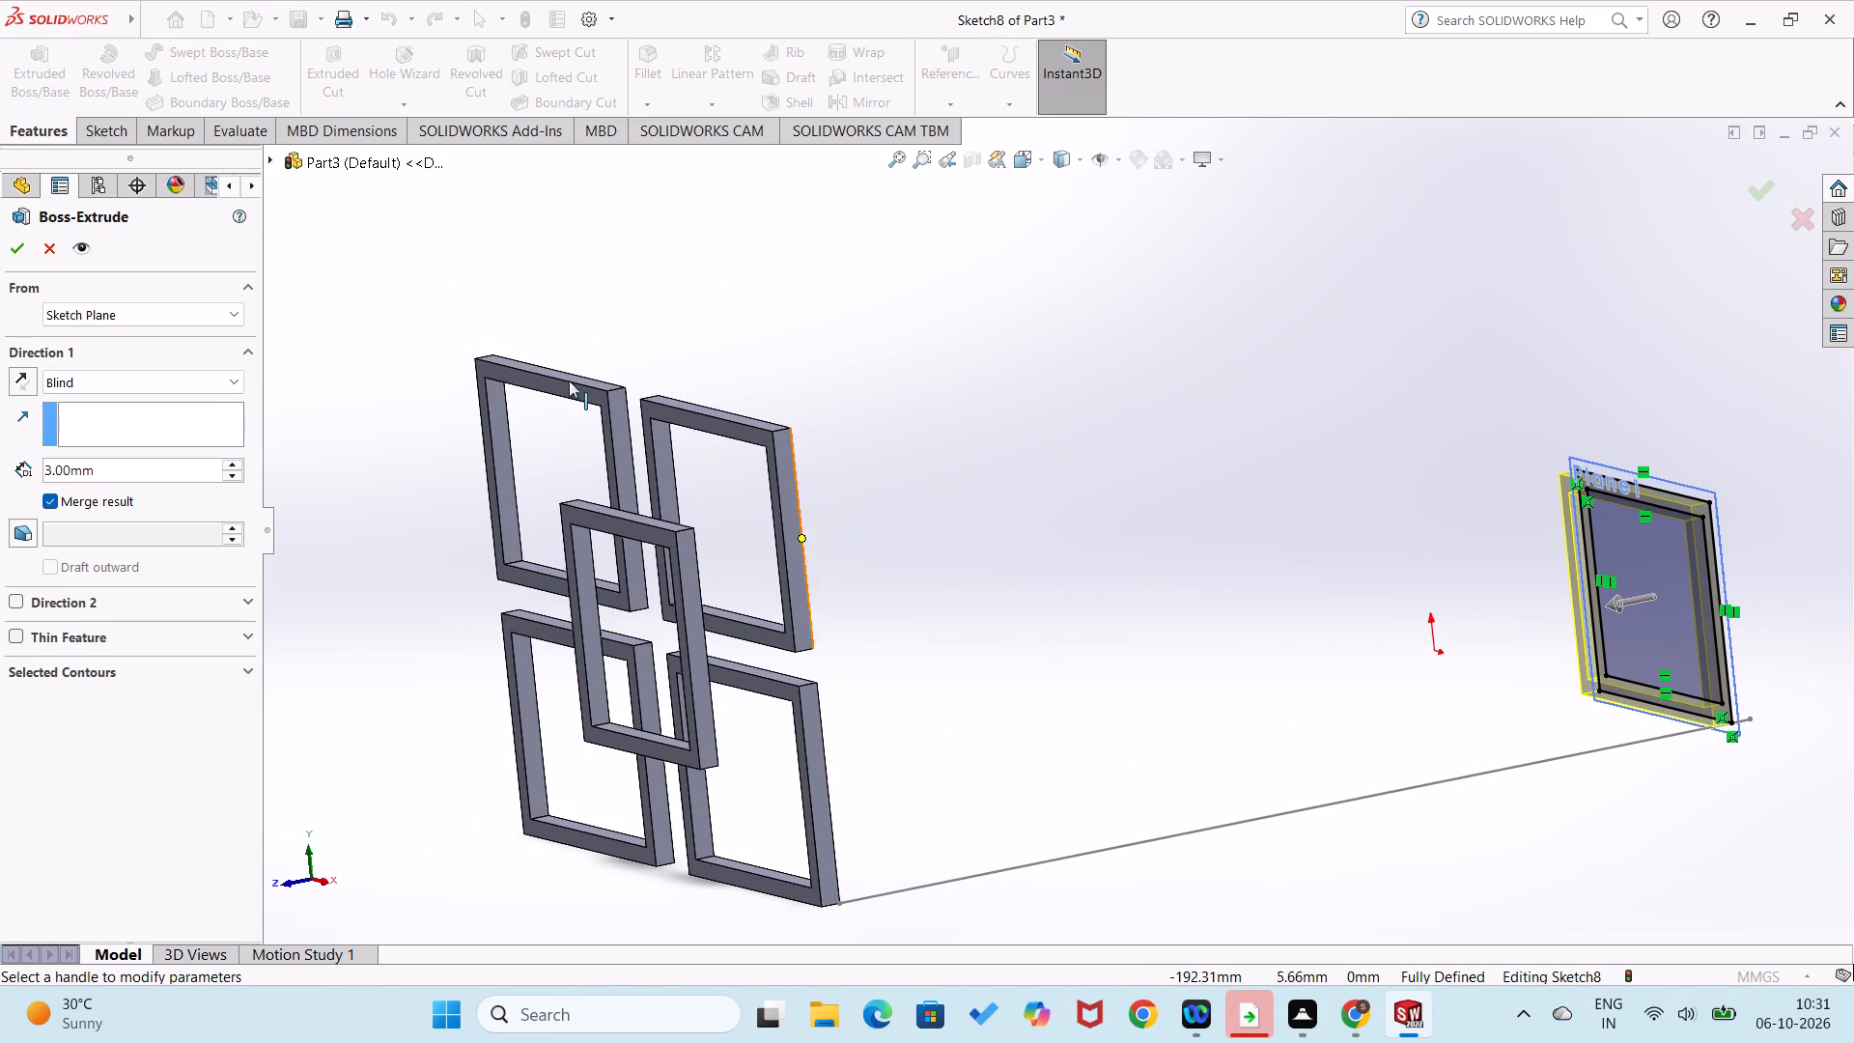
click(8, 236)
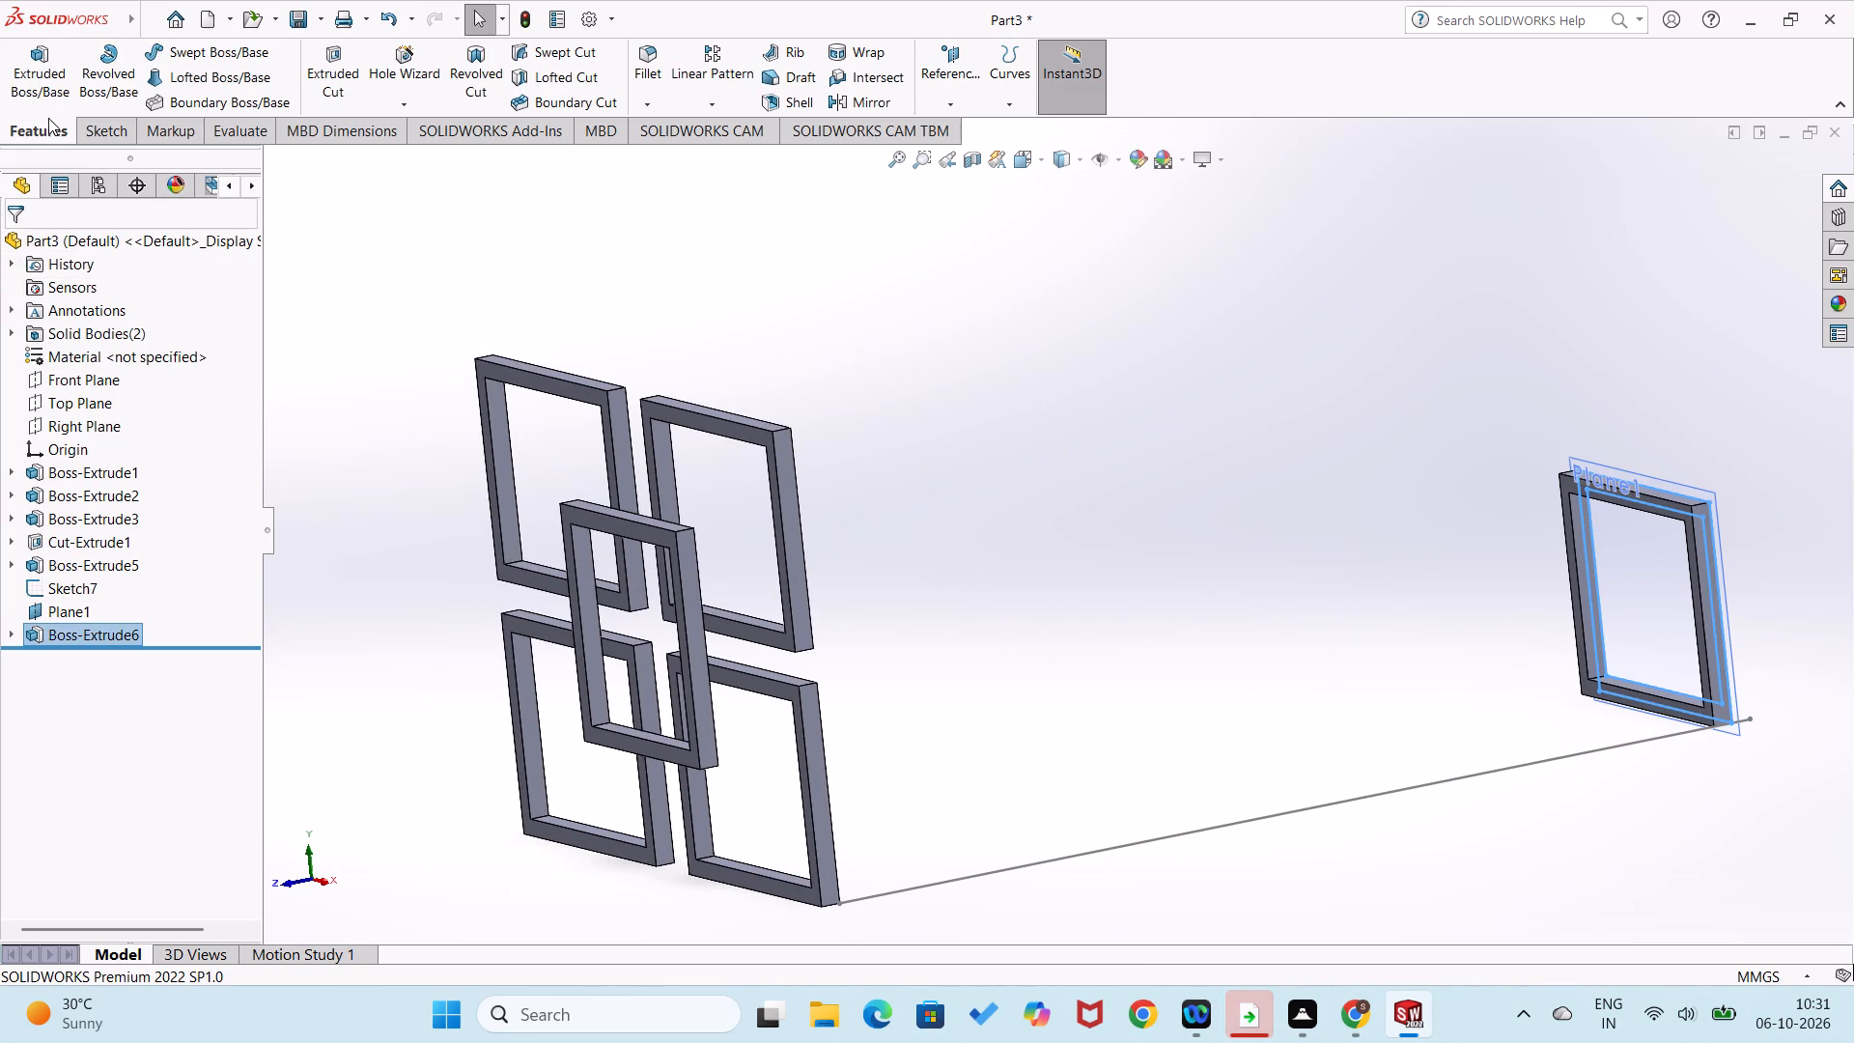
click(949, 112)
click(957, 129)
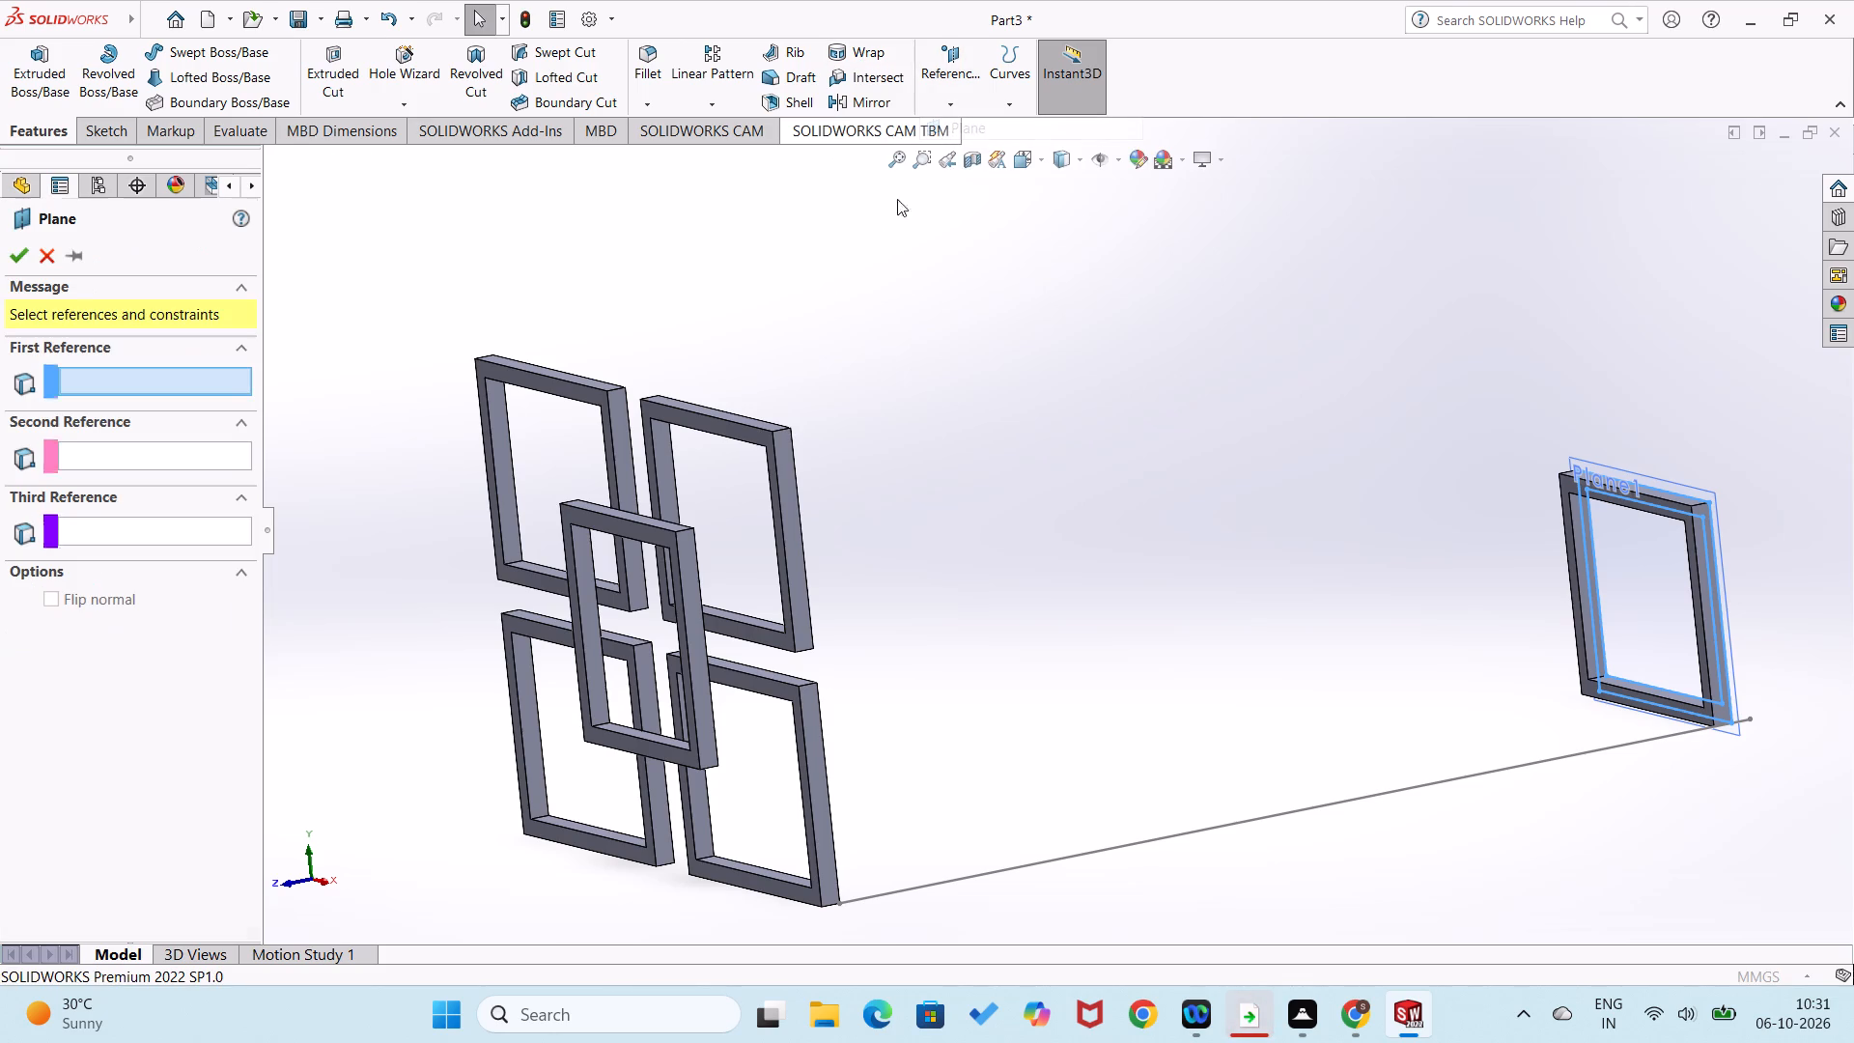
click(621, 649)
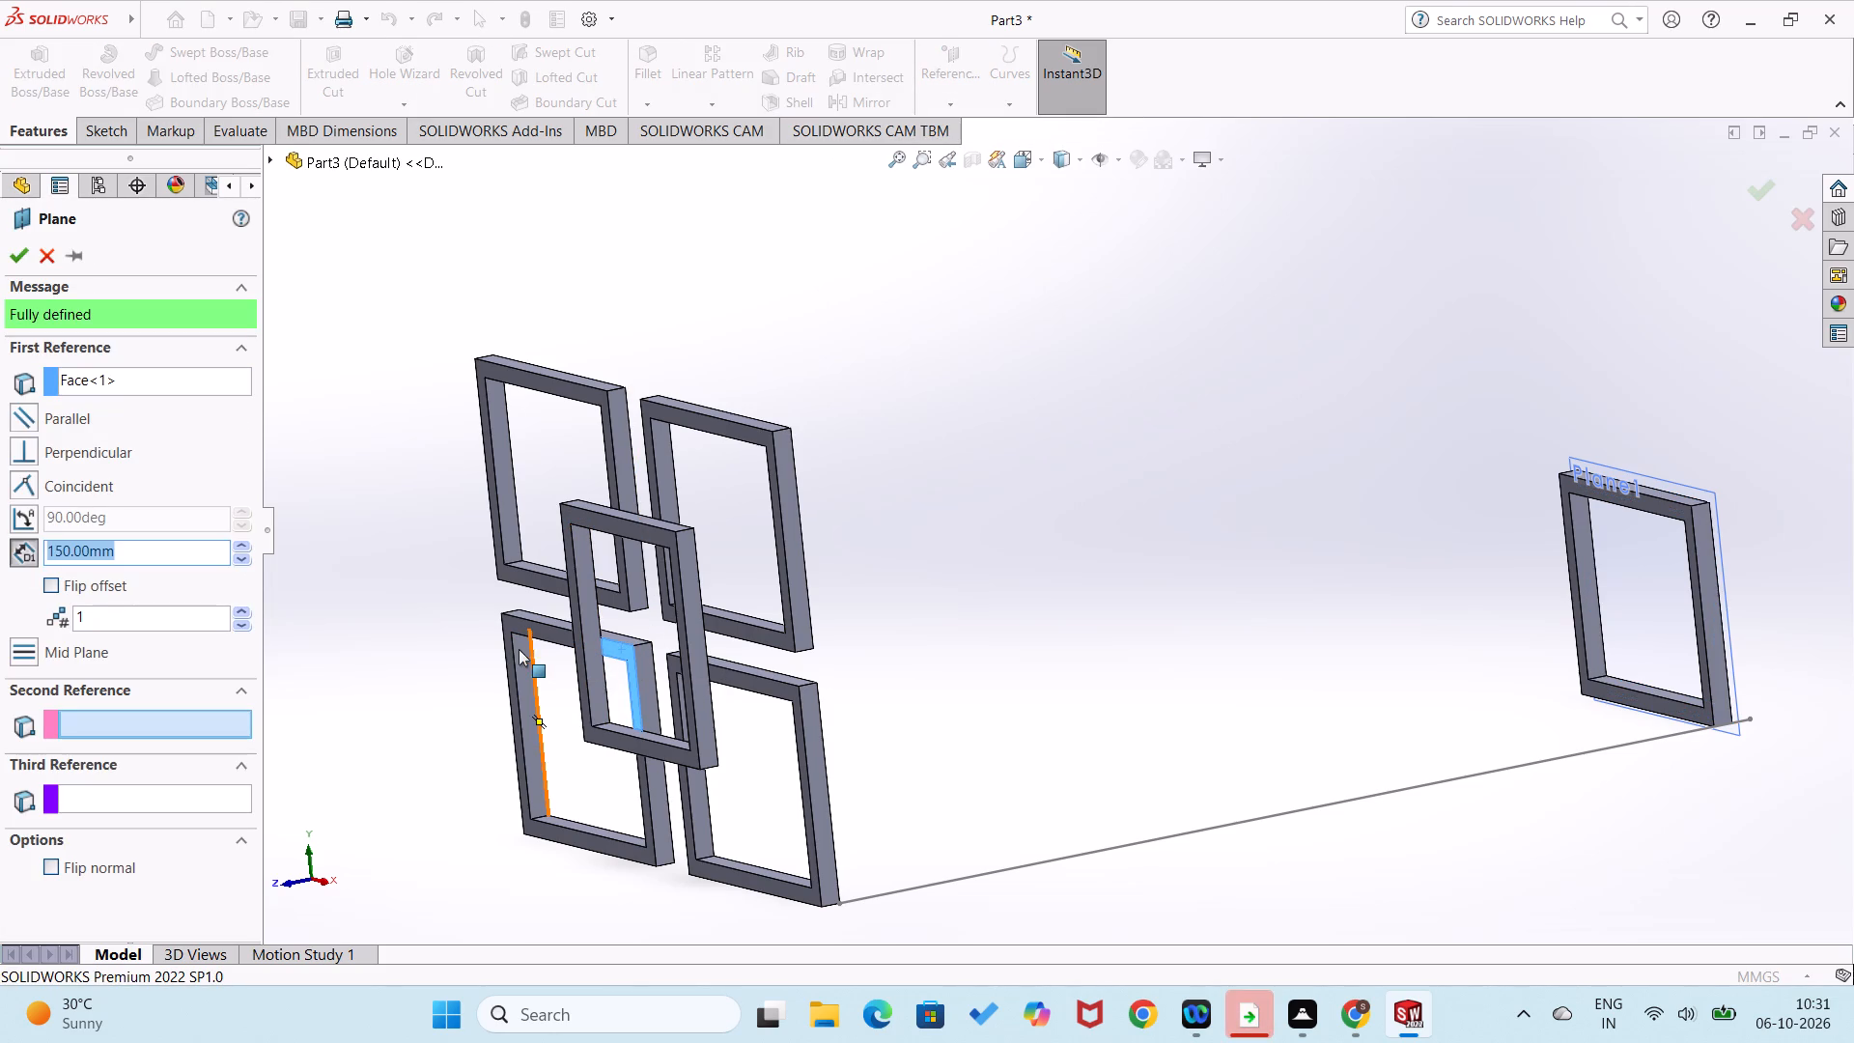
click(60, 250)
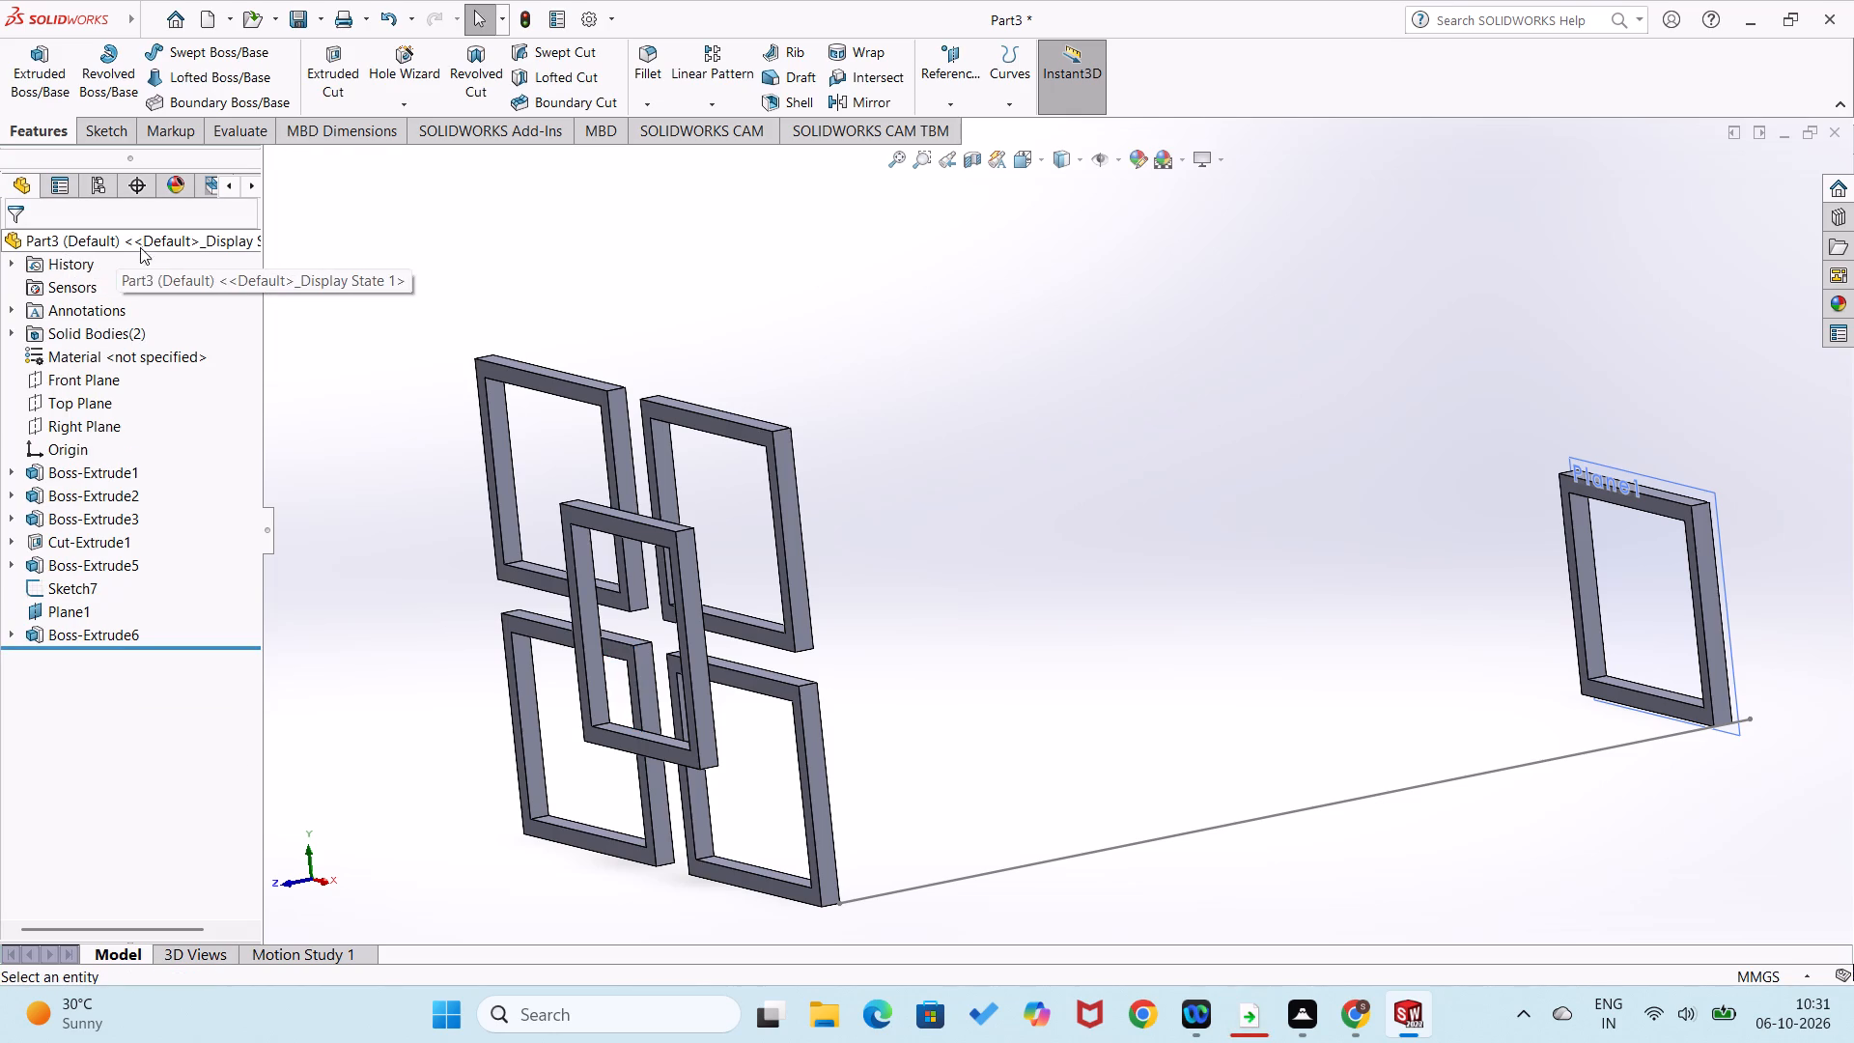
Create a reference plane offset 150 mm from the lower-left frame's front face, flipped to lie behind the frames.
click(955, 107)
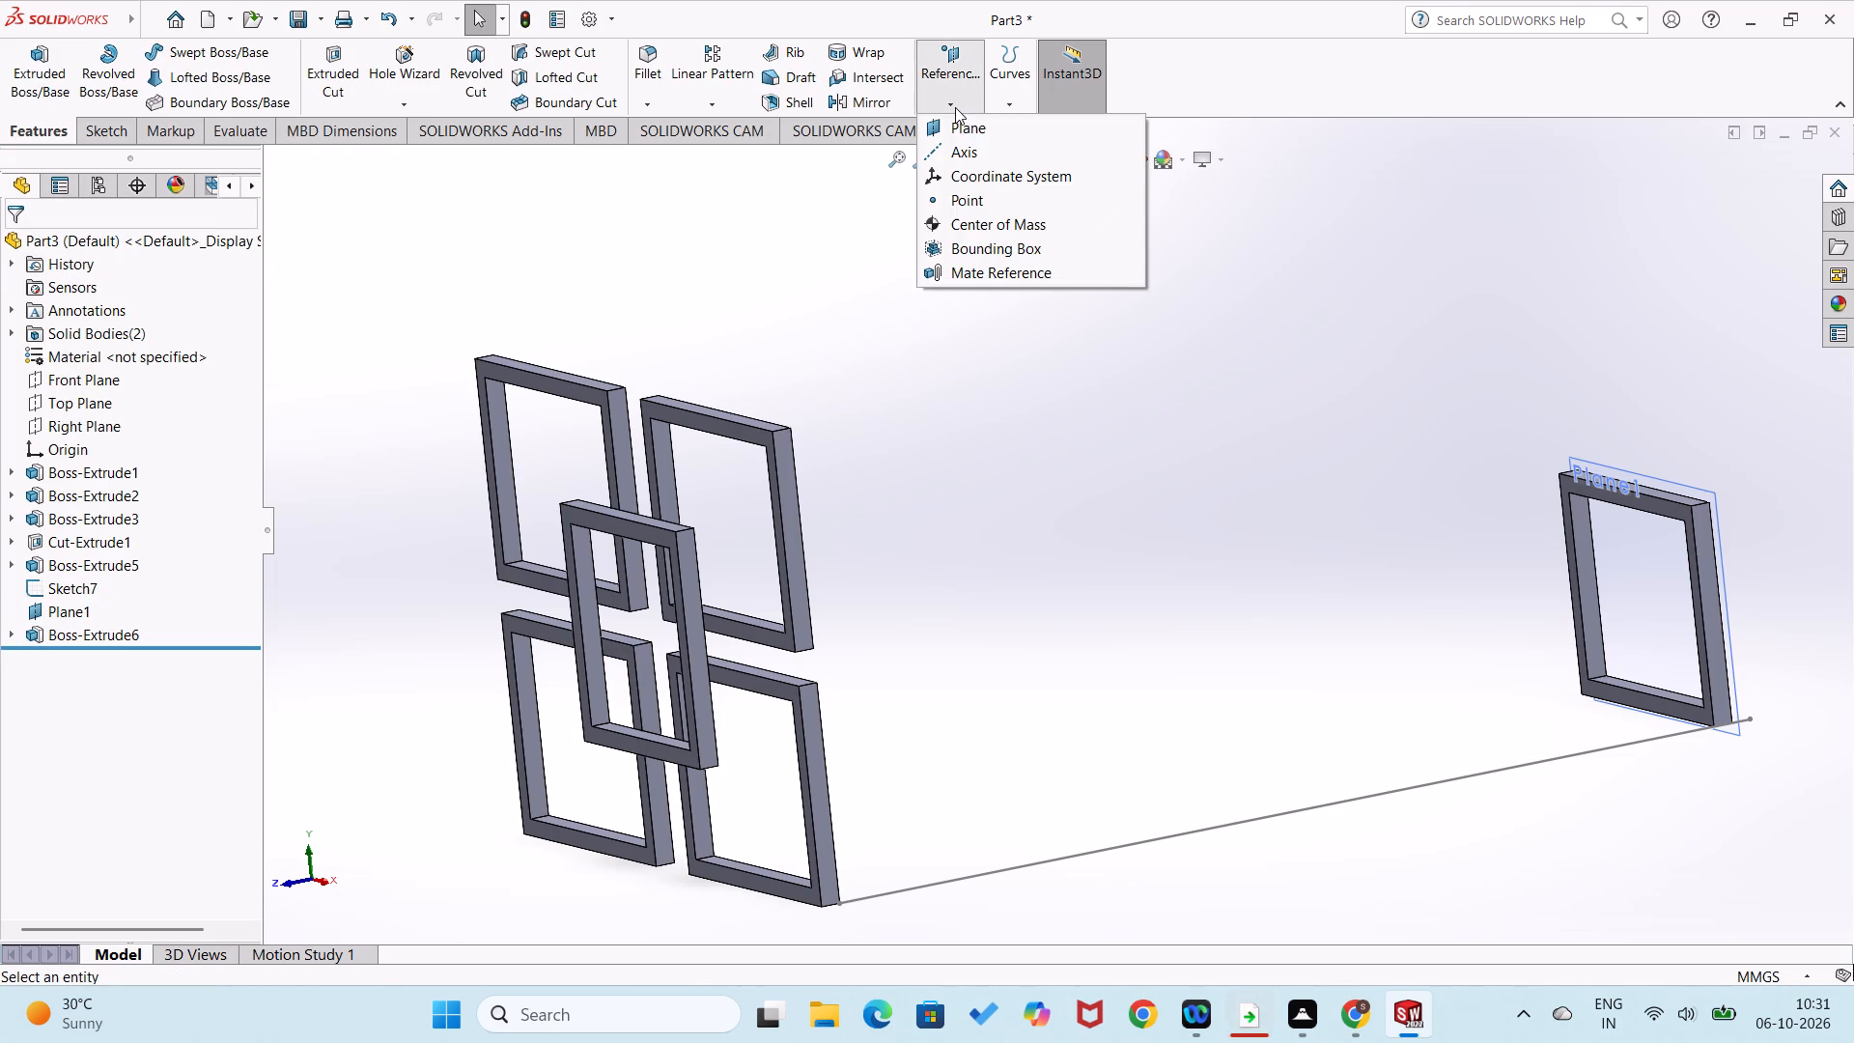
click(969, 121)
scroll(479, 571, down, 4)
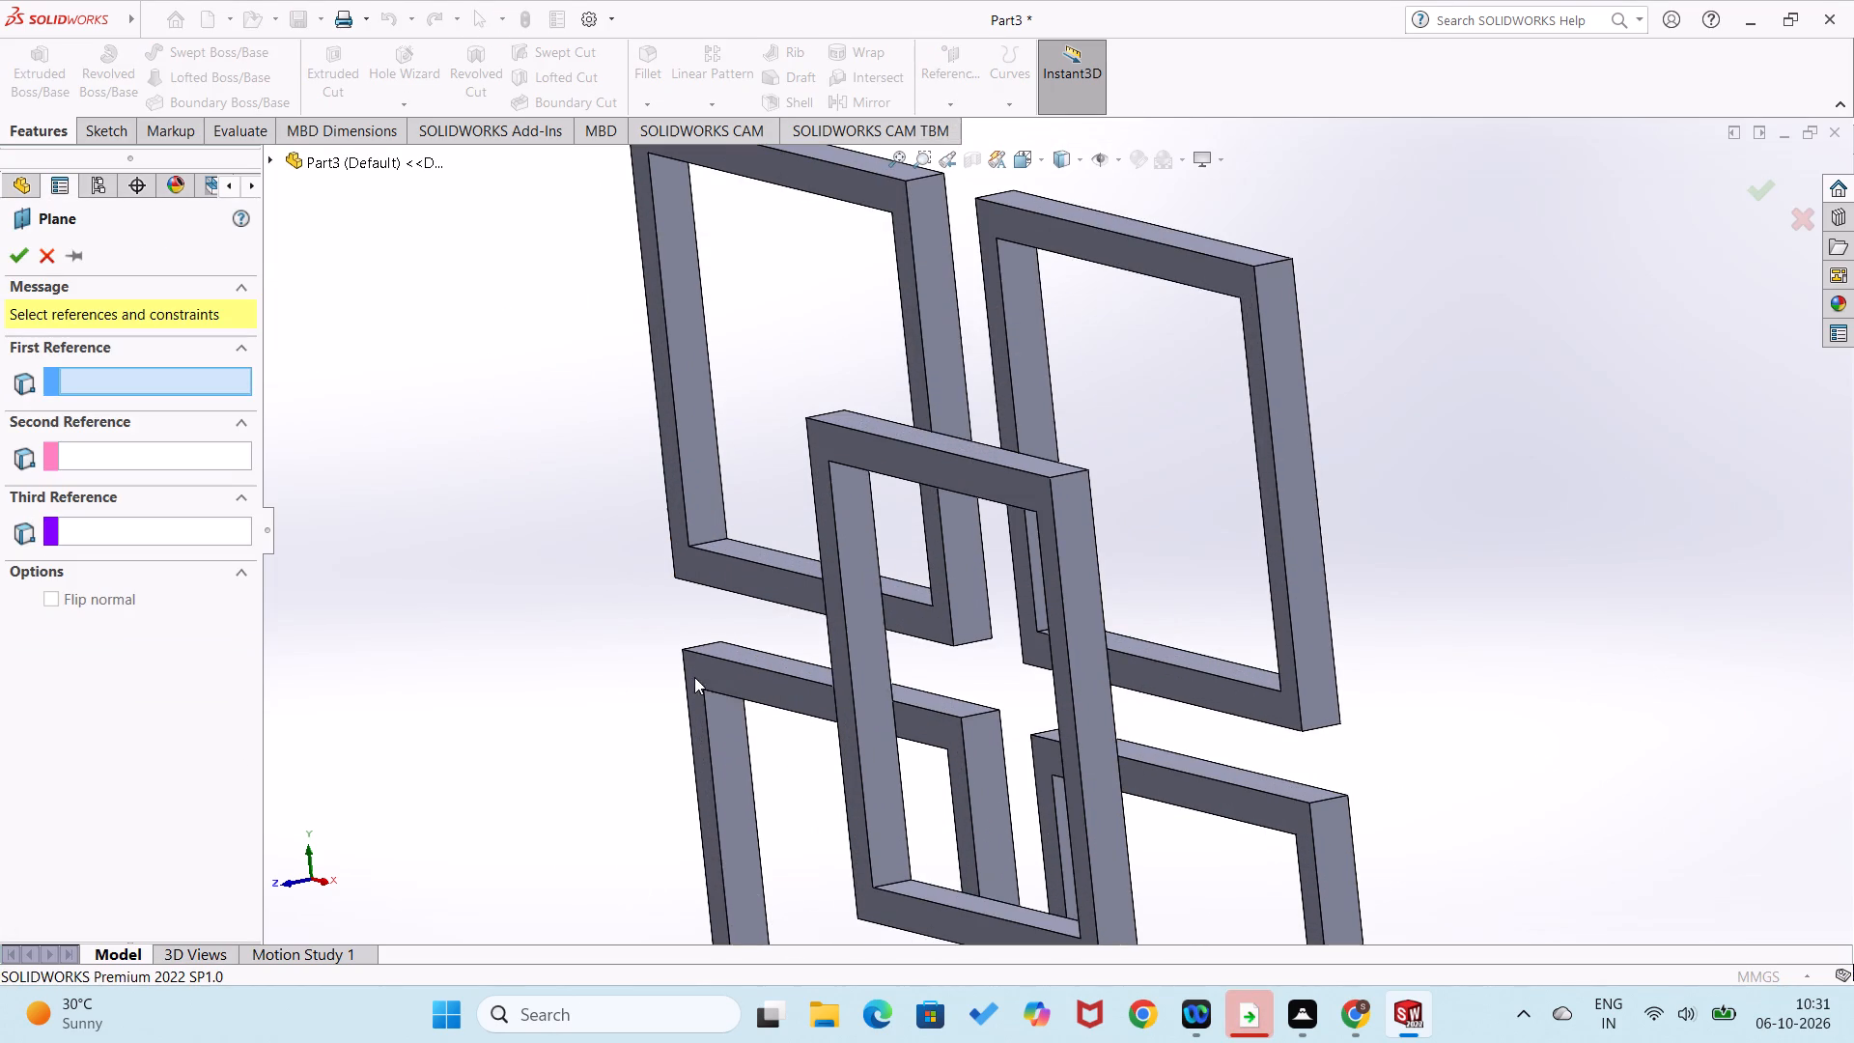
click(714, 675)
scroll(441, 597, up, 2)
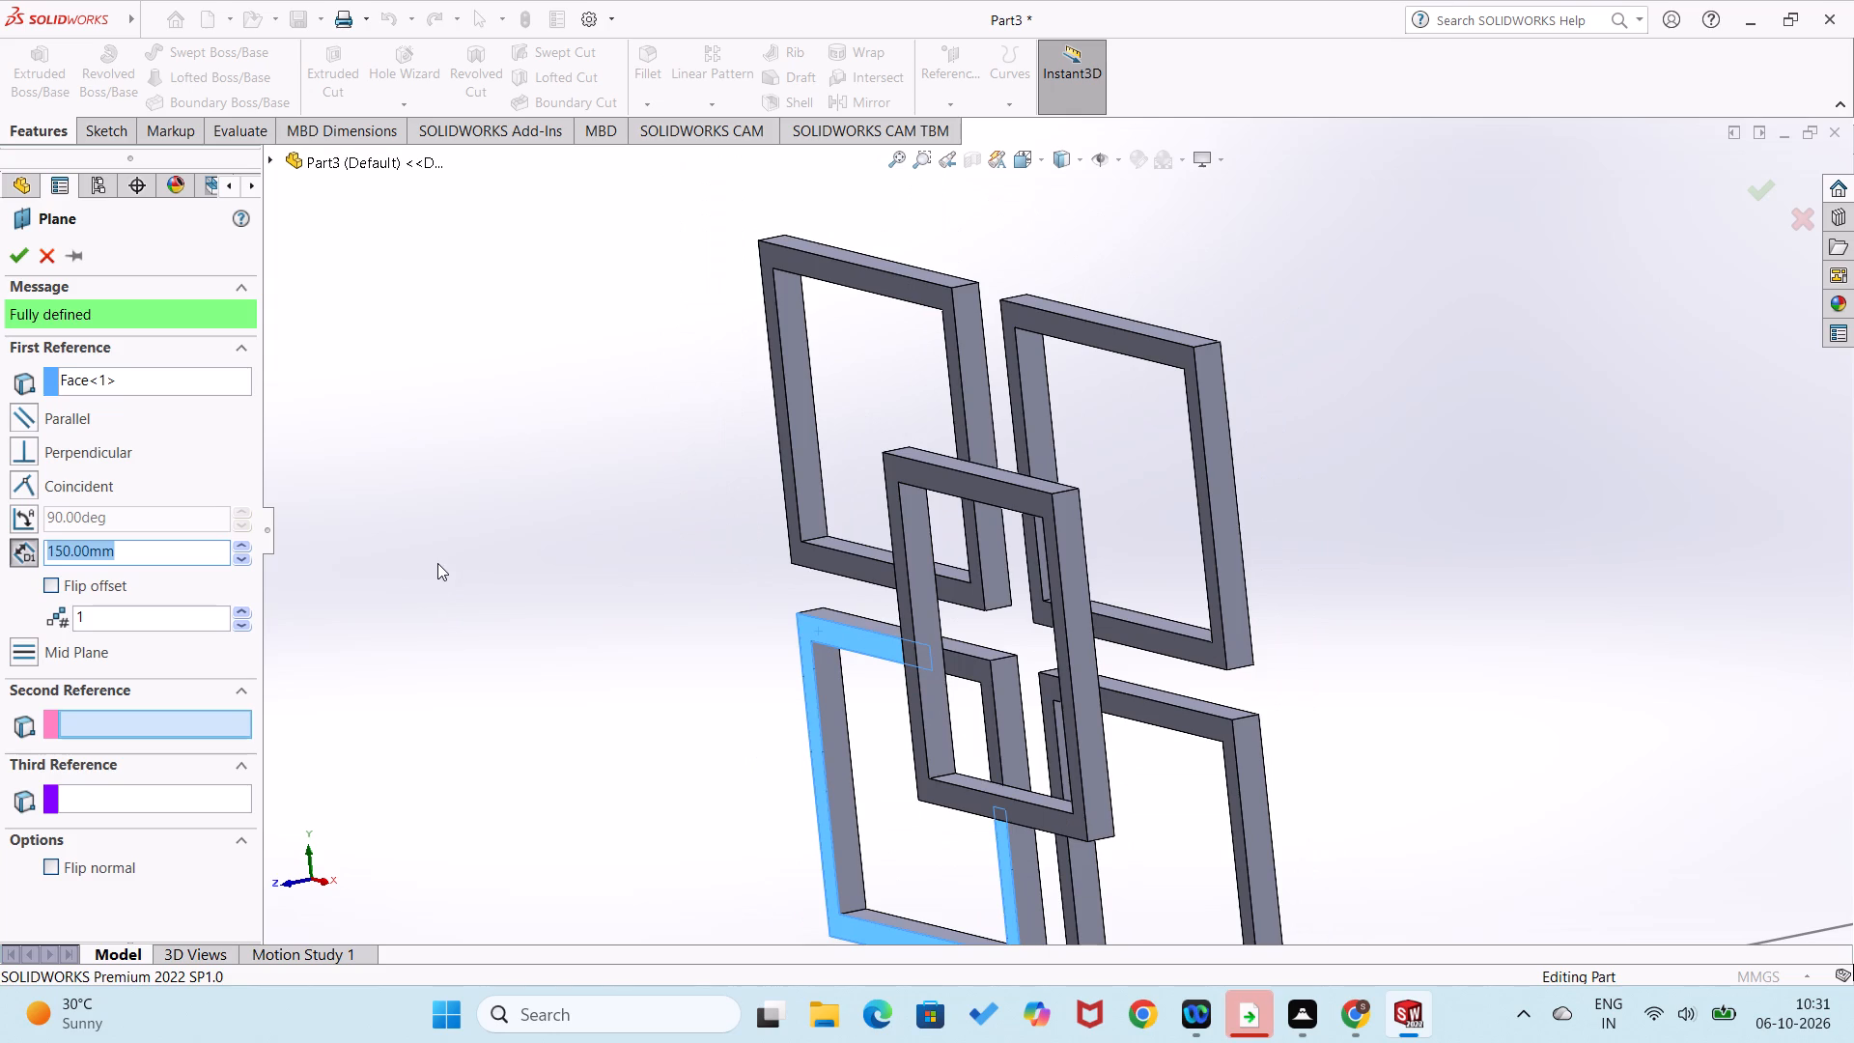
click(45, 578)
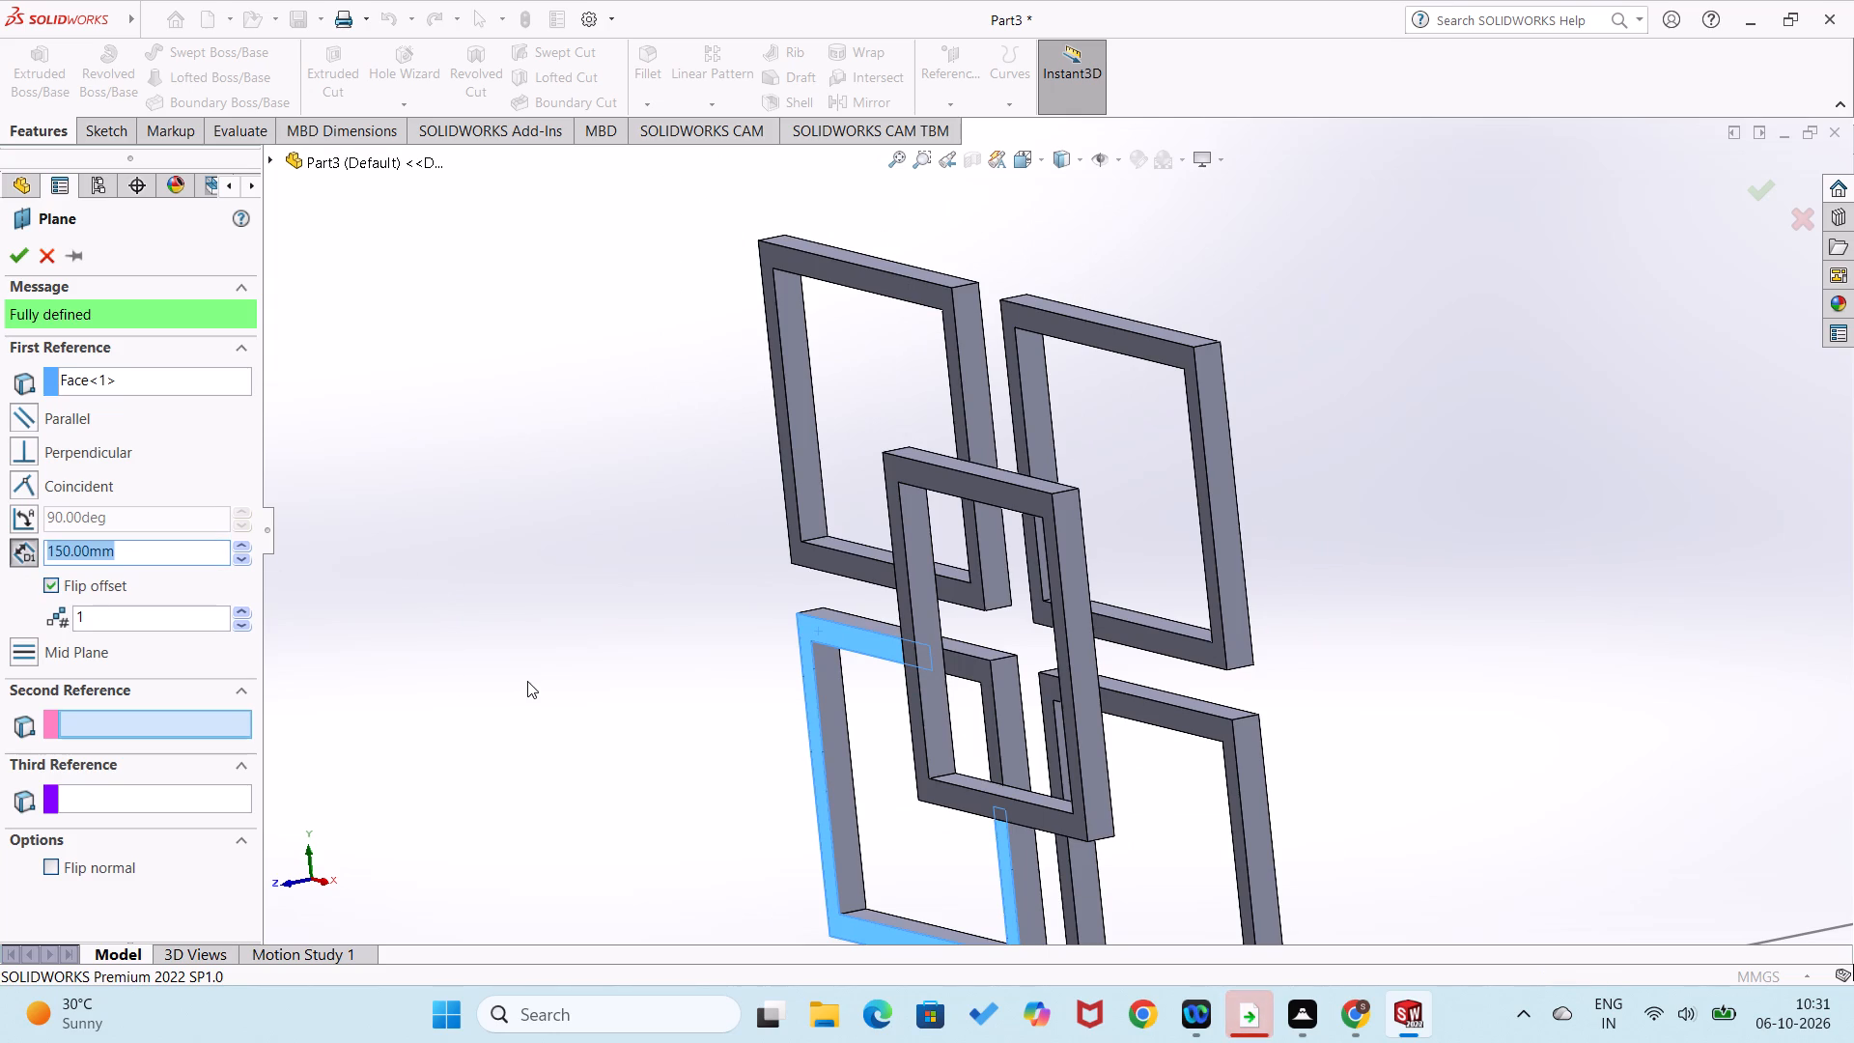
scroll(527, 681, up, 4)
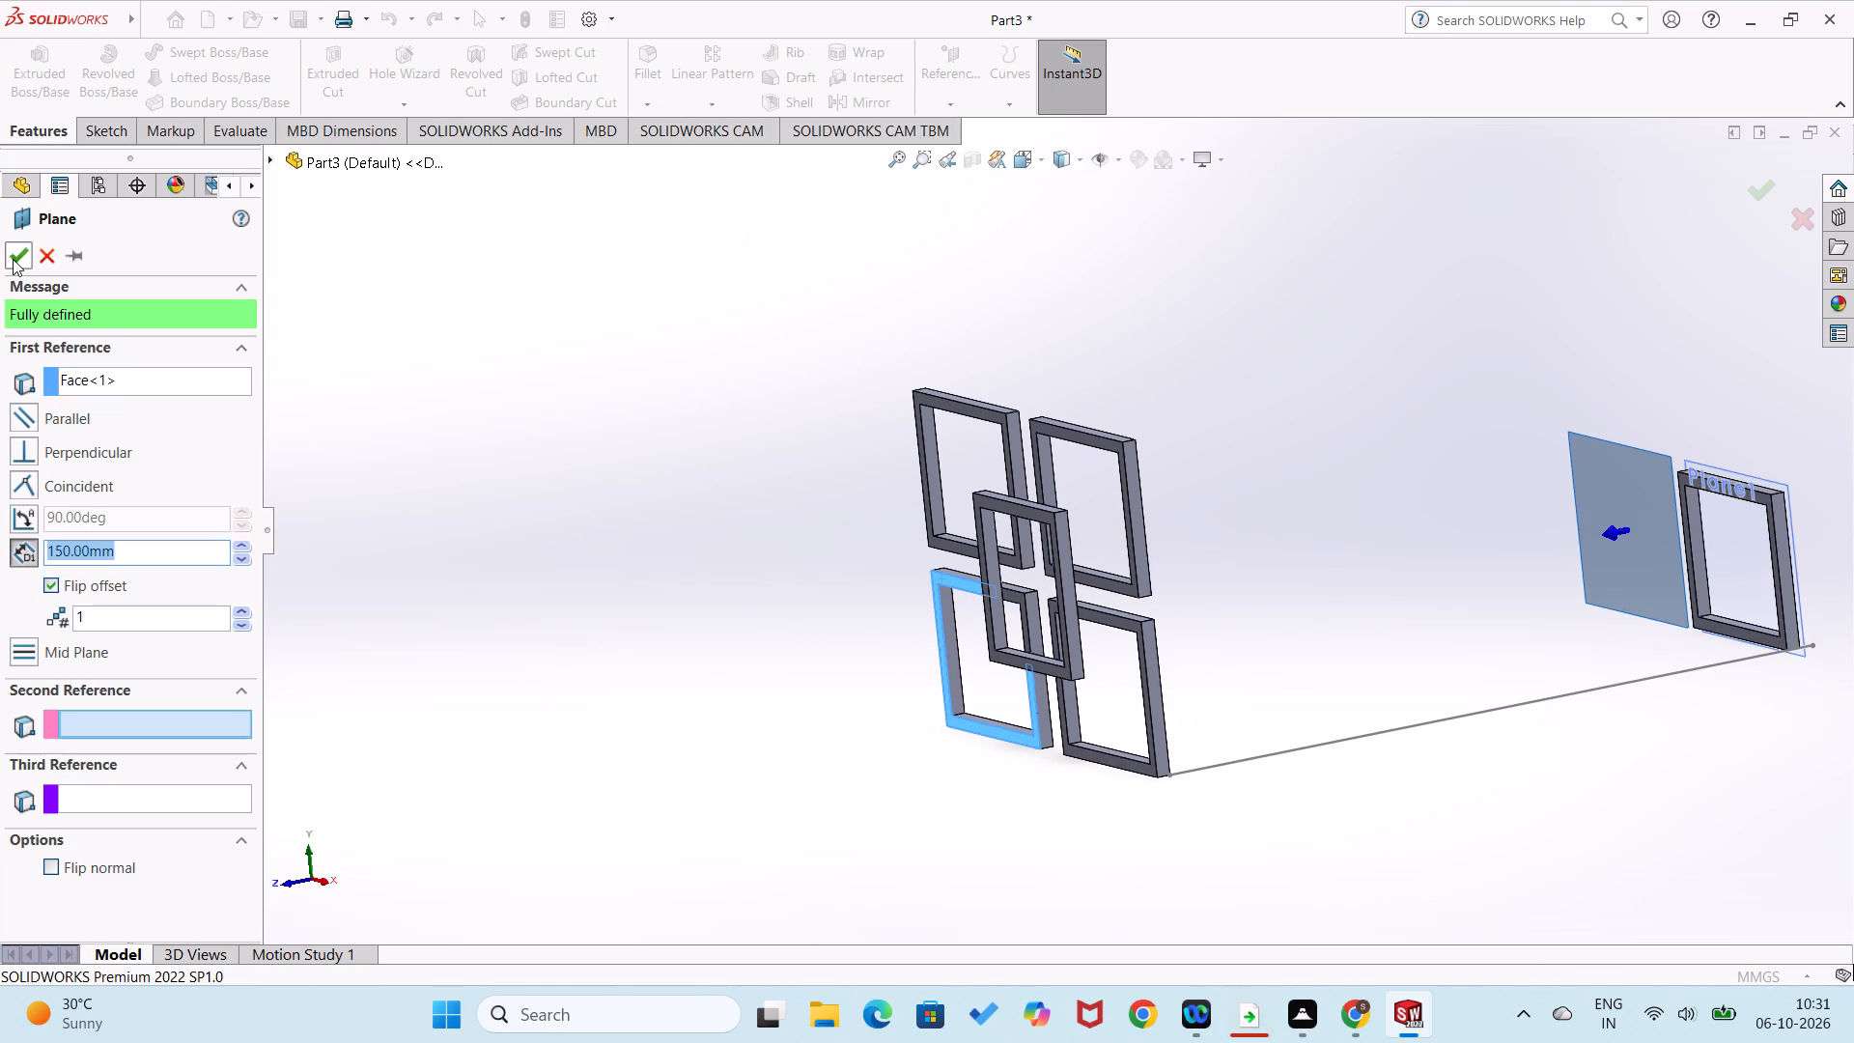
click(13, 259)
click(1284, 520)
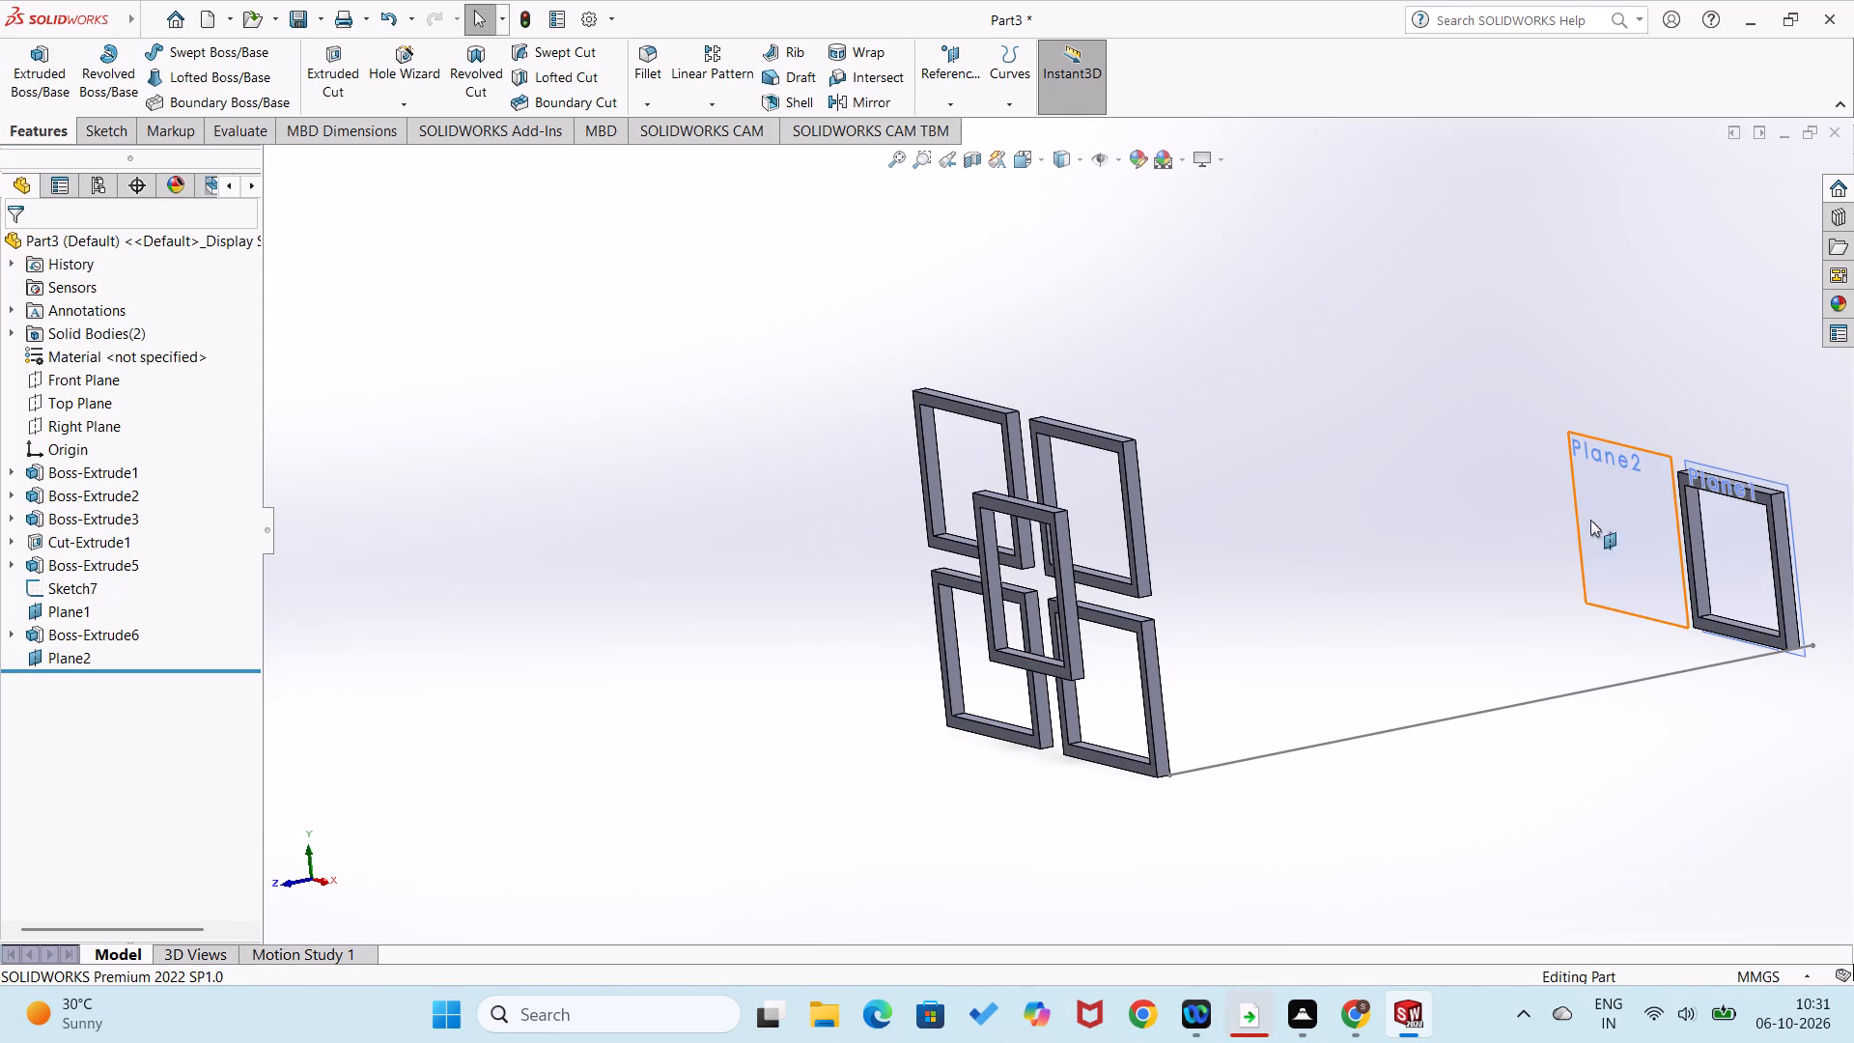
Start a sketch on the new rear plane and draw a 40 × 32.5 mm rectangle matching the lower-left frame's outer outline.
right_click(1643, 517)
click(1695, 487)
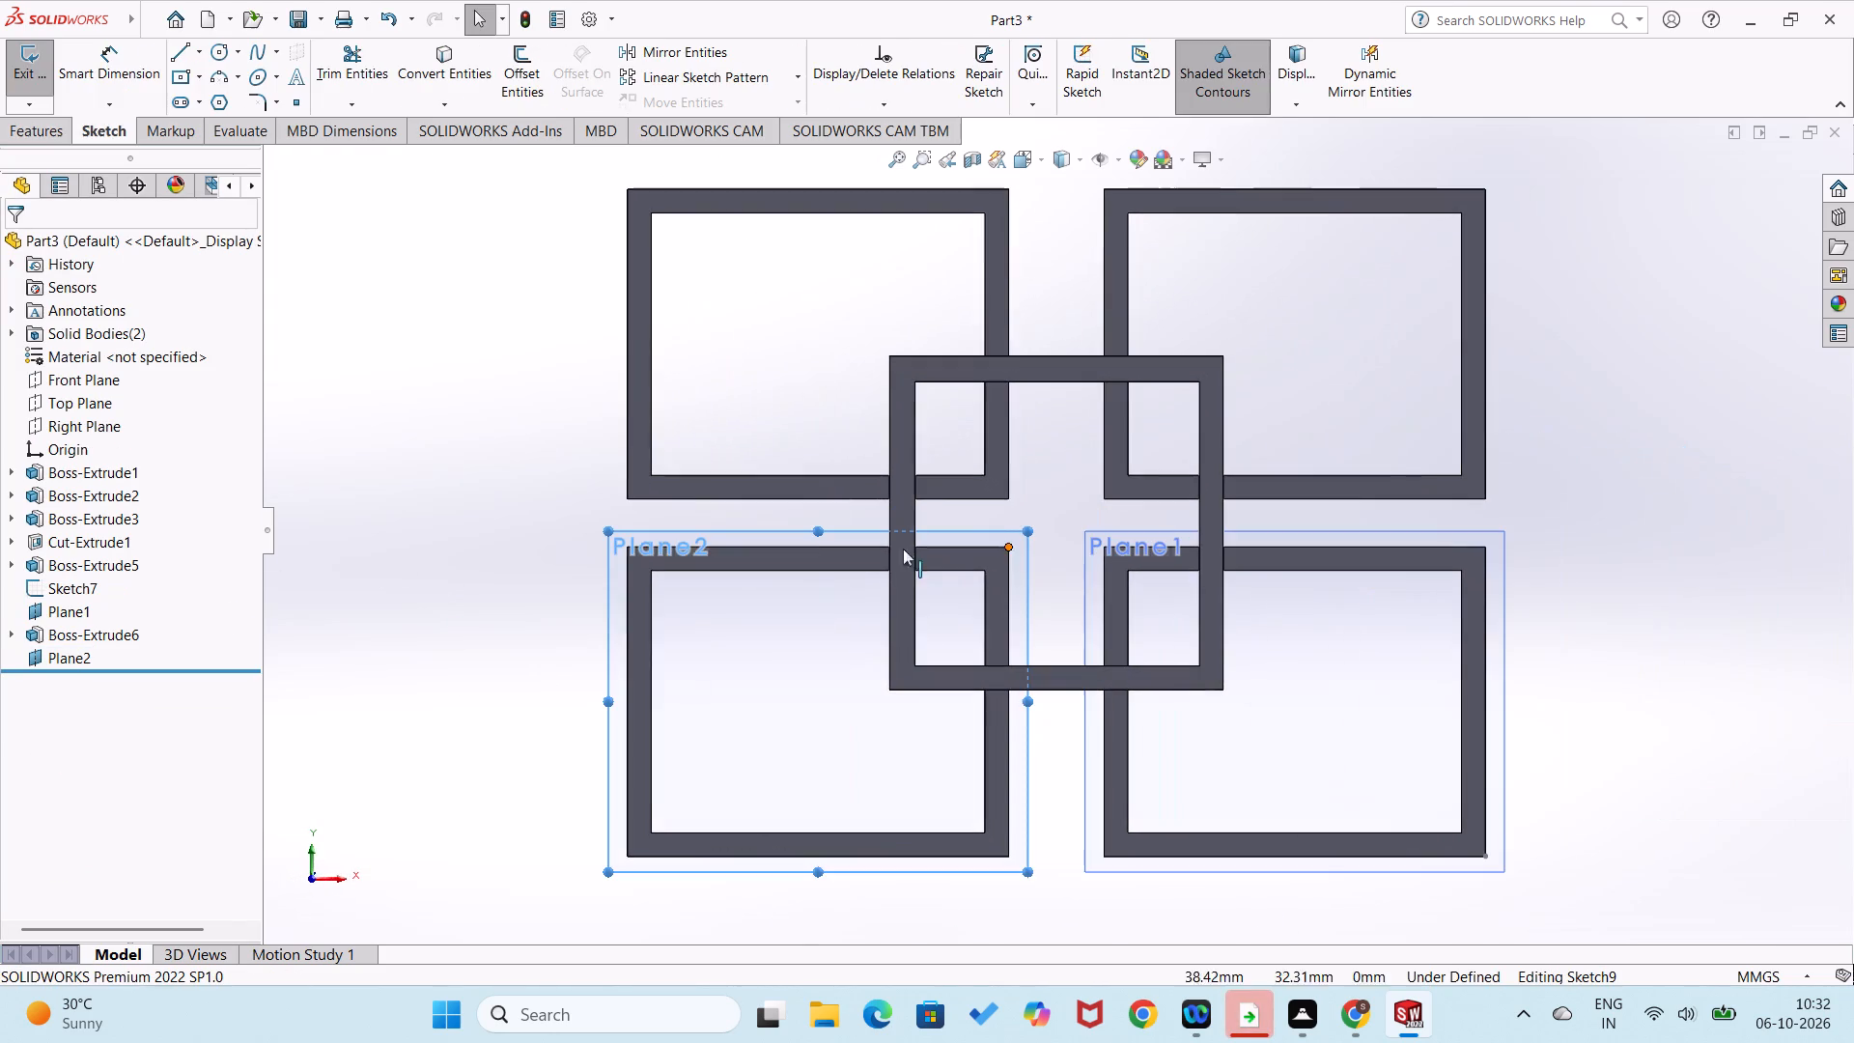
click(491, 500)
right_drag(497, 450, 474, 603)
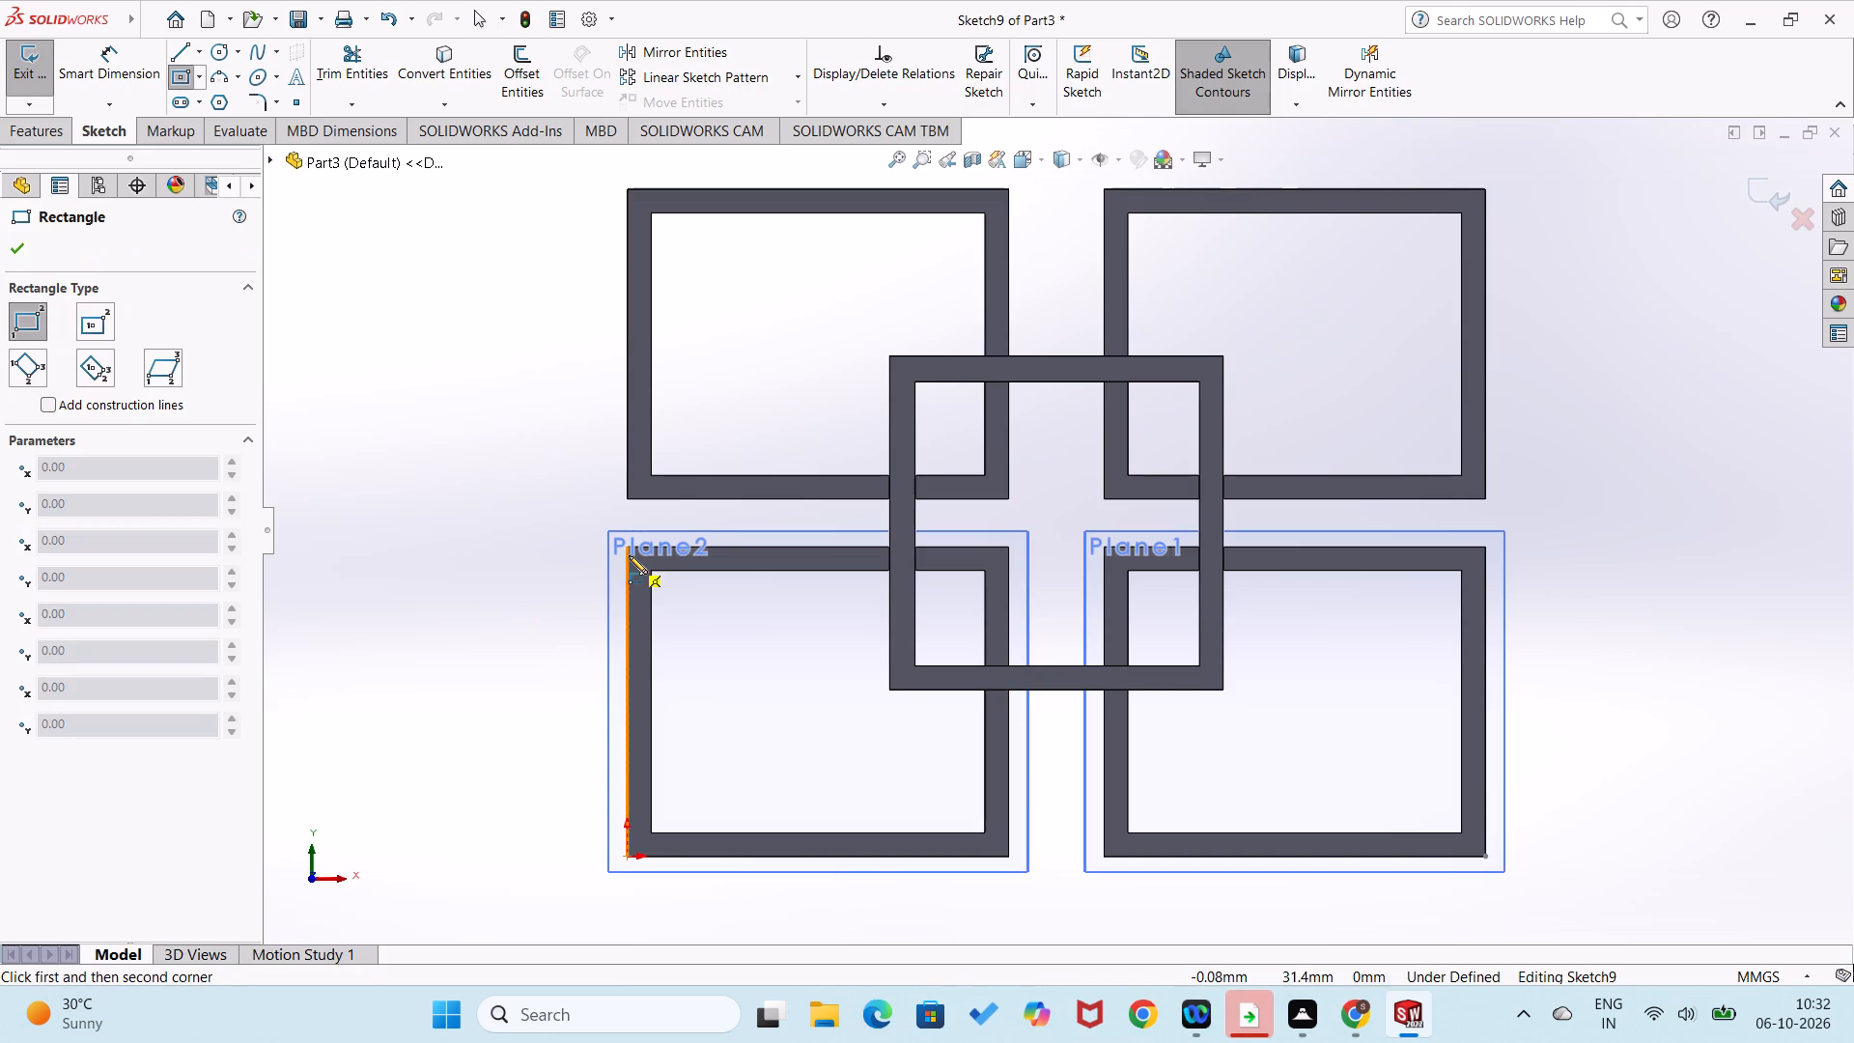
click(627, 546)
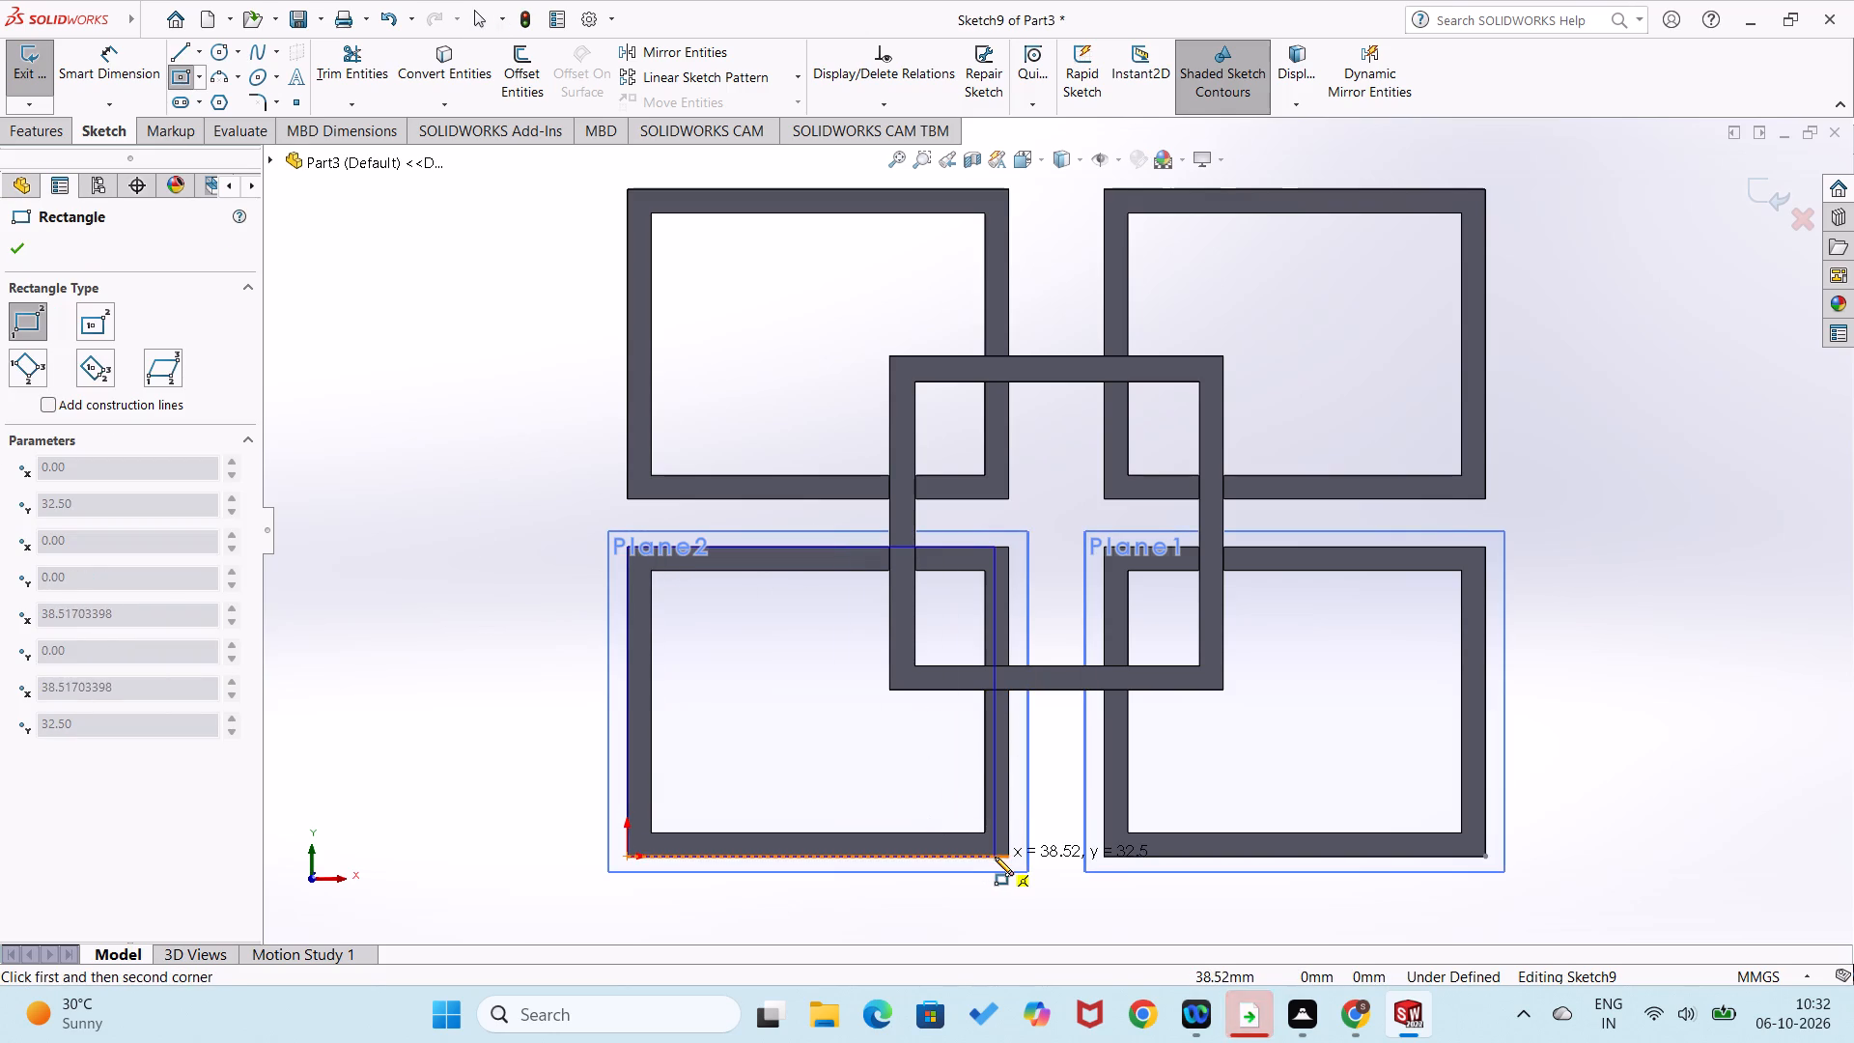
click(1010, 856)
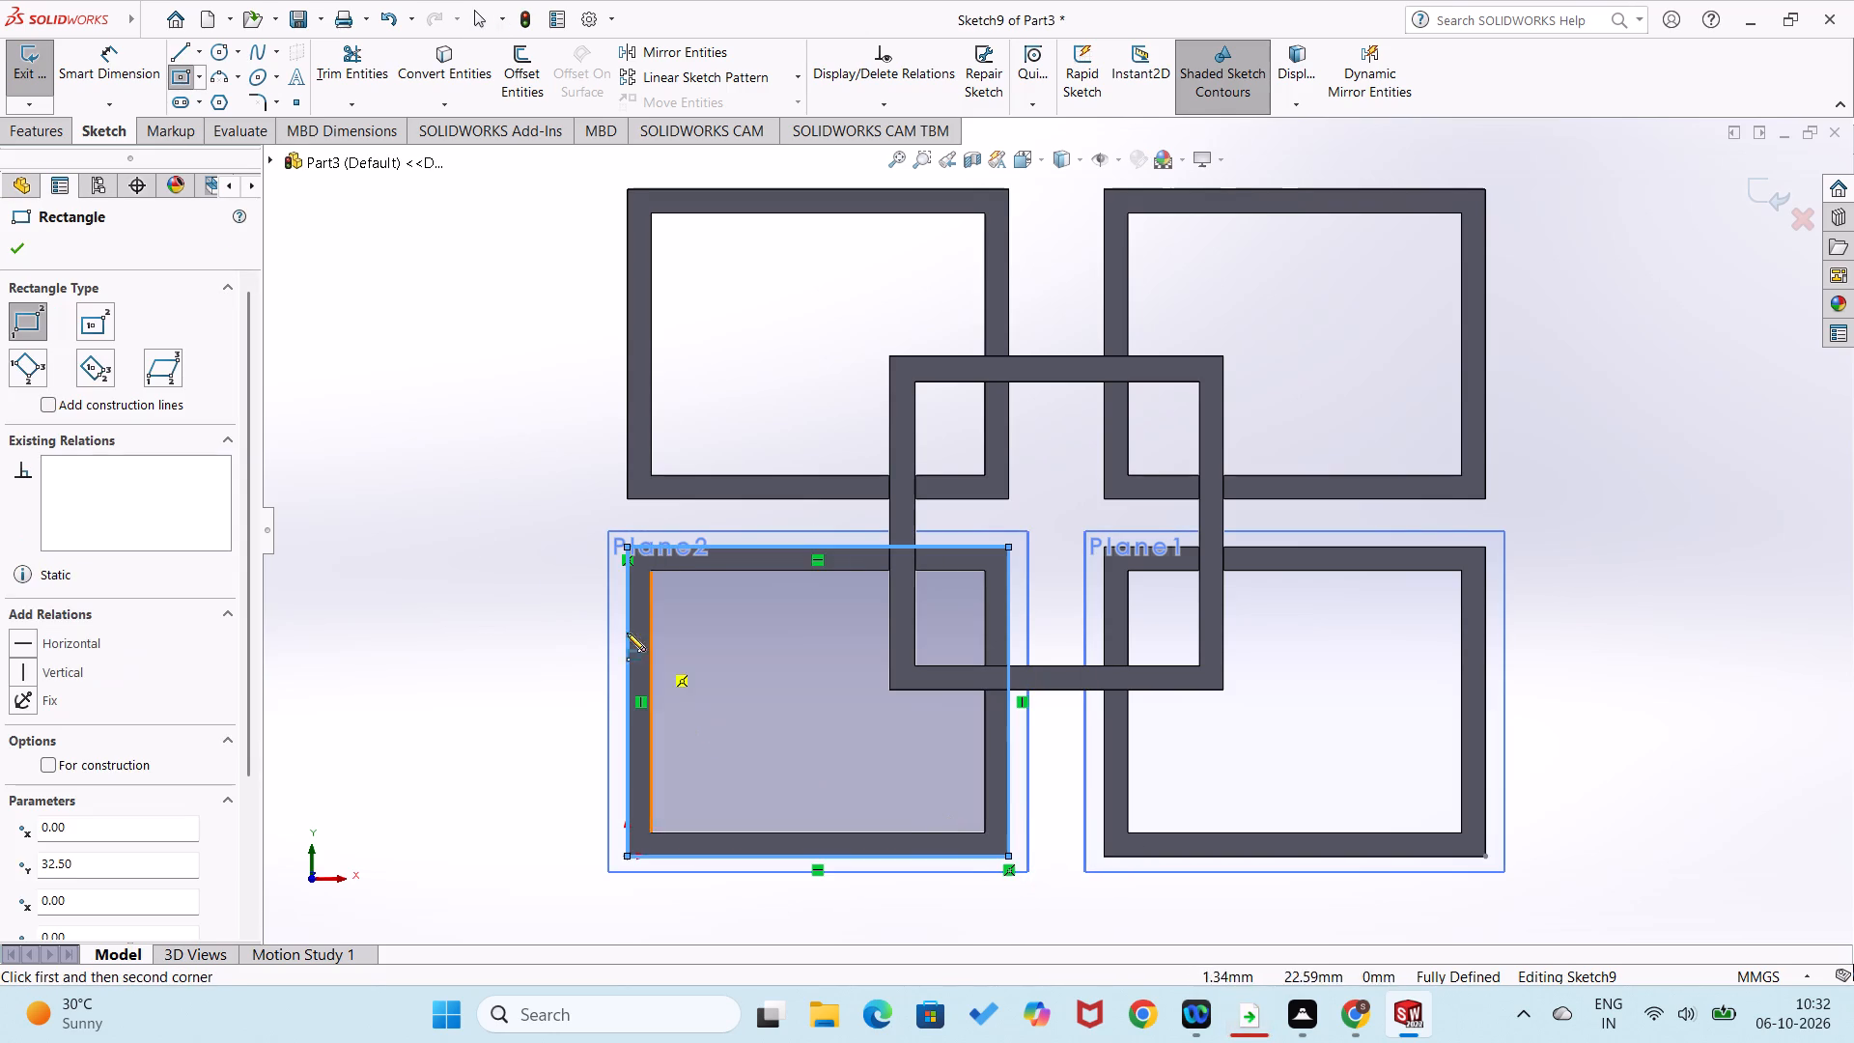
right_drag(525, 536, 507, 634)
Sketch a 35 × 27.5 mm inner rectangle between opposite inner corners of the lower-left frame's opening.
right_drag(519, 594, 518, 750)
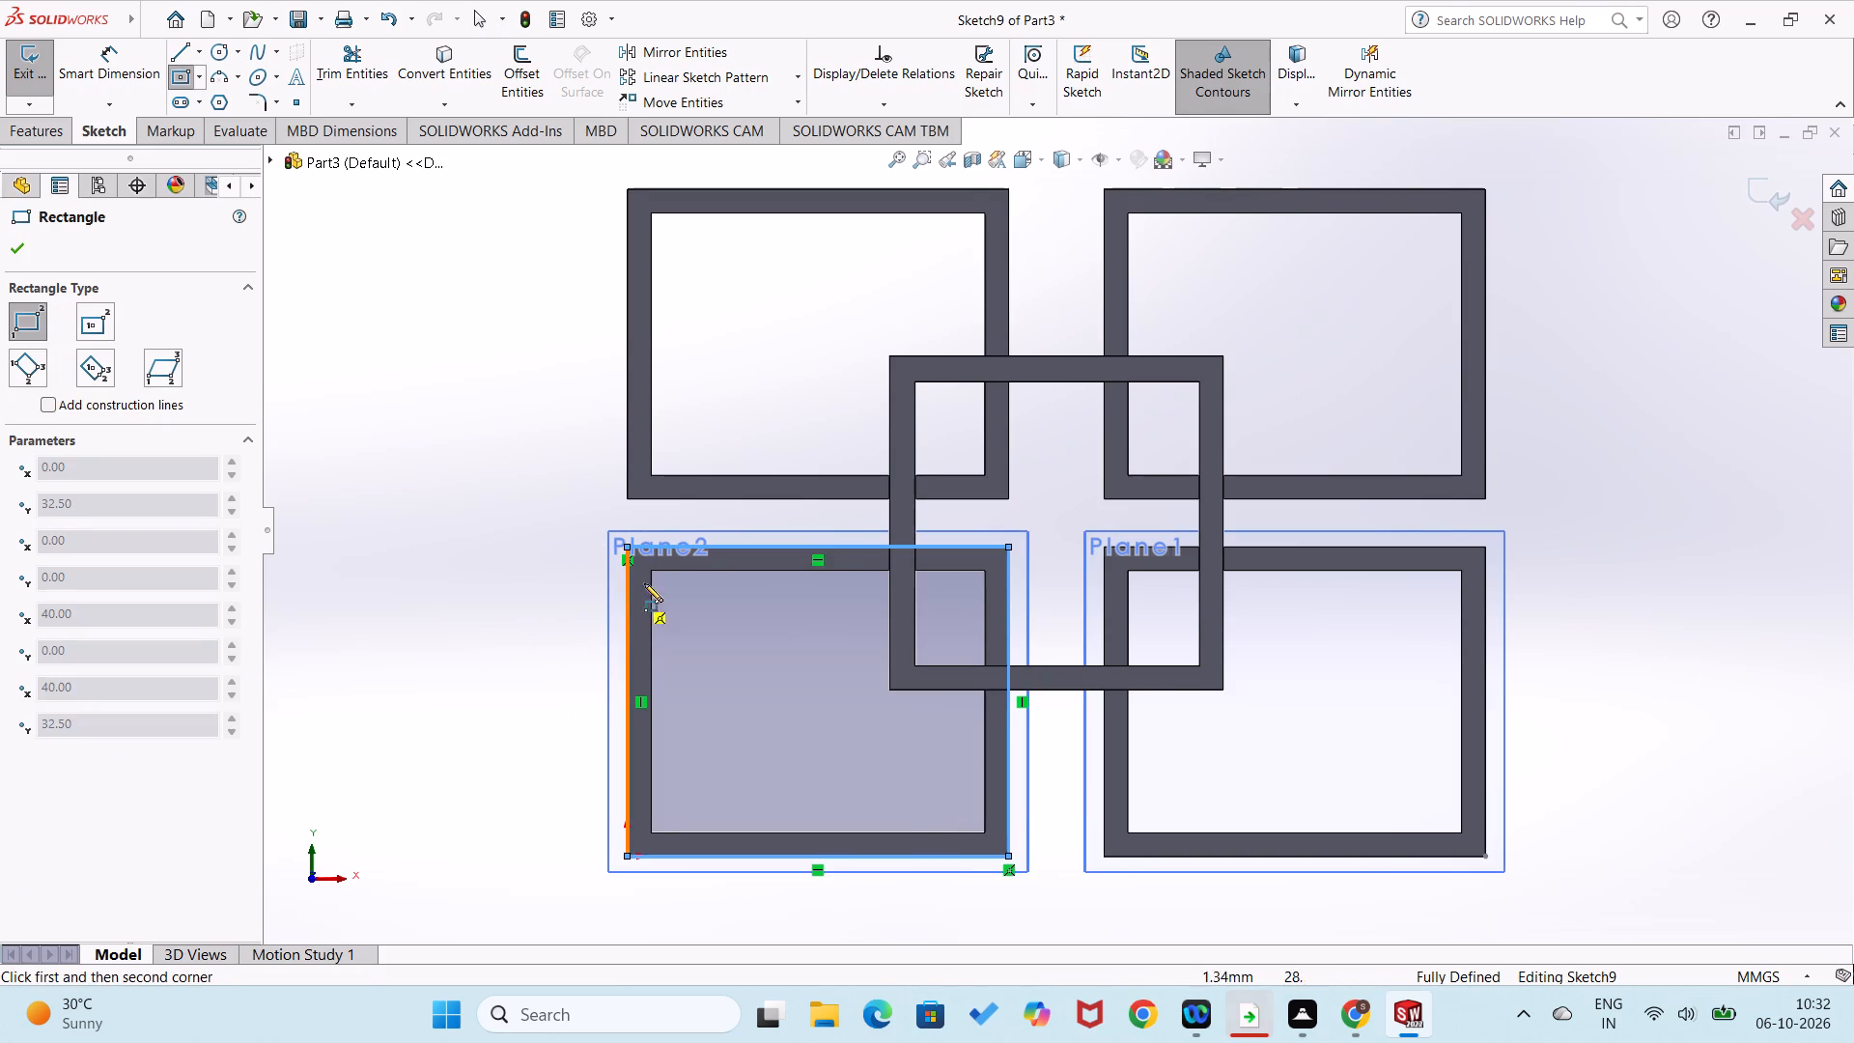
click(652, 570)
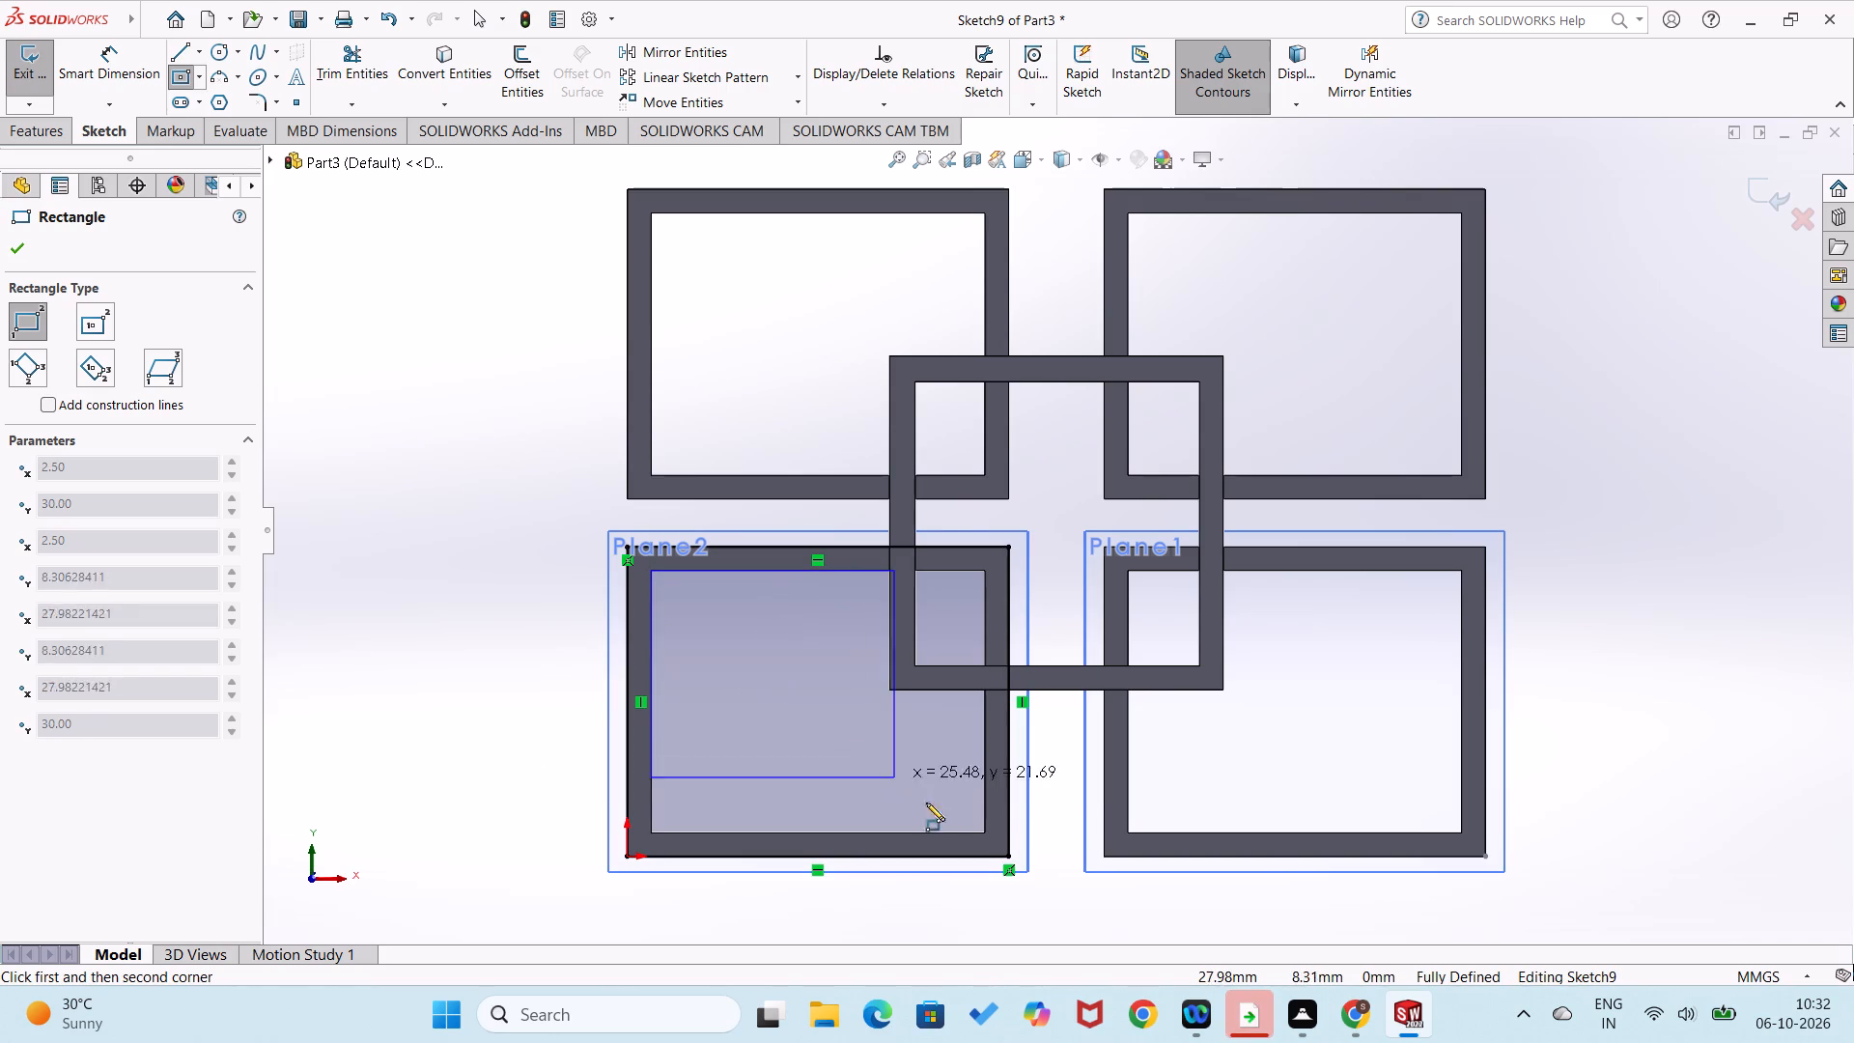
click(983, 833)
right_drag(516, 753, 523, 696)
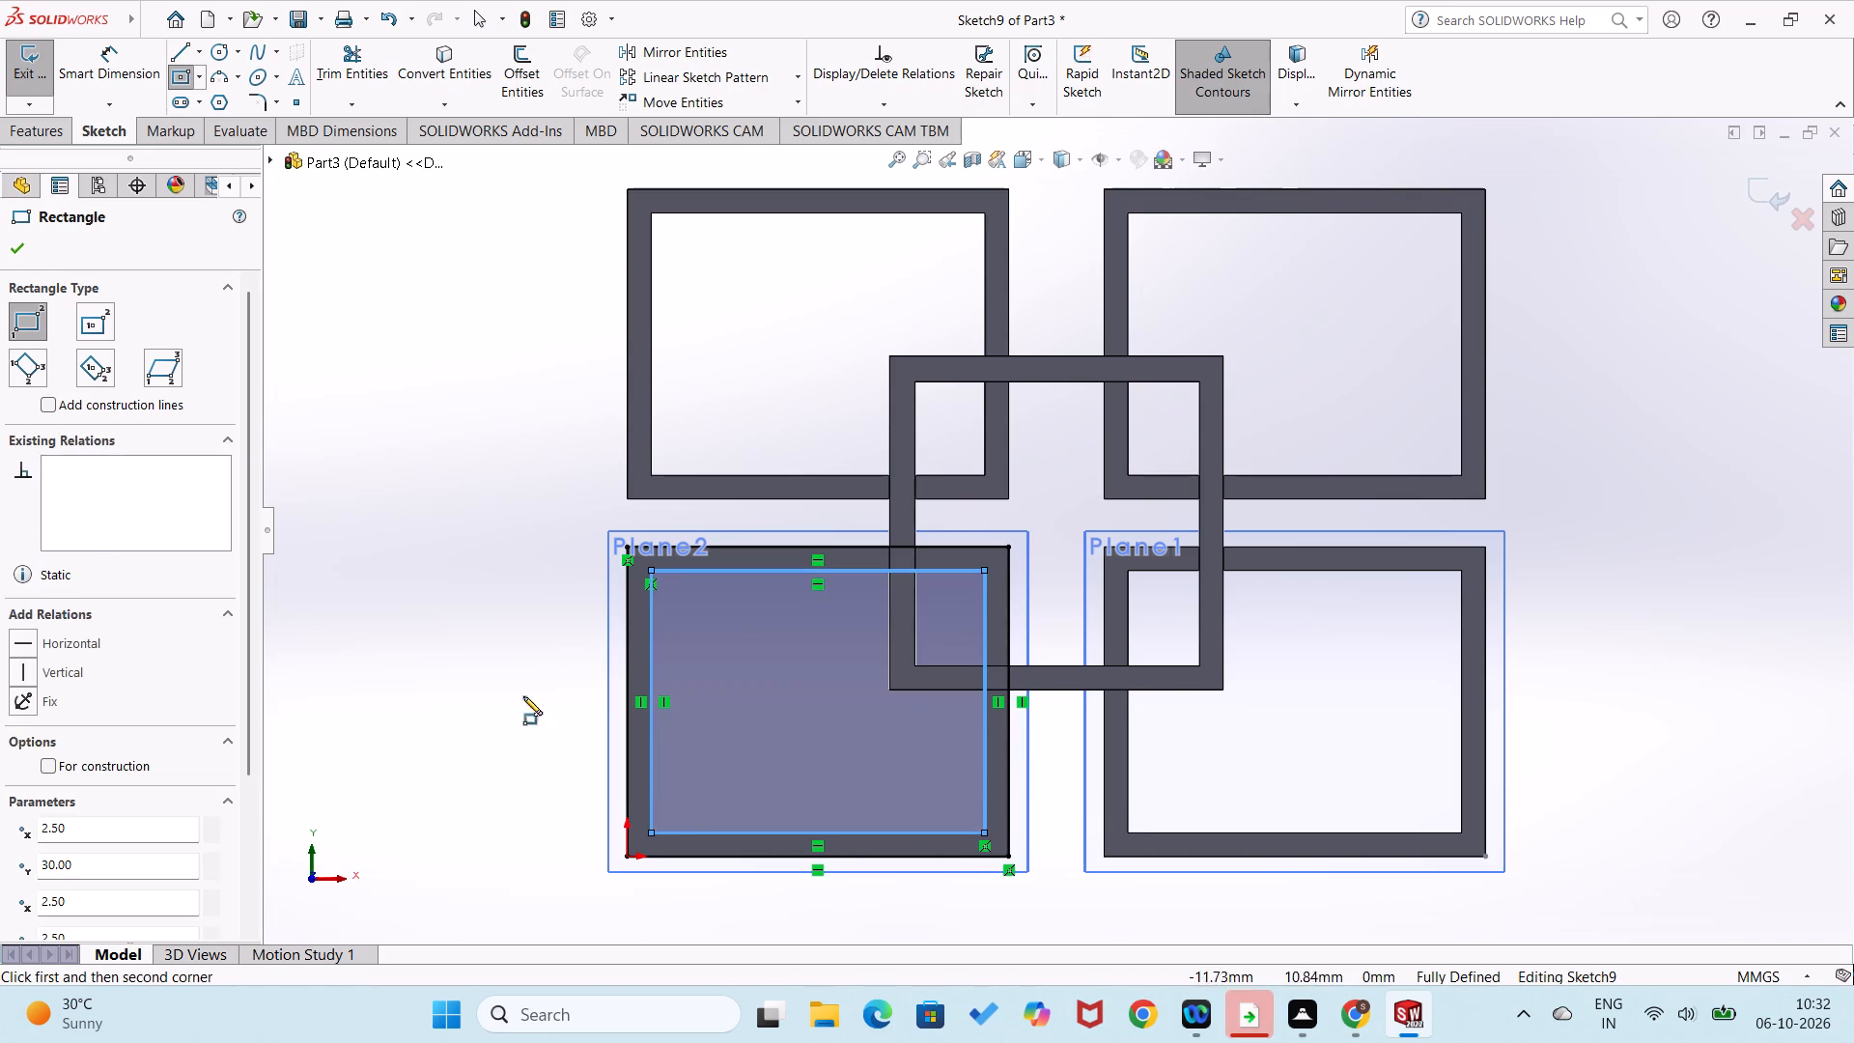
right_drag(523, 696, 526, 560)
Extrude the rectangular ring behind the lower-left frame 3 mm, merging the result.
click(40, 130)
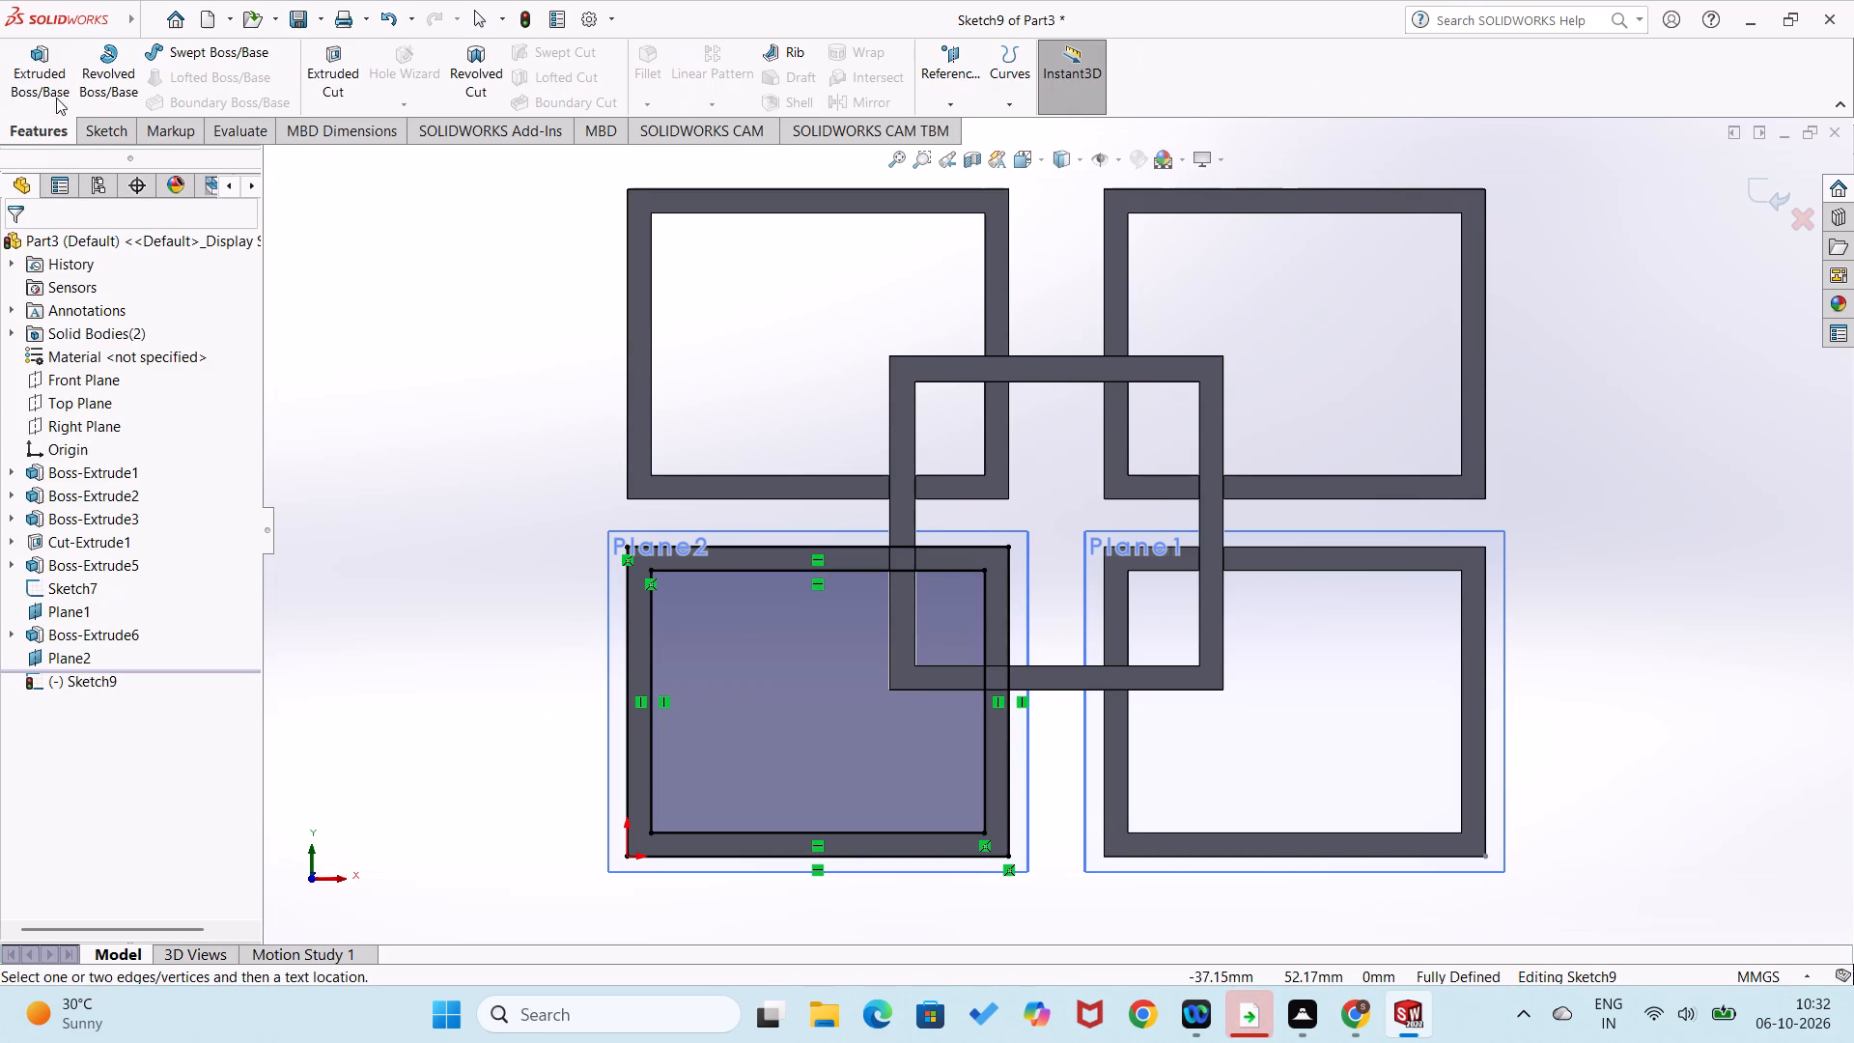
click(20, 92)
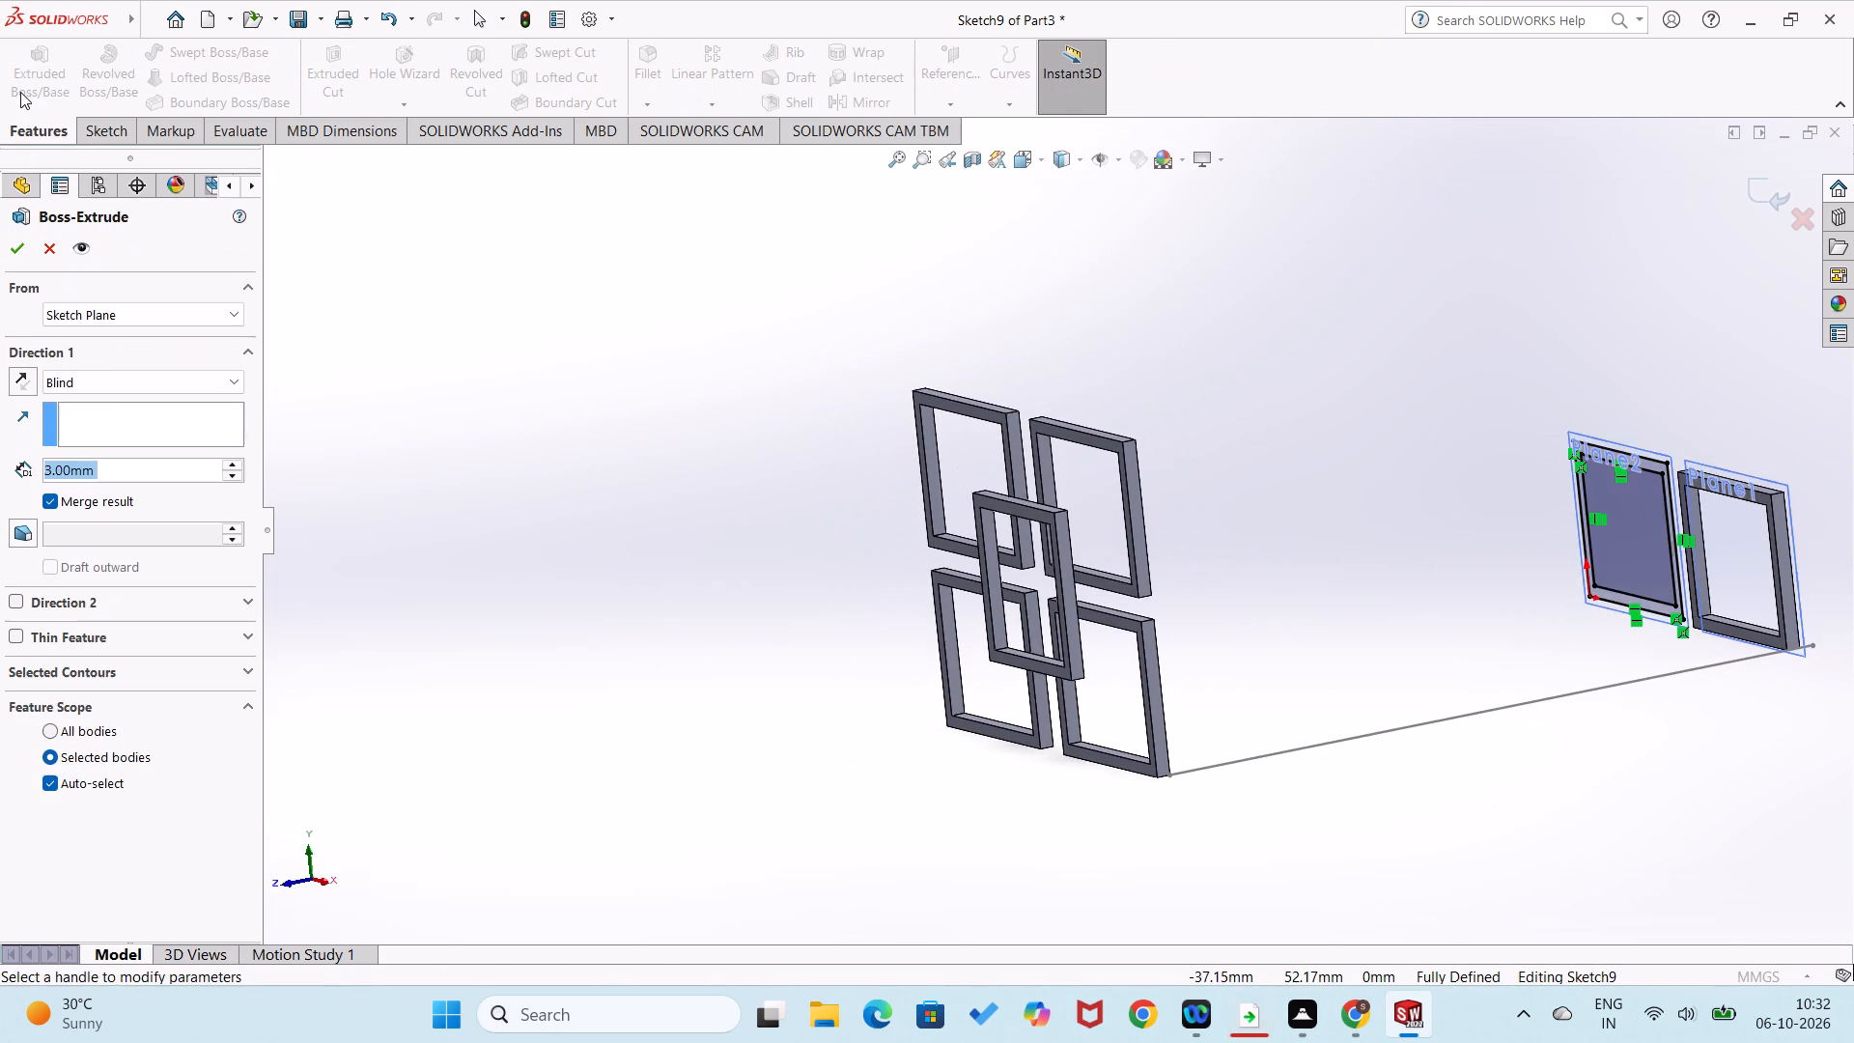
click(14, 249)
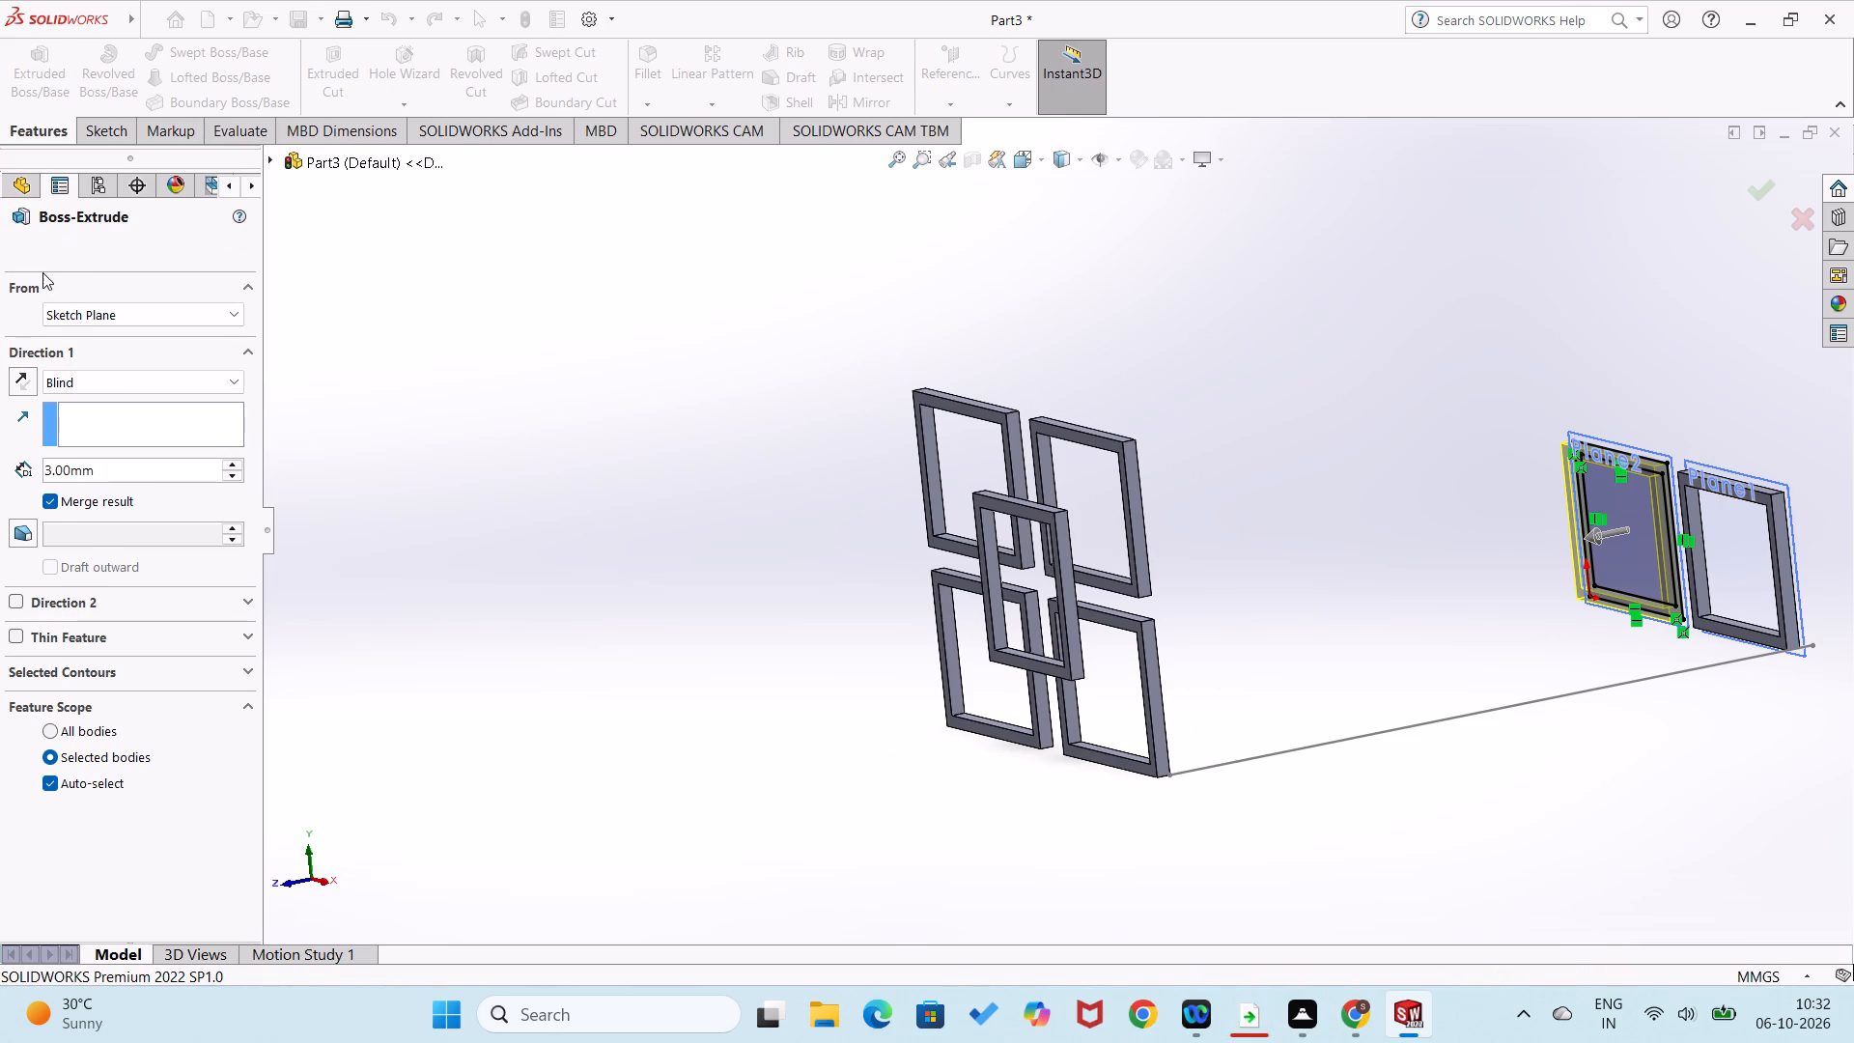
click(407, 409)
Create a reference plane offset 150 mm from the upper-left frame's front face, flipped to lie behind the frames.
scroll(634, 389, down, 6)
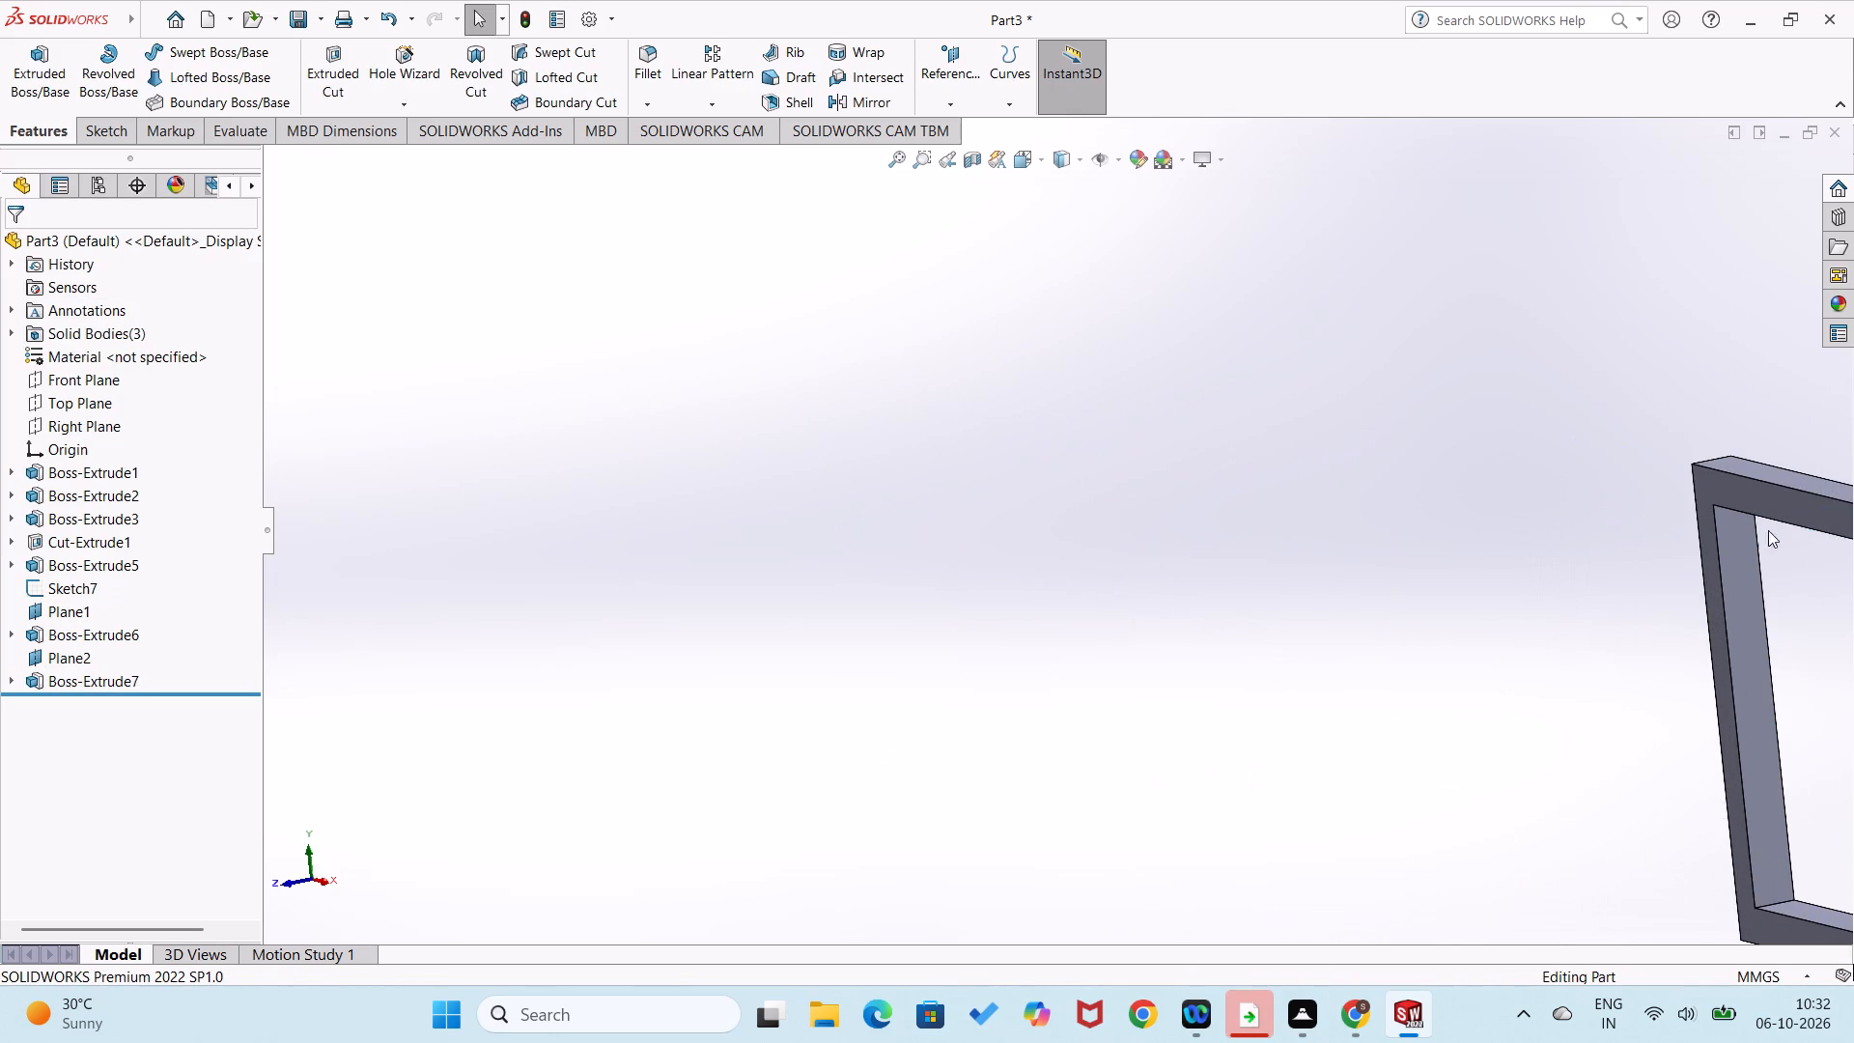
right_click(1756, 498)
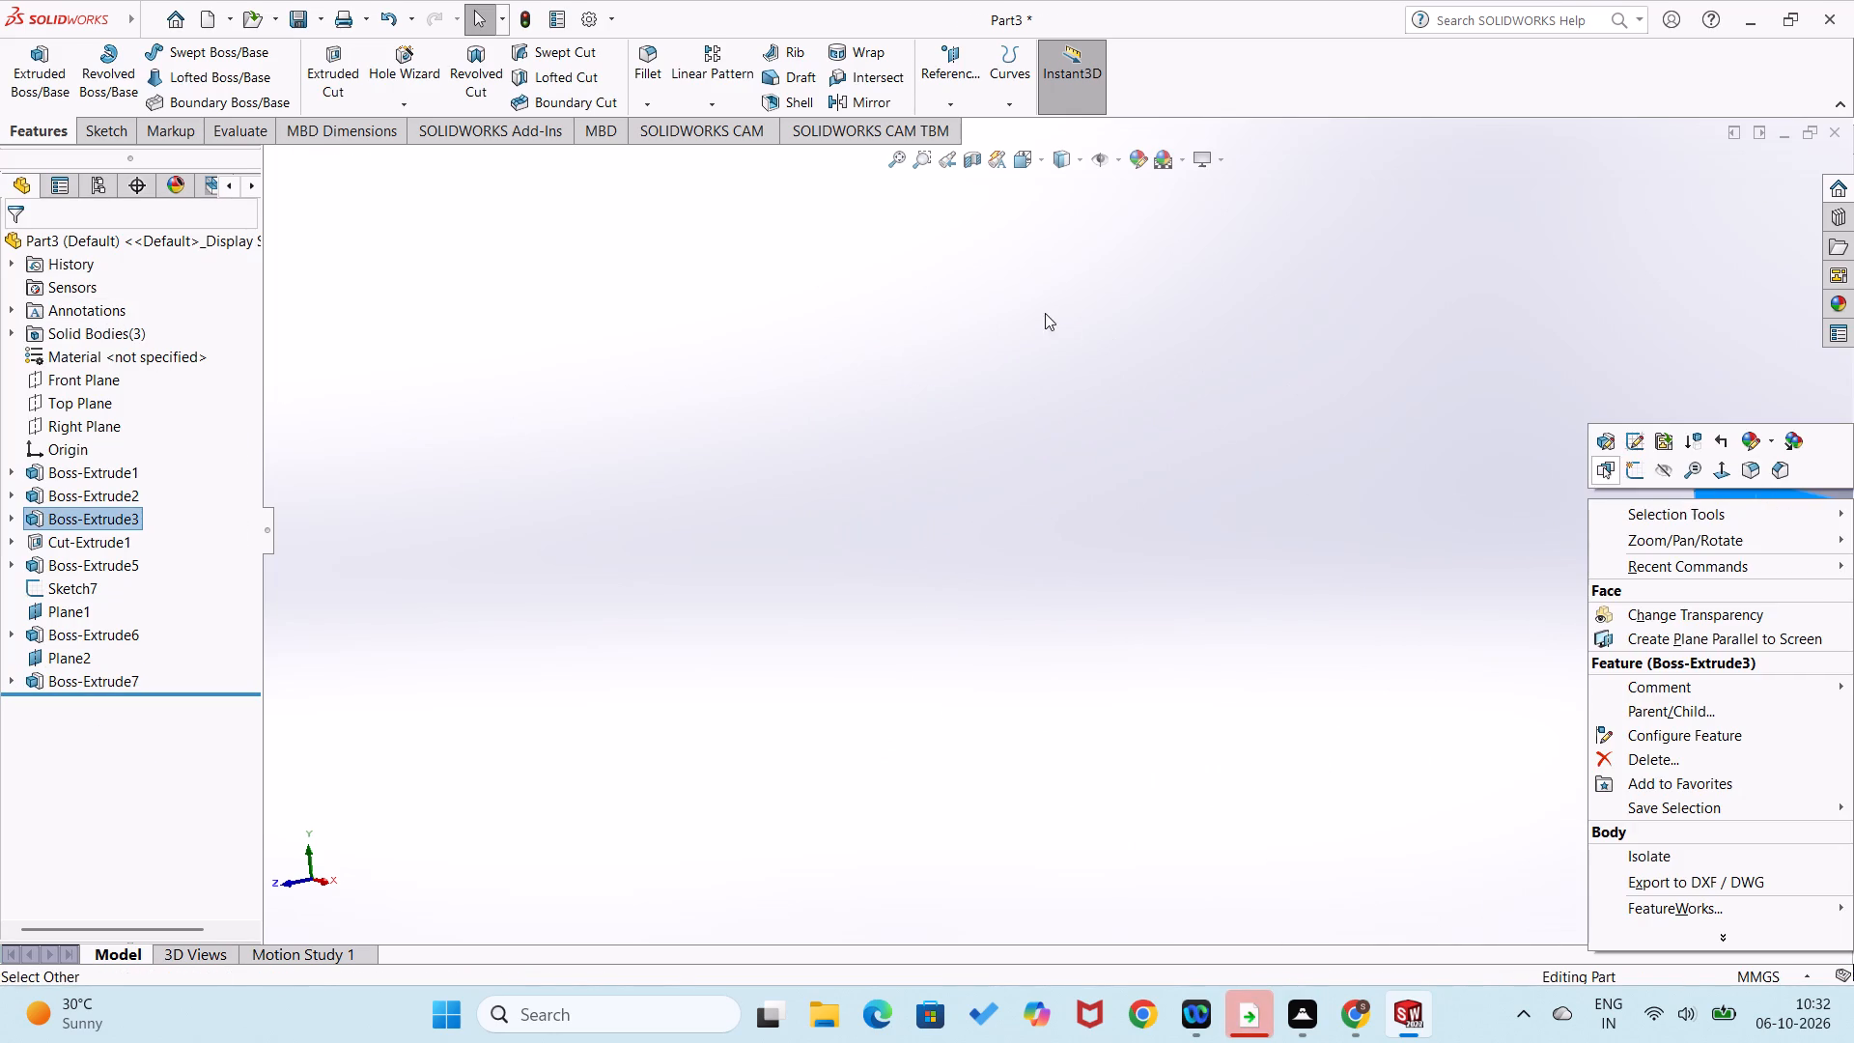
click(1045, 313)
click(946, 107)
click(969, 135)
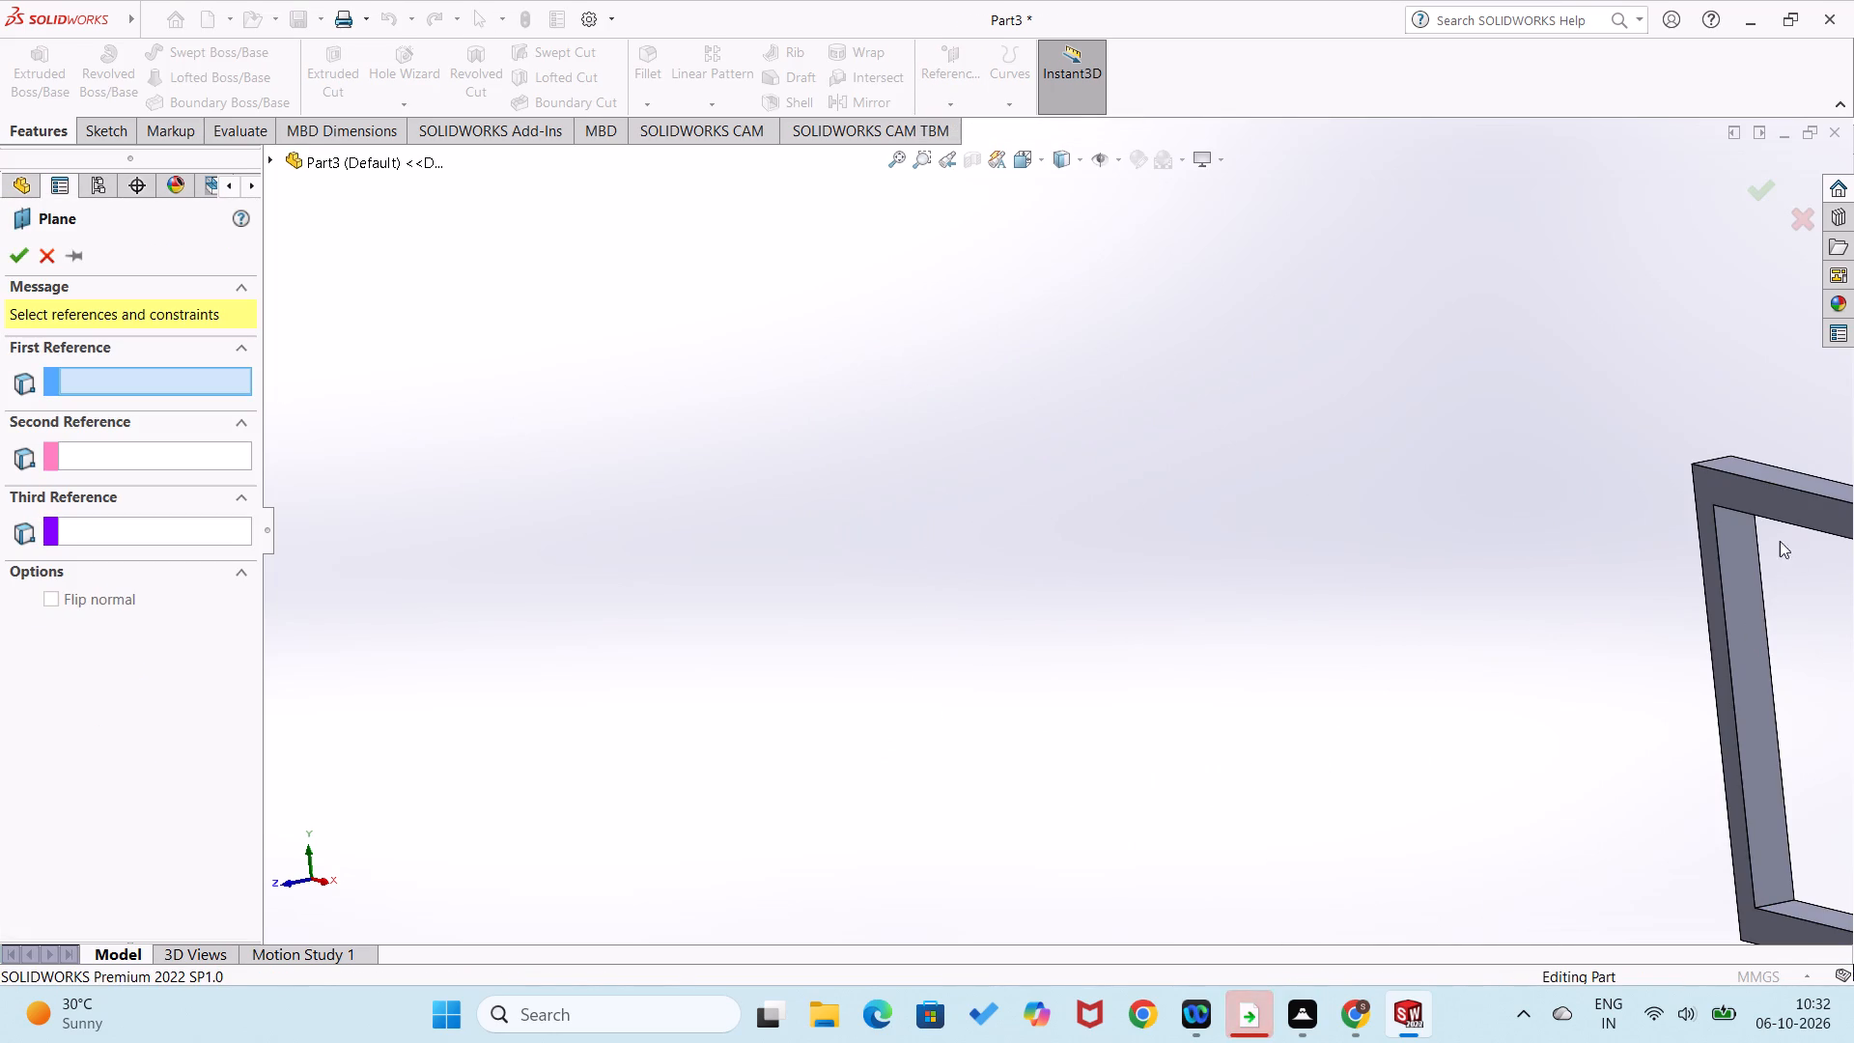
click(1771, 499)
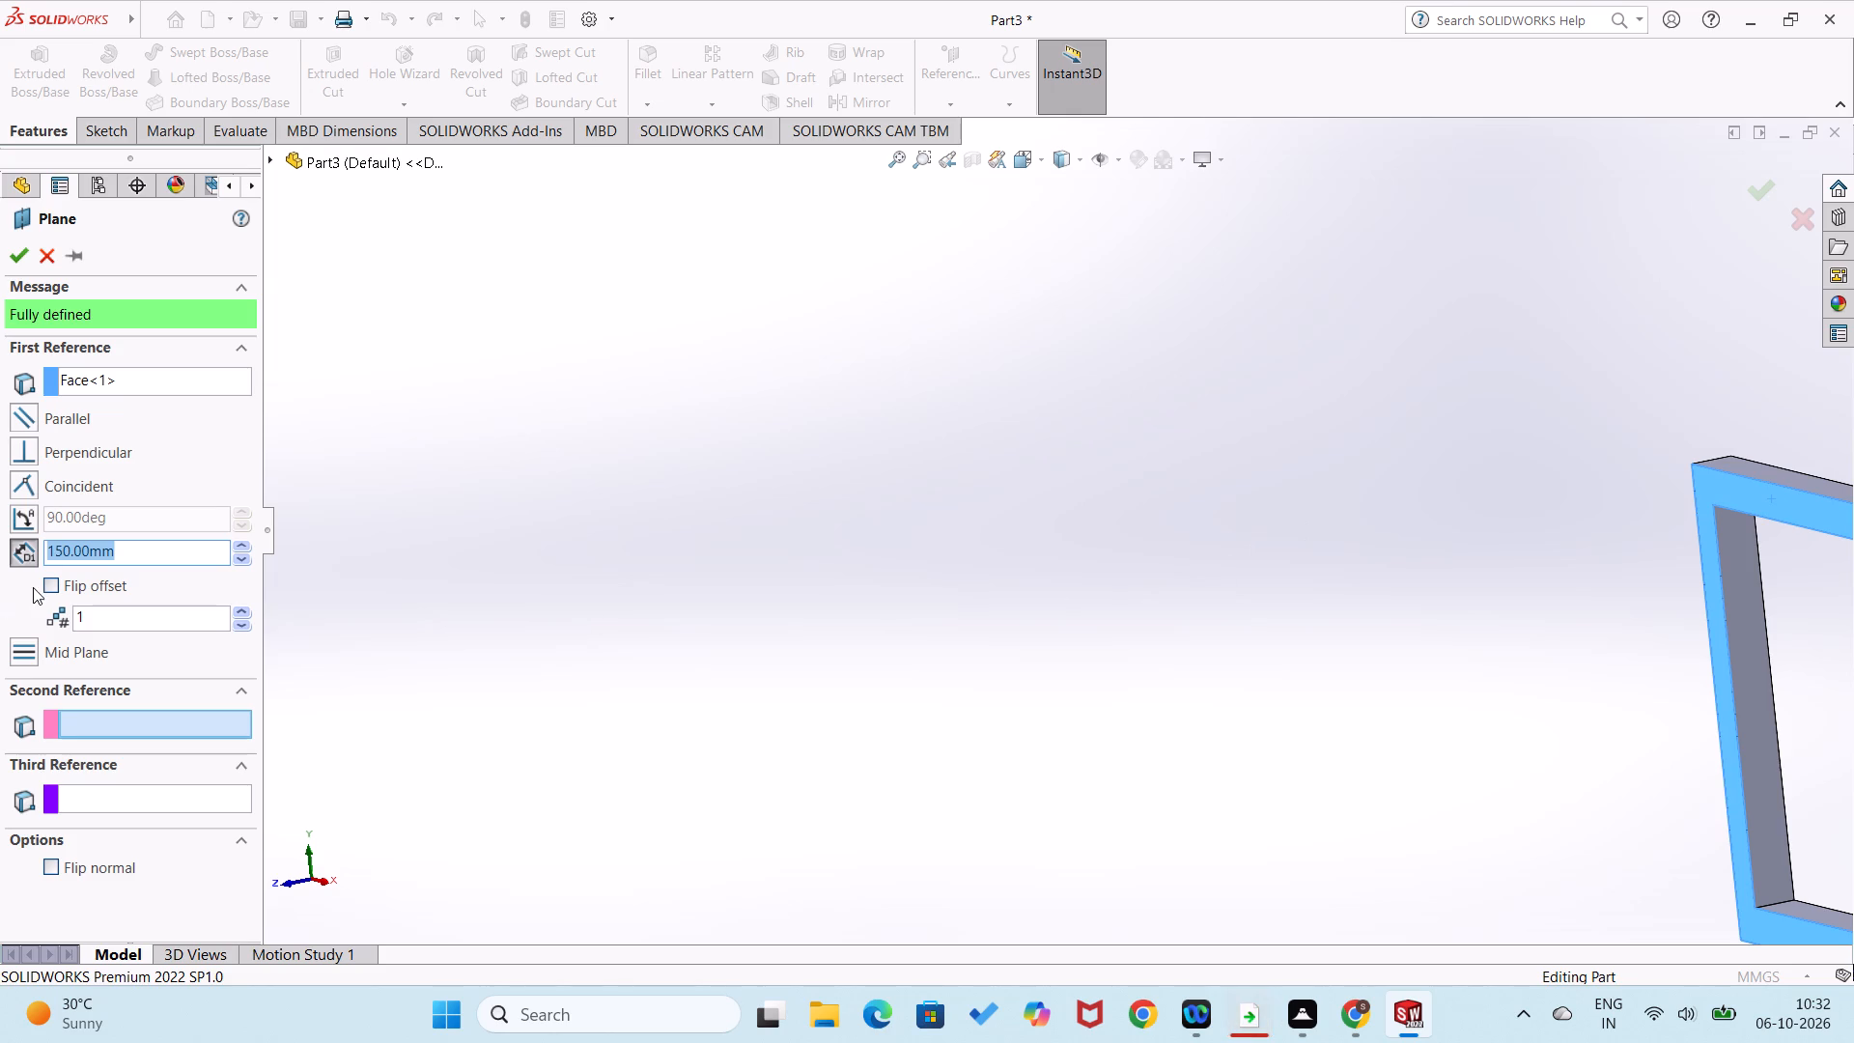
click(57, 581)
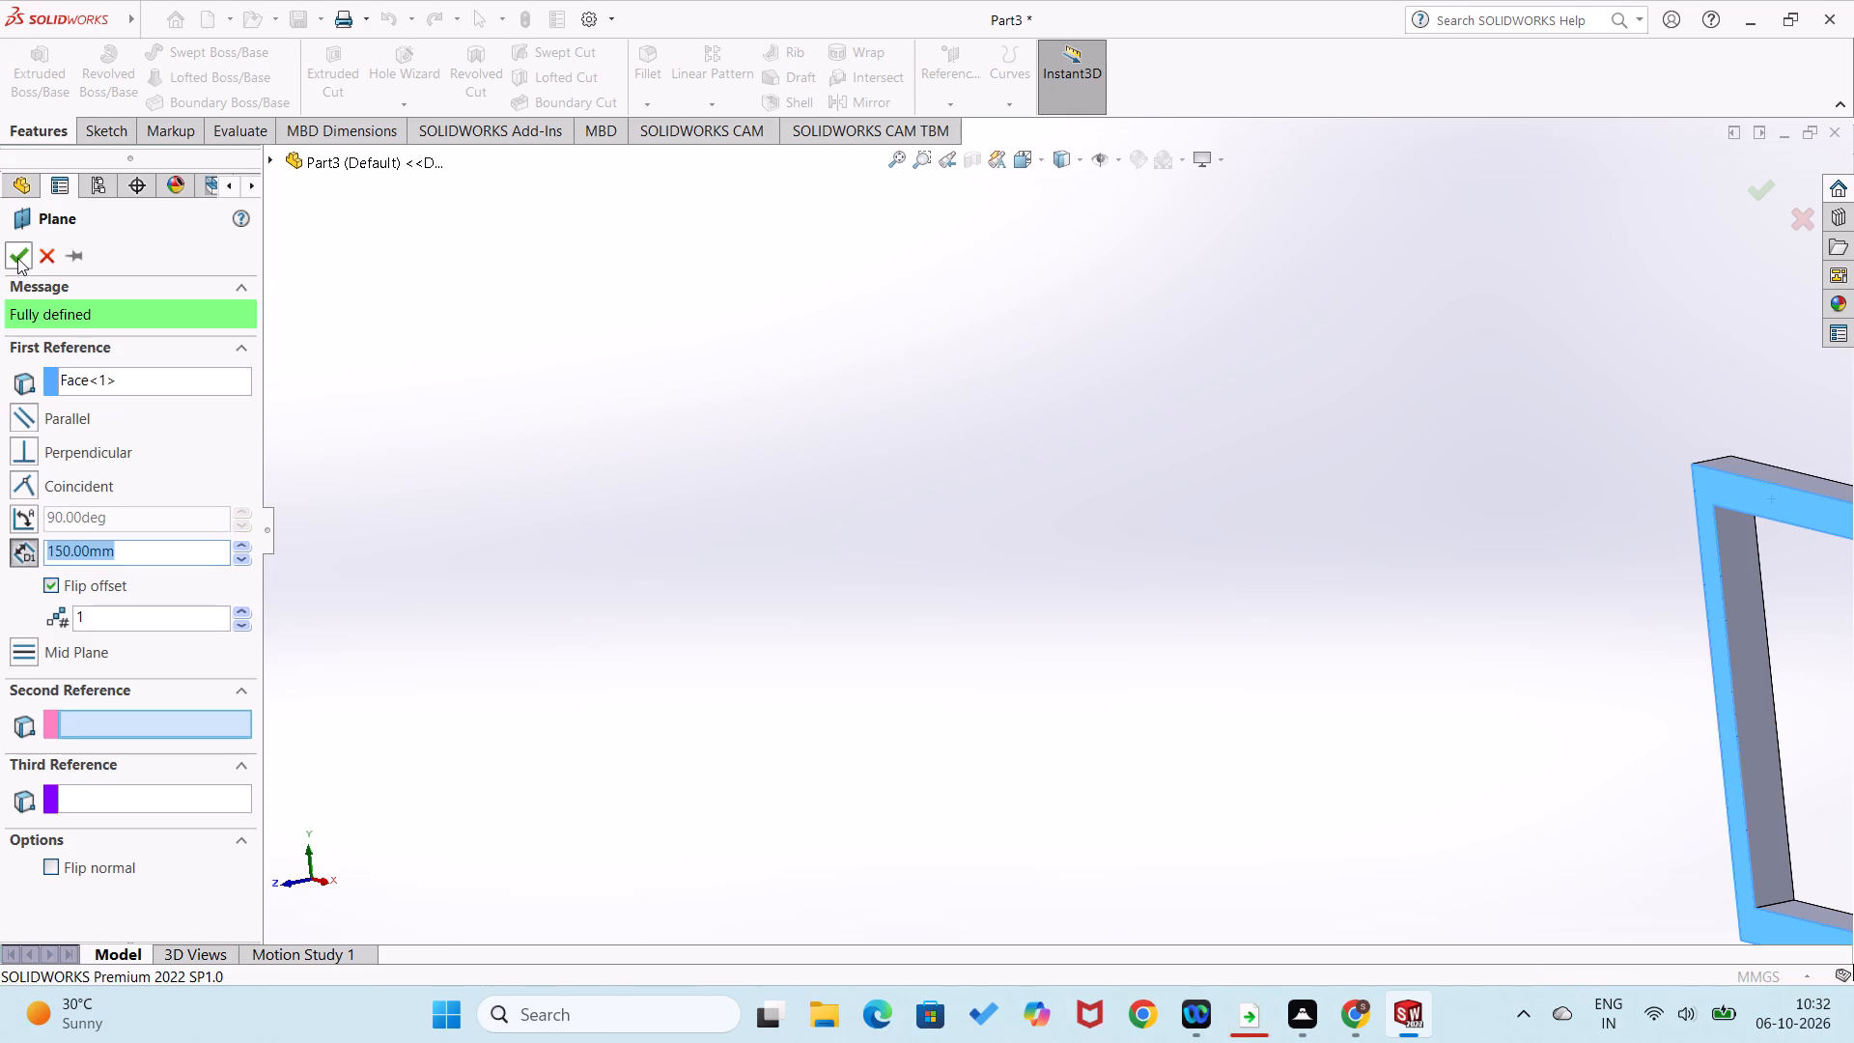
click(17, 258)
Start a sketch on the plane behind the upper-left frame and draw a 40 × 32.5 mm rectangle matching that frame's outer outline.
scroll(697, 610, up, 9)
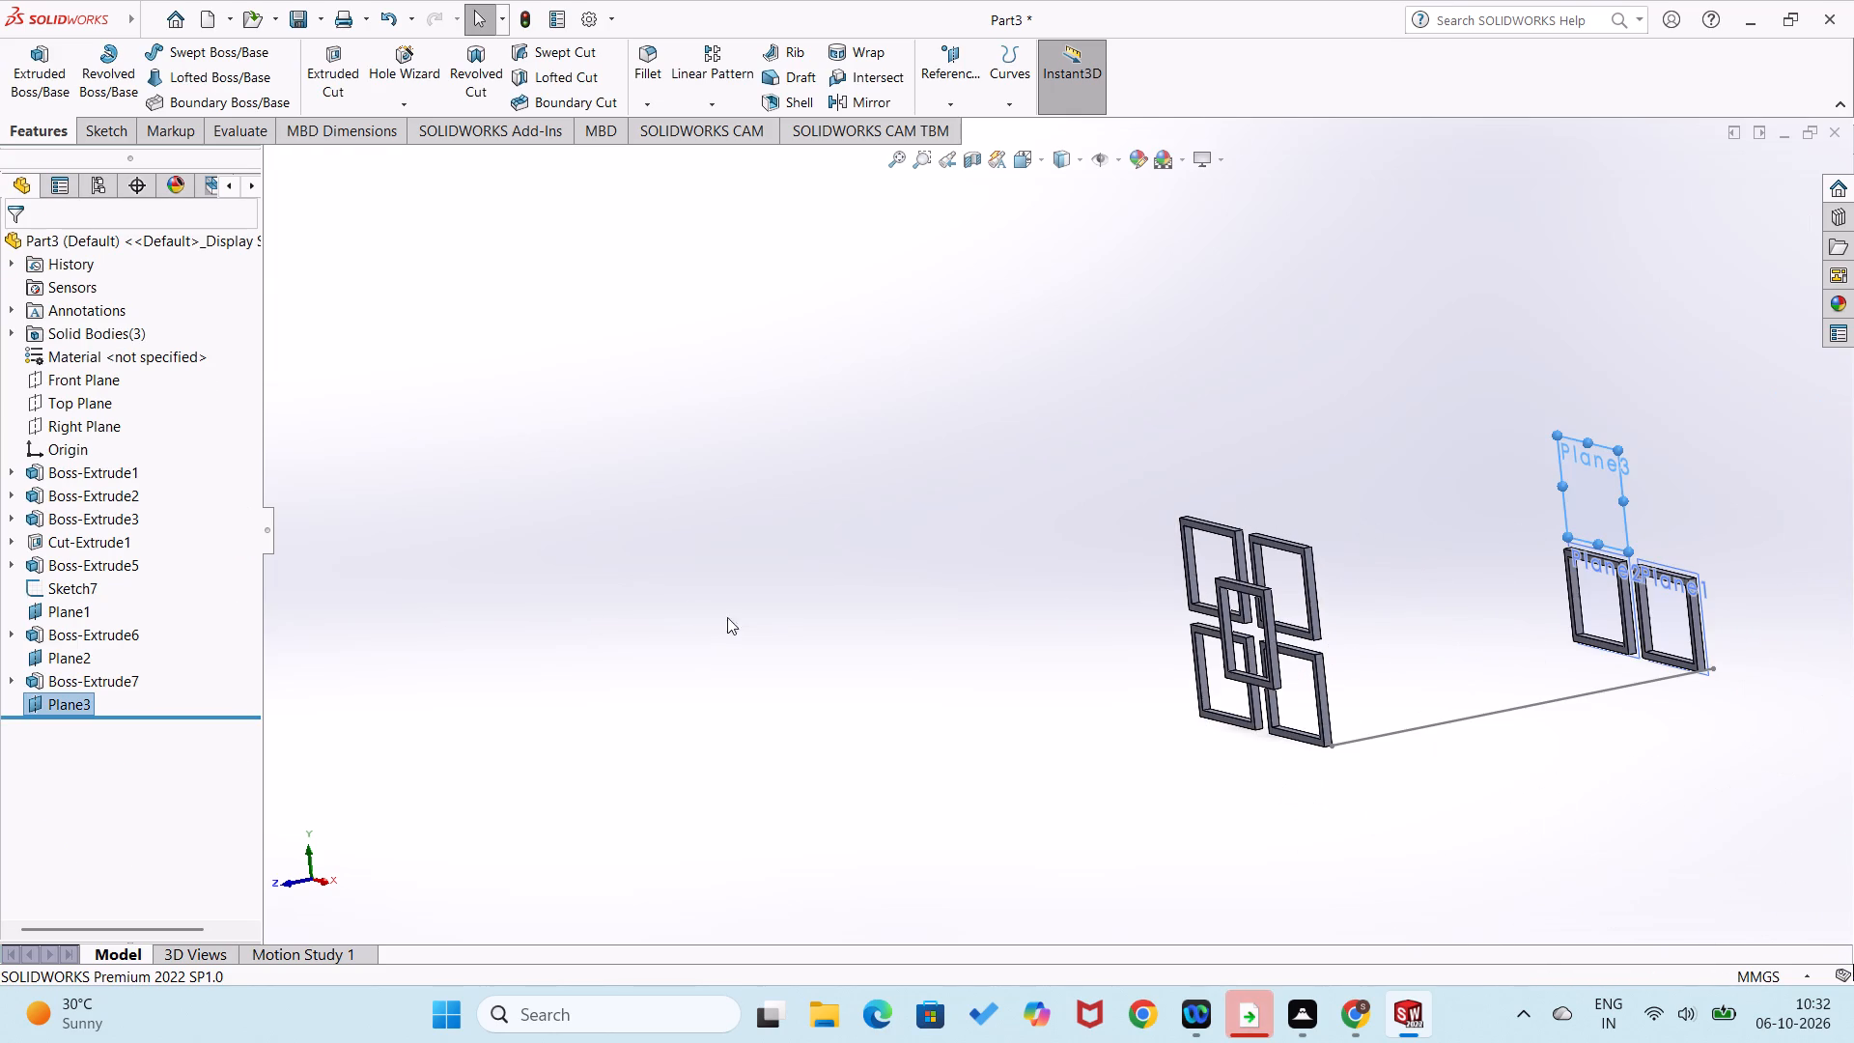
right_click(1343, 521)
click(1271, 450)
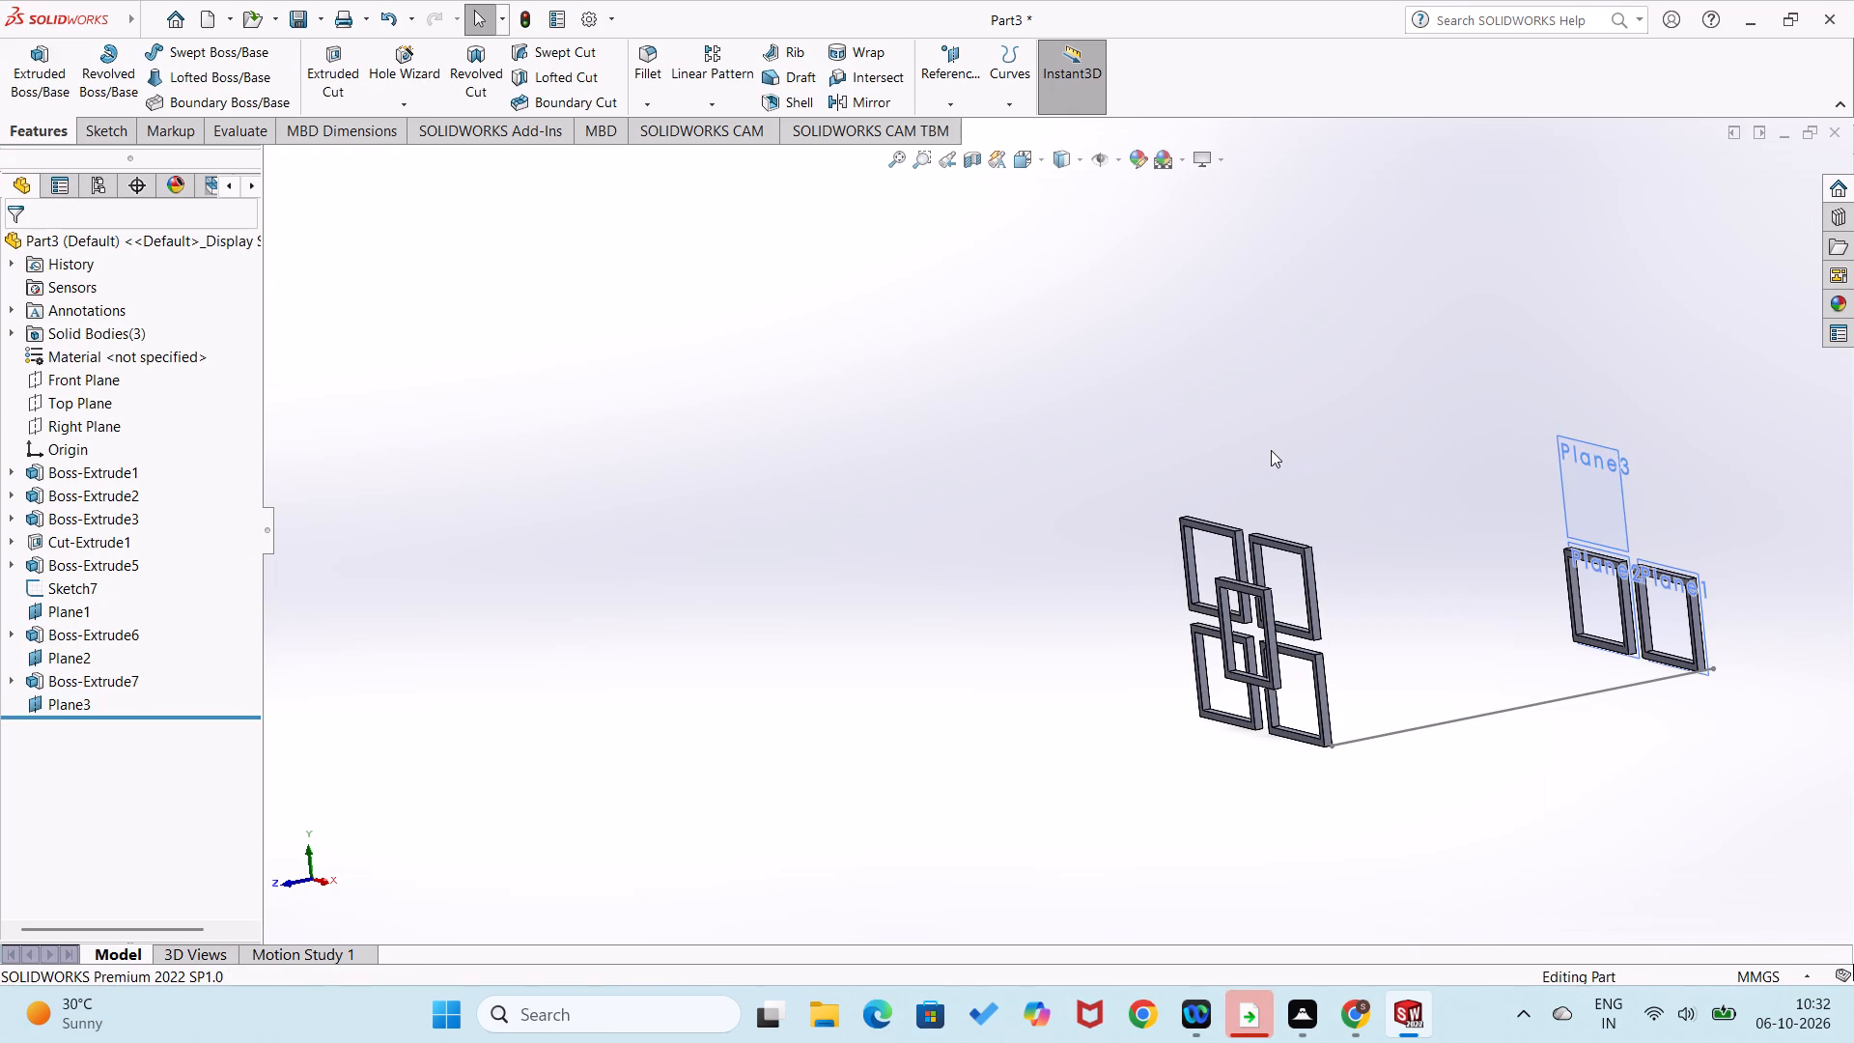
right_click(1596, 482)
click(1645, 452)
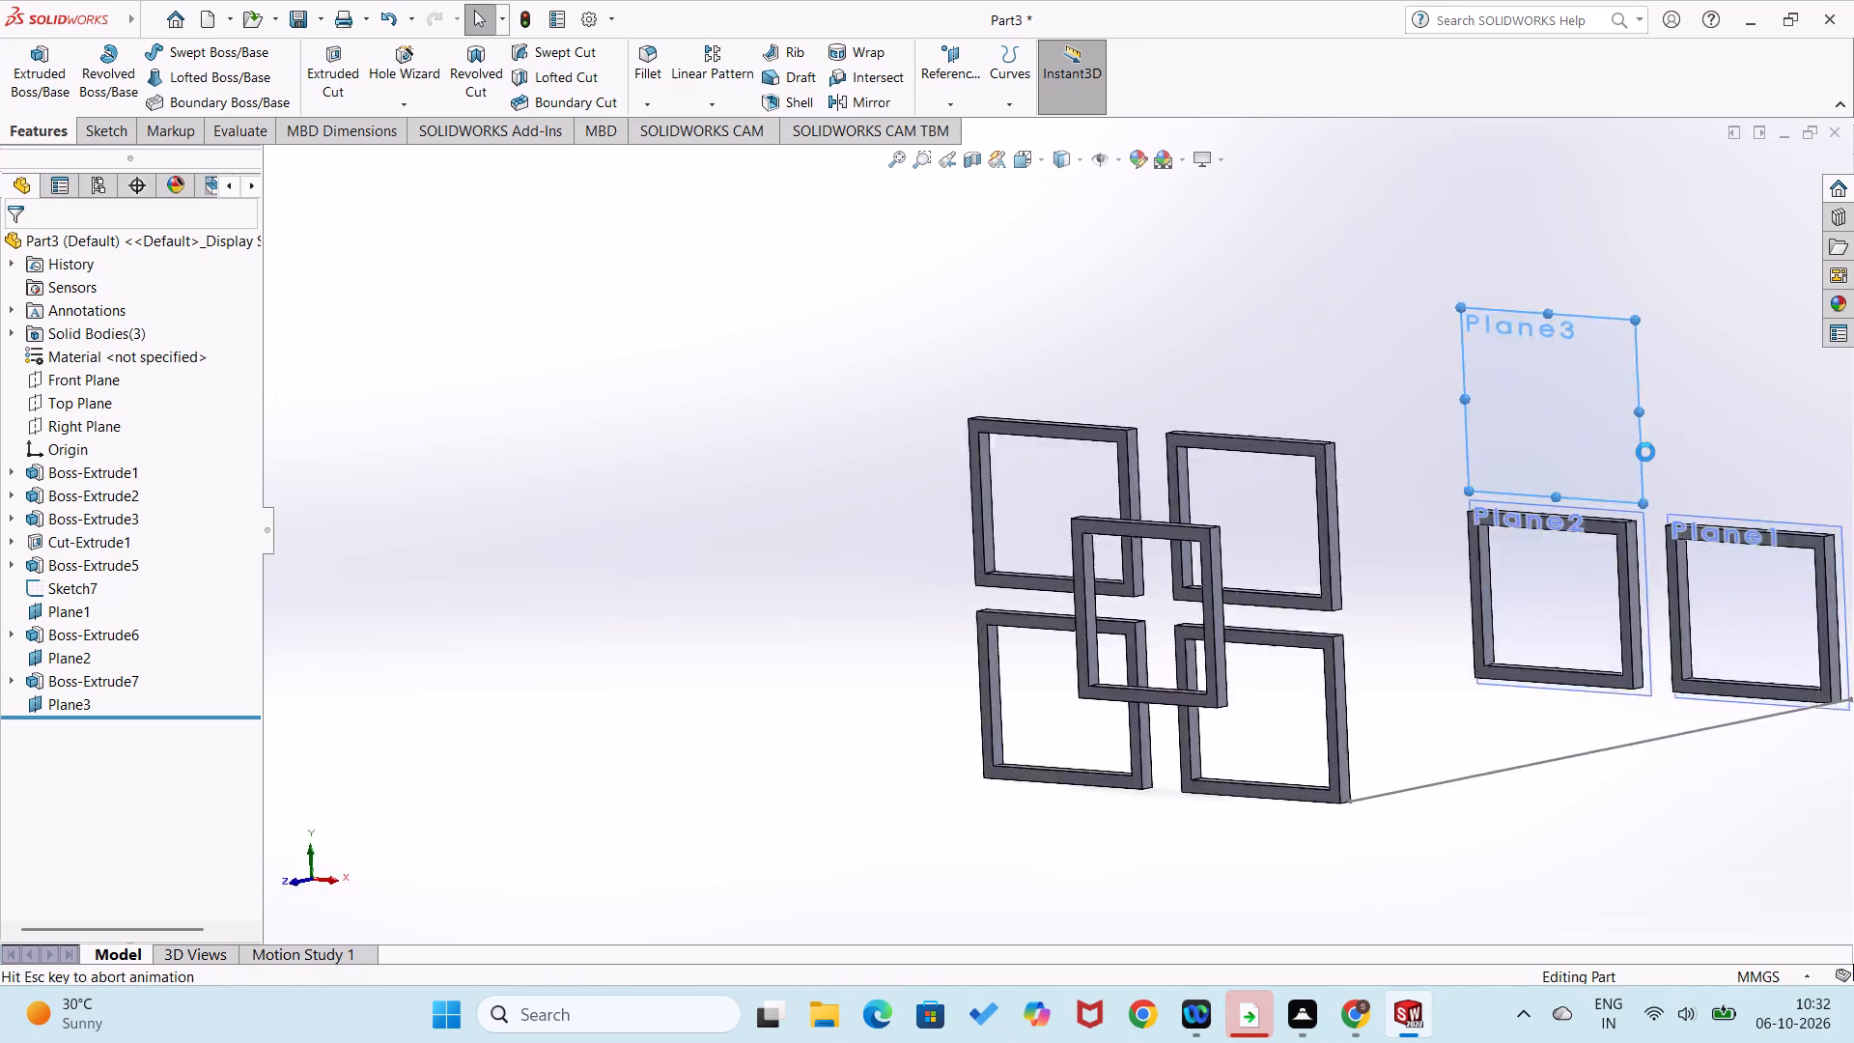
click(508, 561)
right_drag(501, 472, 436, 620)
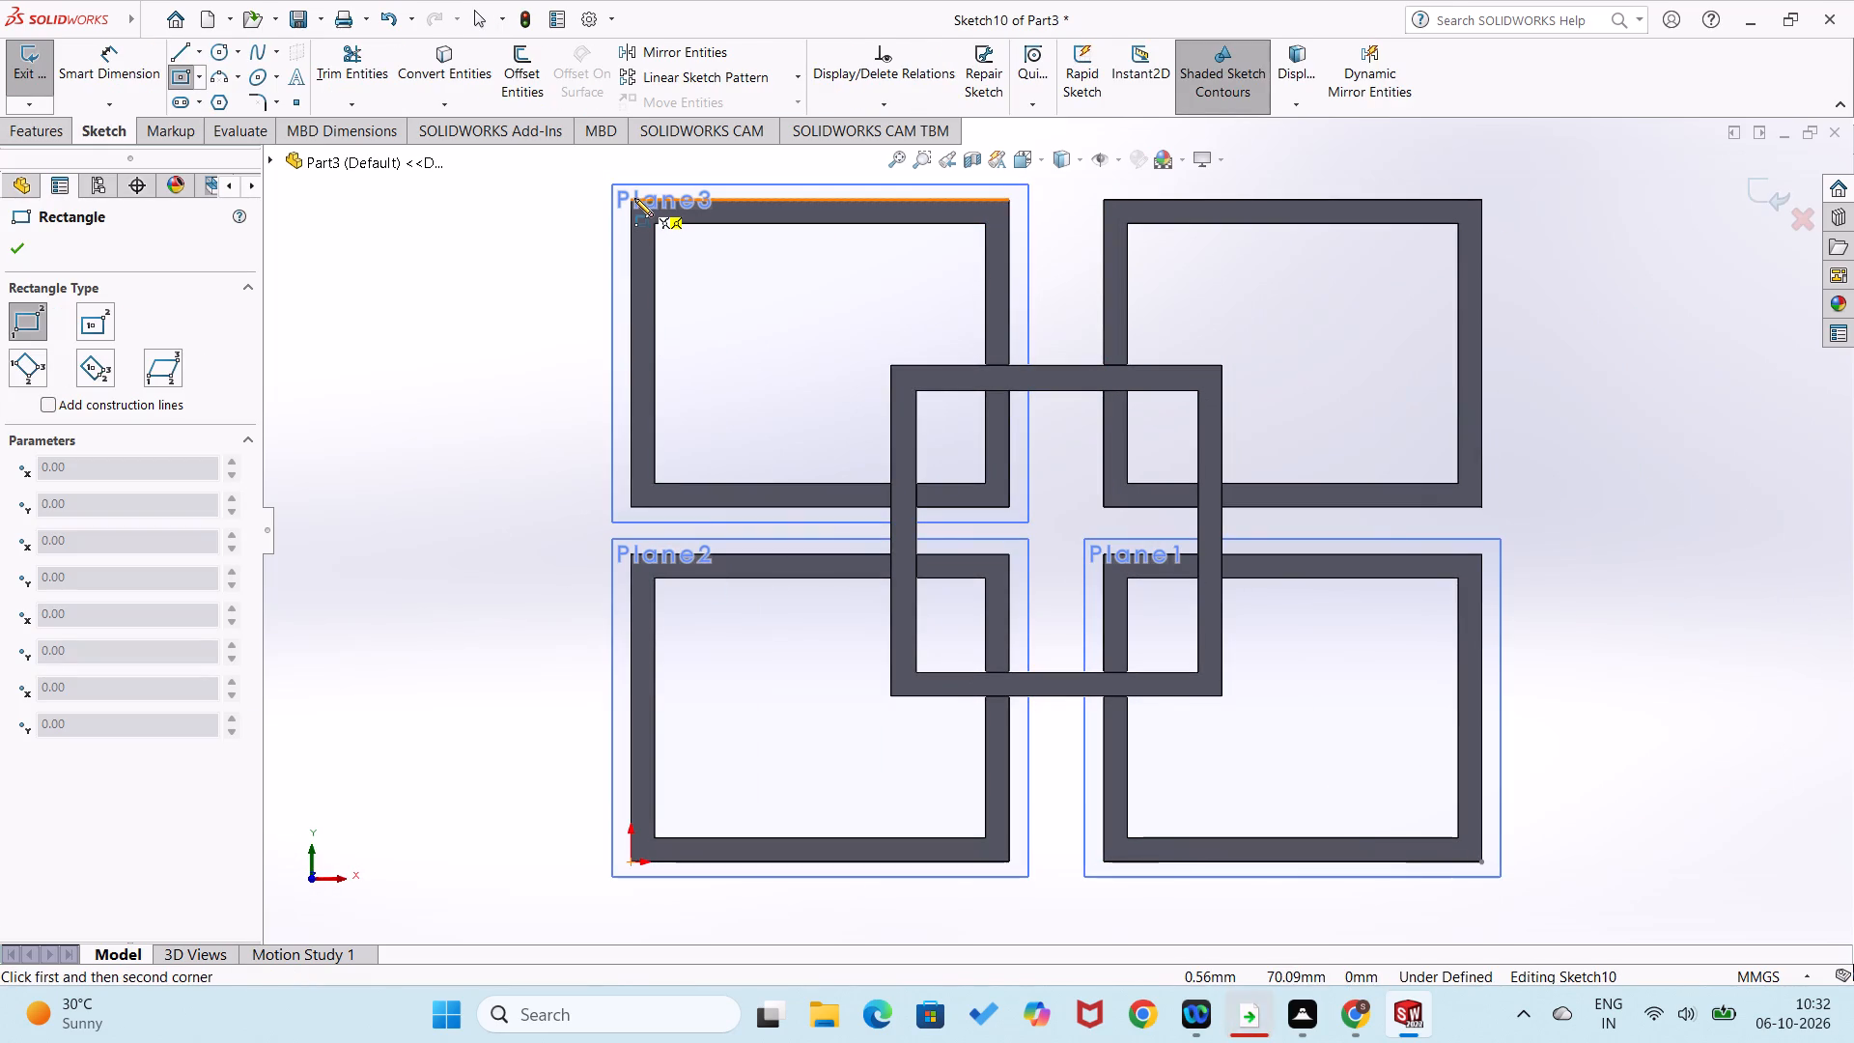
click(1008, 506)
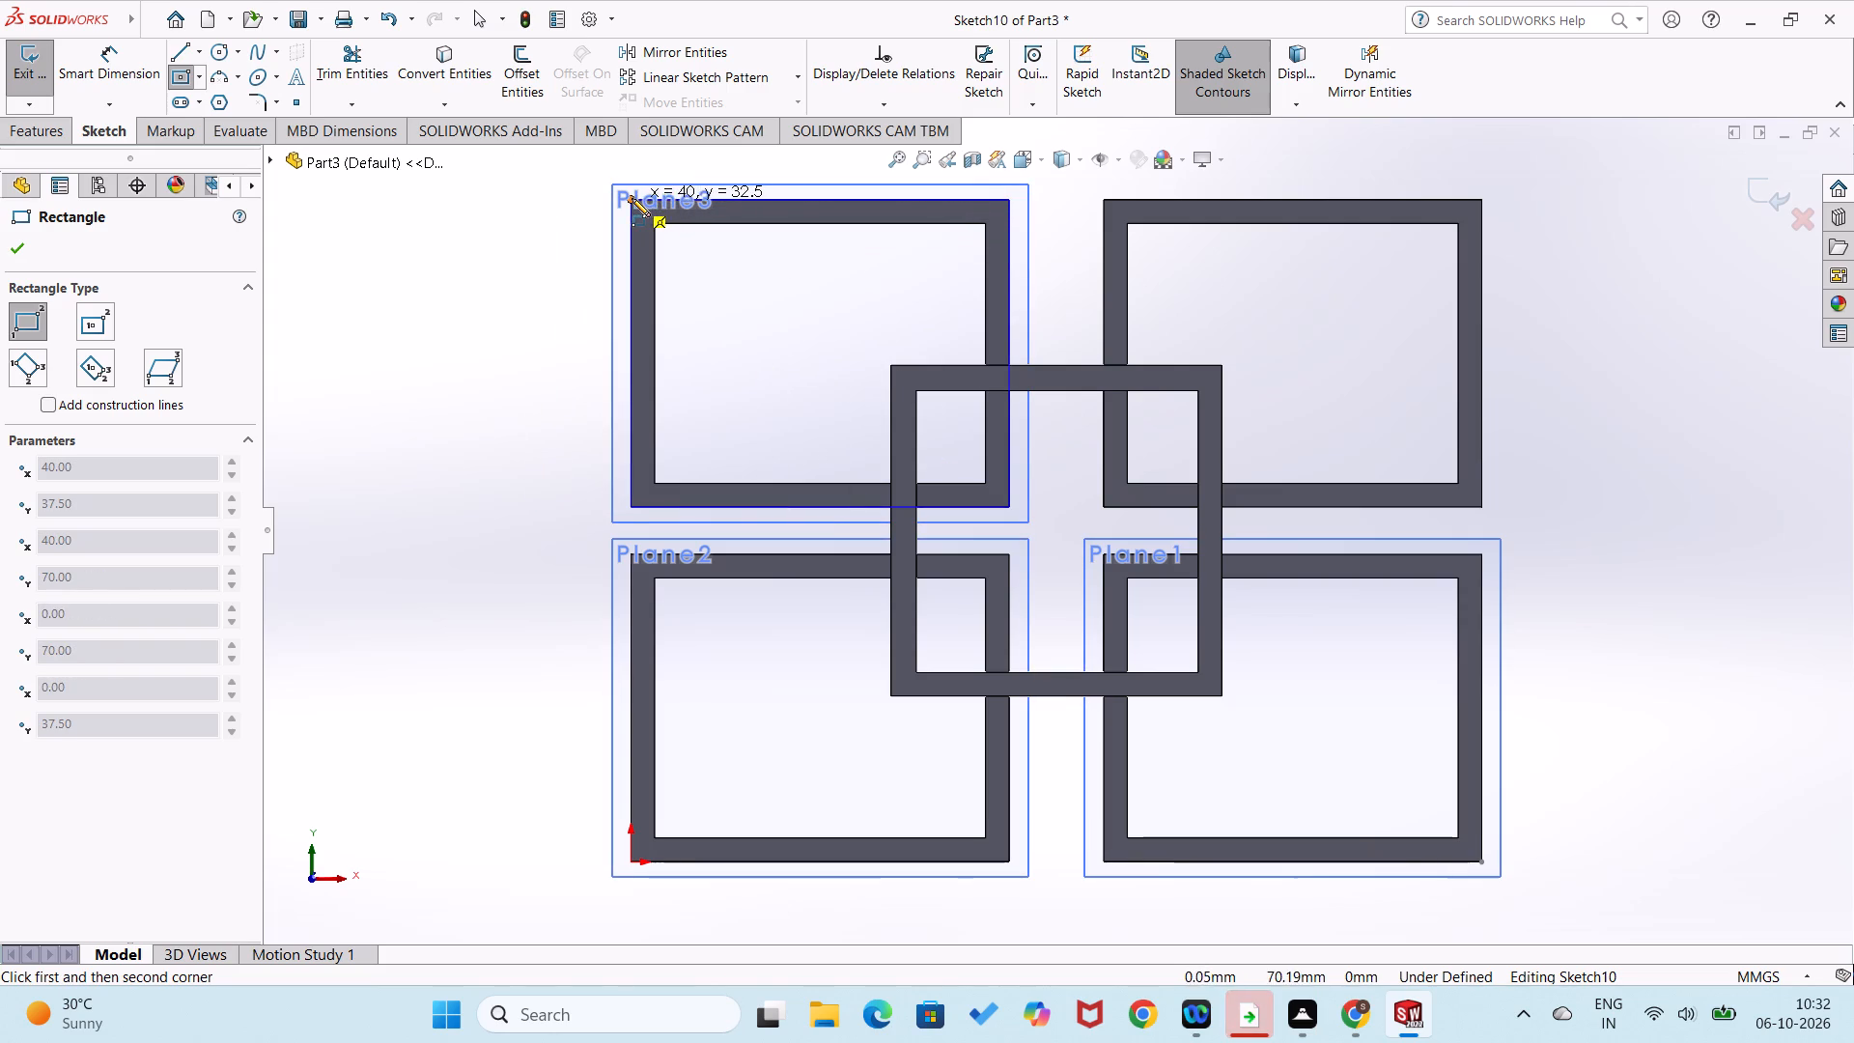
click(632, 198)
right_drag(507, 289, 496, 502)
Sketch a 35 × 27.5 mm inner rectangle between opposite inner corners of the upper-left frame's opening.
right_drag(545, 350, 508, 486)
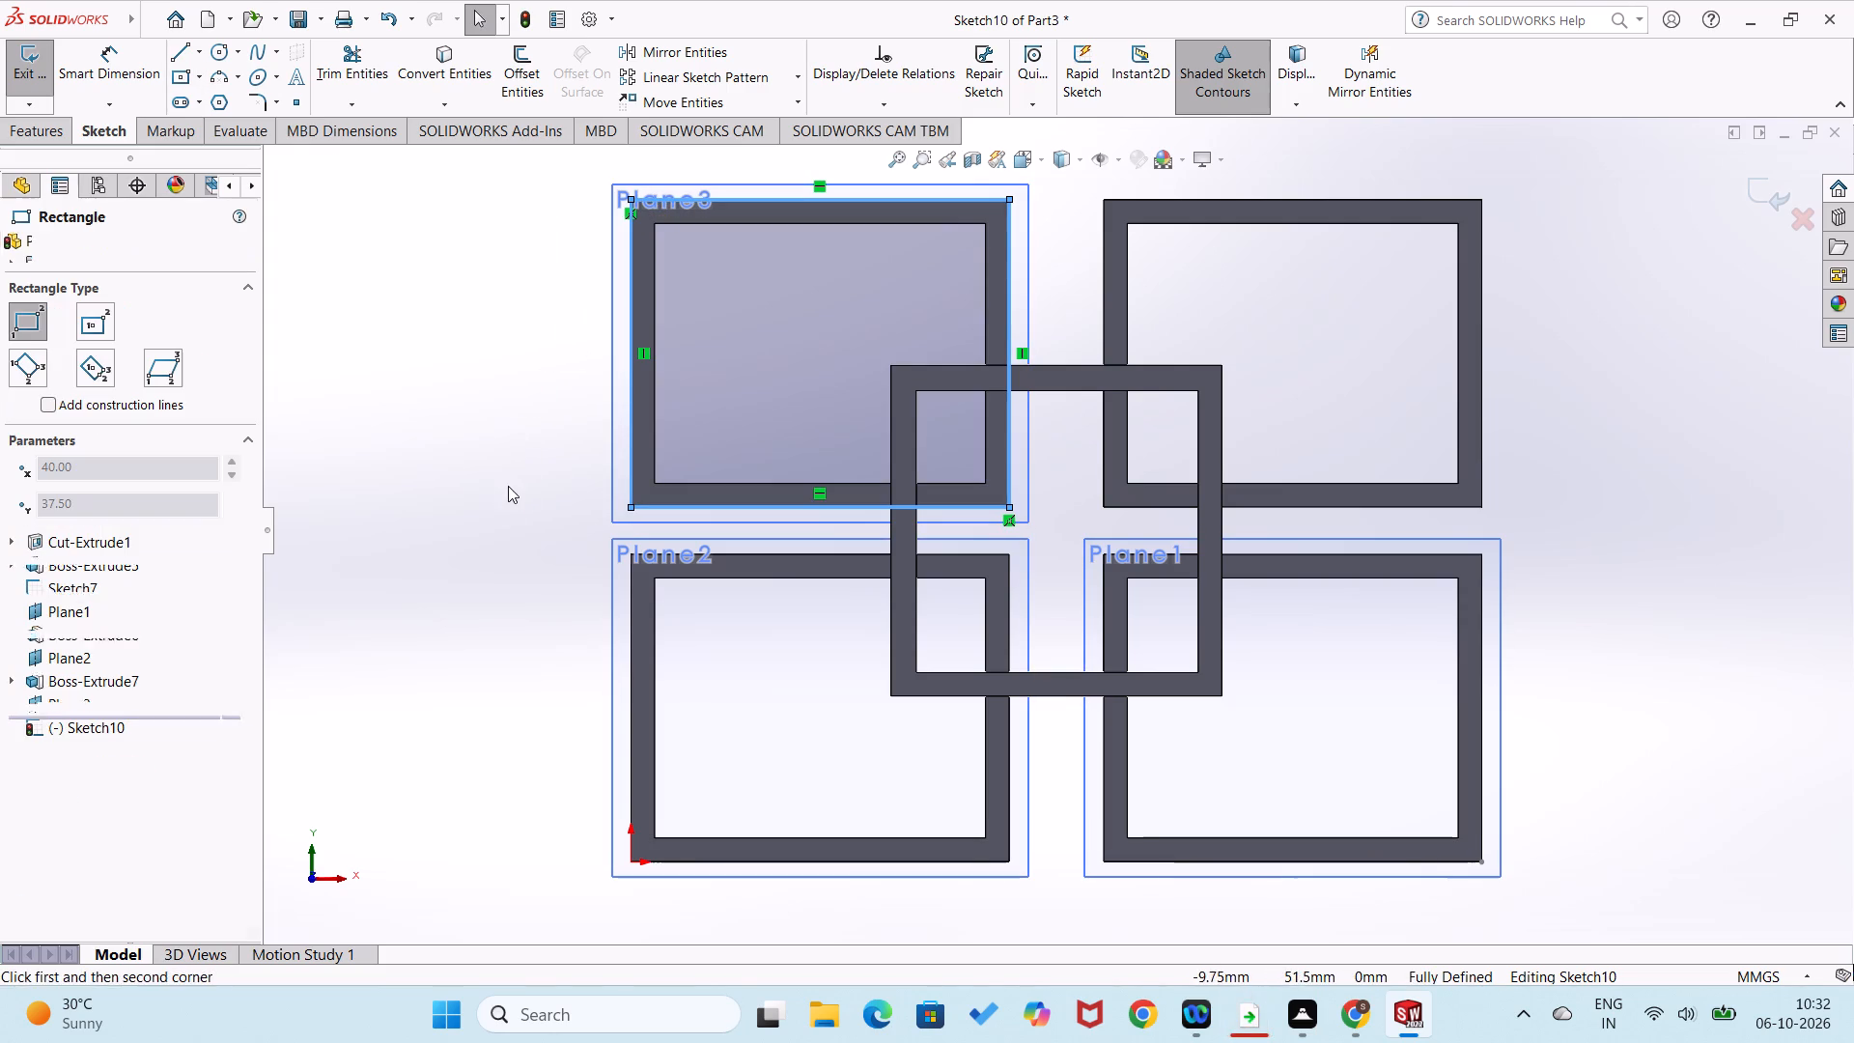
click(652, 220)
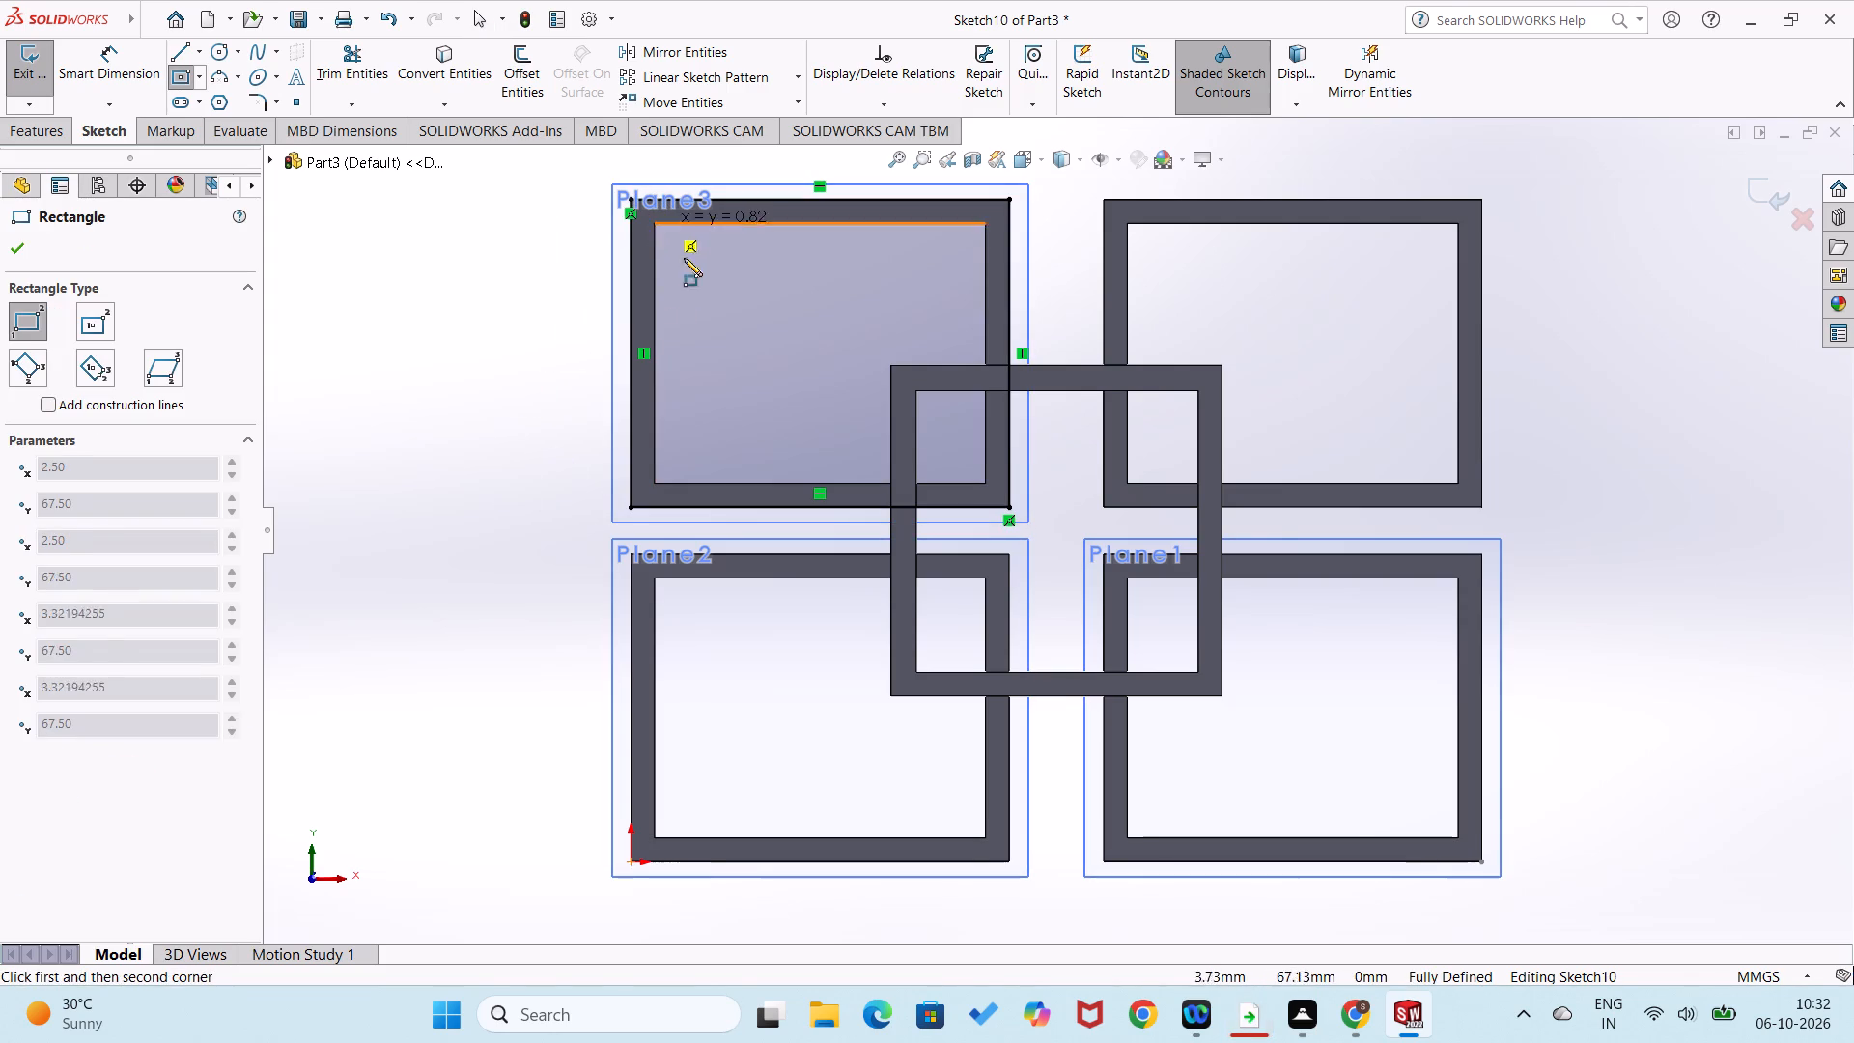
click(984, 485)
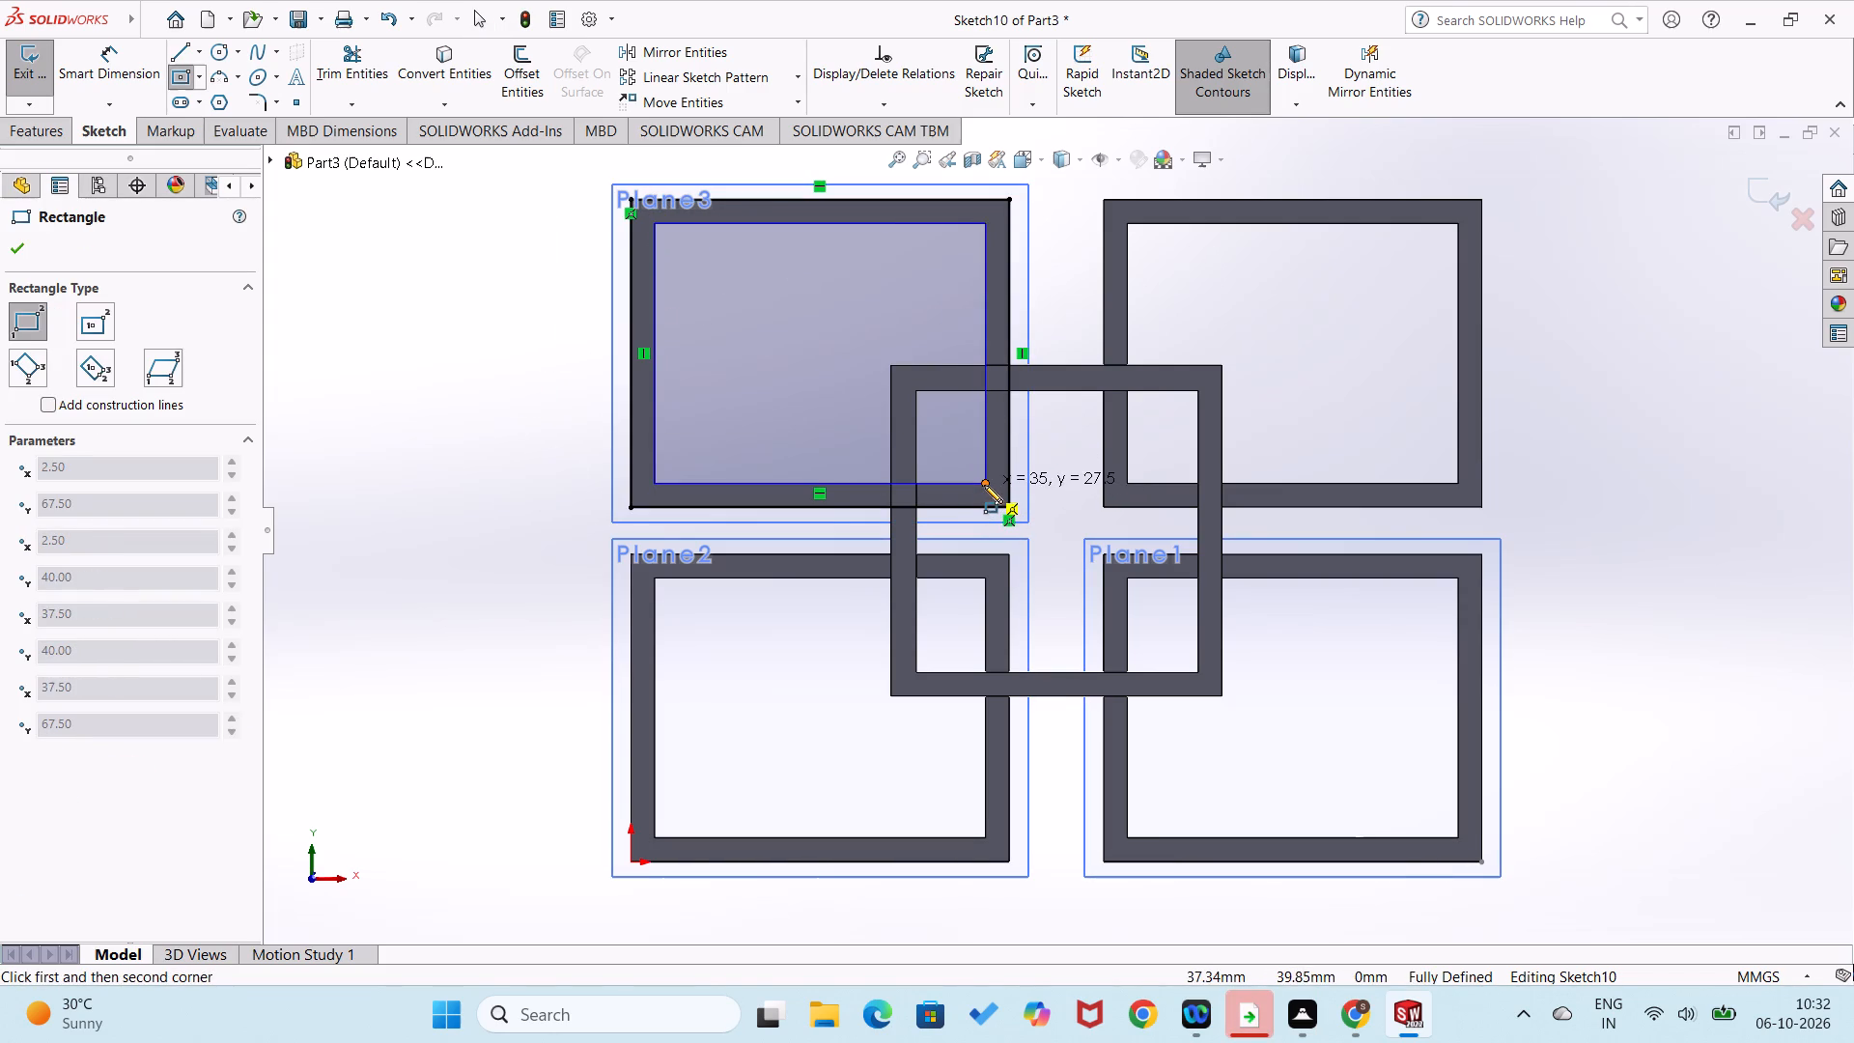
right_drag(532, 465, 516, 600)
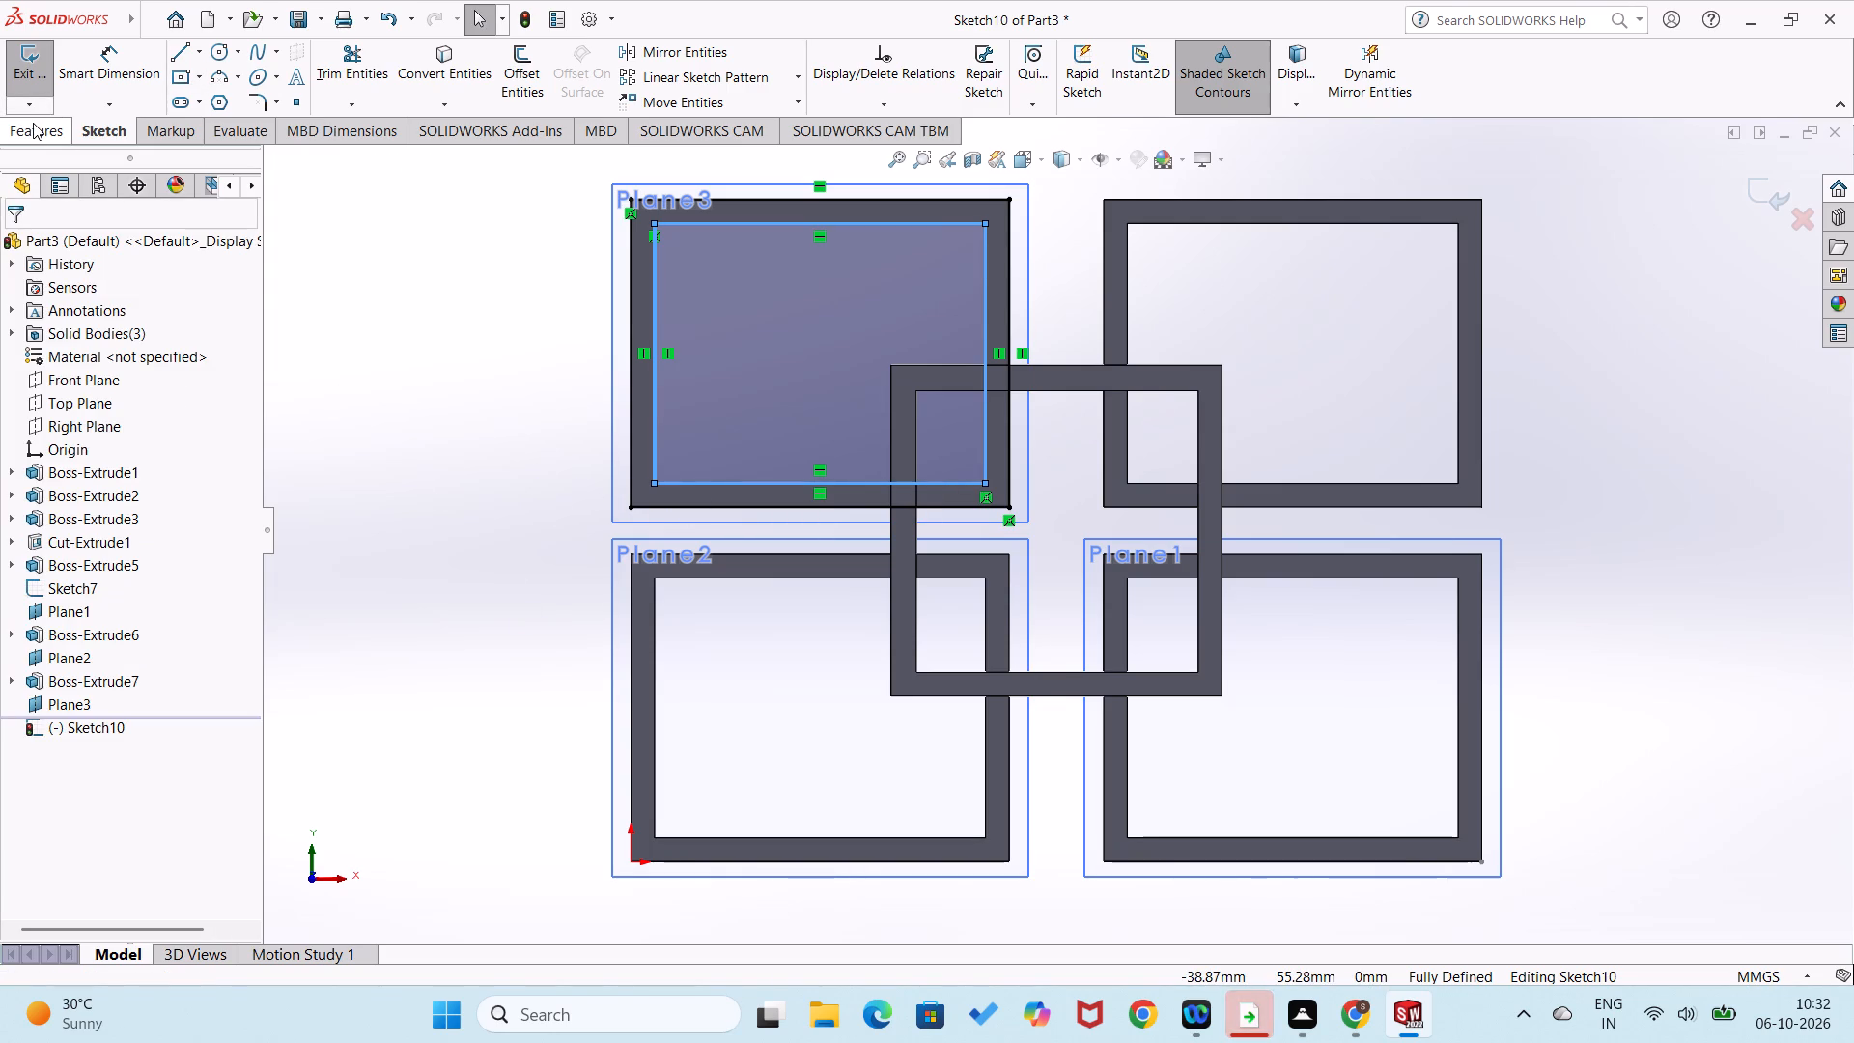
Extrude the rectangular ring behind the upper-left frame 3 mm, merging the result.
click(29, 132)
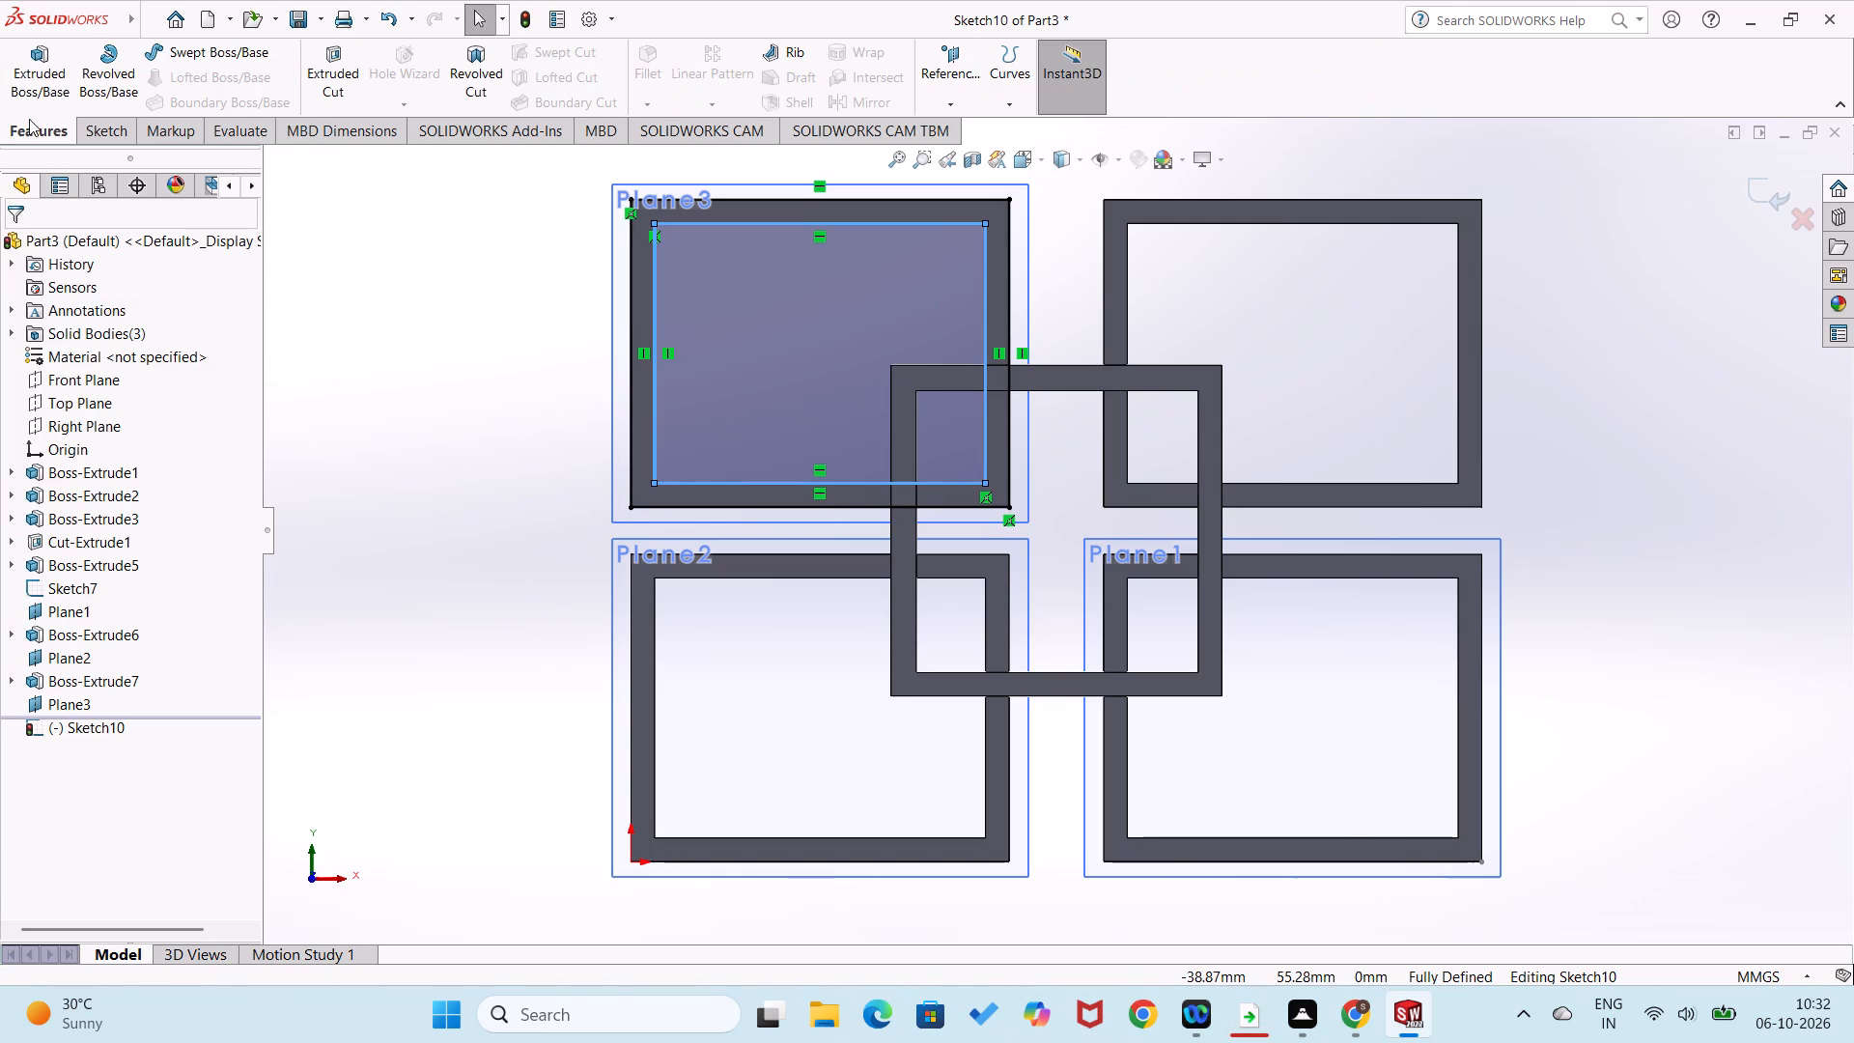
click(38, 95)
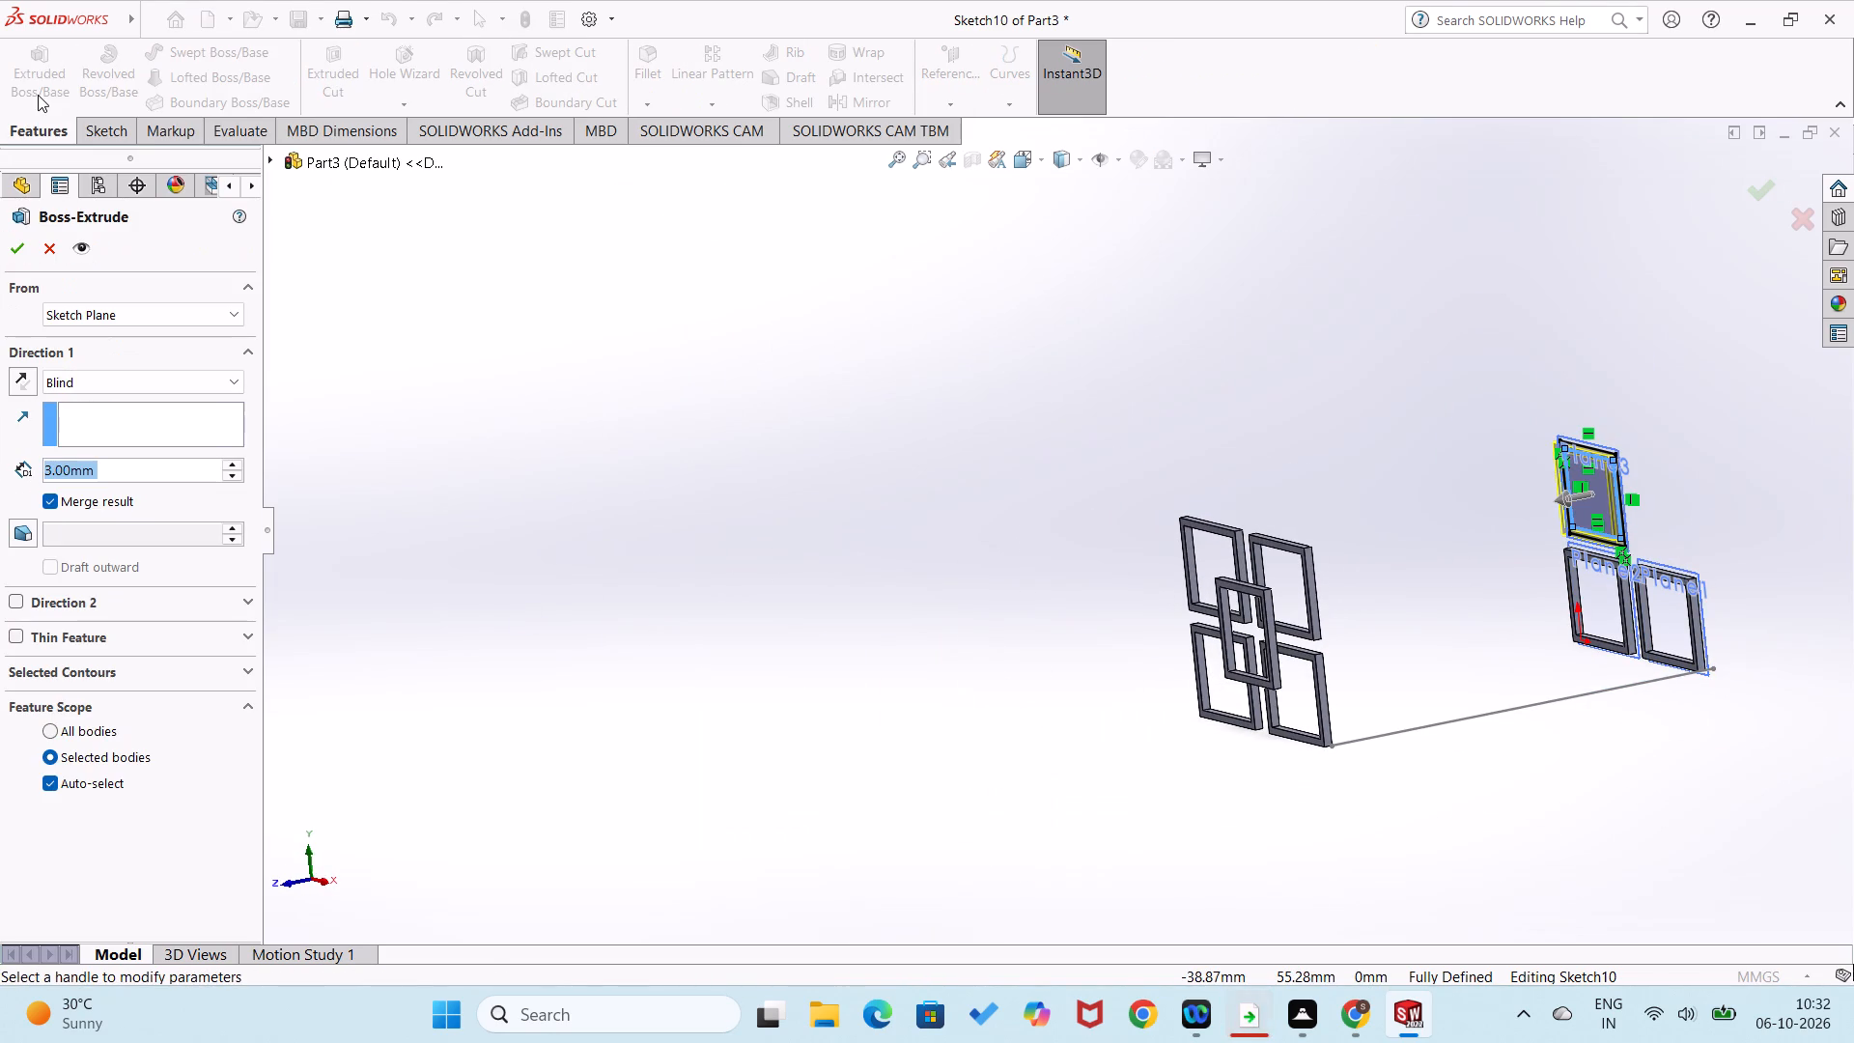
click(12, 244)
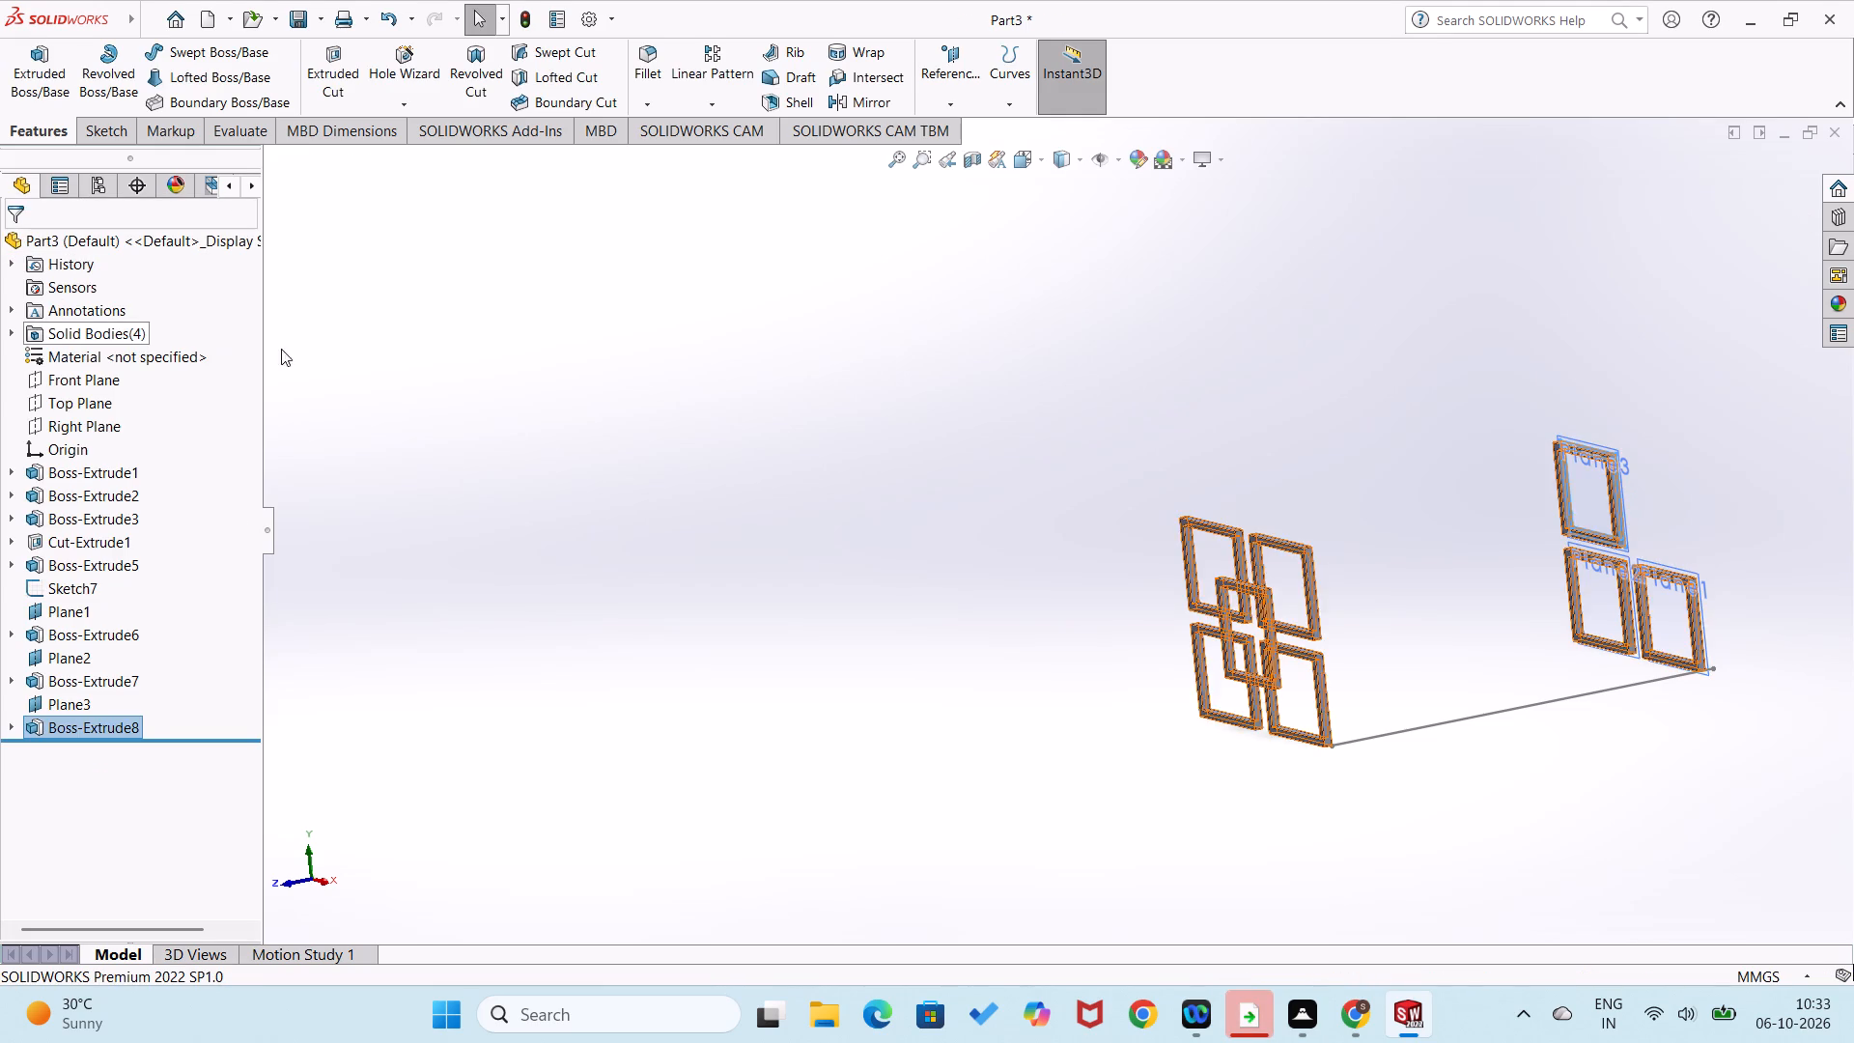
click(422, 409)
Create a reference plane offset 150 mm from the upper-right frame's front face, flipped to lie behind the frames.
click(961, 100)
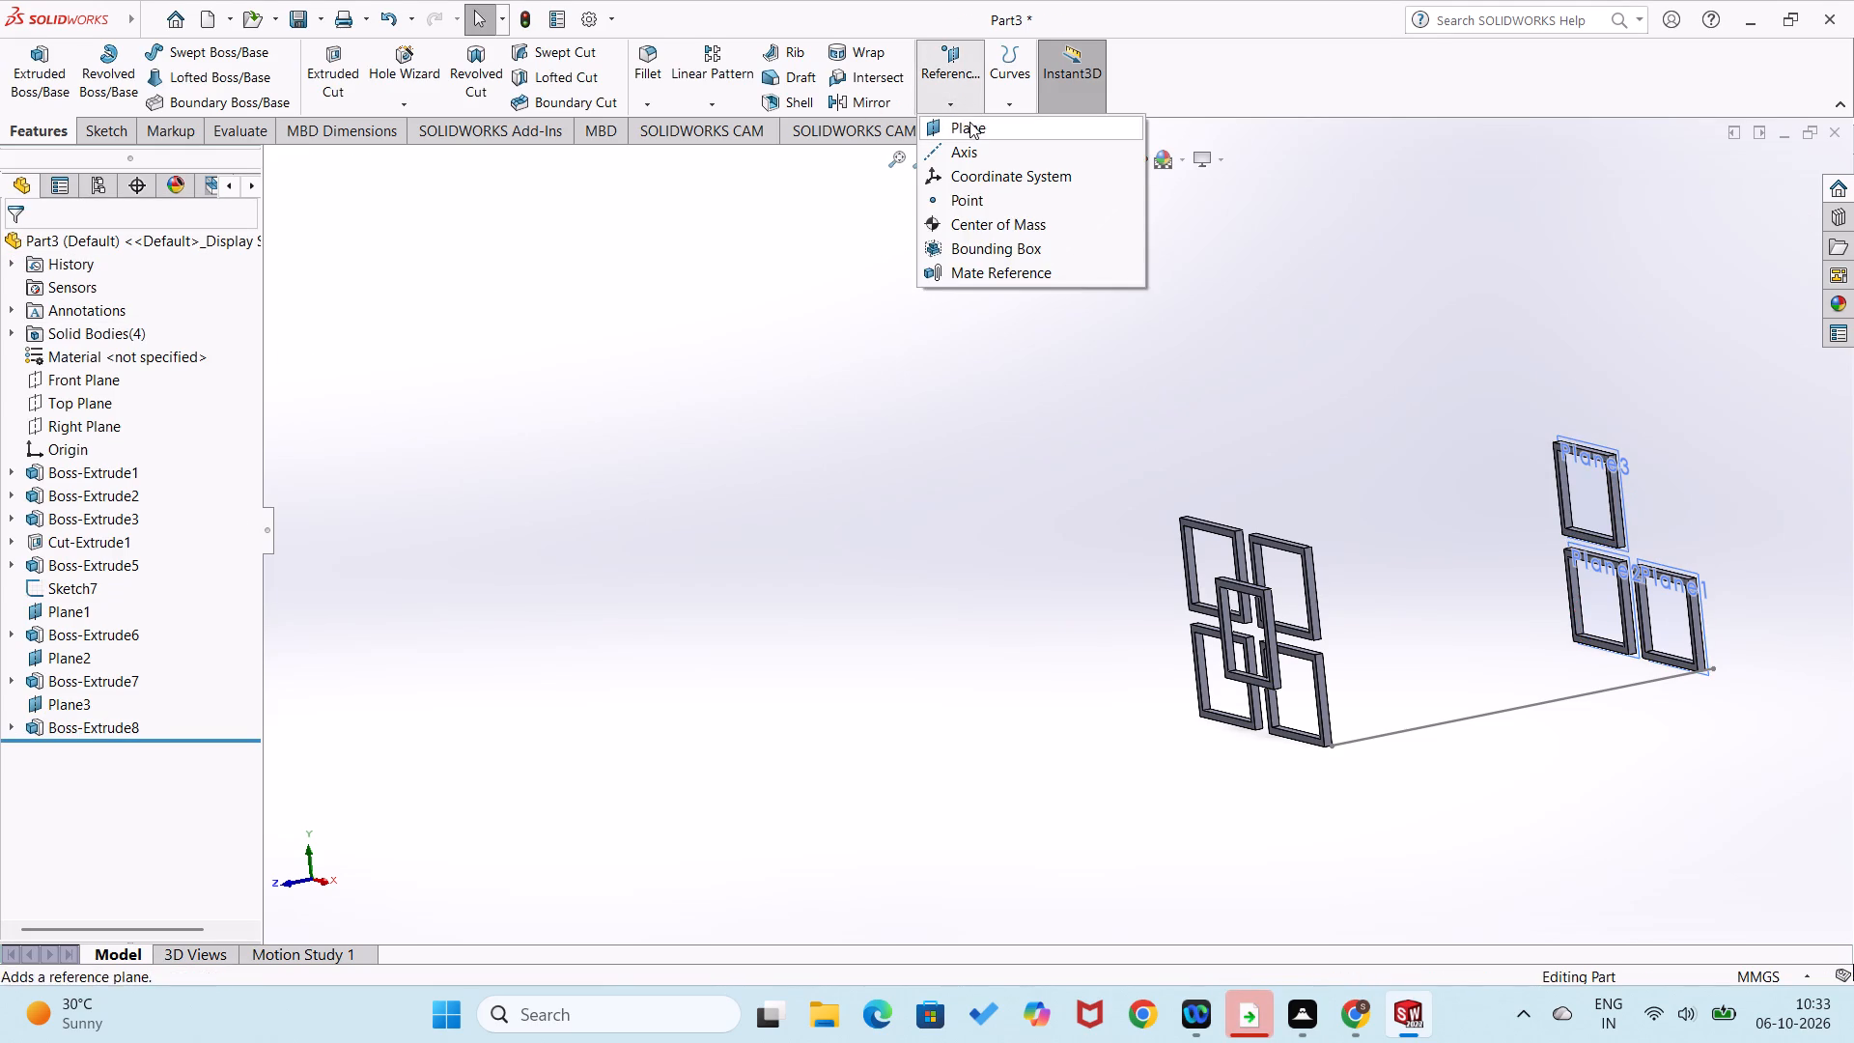
click(969, 122)
scroll(1134, 527, down, 5)
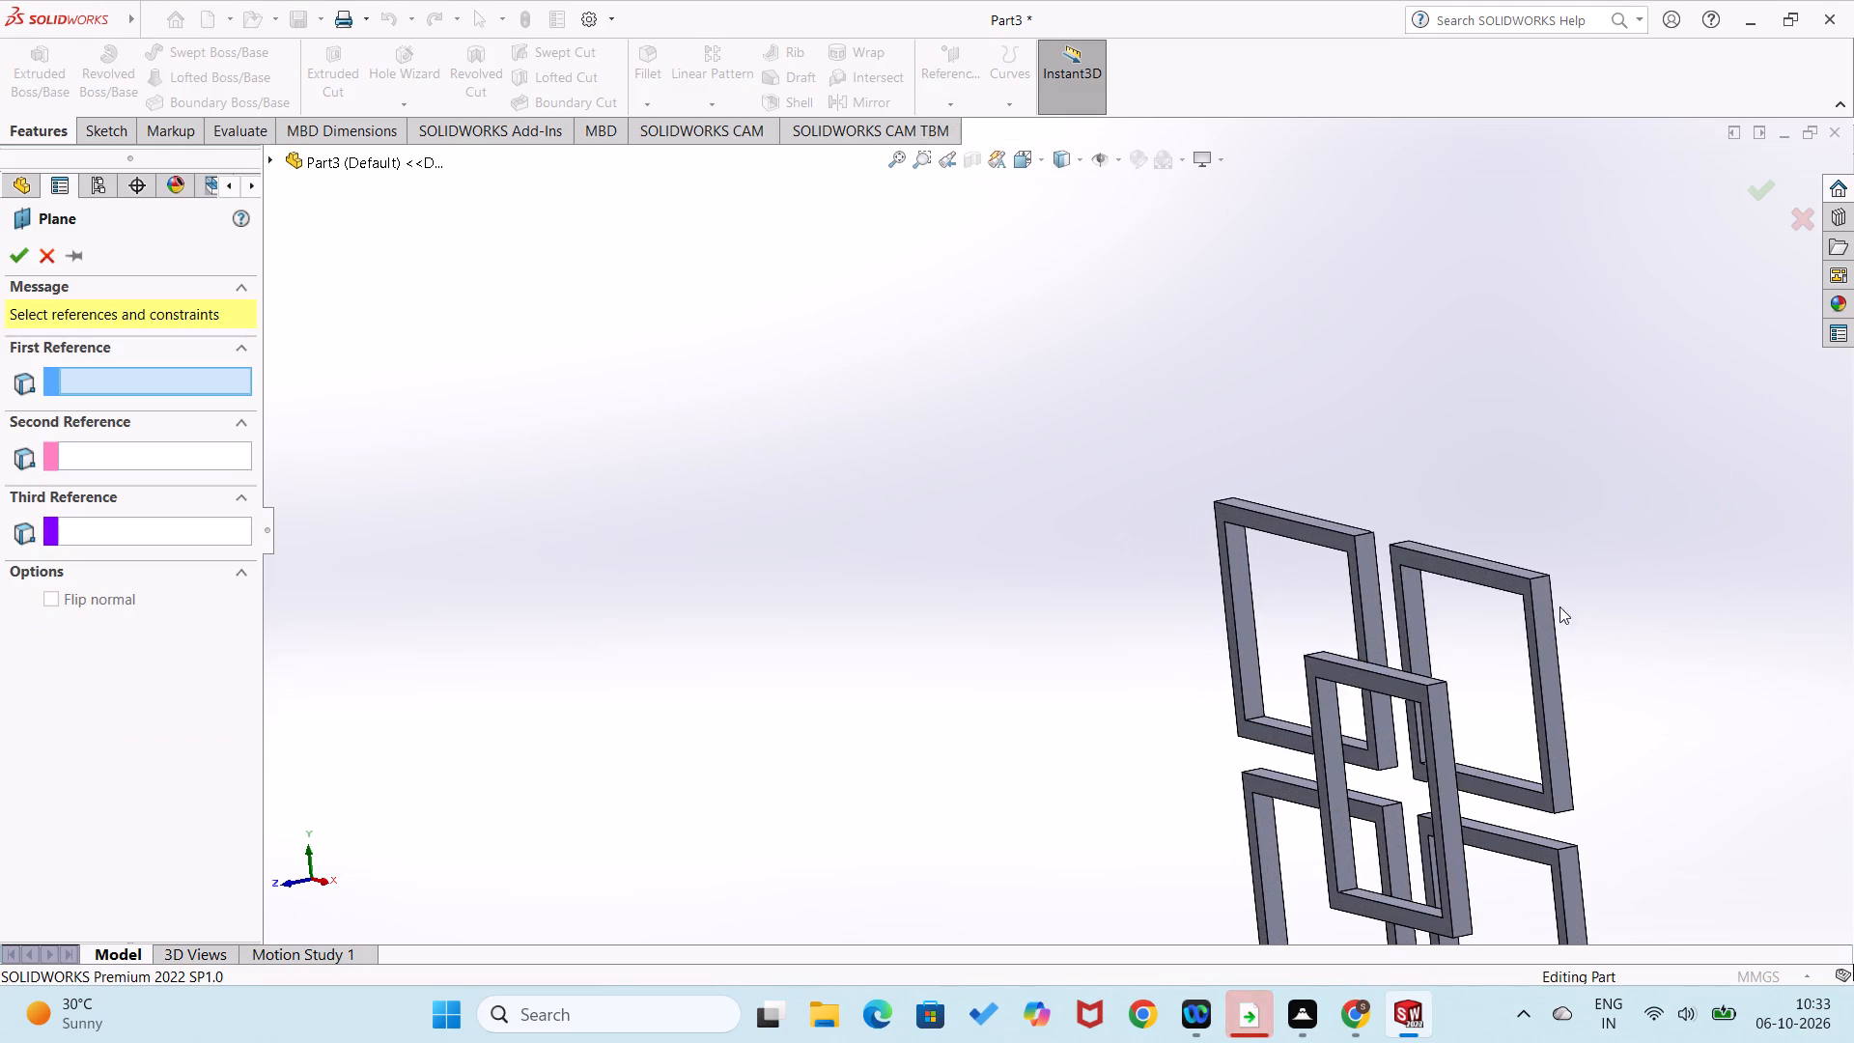
click(1480, 578)
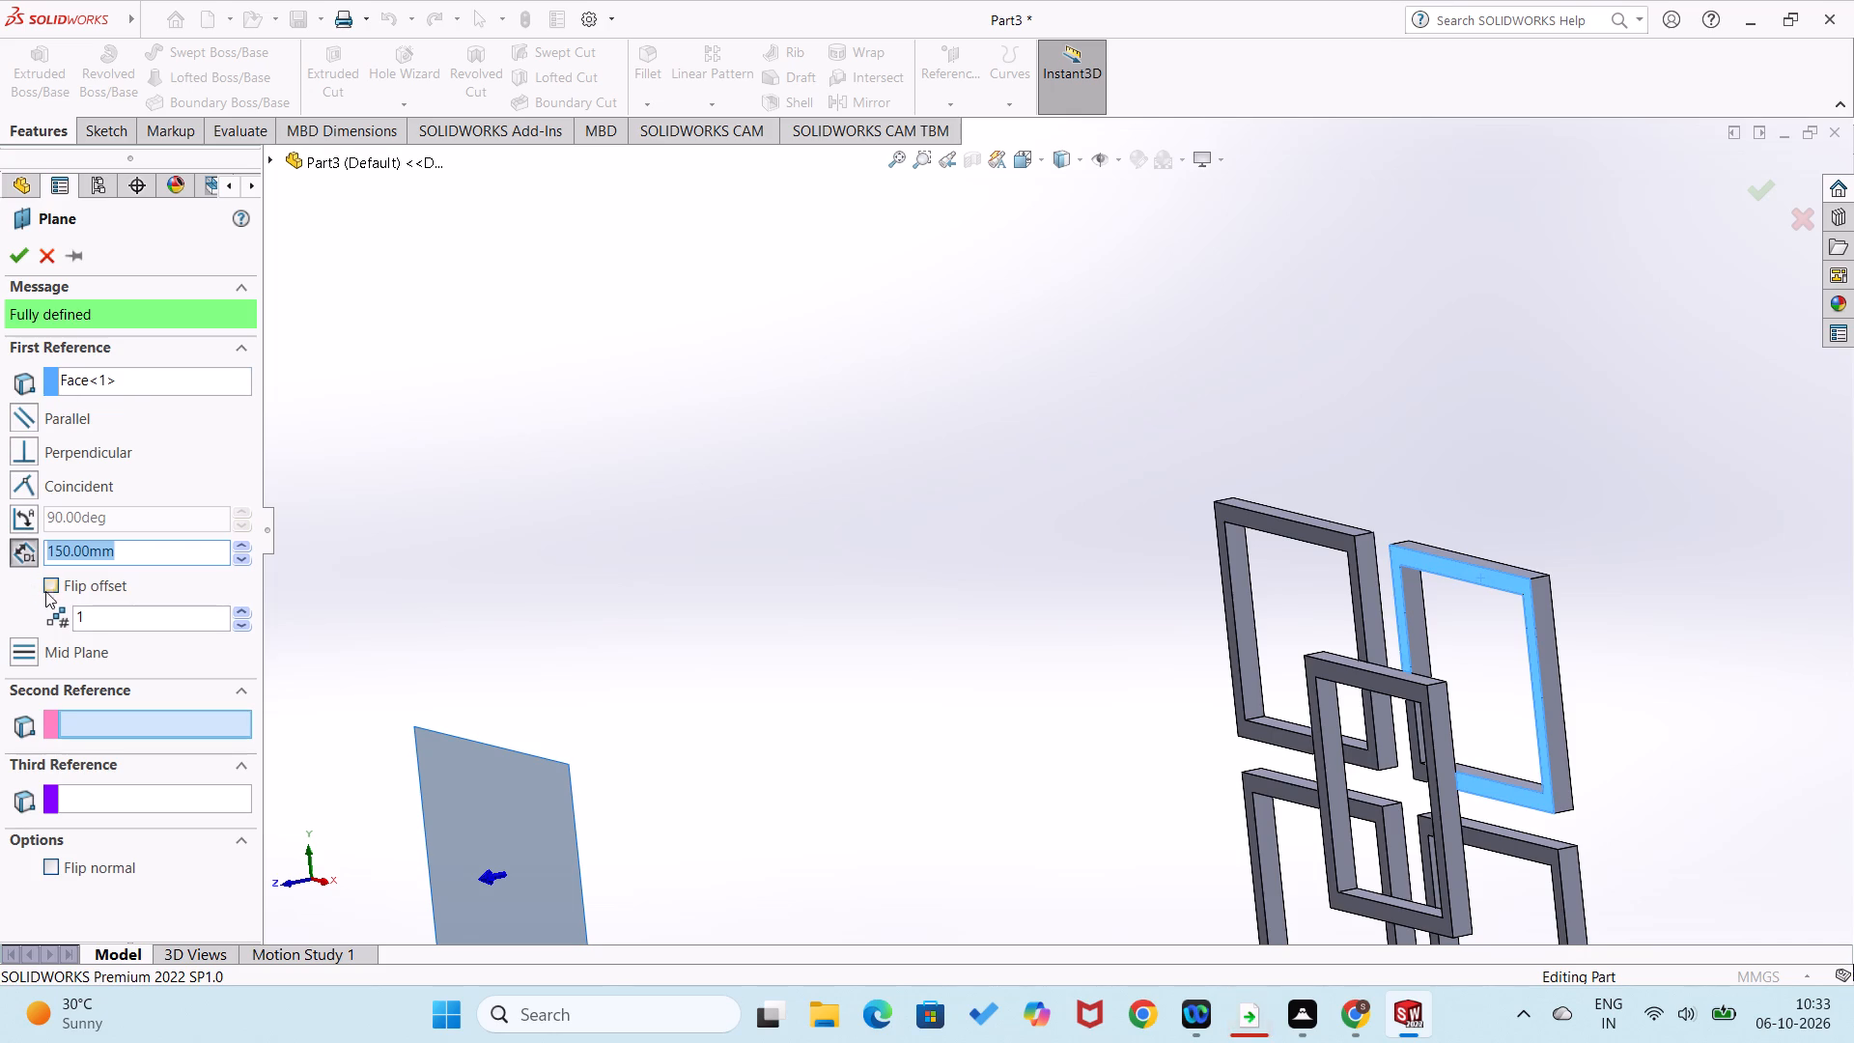
click(53, 582)
click(15, 249)
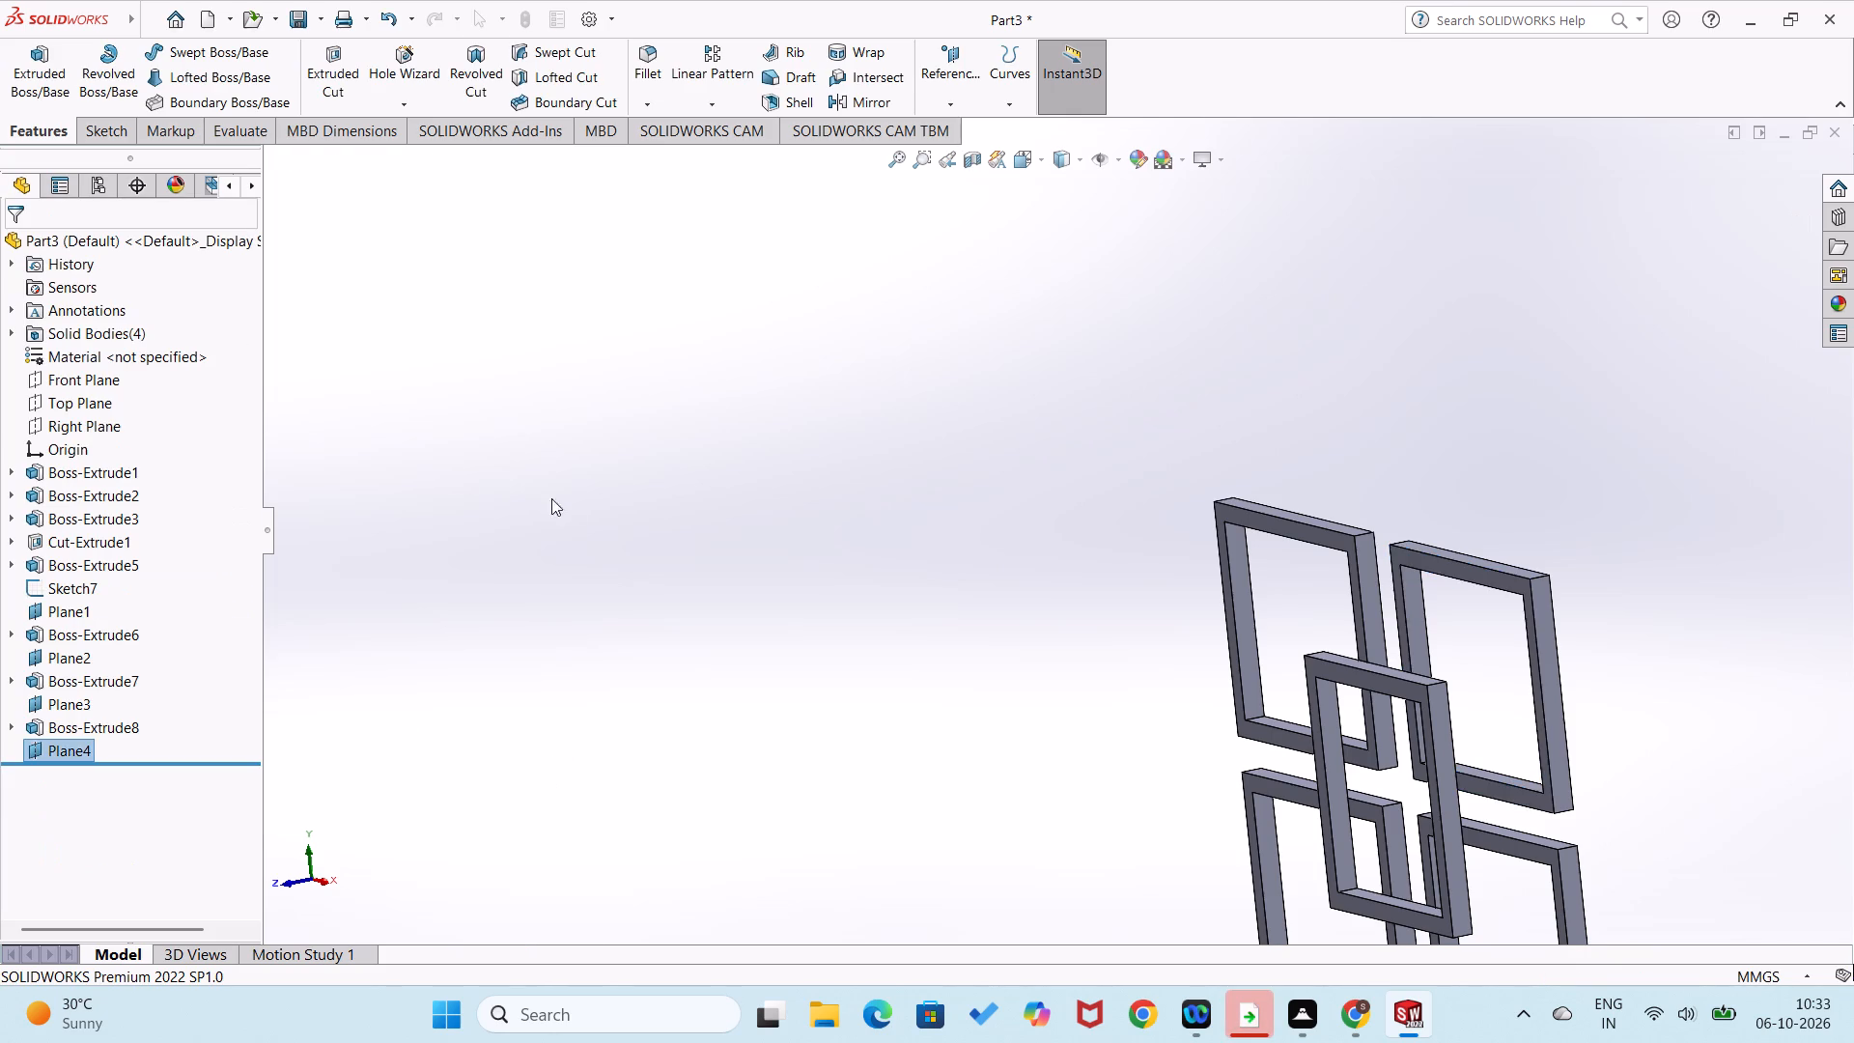
Start a sketch on the plane behind the upper-right frame and draw a 40 × 32.5 mm rectangle matching that frame's outer outline.
scroll(571, 505, up, 3)
scroll(737, 553, up, 3)
click(1234, 422)
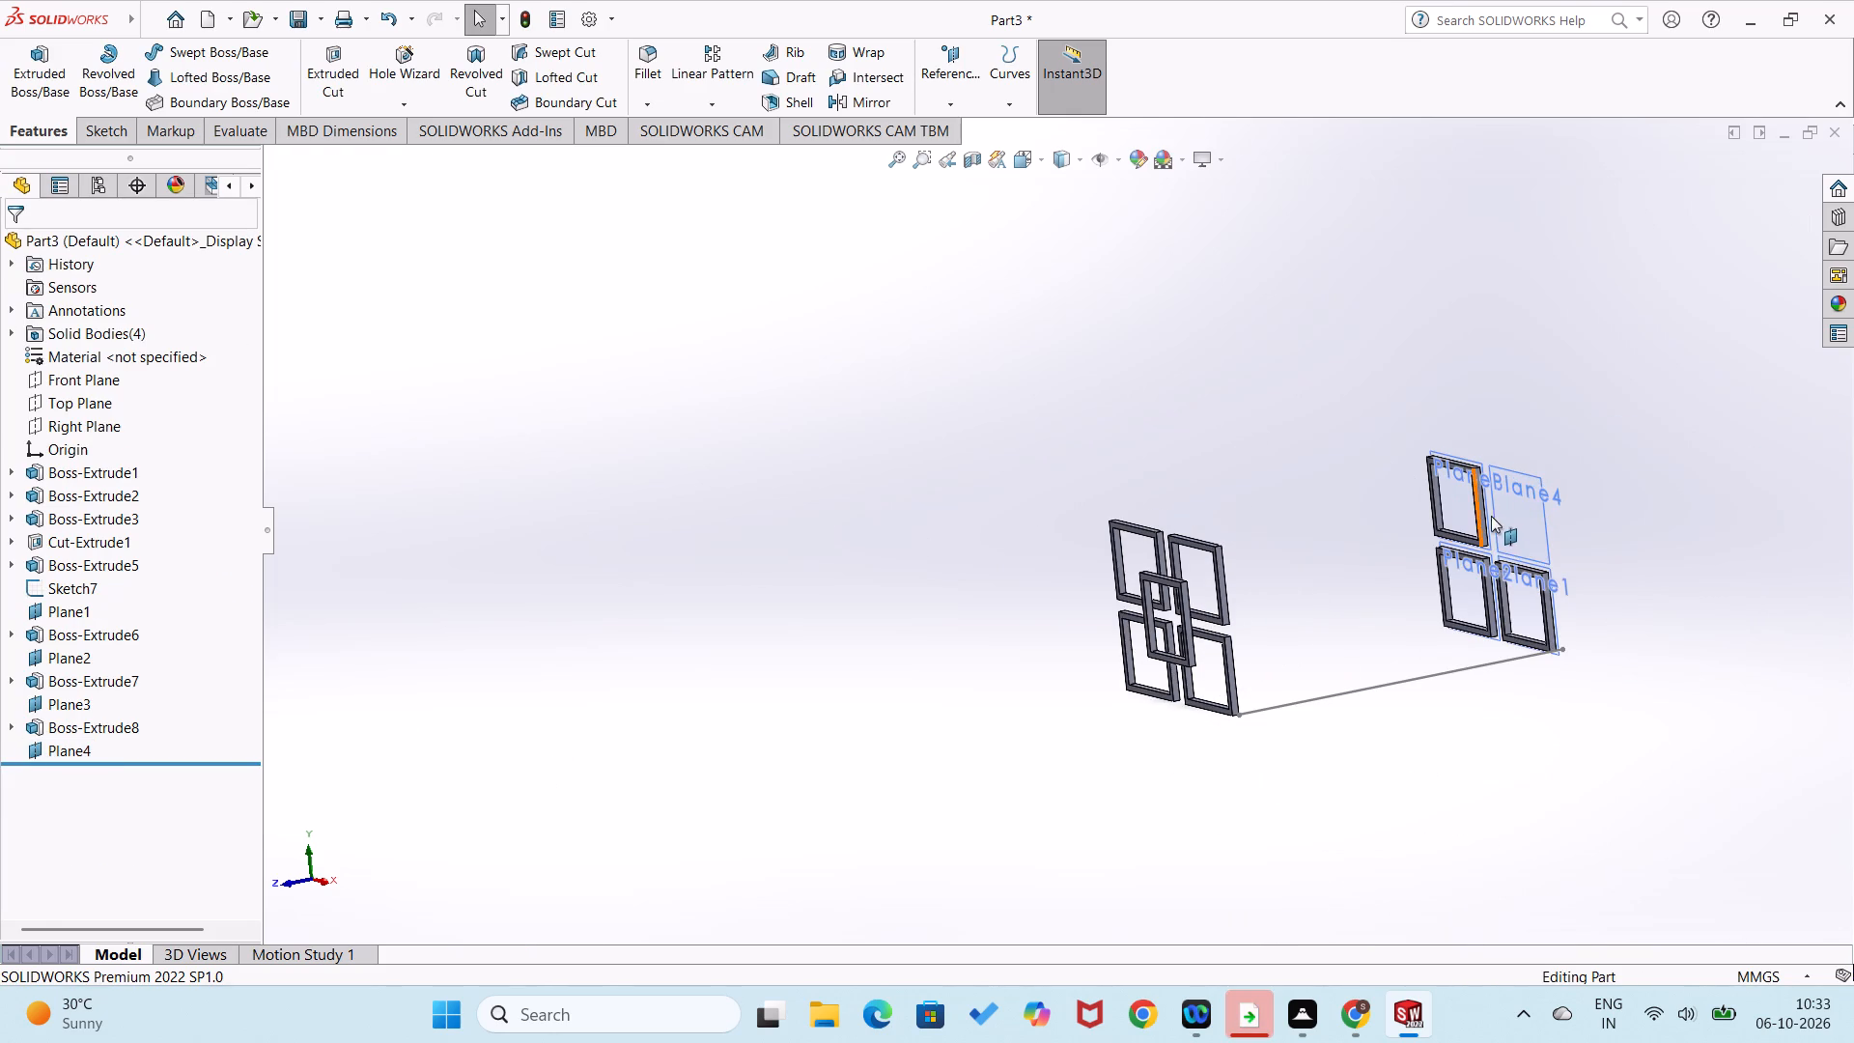
right_click(1501, 519)
click(1551, 485)
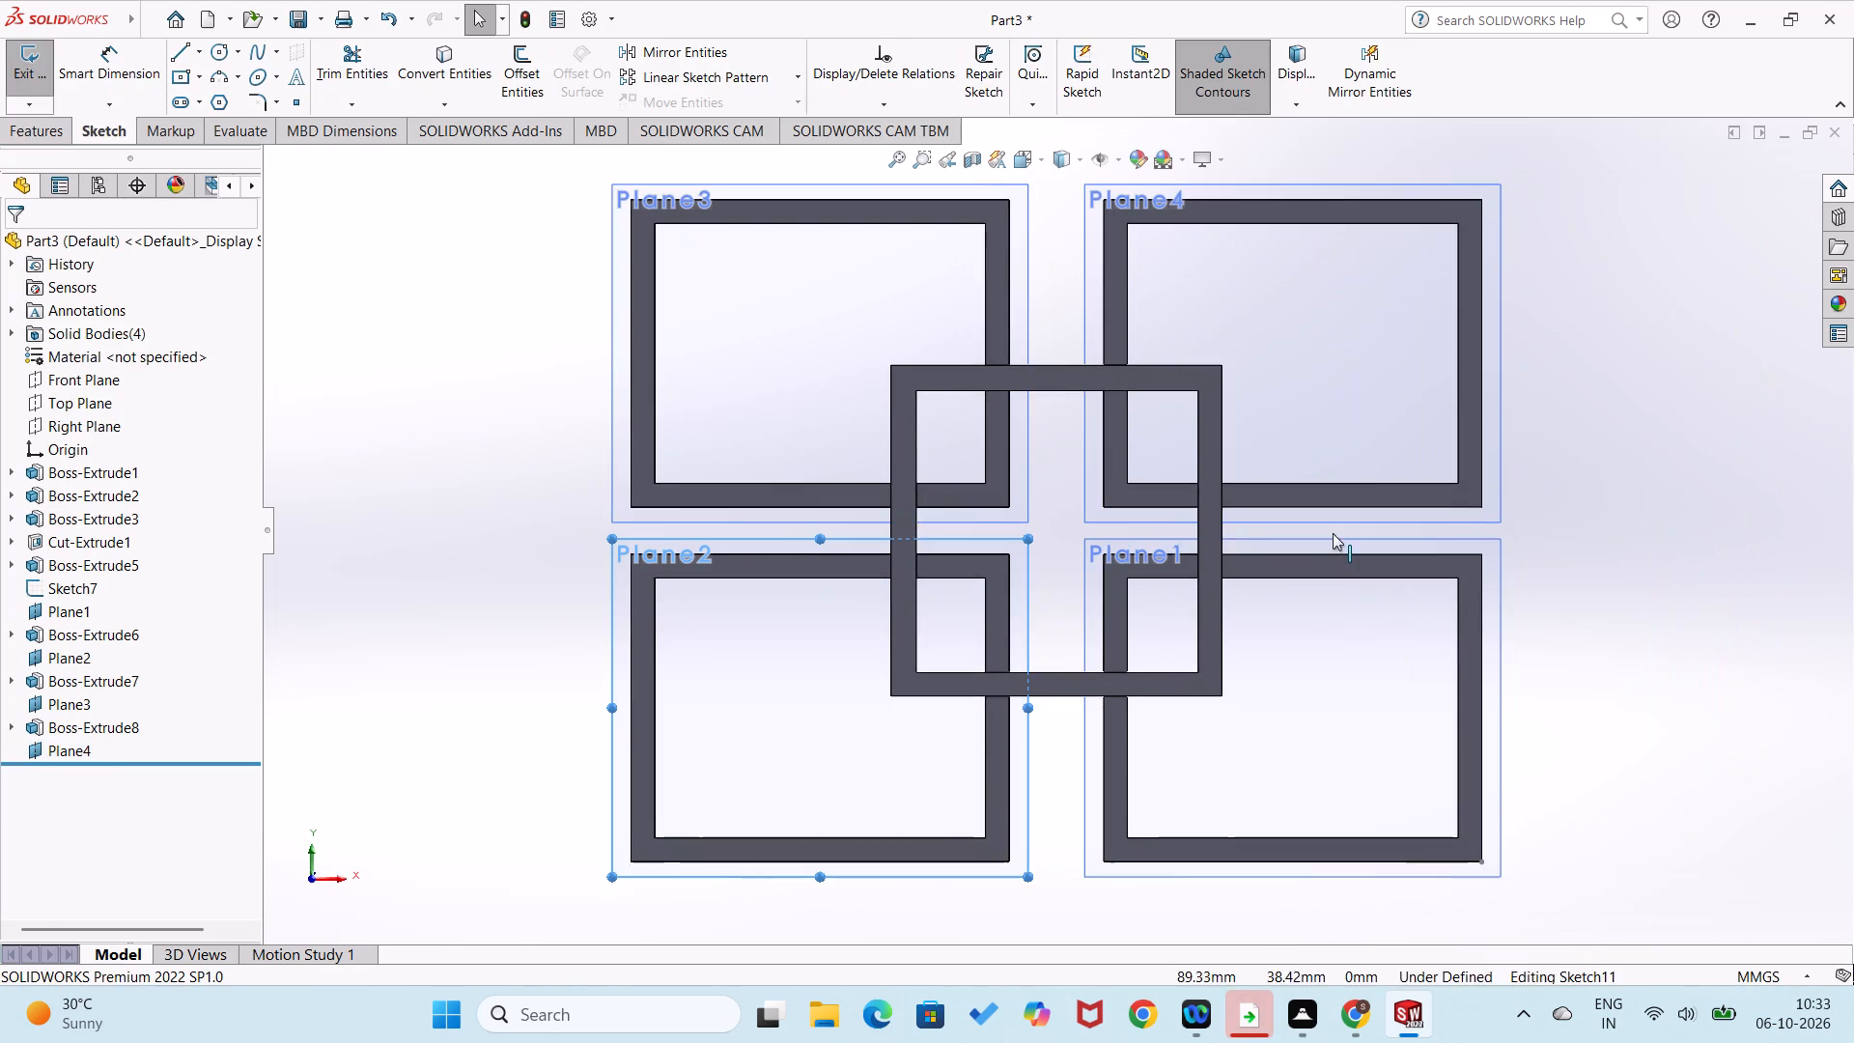
click(546, 458)
right_drag(546, 458, 502, 566)
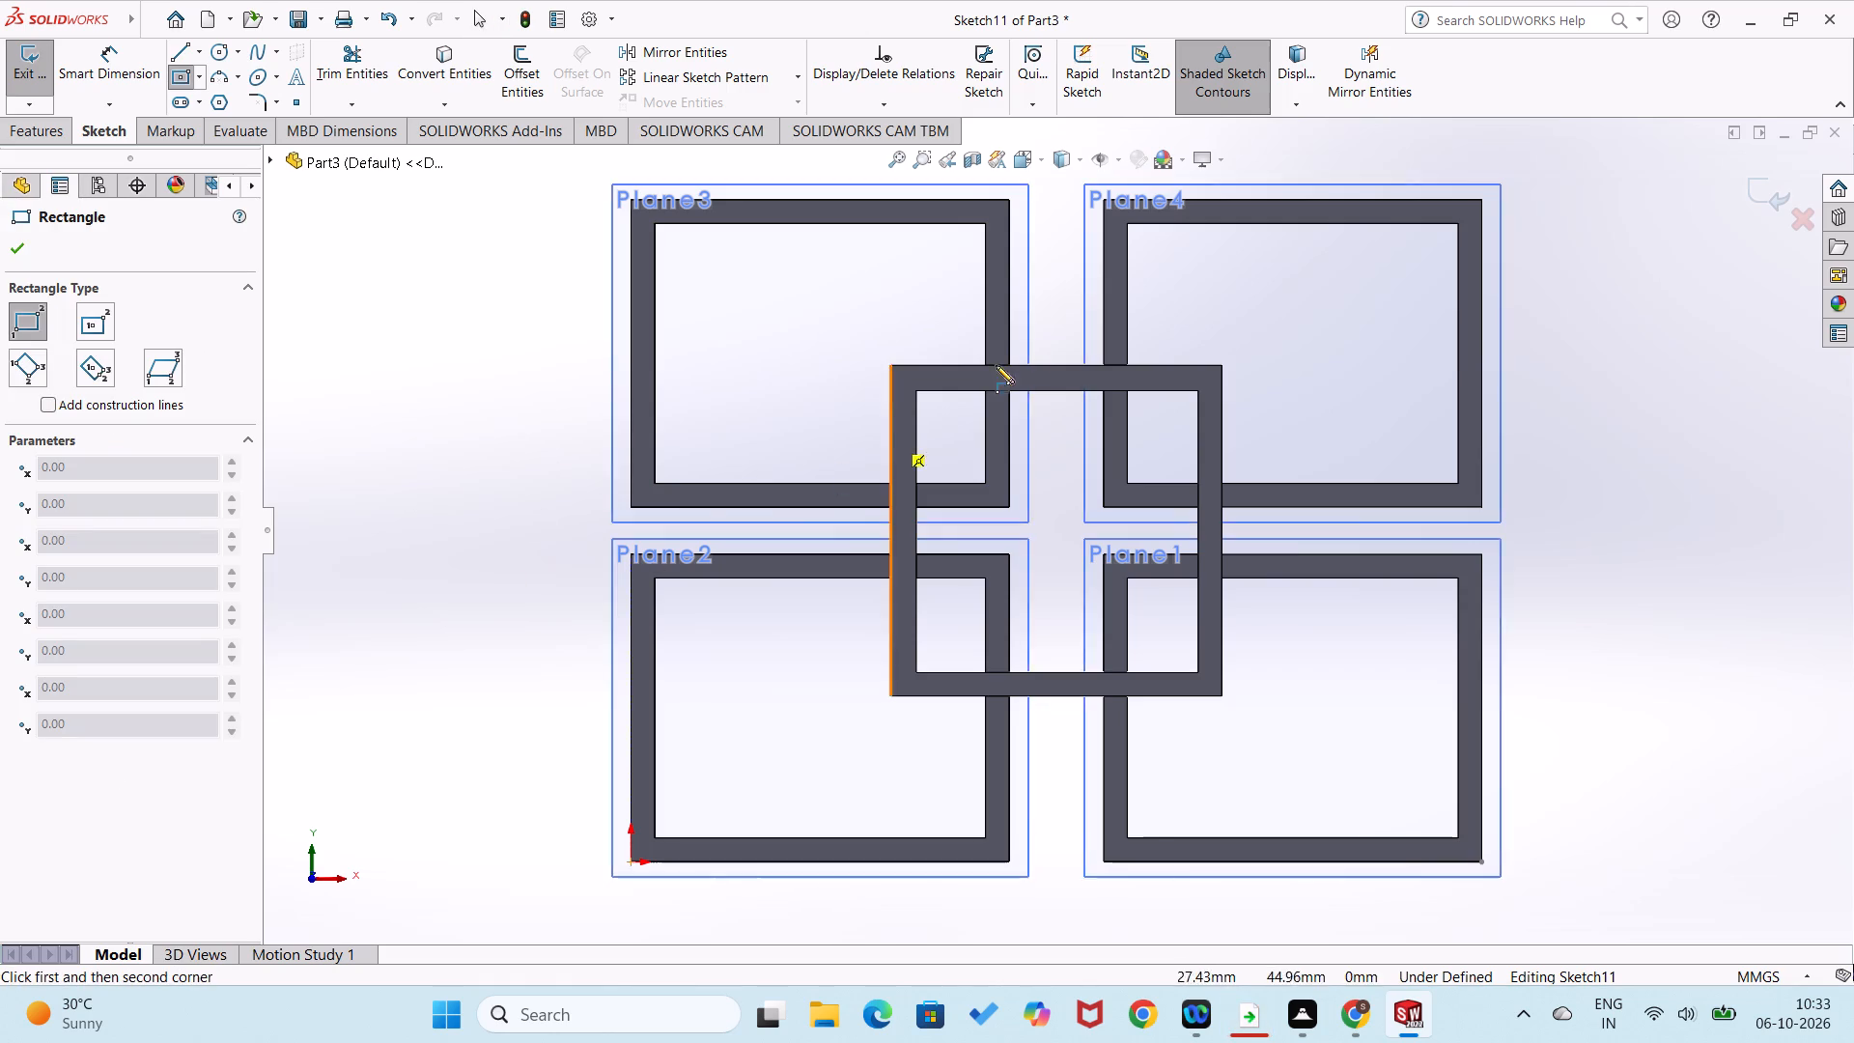
click(1105, 199)
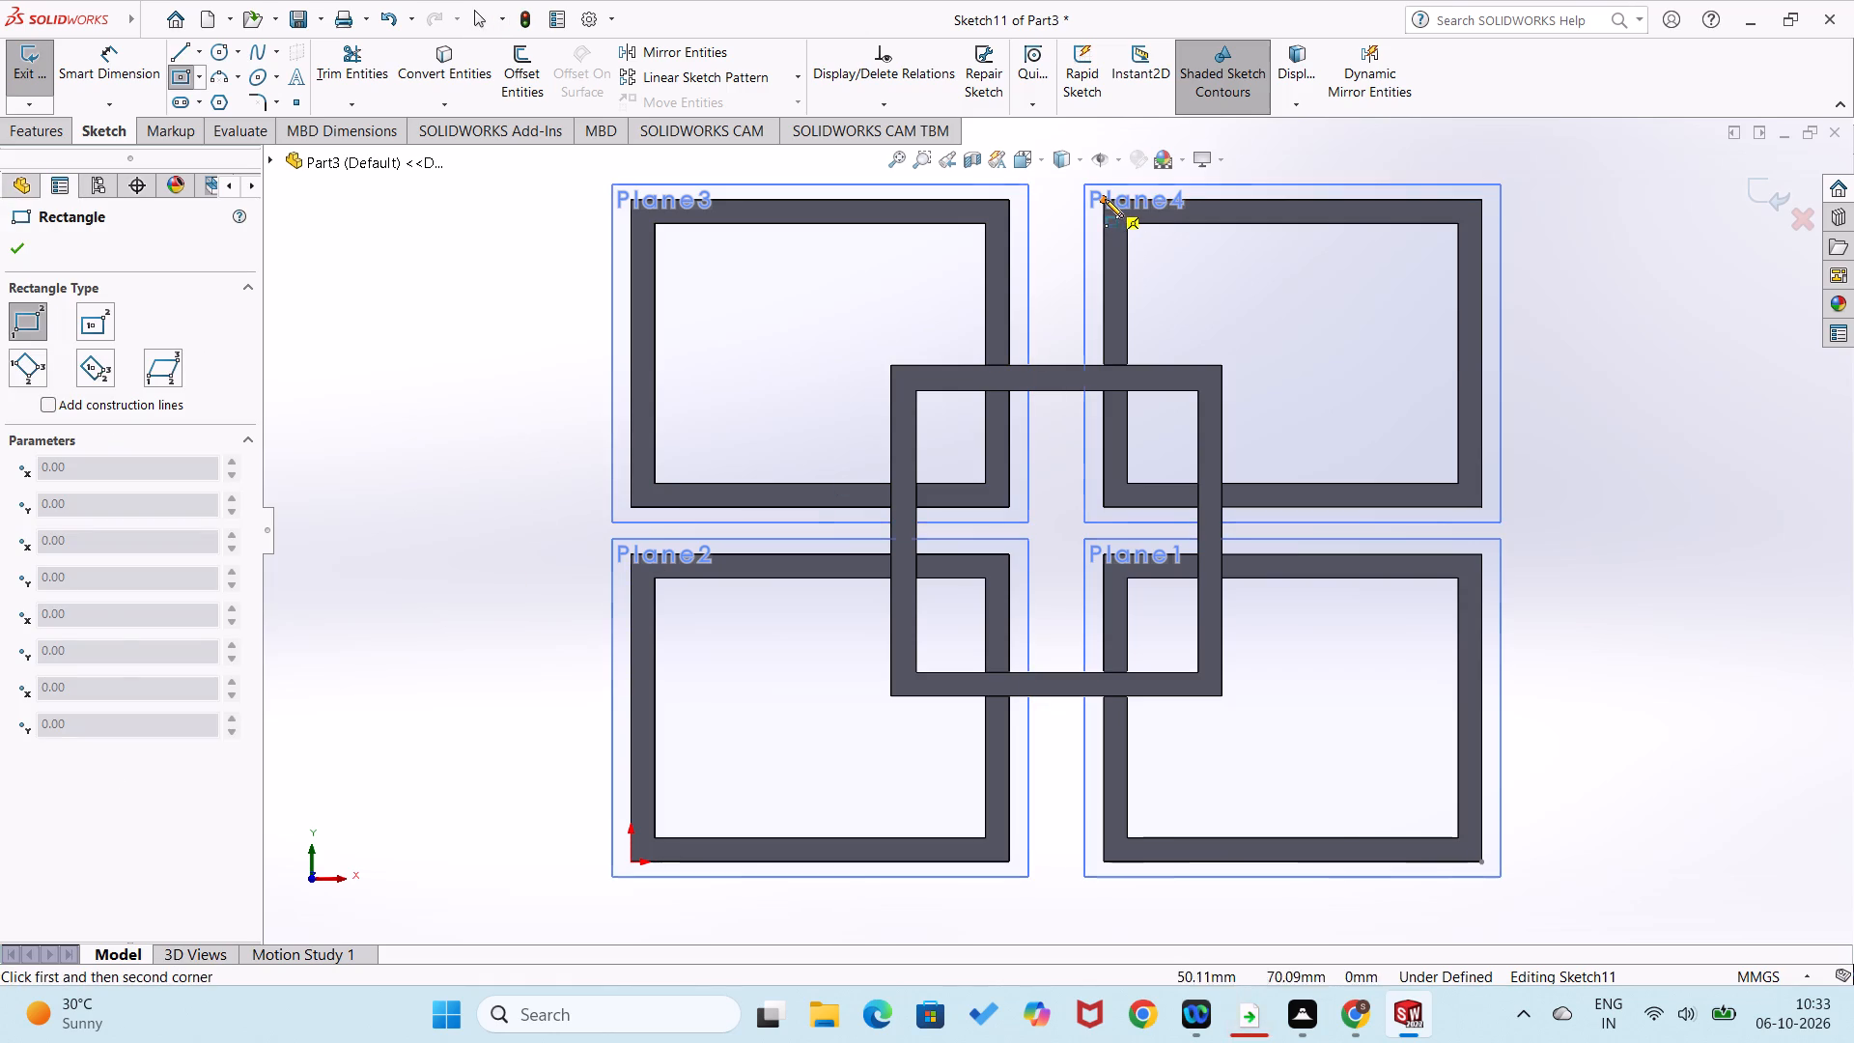
click(1482, 506)
right_drag(1559, 472, 1550, 590)
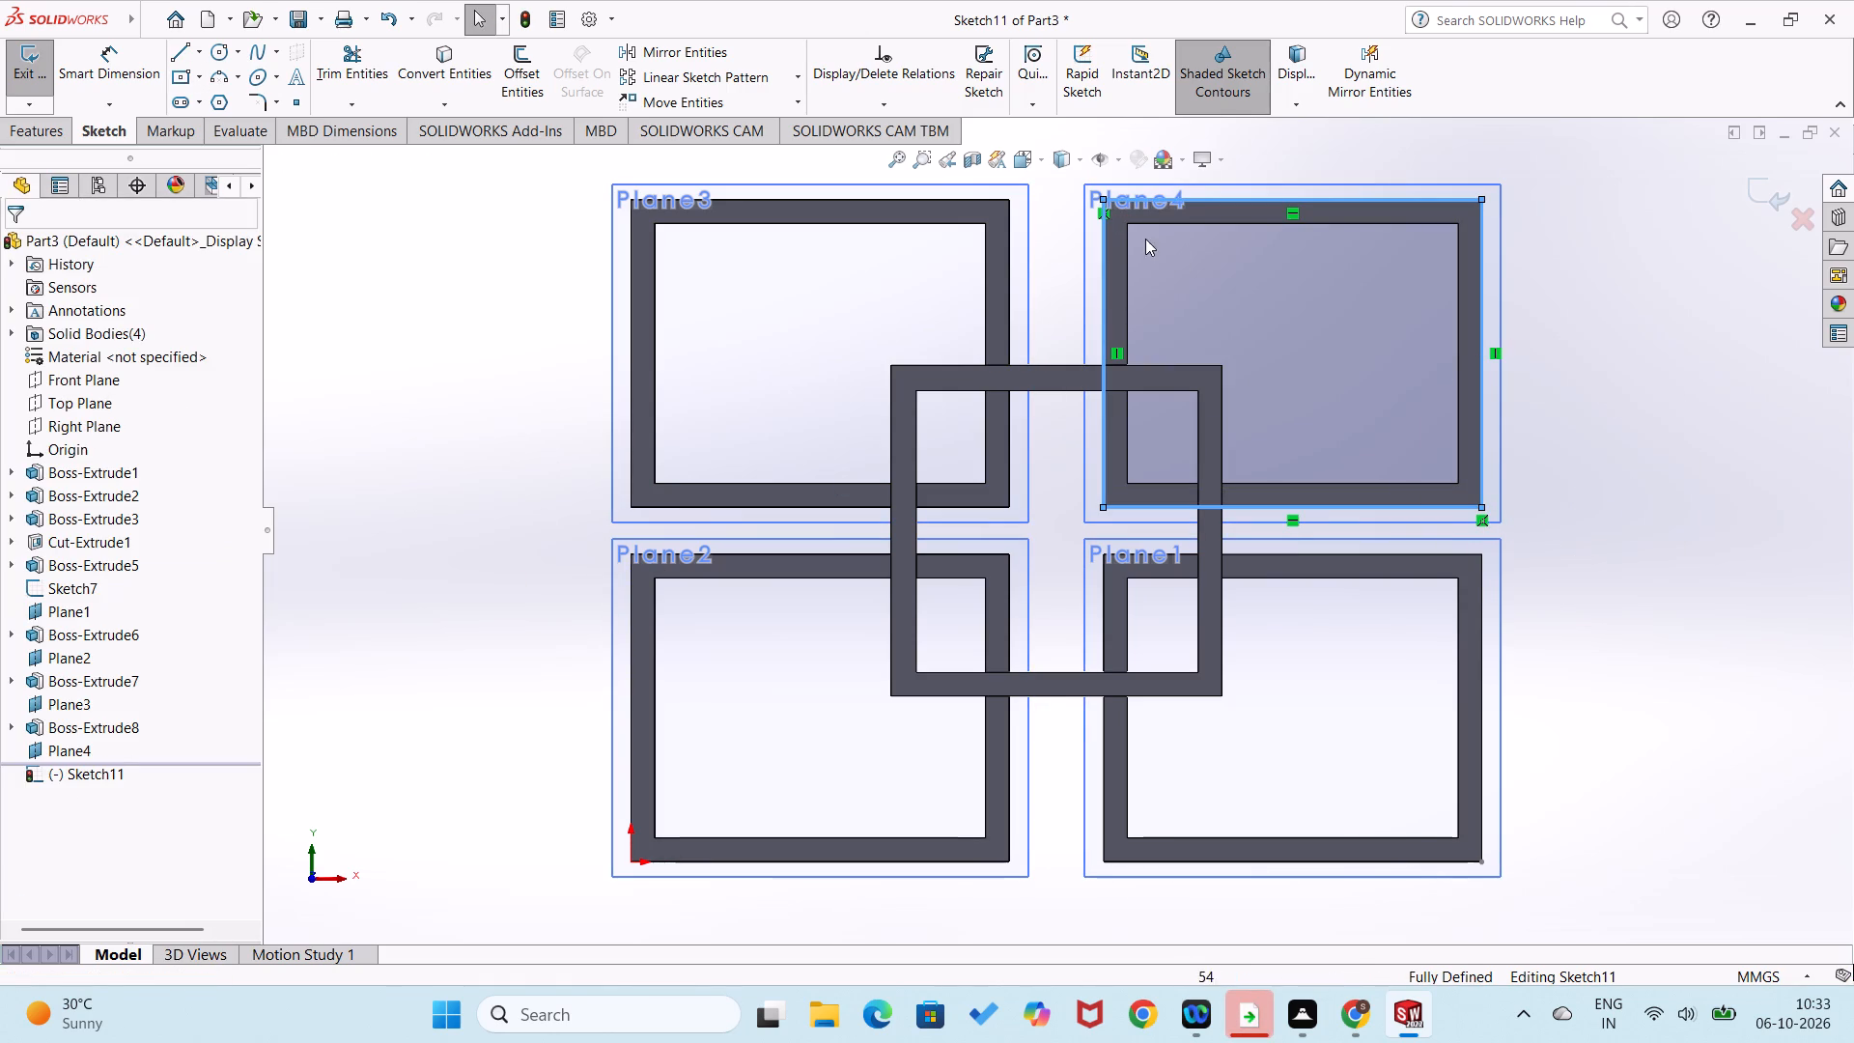
Sketch a 35 × 27.5 mm inner rectangle between opposite inner corners of the upper-right frame's opening.
right_drag(1553, 394, 1565, 565)
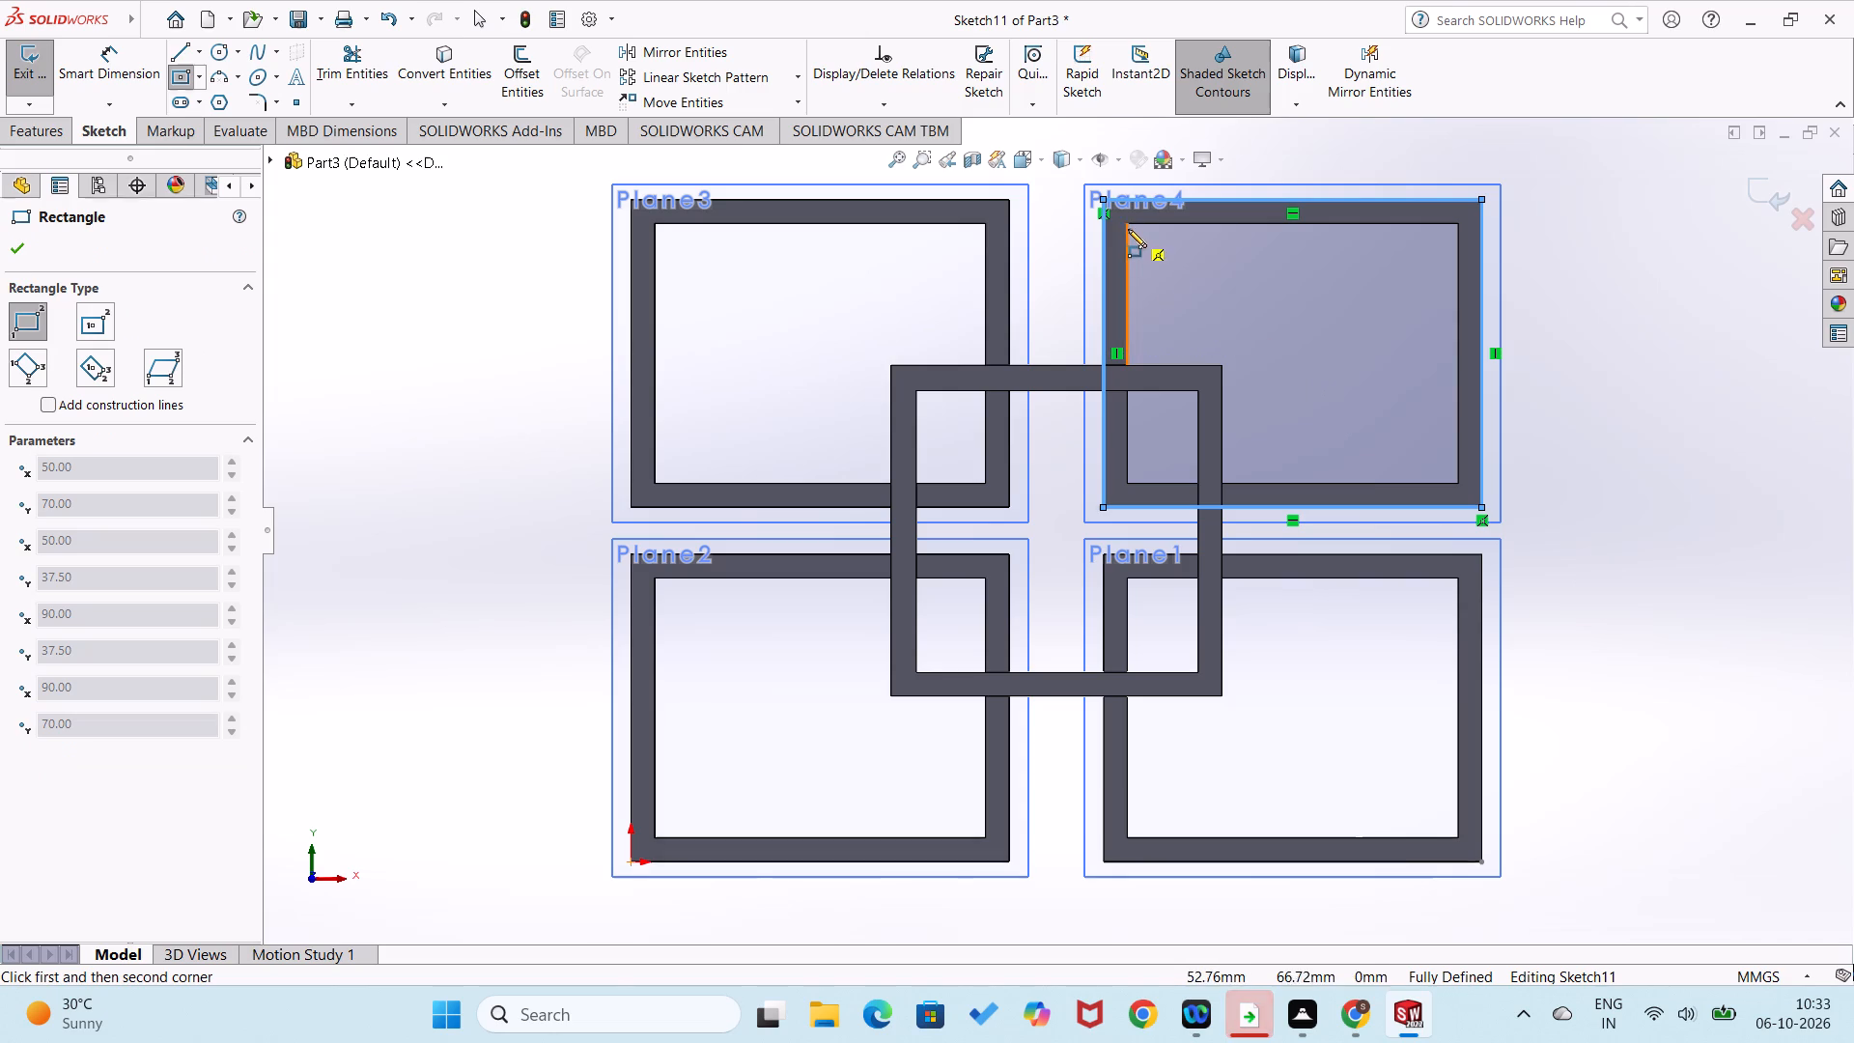
click(1124, 219)
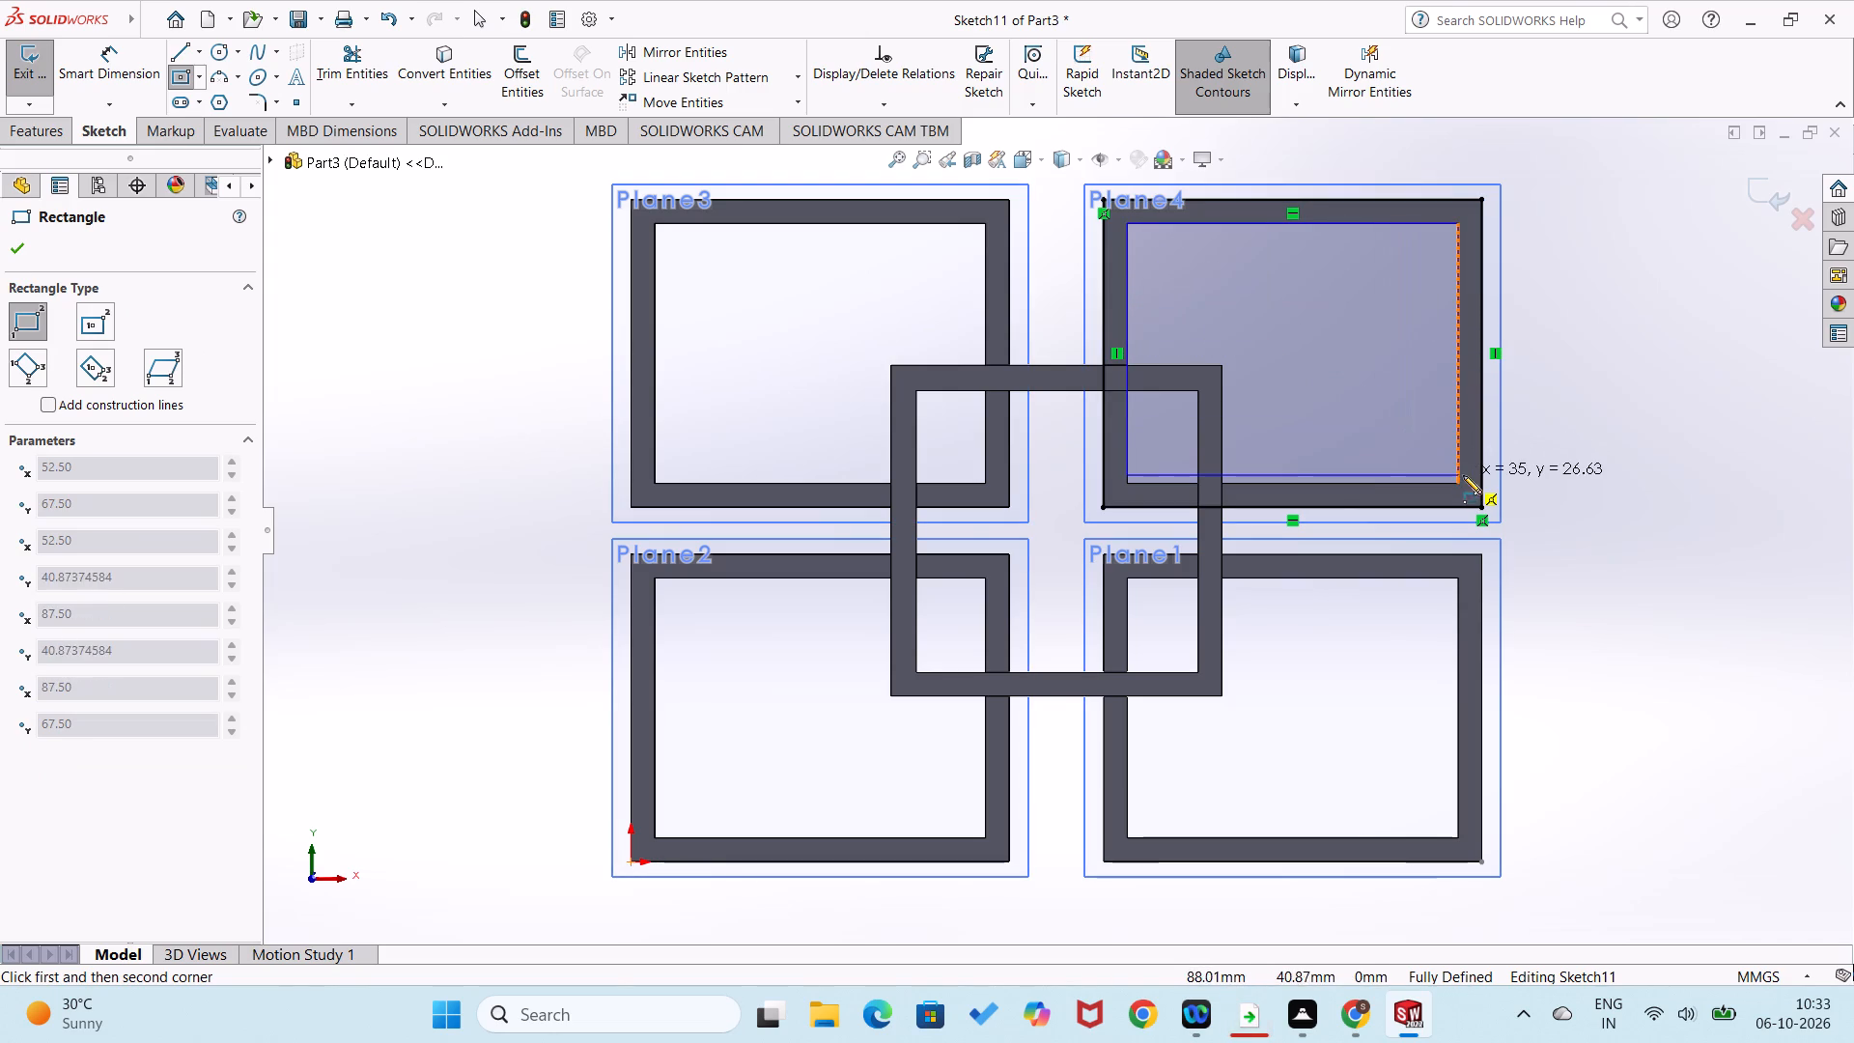
click(1459, 482)
right_drag(1611, 590, 1644, 399)
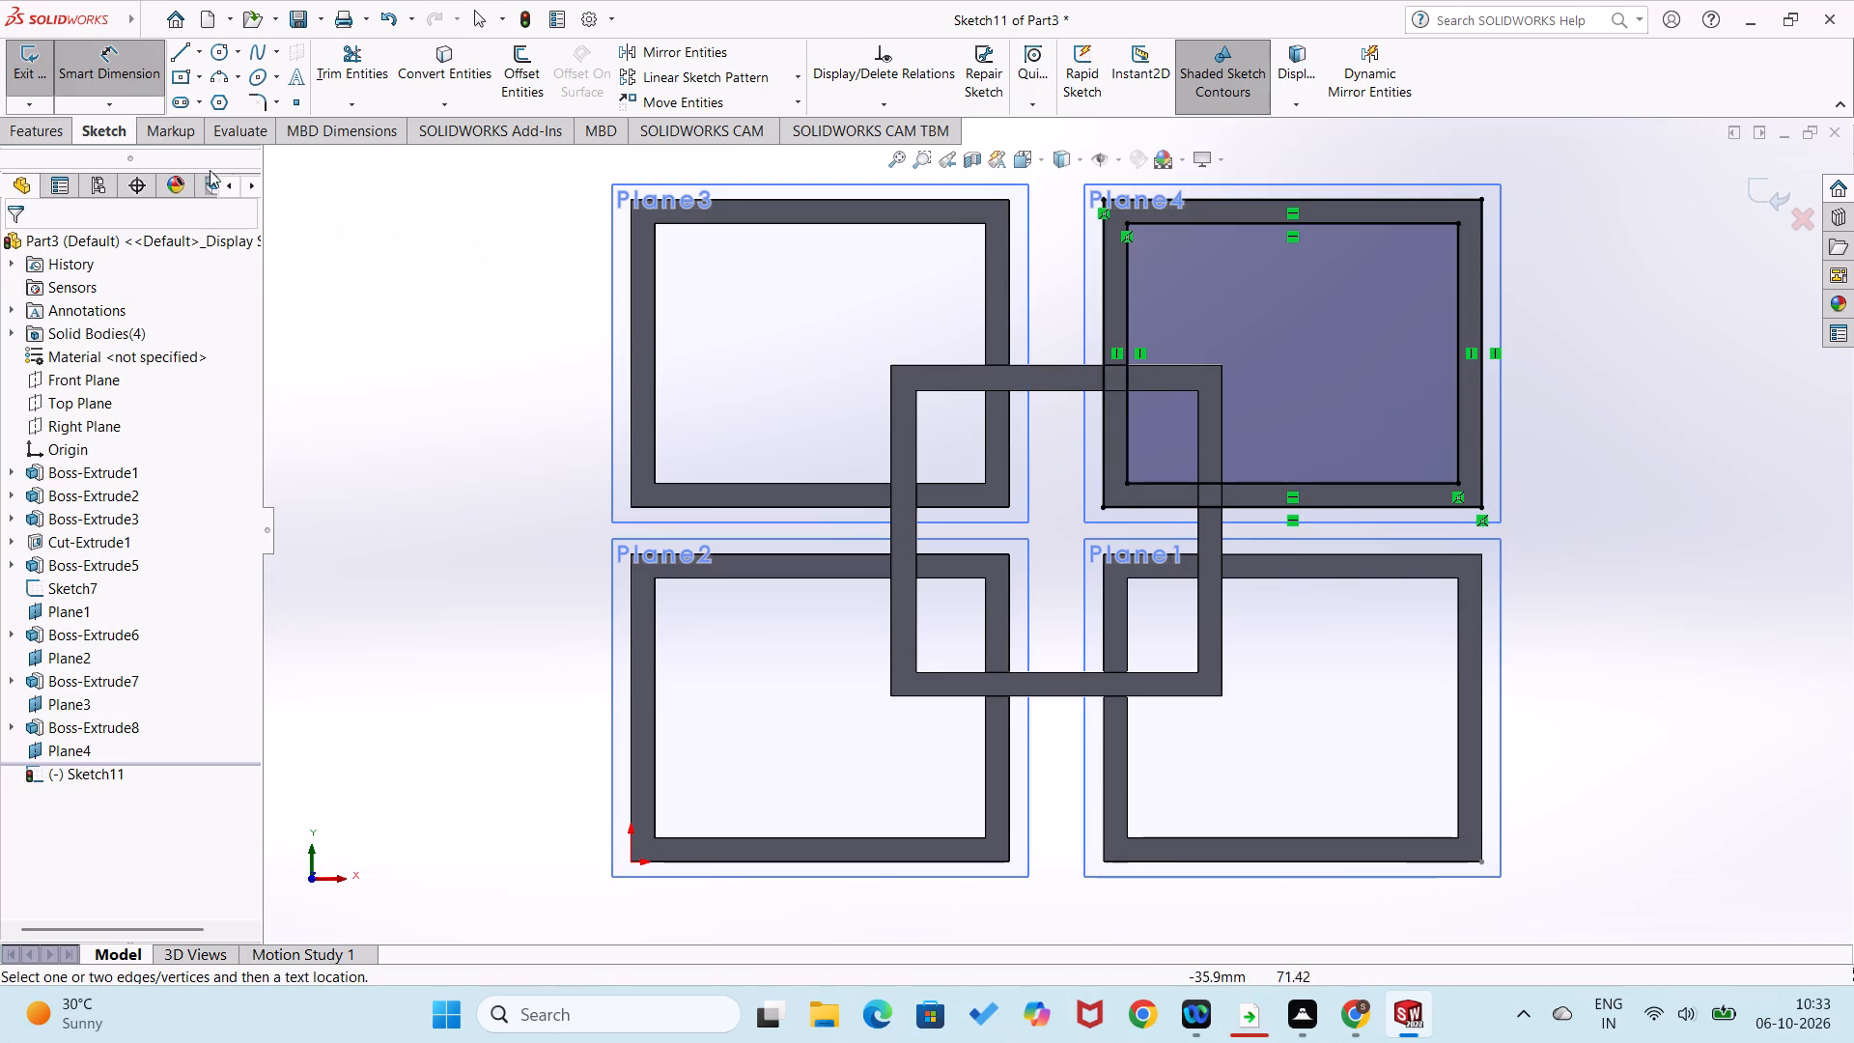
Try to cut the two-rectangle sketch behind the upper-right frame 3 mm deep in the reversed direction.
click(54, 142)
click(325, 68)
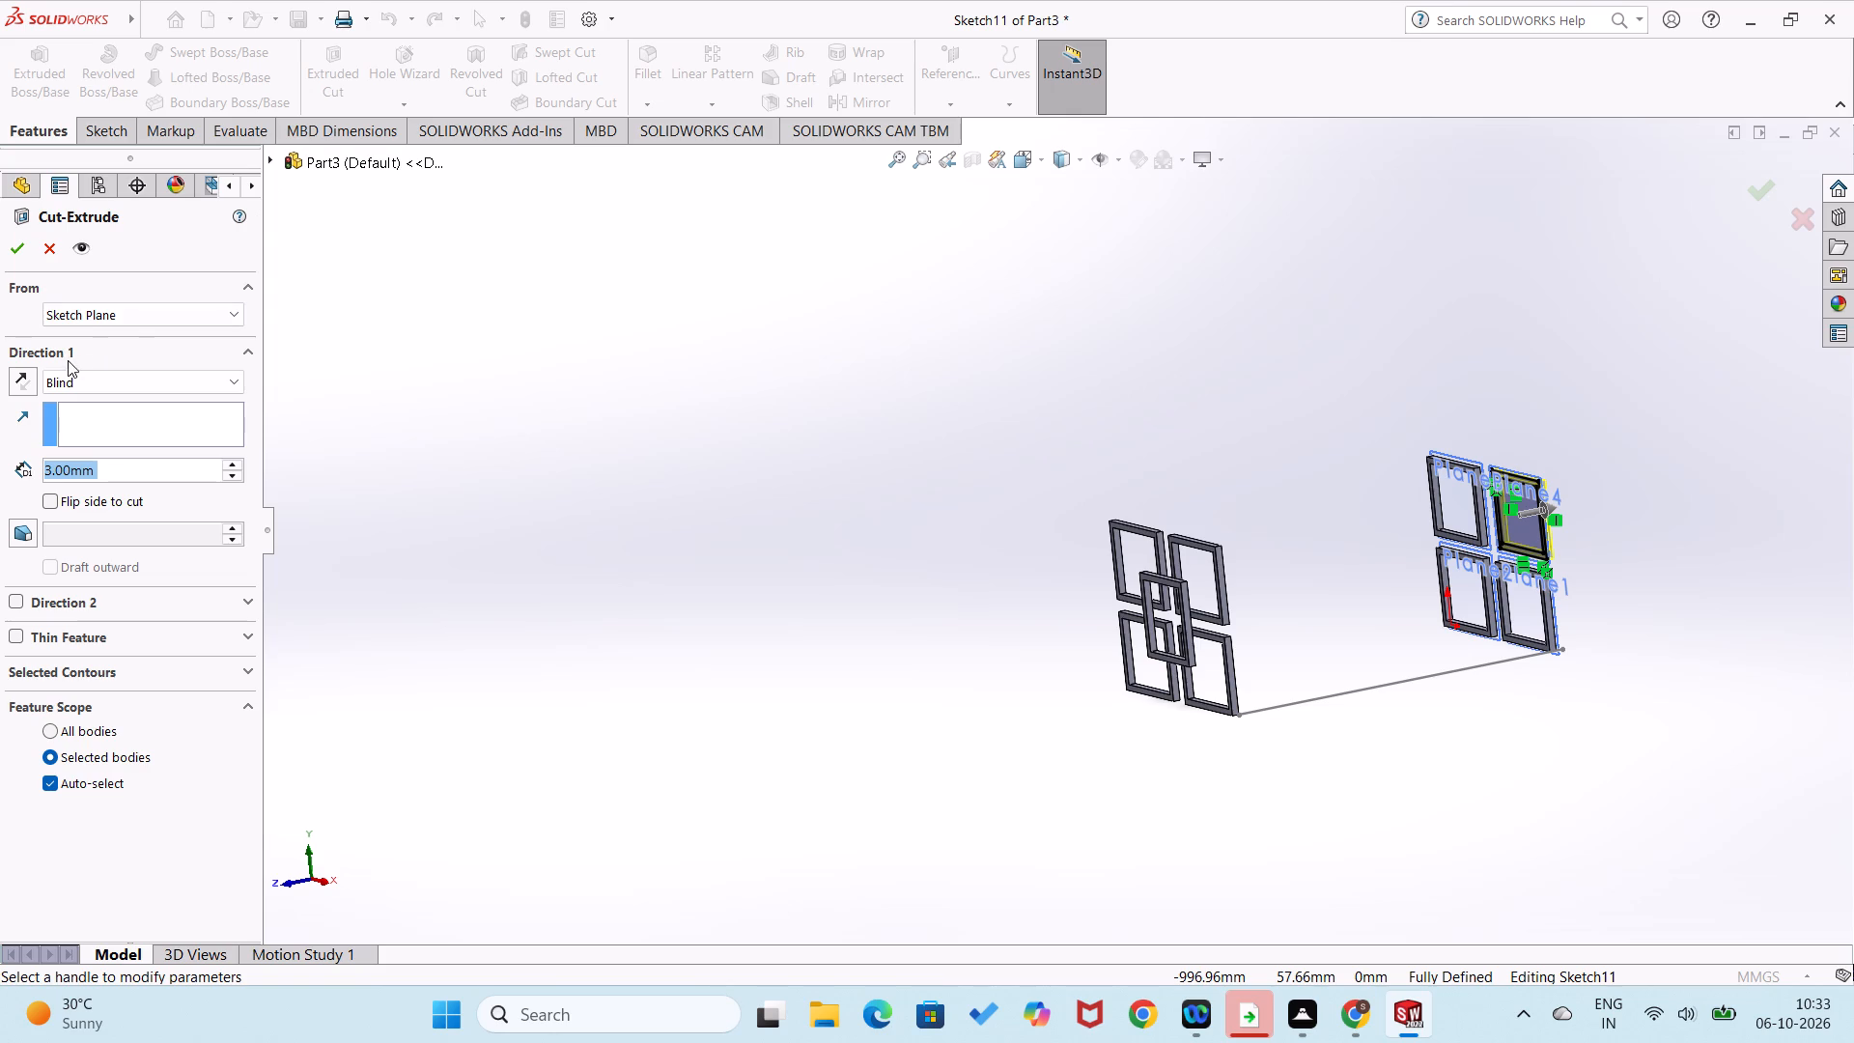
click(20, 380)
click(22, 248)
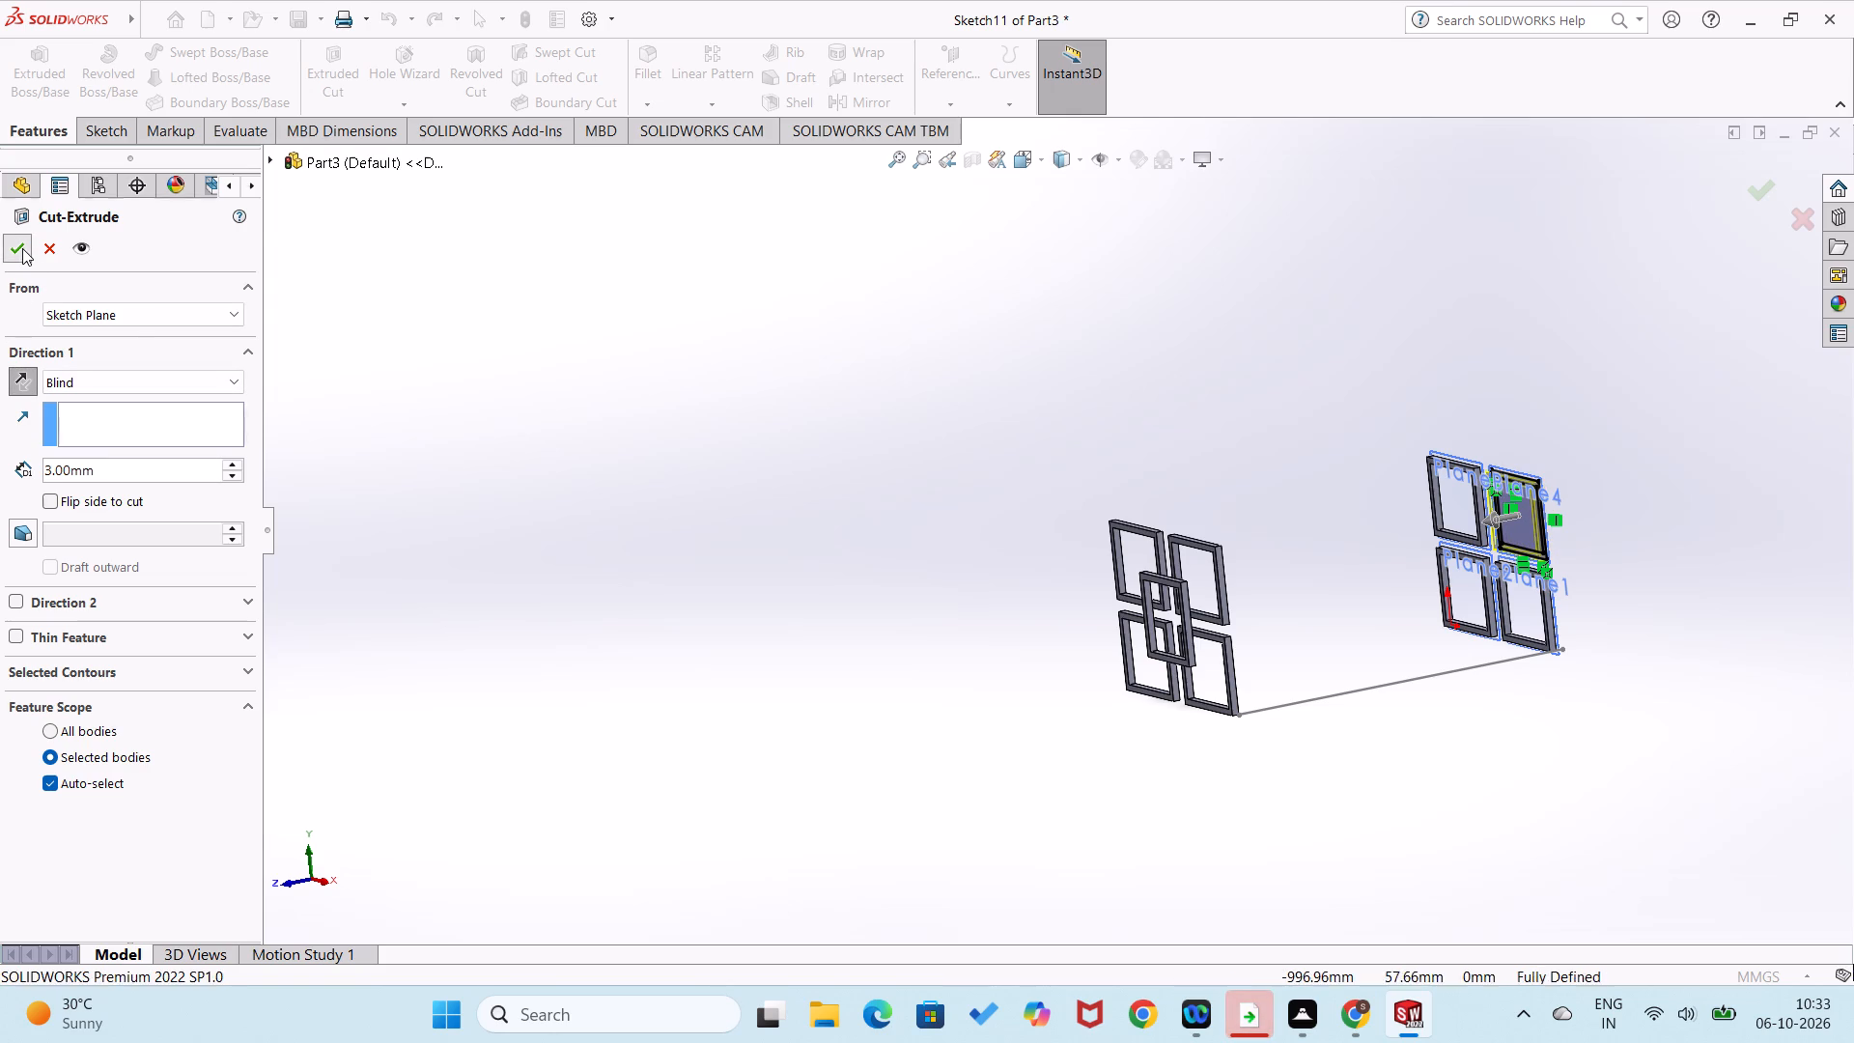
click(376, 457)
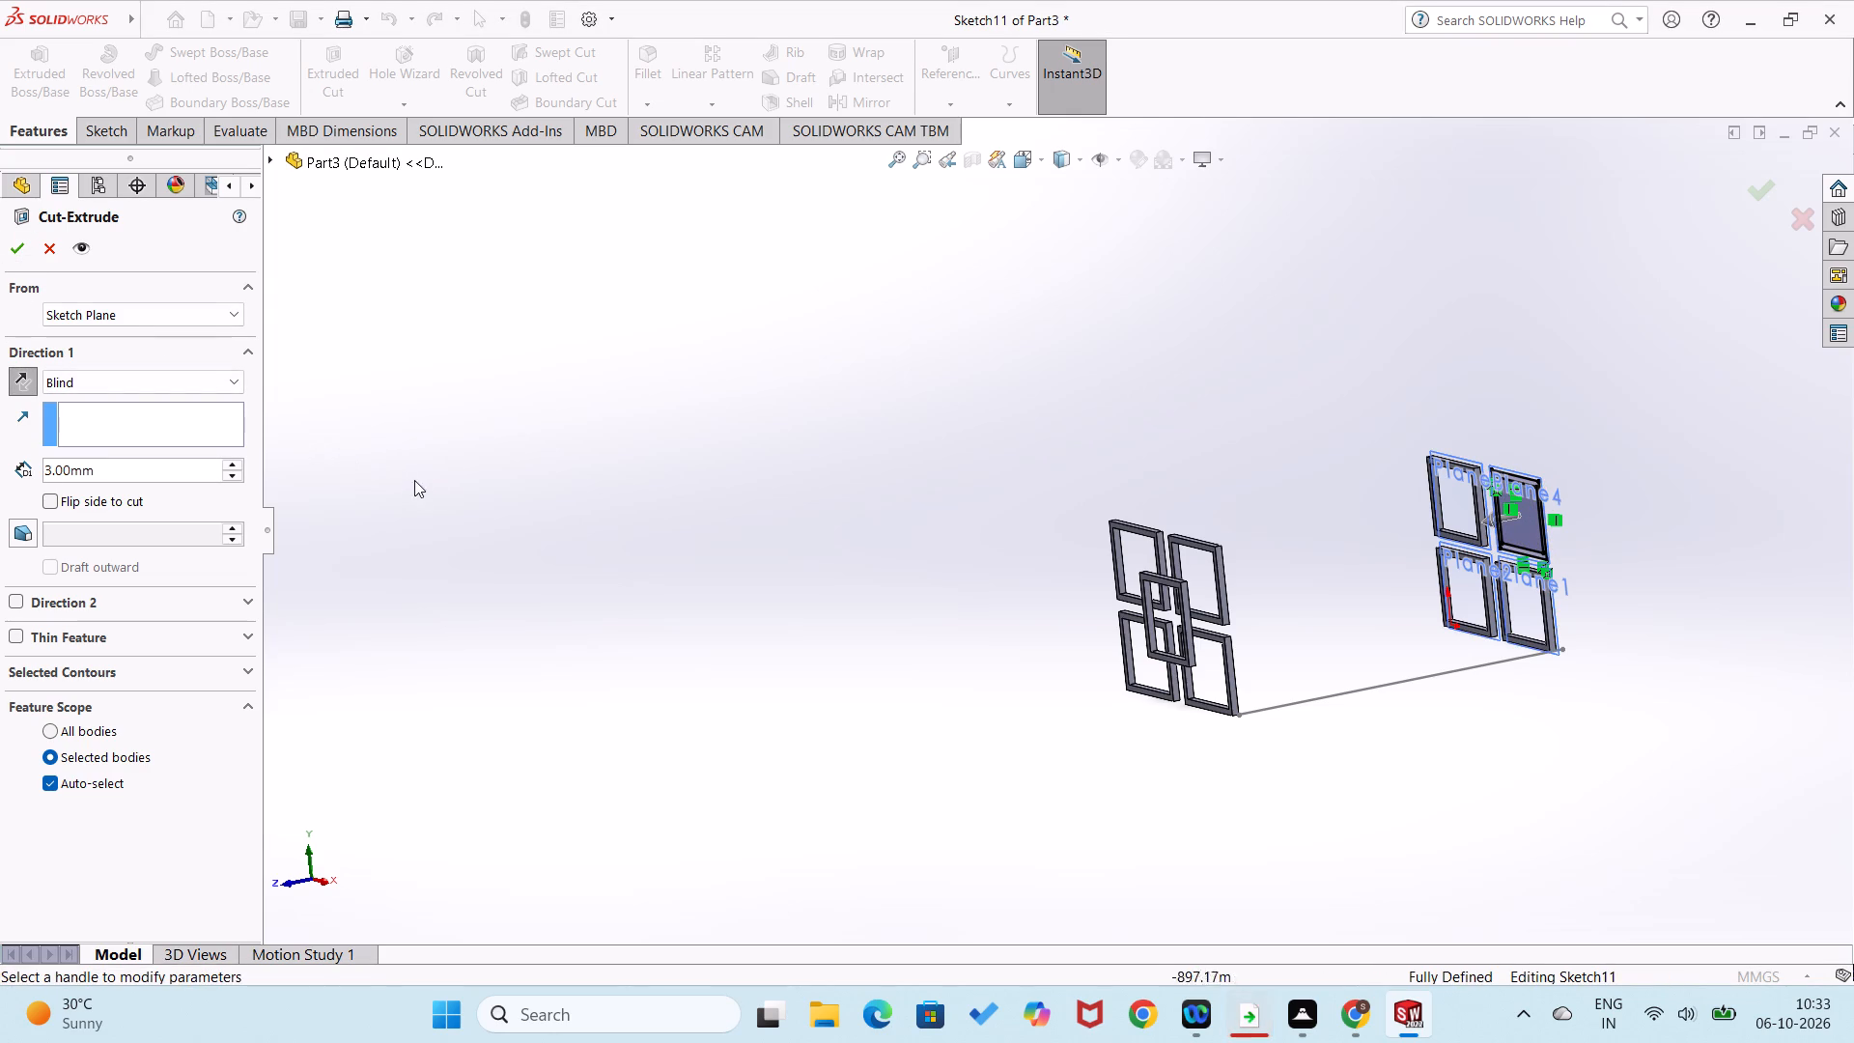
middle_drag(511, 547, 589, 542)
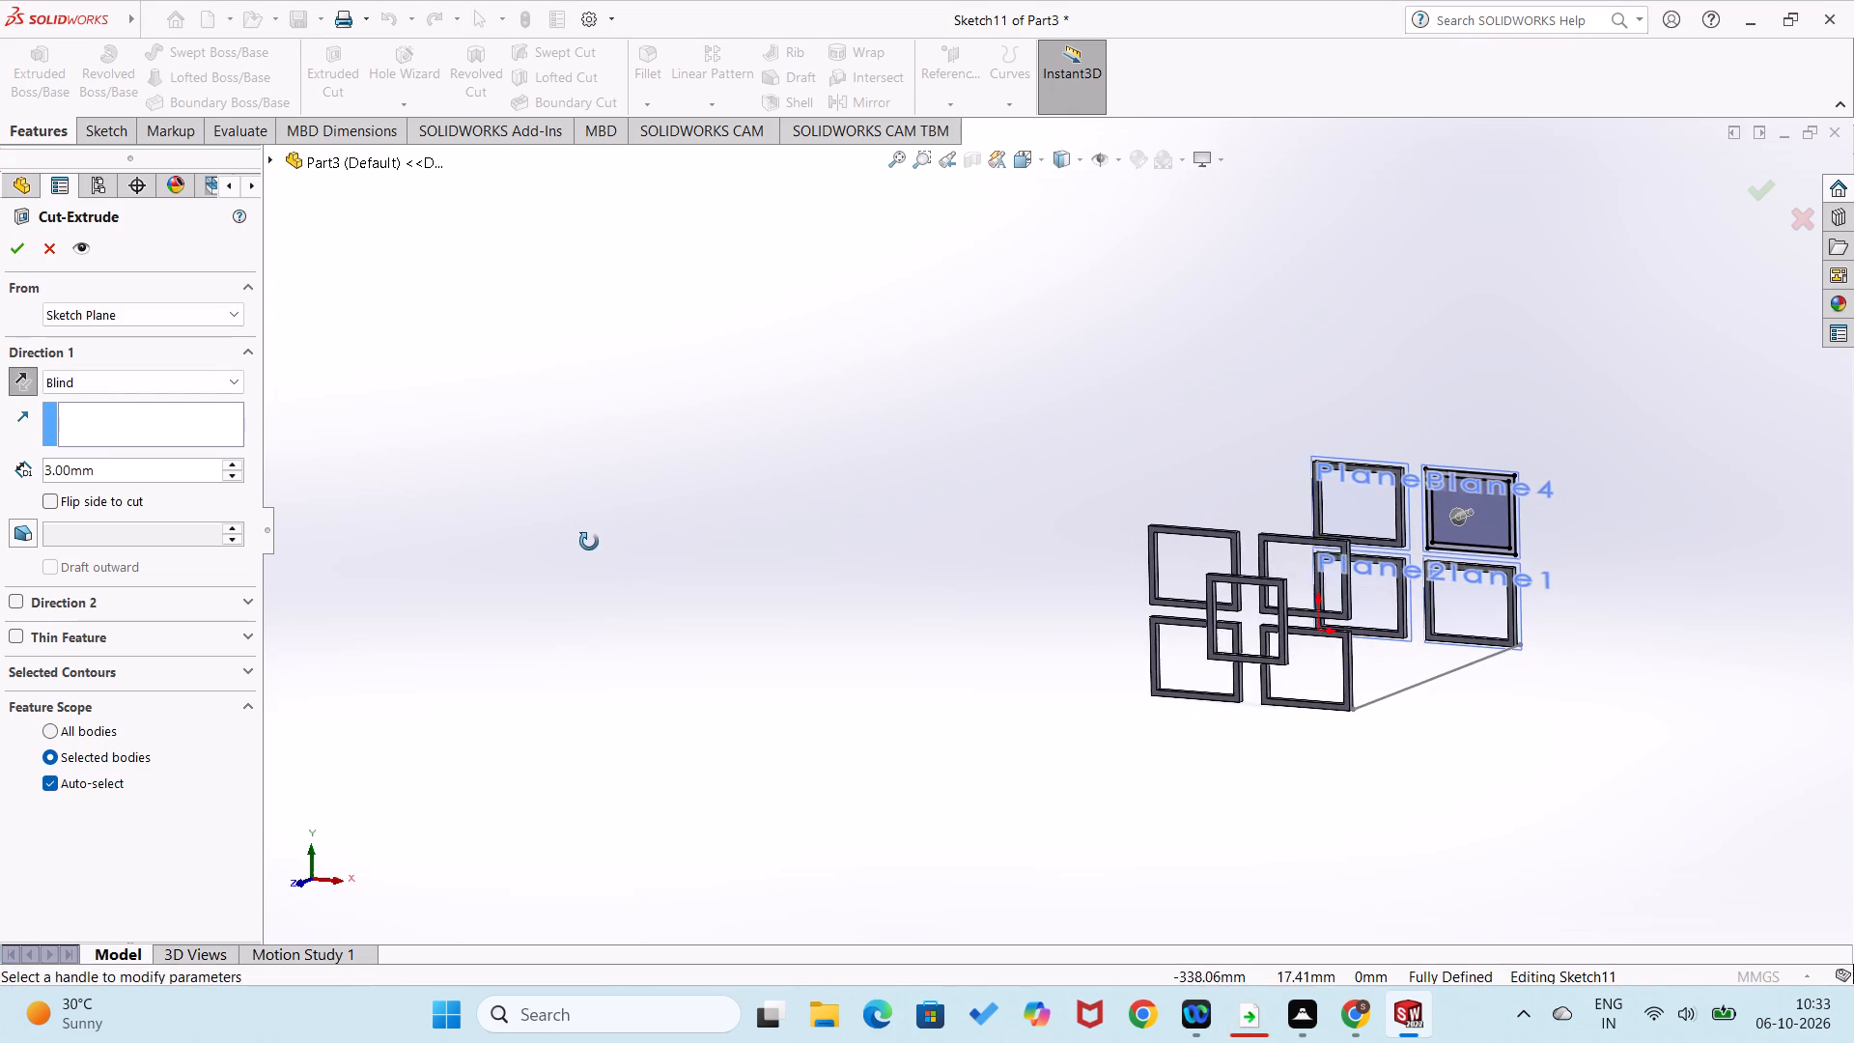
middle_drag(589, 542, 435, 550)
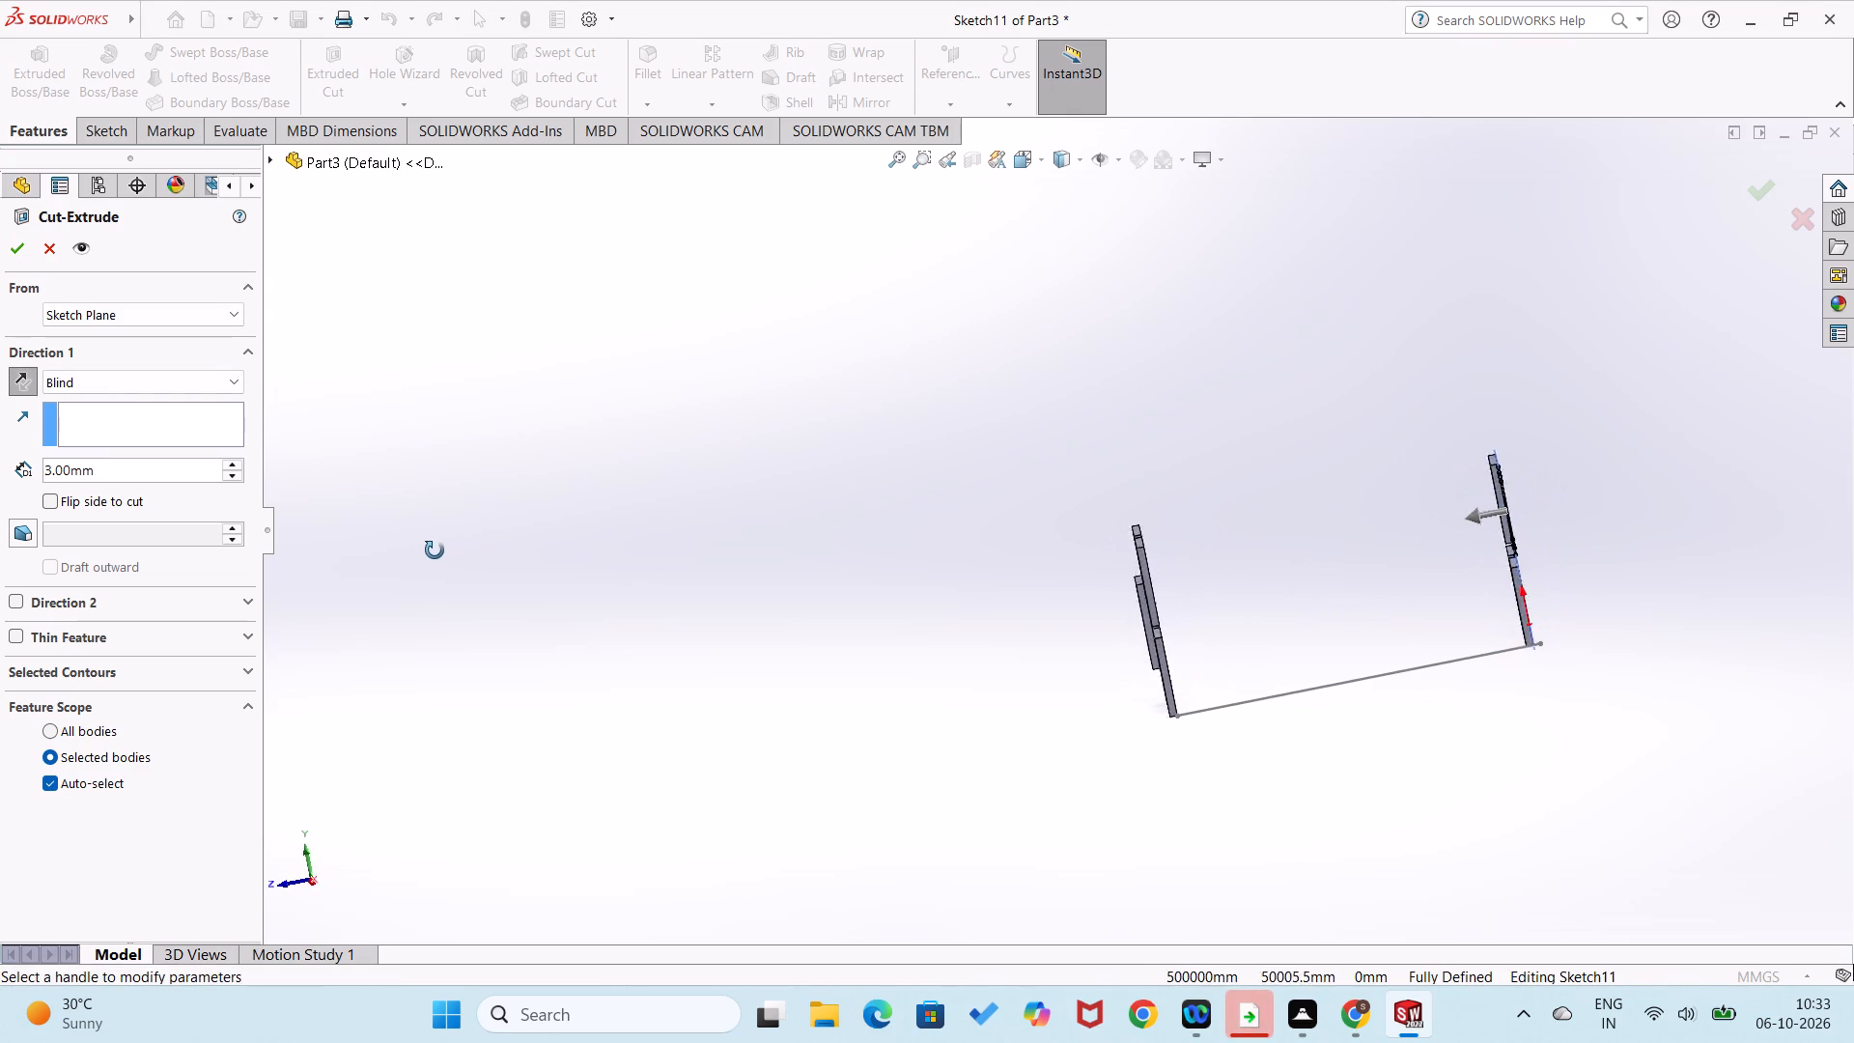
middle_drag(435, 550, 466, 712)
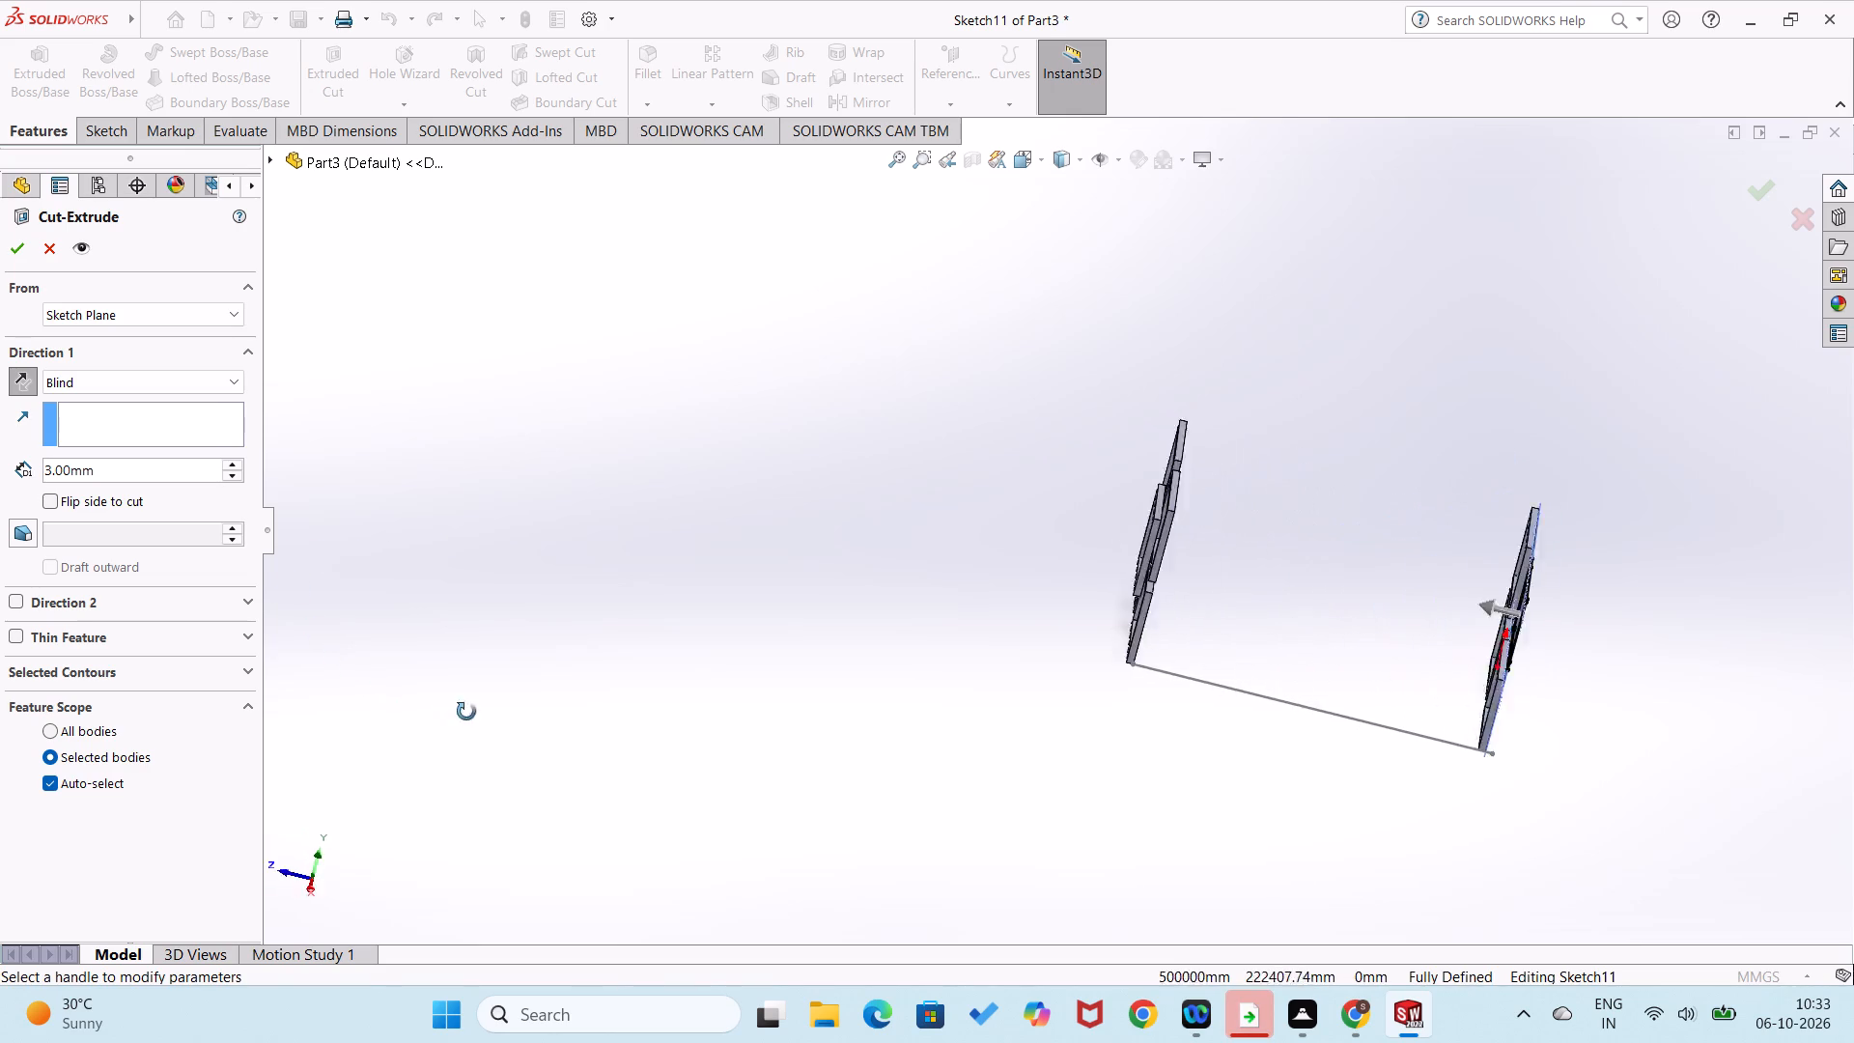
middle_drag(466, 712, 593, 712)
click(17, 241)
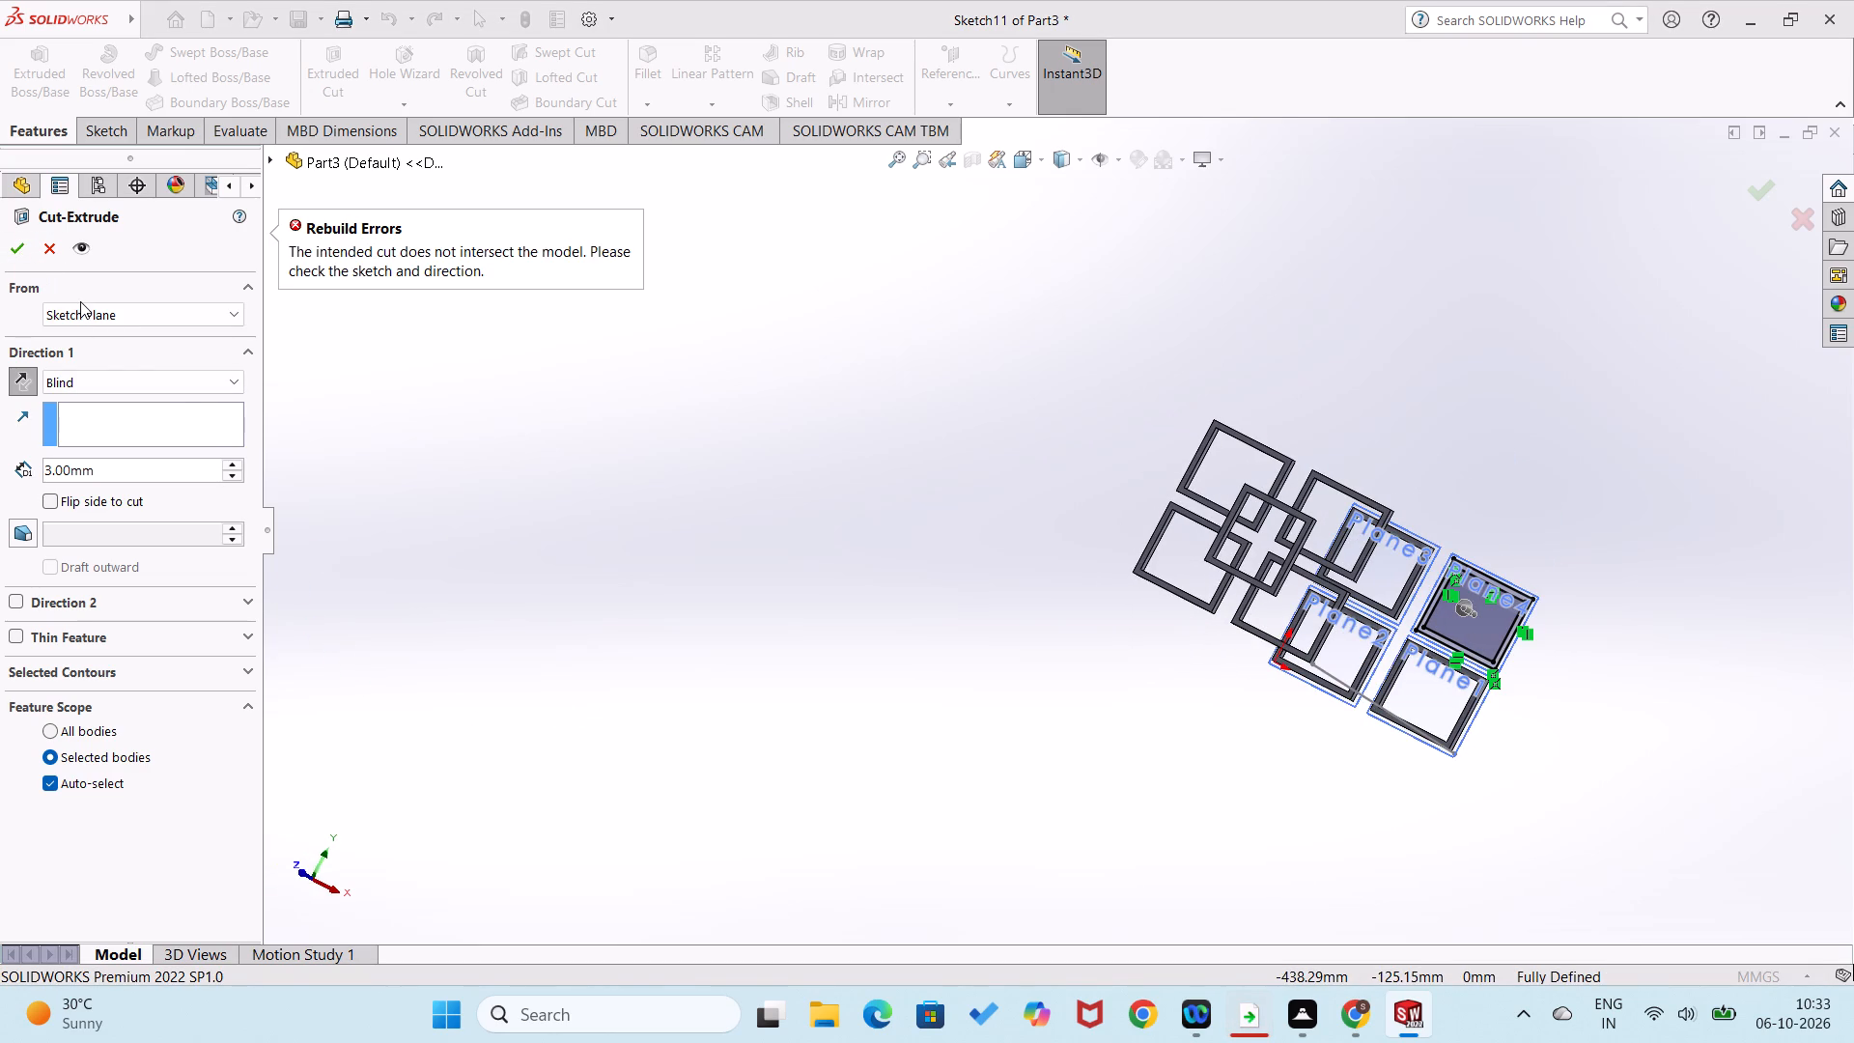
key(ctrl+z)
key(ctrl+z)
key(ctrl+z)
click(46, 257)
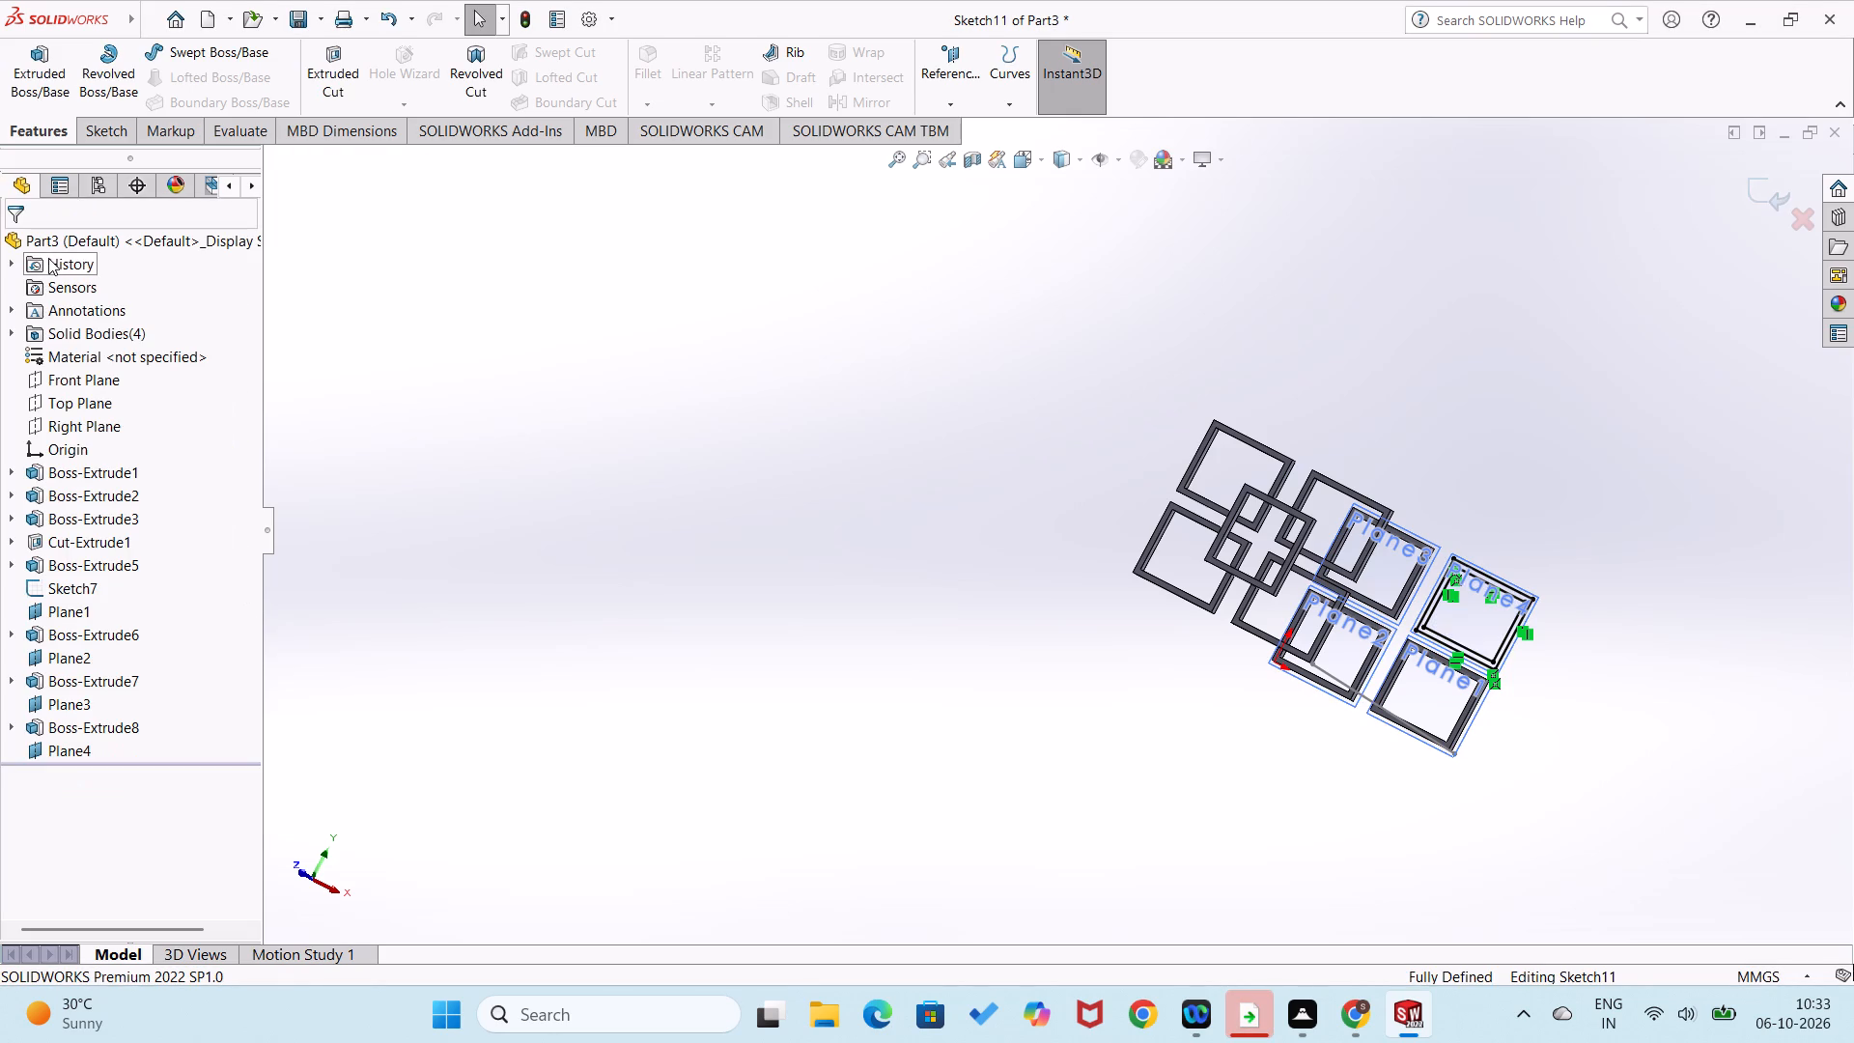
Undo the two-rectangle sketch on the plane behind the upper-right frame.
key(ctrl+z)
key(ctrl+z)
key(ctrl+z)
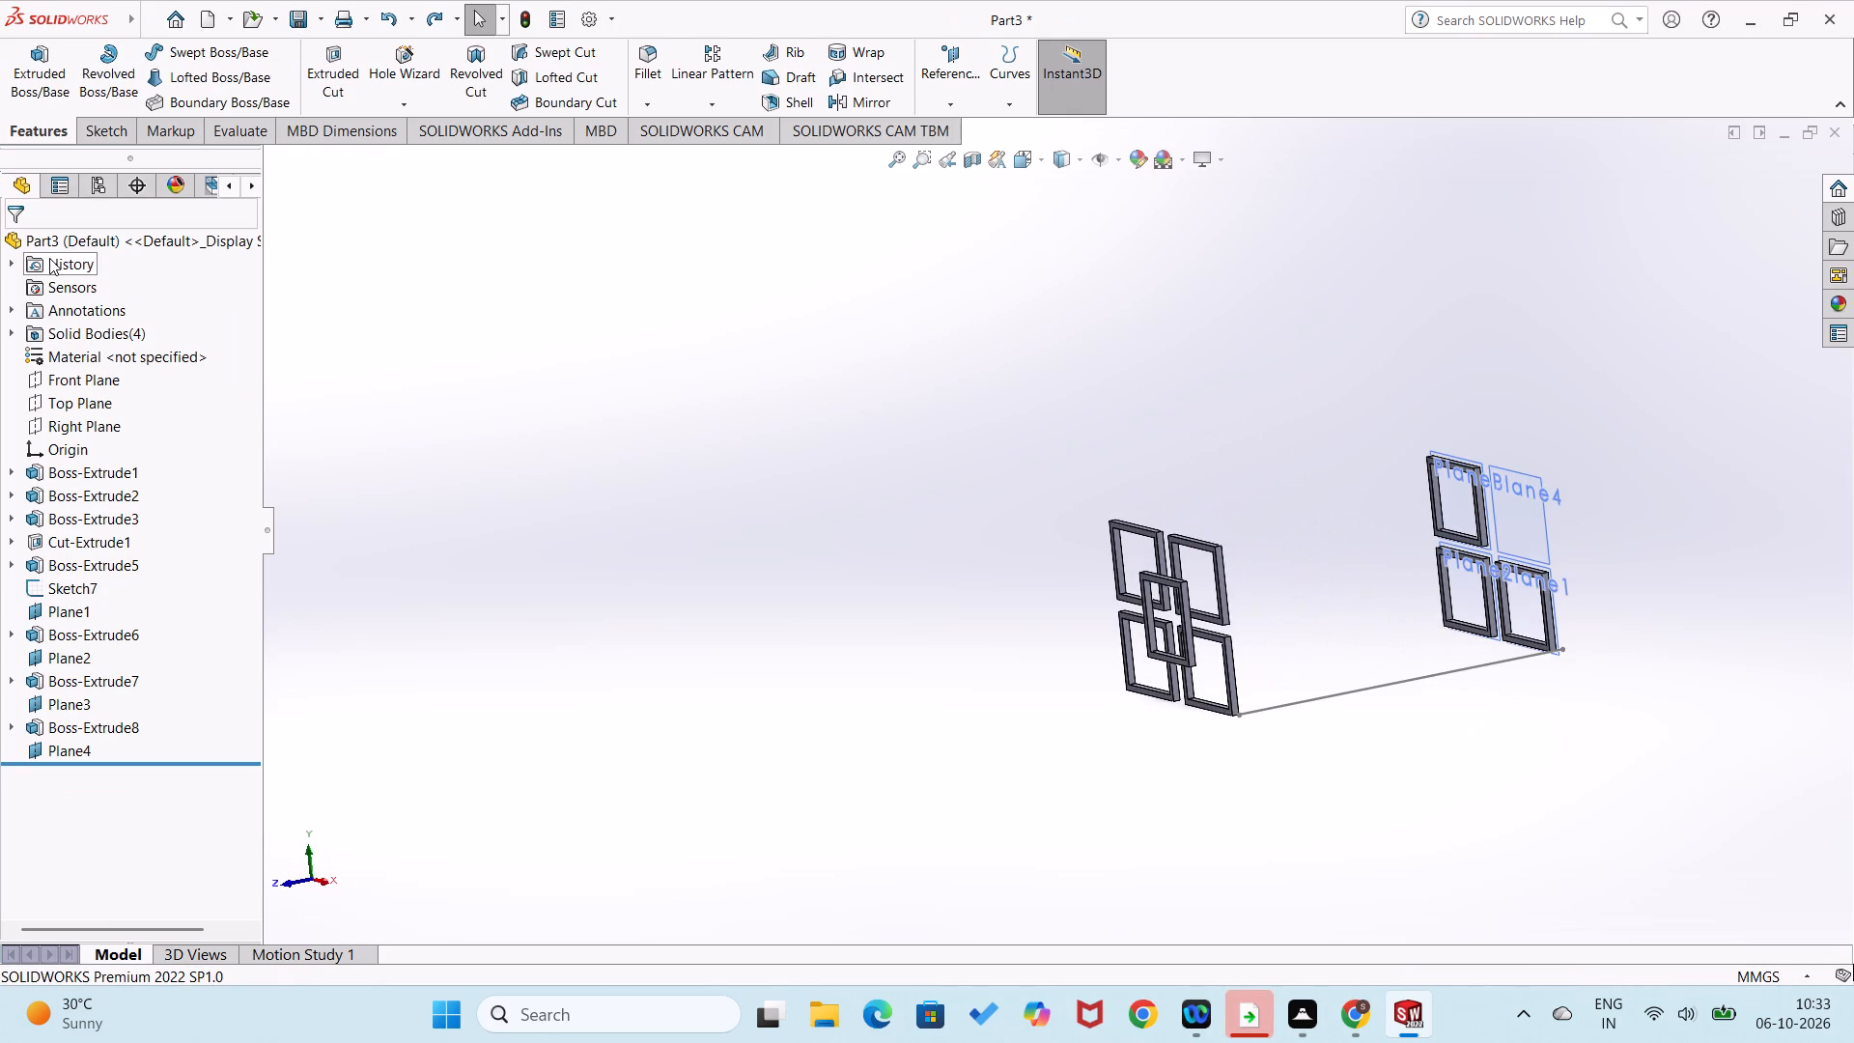
Sketch a 40 × 32.5 mm outer and a 35 × 27.5 mm inner rectangle on the plane behind the upper-right frame, matching its outlines.
right_click(1528, 517)
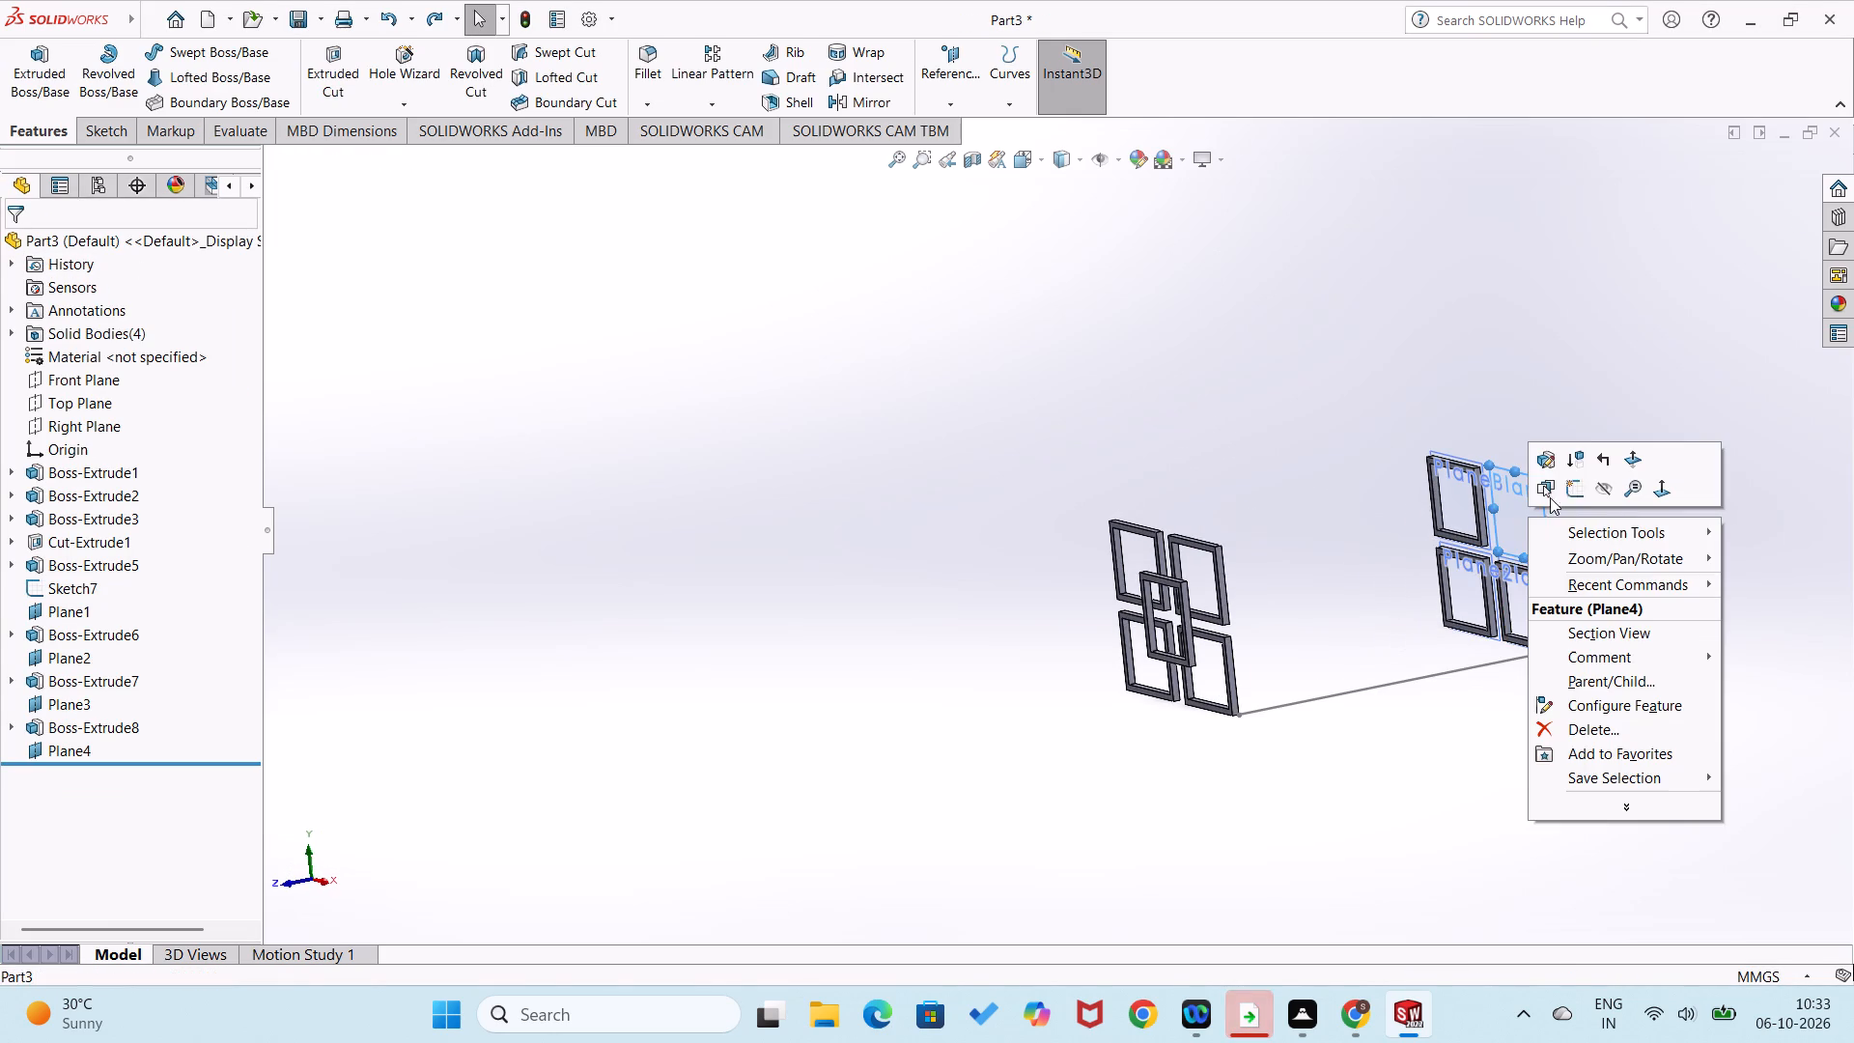
click(1565, 481)
click(437, 265)
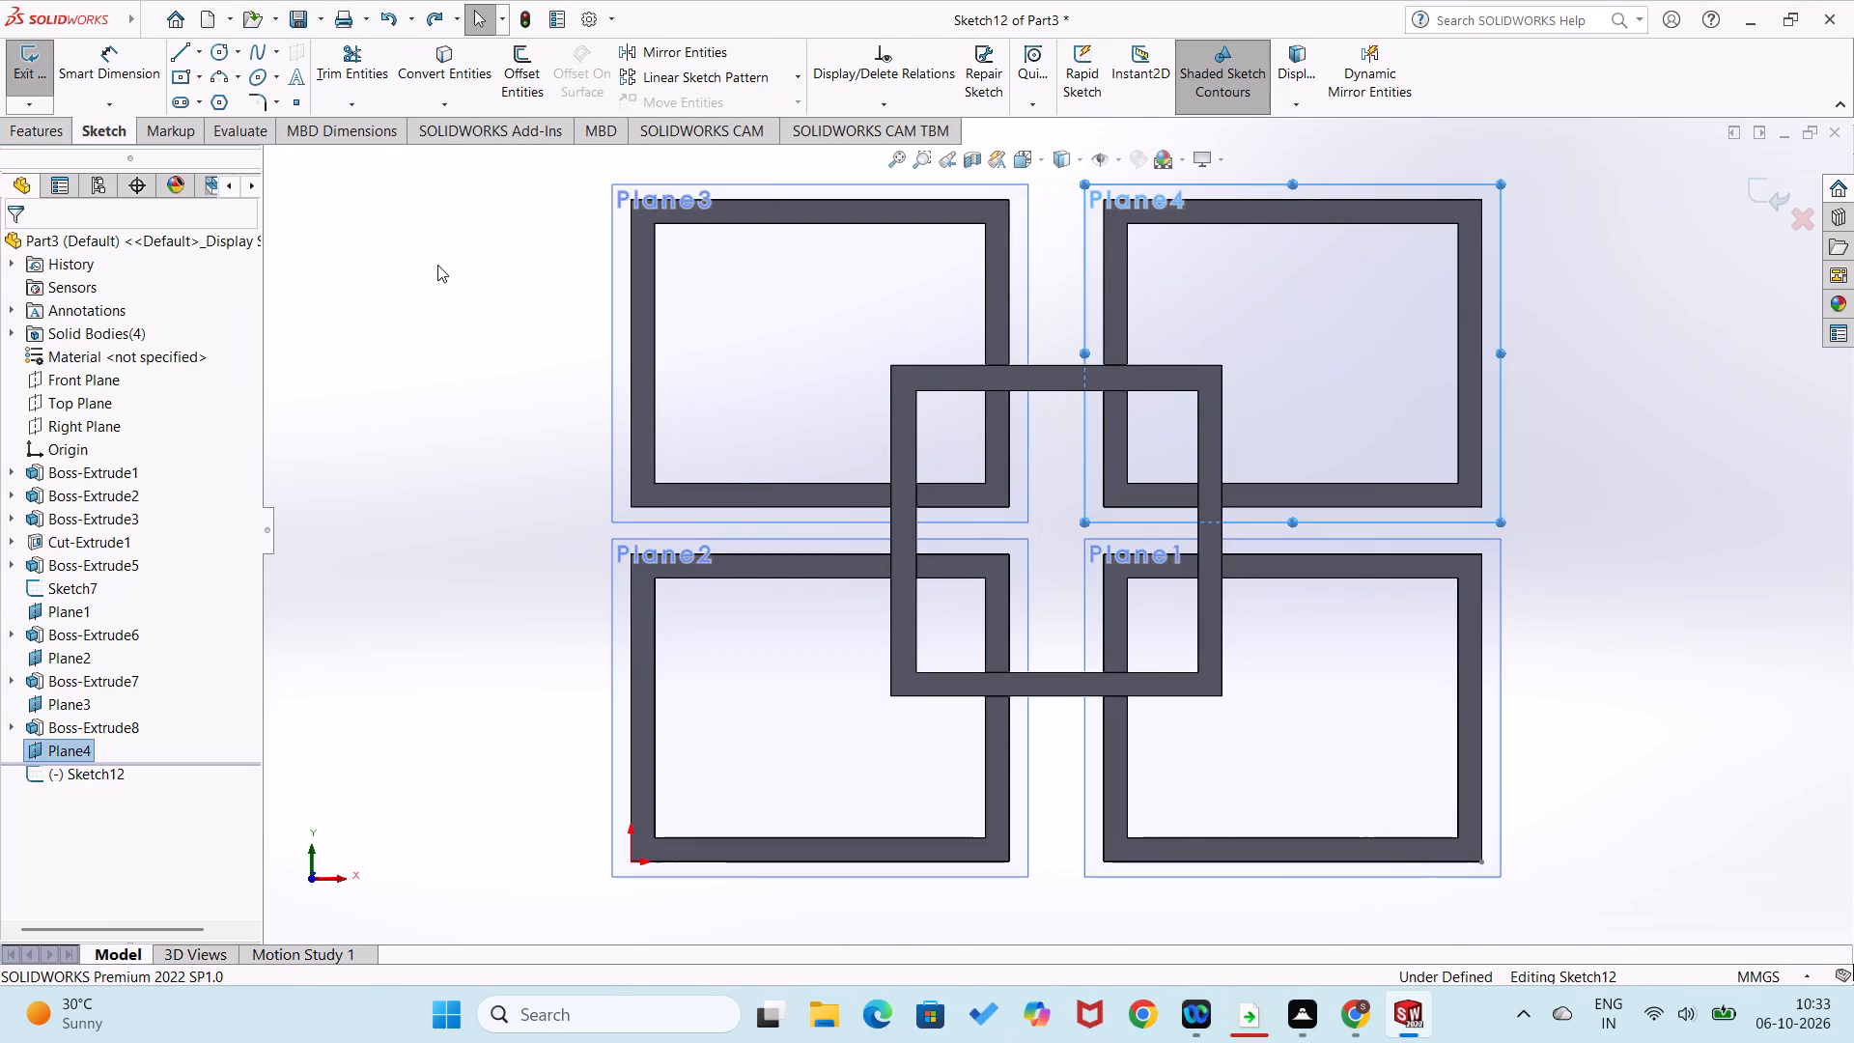
right_drag(460, 254, 461, 469)
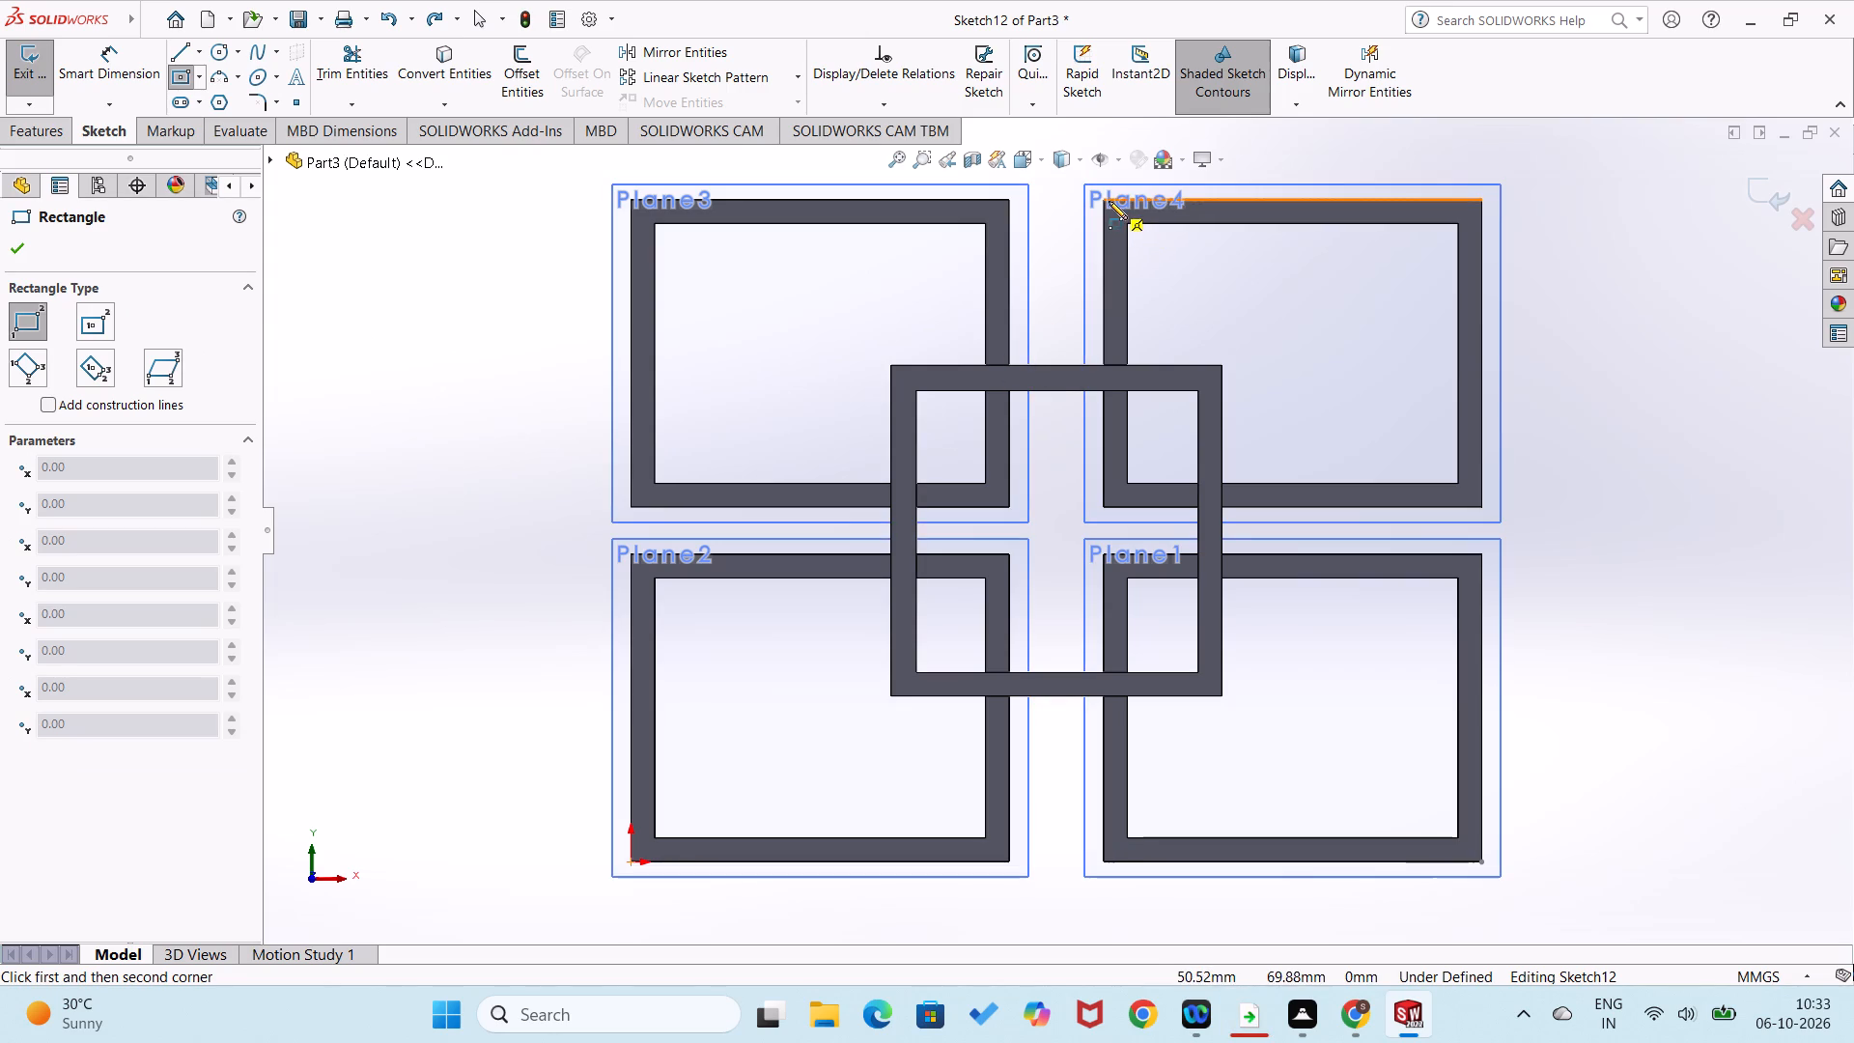
click(1104, 197)
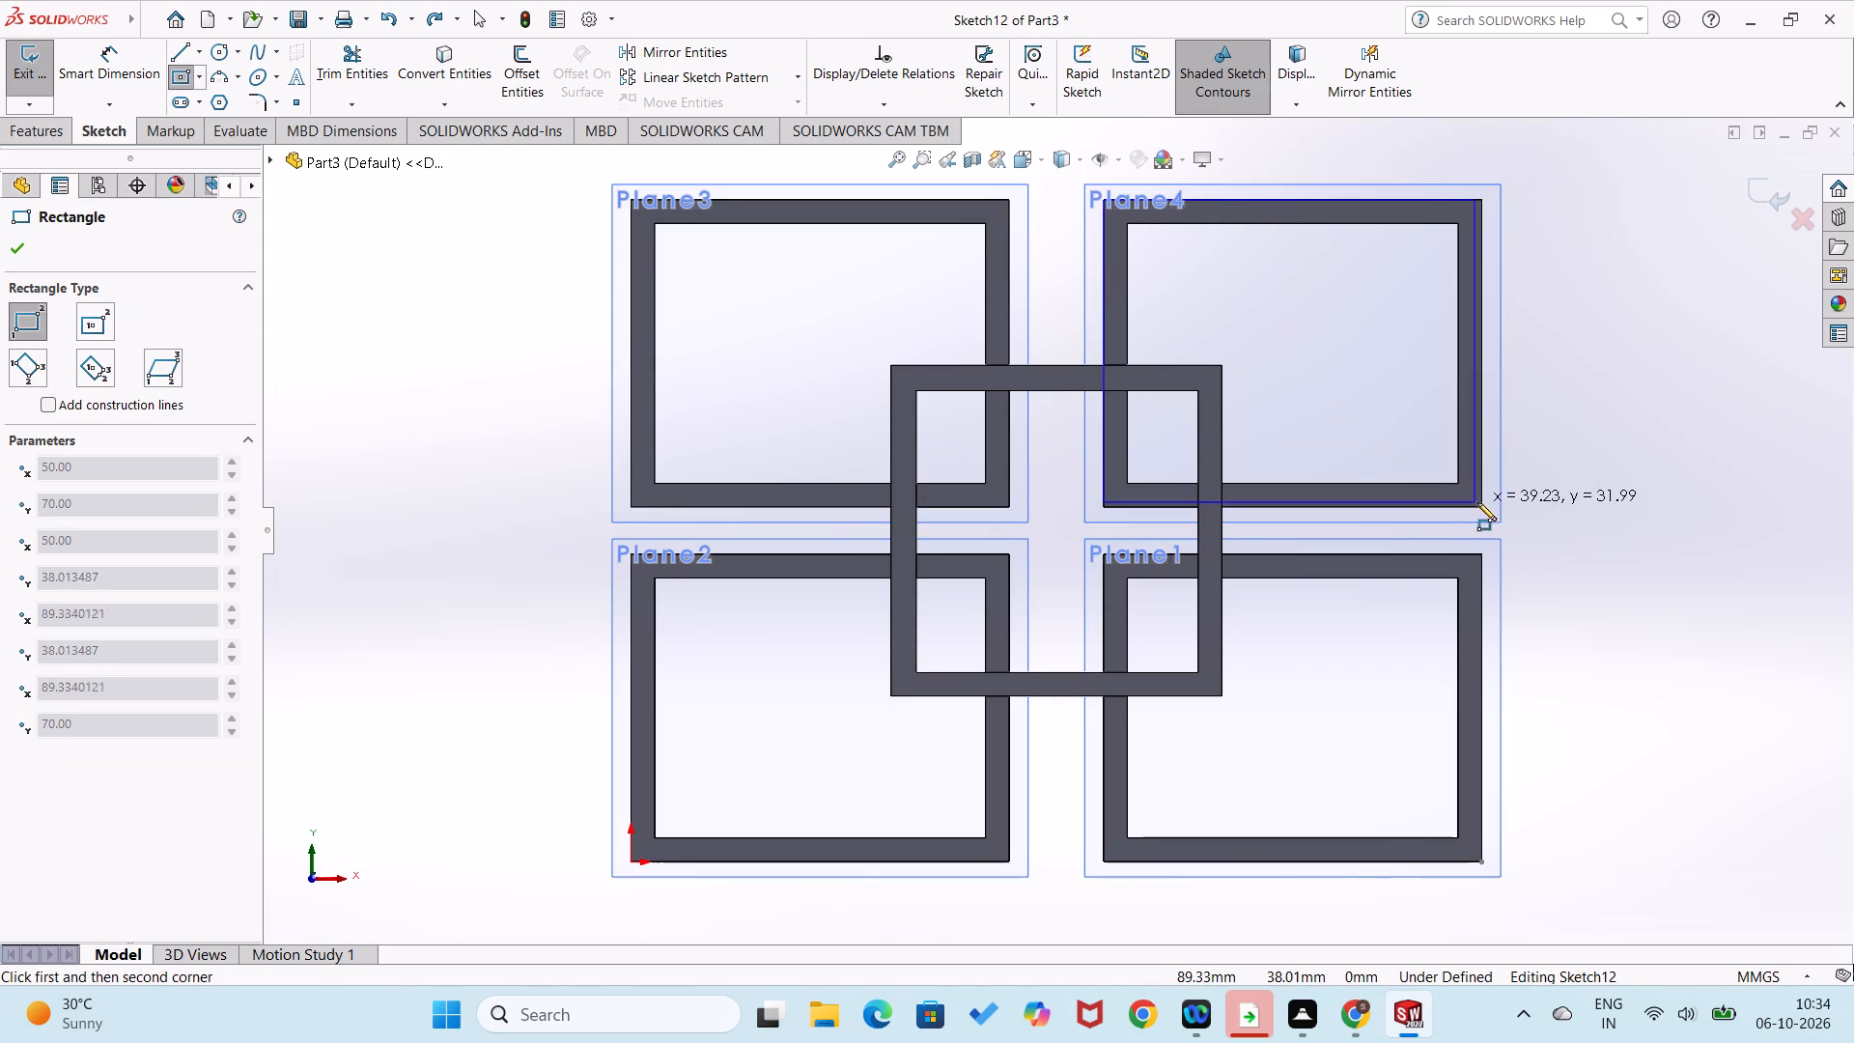
click(1484, 506)
right_drag(1608, 435, 1576, 640)
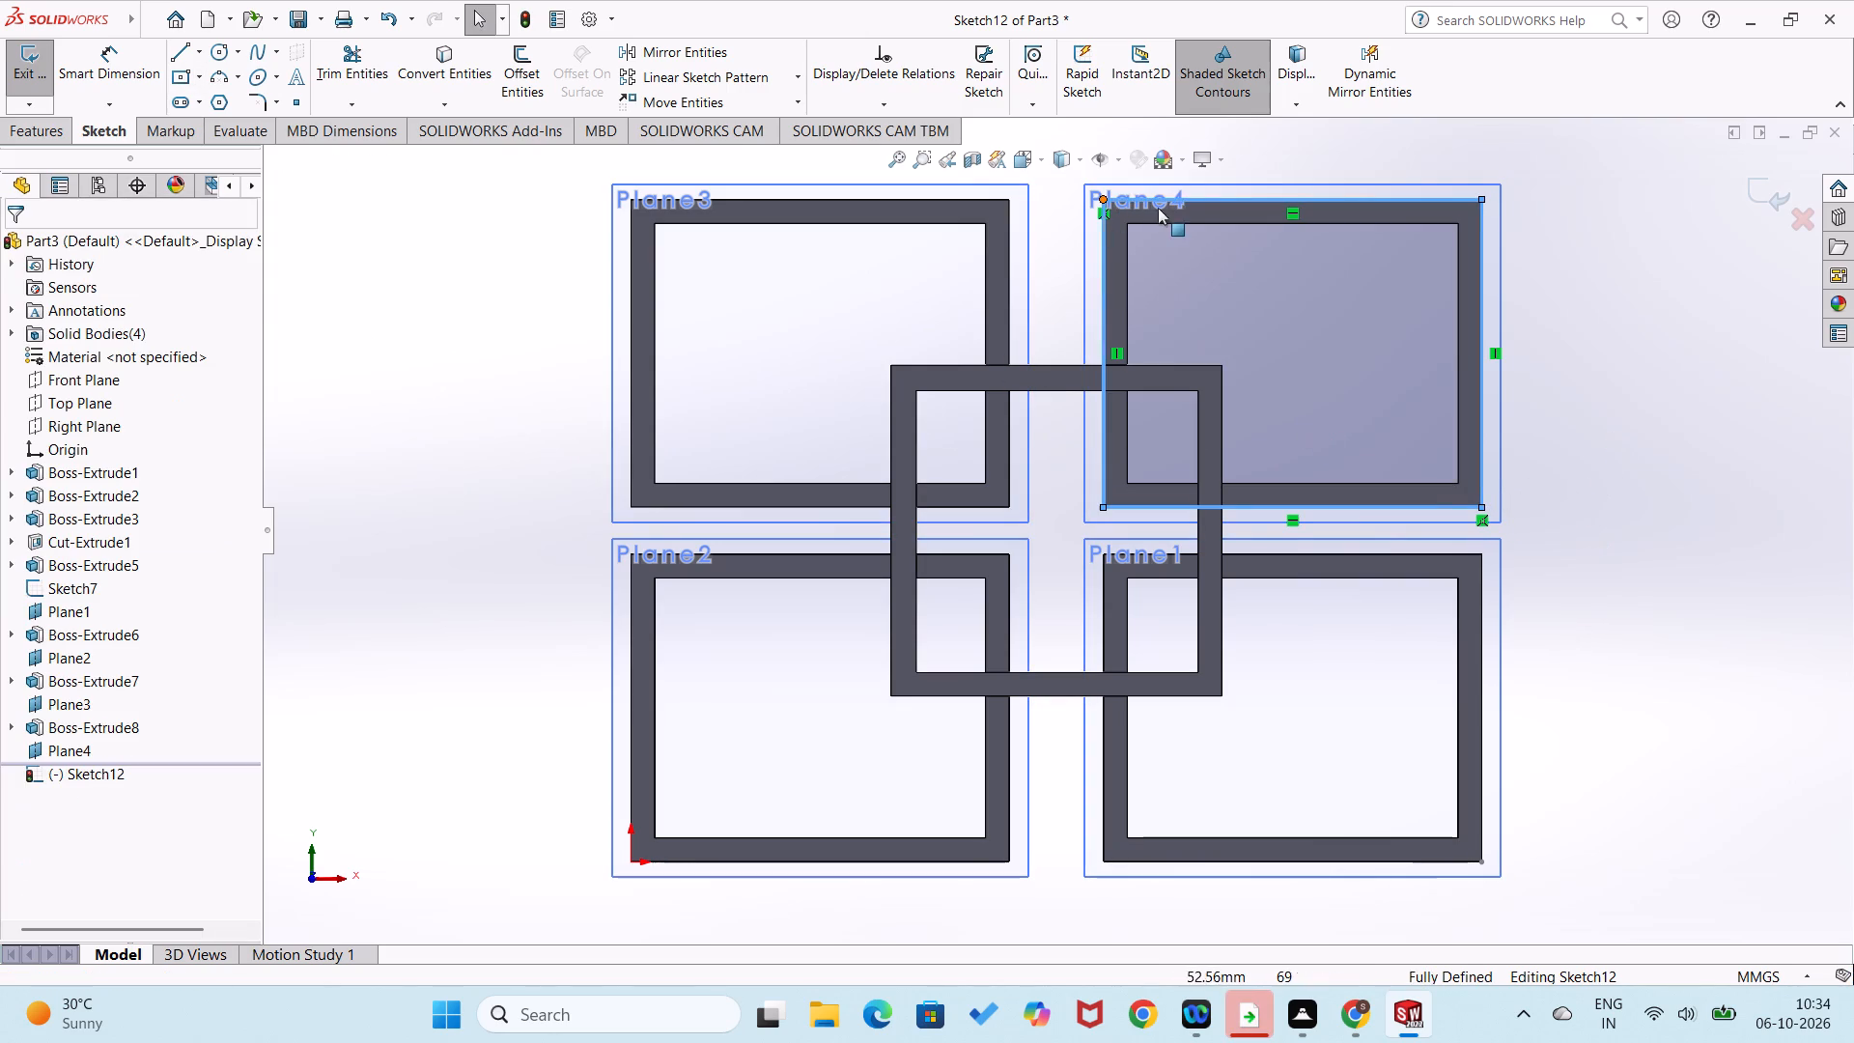
right_drag(1580, 333, 1597, 521)
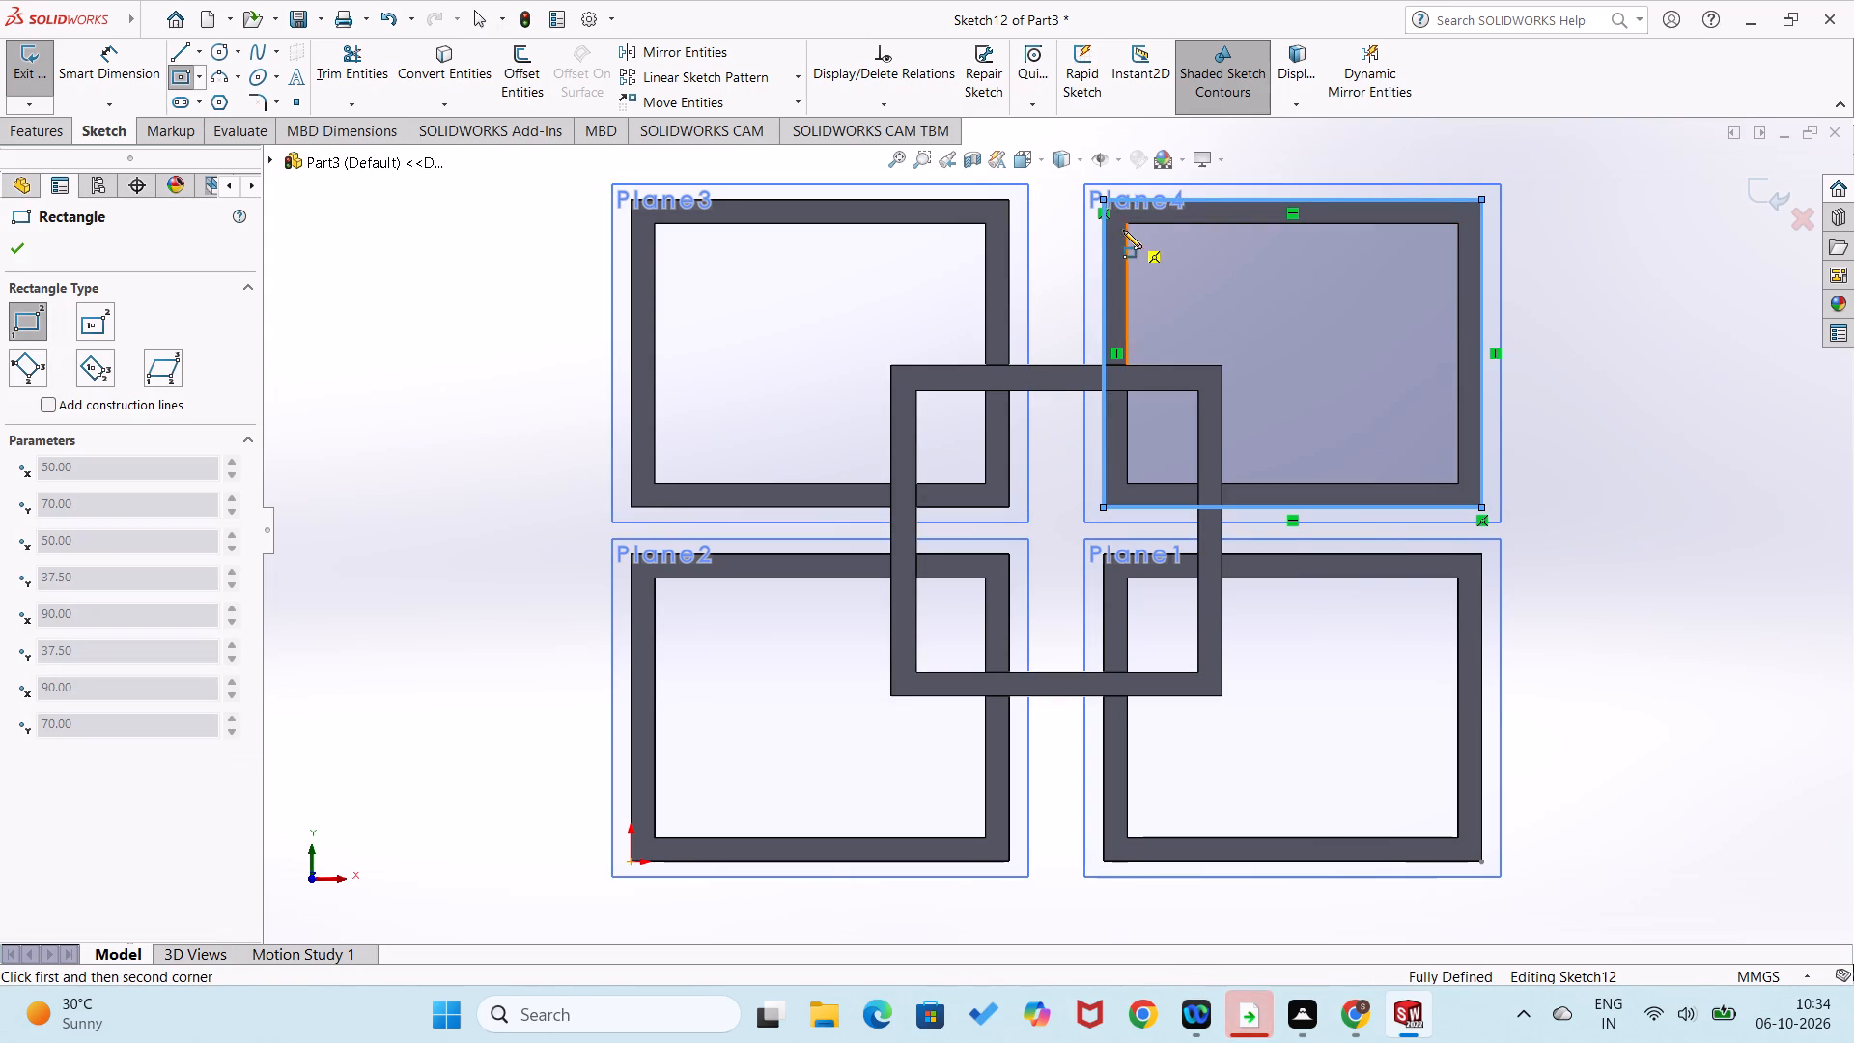
click(1125, 222)
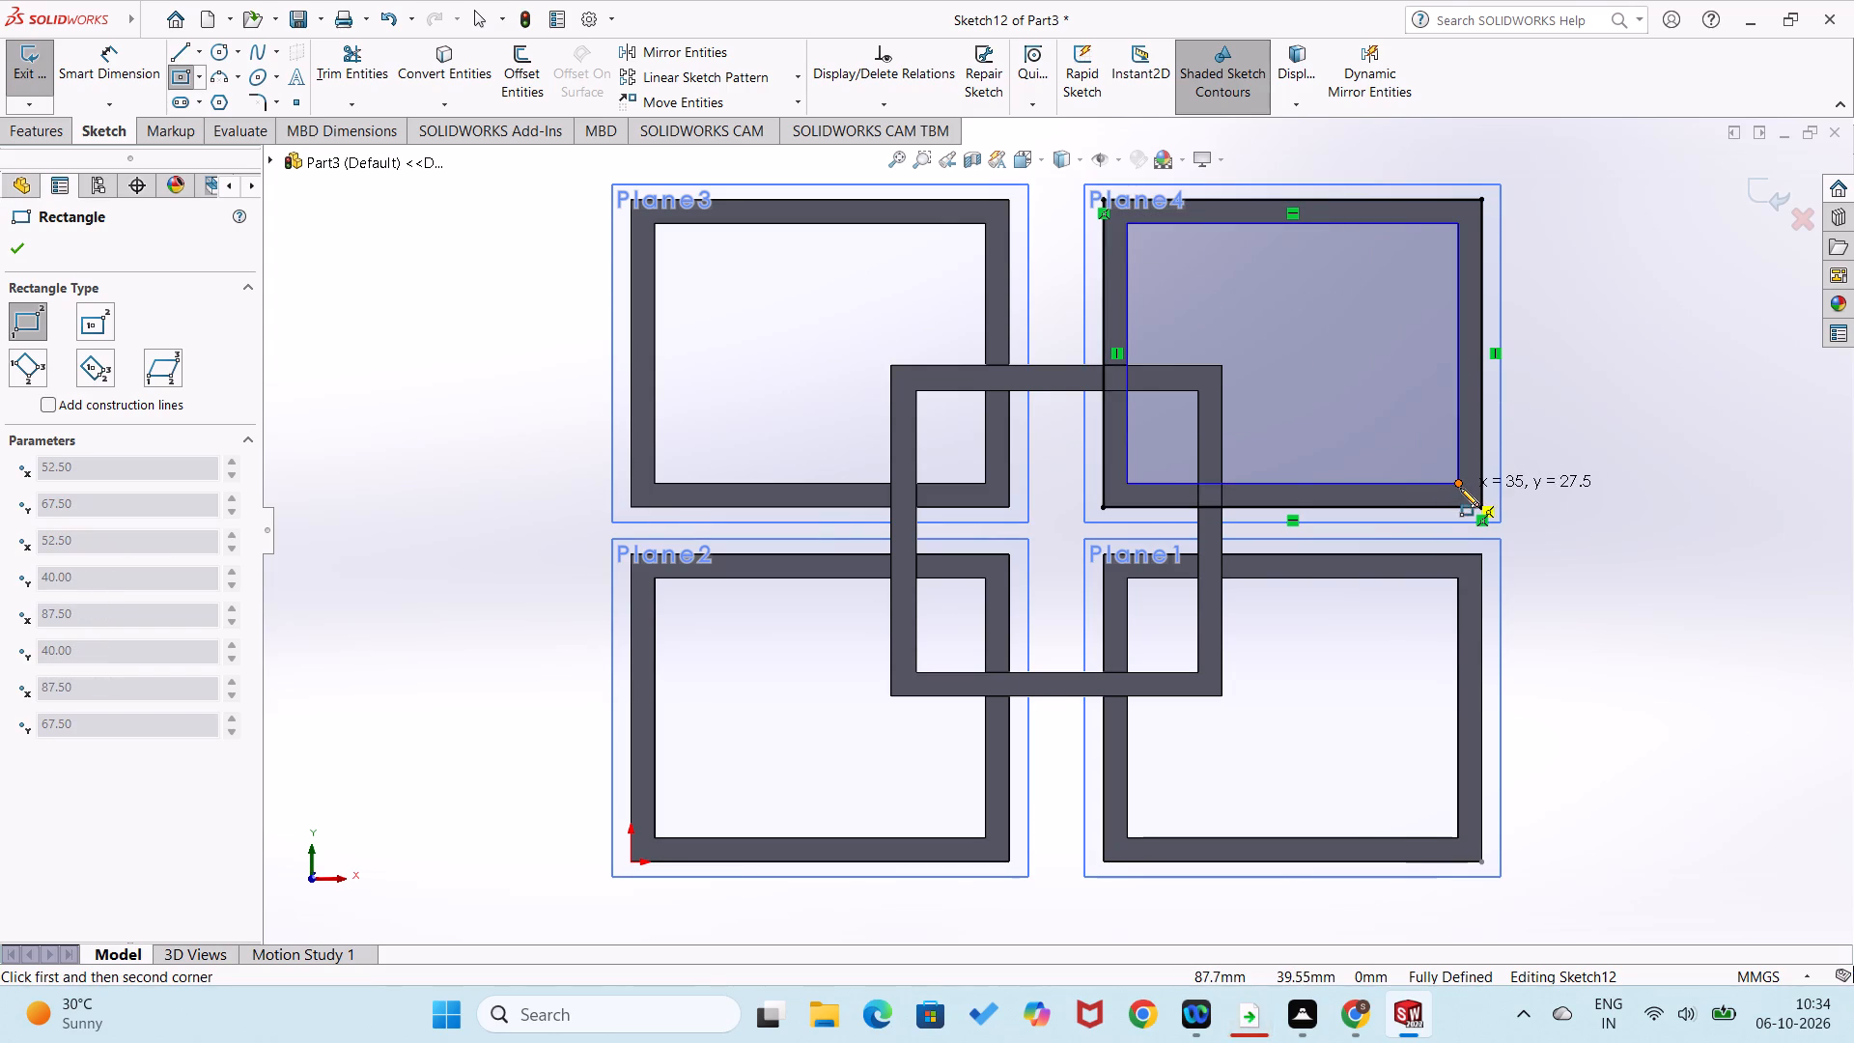
click(1460, 488)
right_drag(1624, 480, 1600, 638)
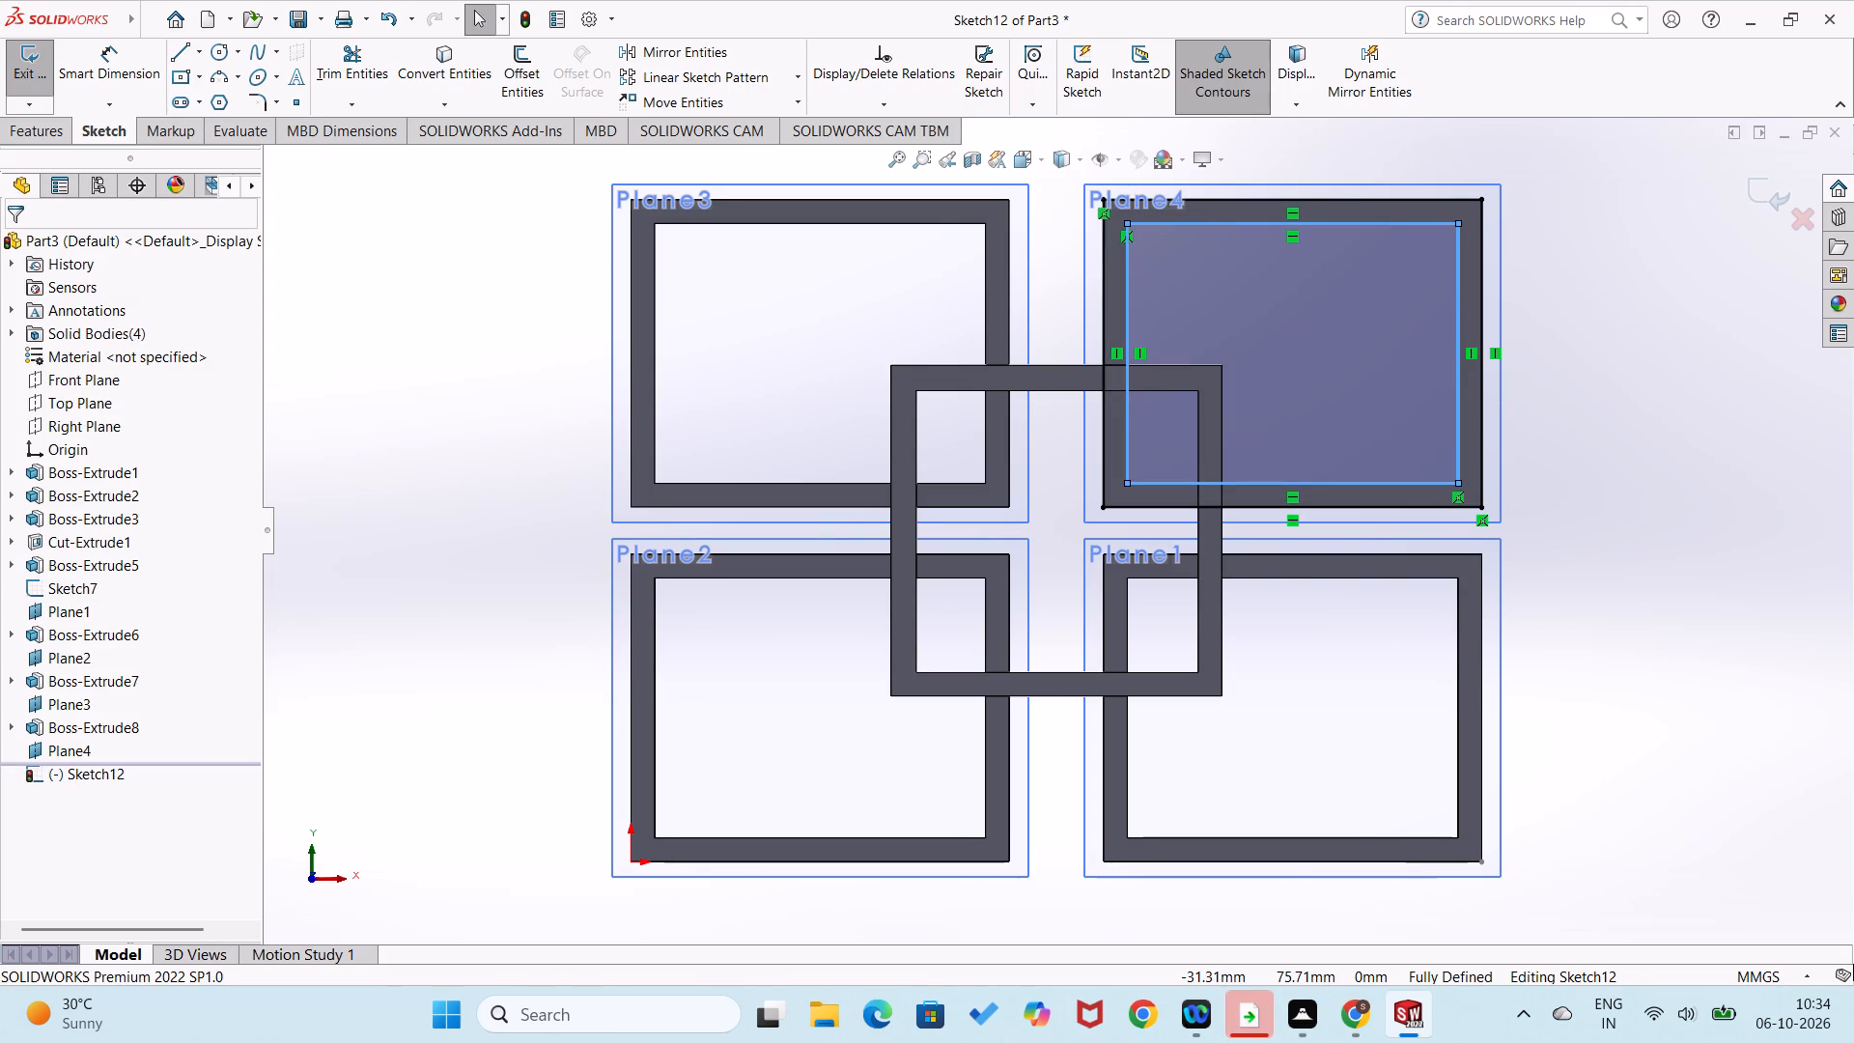
Extrude the rectangular ring behind the upper-right frame 3 mm, merging the result.
click(42, 140)
click(28, 86)
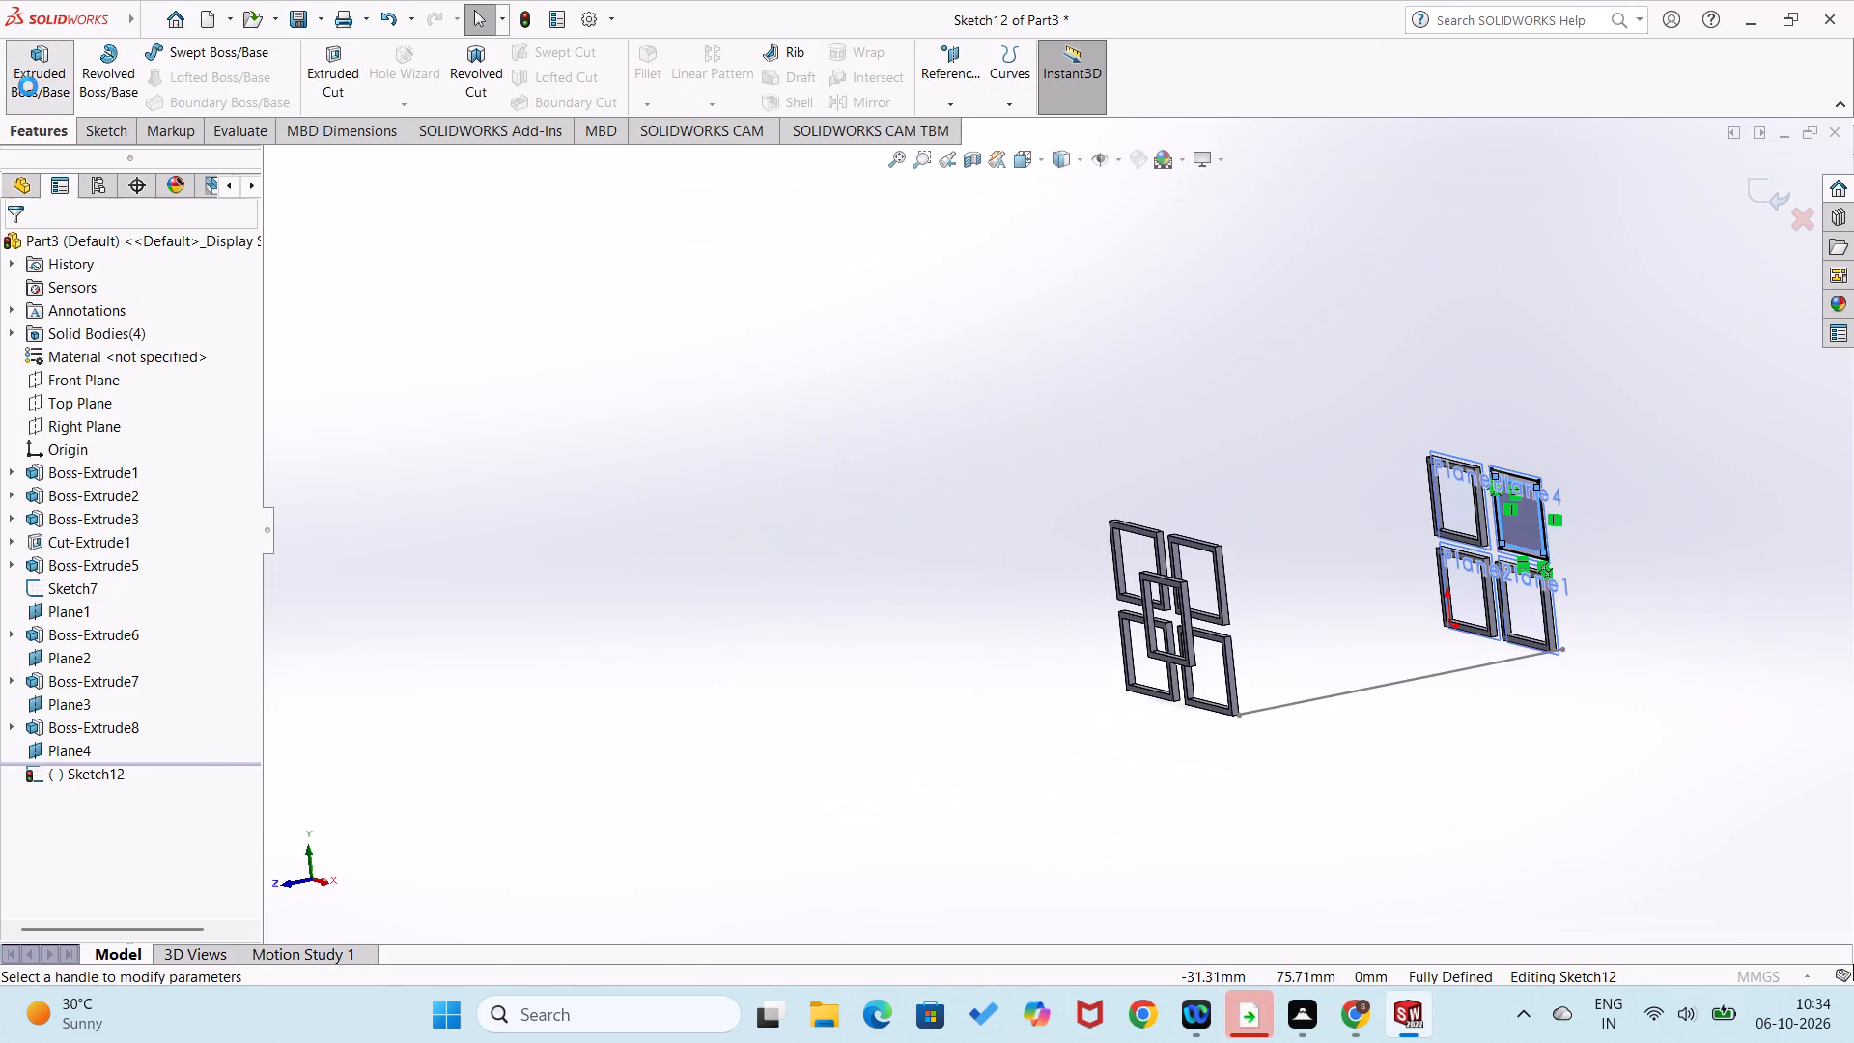
click(24, 246)
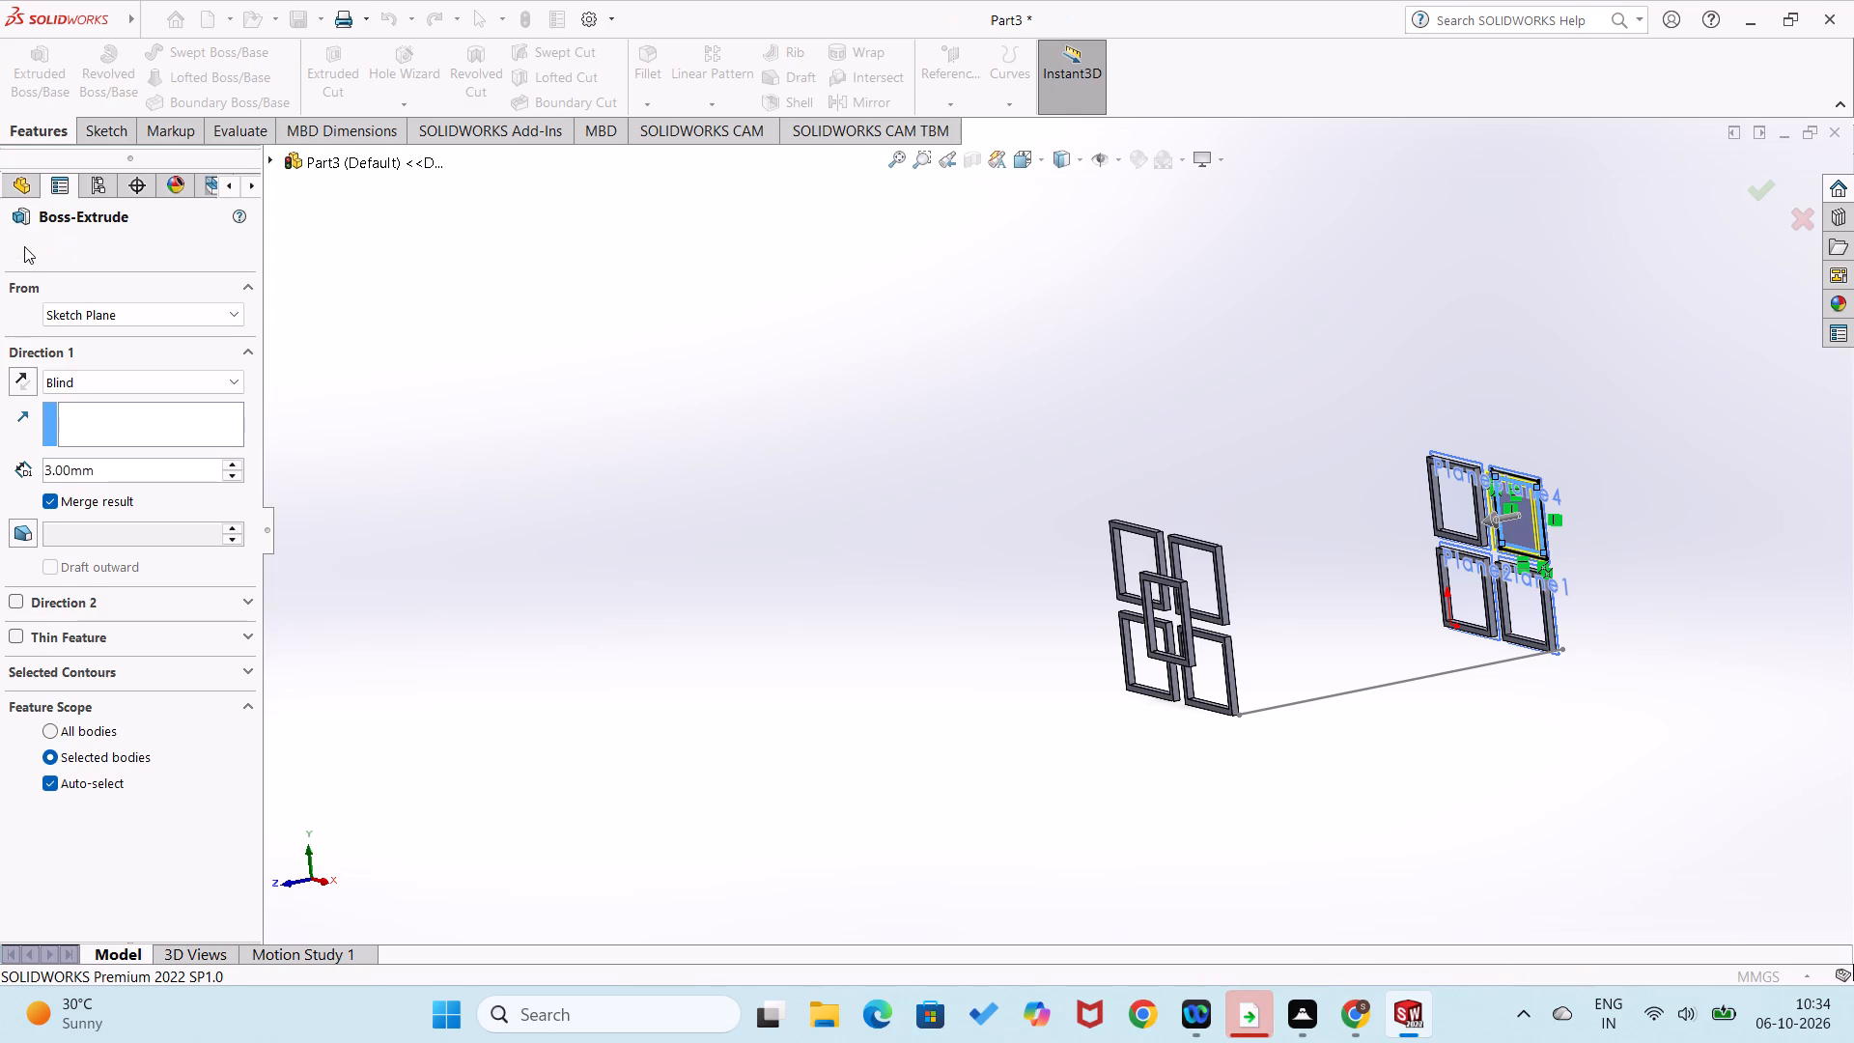
click(681, 522)
Create a reference plane offset 150 mm from the central square frame's front face, flipped to lie behind the frames.
scroll(985, 595, down, 2)
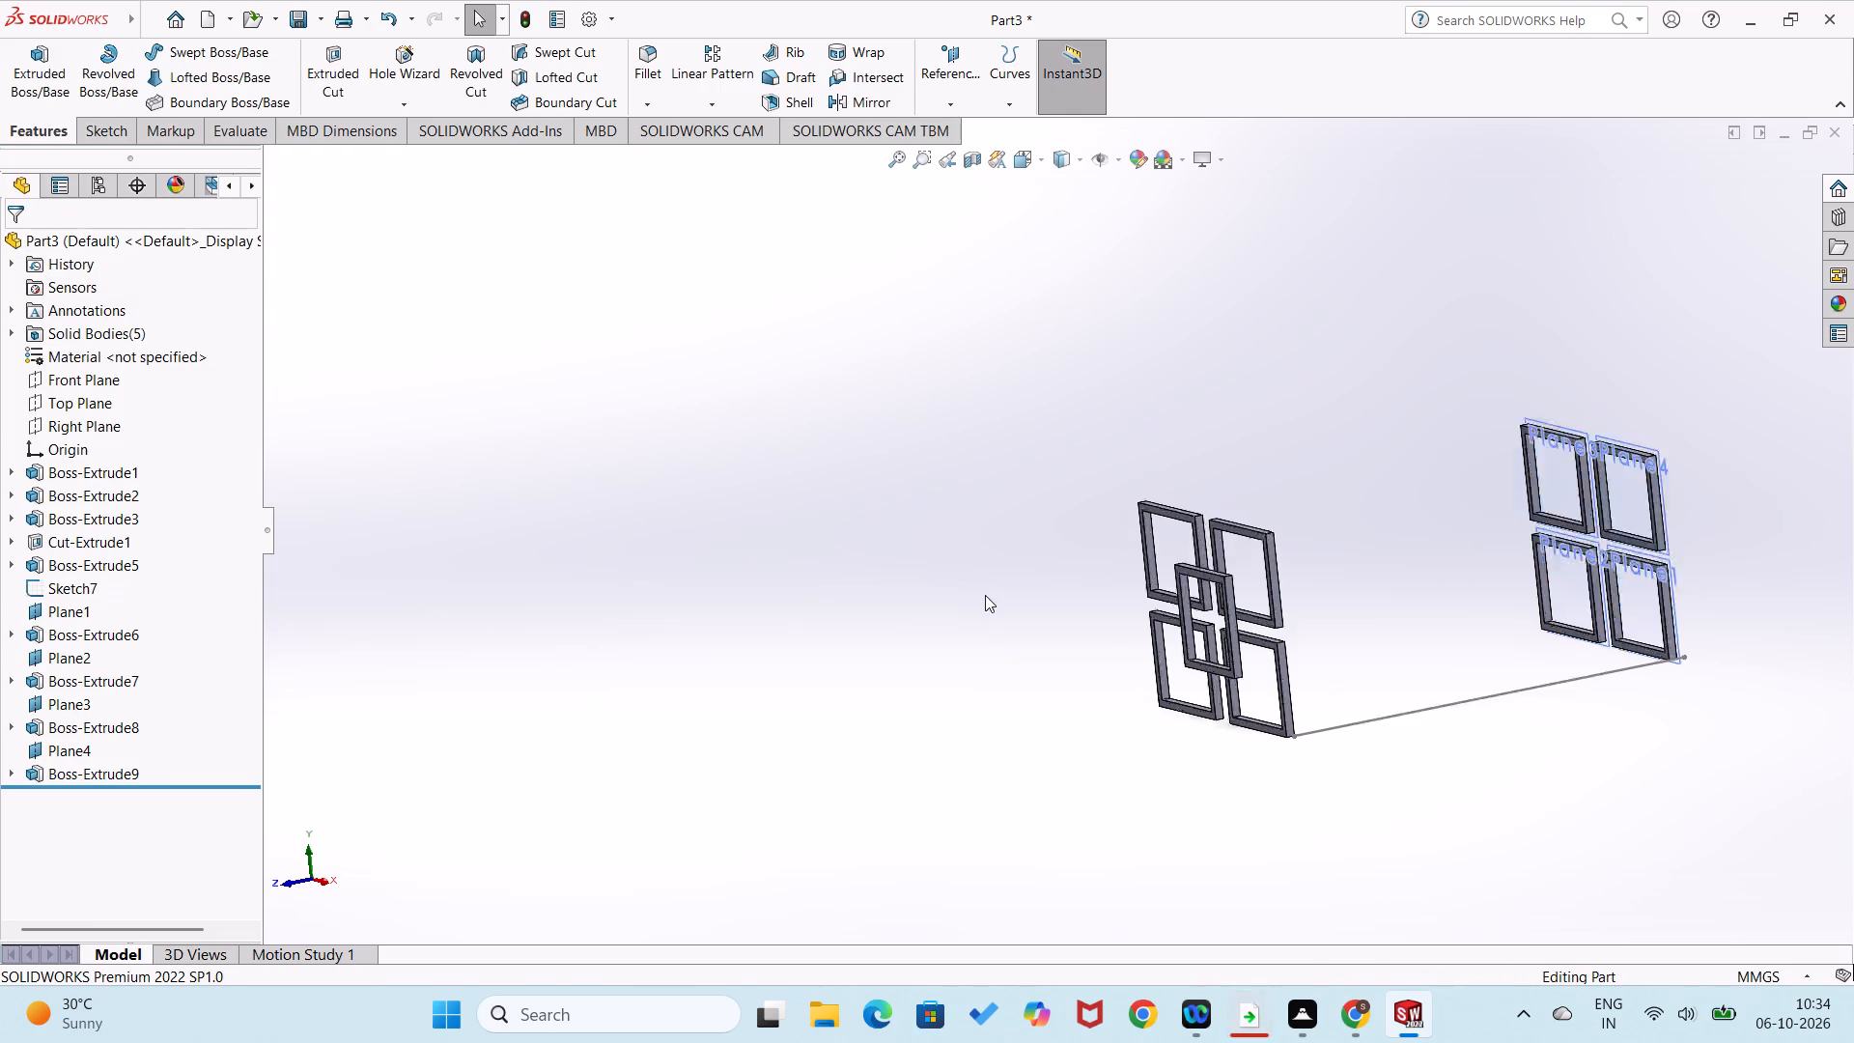
scroll(985, 595, down, 3)
click(962, 107)
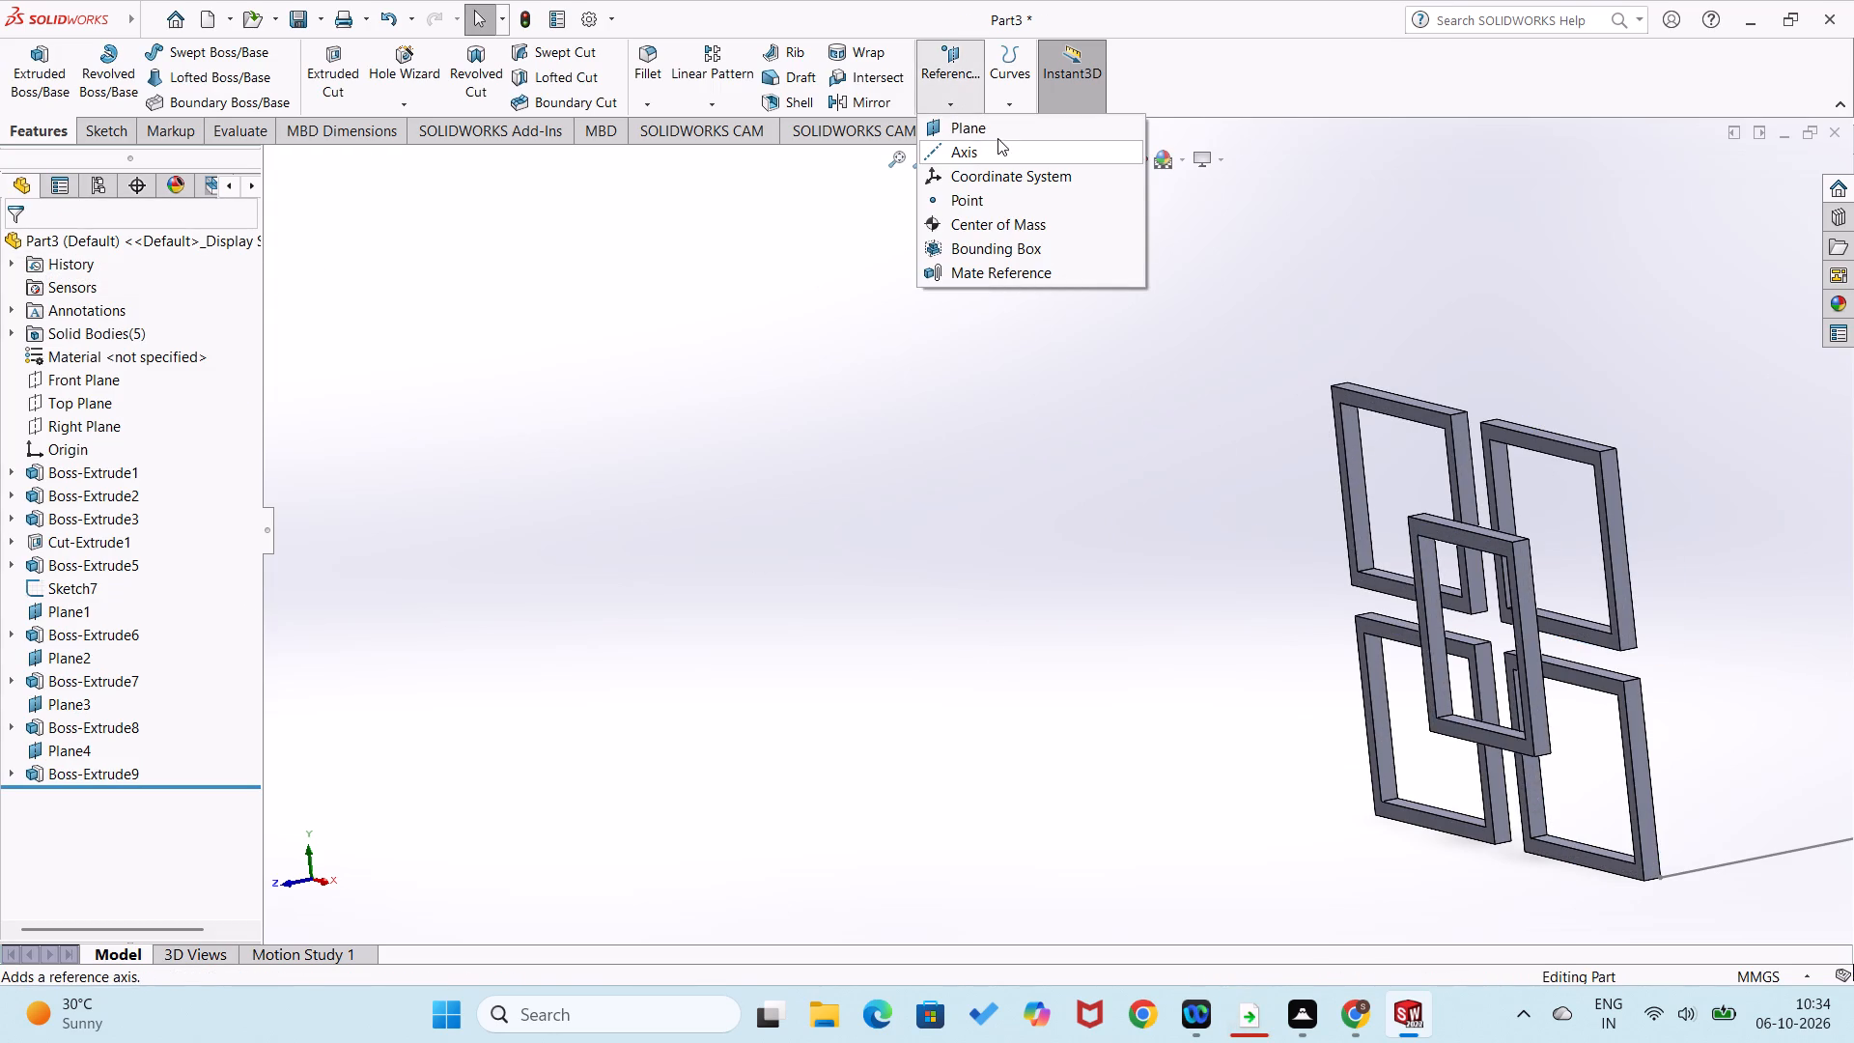
click(998, 136)
click(1437, 533)
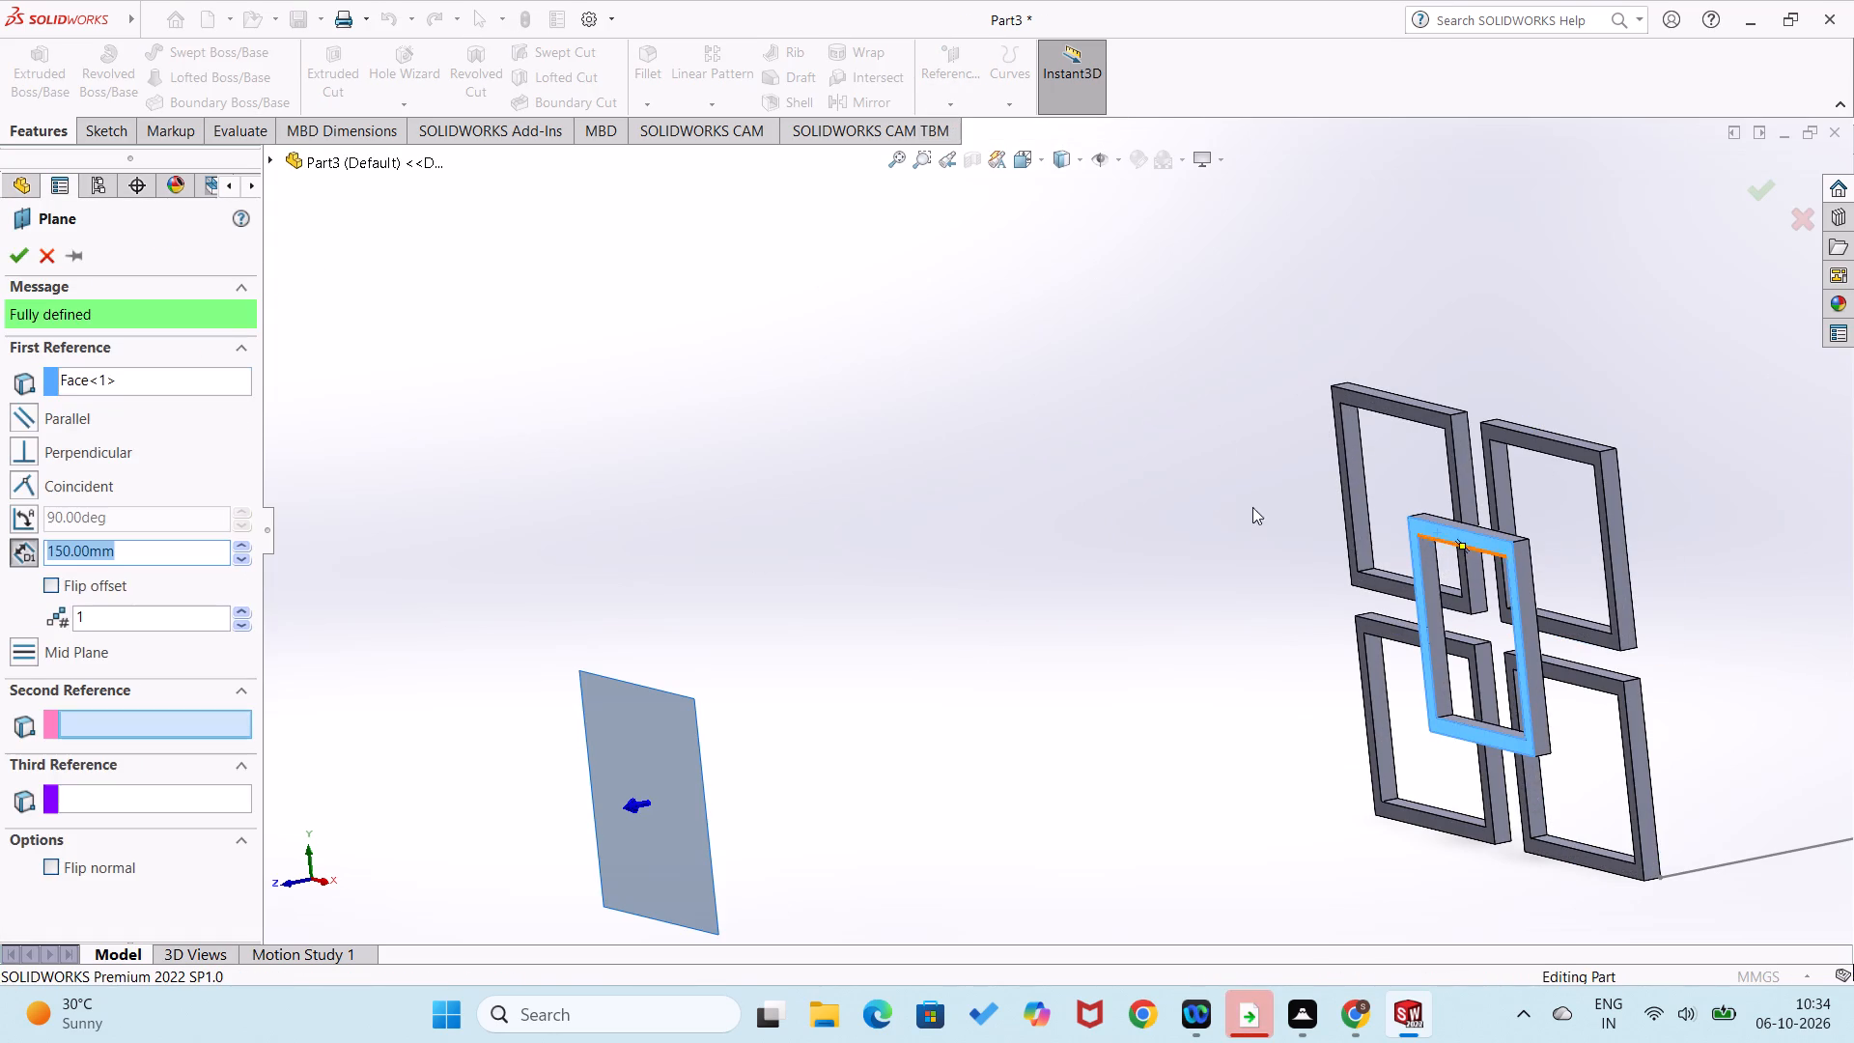
click(47, 584)
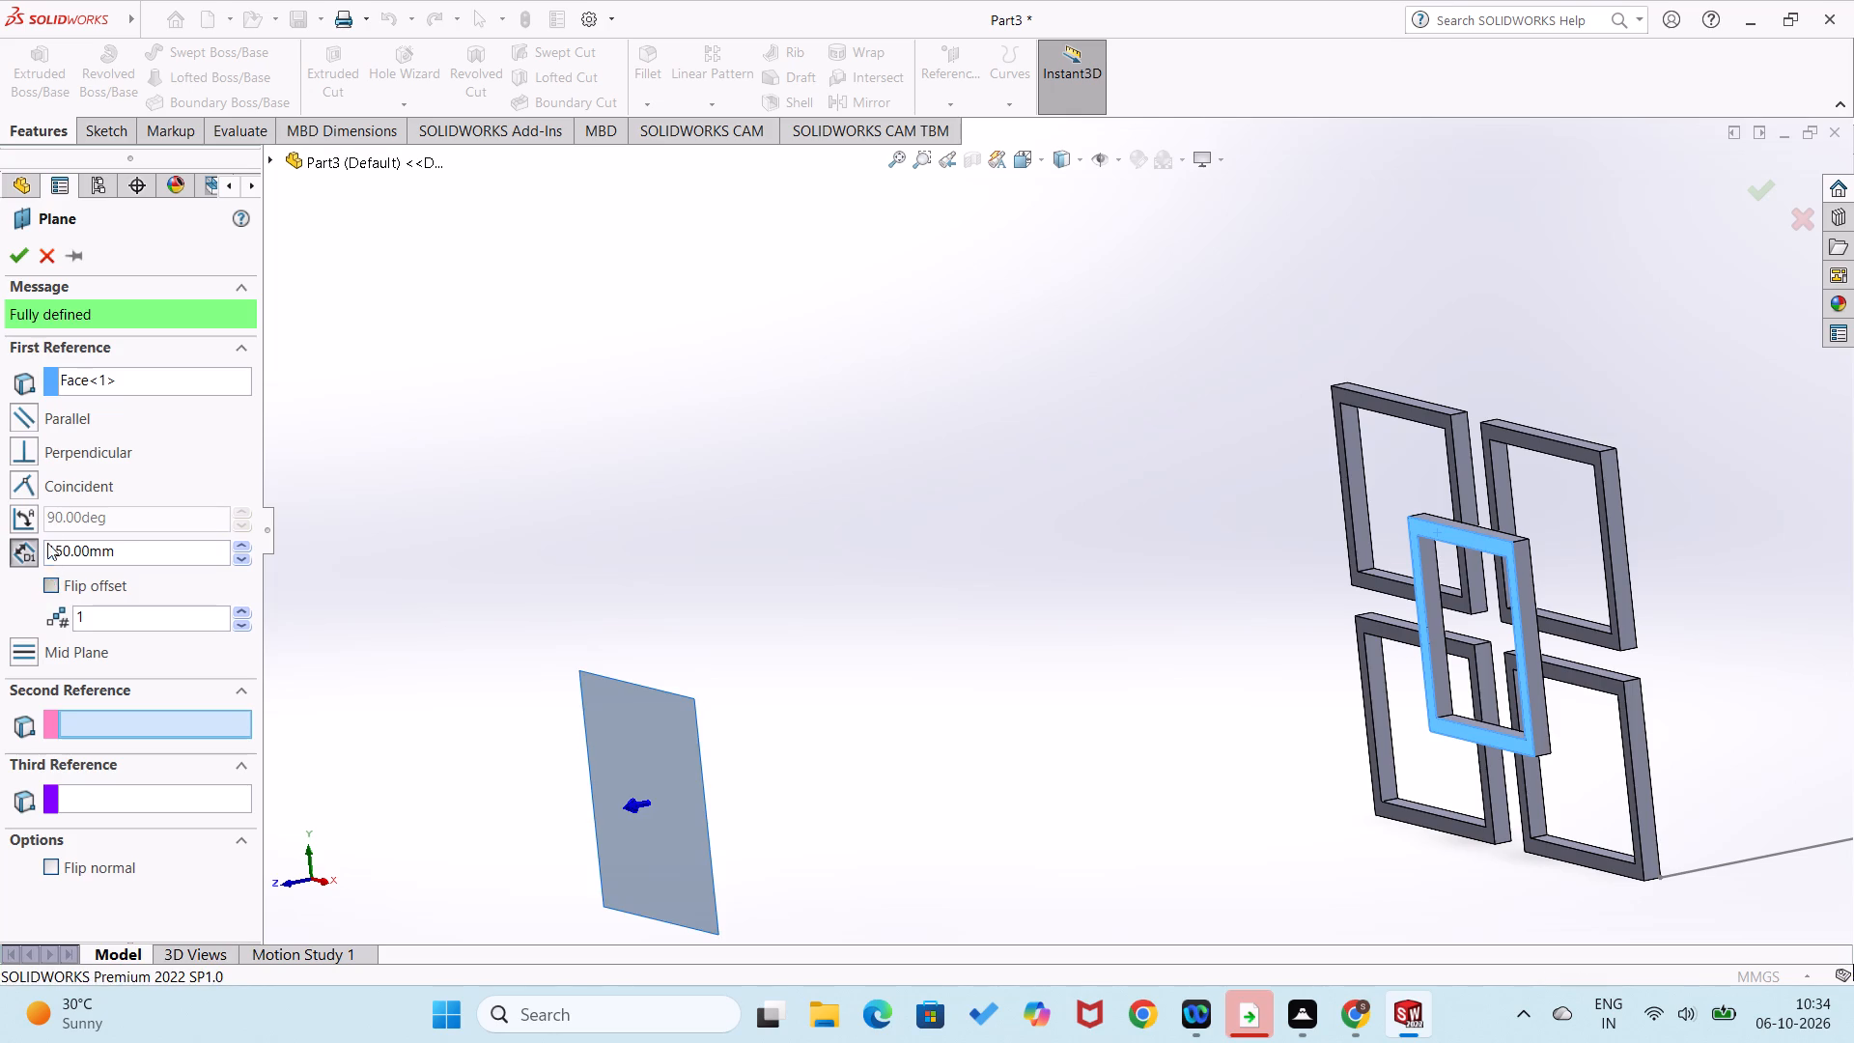
click(1, 248)
click(16, 249)
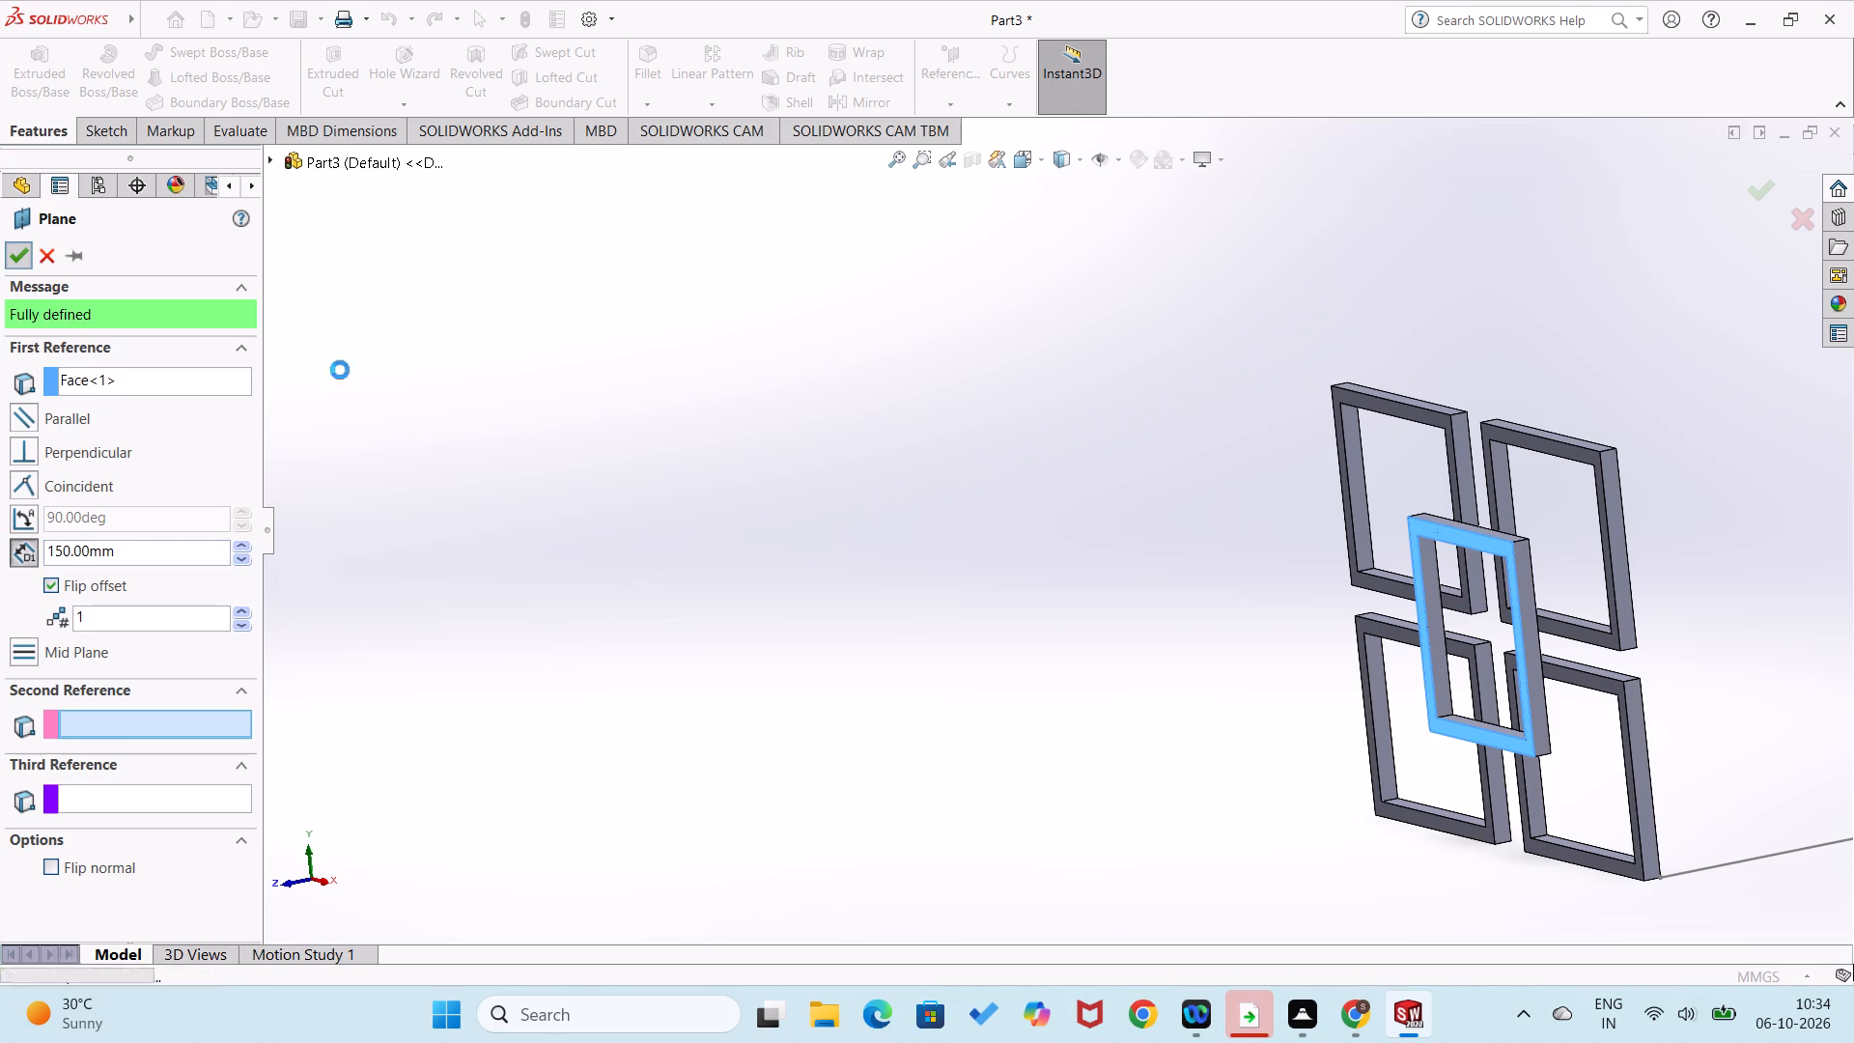
Start a sketch on the plane behind the central frame and draw a 35 mm square matching that frame's outer outline.
scroll(804, 520, up, 3)
scroll(1563, 512, down, 3)
click(1485, 624)
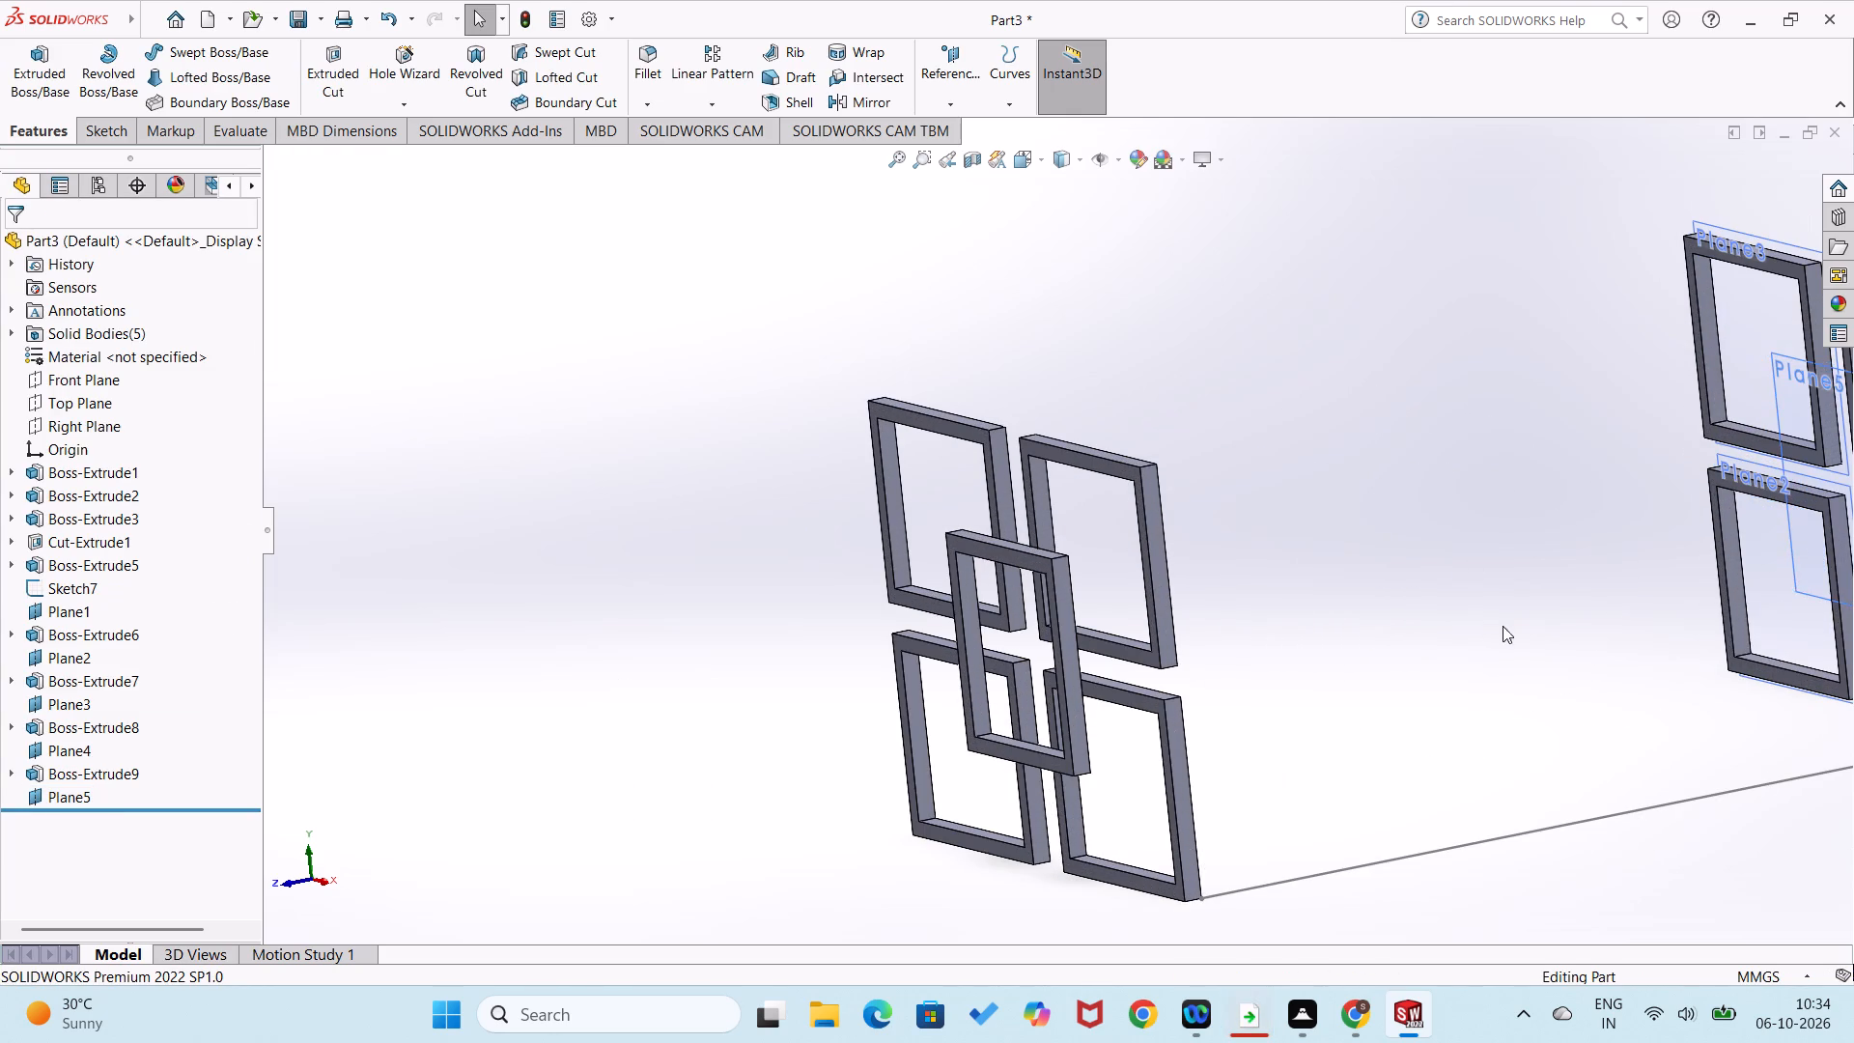
right_click(1805, 549)
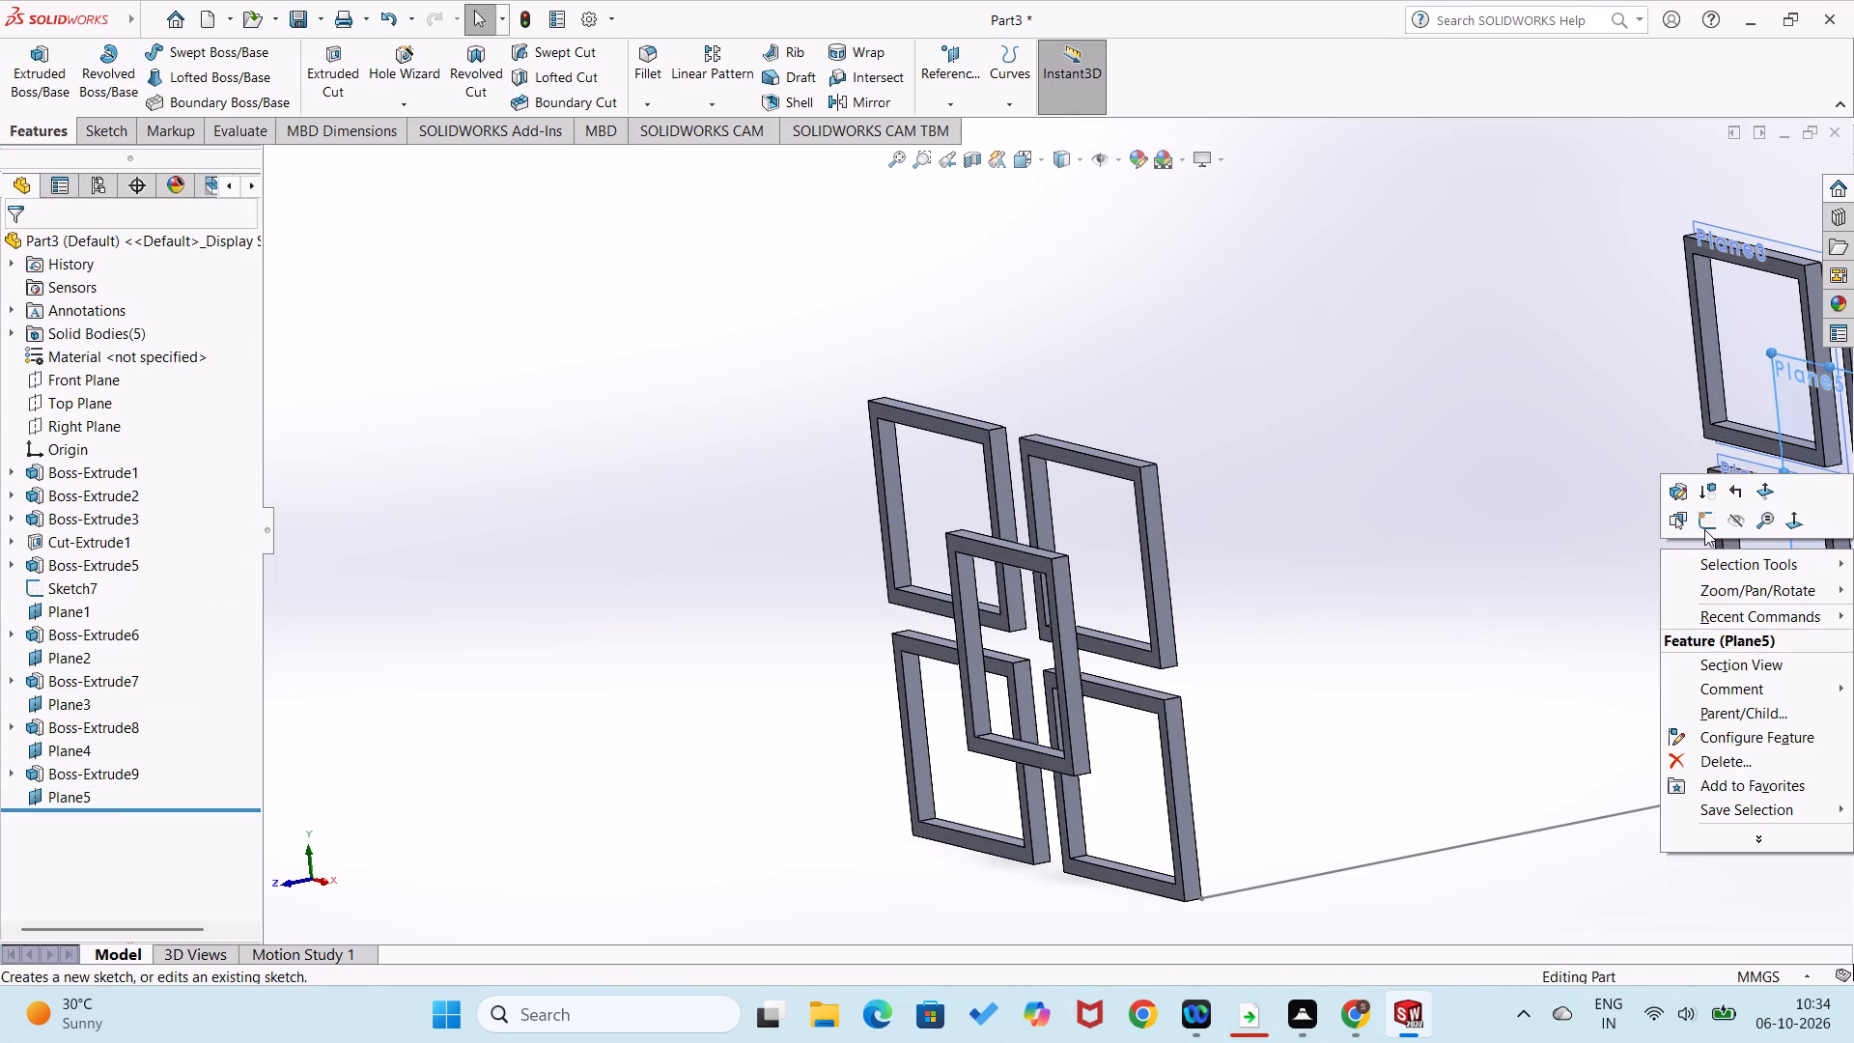
click(1704, 529)
click(484, 331)
right_drag(485, 328, 499, 437)
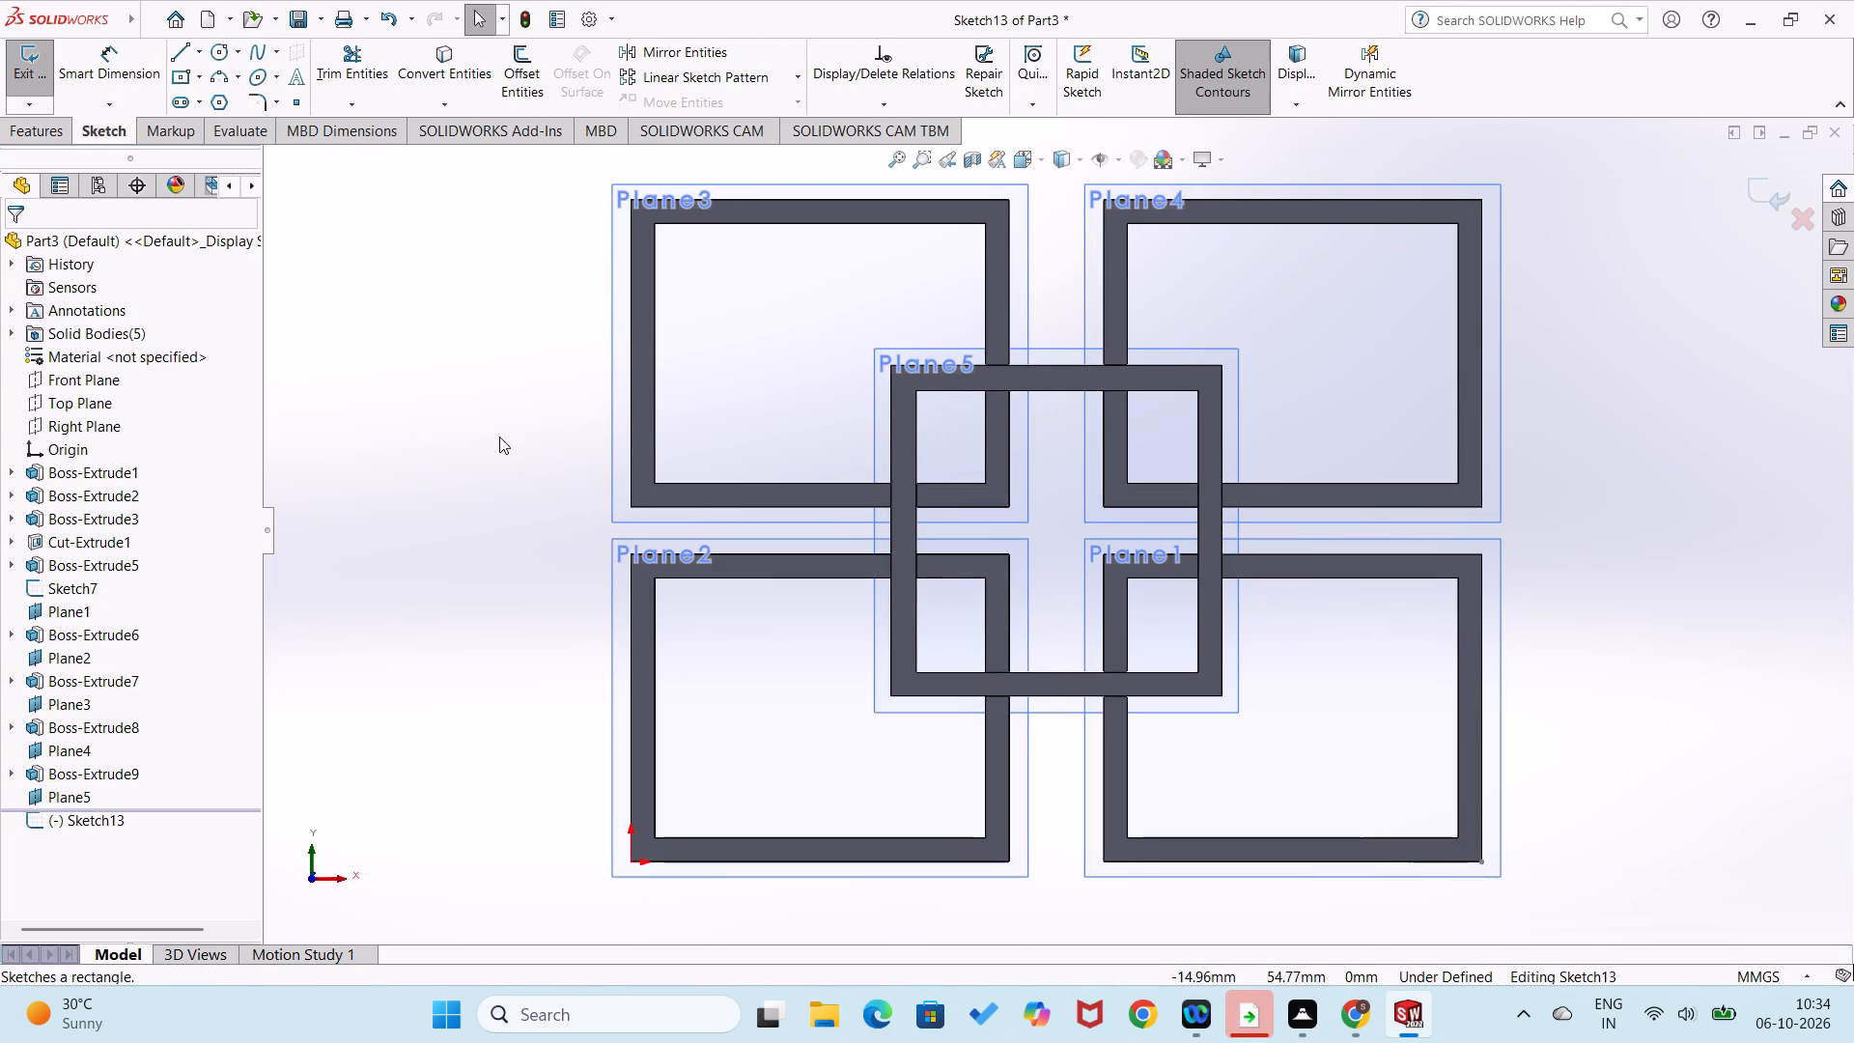
right_drag(499, 437, 497, 470)
click(890, 367)
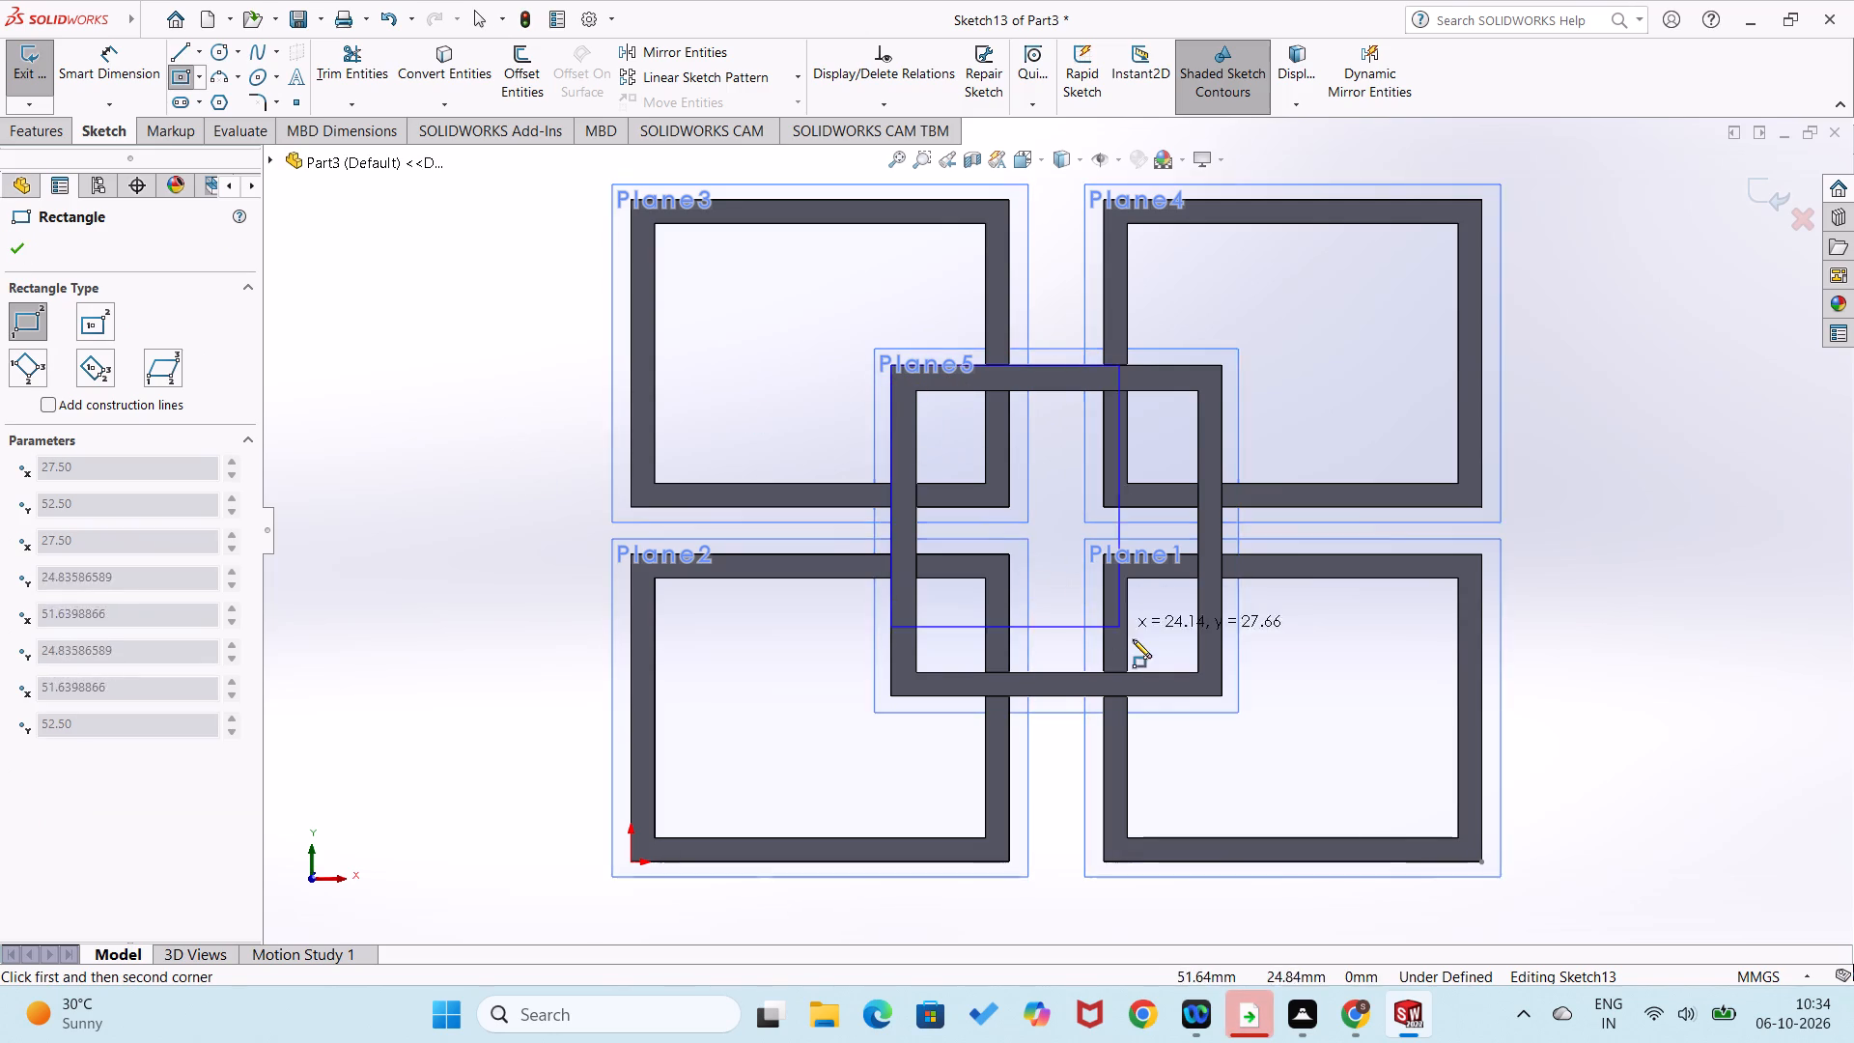
click(1221, 697)
right_drag(1653, 506, 1649, 534)
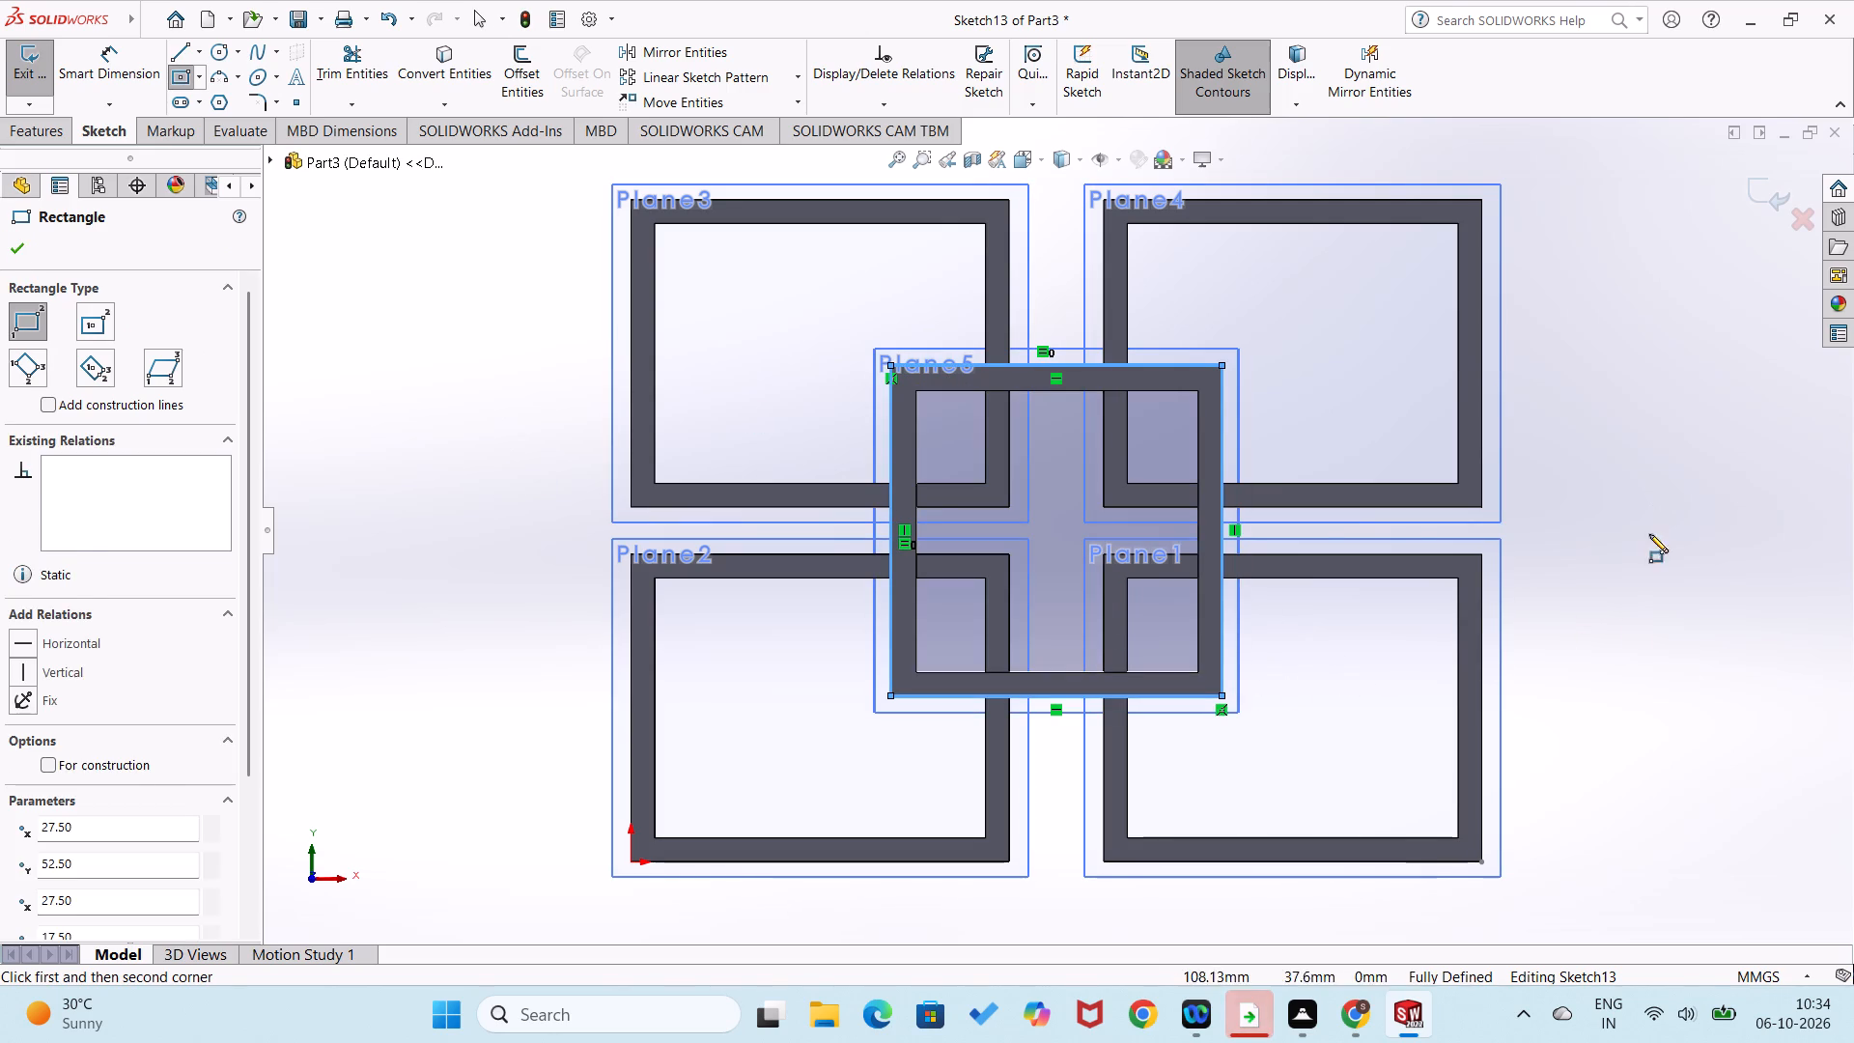
right_drag(1649, 534, 1599, 703)
Sketch an inner square between opposite inner corners of the central frame's opening.
right_drag(1645, 588, 1582, 828)
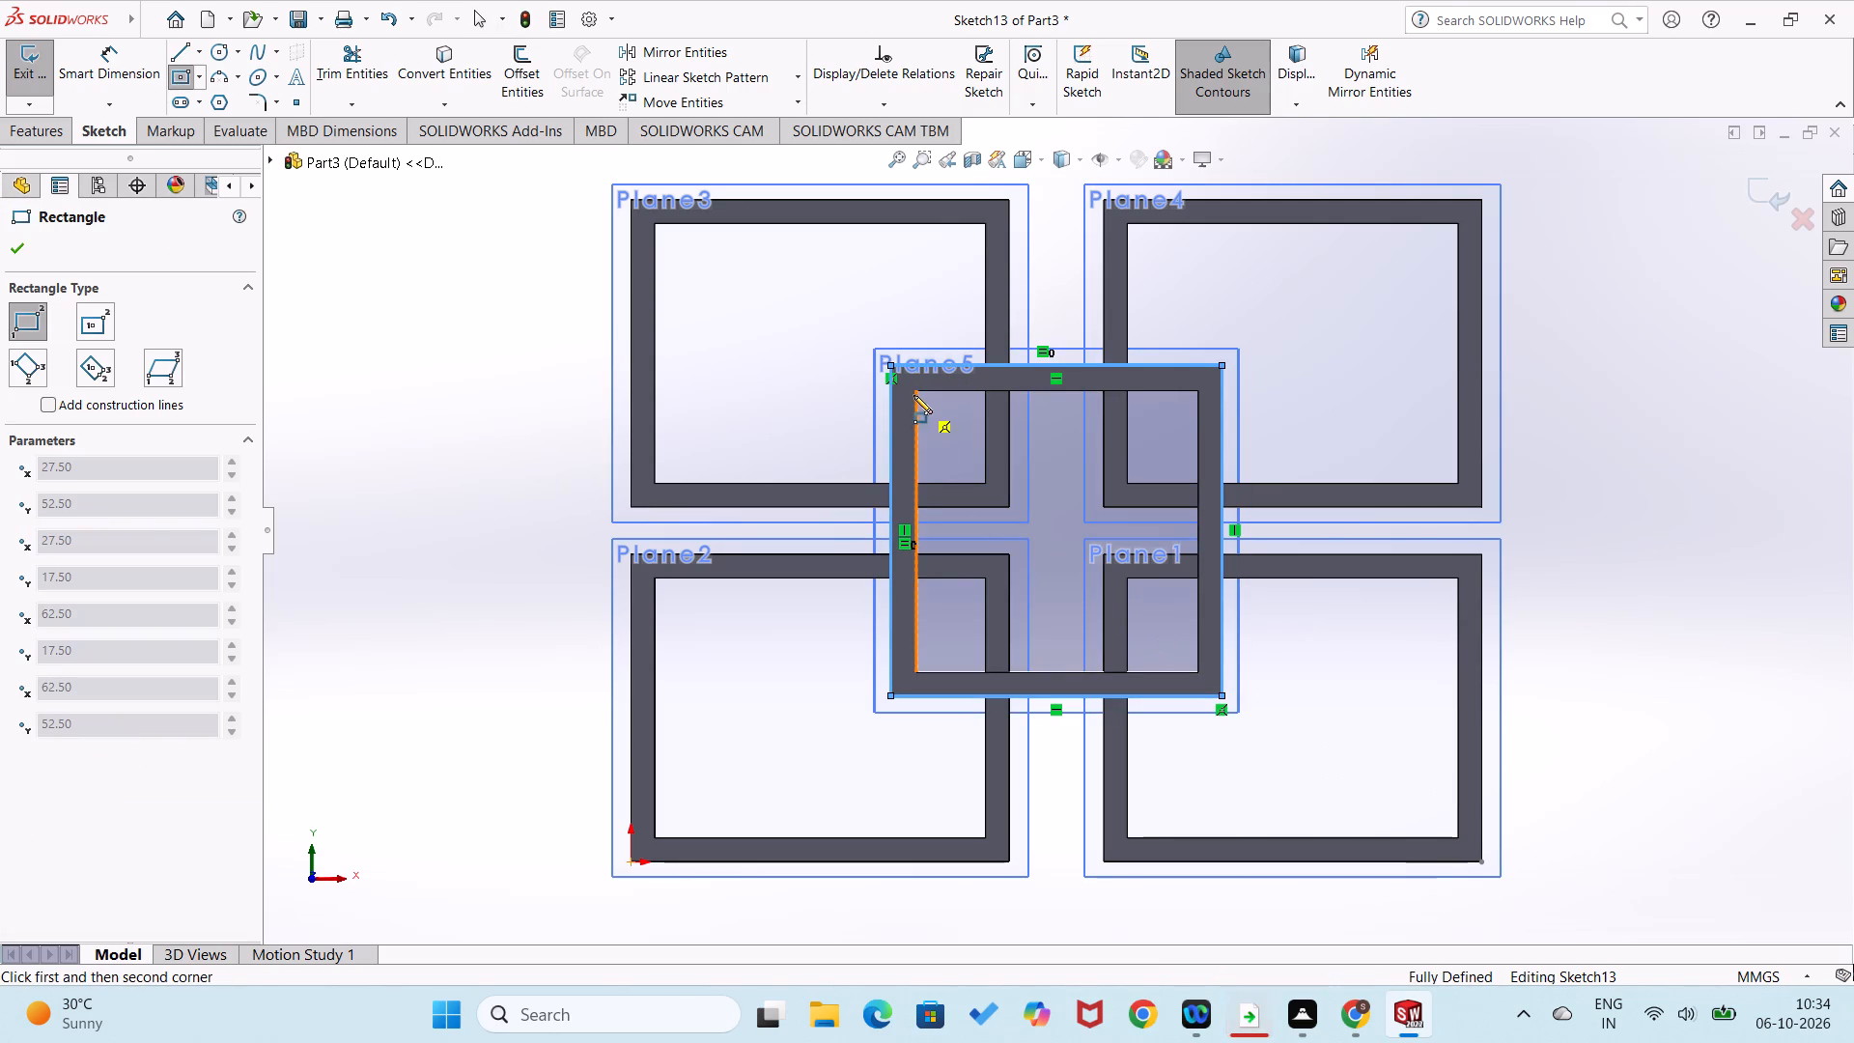
click(917, 387)
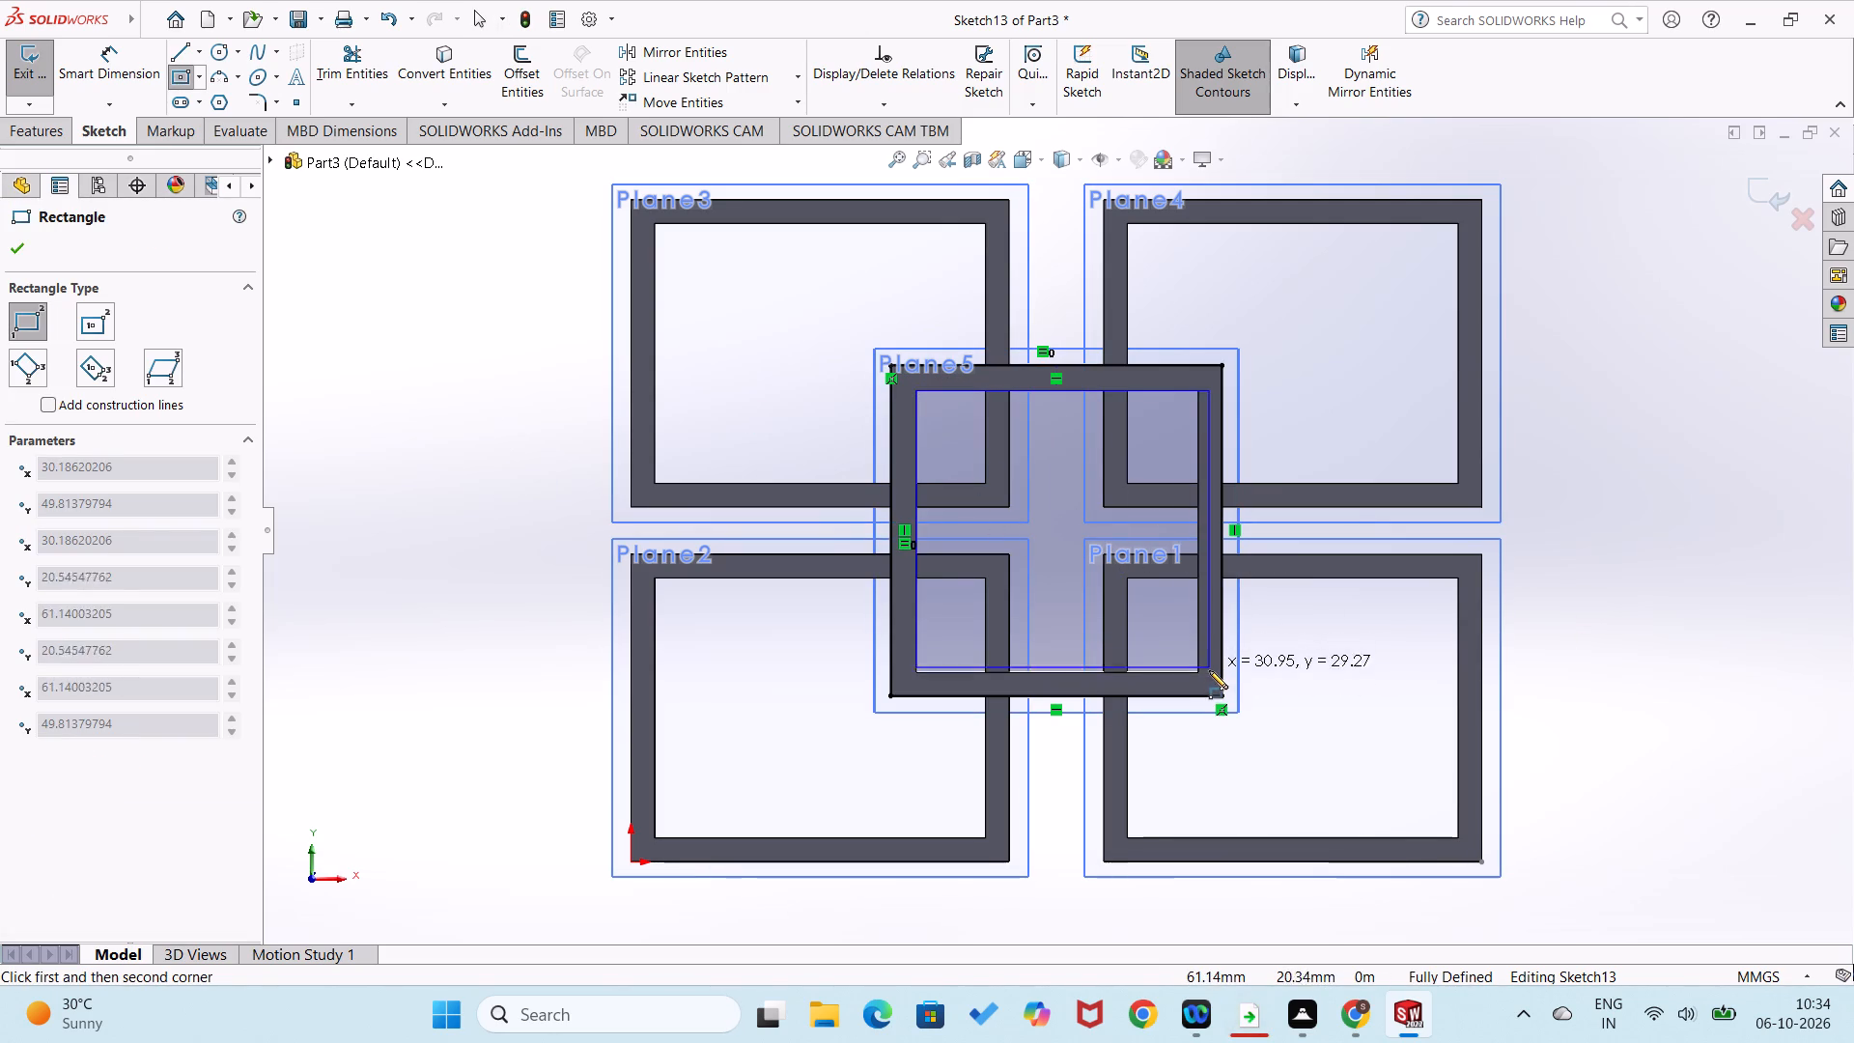
click(1196, 674)
right_drag(1604, 579, 1579, 736)
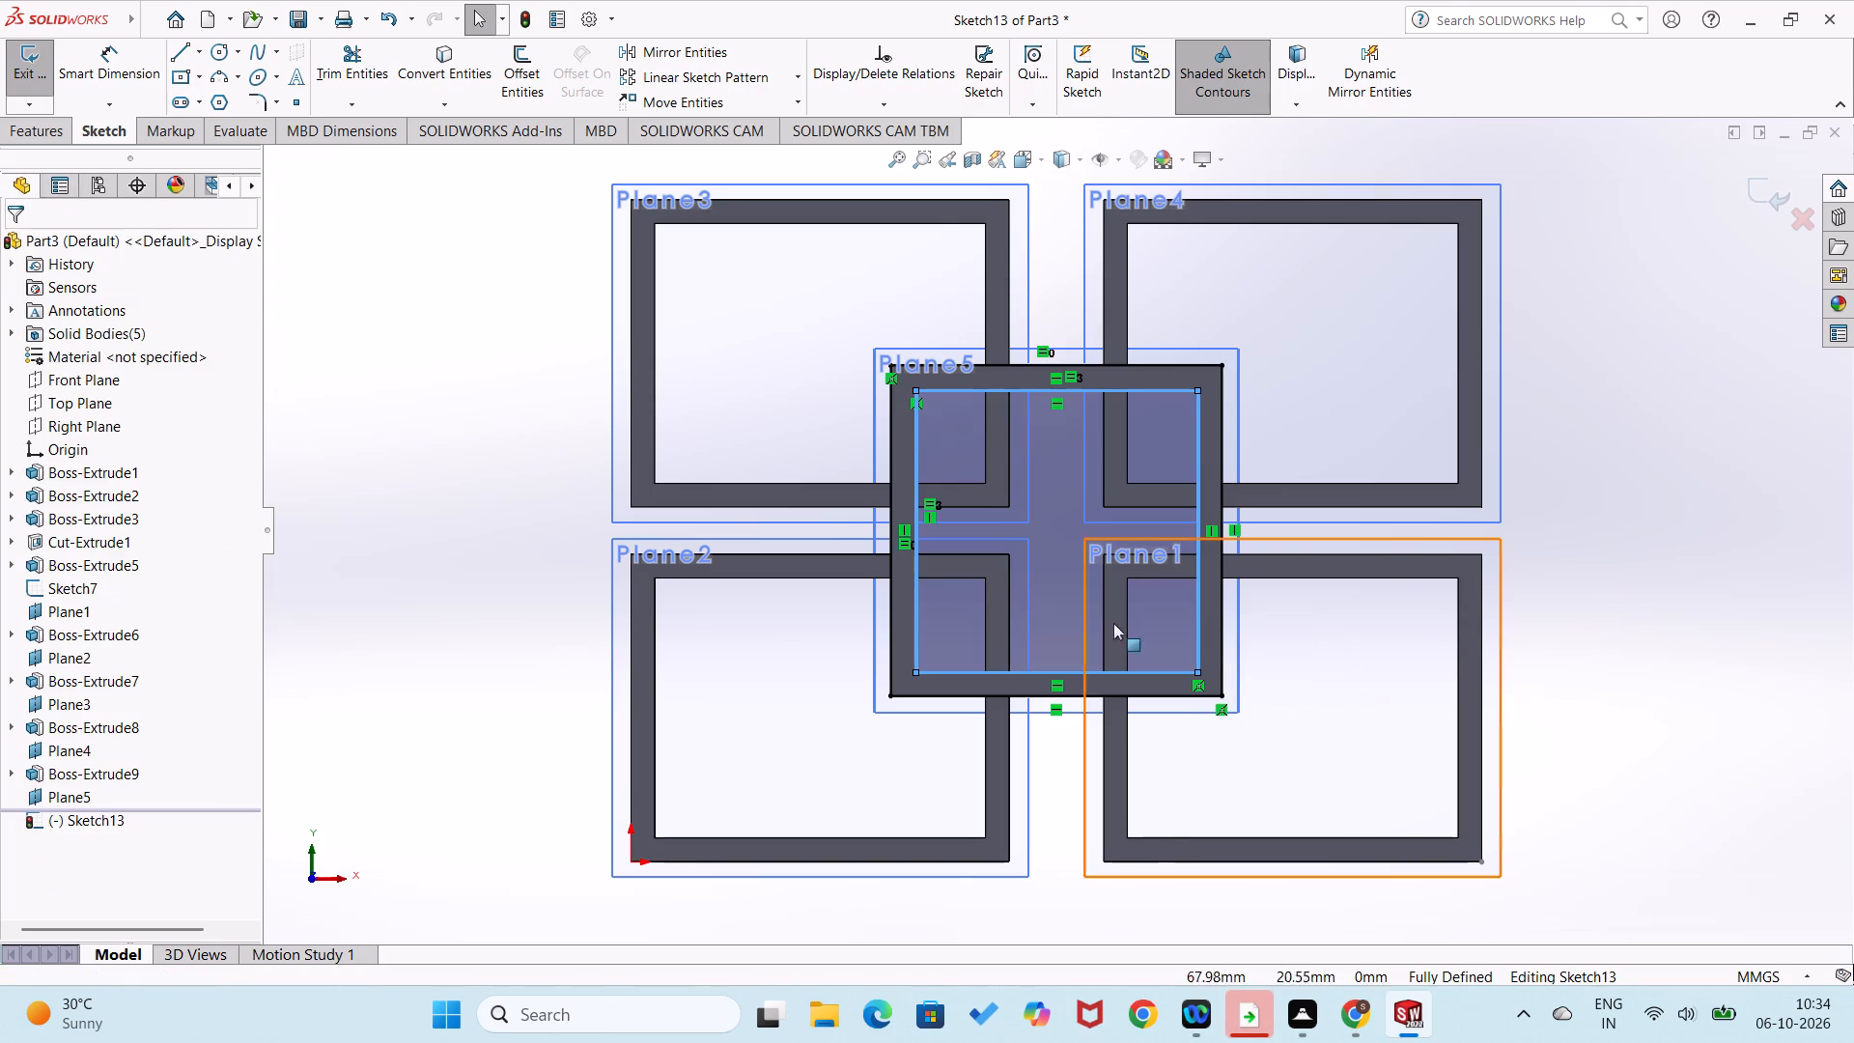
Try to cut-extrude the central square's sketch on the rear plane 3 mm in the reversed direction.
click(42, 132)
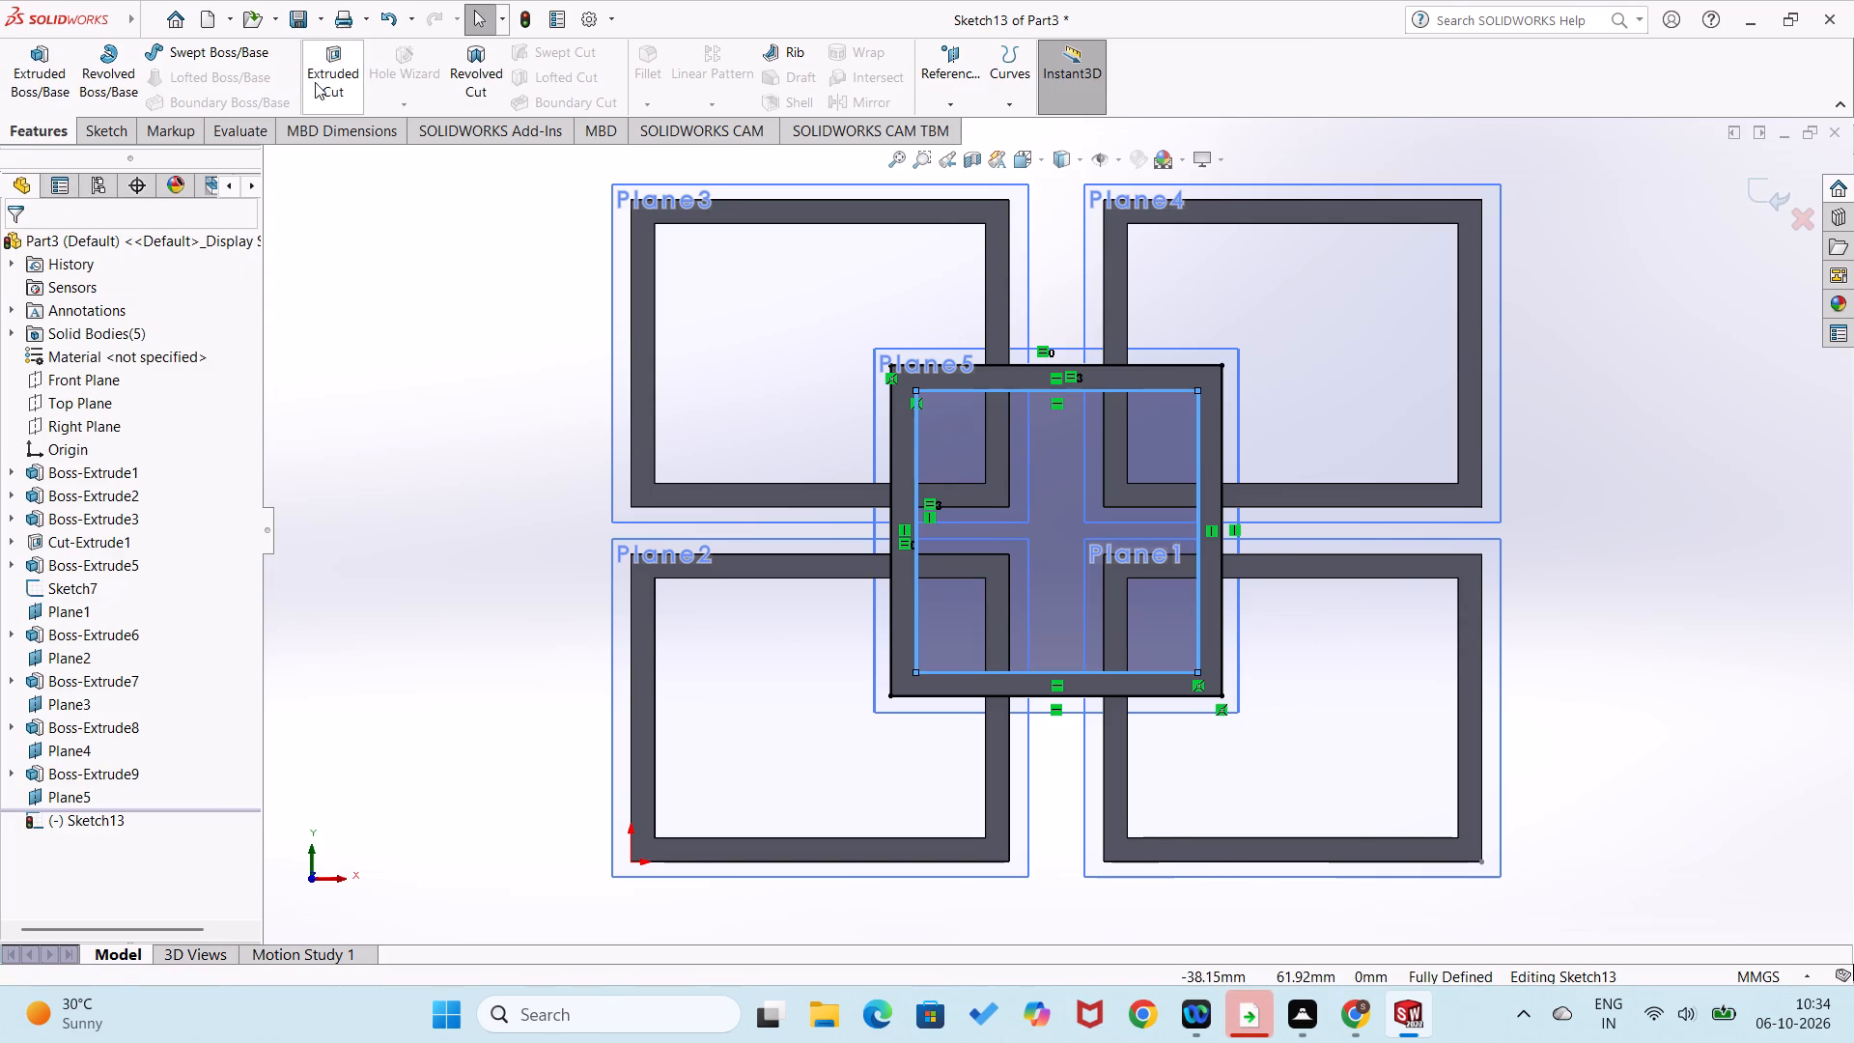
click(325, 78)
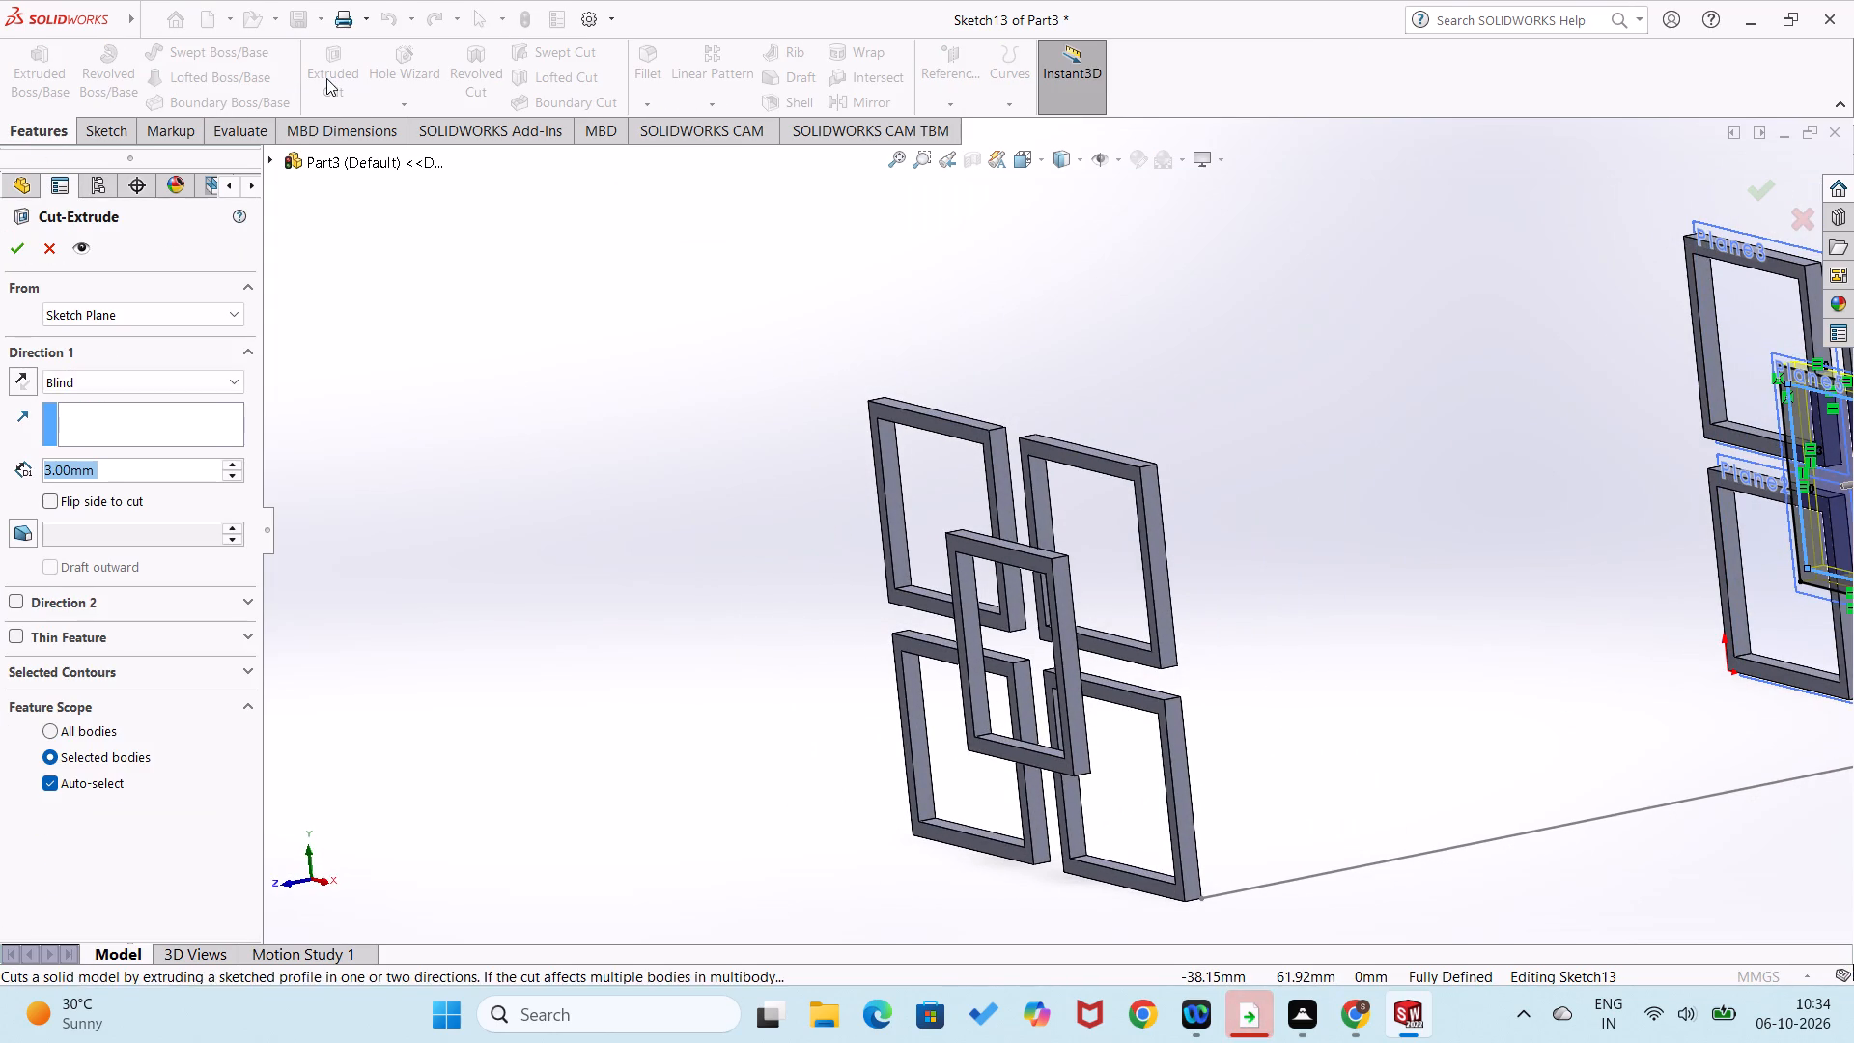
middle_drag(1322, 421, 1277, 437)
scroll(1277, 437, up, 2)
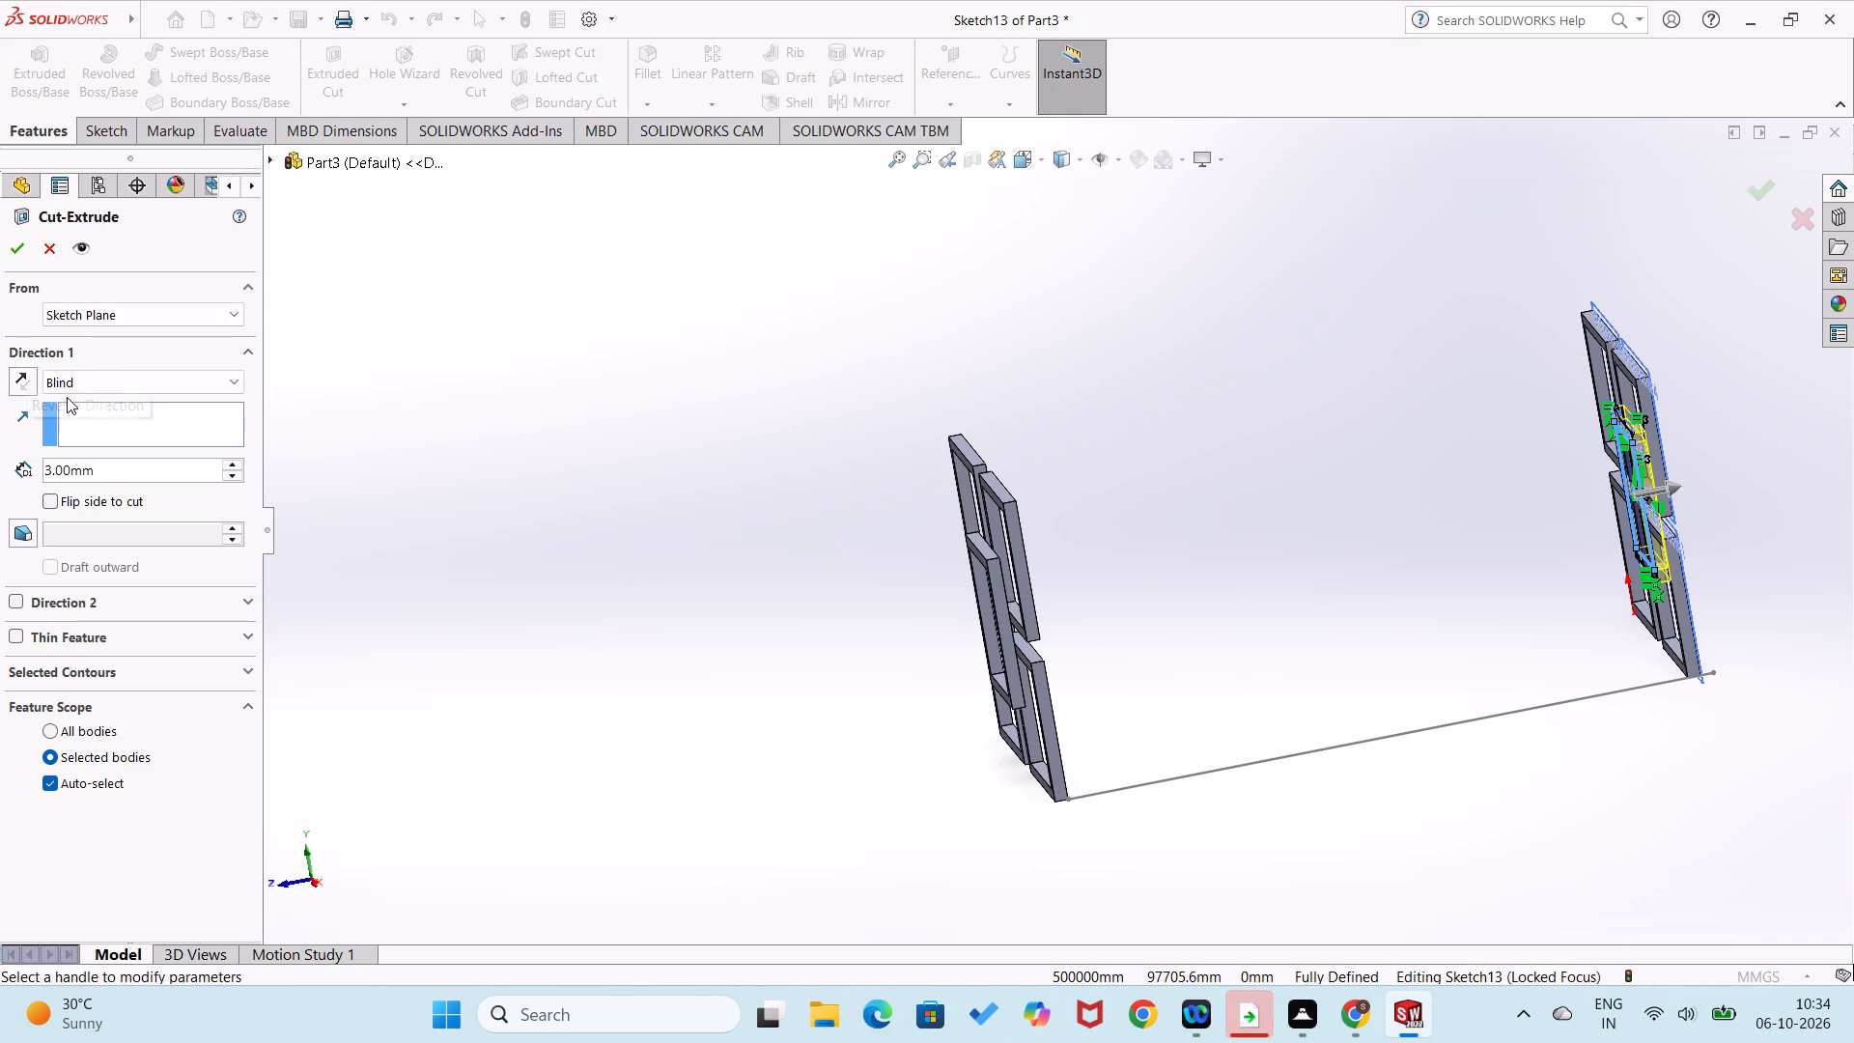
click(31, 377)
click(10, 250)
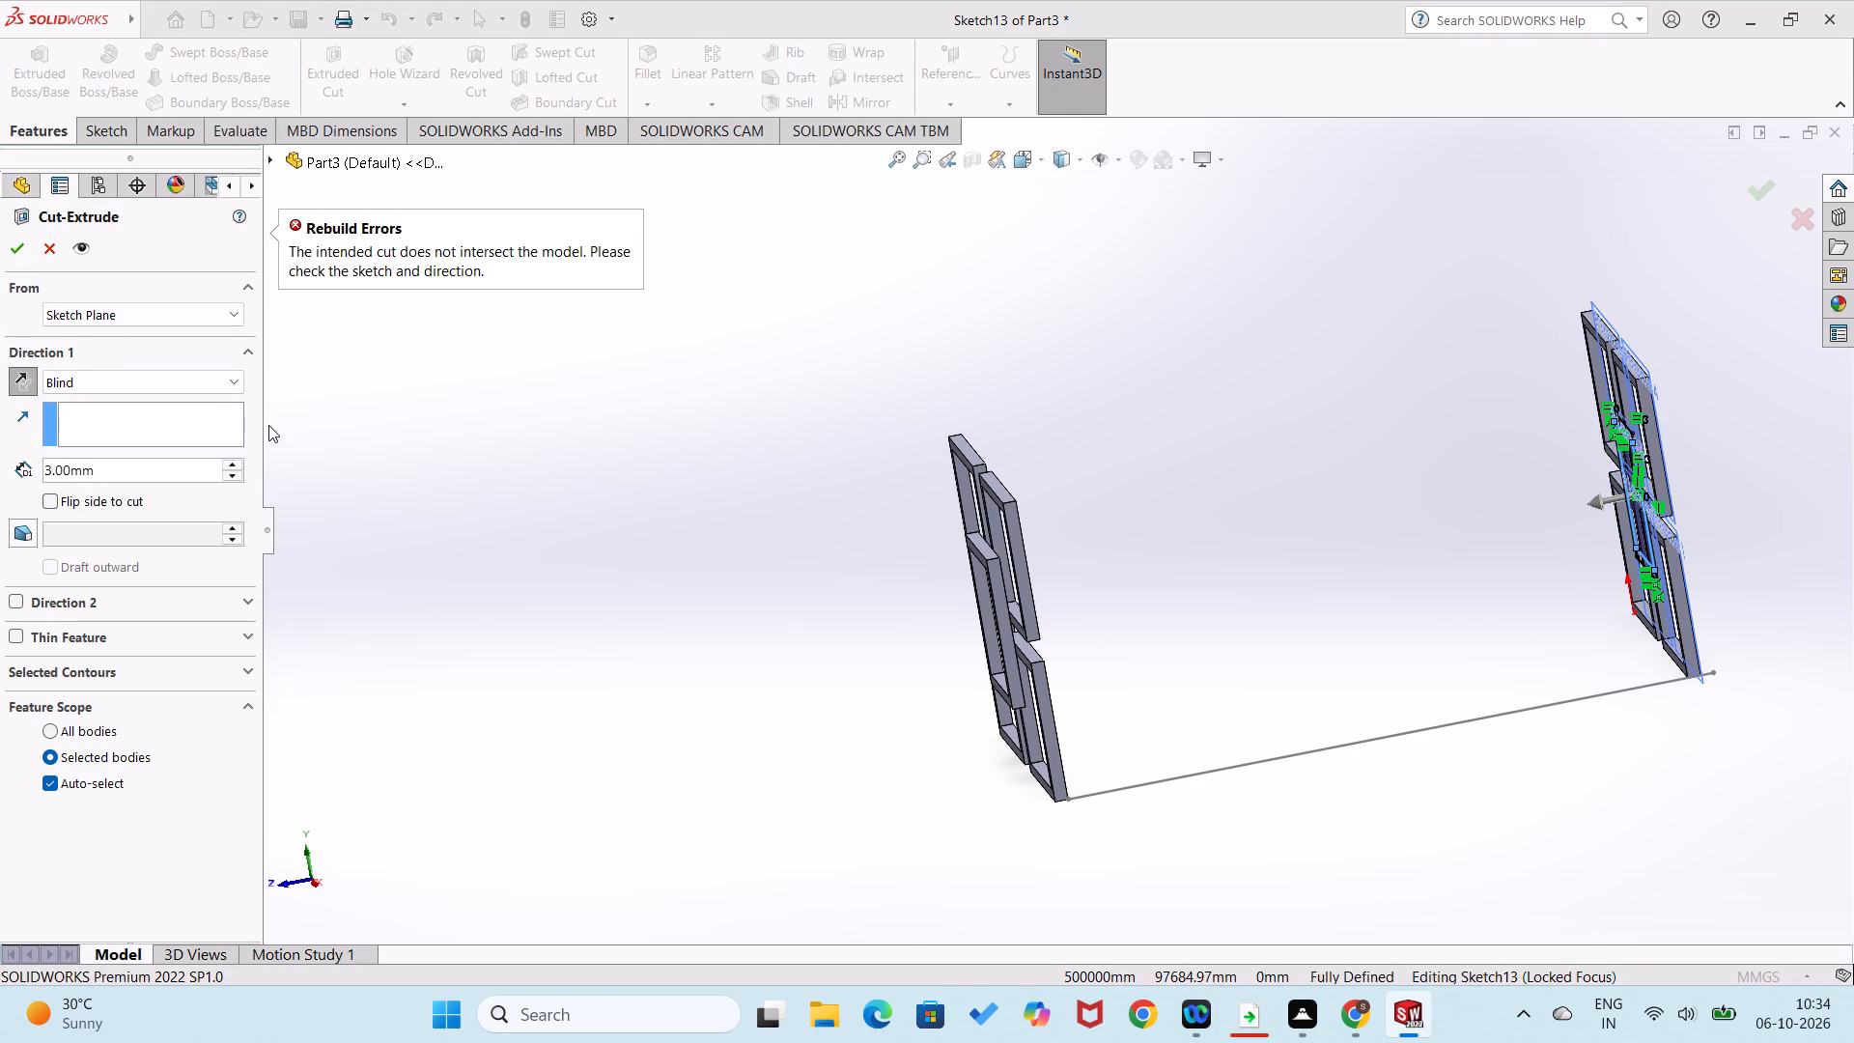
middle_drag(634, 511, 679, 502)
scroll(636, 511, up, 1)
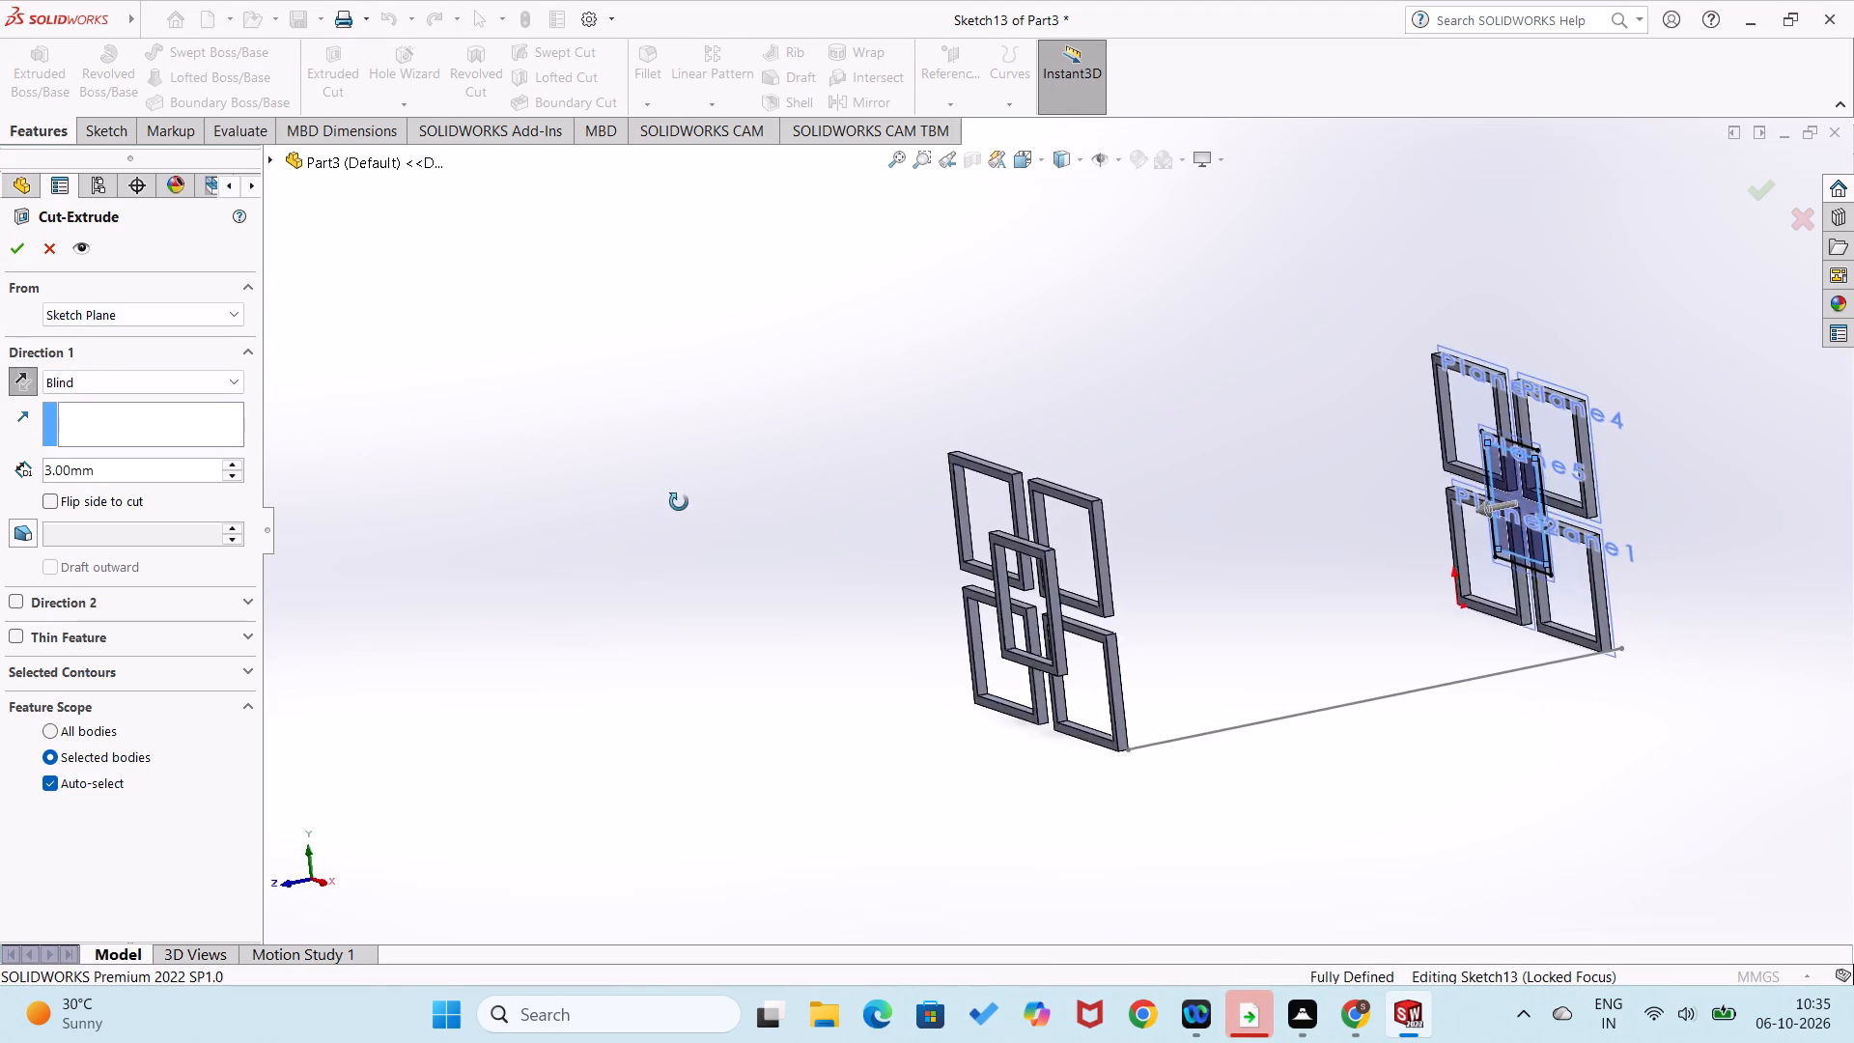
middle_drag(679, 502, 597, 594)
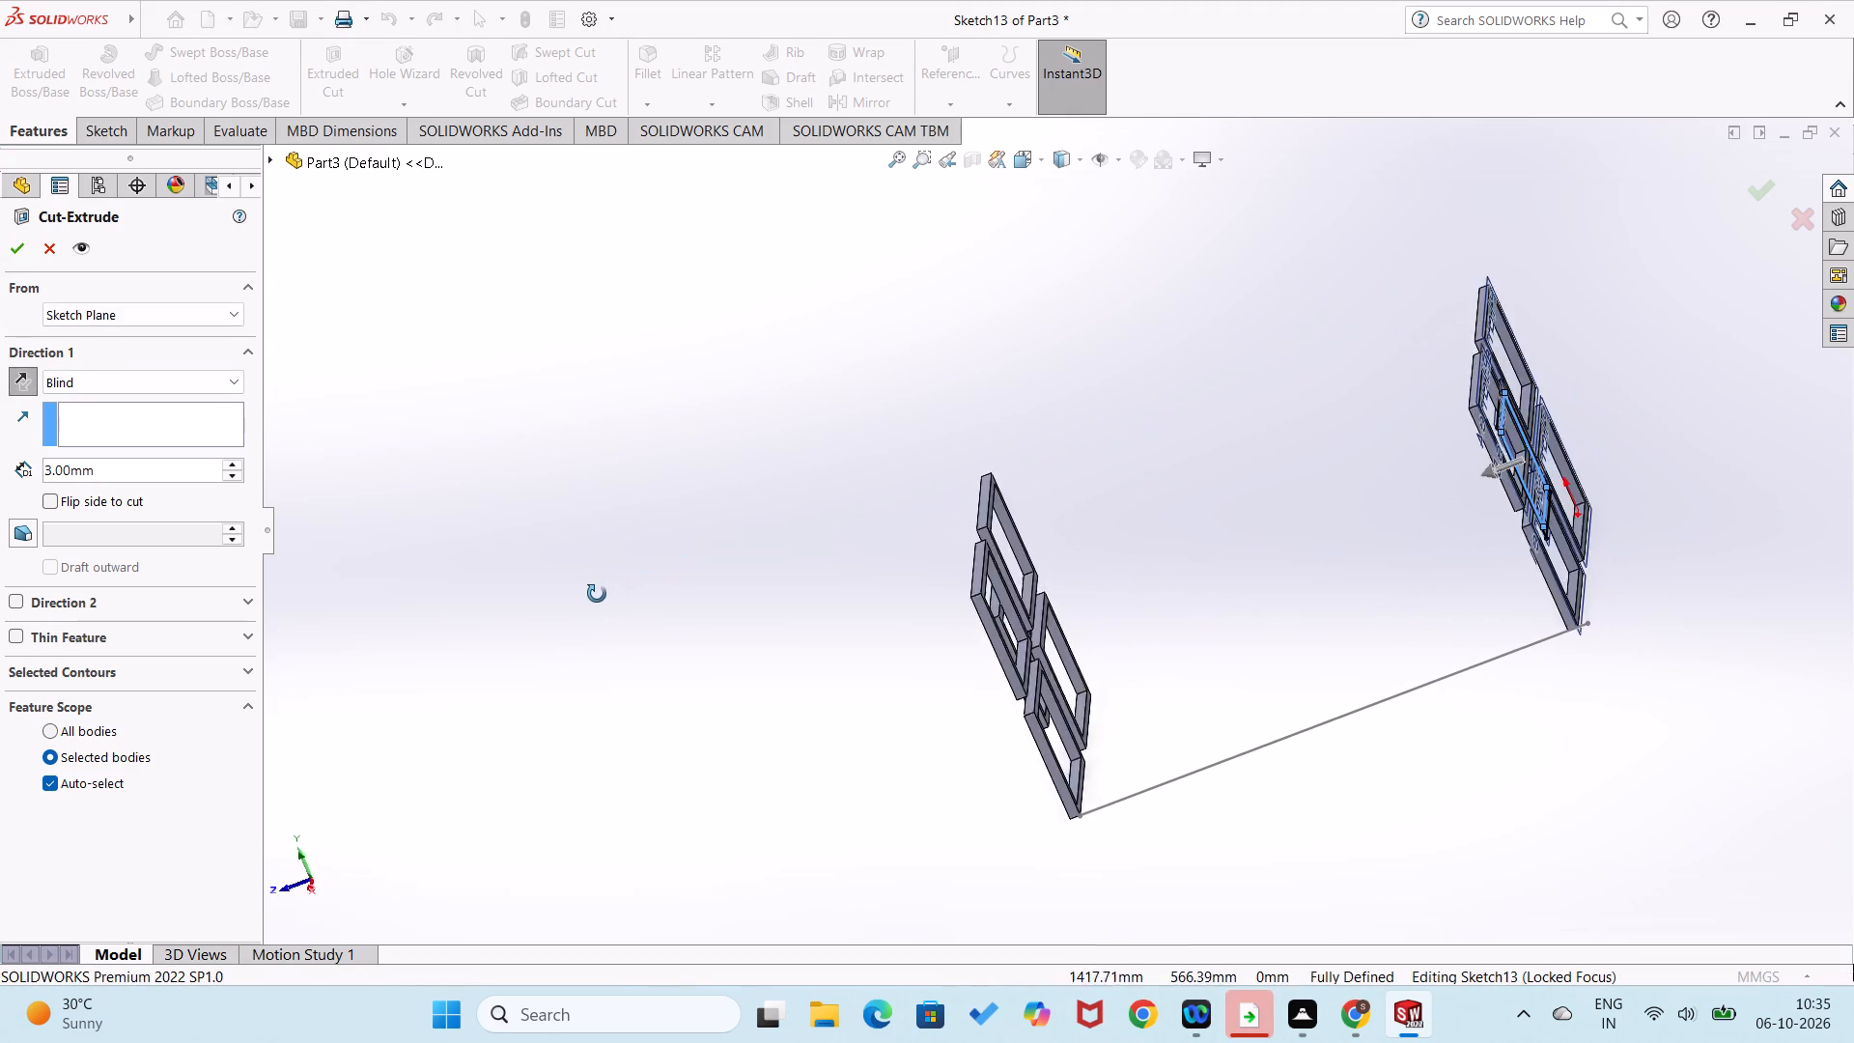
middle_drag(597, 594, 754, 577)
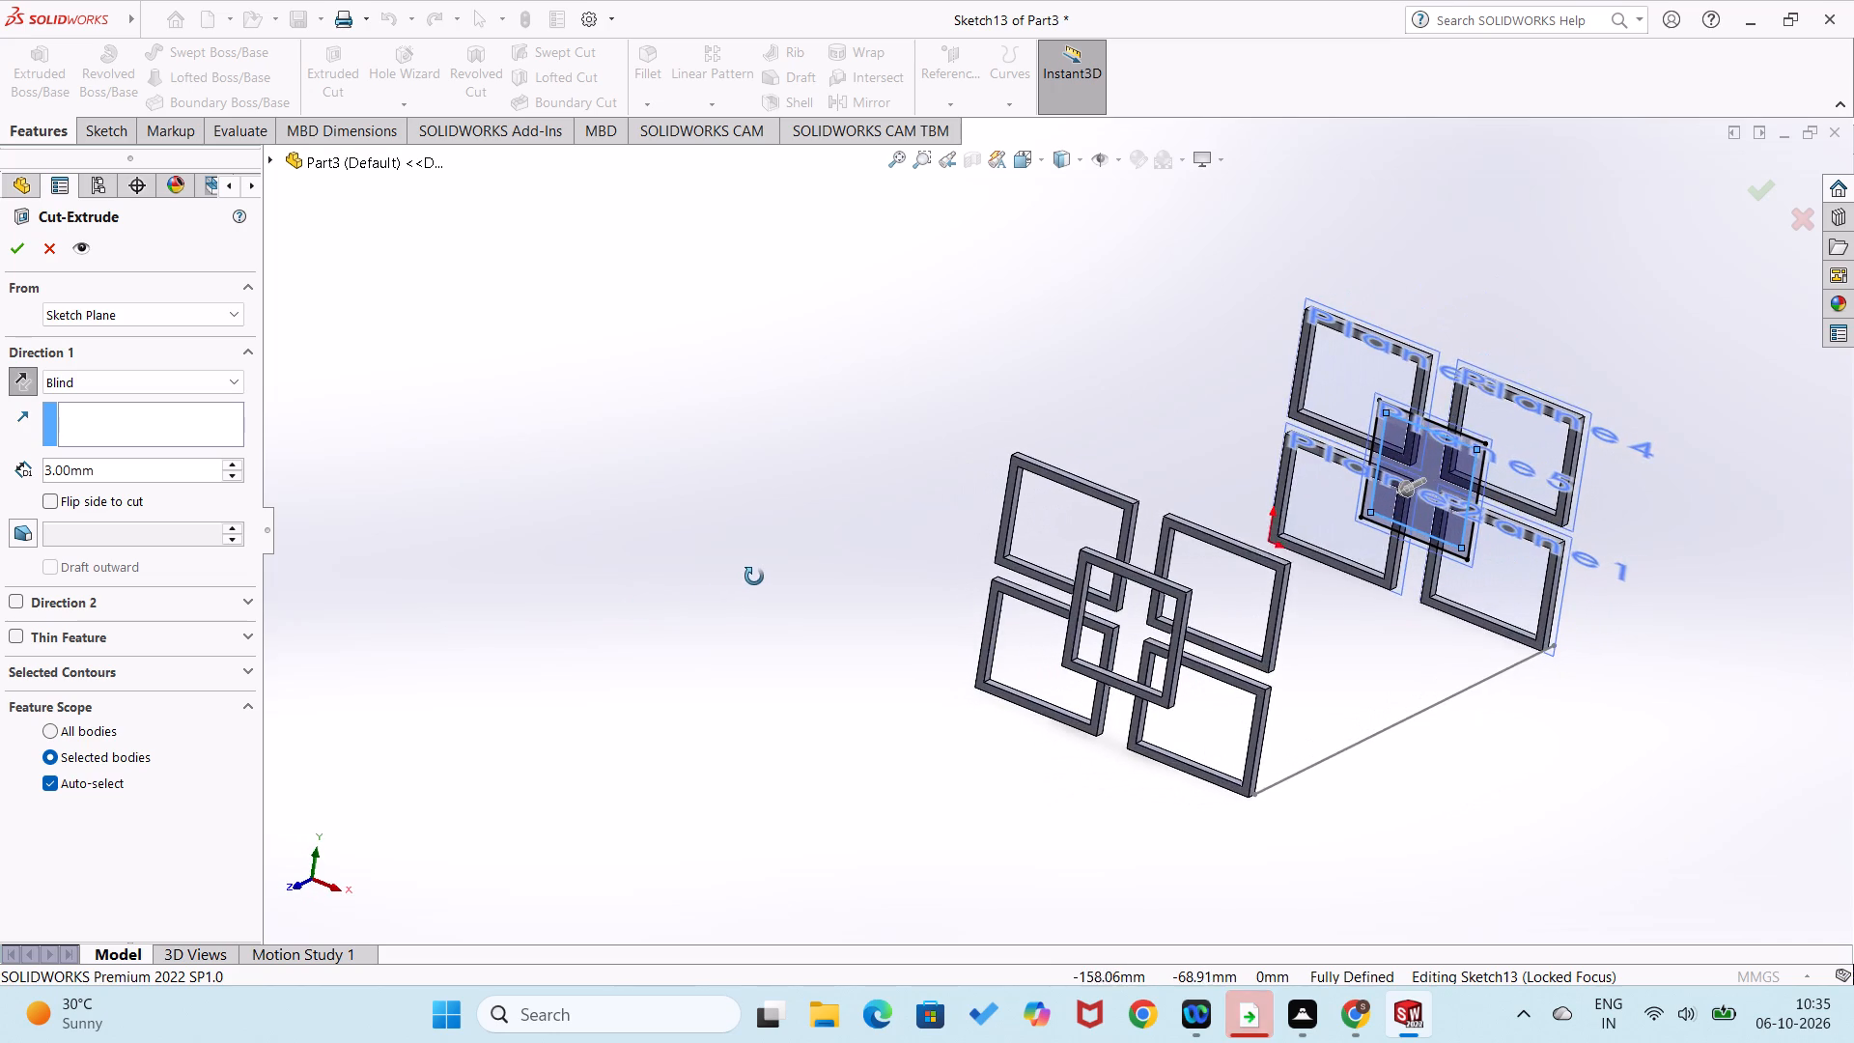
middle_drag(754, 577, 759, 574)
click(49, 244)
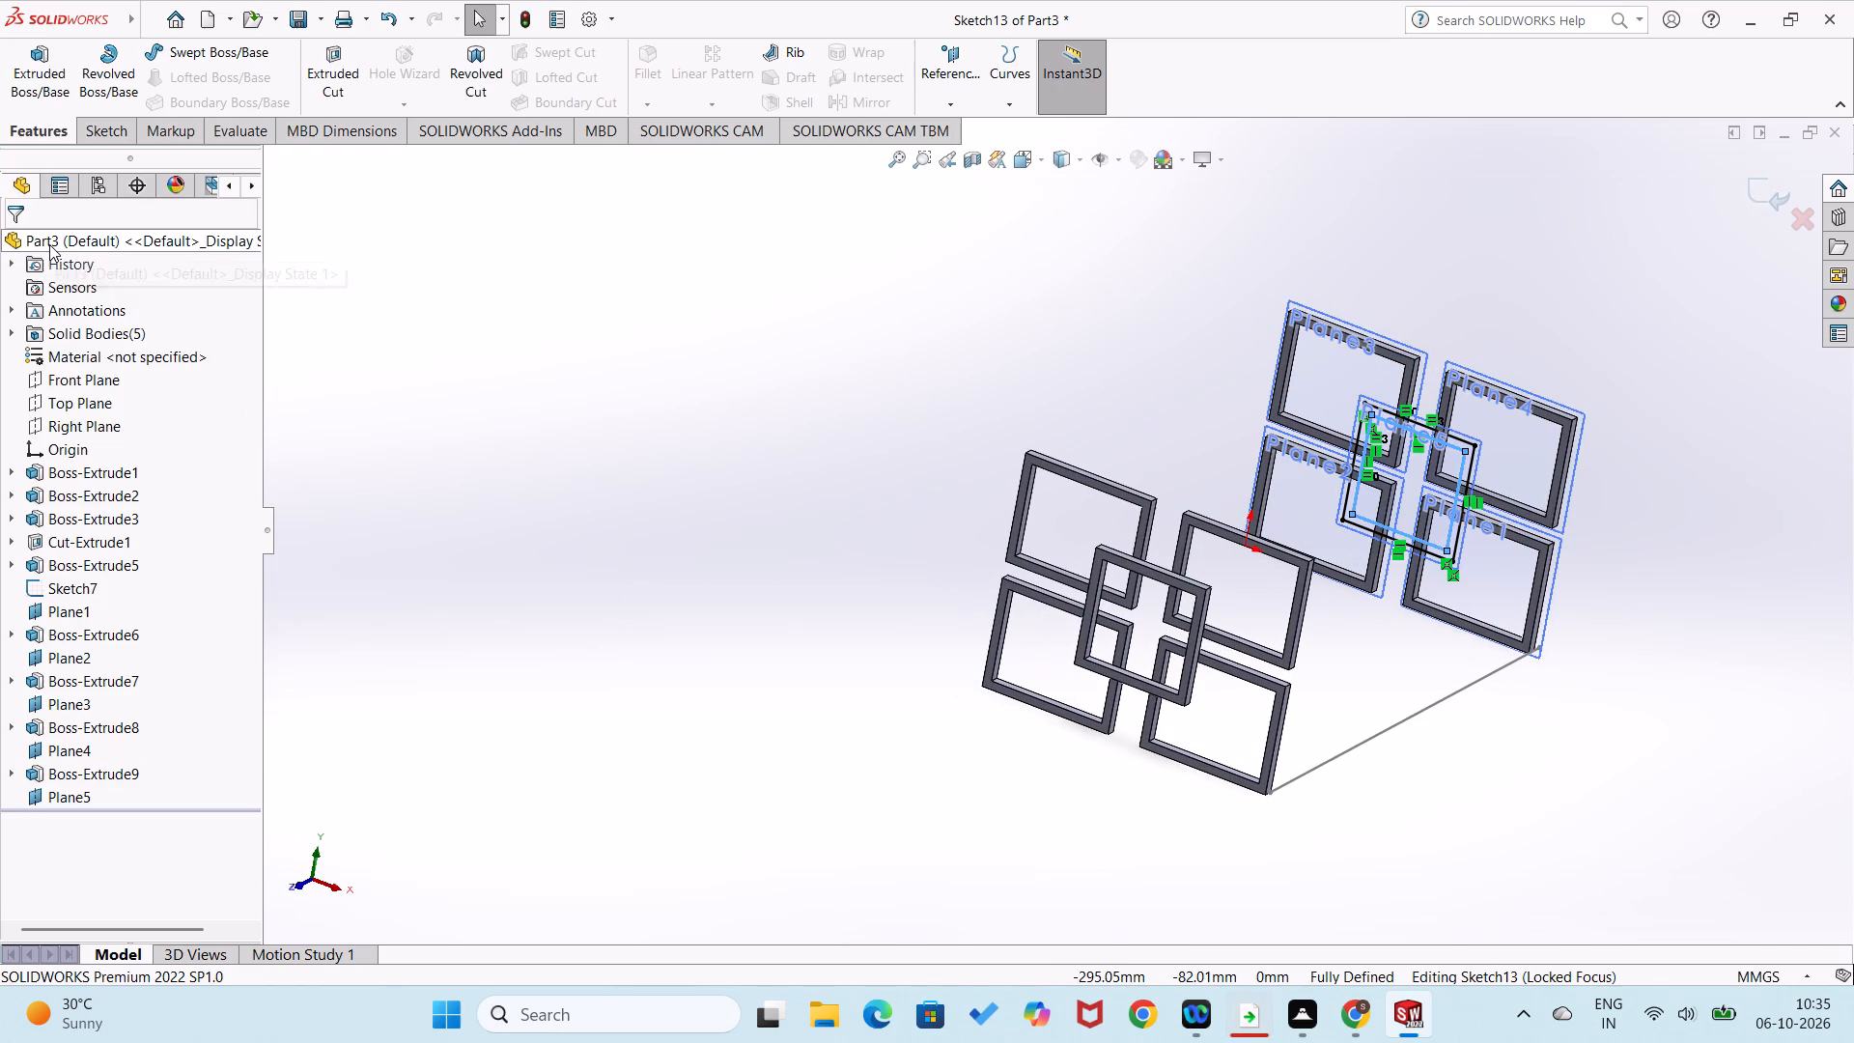
Undo the rear central square's sketch, its reference plane and the upper-right rear frame's extrusion, returning to that frame's sketch.
key(ctrl+z)
key(ctrl+z)
key(ctrl+z)
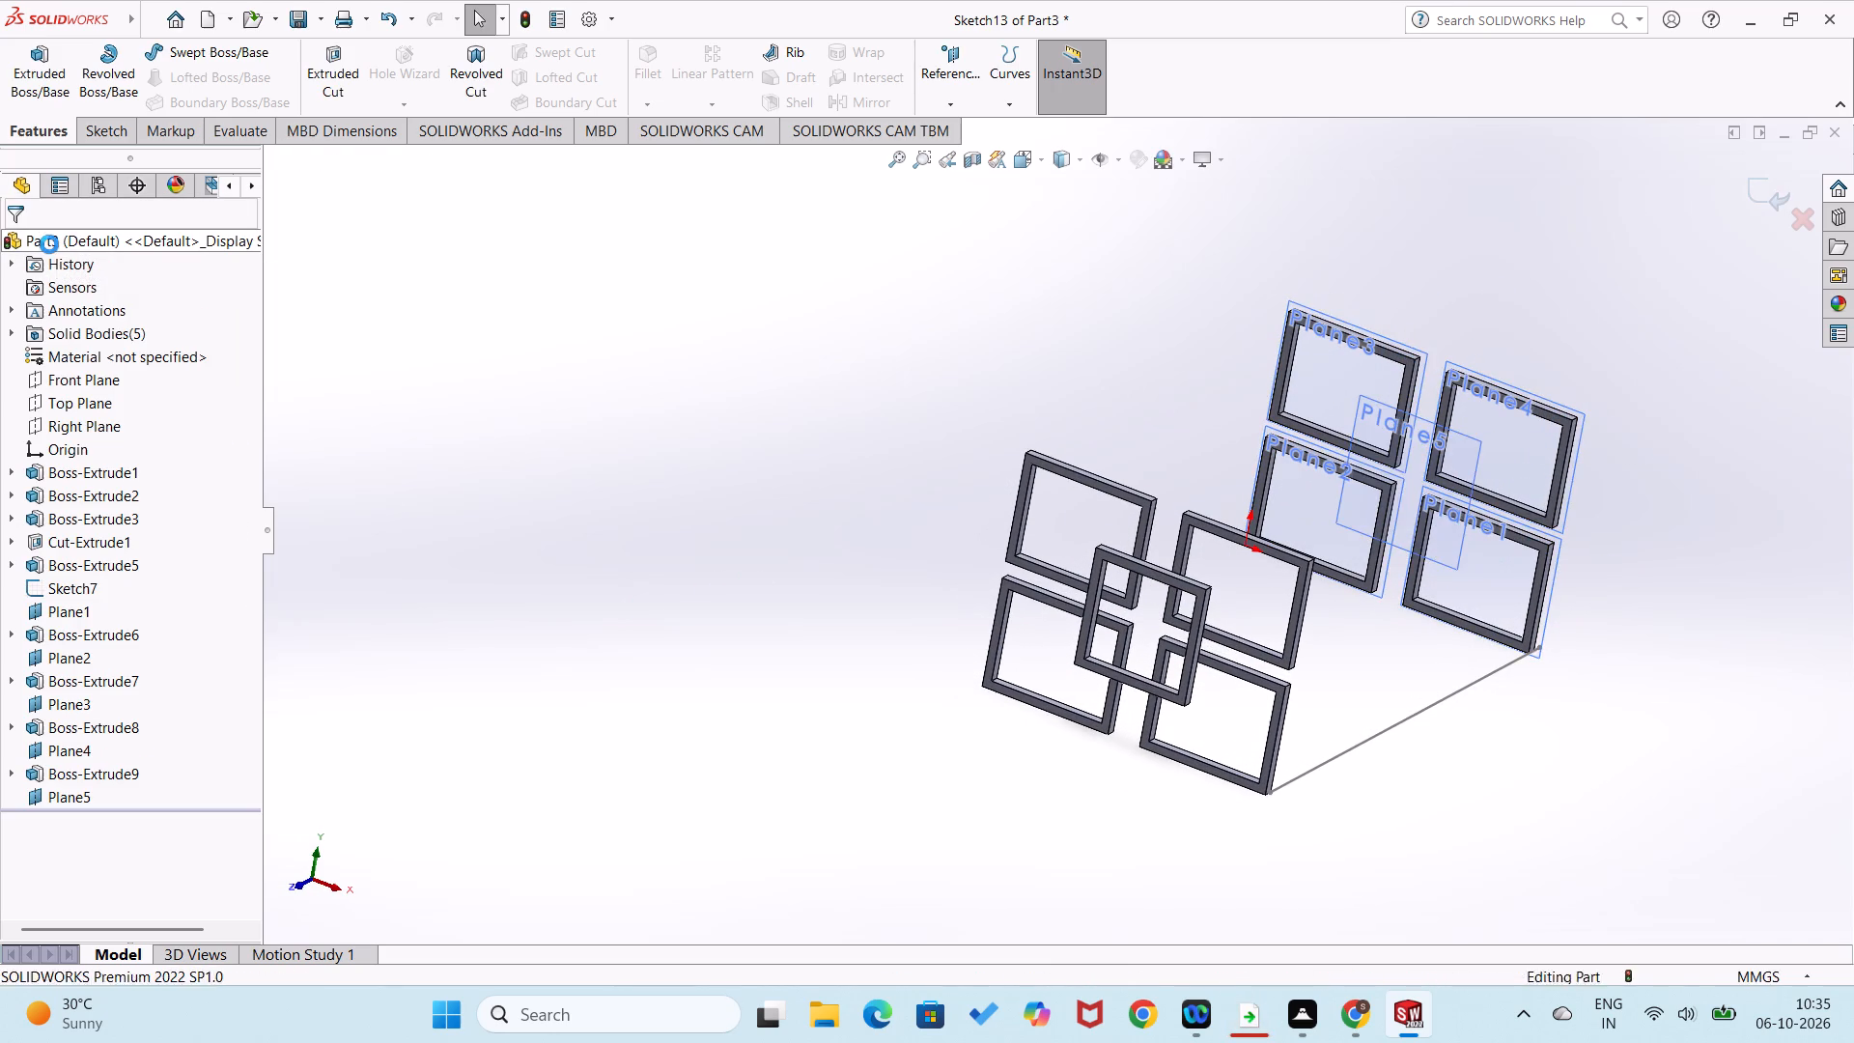
key(ctrl+z)
key(ctrl+z)
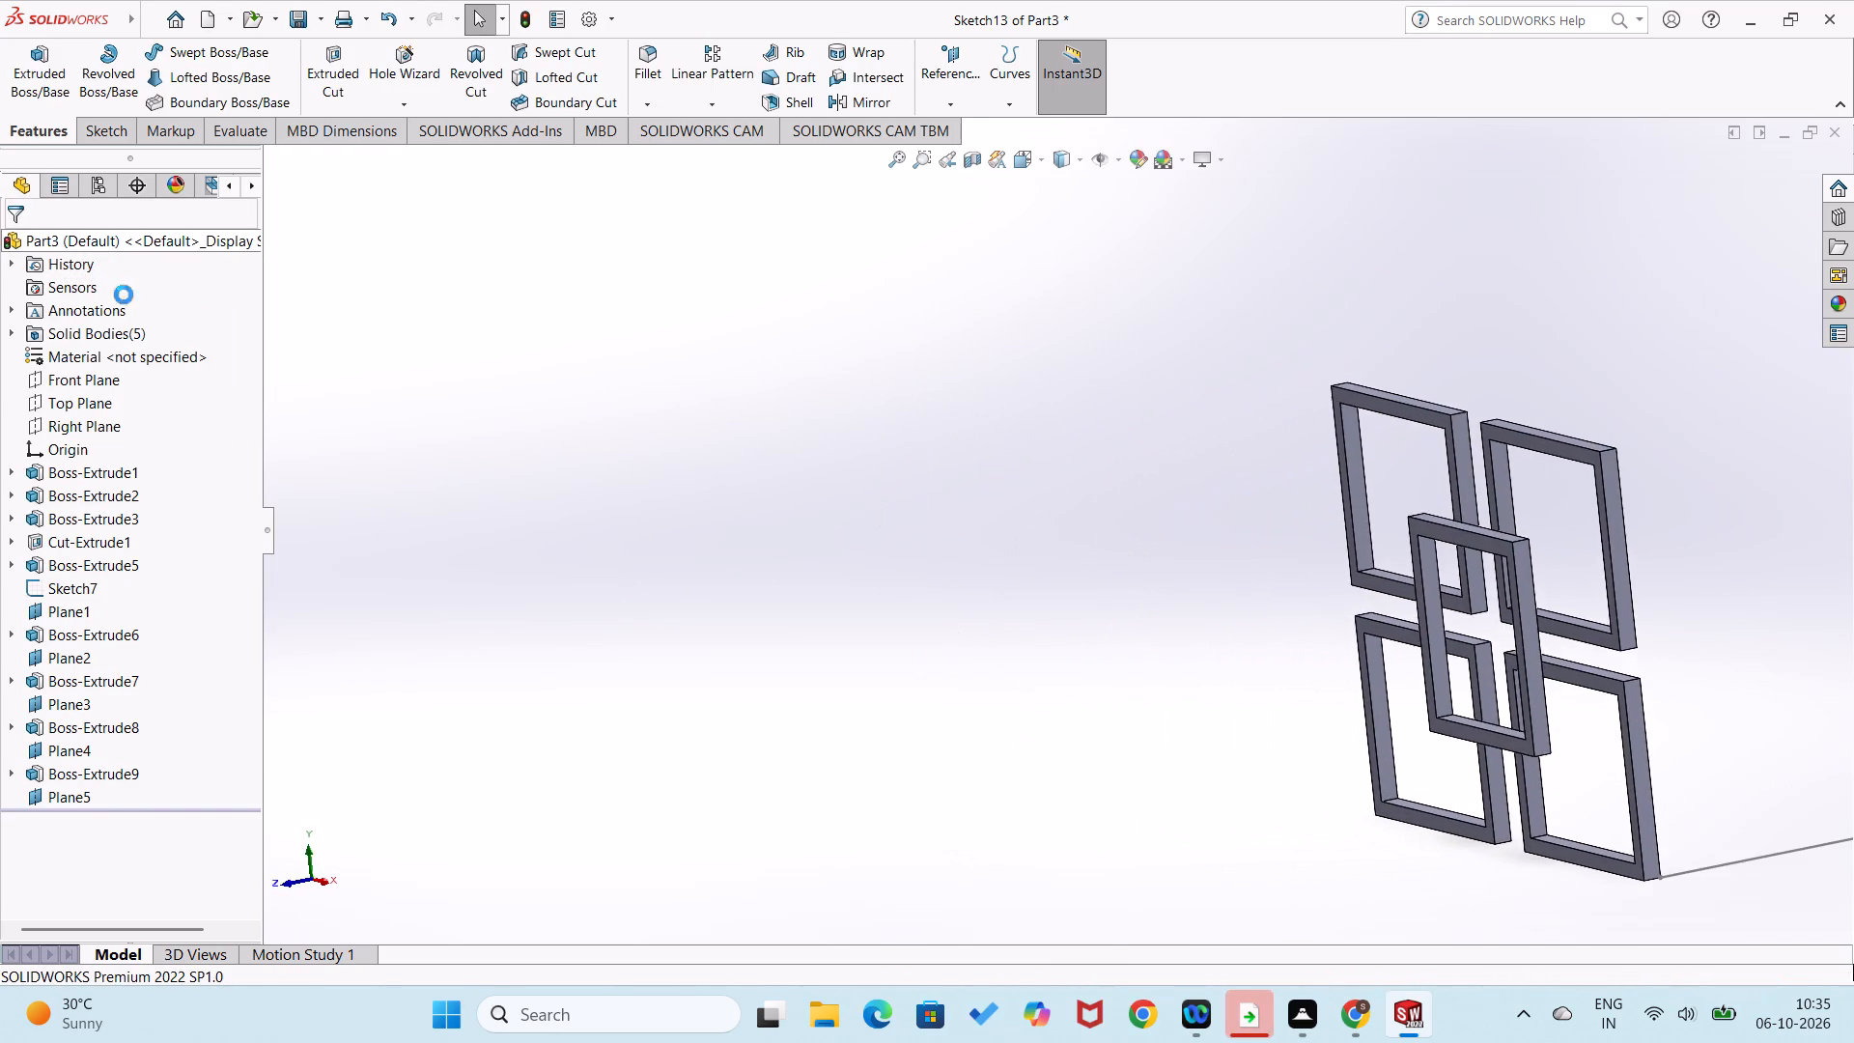
Extrude the upper-right rear frame's rectangular ring 3 mm again, merging the result.
scroll(365, 378, up, 2)
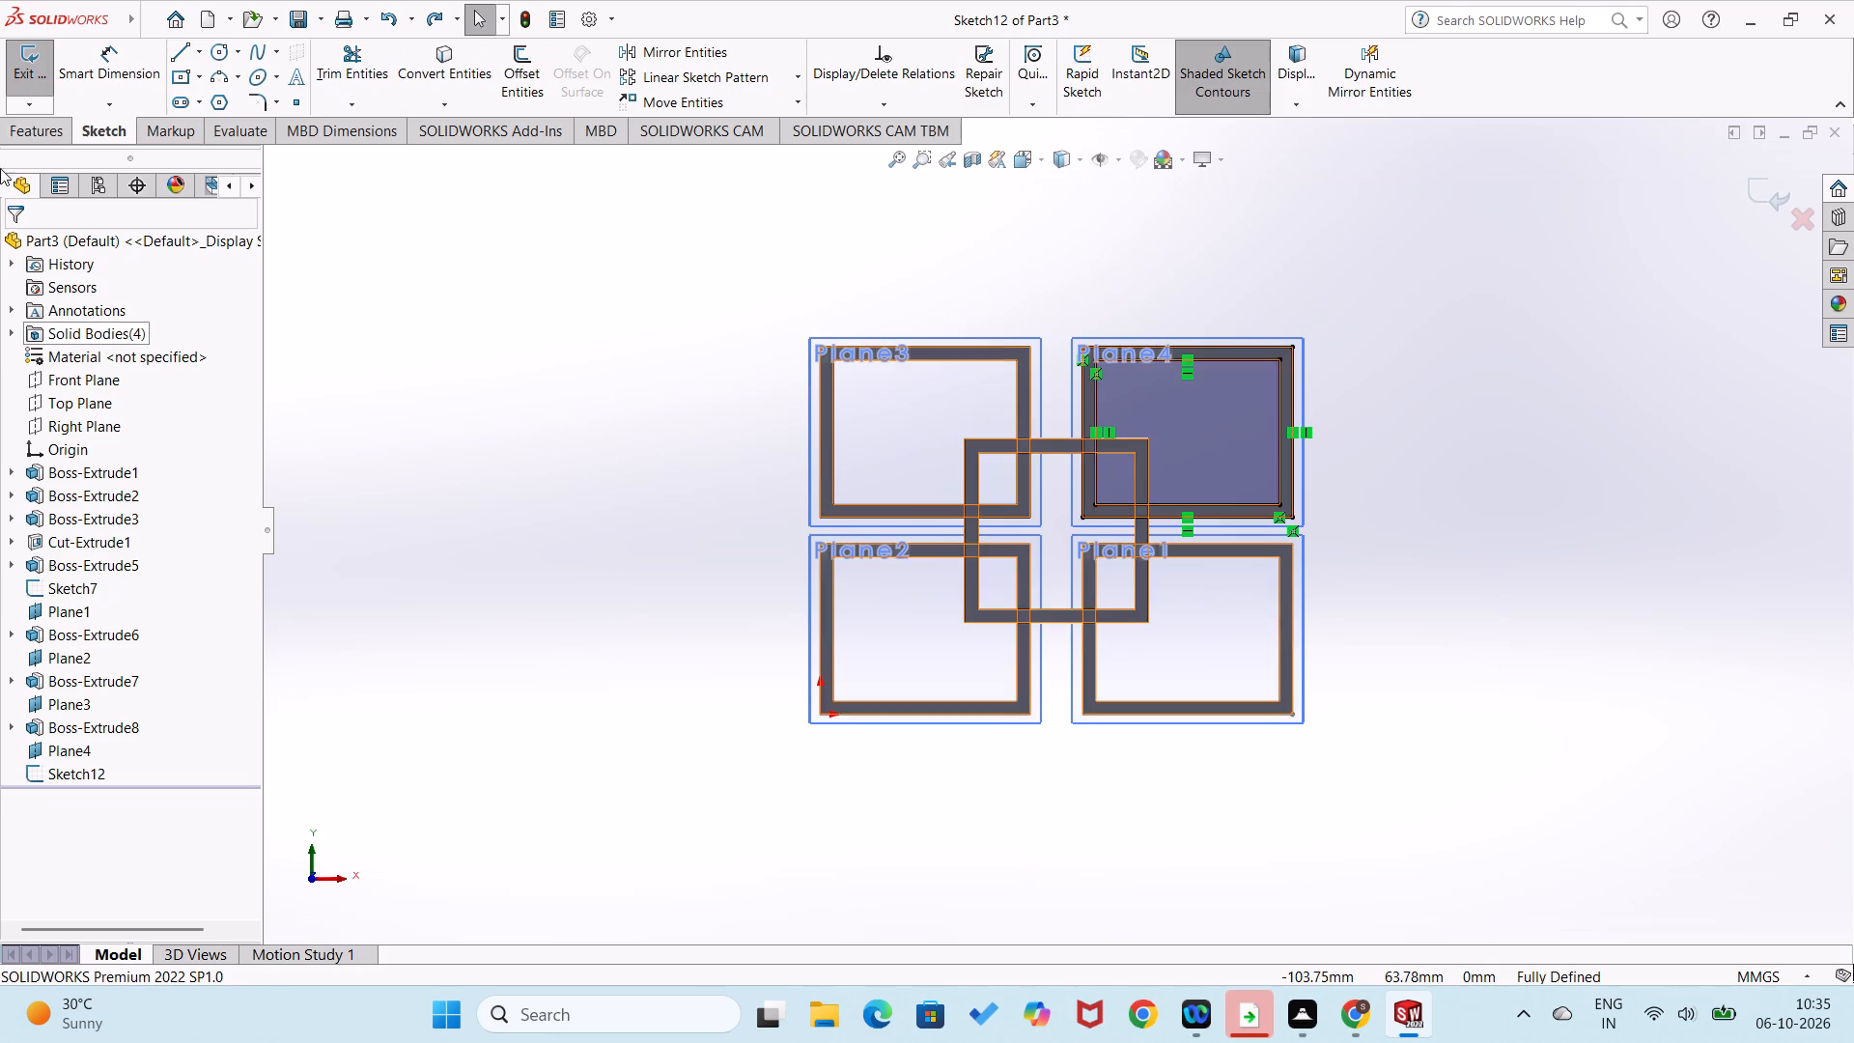
click(51, 133)
click(42, 89)
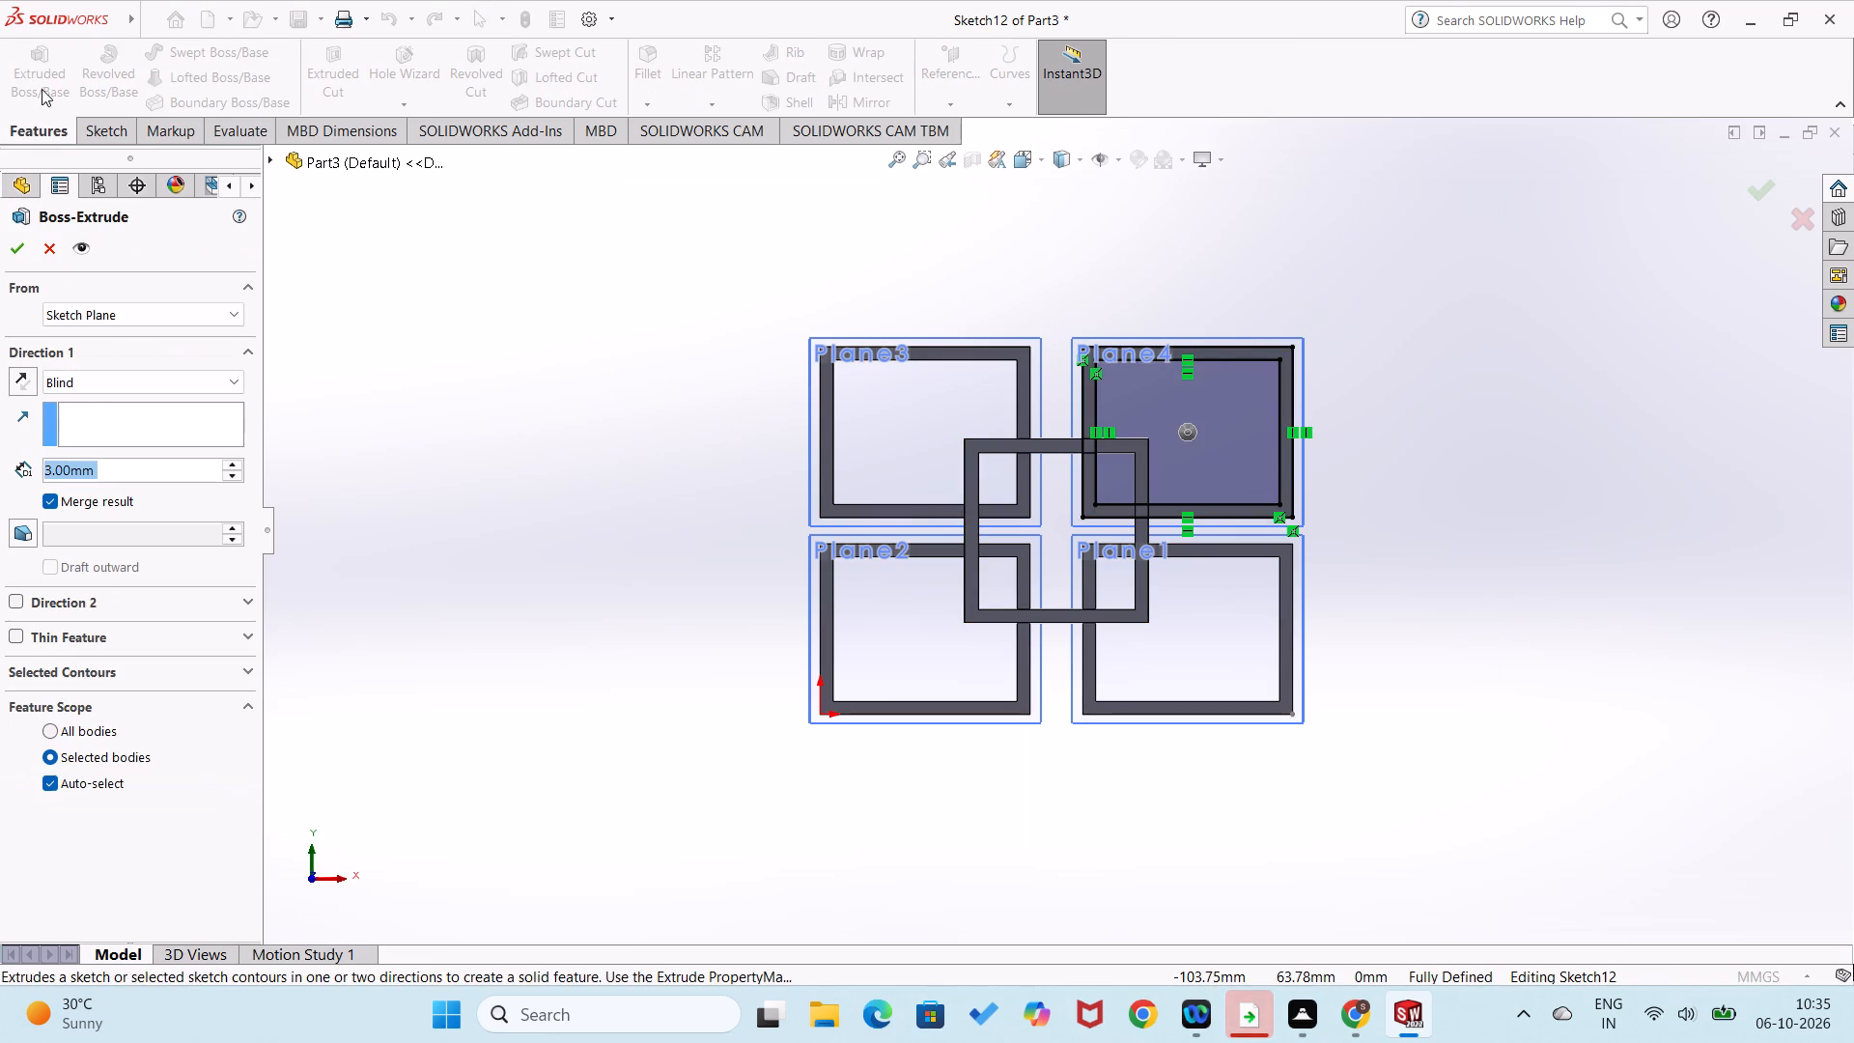
middle_drag(437, 374, 346, 436)
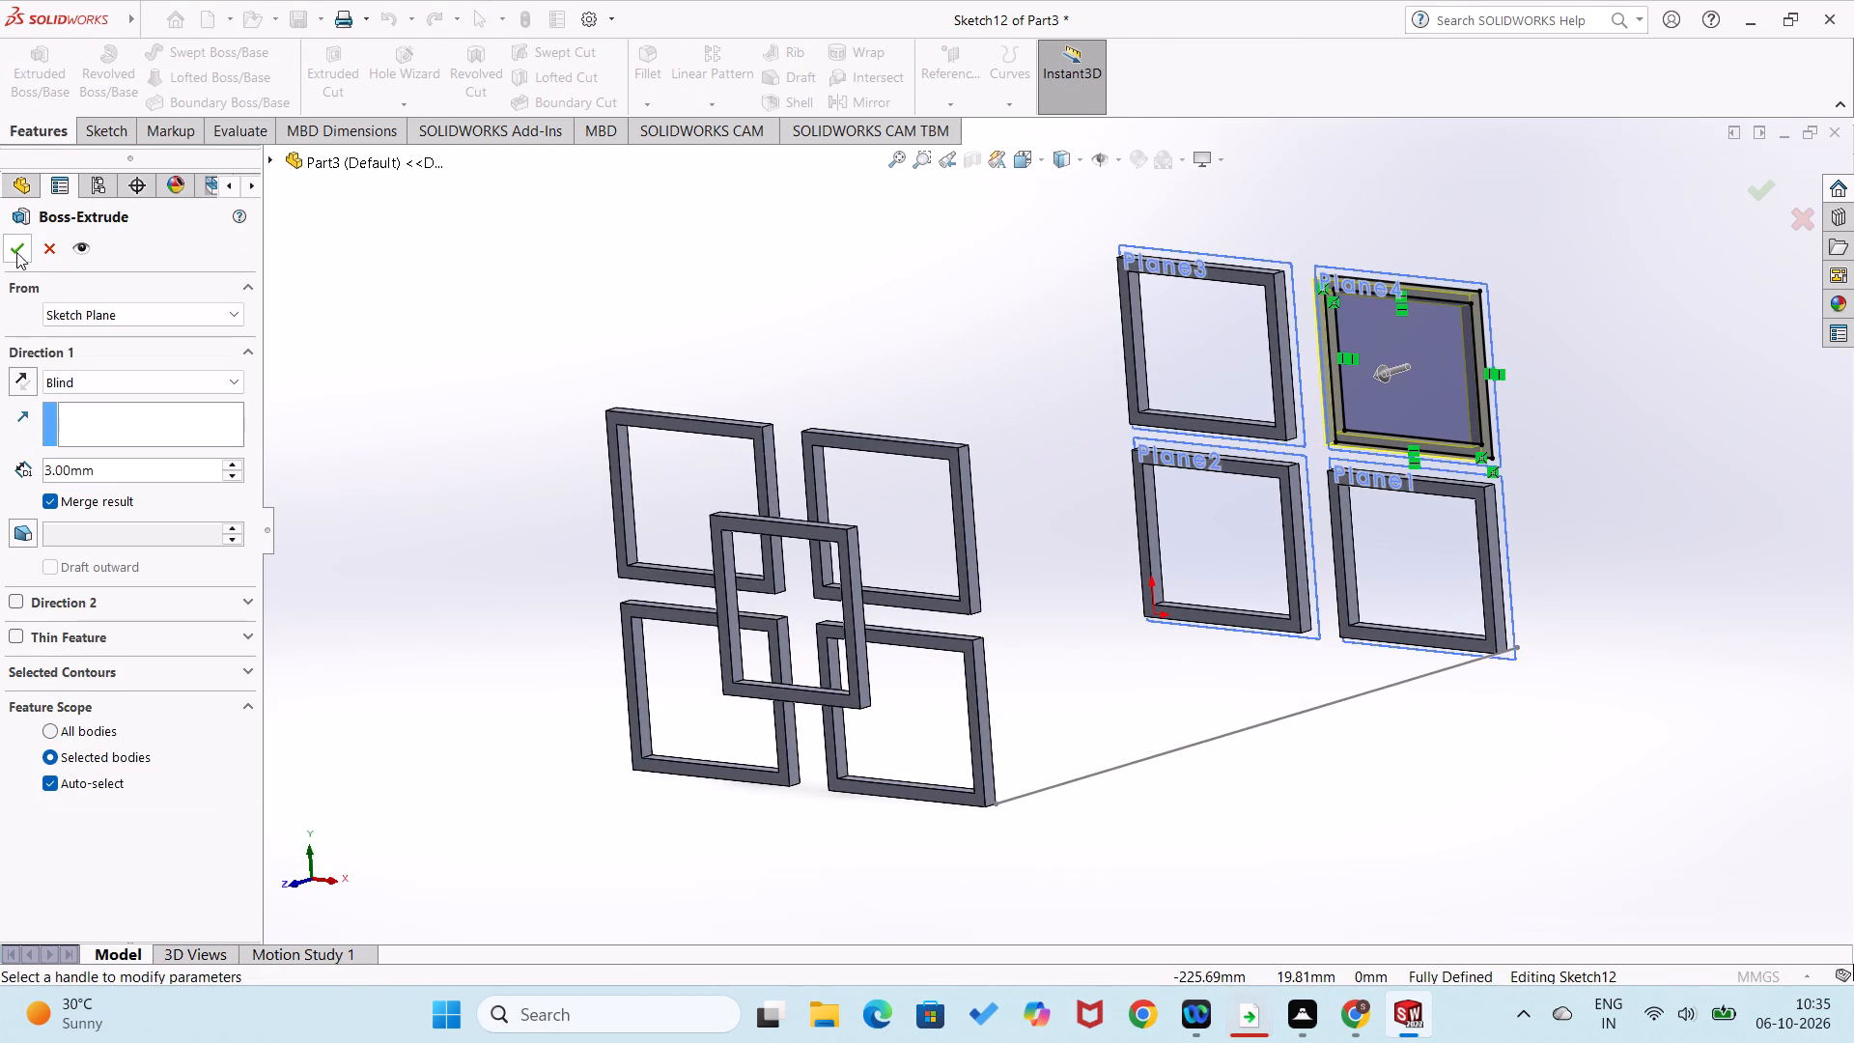
click(18, 240)
click(351, 359)
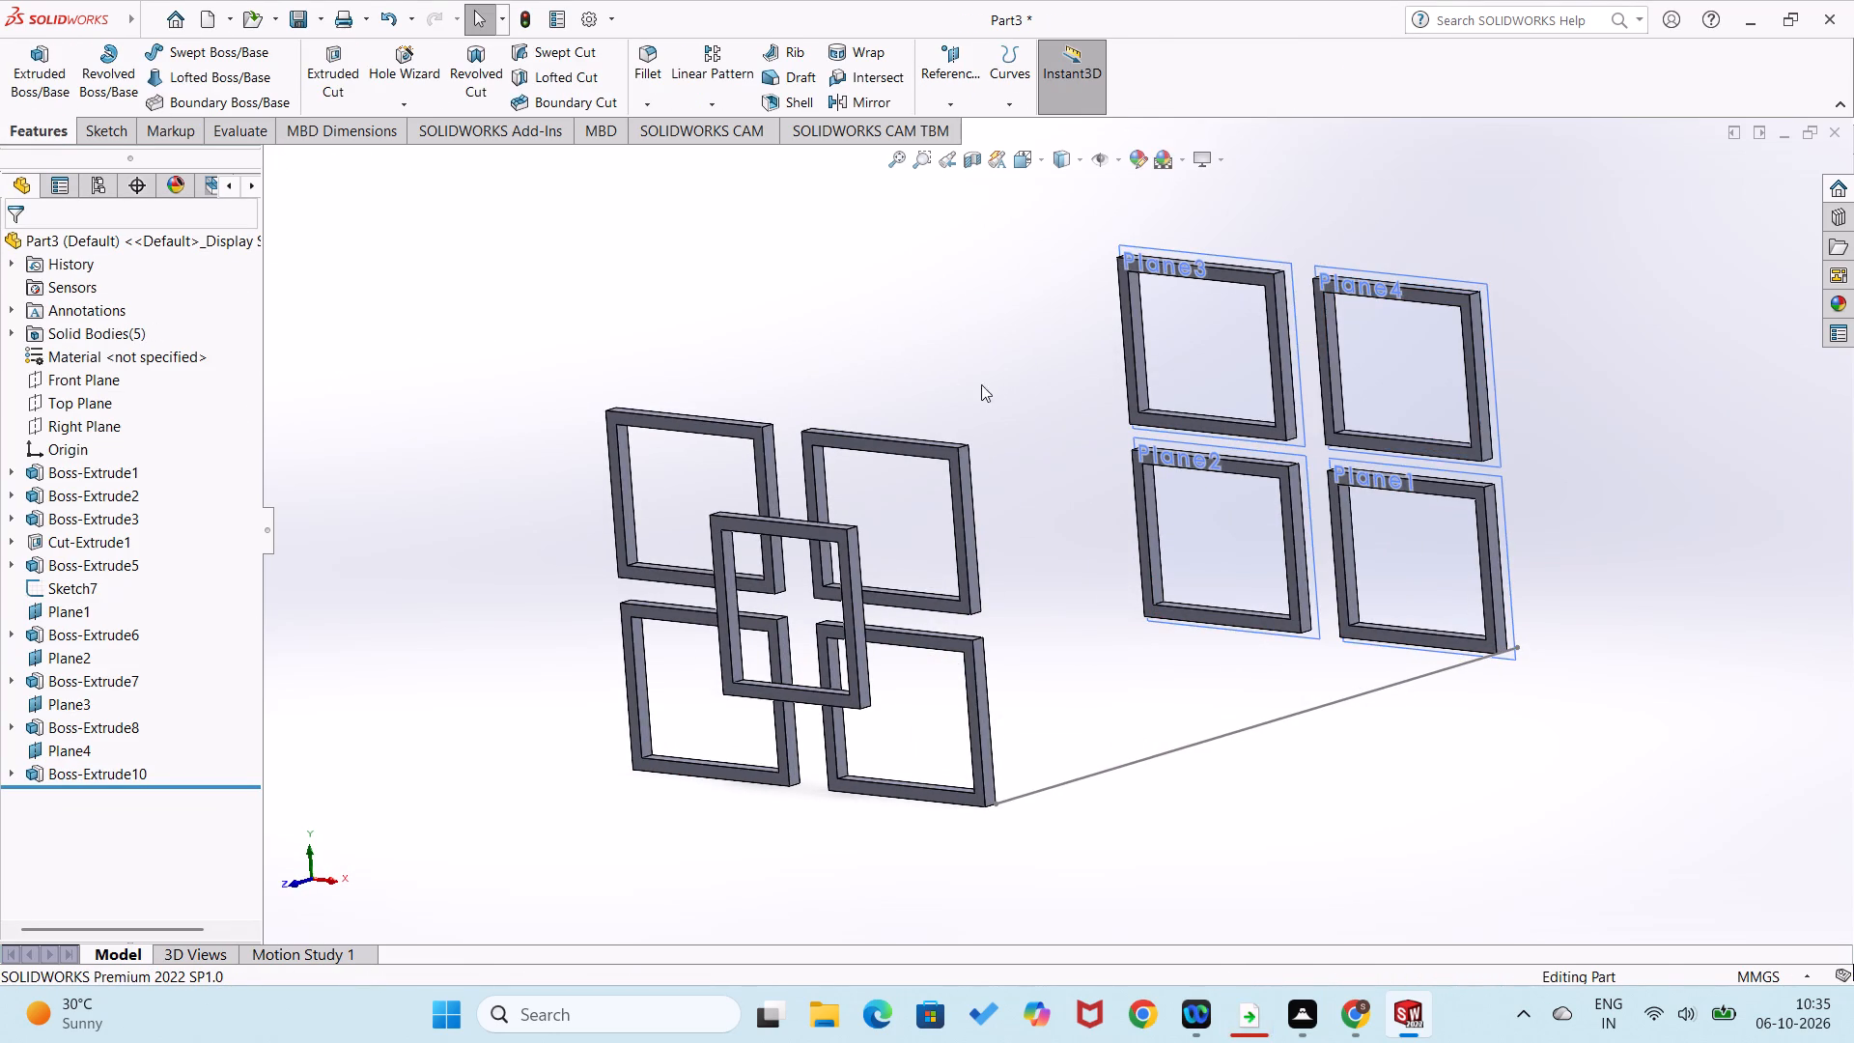
Start a sketch on the upper-left rear frame's front face and draw a 35 mm square matching the front central frame's outer outline.
scroll(988, 386, down, 5)
right_click(1545, 532)
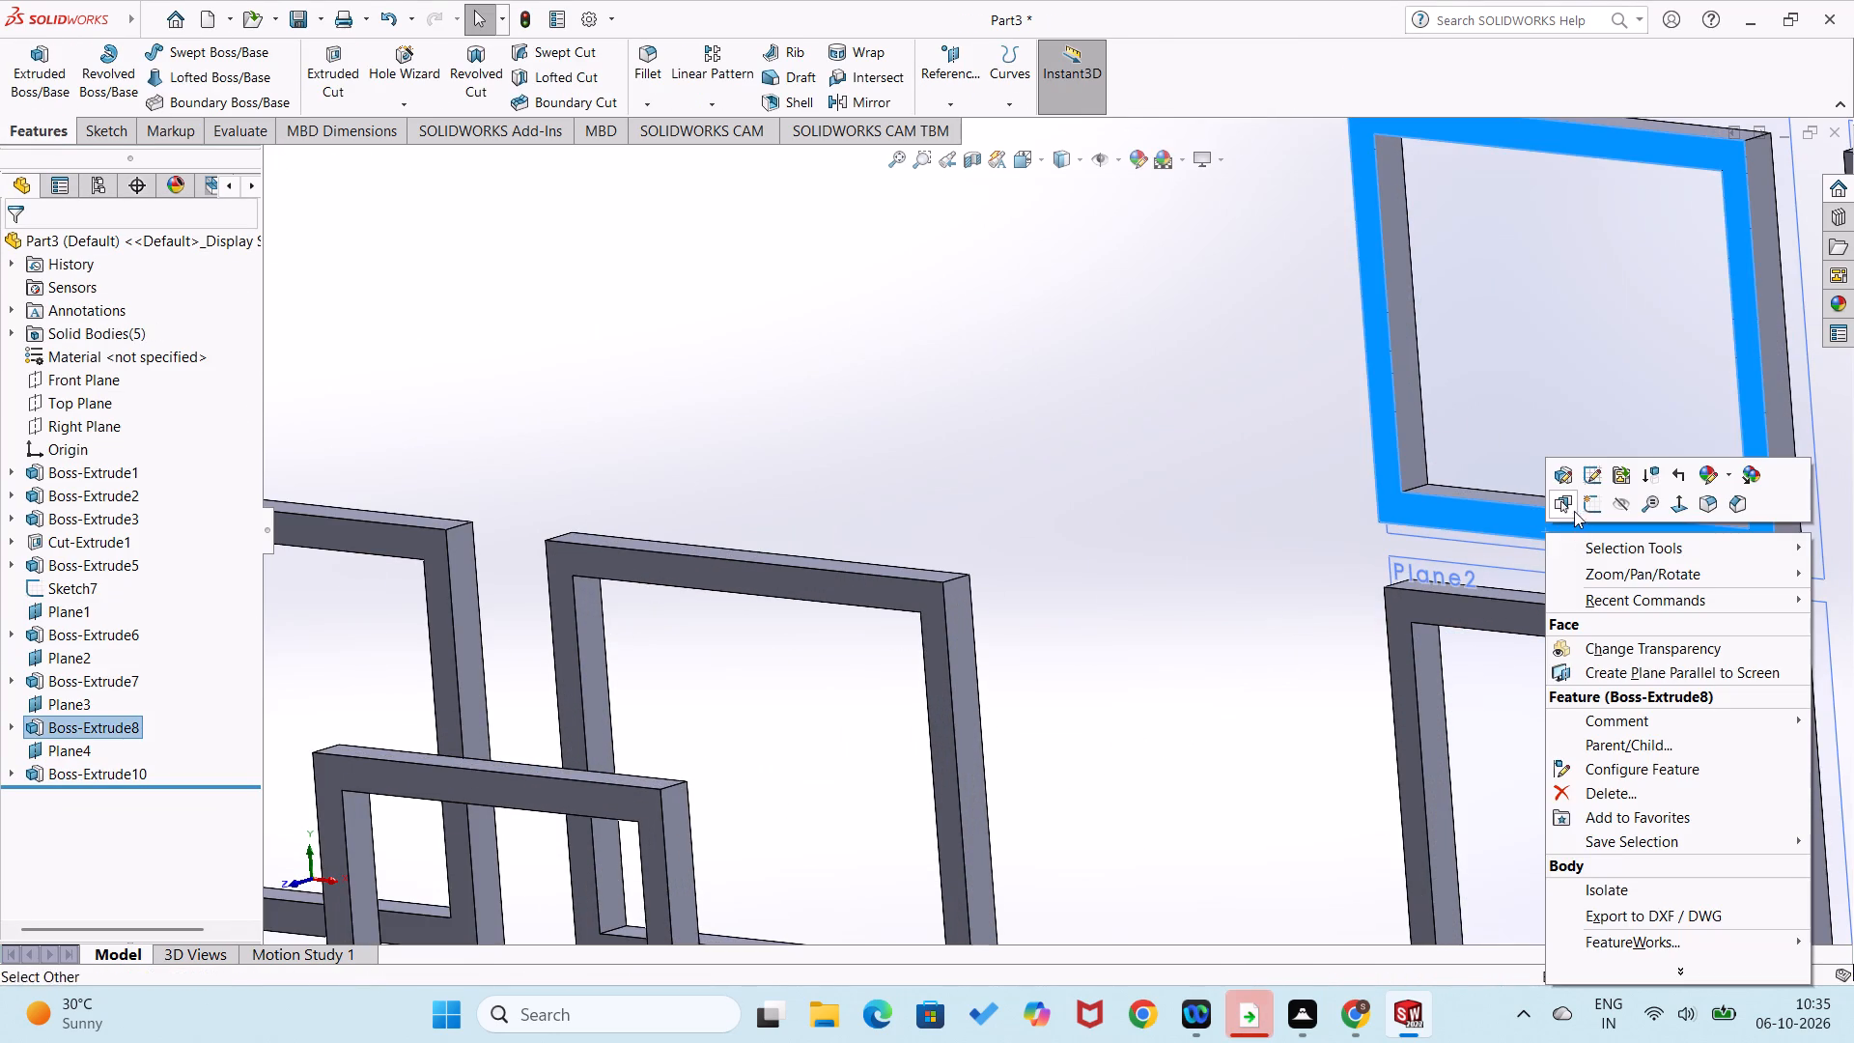
click(1582, 498)
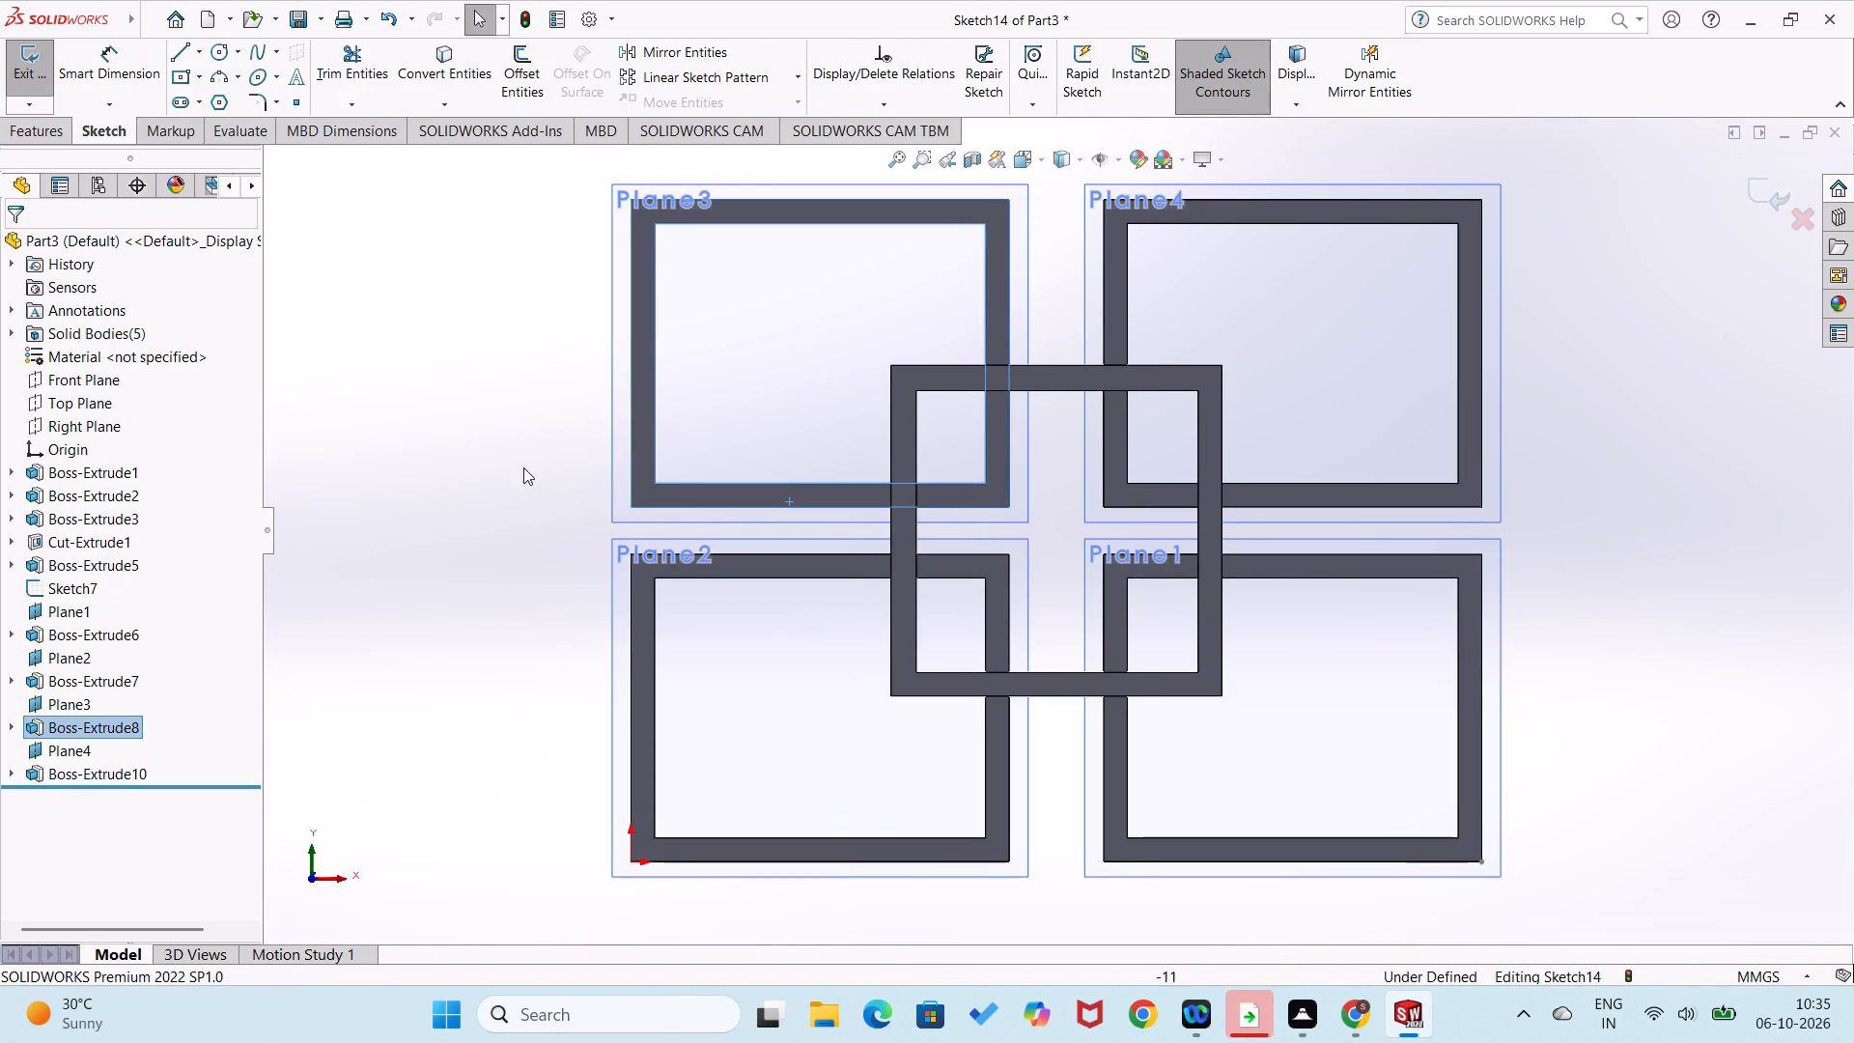
right_drag(519, 449, 504, 564)
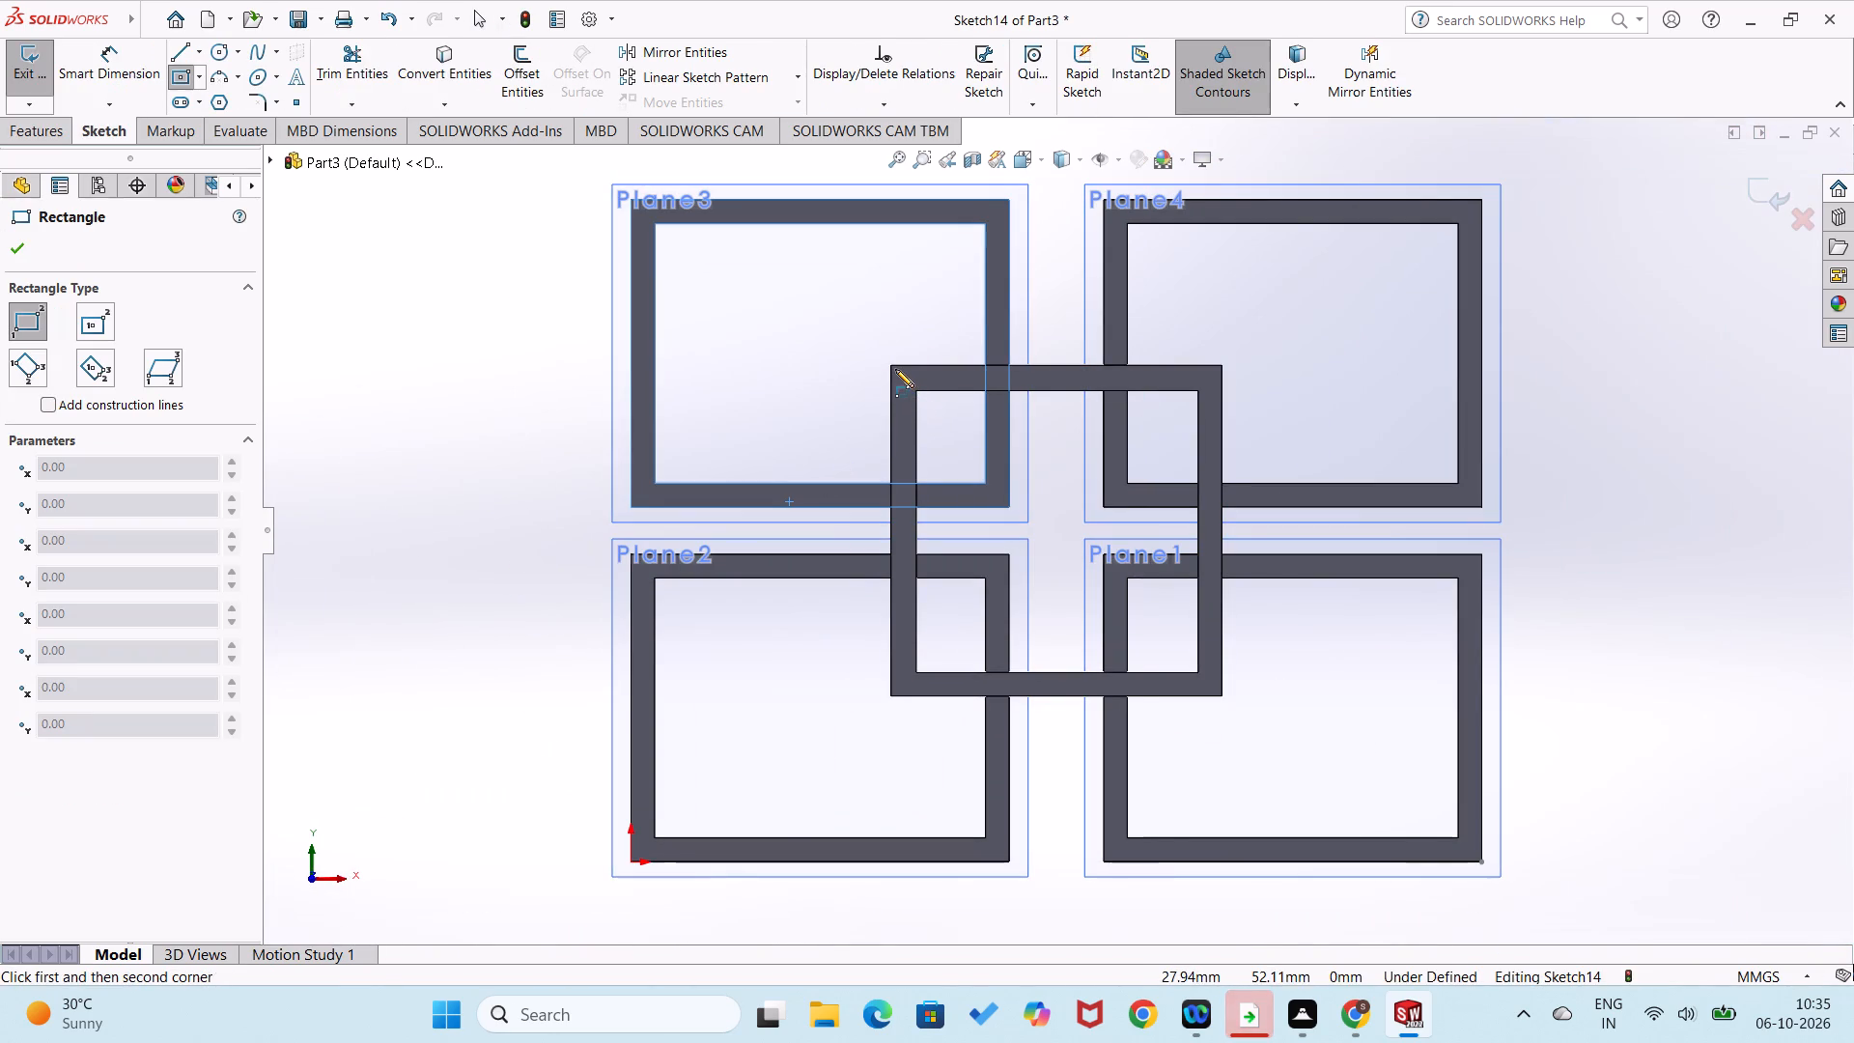
click(888, 364)
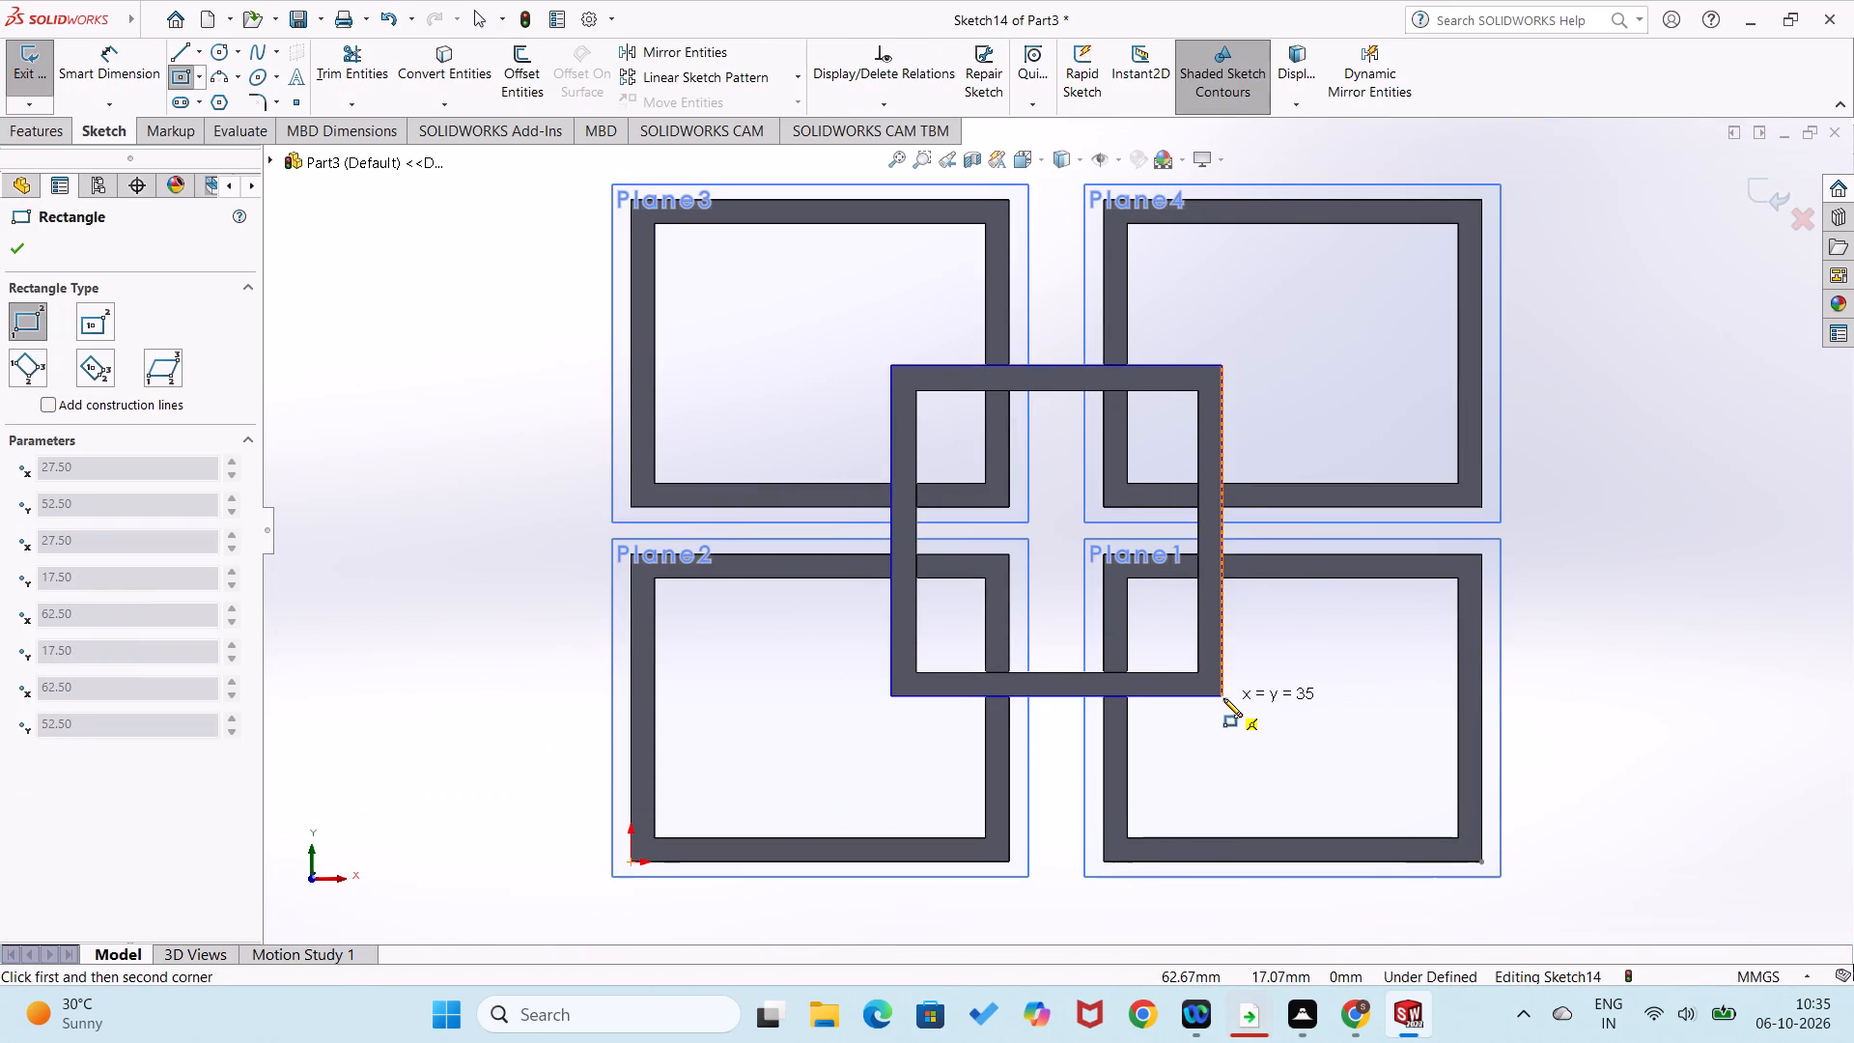
click(1223, 698)
Sketch the inner square between opposite inner corners of the front central frame's opening.
right_drag(461, 423, 467, 569)
right_drag(505, 496, 498, 521)
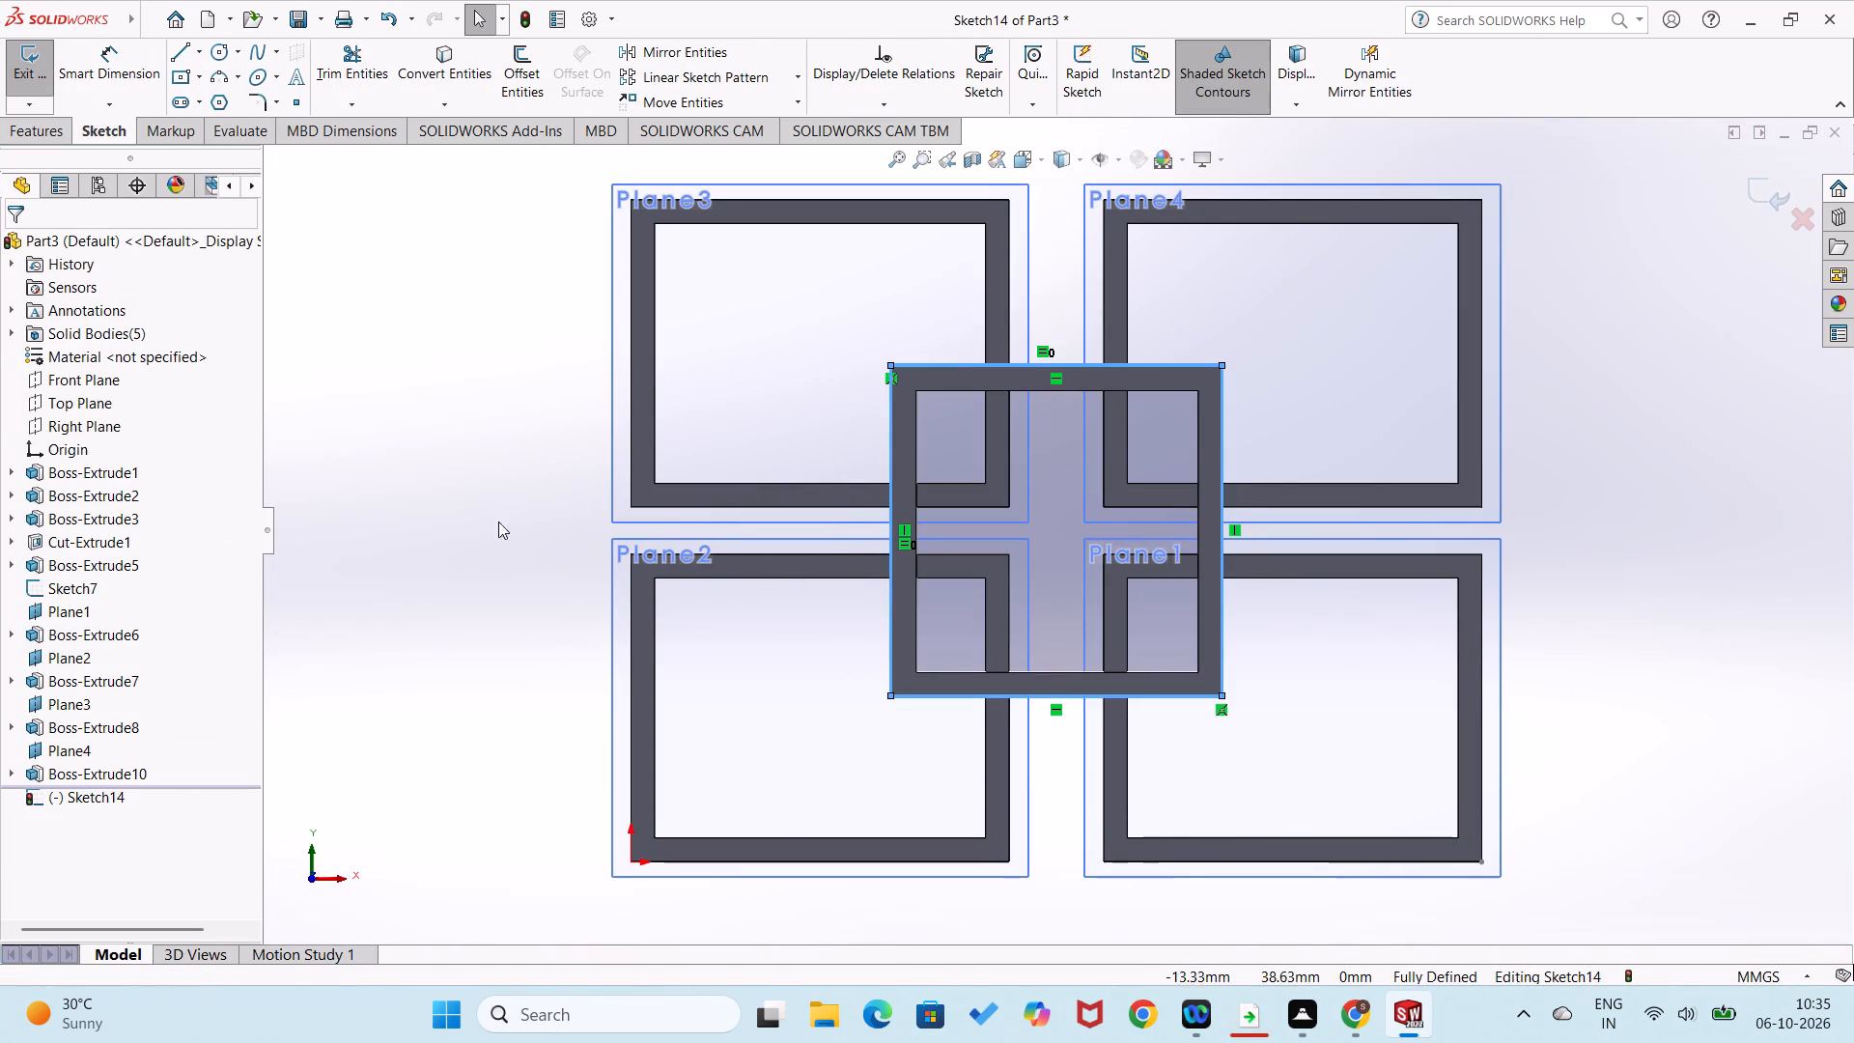
right_drag(498, 521, 459, 662)
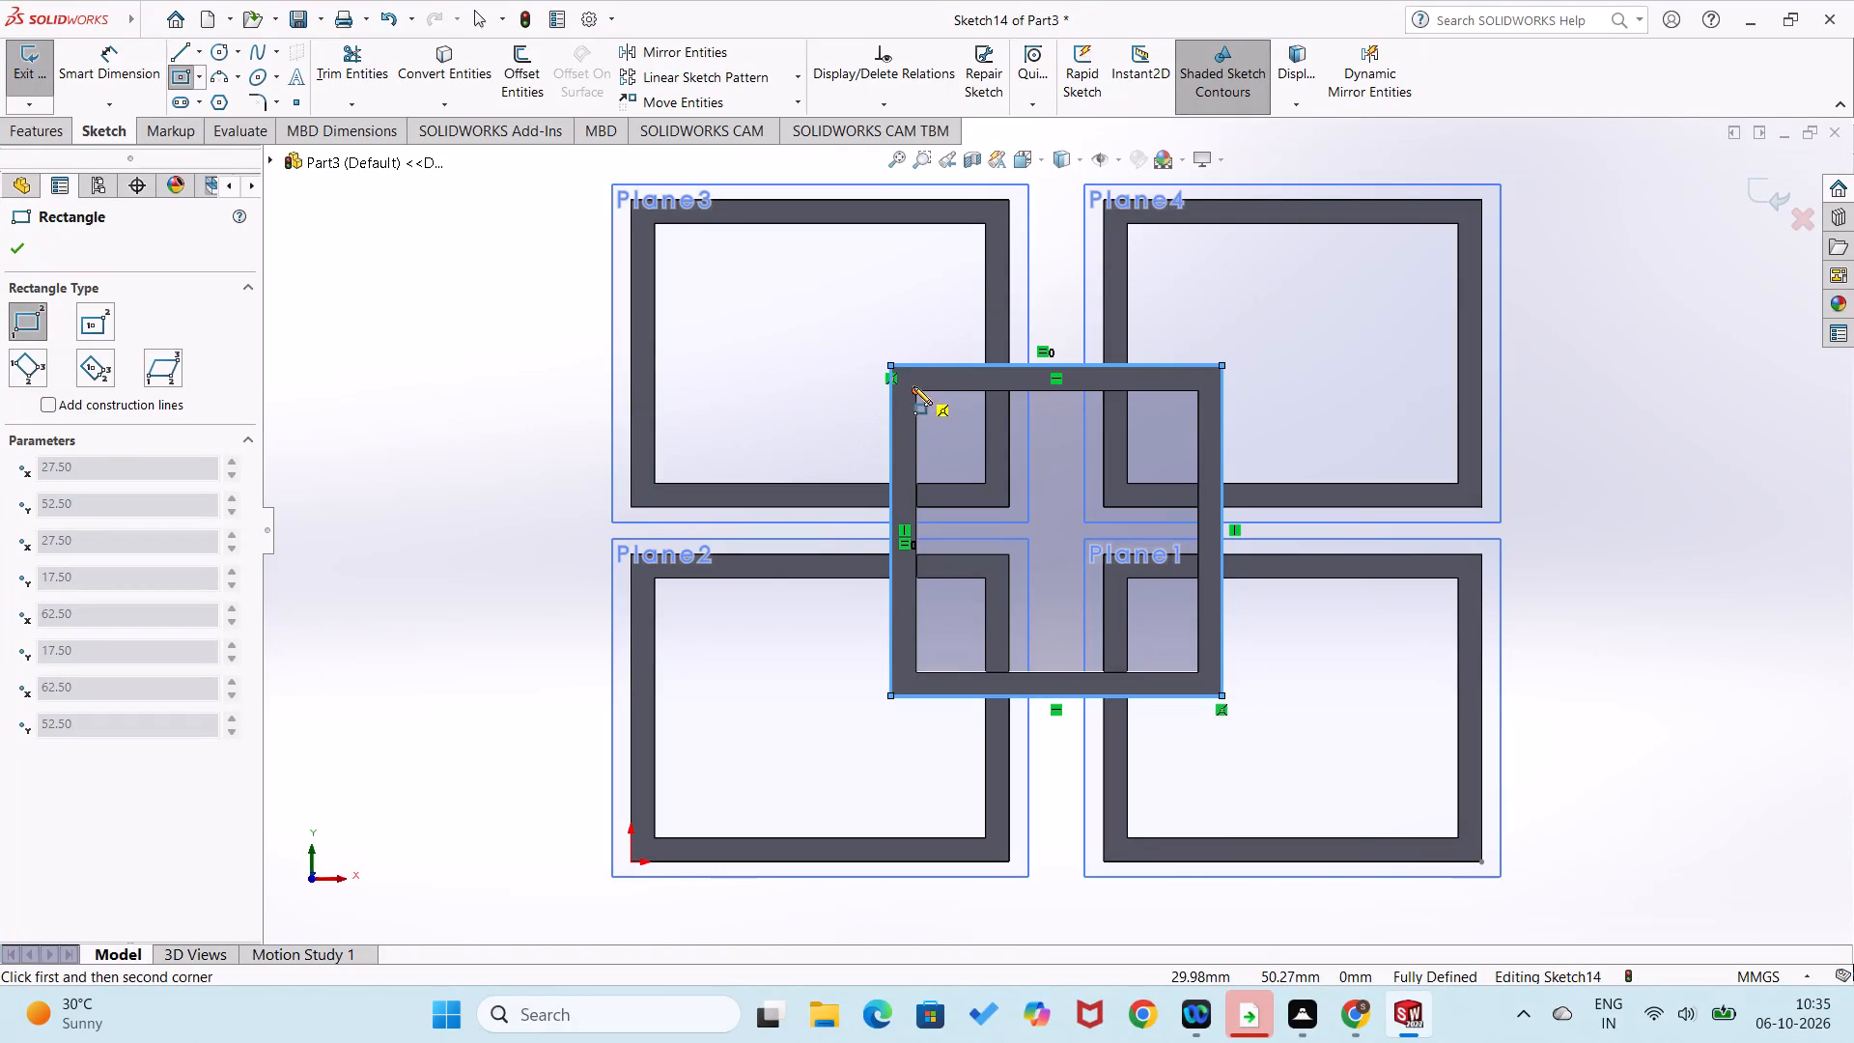
click(914, 396)
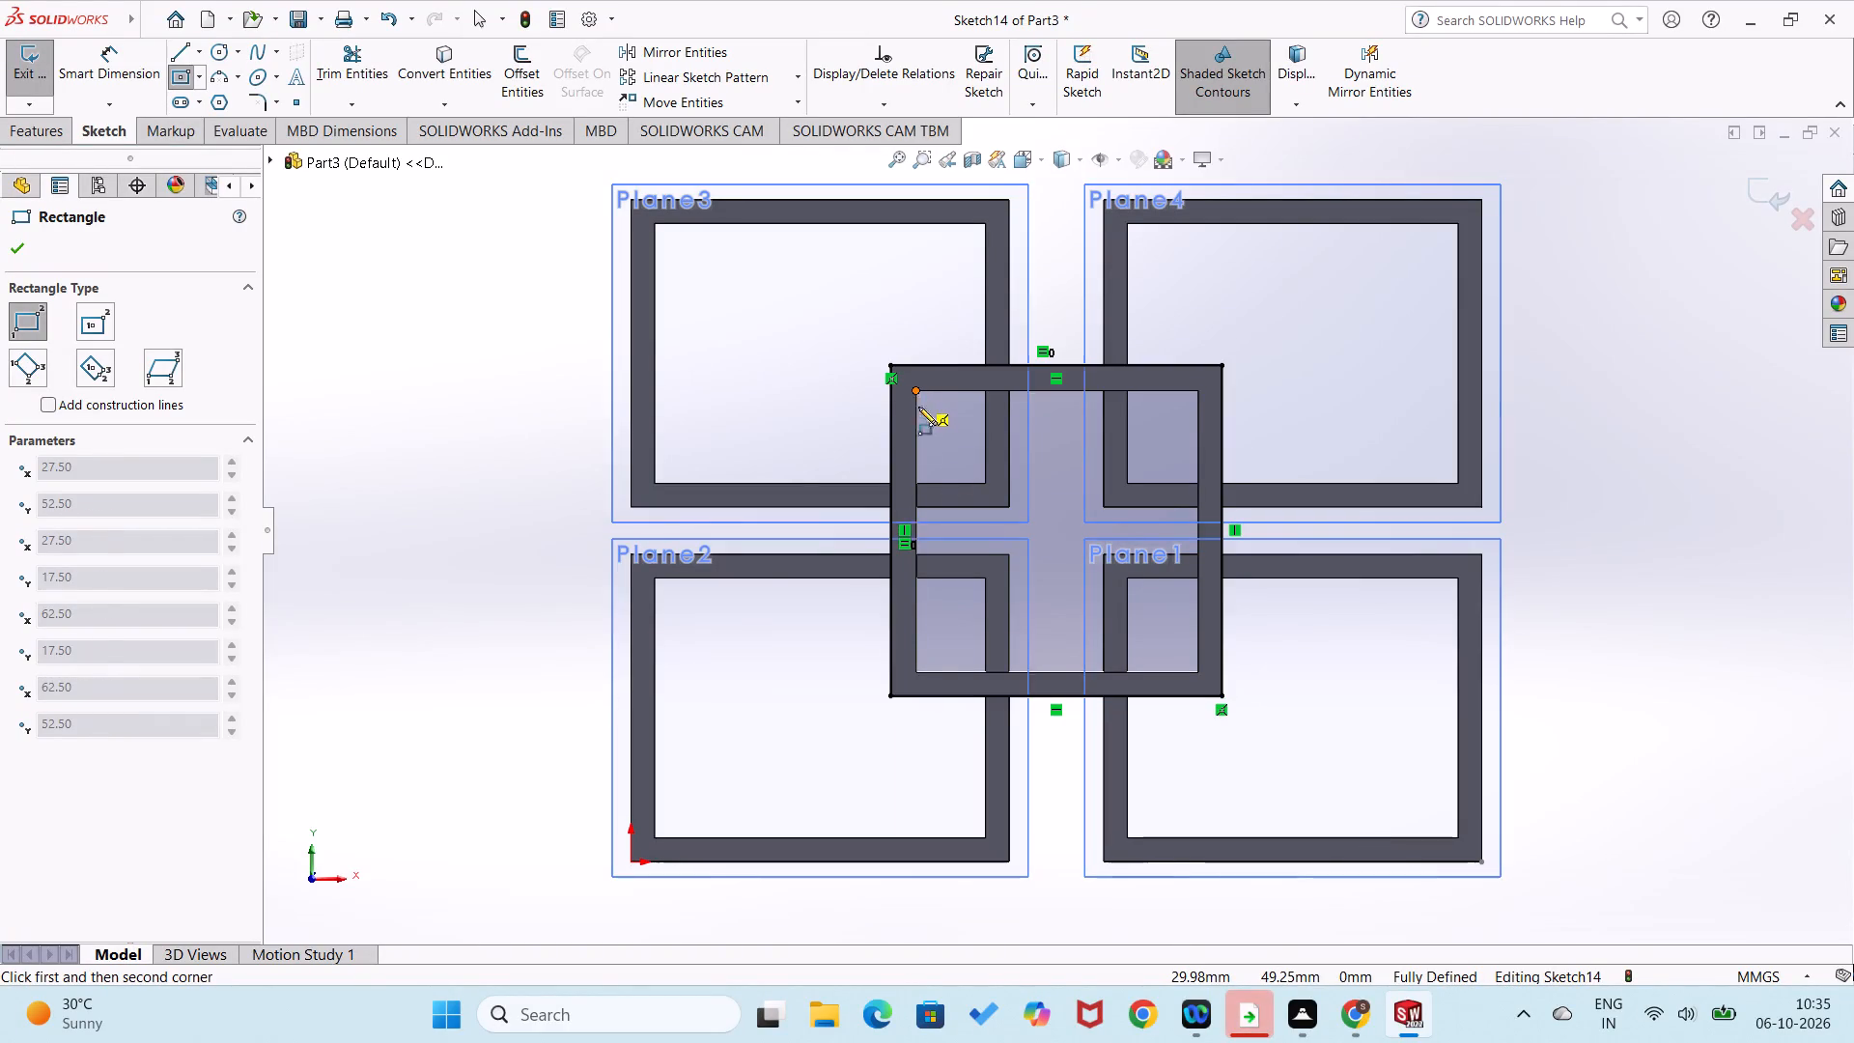
click(1198, 674)
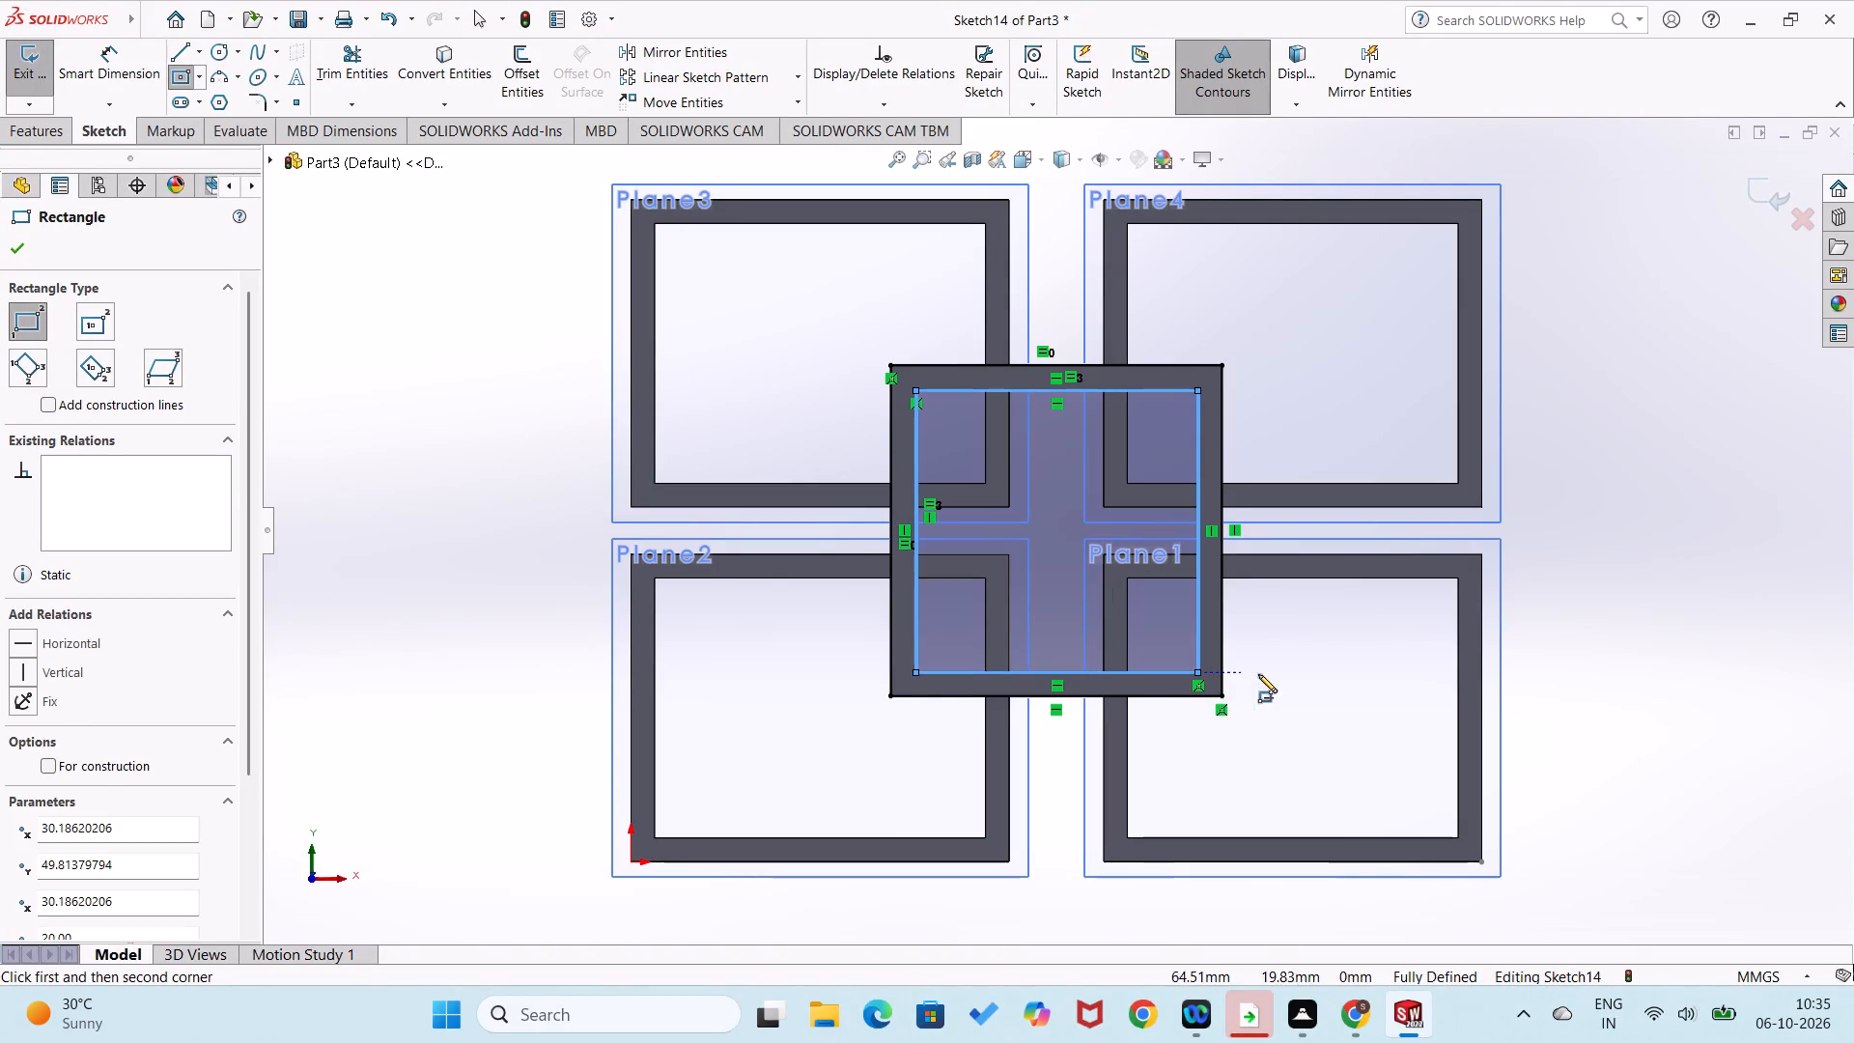
Extrude the central square ring 3 mm forward from the rear frames' front face, merging the result.
right_drag(1586, 742, 1594, 570)
middle_drag(1594, 572, 1532, 647)
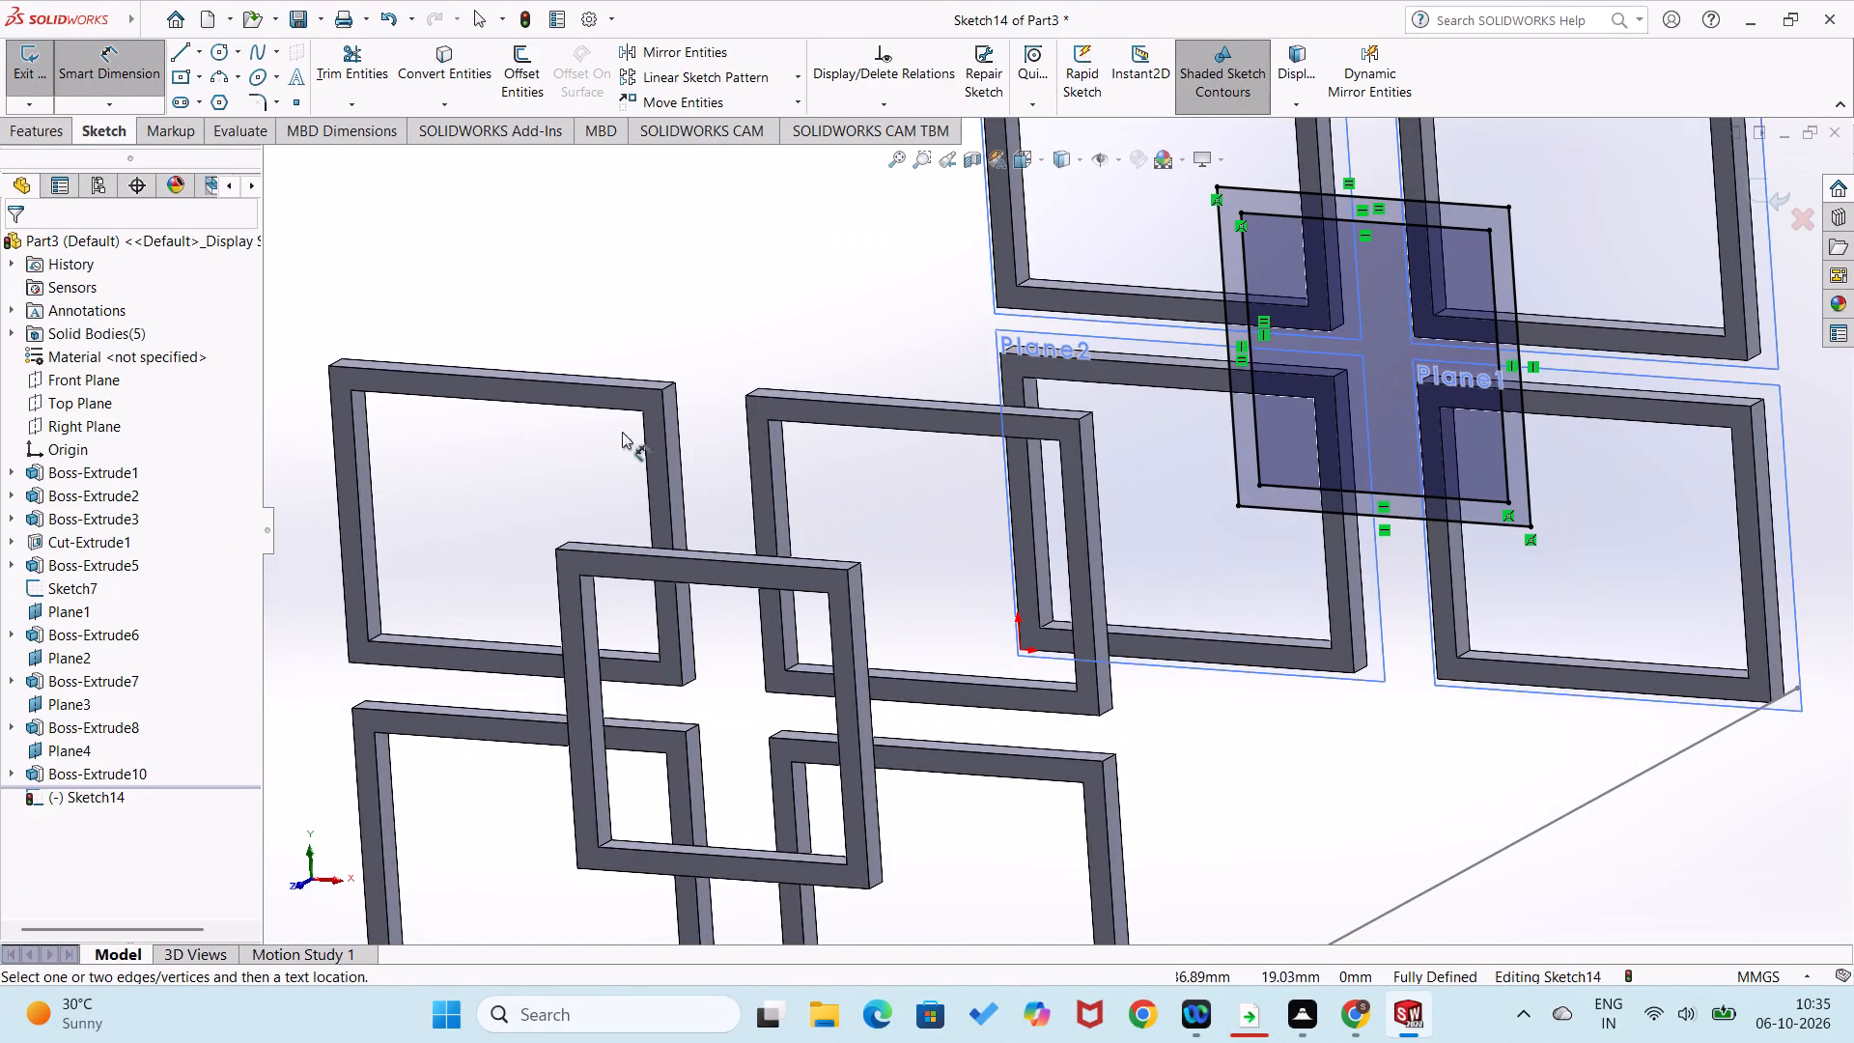
click(45, 127)
click(38, 87)
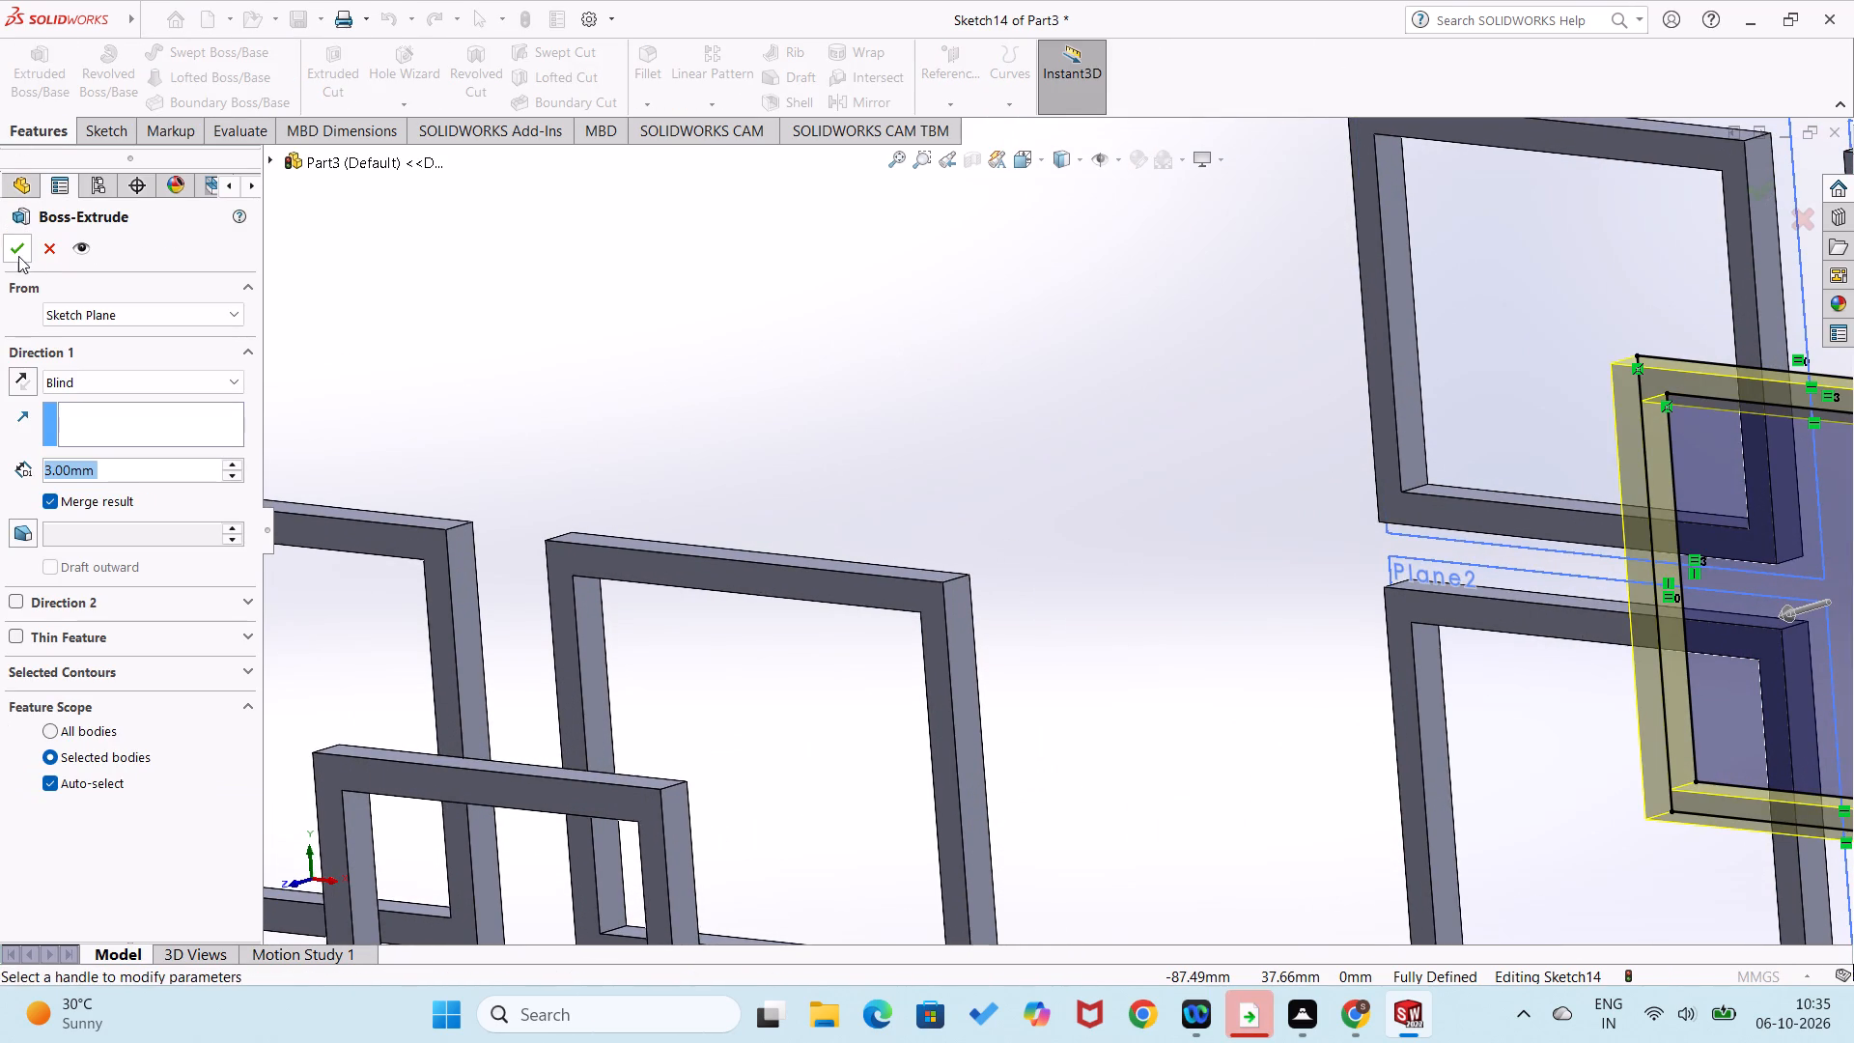
click(17, 253)
click(562, 339)
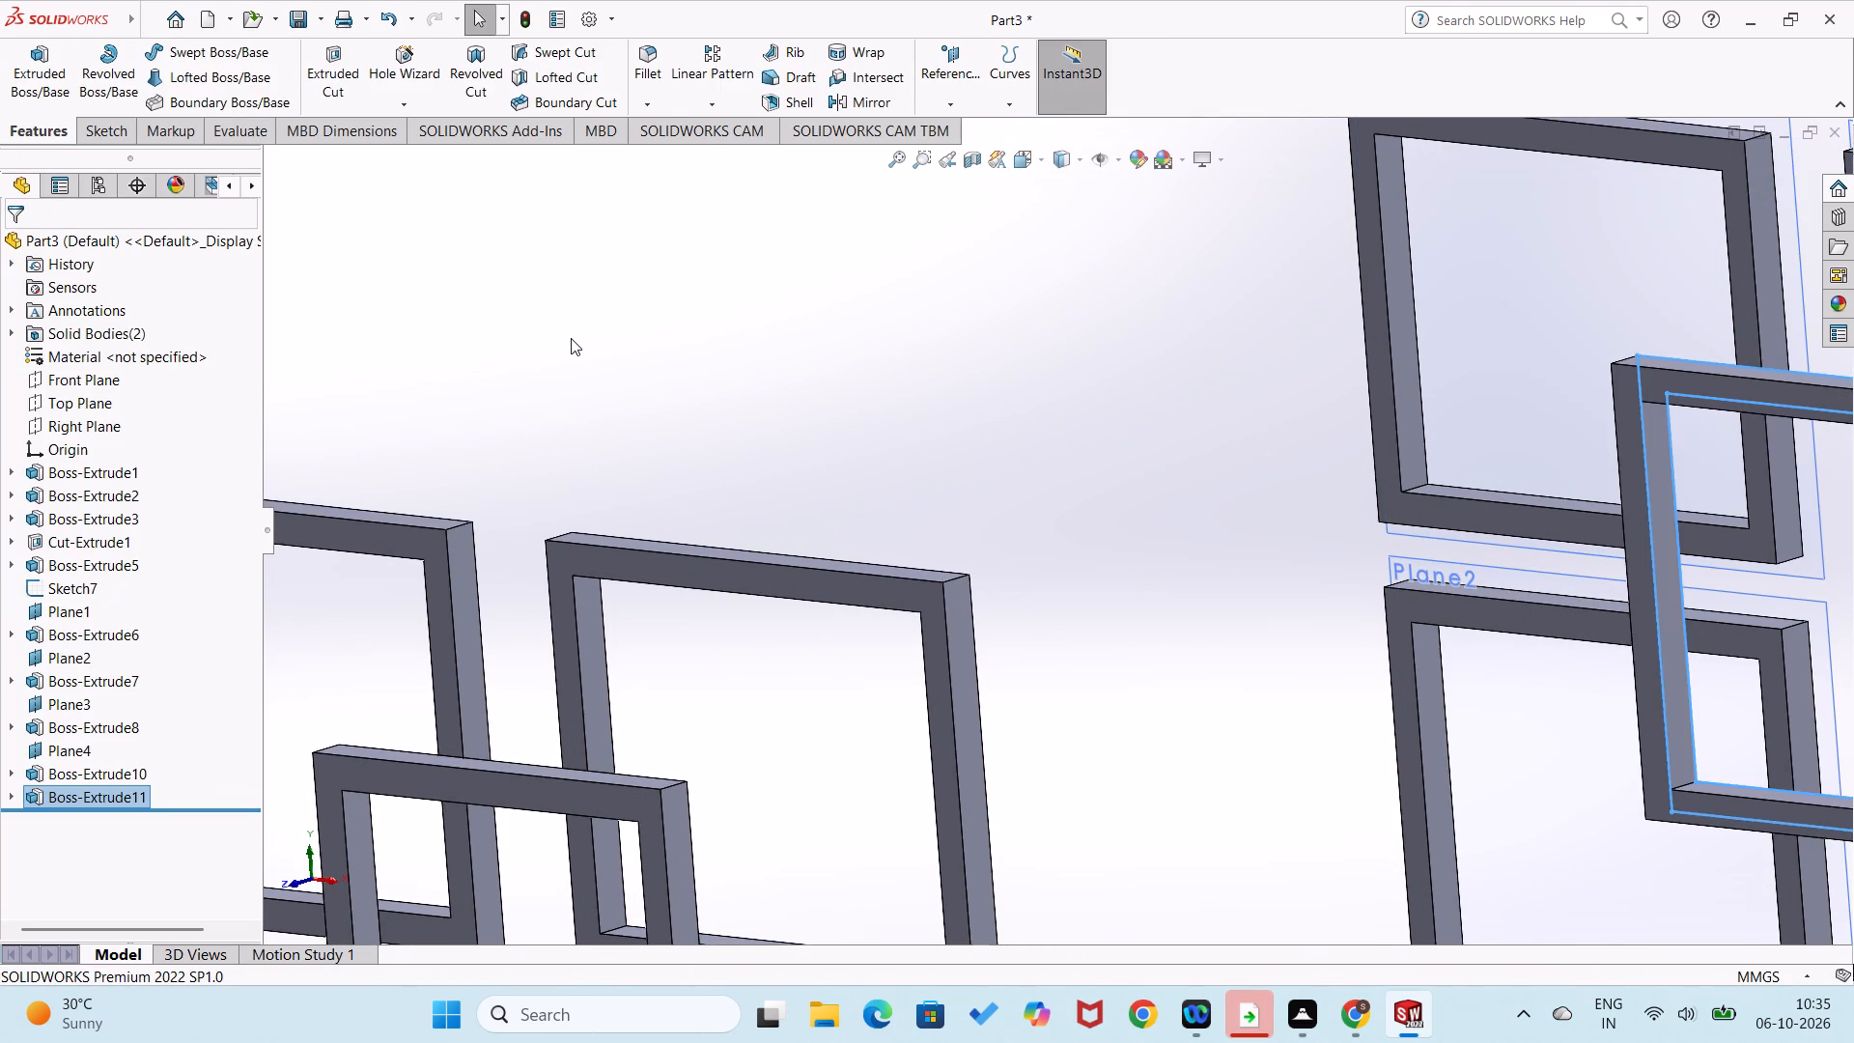
Start a sketch on the upper-left front frame's top face and draw a line from the origin about 163.5 mm back past the rear frames.
scroll(573, 340, up, 4)
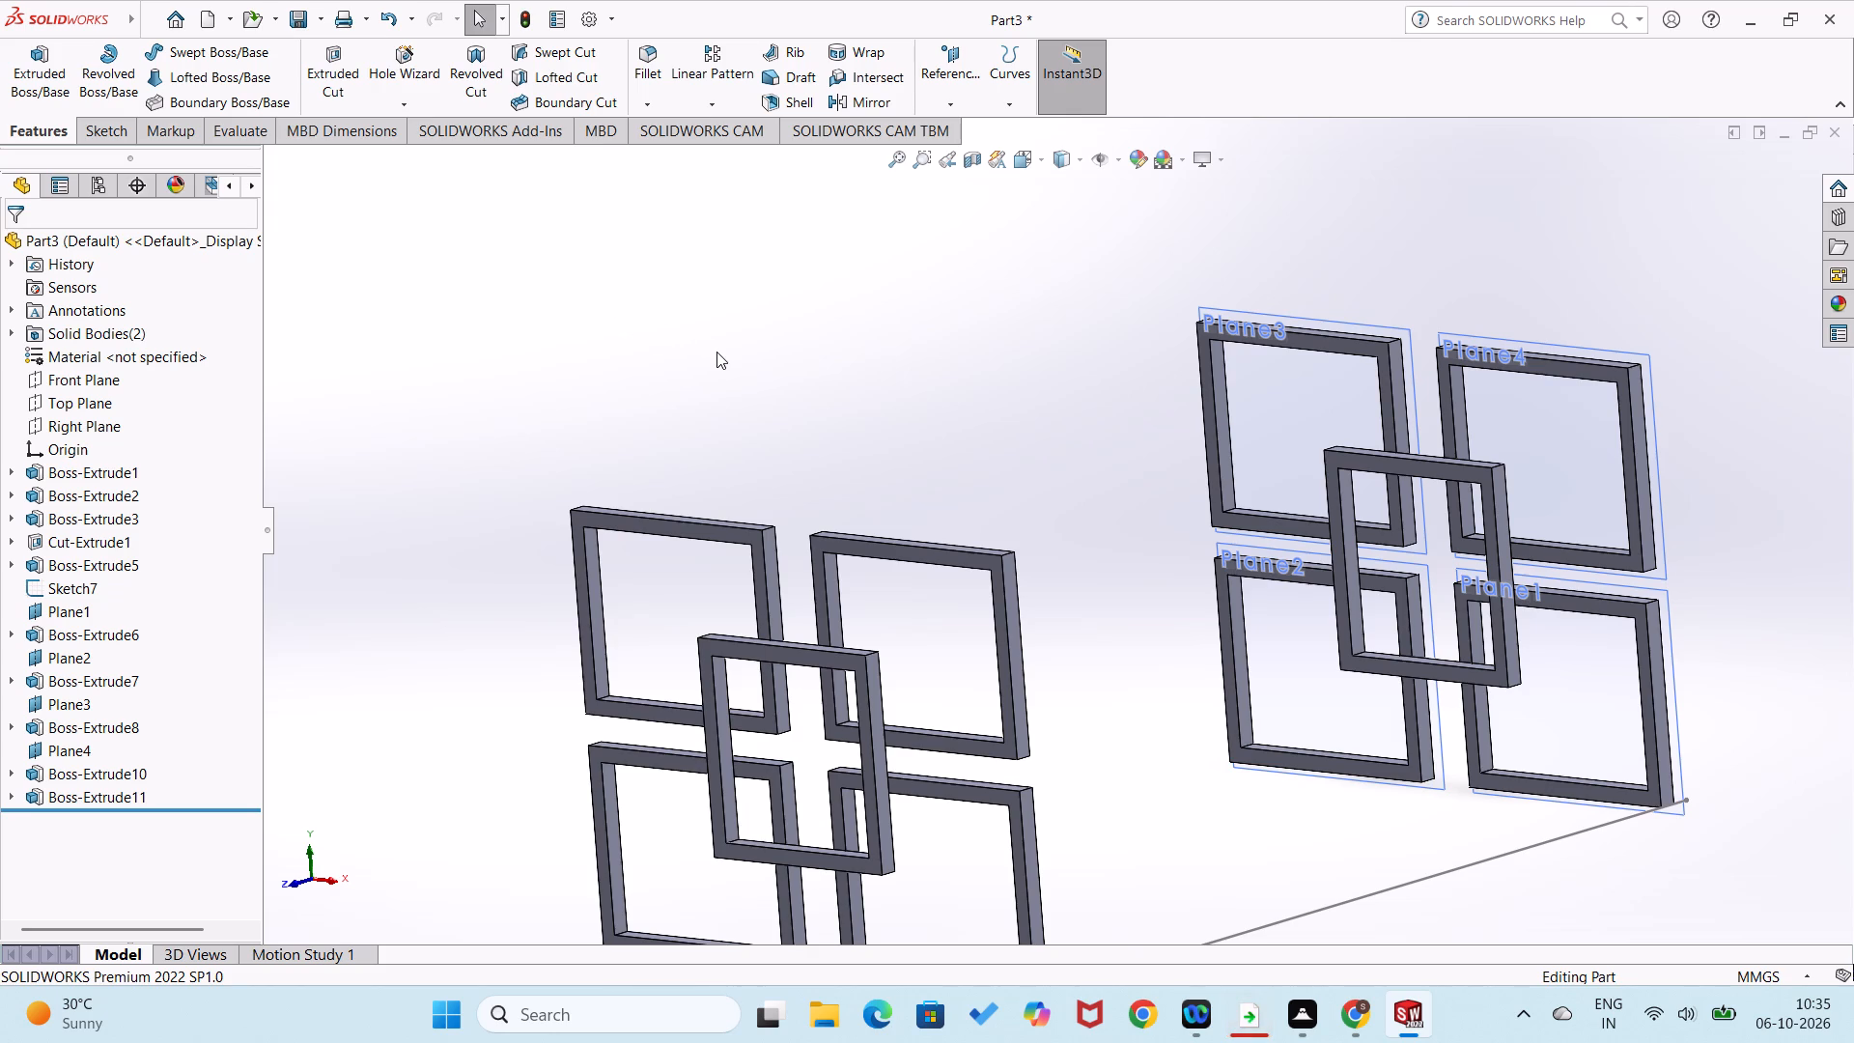
middle_drag(716, 352, 747, 485)
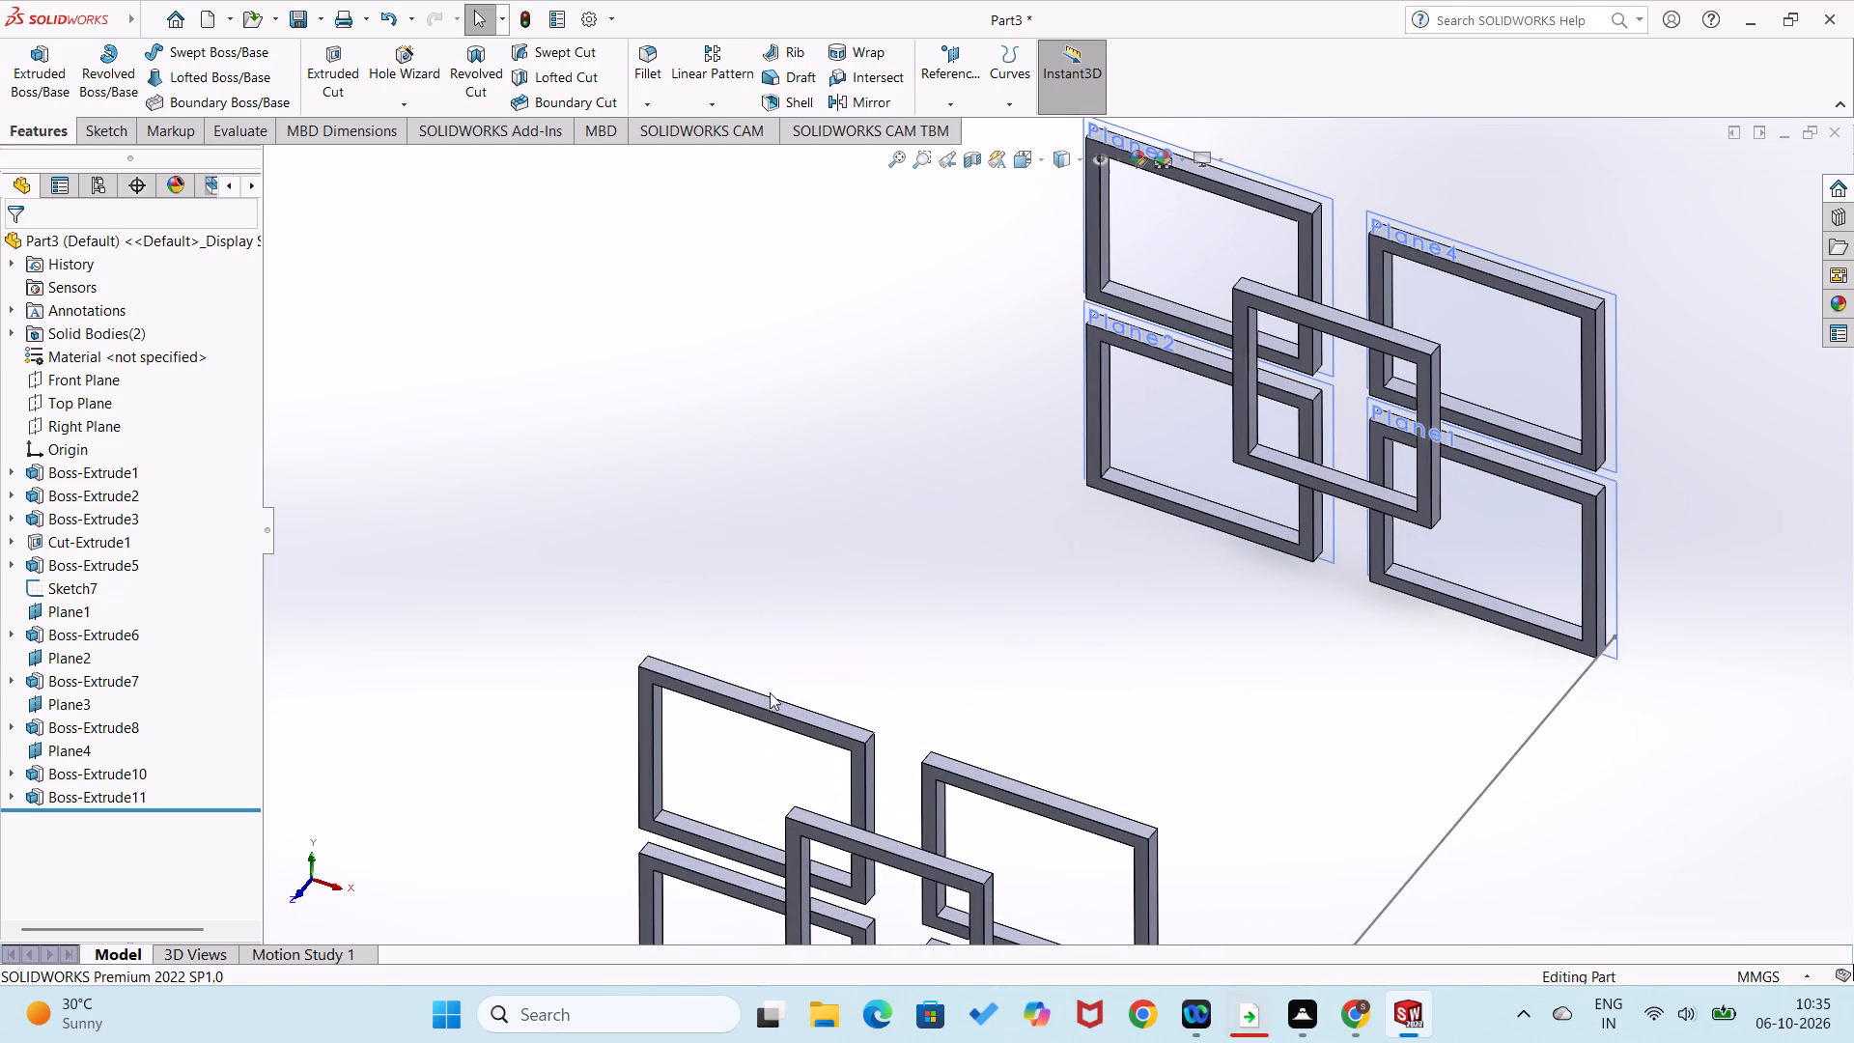
right_click(771, 704)
click(824, 559)
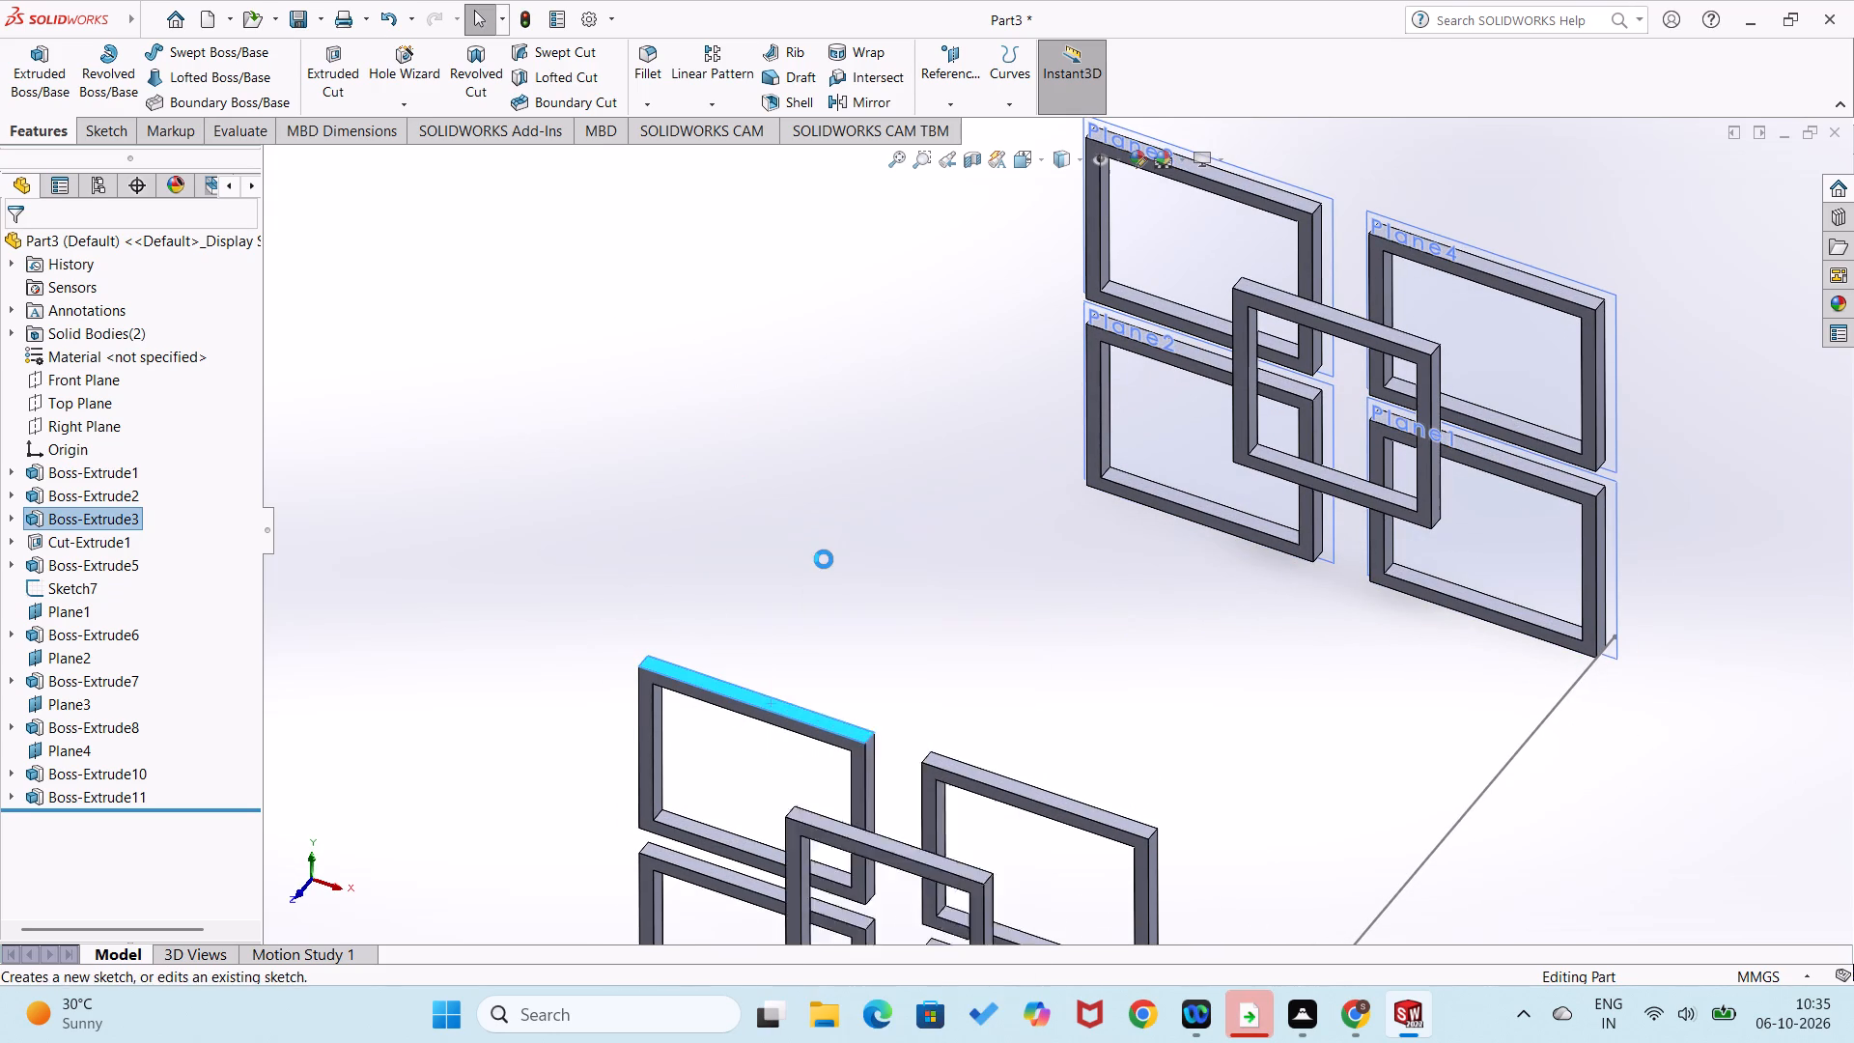
click(734, 599)
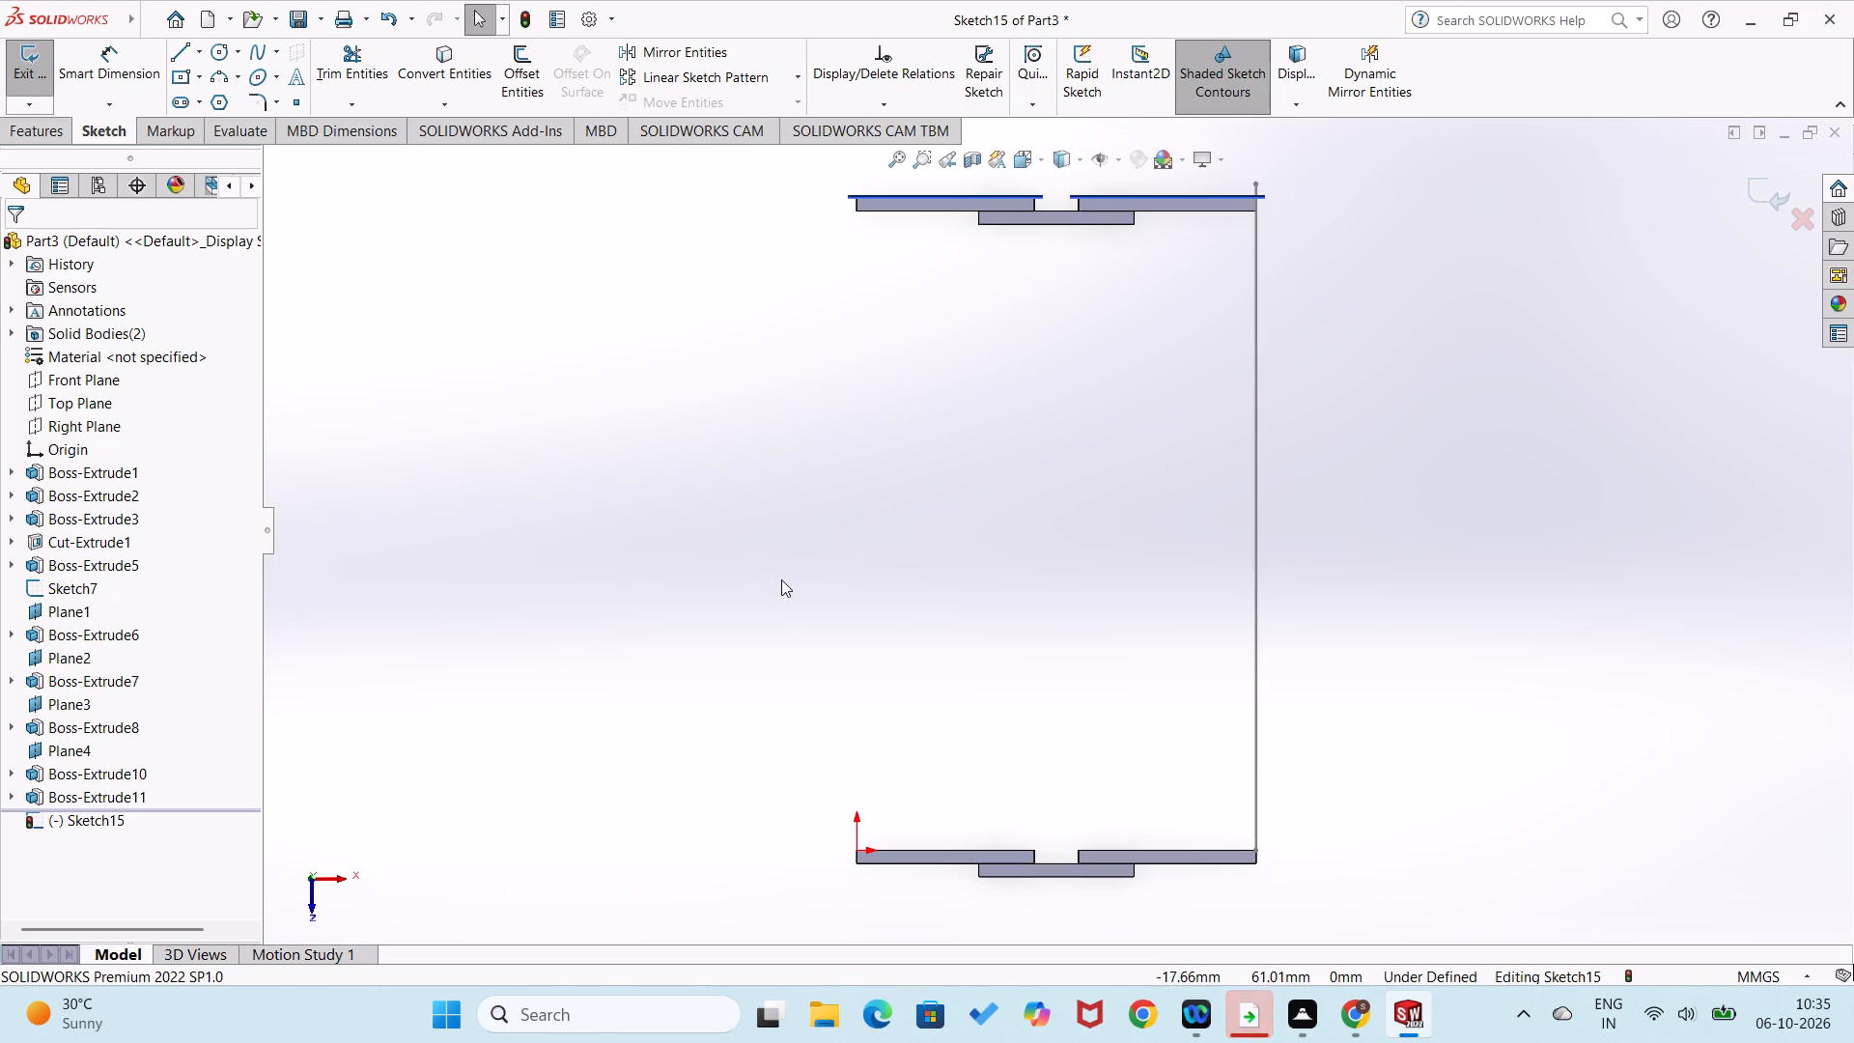
right_drag(784, 579, 631, 679)
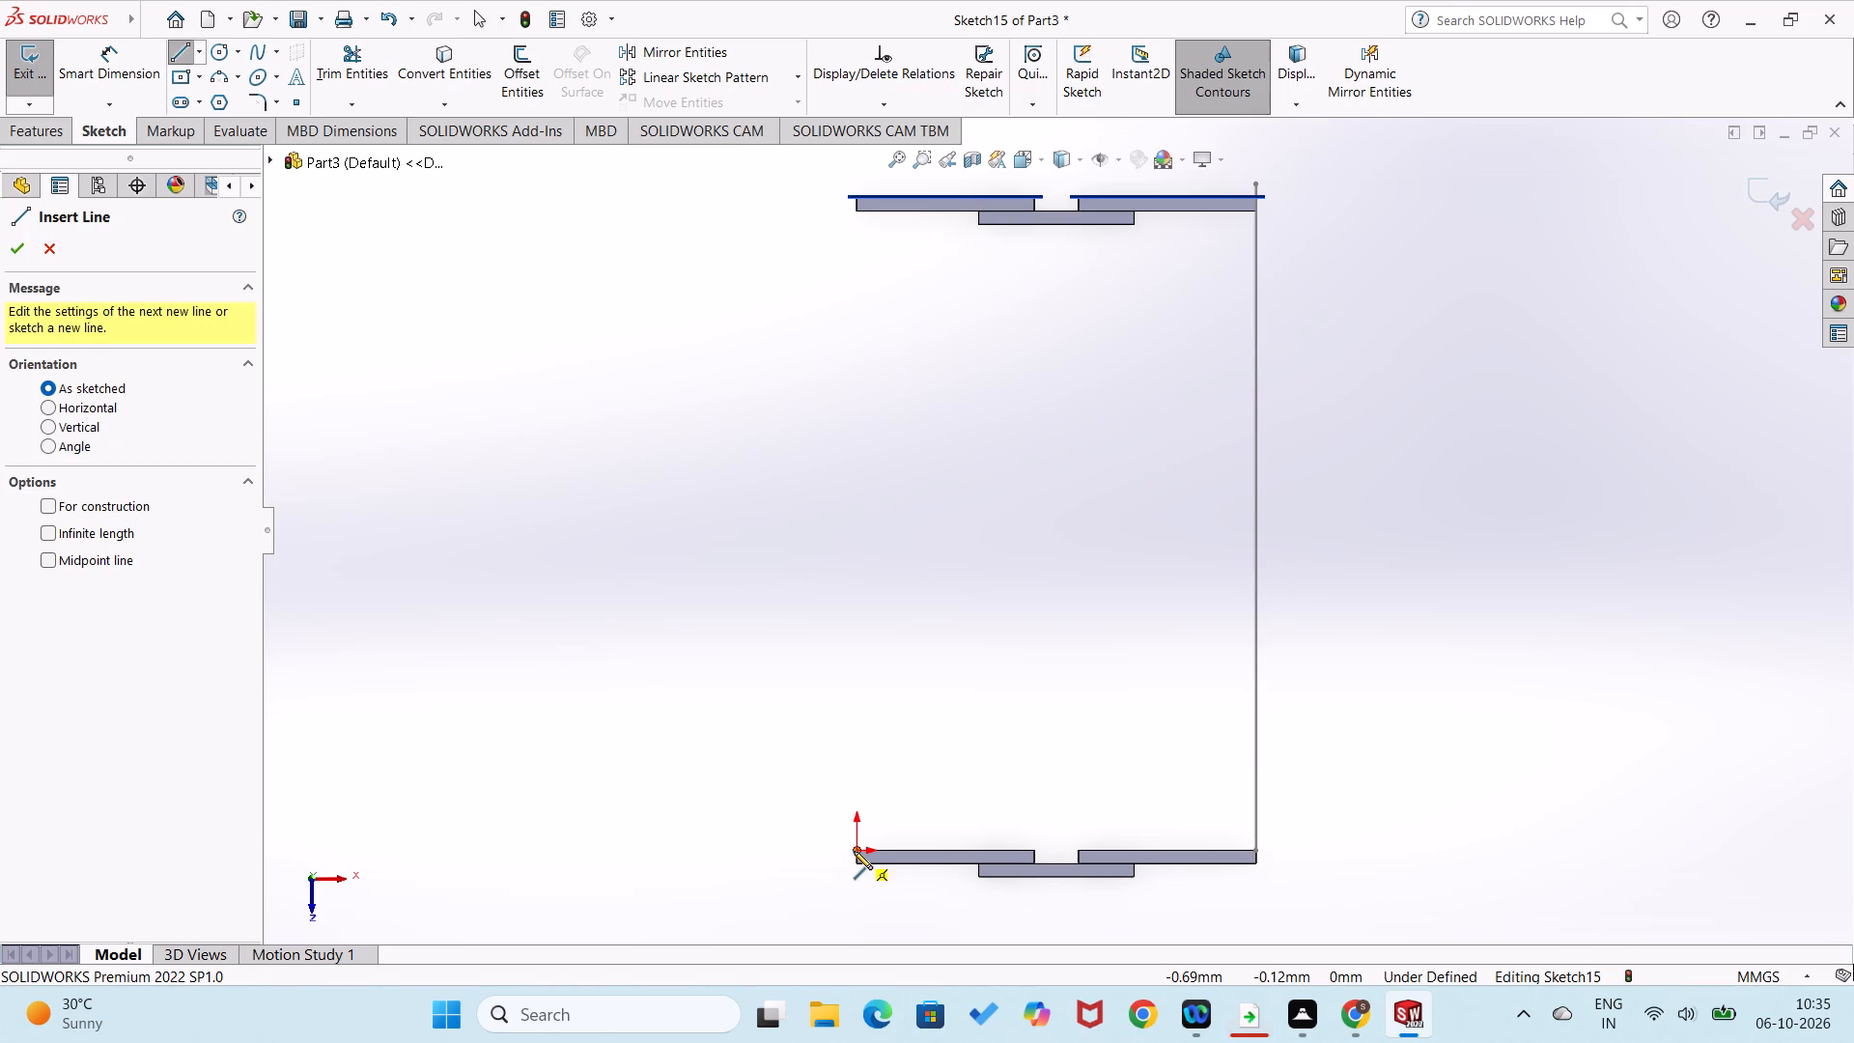
right_drag(784, 694, 783, 692)
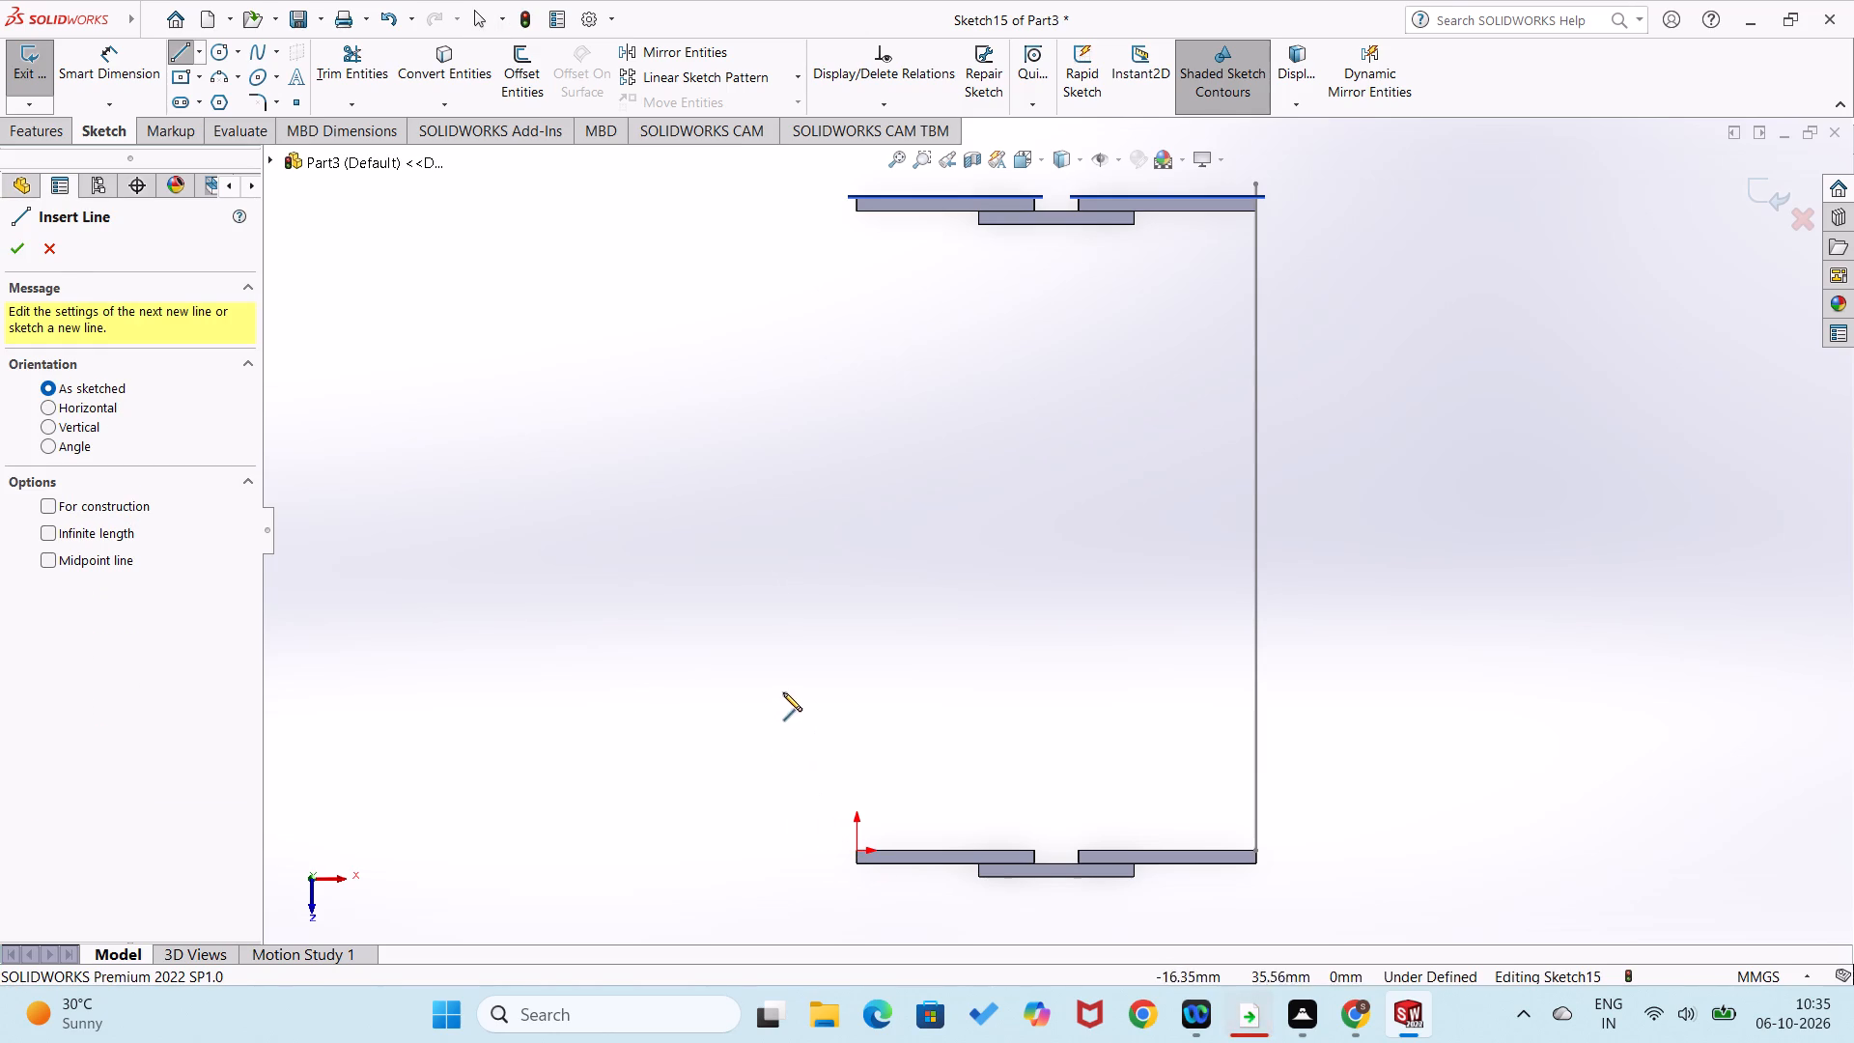
right_drag(783, 692, 747, 838)
right_drag(811, 794, 709, 841)
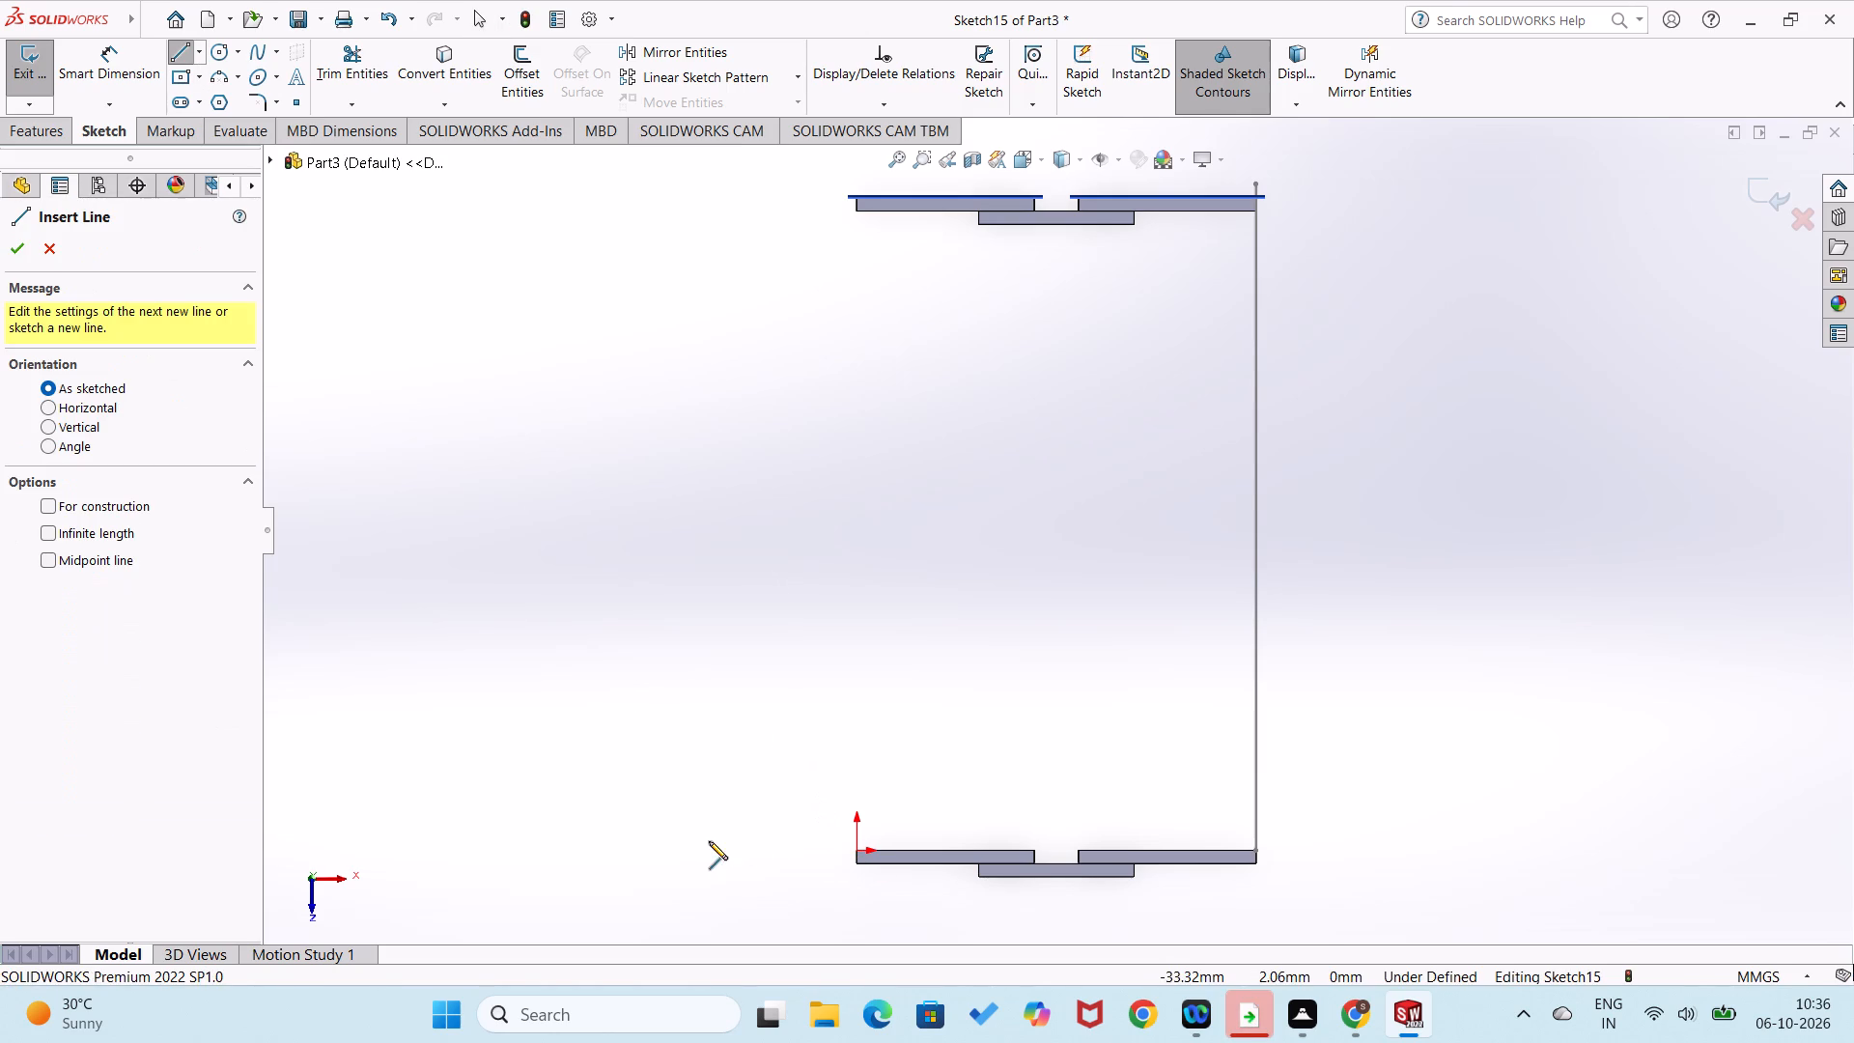
click(855, 848)
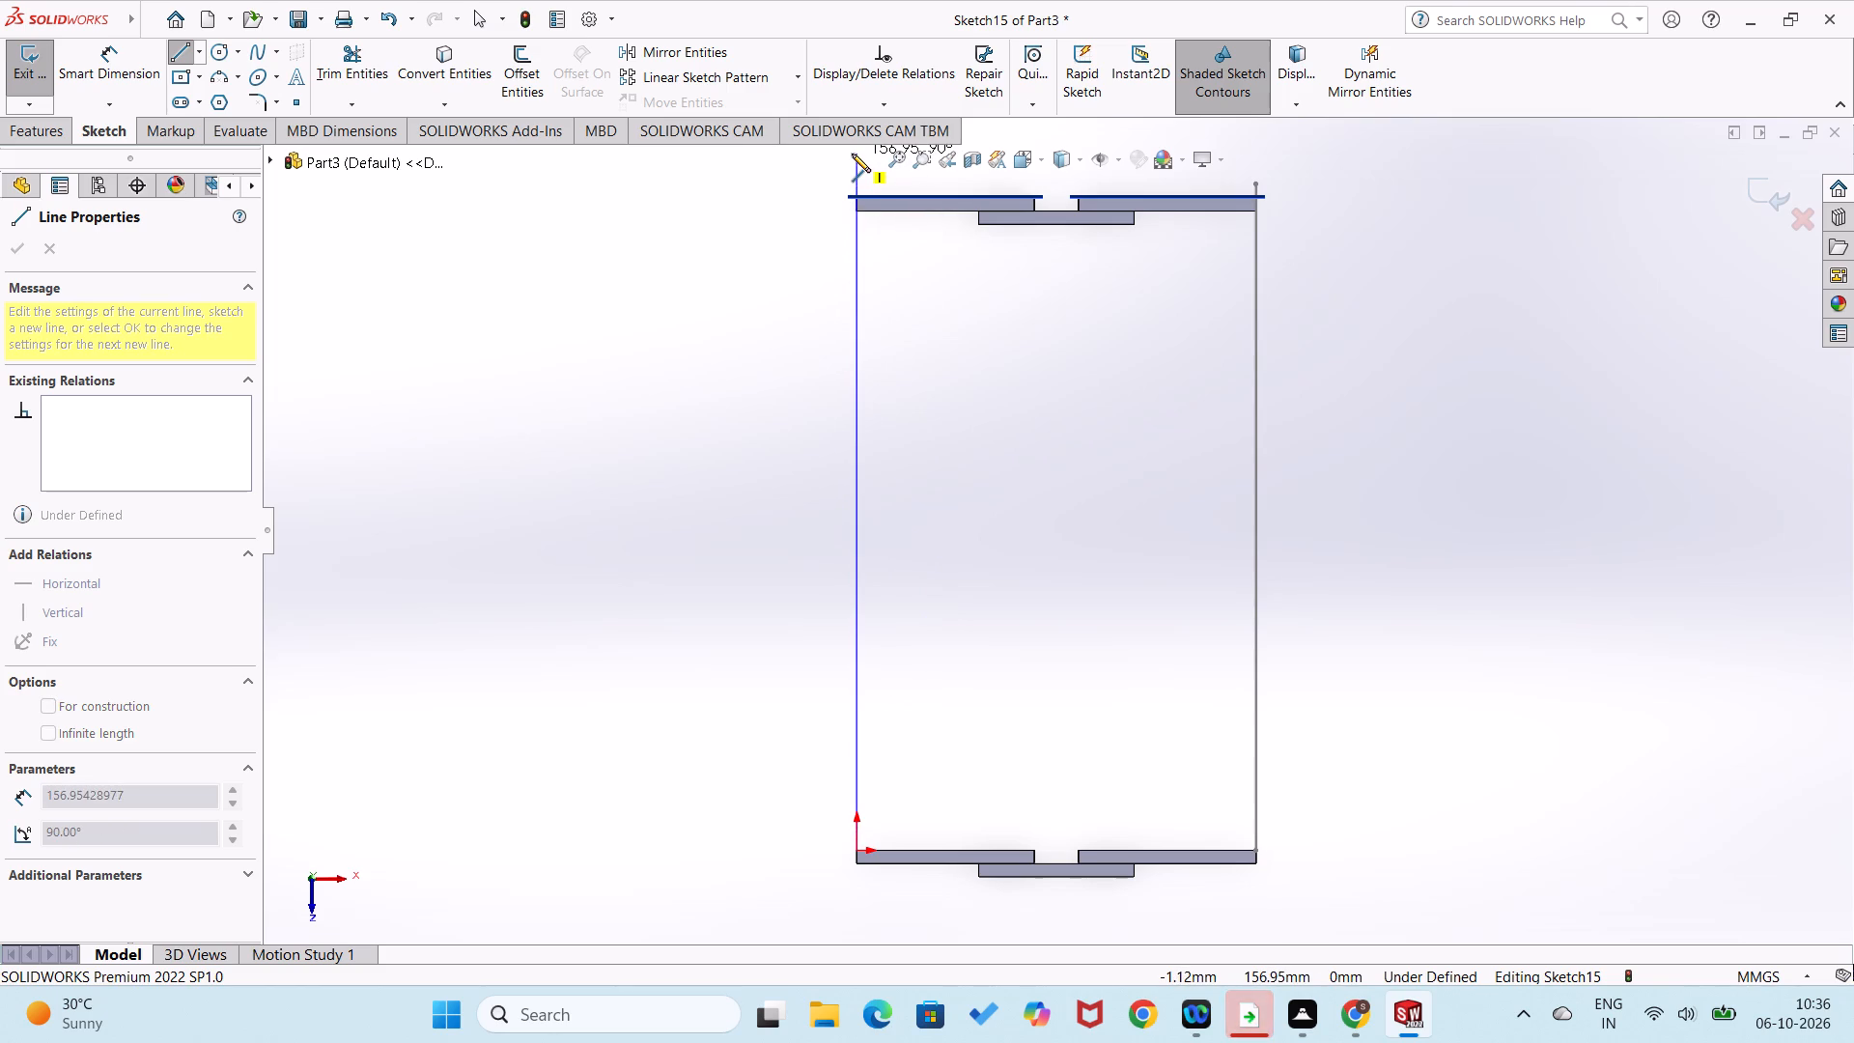
scroll(852, 154, up, 1)
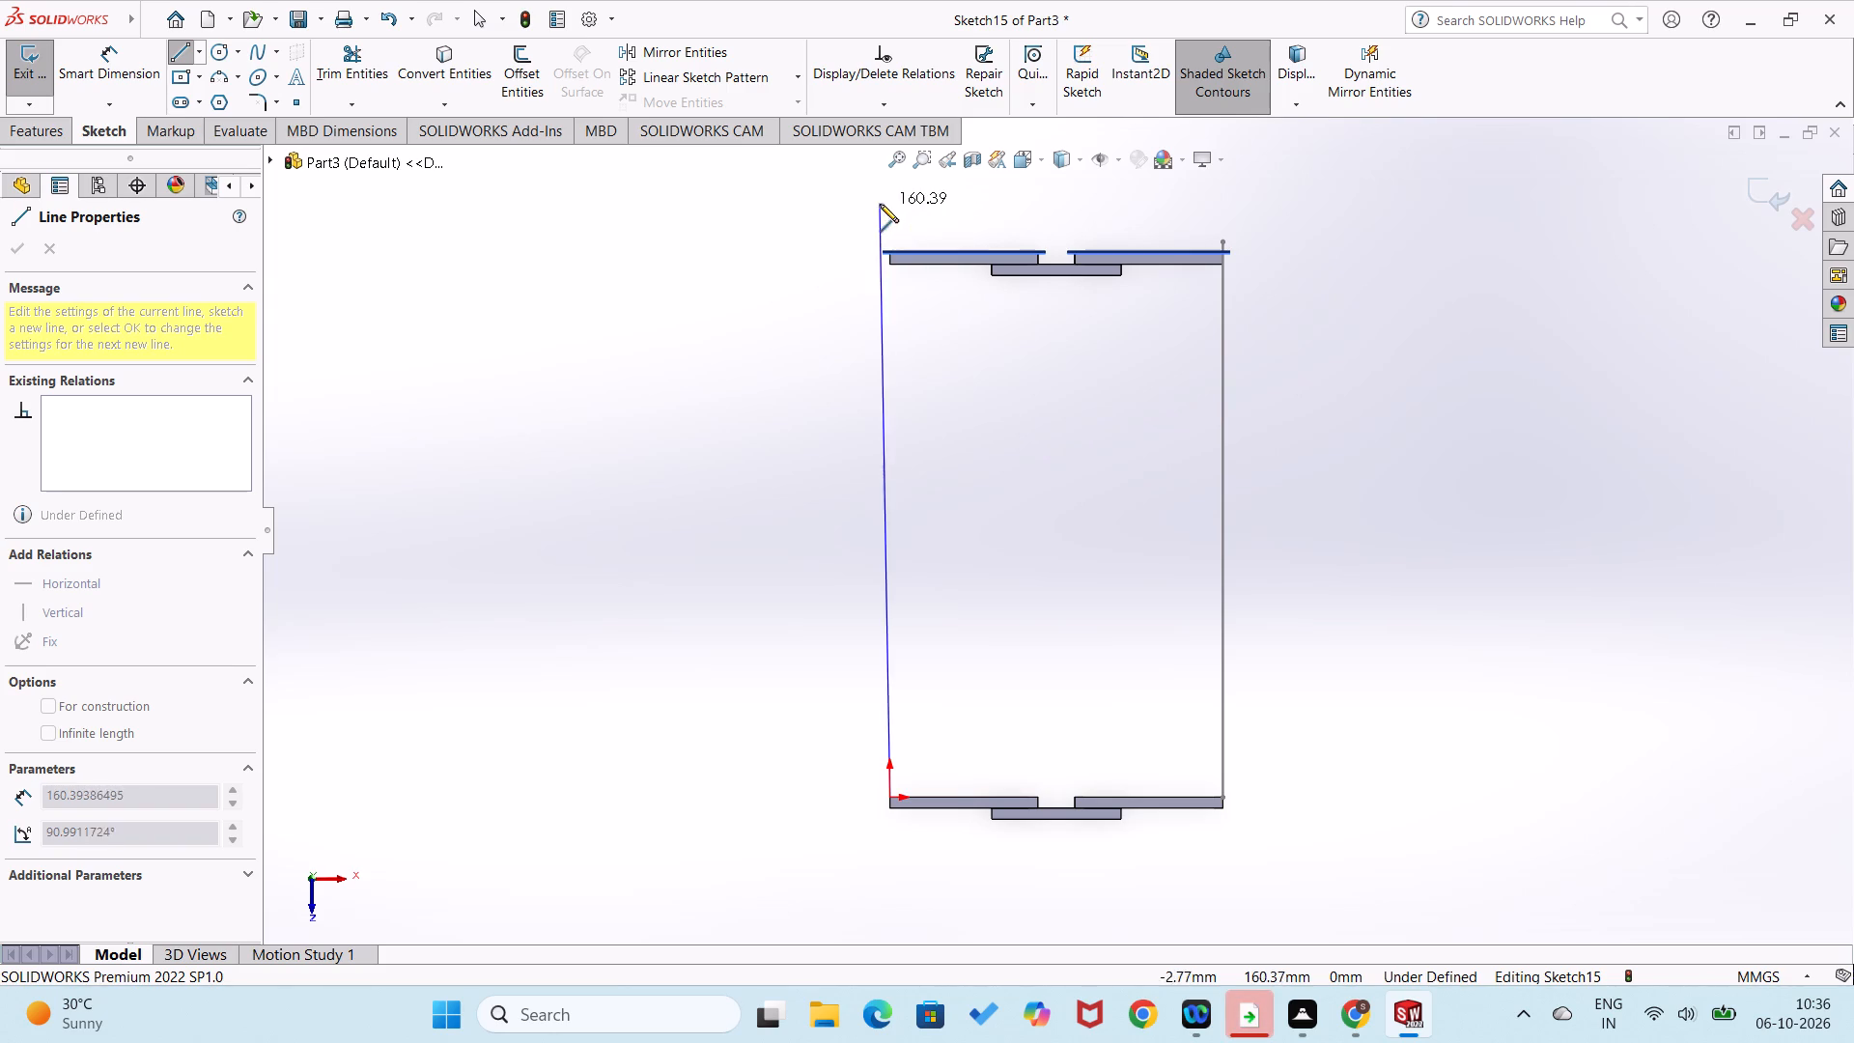
click(894, 187)
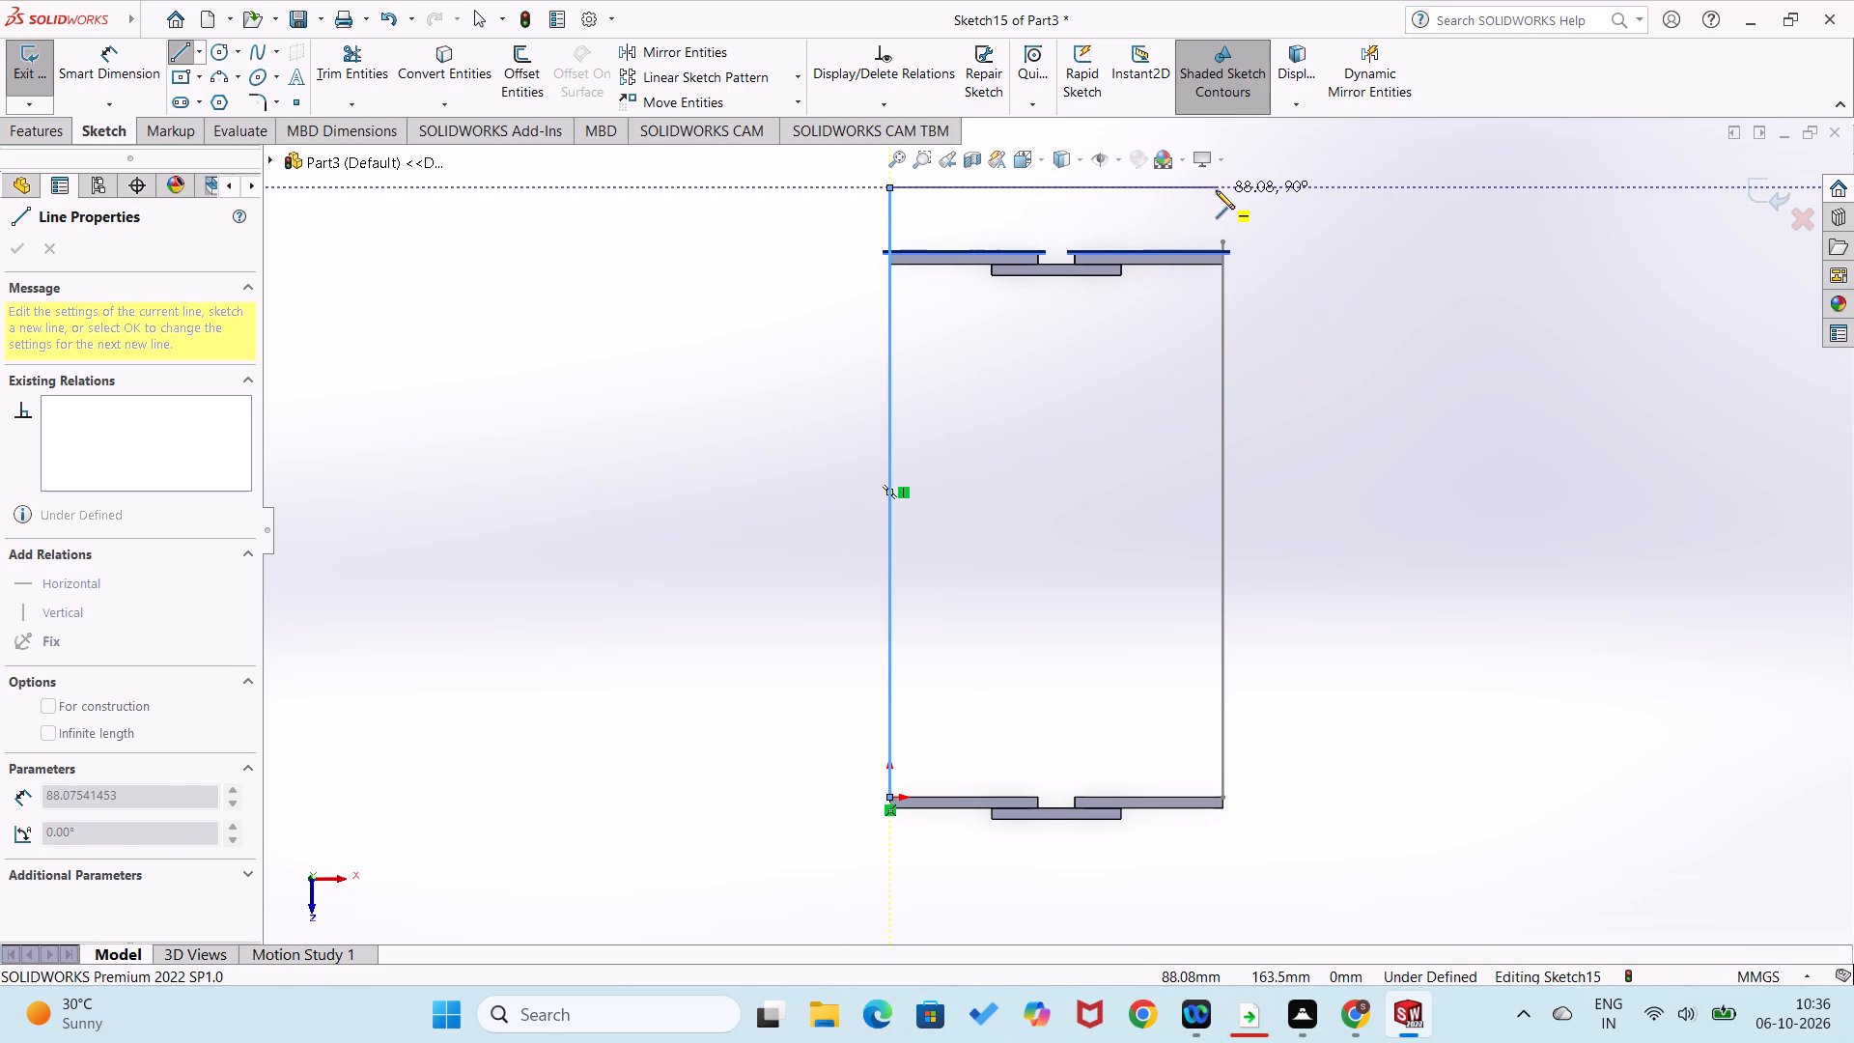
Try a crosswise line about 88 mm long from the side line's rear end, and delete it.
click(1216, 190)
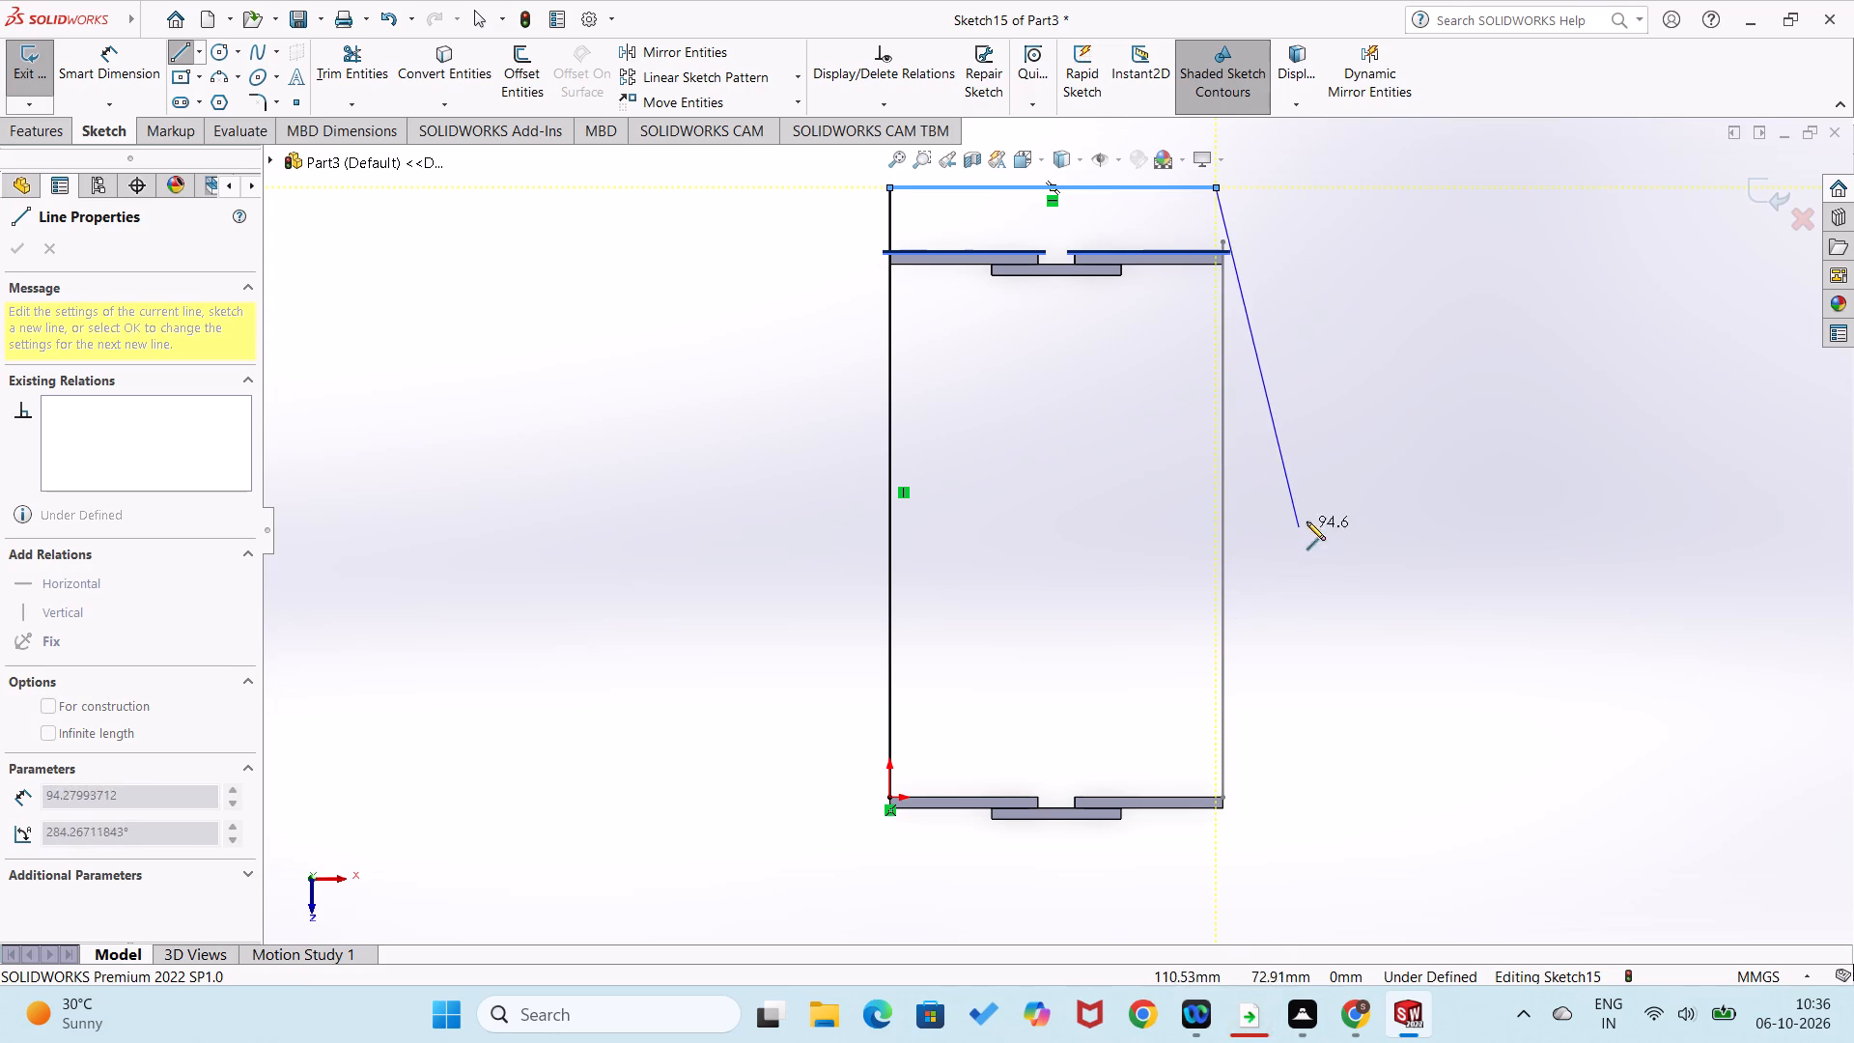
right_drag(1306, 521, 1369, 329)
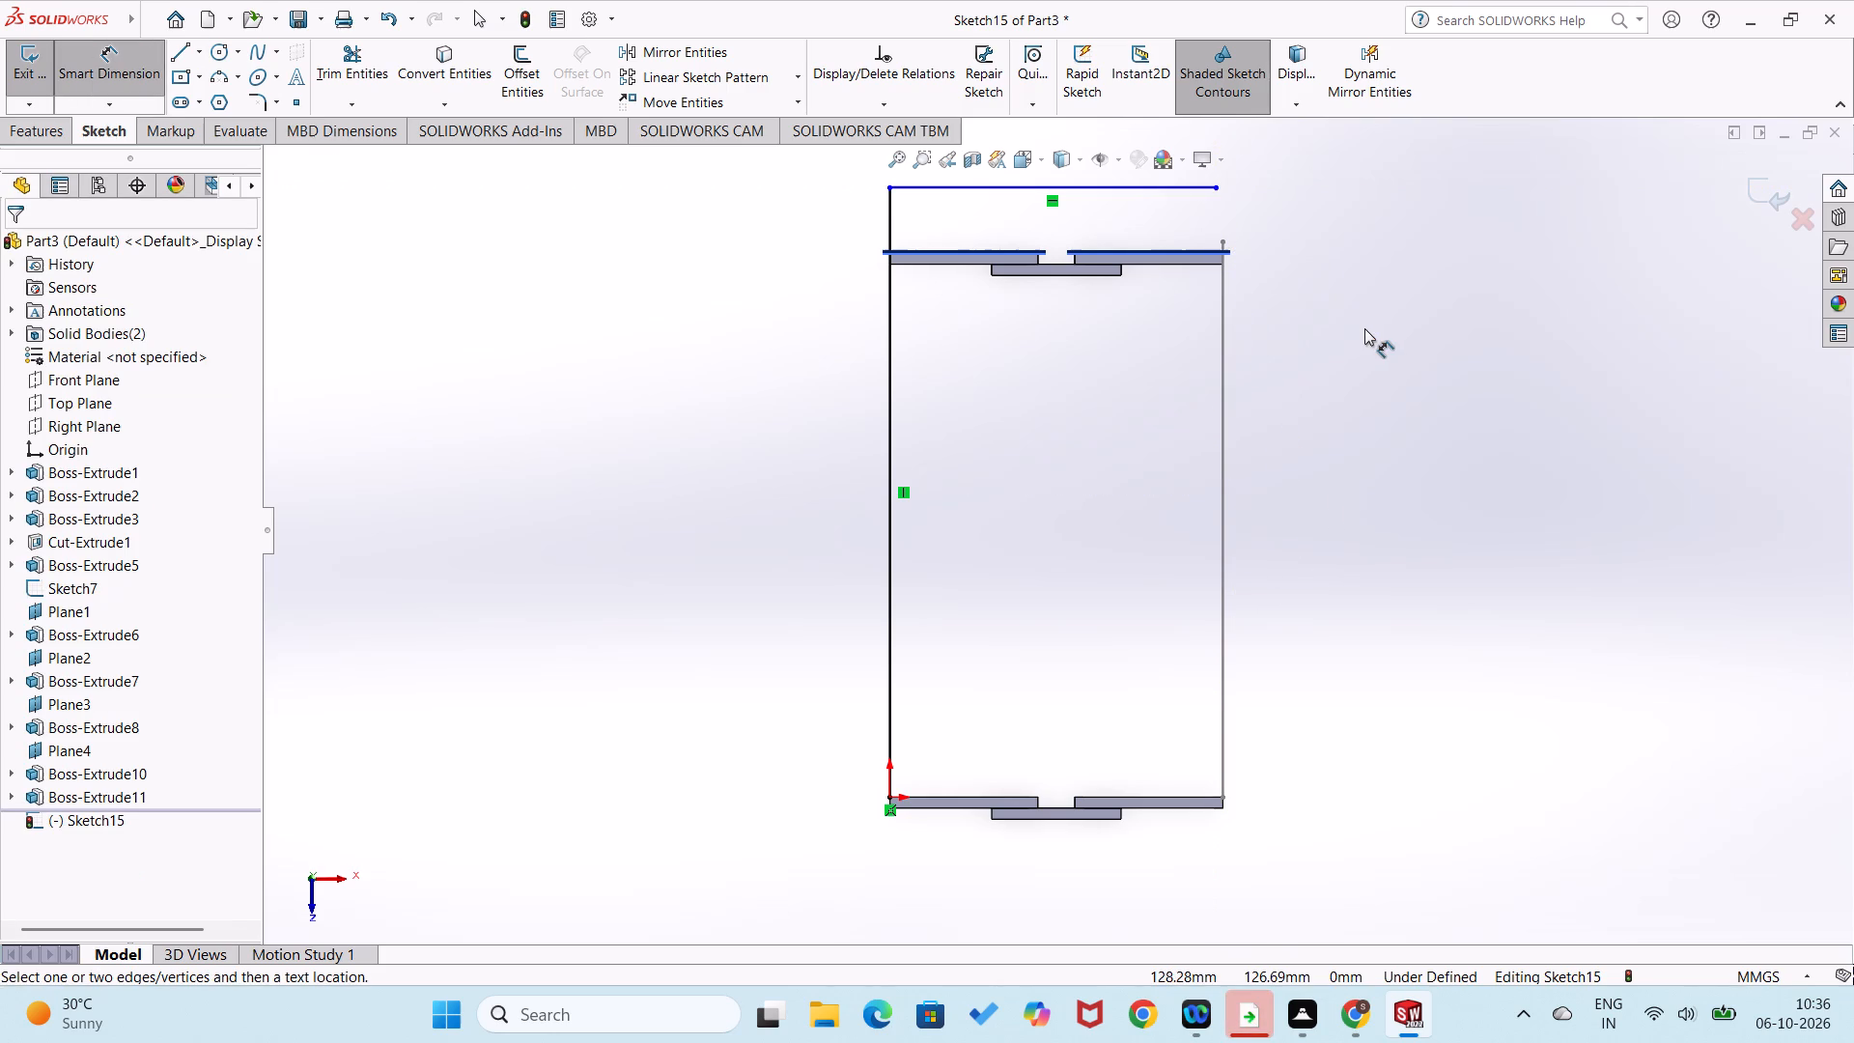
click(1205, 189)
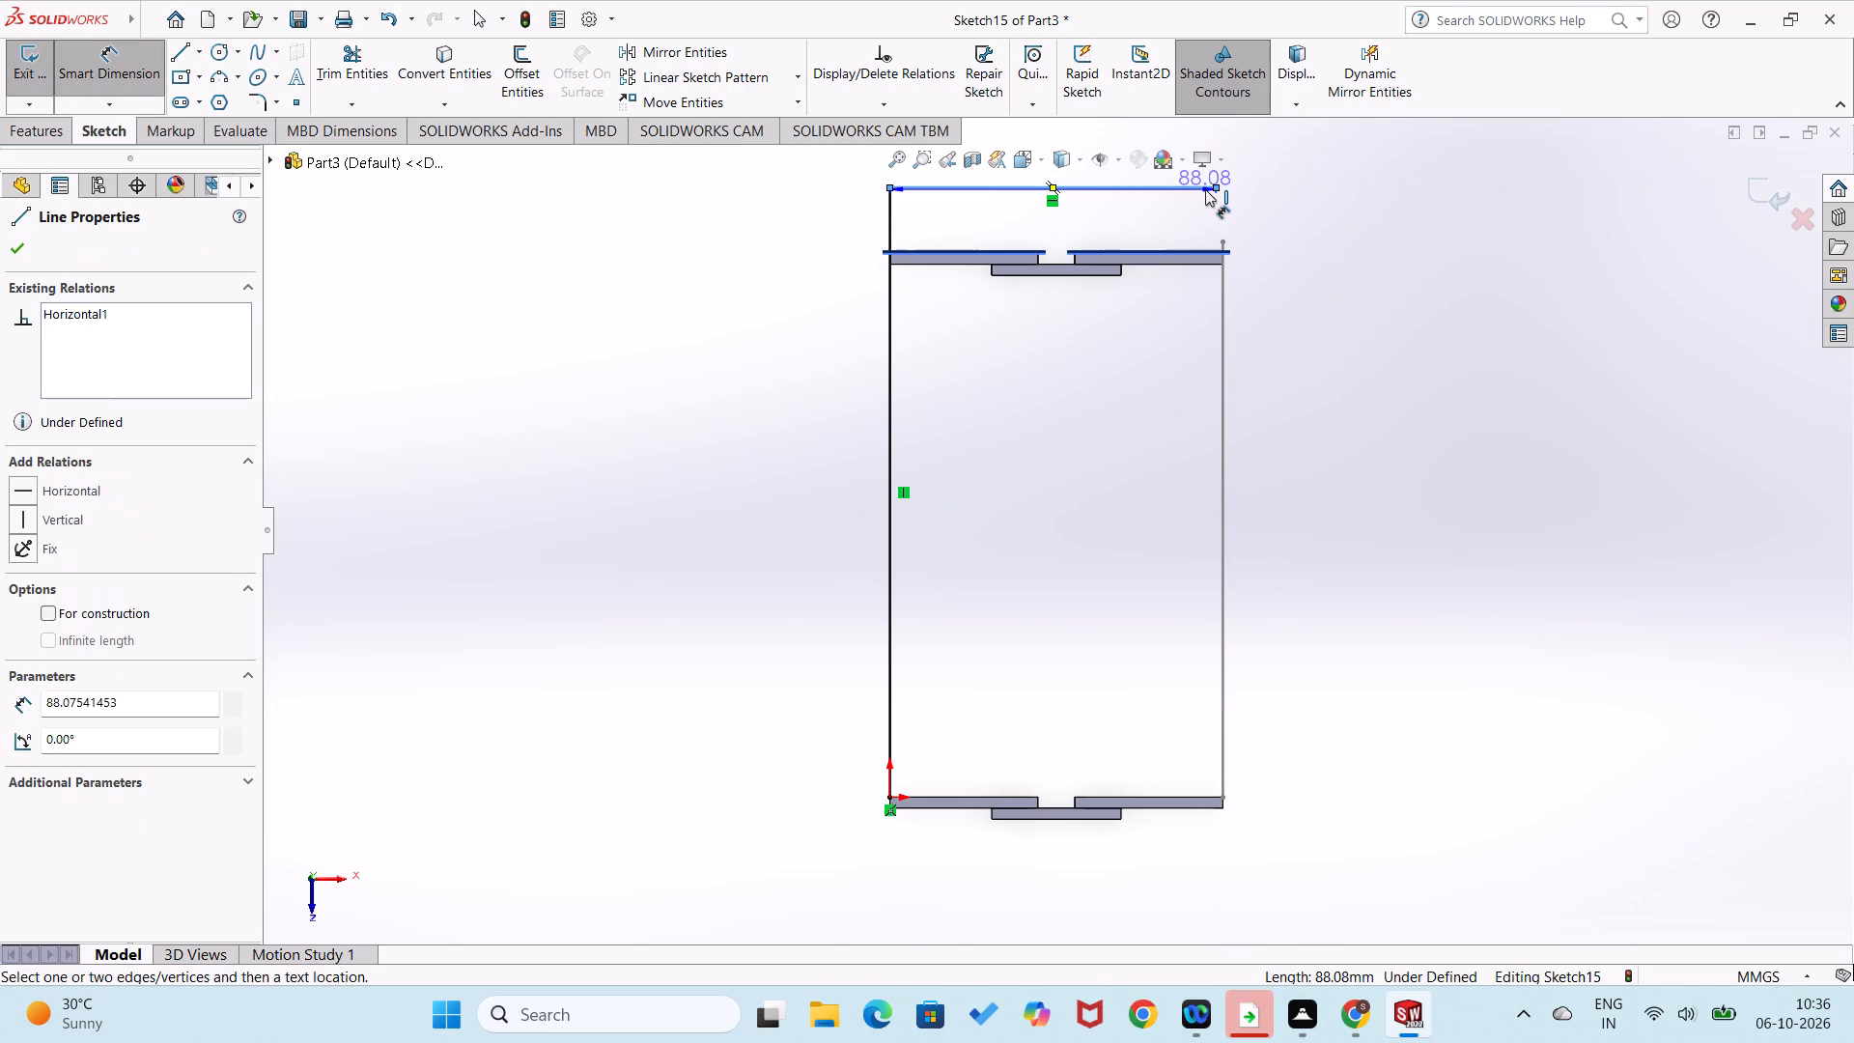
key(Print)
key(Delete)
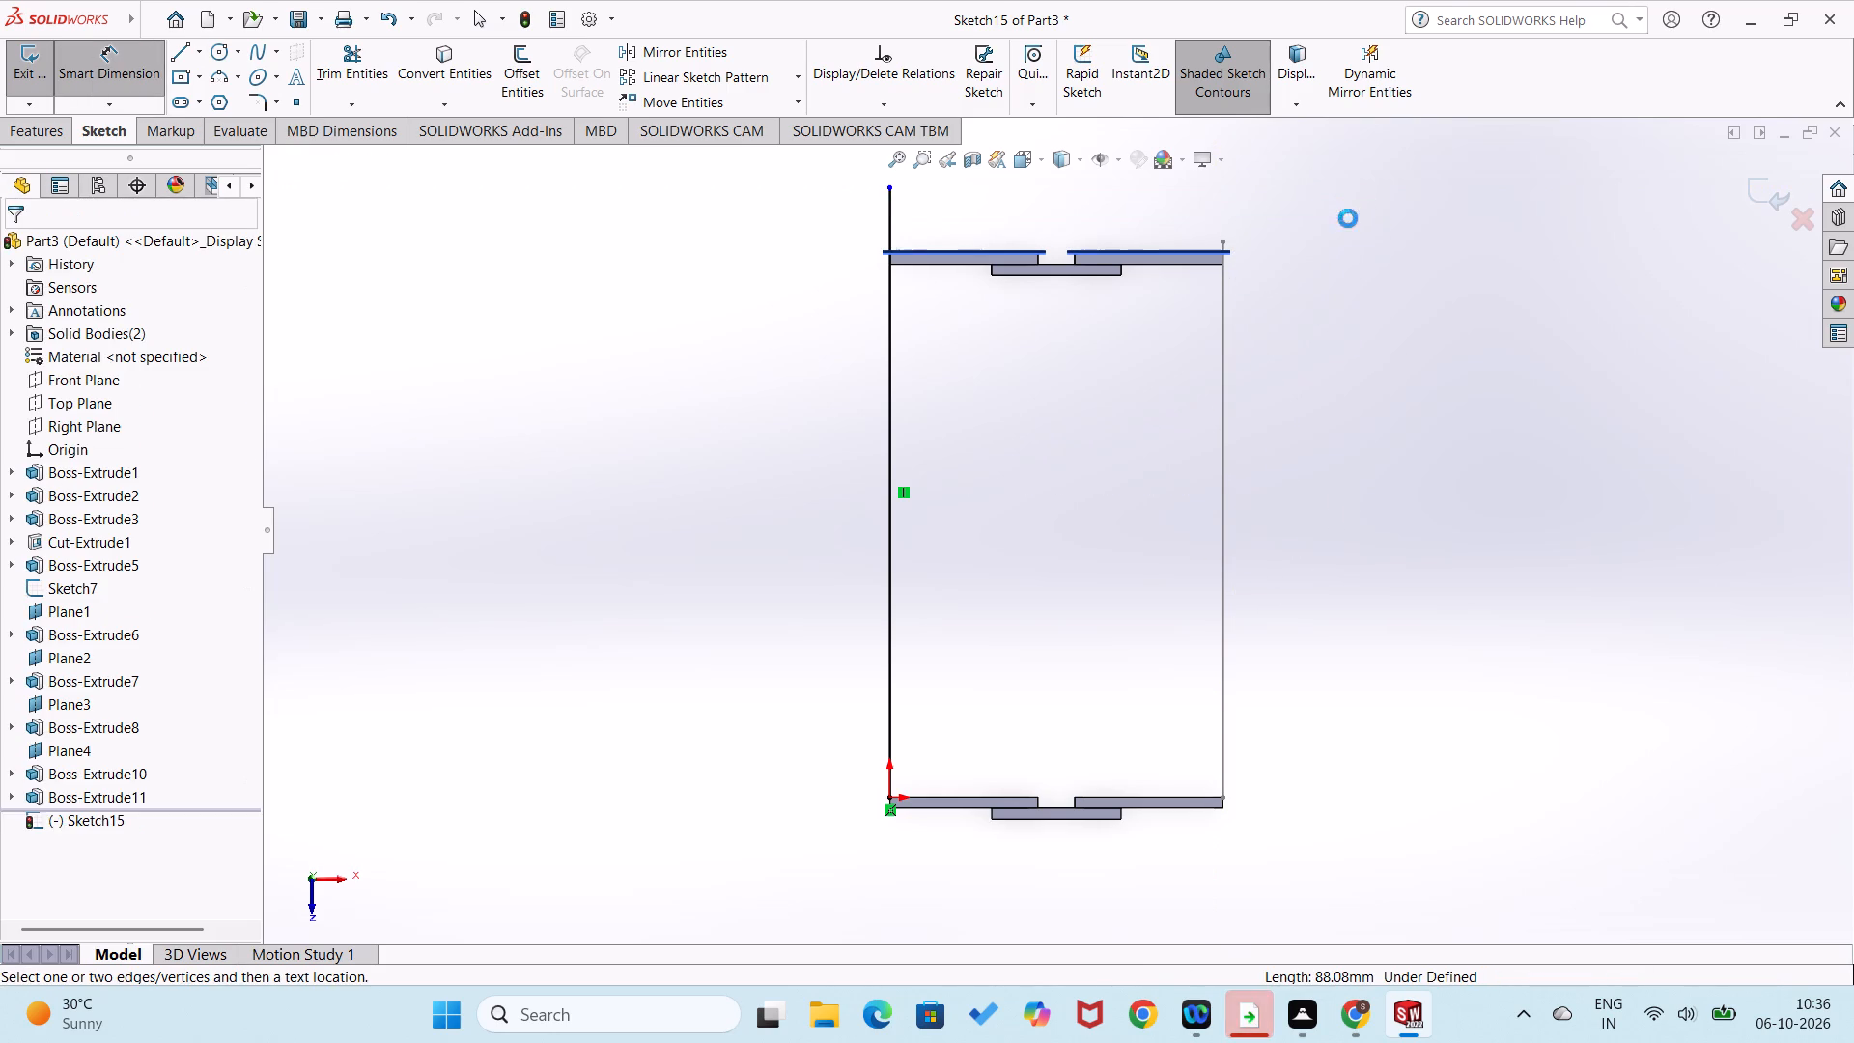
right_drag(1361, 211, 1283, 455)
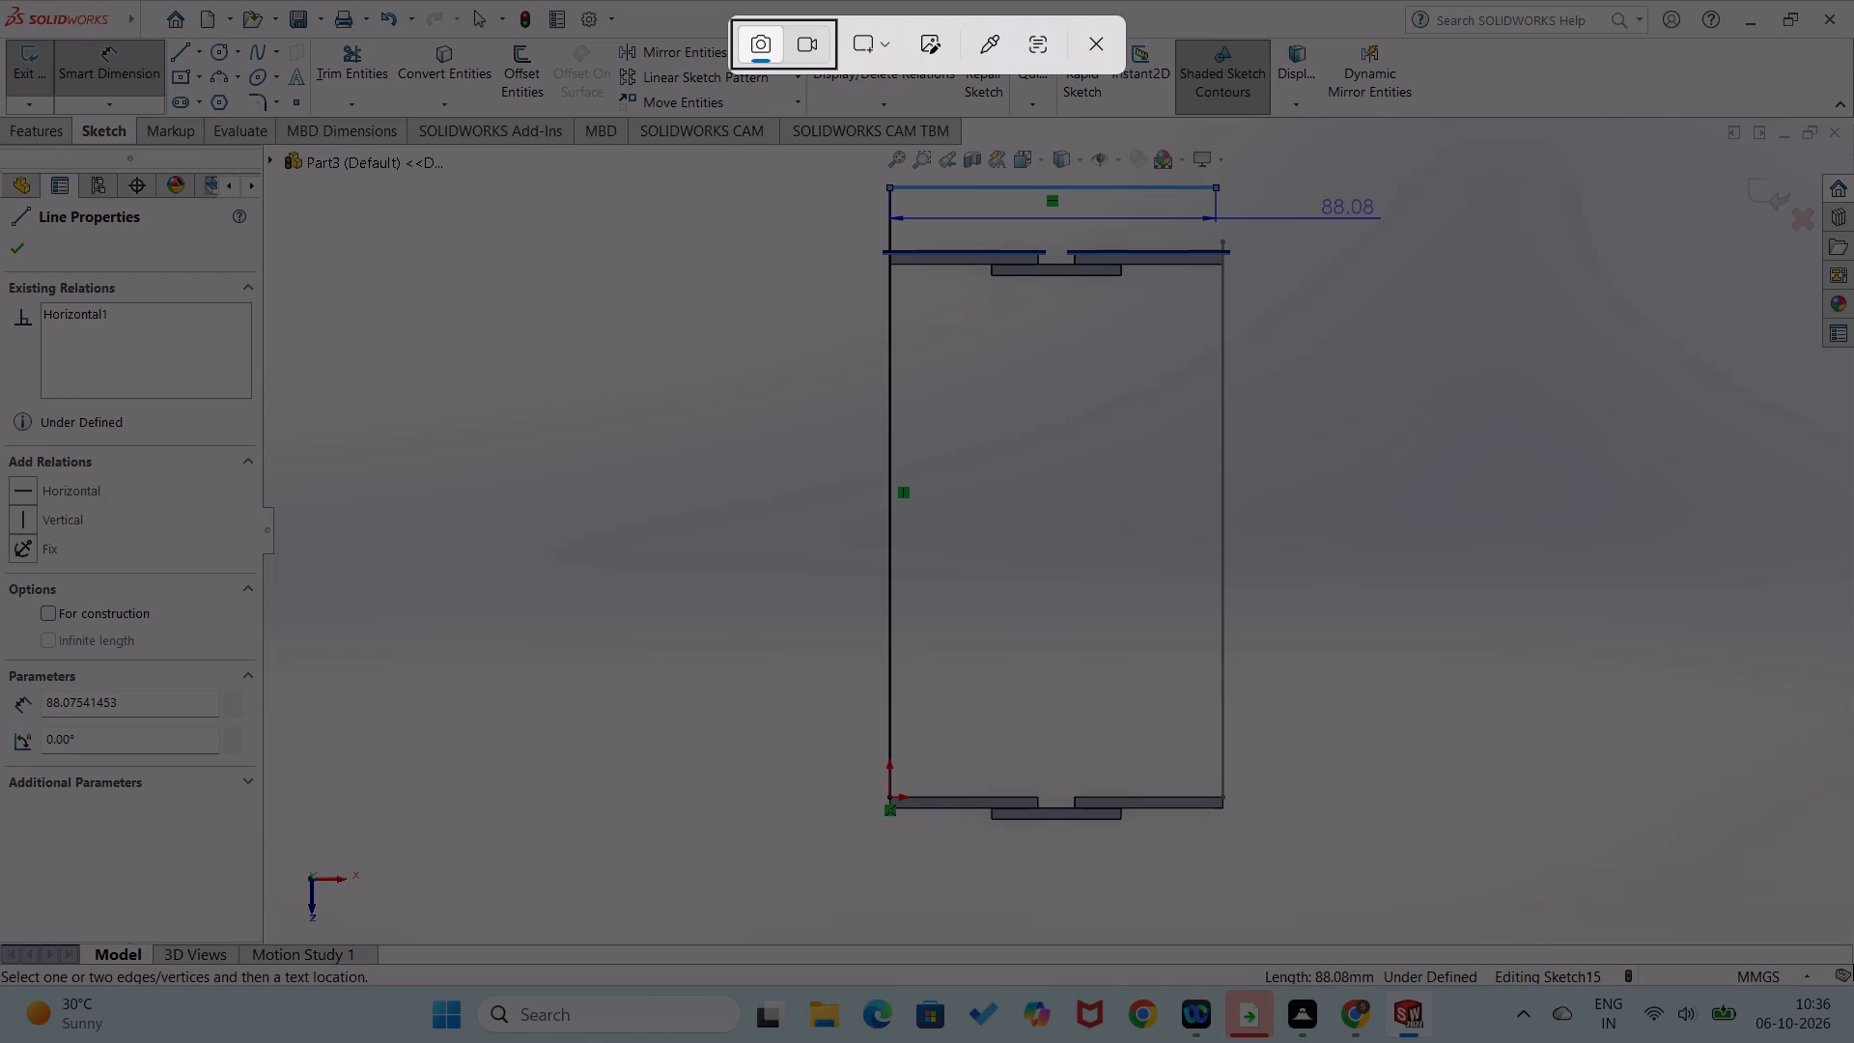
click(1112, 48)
Draw the opposite side line from the right front frame's outer front corner, level with the first line's rear end, and join both rear ends.
right_drag(1554, 363, 1435, 456)
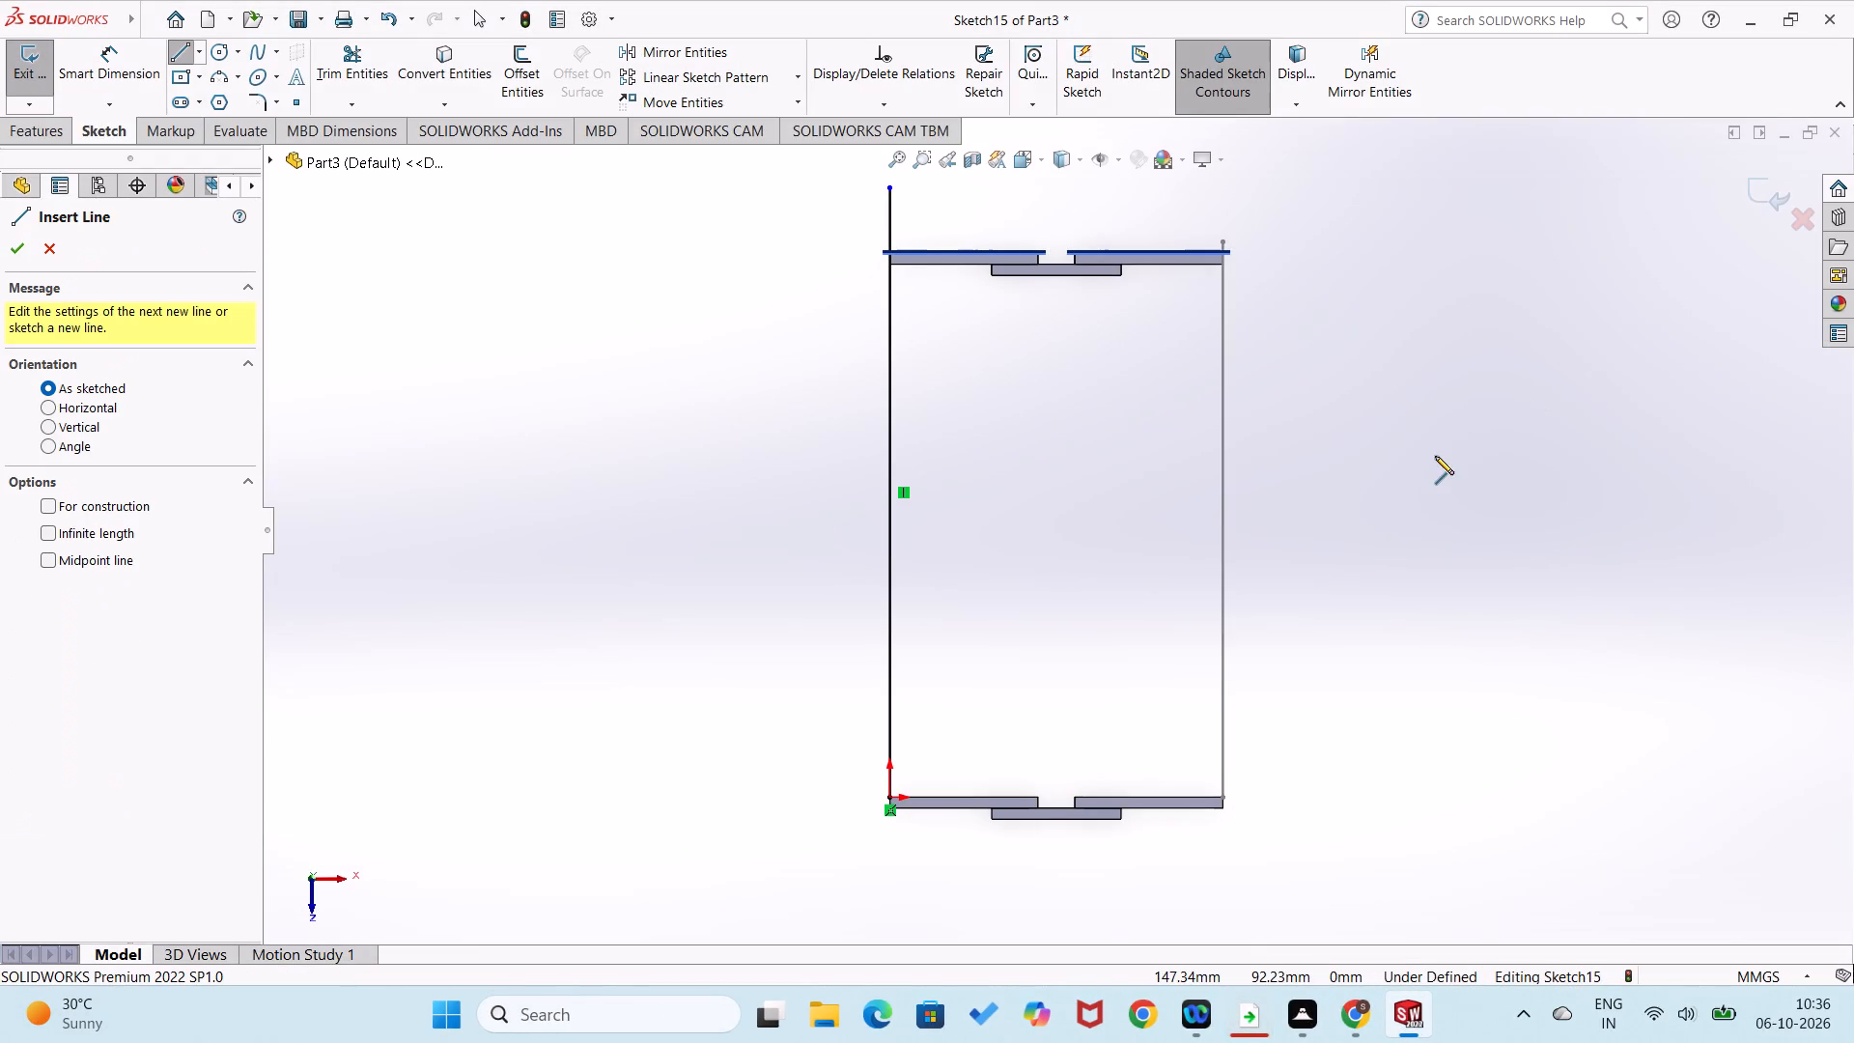
right_drag(1480, 437, 1401, 549)
right_drag(1469, 612, 1369, 637)
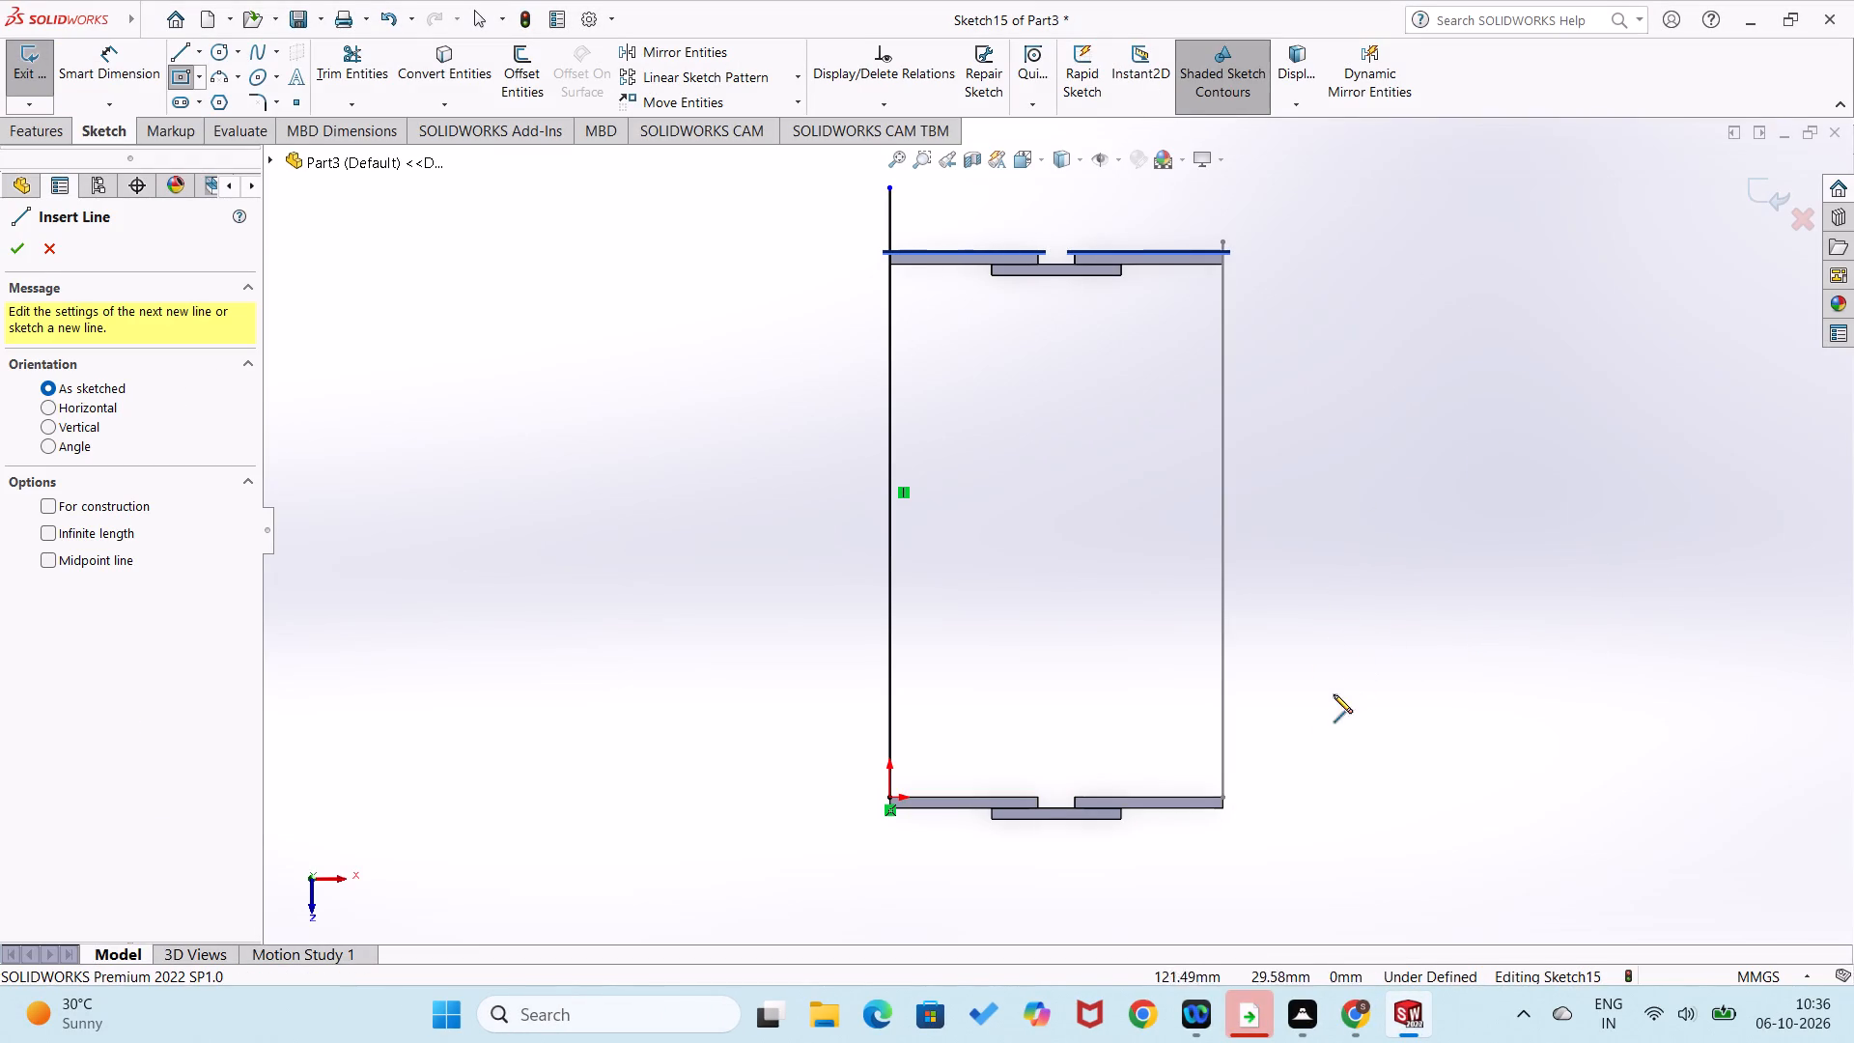
click(1220, 811)
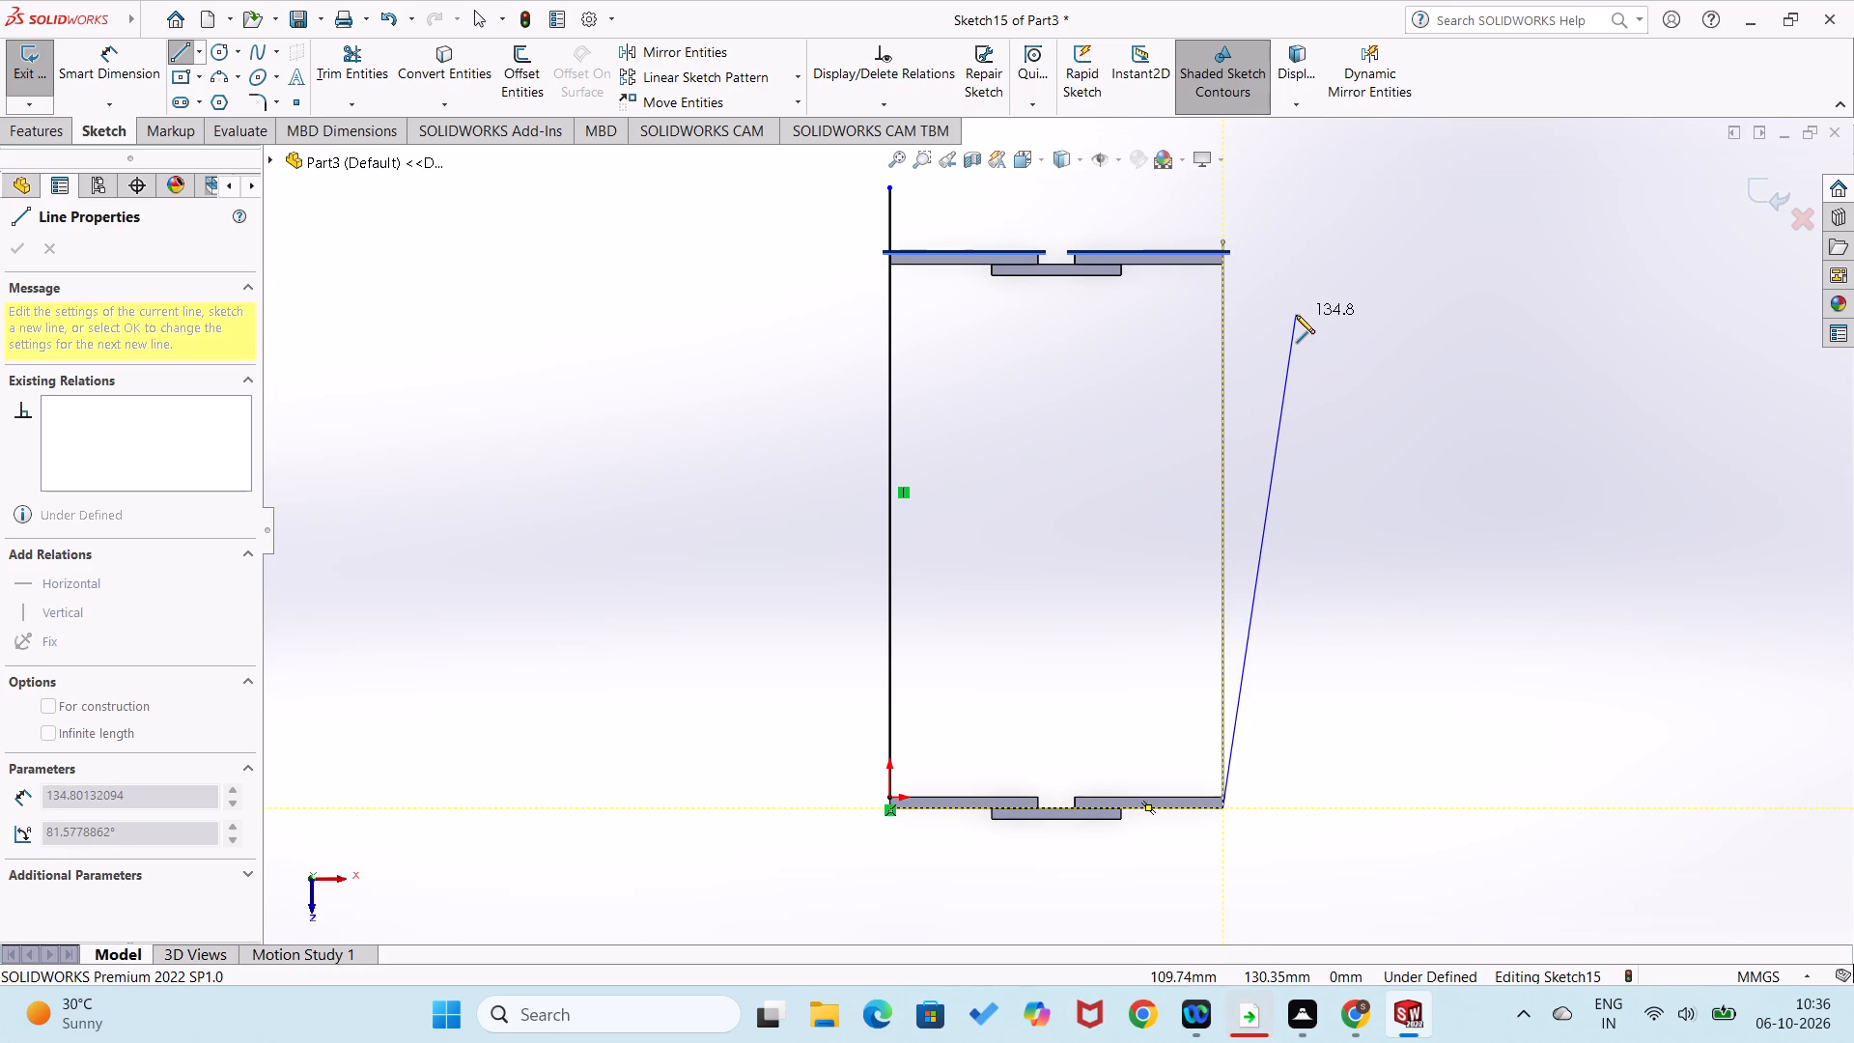
click(1218, 186)
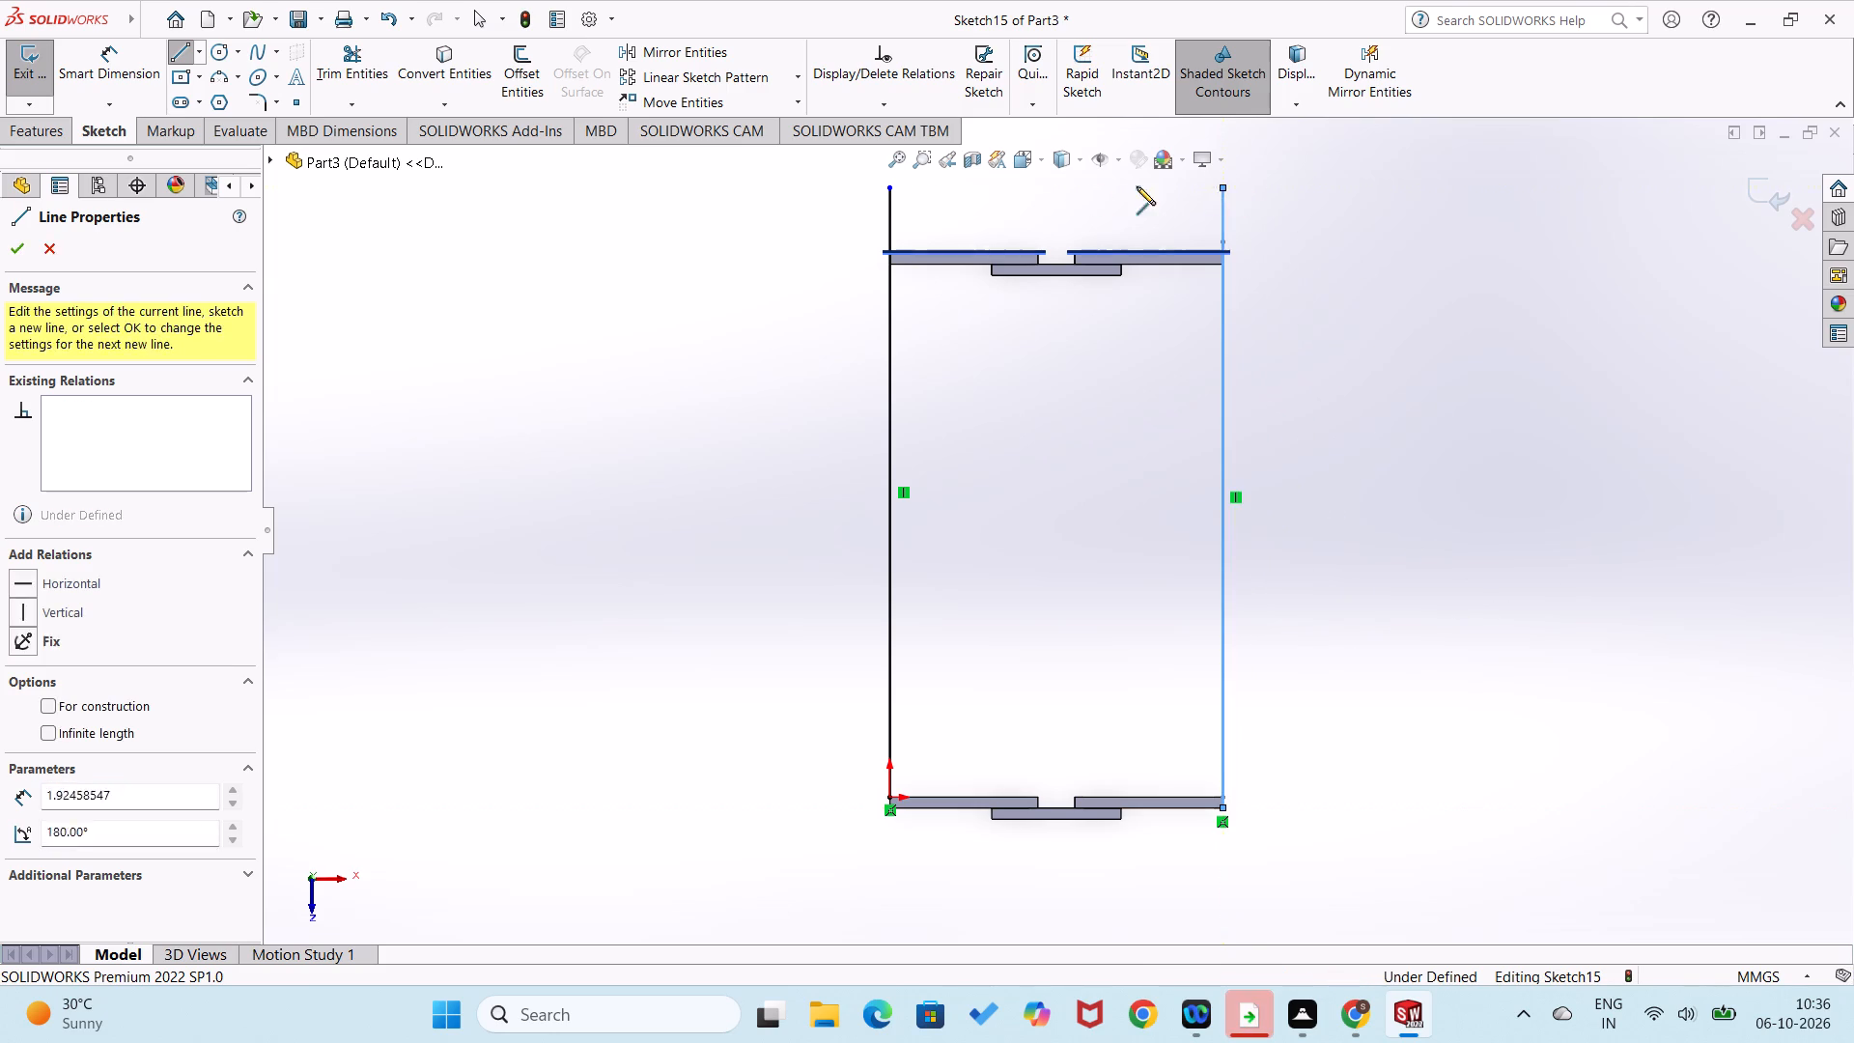
click(886, 186)
right_drag(819, 353, 816, 175)
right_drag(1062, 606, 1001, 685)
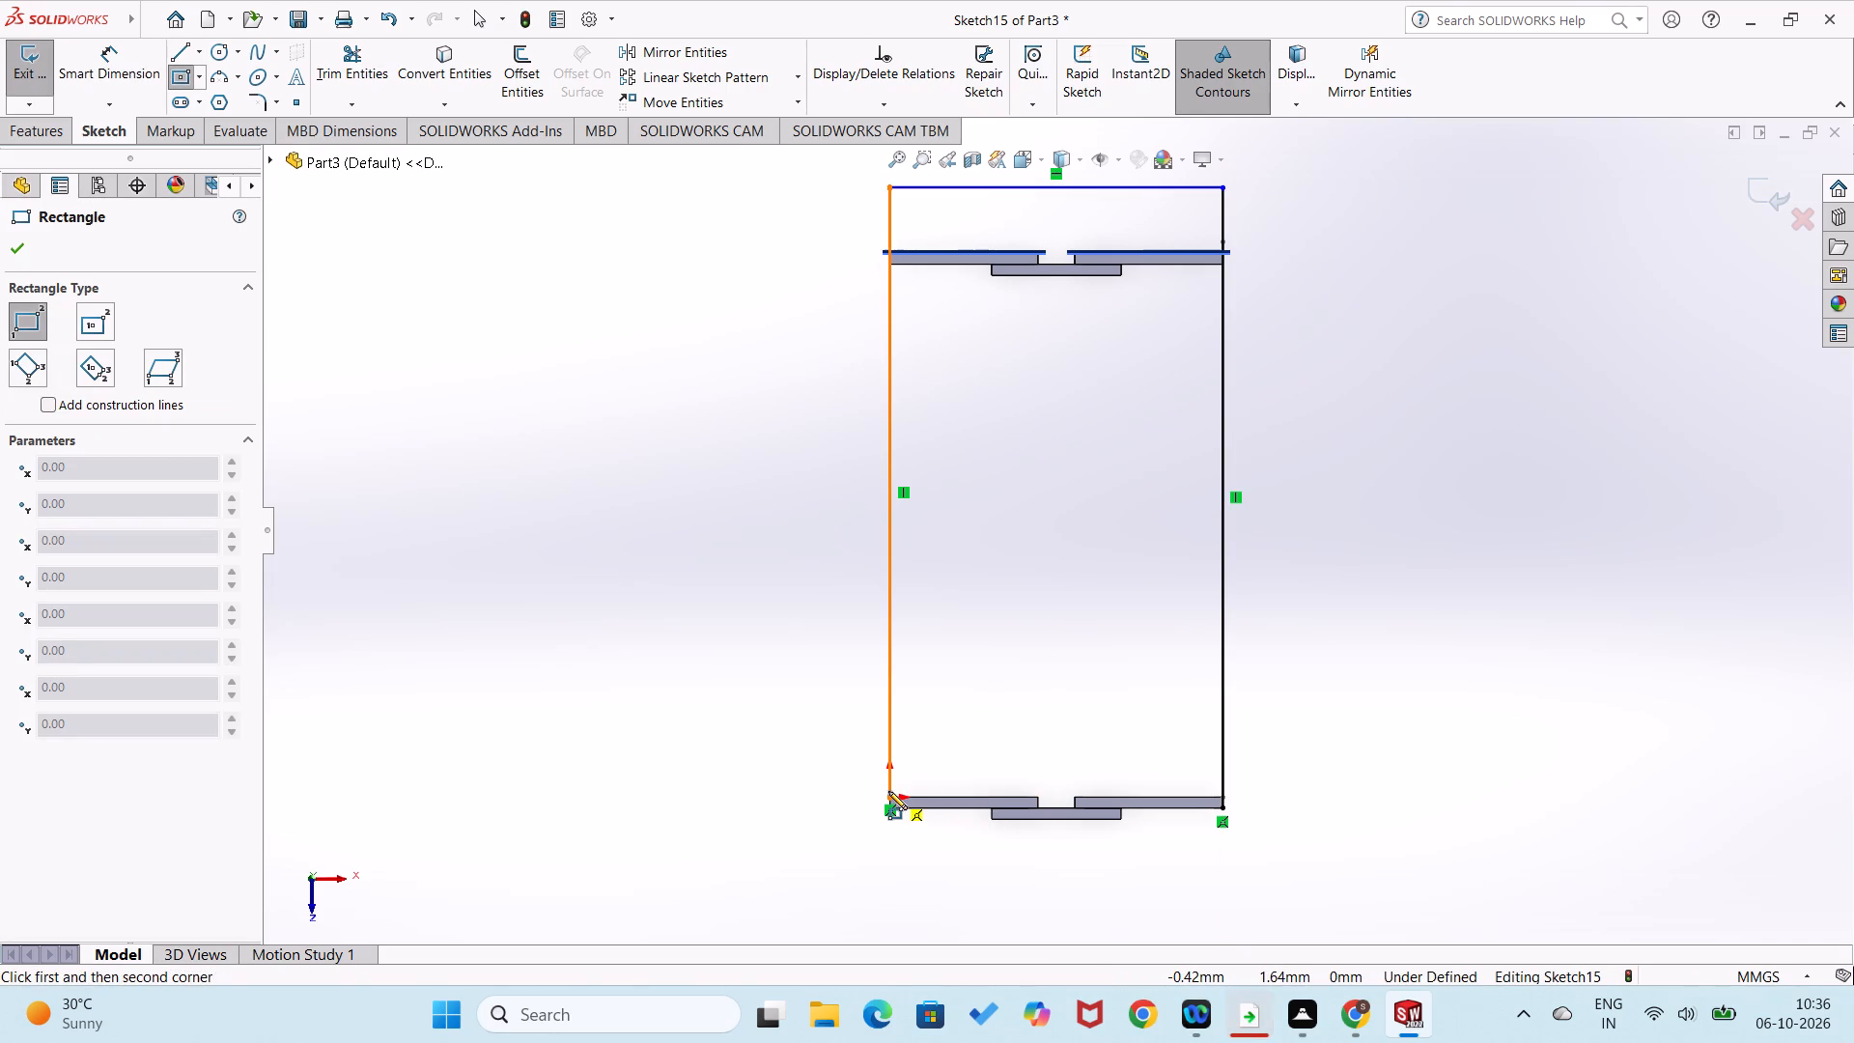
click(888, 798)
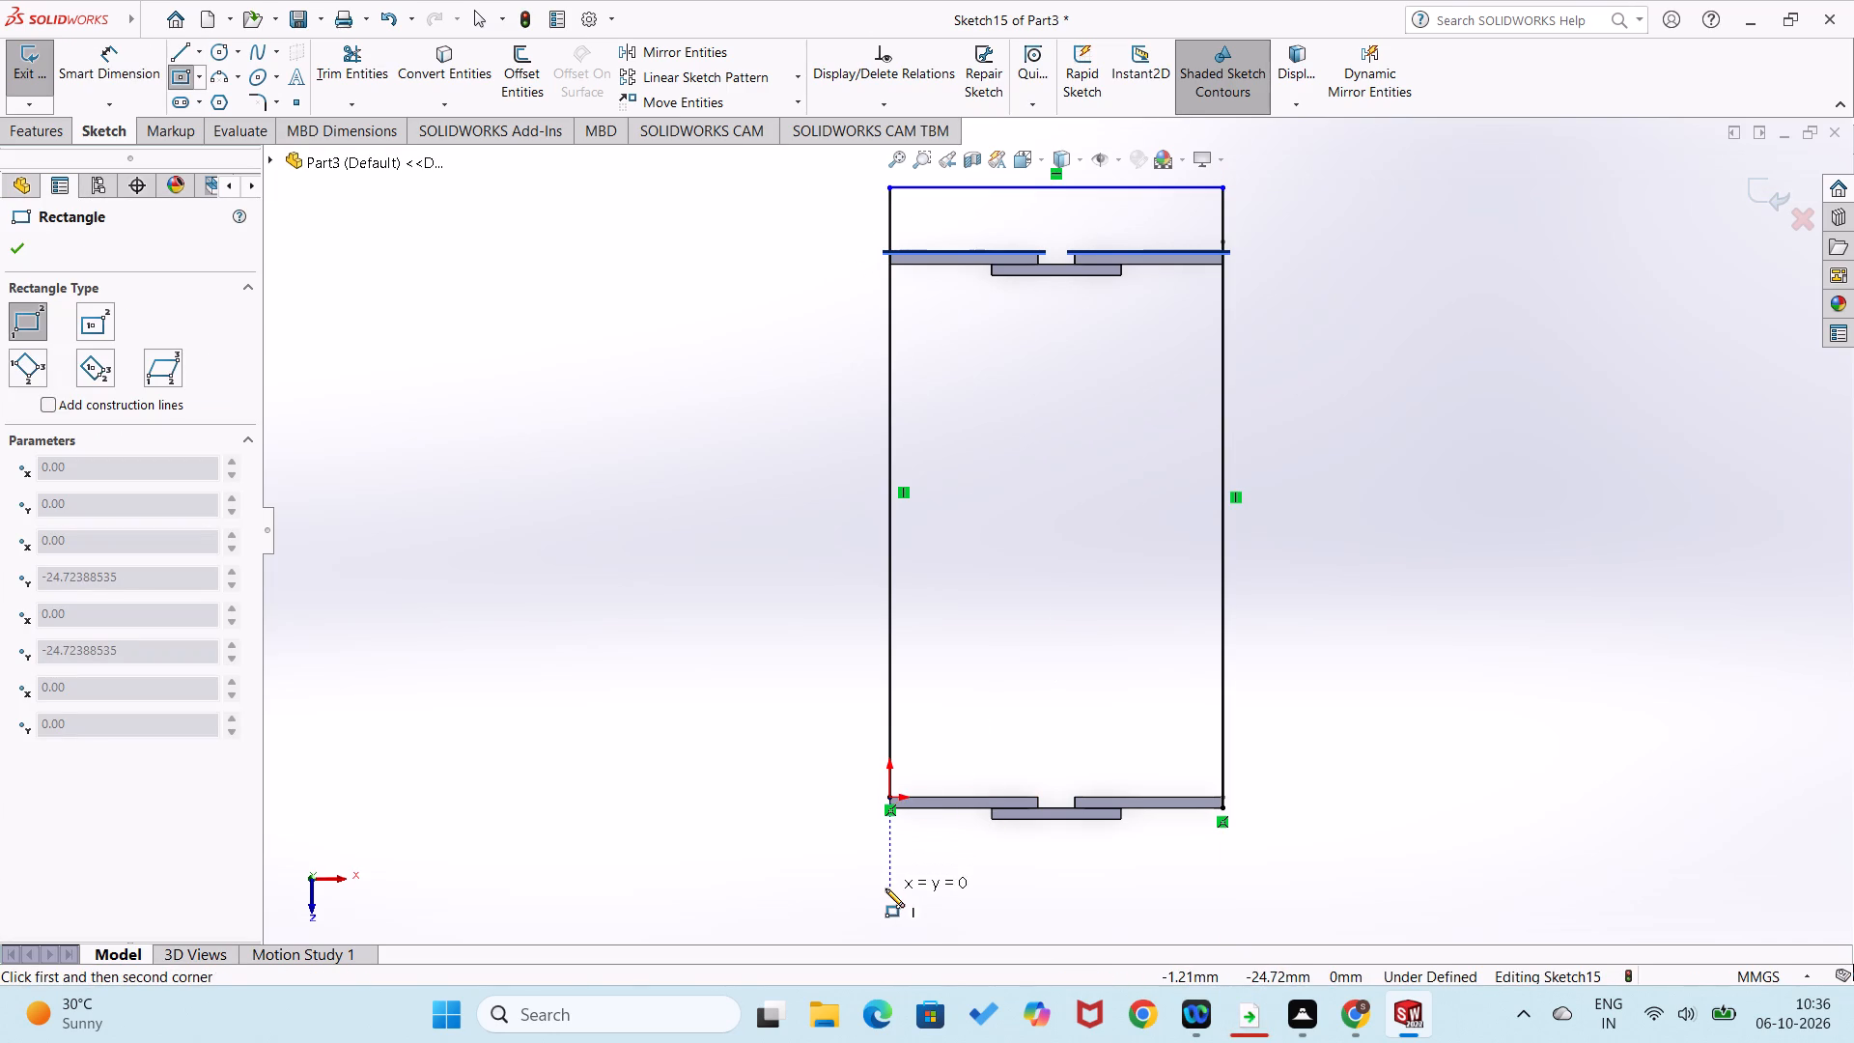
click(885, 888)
Close the profile in front with lines from the origin about 27 mm forward, across, and back to the opposite side line.
right_drag(822, 773, 682, 756)
click(886, 797)
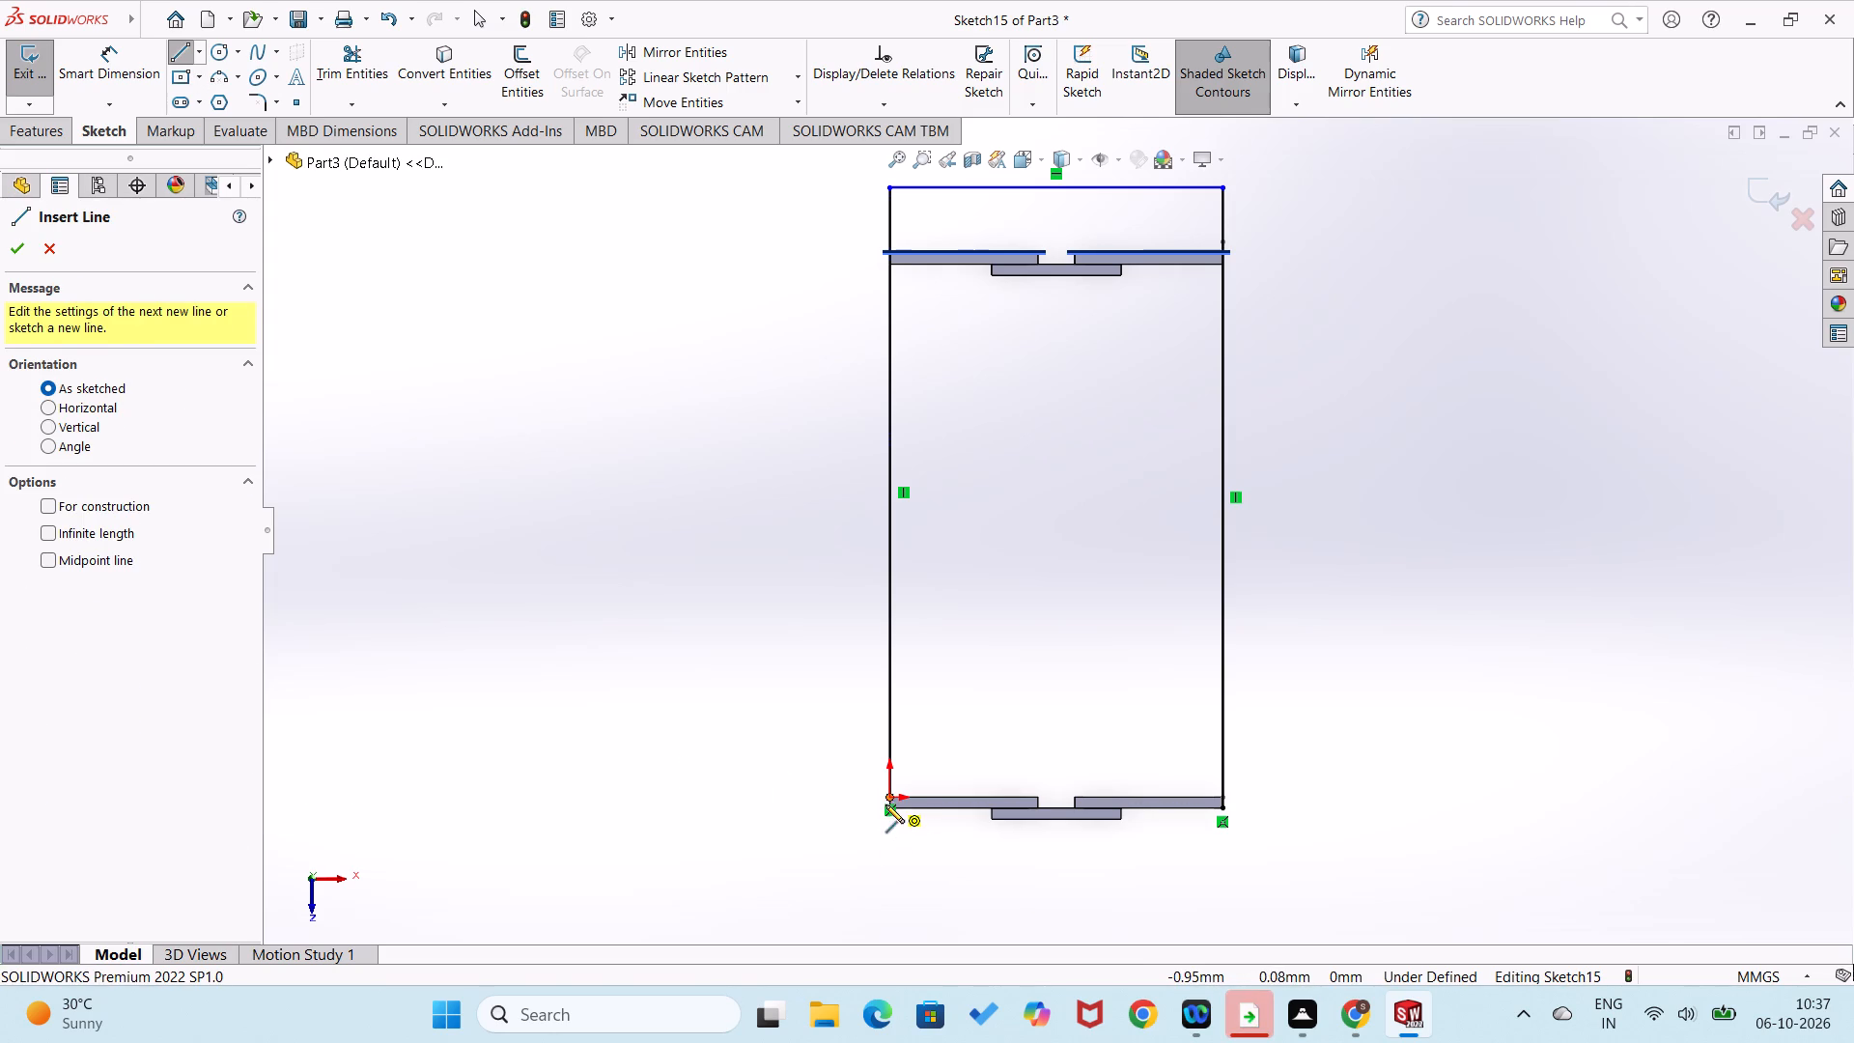
click(889, 897)
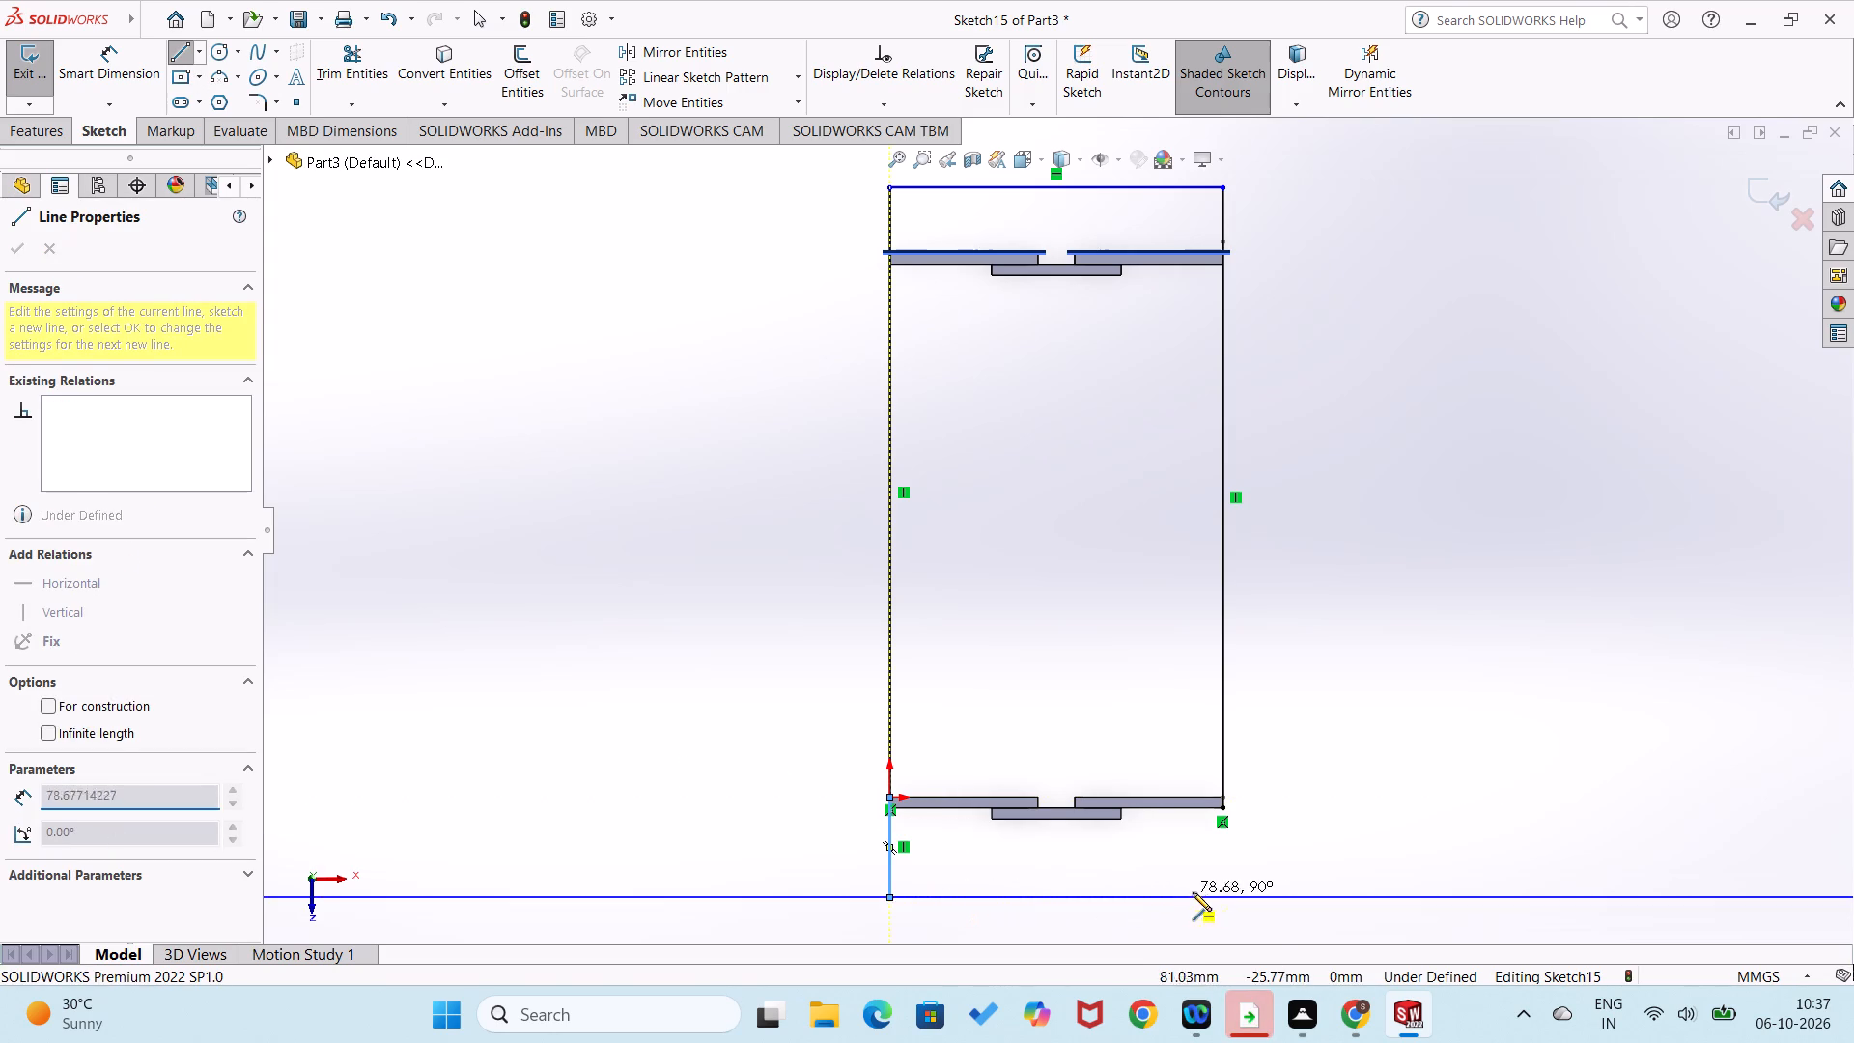
click(1223, 898)
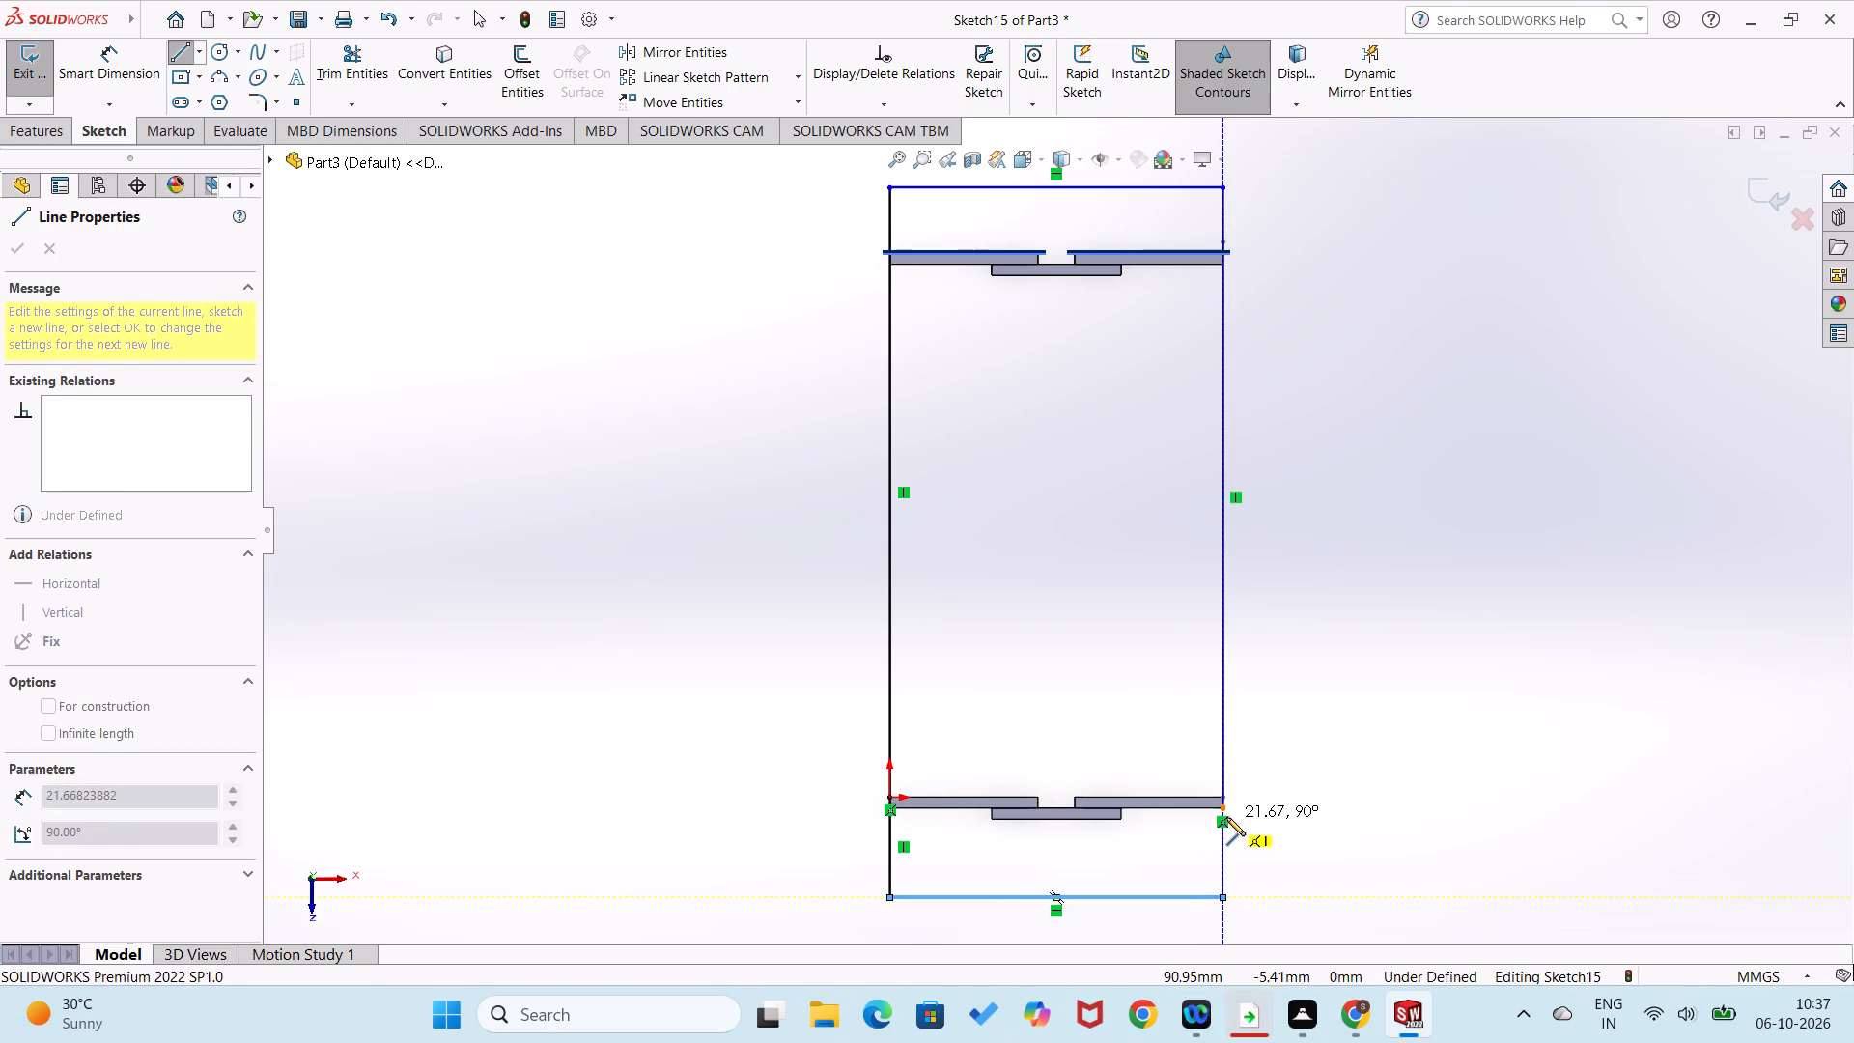
click(1223, 810)
Dimension the front side-line segment ahead of the origin to 18 mm.
right_drag(1352, 839, 1309, 661)
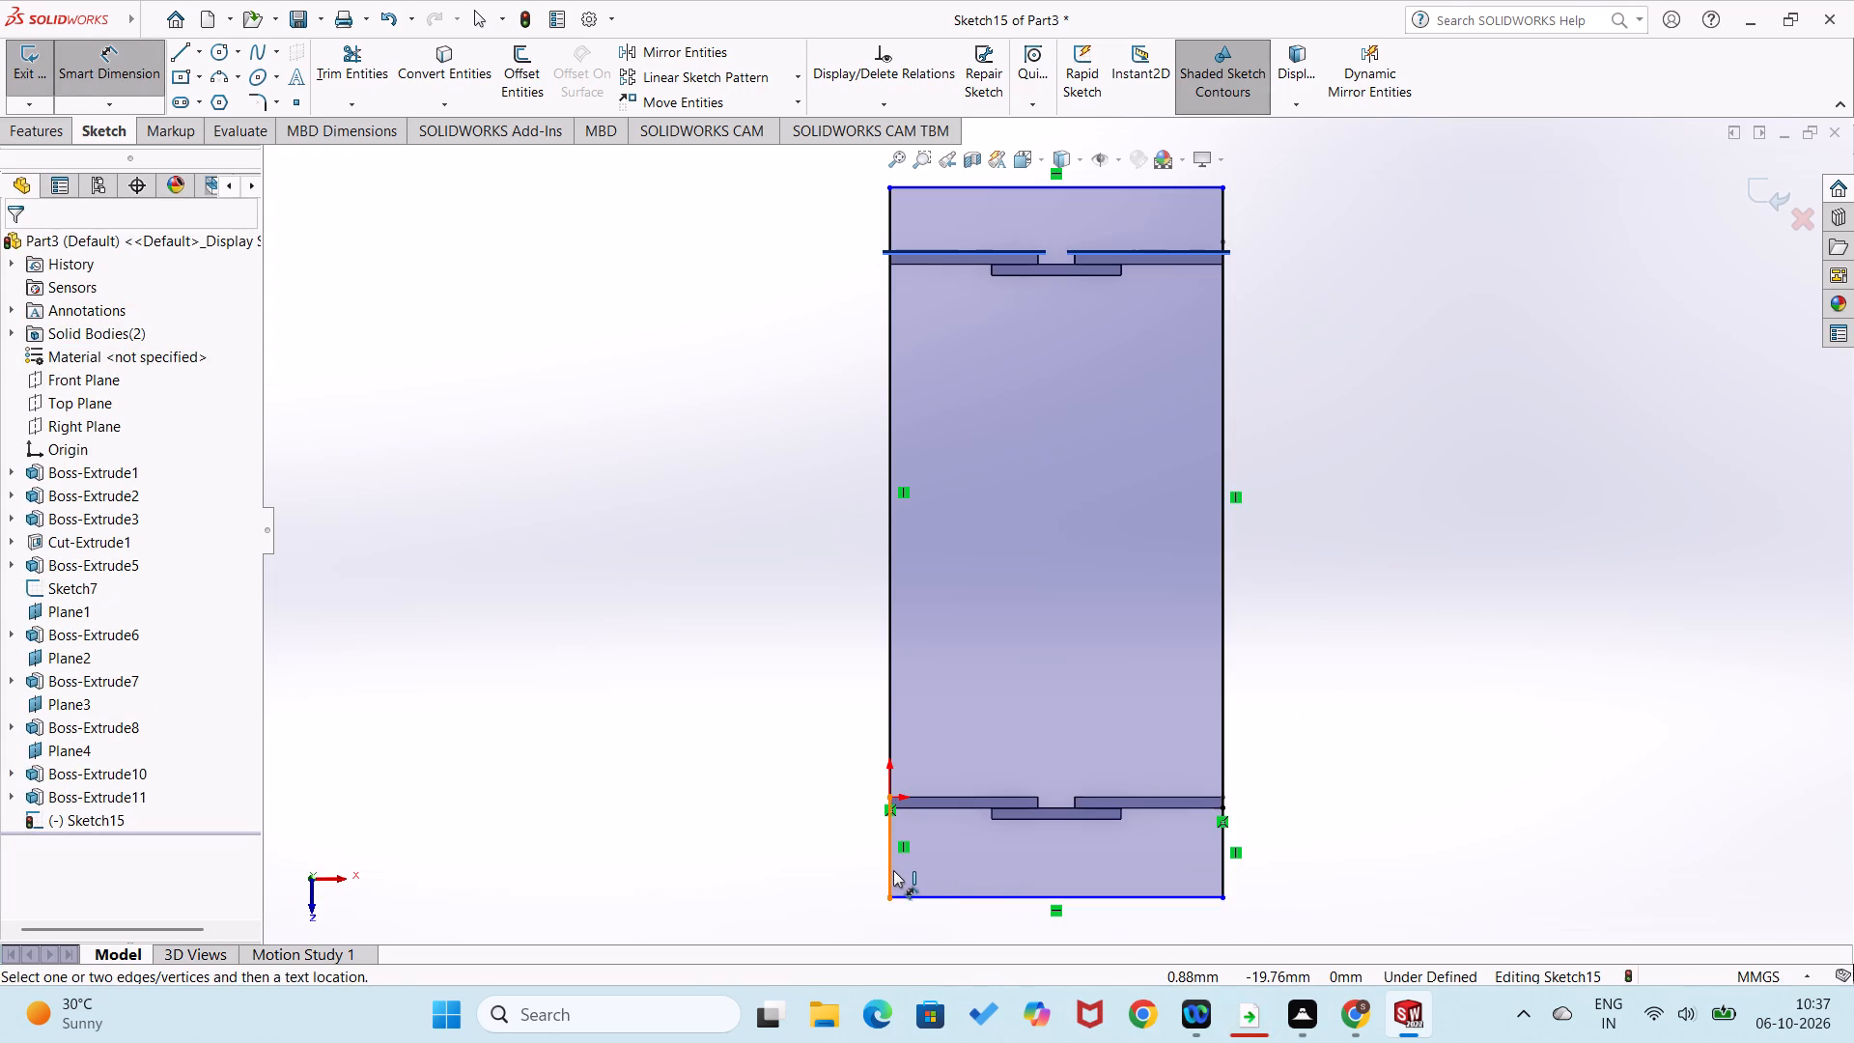
click(892, 870)
click(862, 866)
text(18)
key(Return)
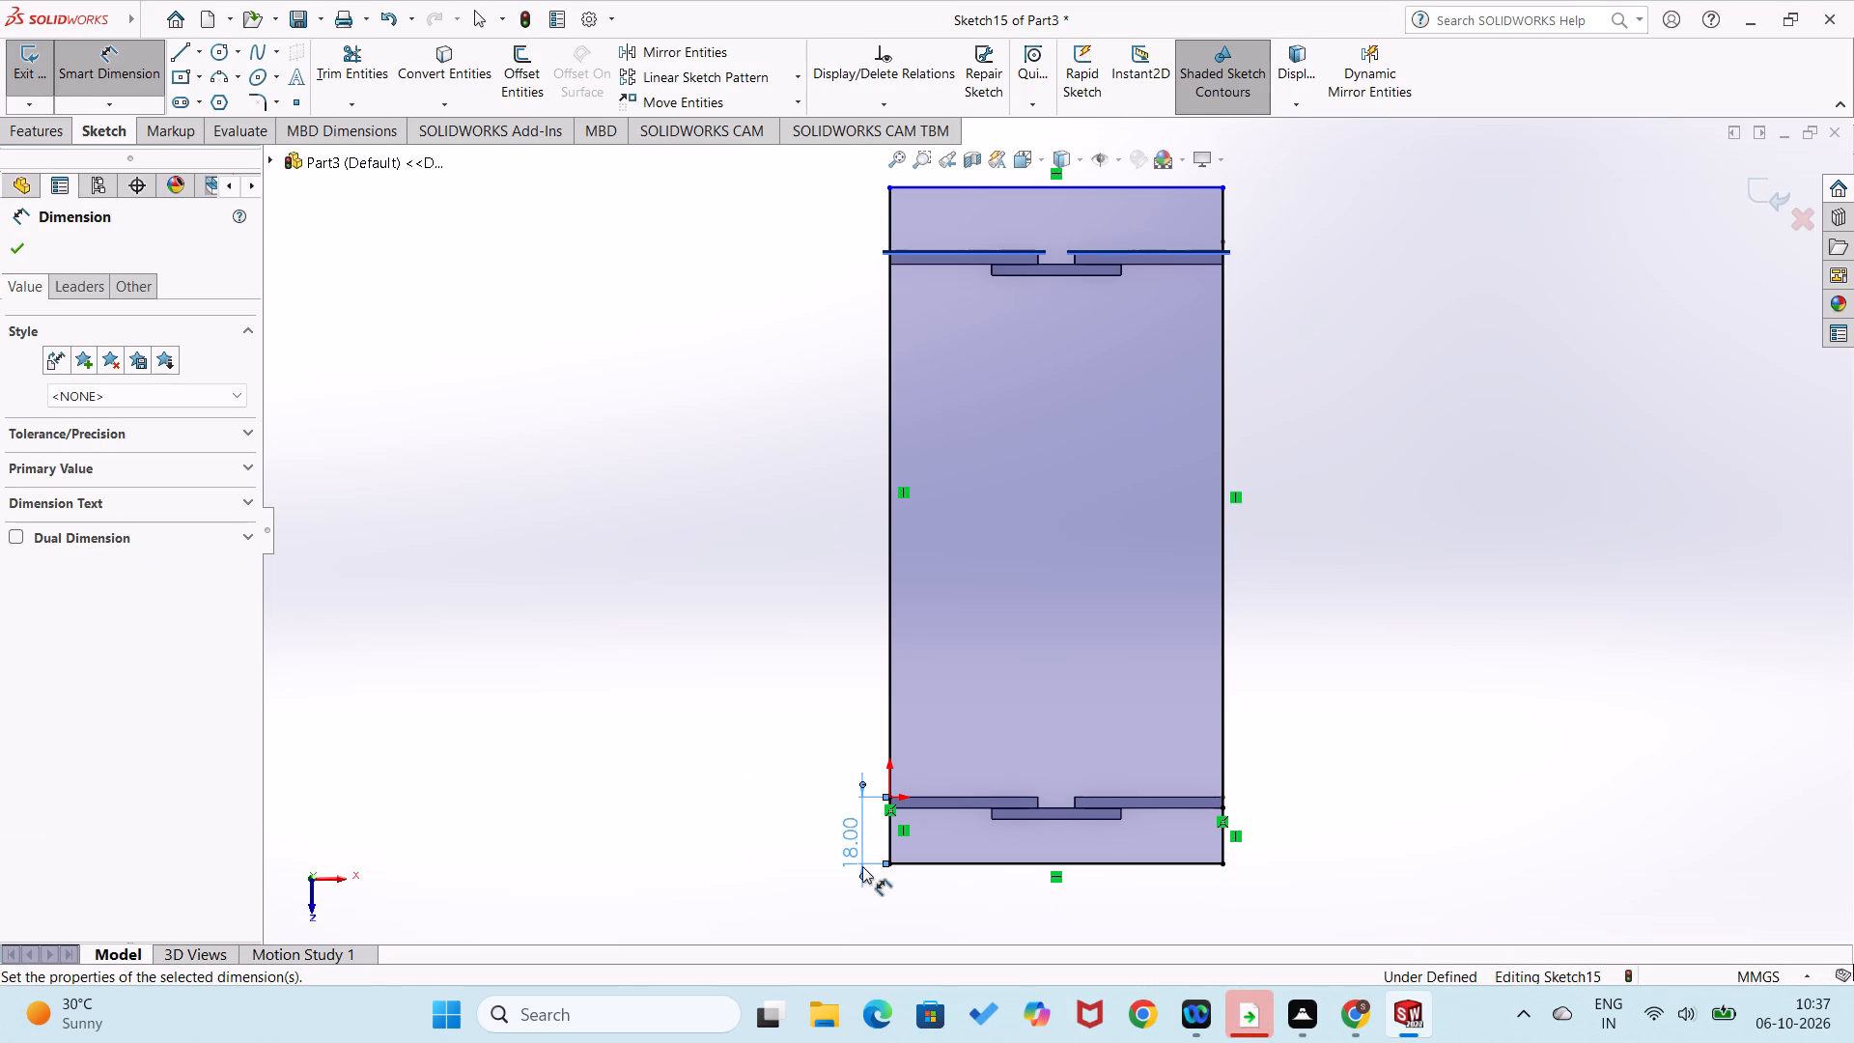
click(688, 648)
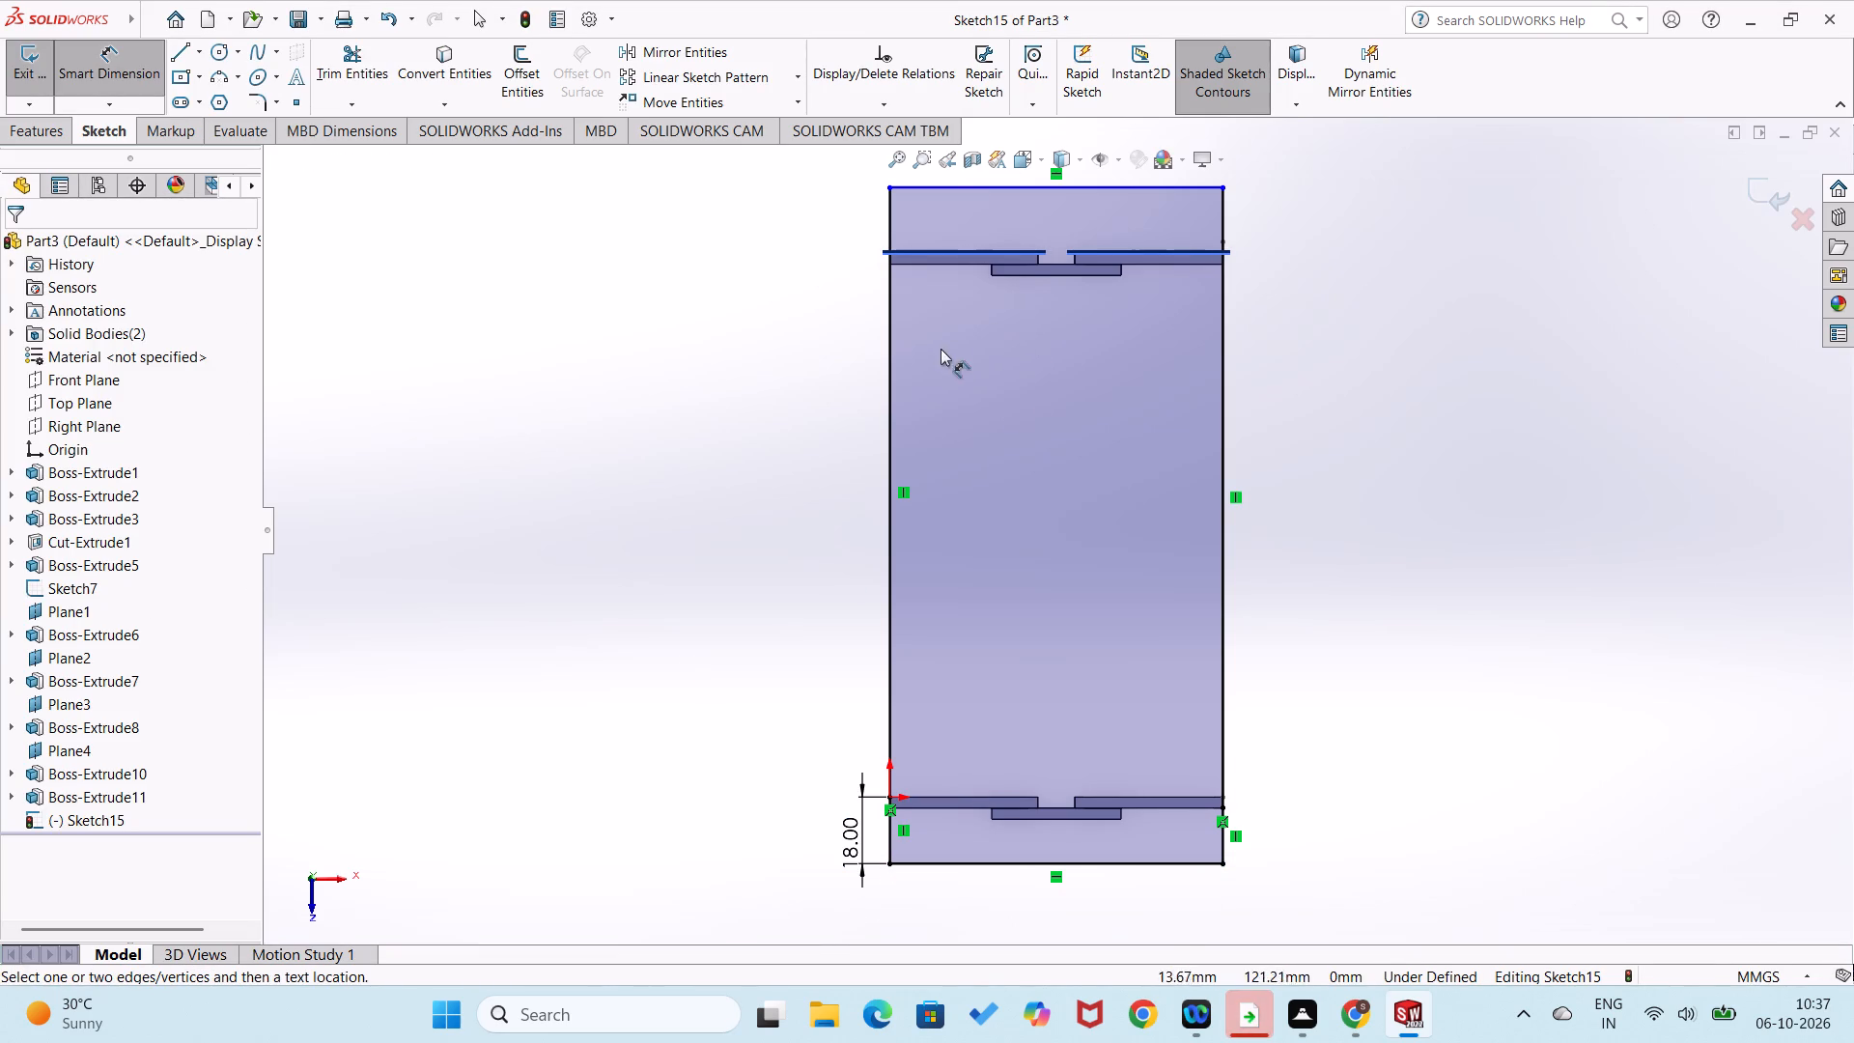
Dimension the long side line from the origin to the rear edge to 162 mm.
click(884, 383)
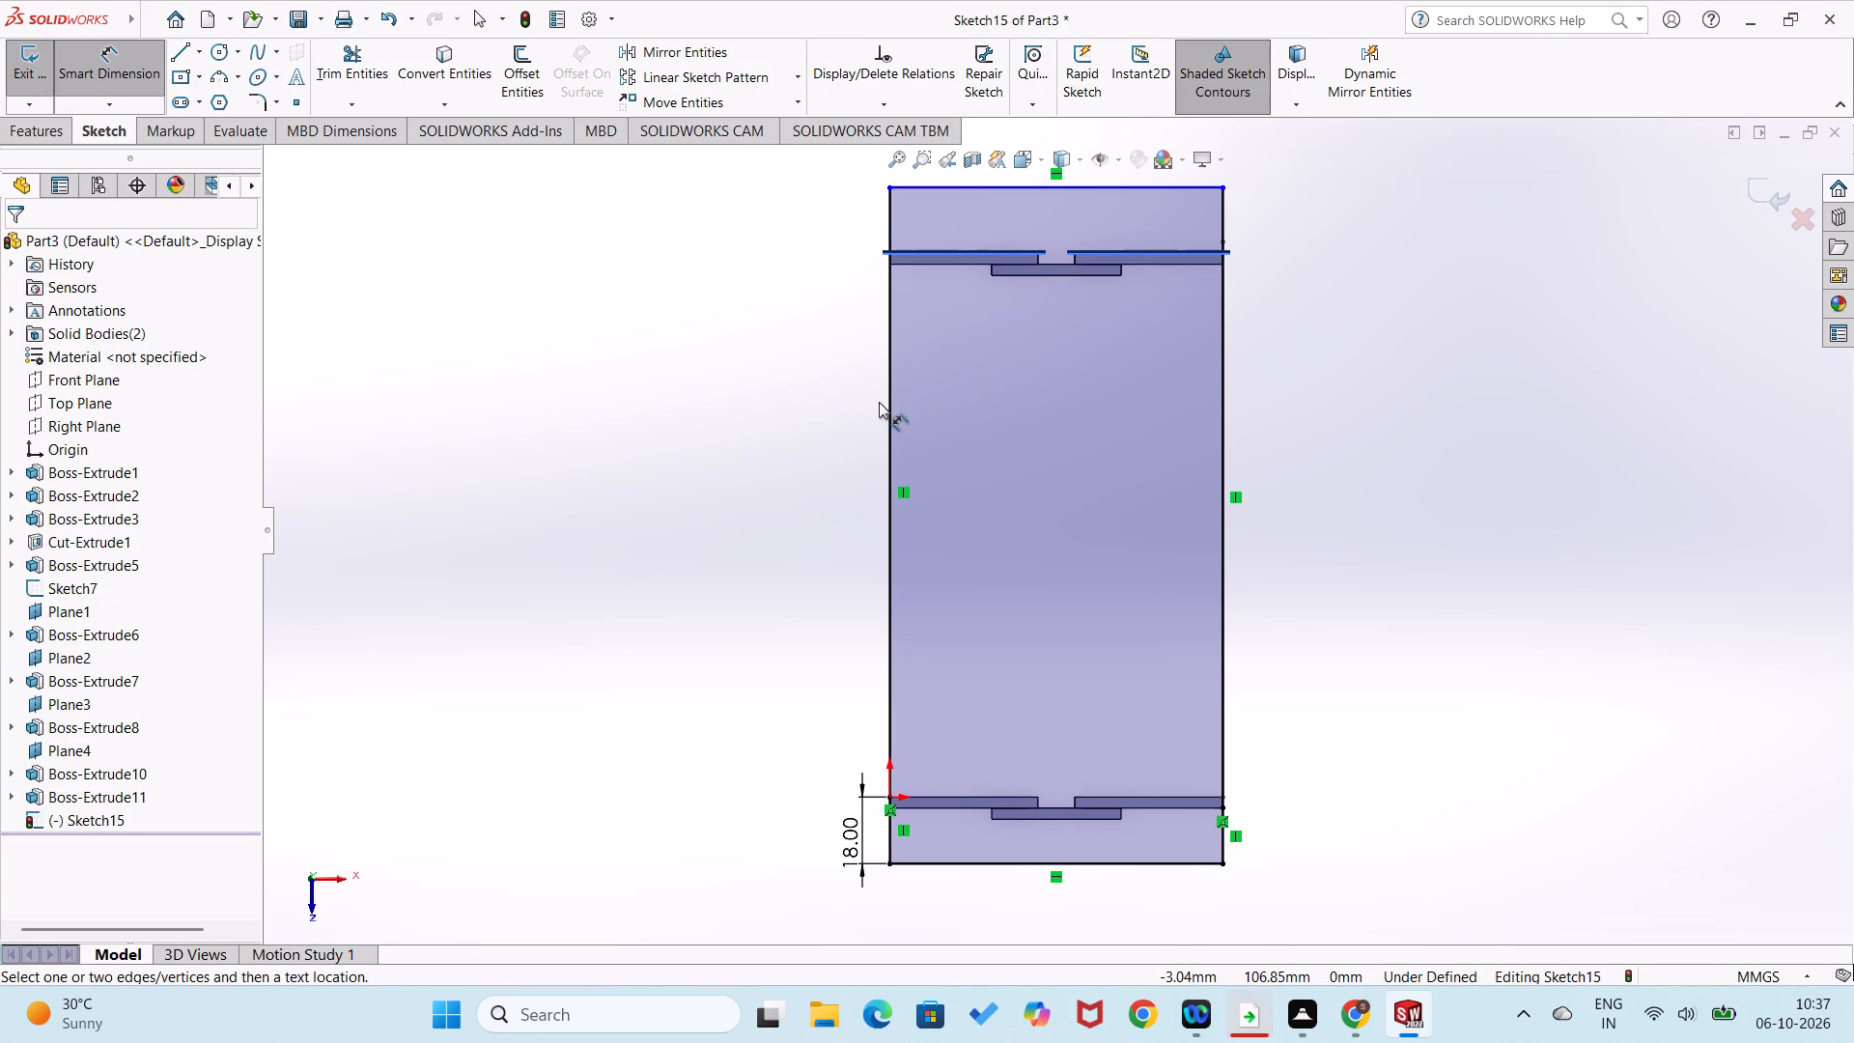
click(887, 403)
click(838, 406)
text(13)
key(BackSpace)
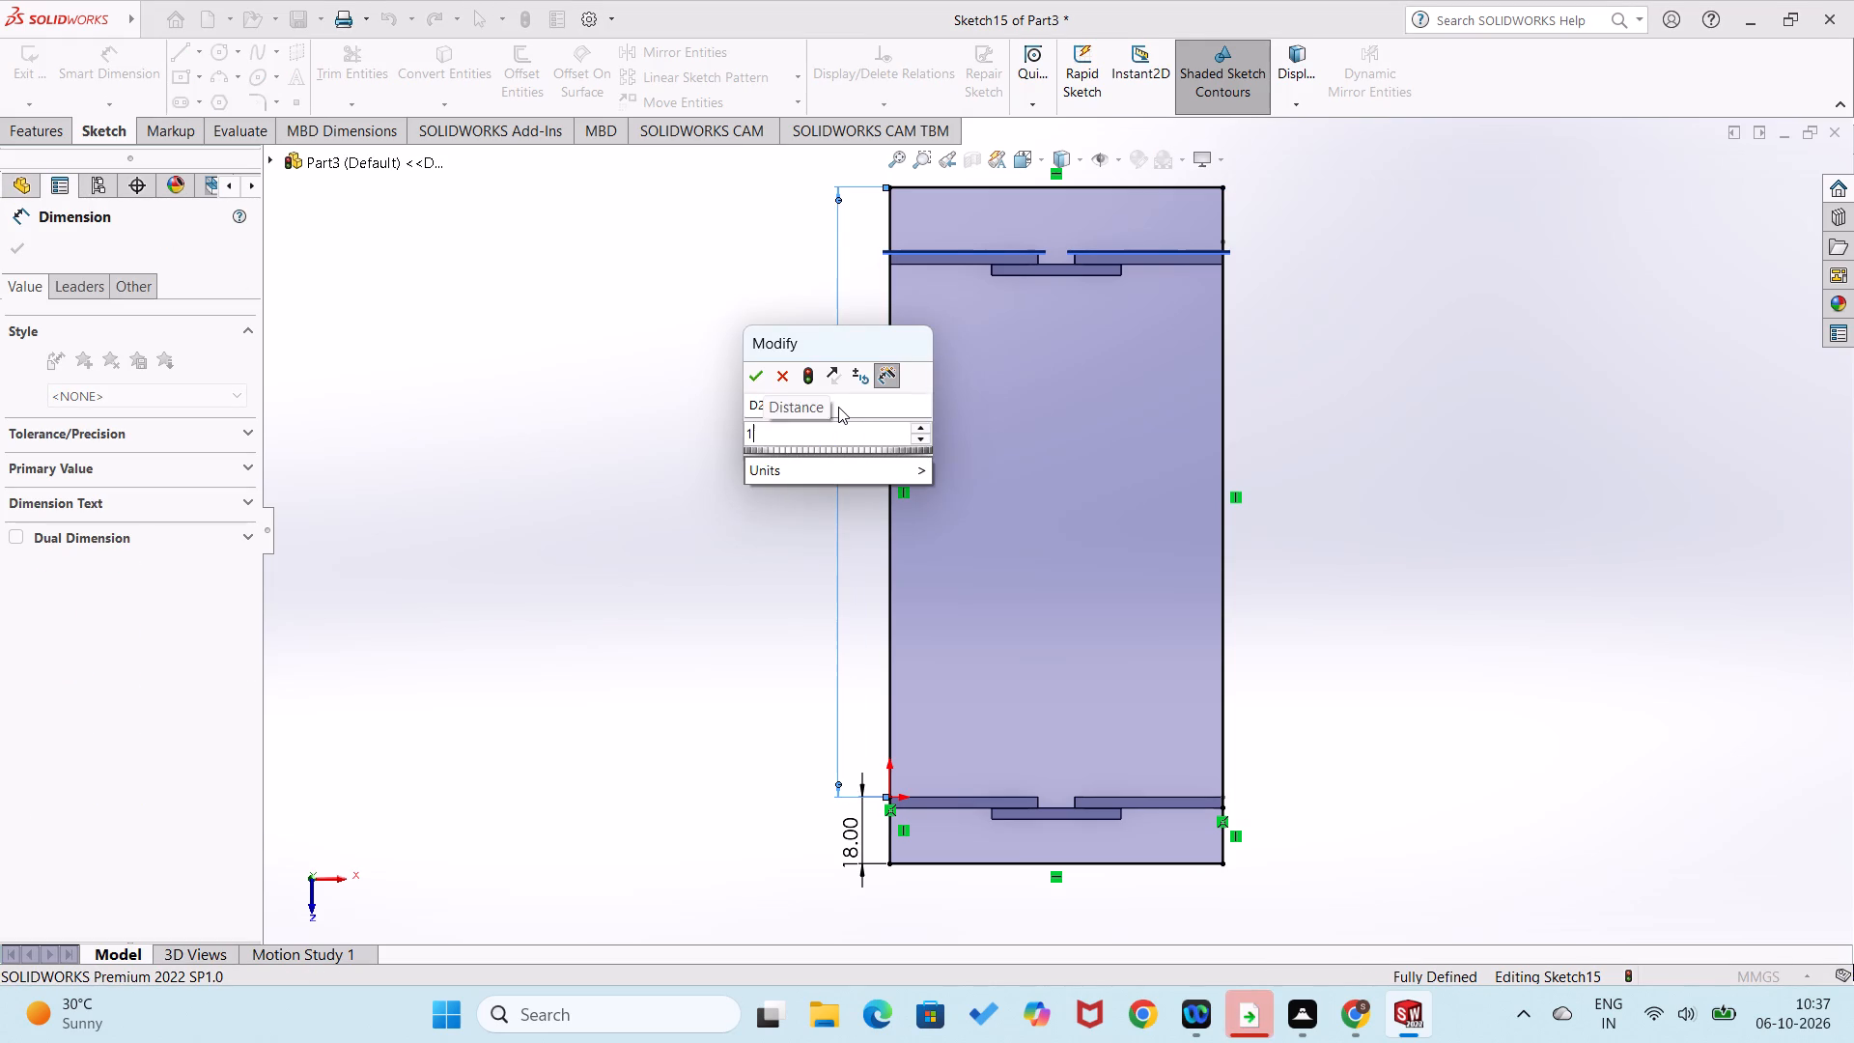
text(62)
key(Return)
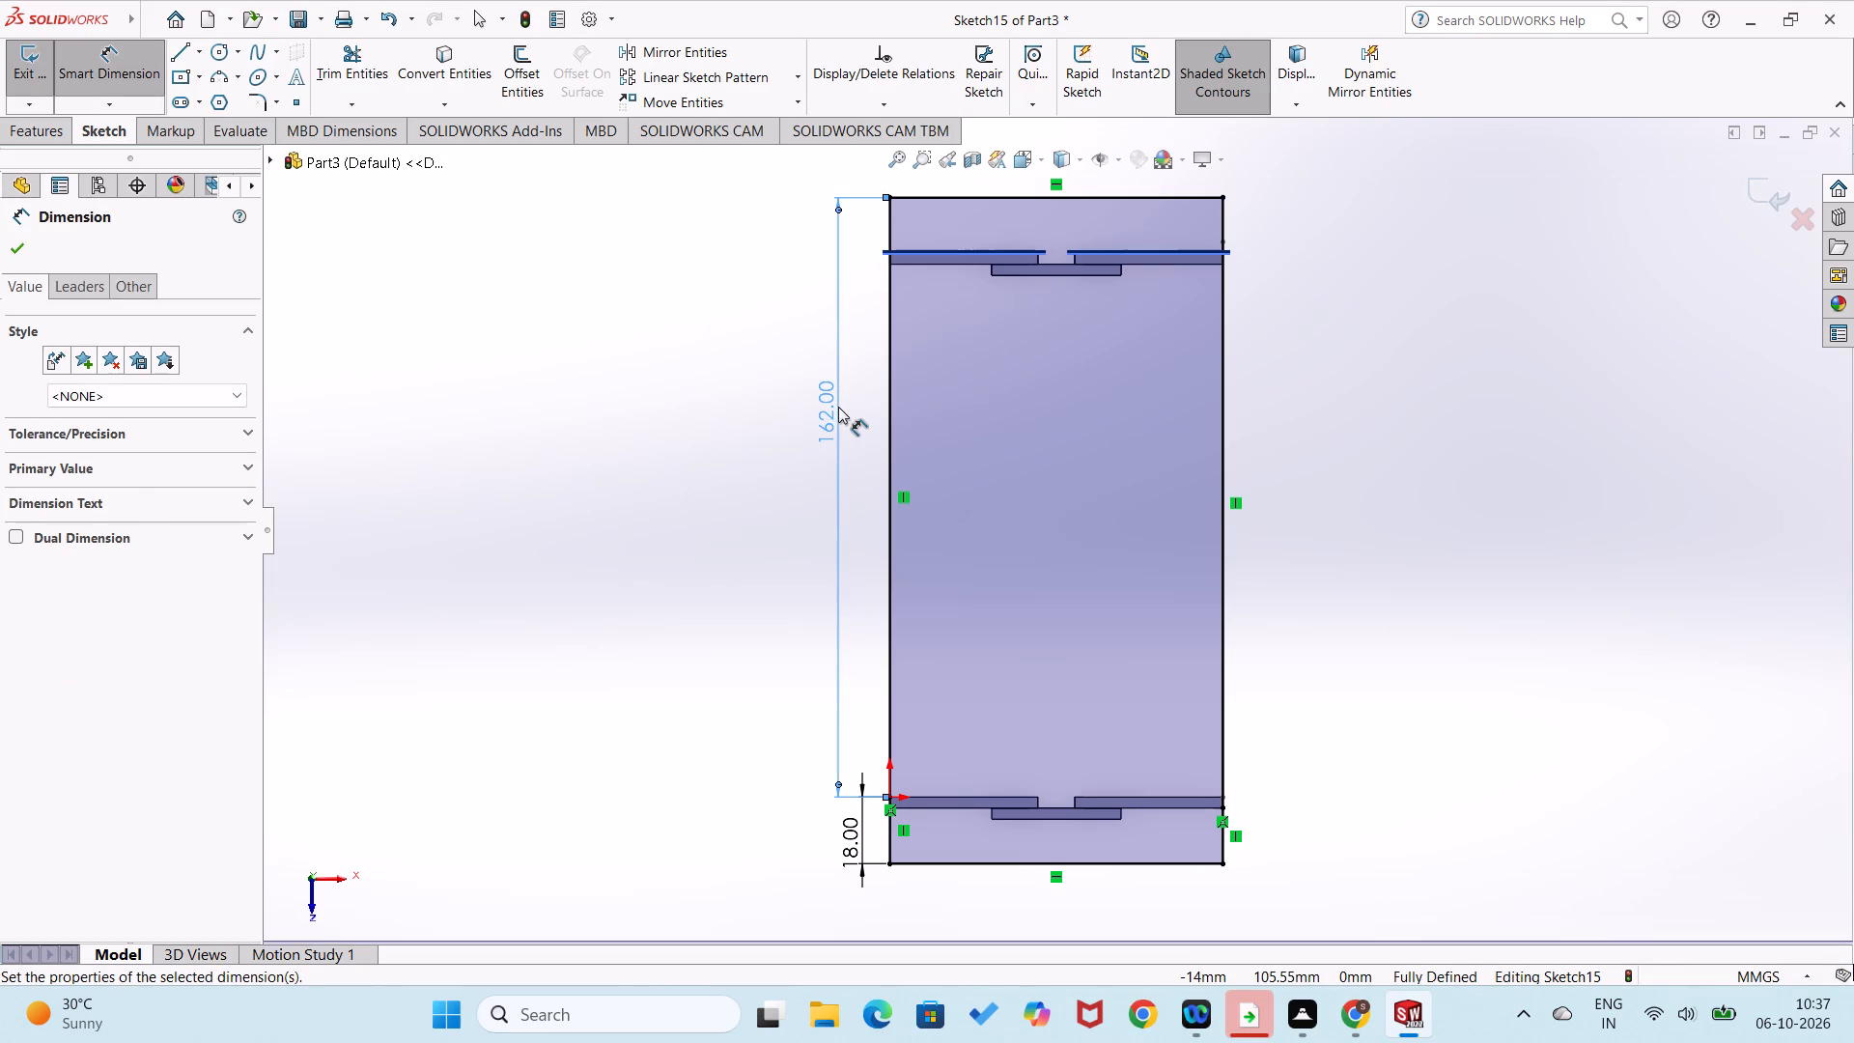
click(764, 409)
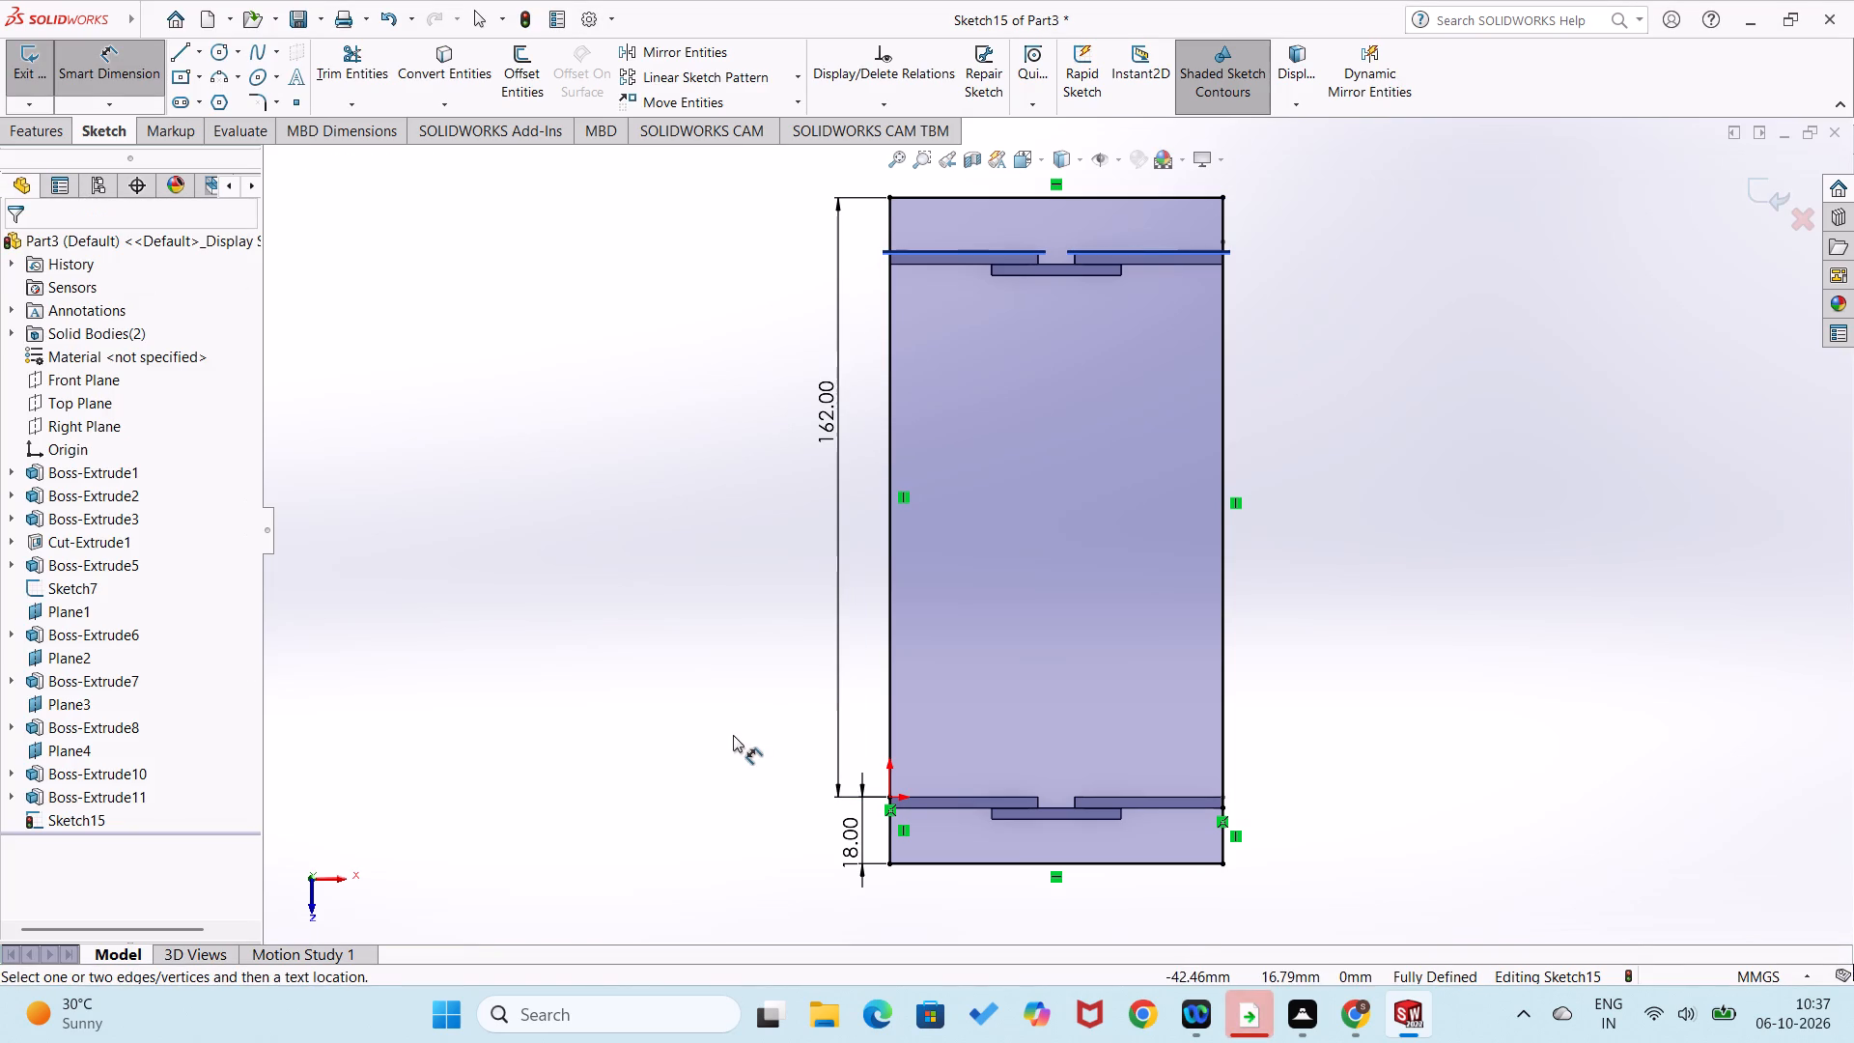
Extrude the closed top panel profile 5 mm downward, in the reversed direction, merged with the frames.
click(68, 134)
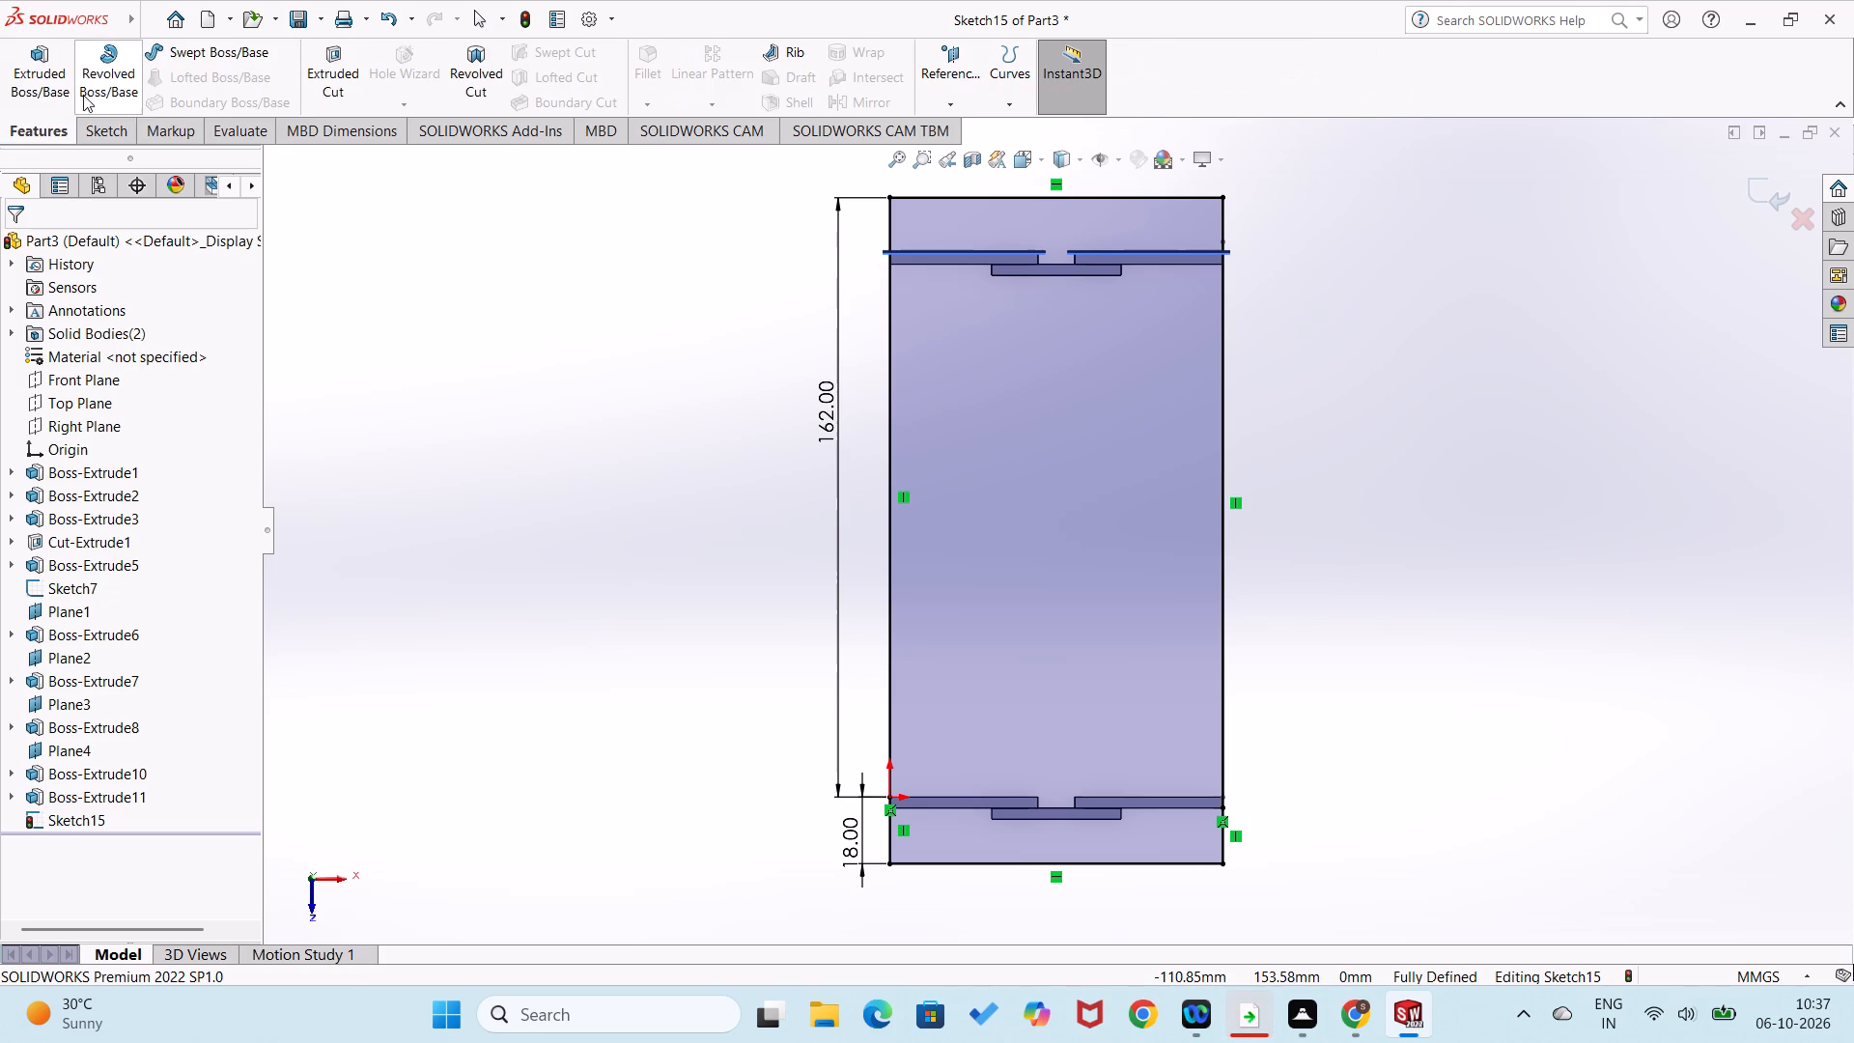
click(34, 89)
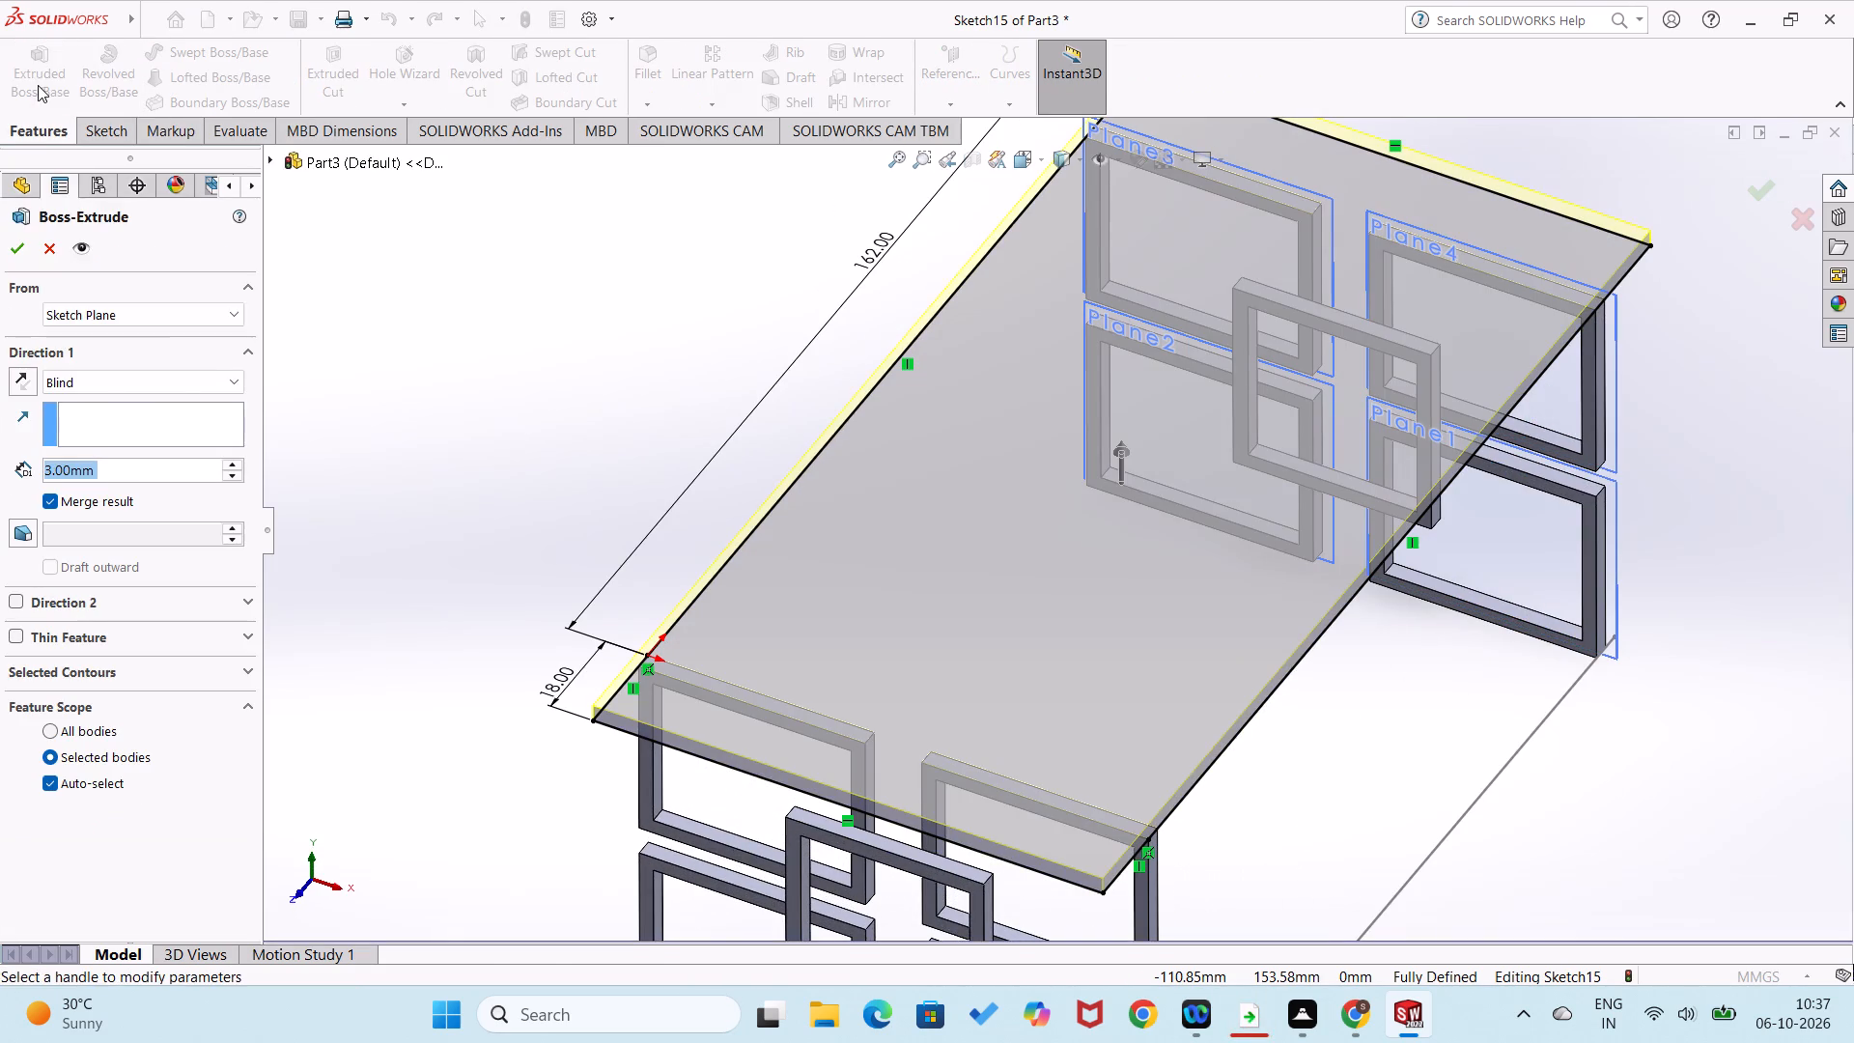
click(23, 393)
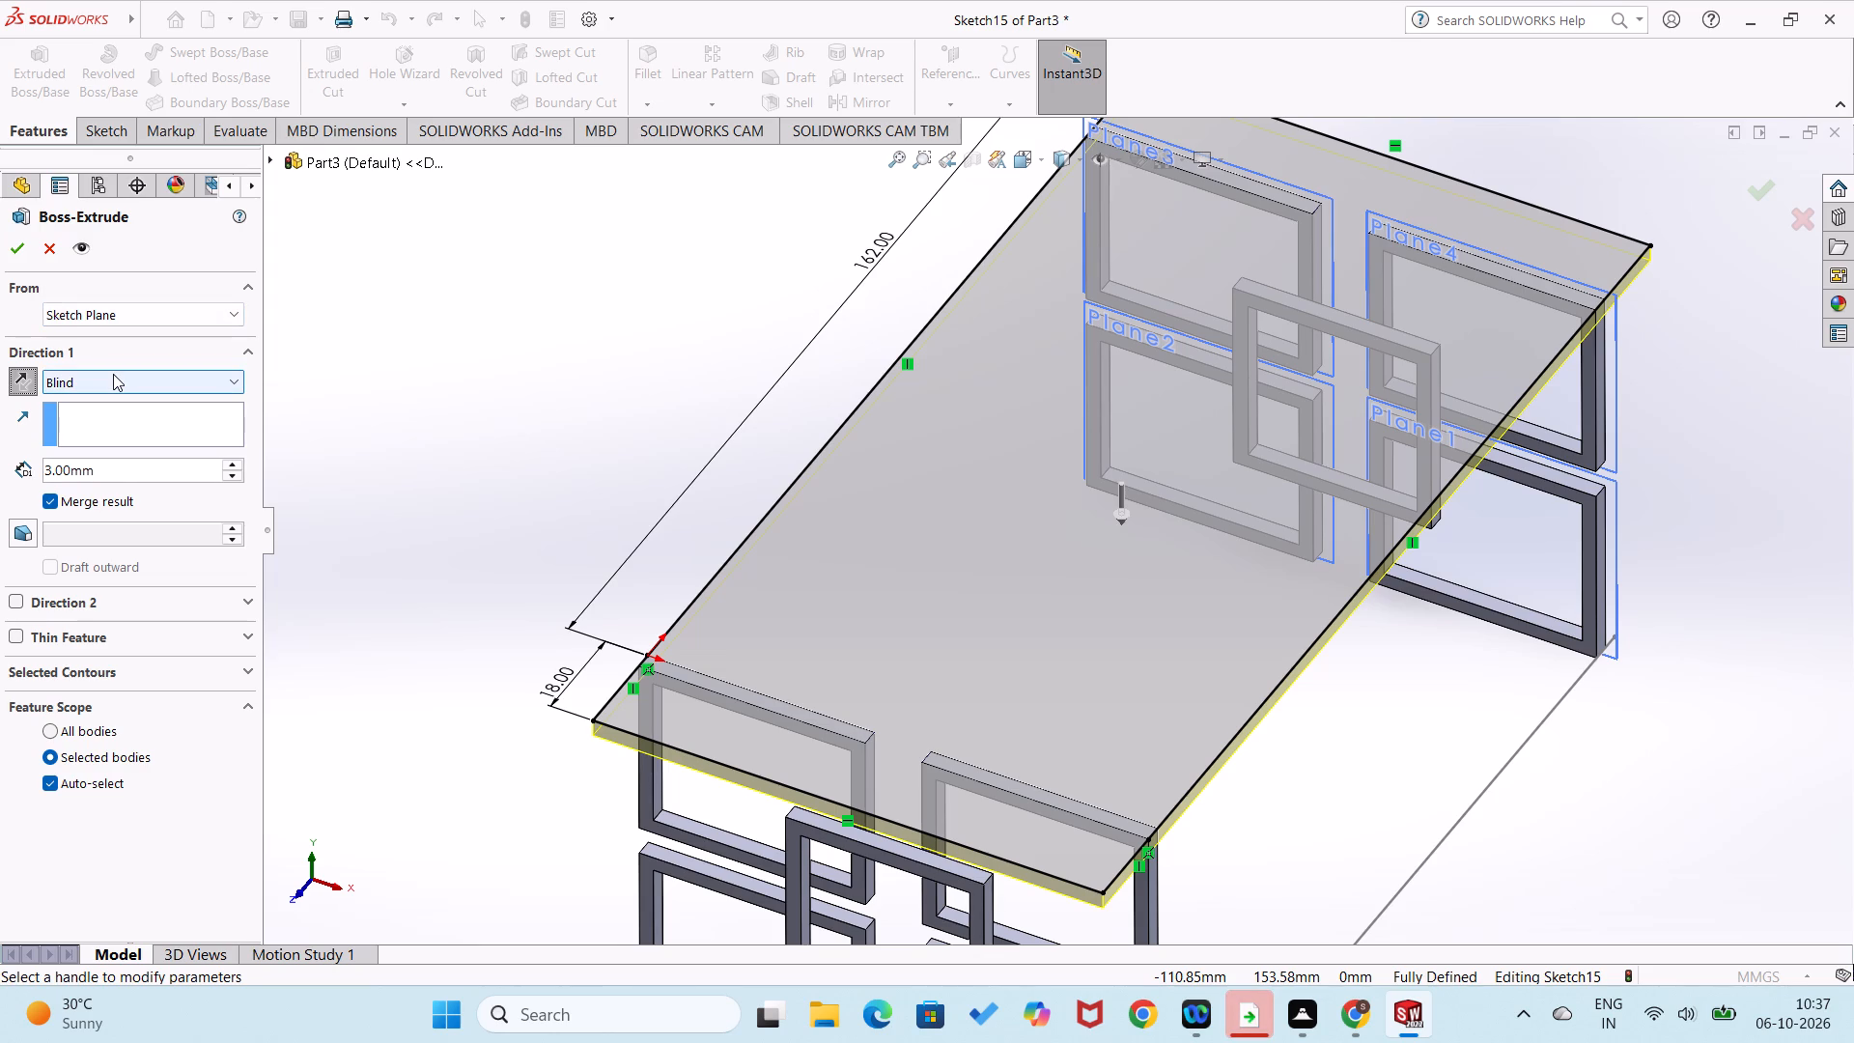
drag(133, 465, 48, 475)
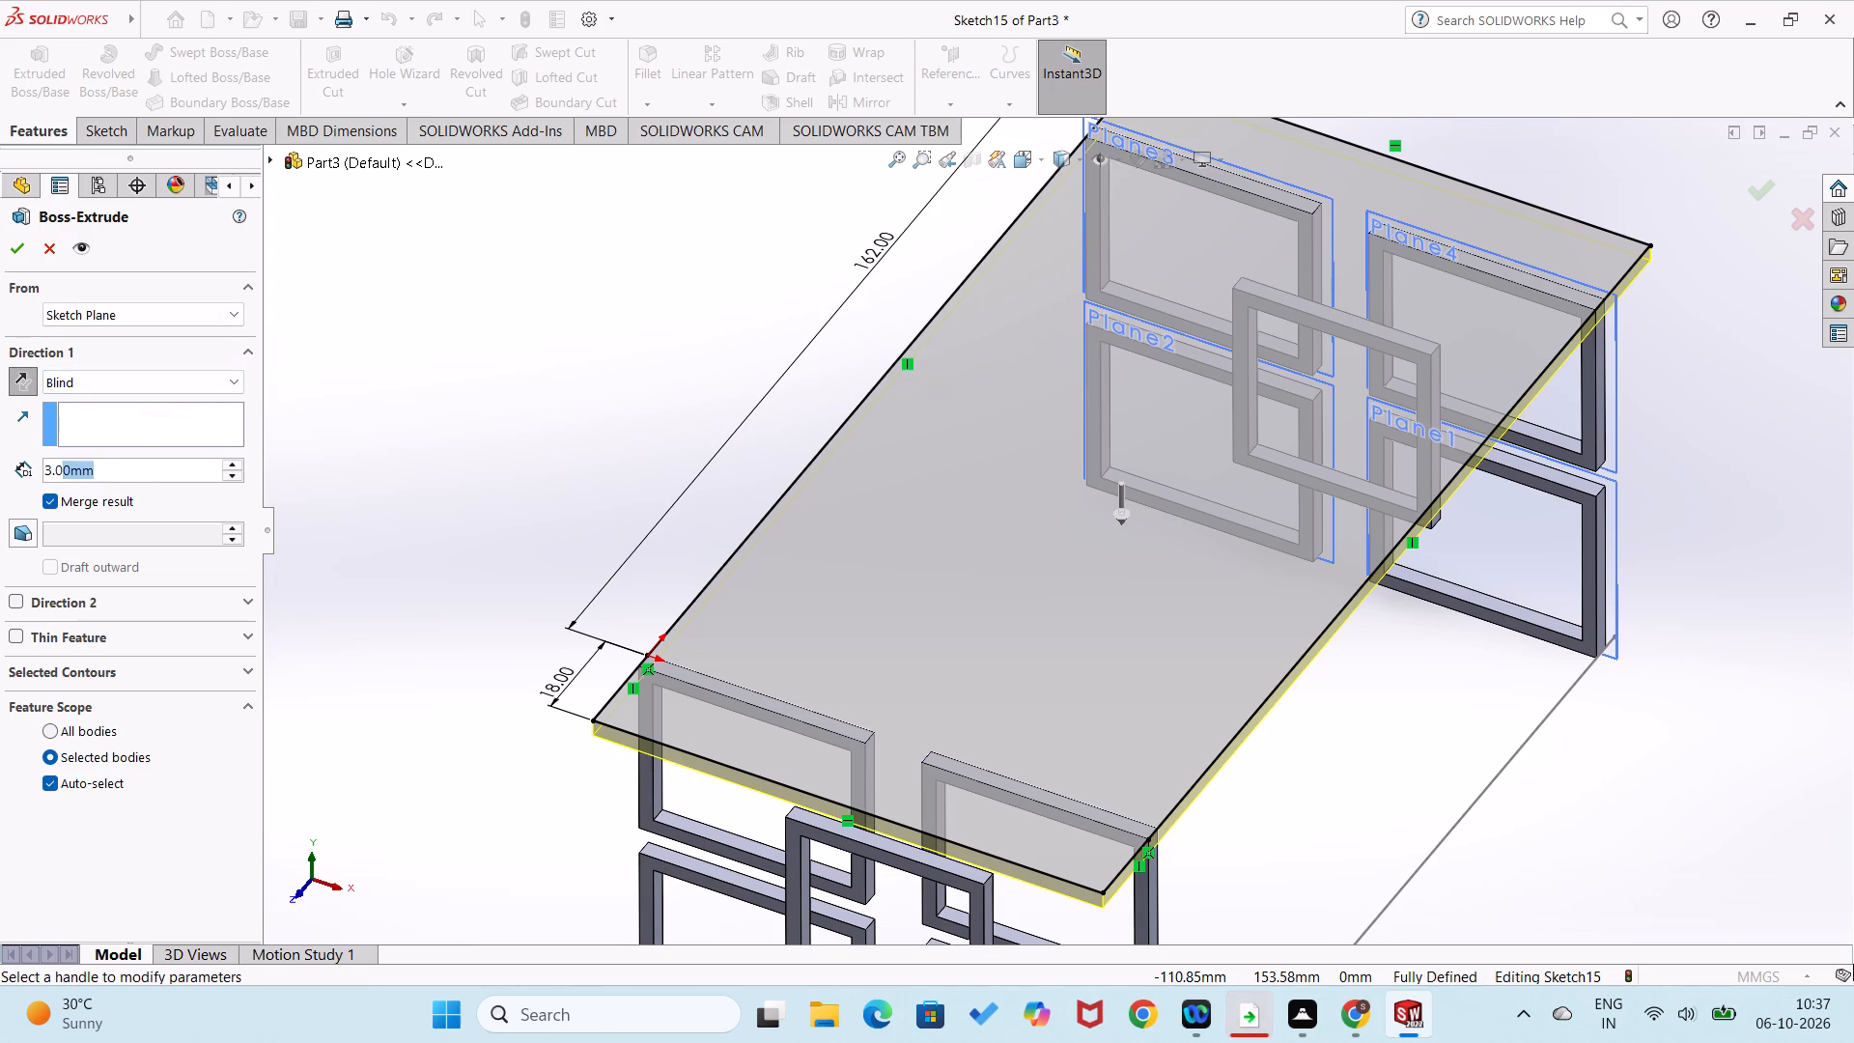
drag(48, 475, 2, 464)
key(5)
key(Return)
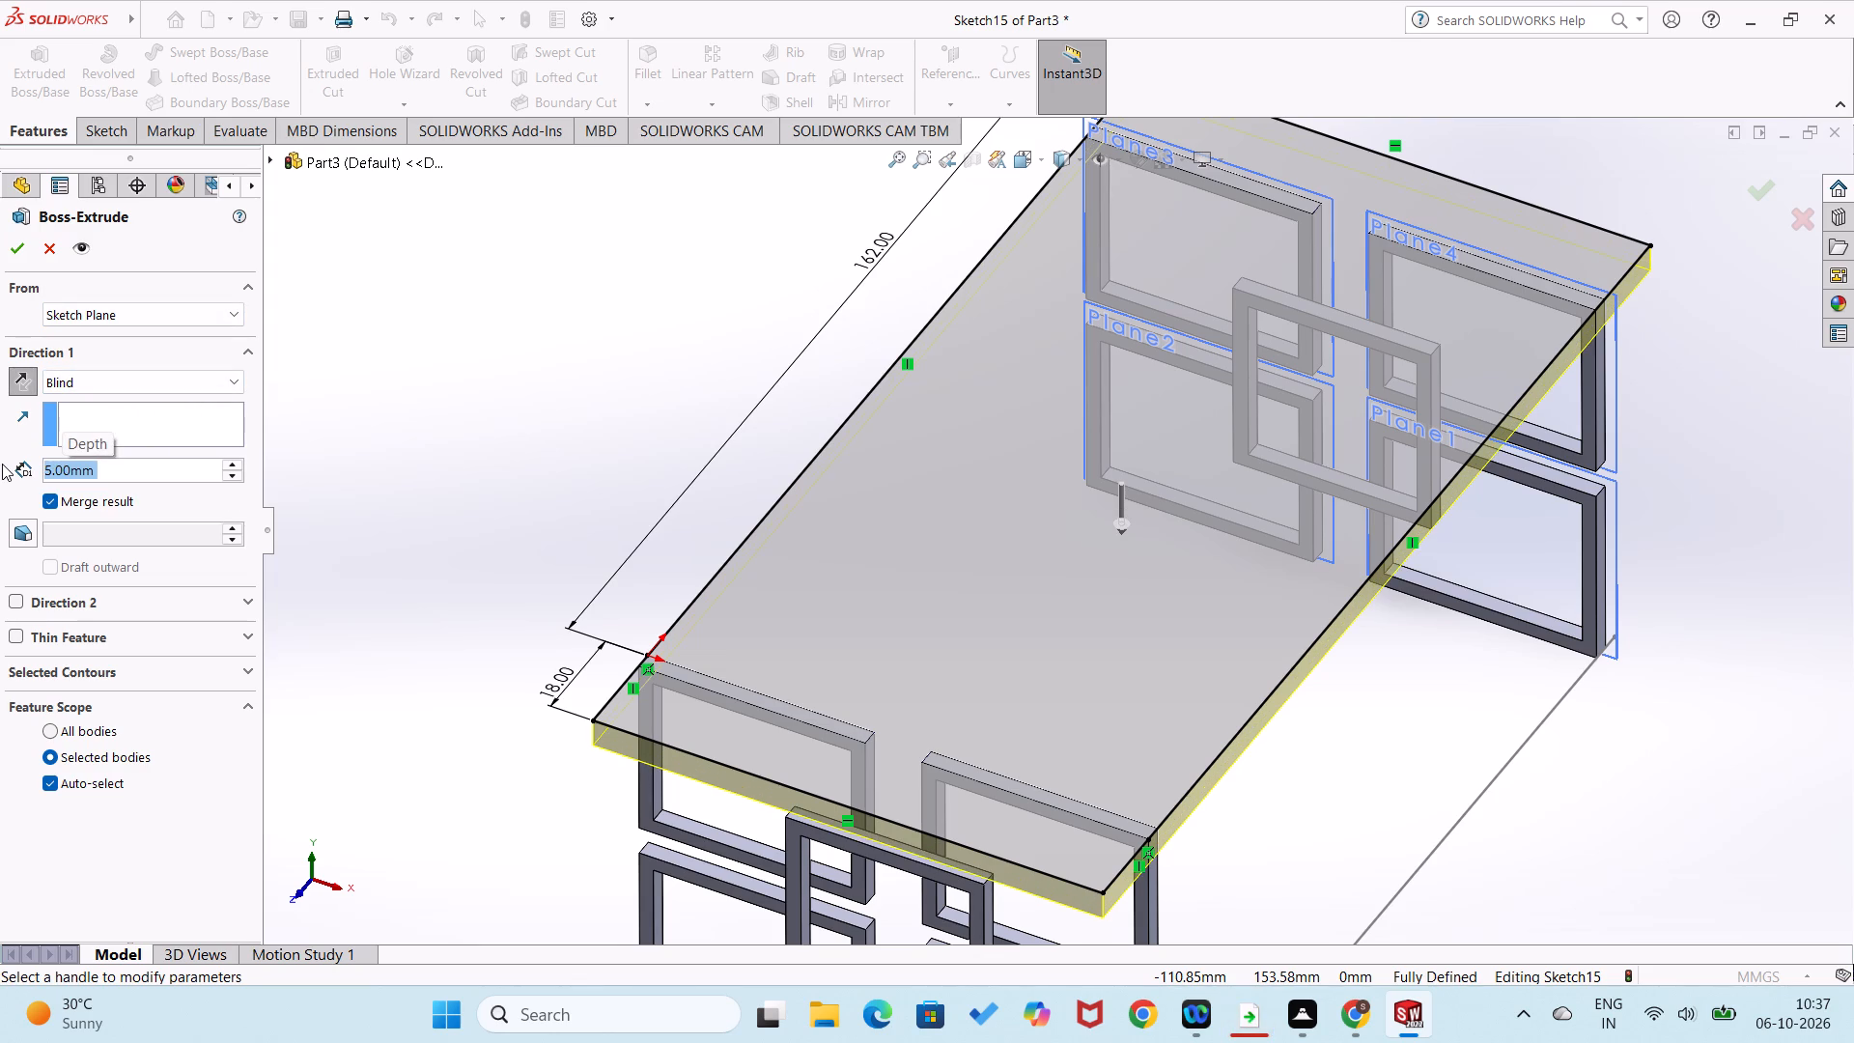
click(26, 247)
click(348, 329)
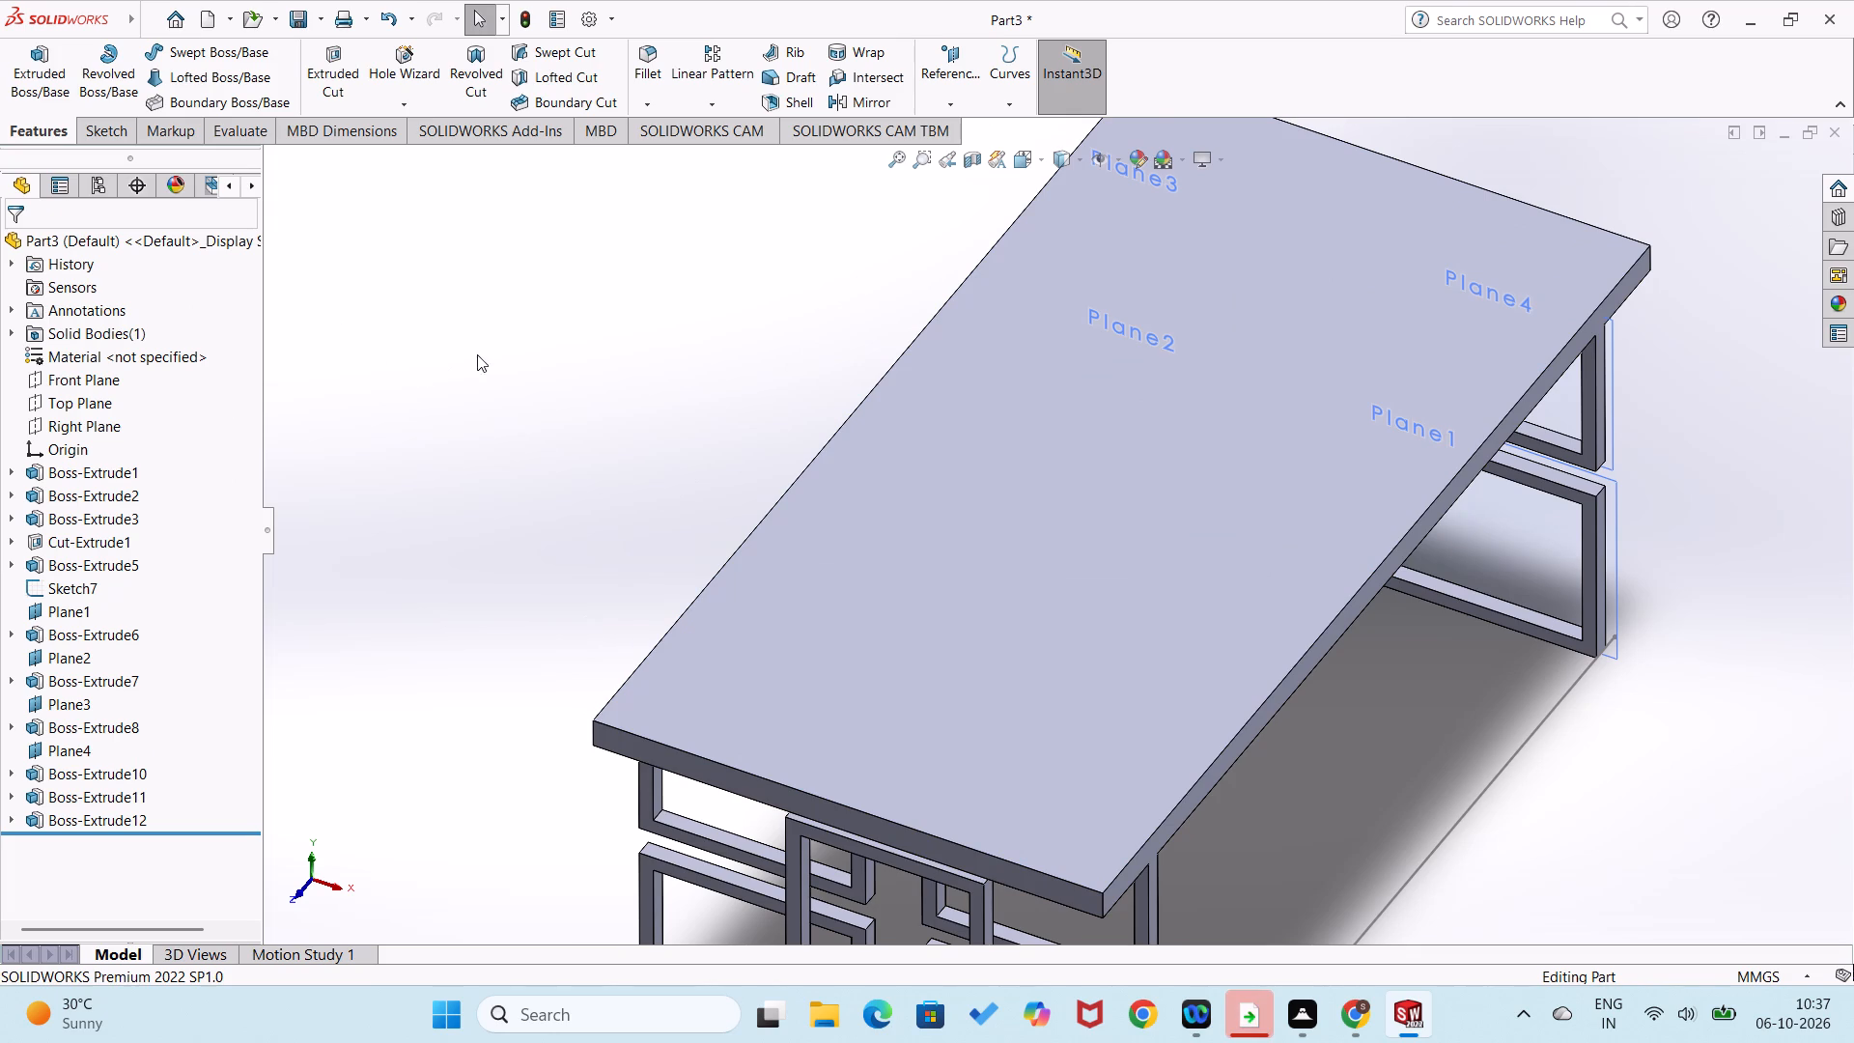
Hide the four reference planes, Plane1 to Plane4, on the rear set of frames.
middle_drag(474, 354, 162, 431)
scroll(169, 435, up, 1)
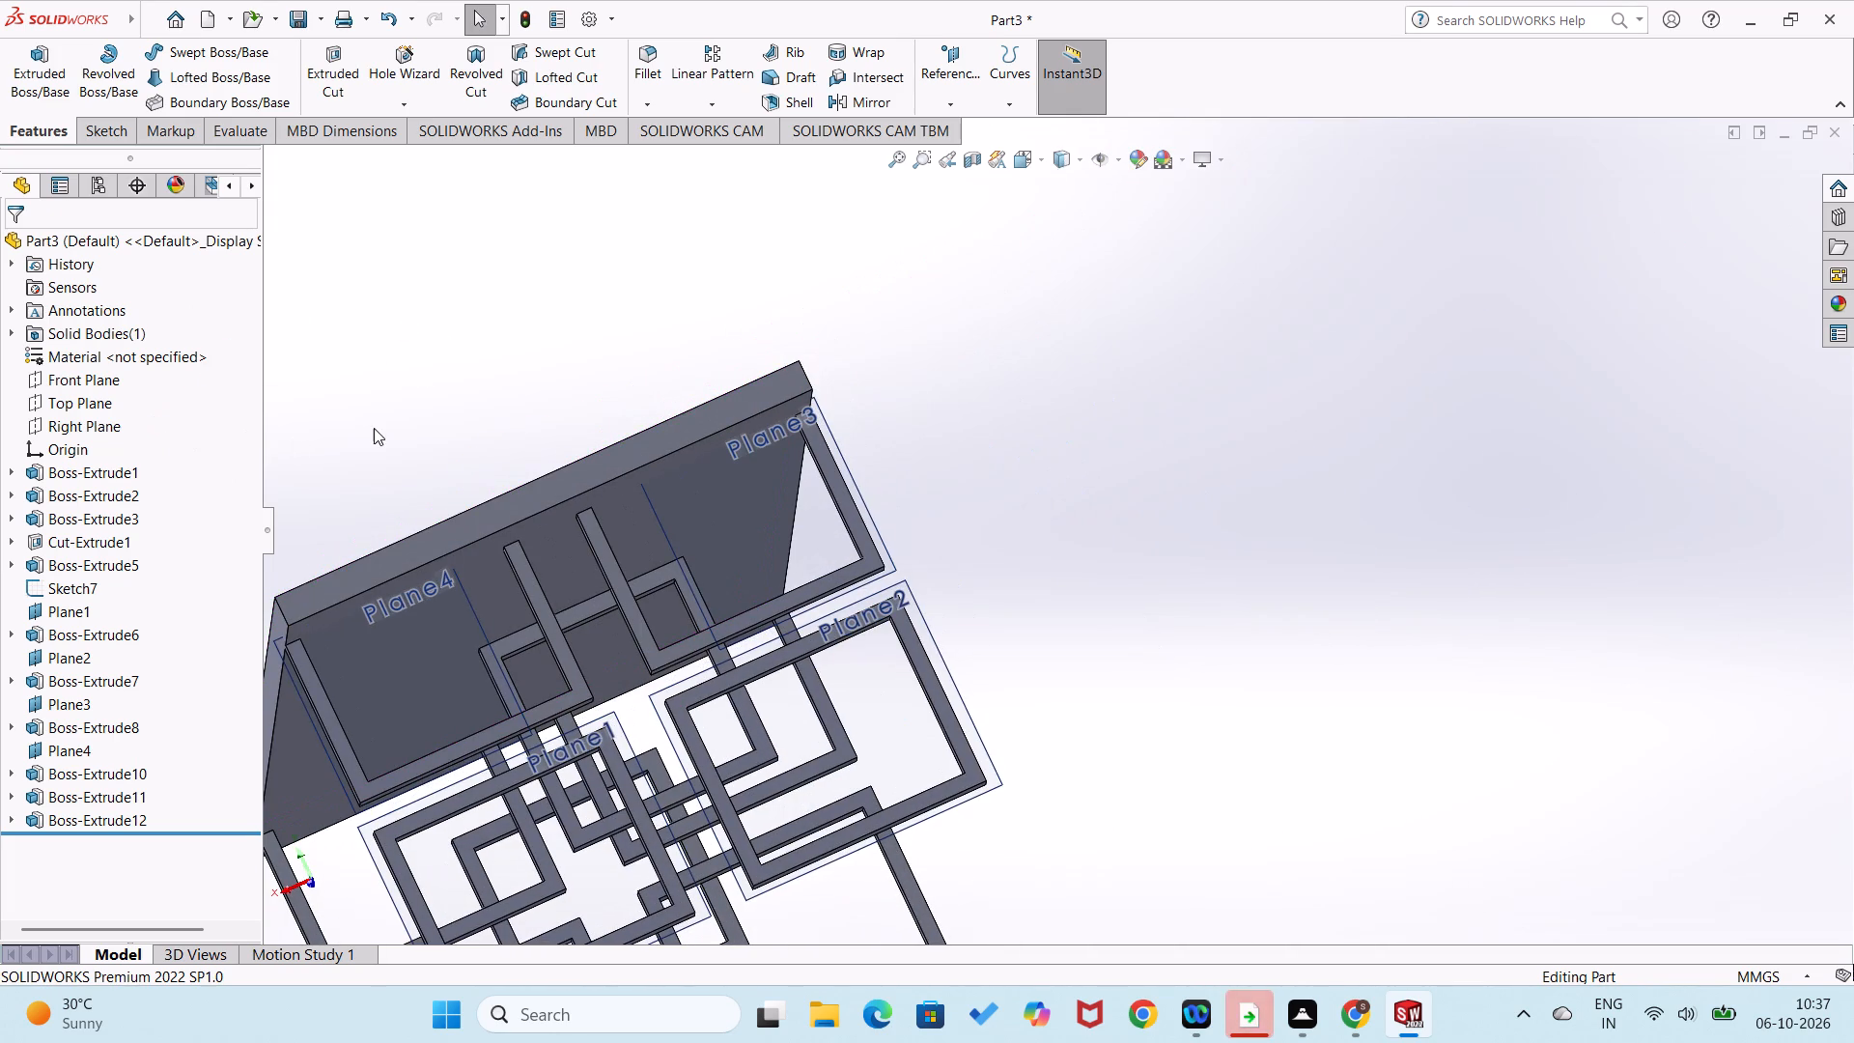
middle_drag(403, 409, 461, 399)
right_click(669, 499)
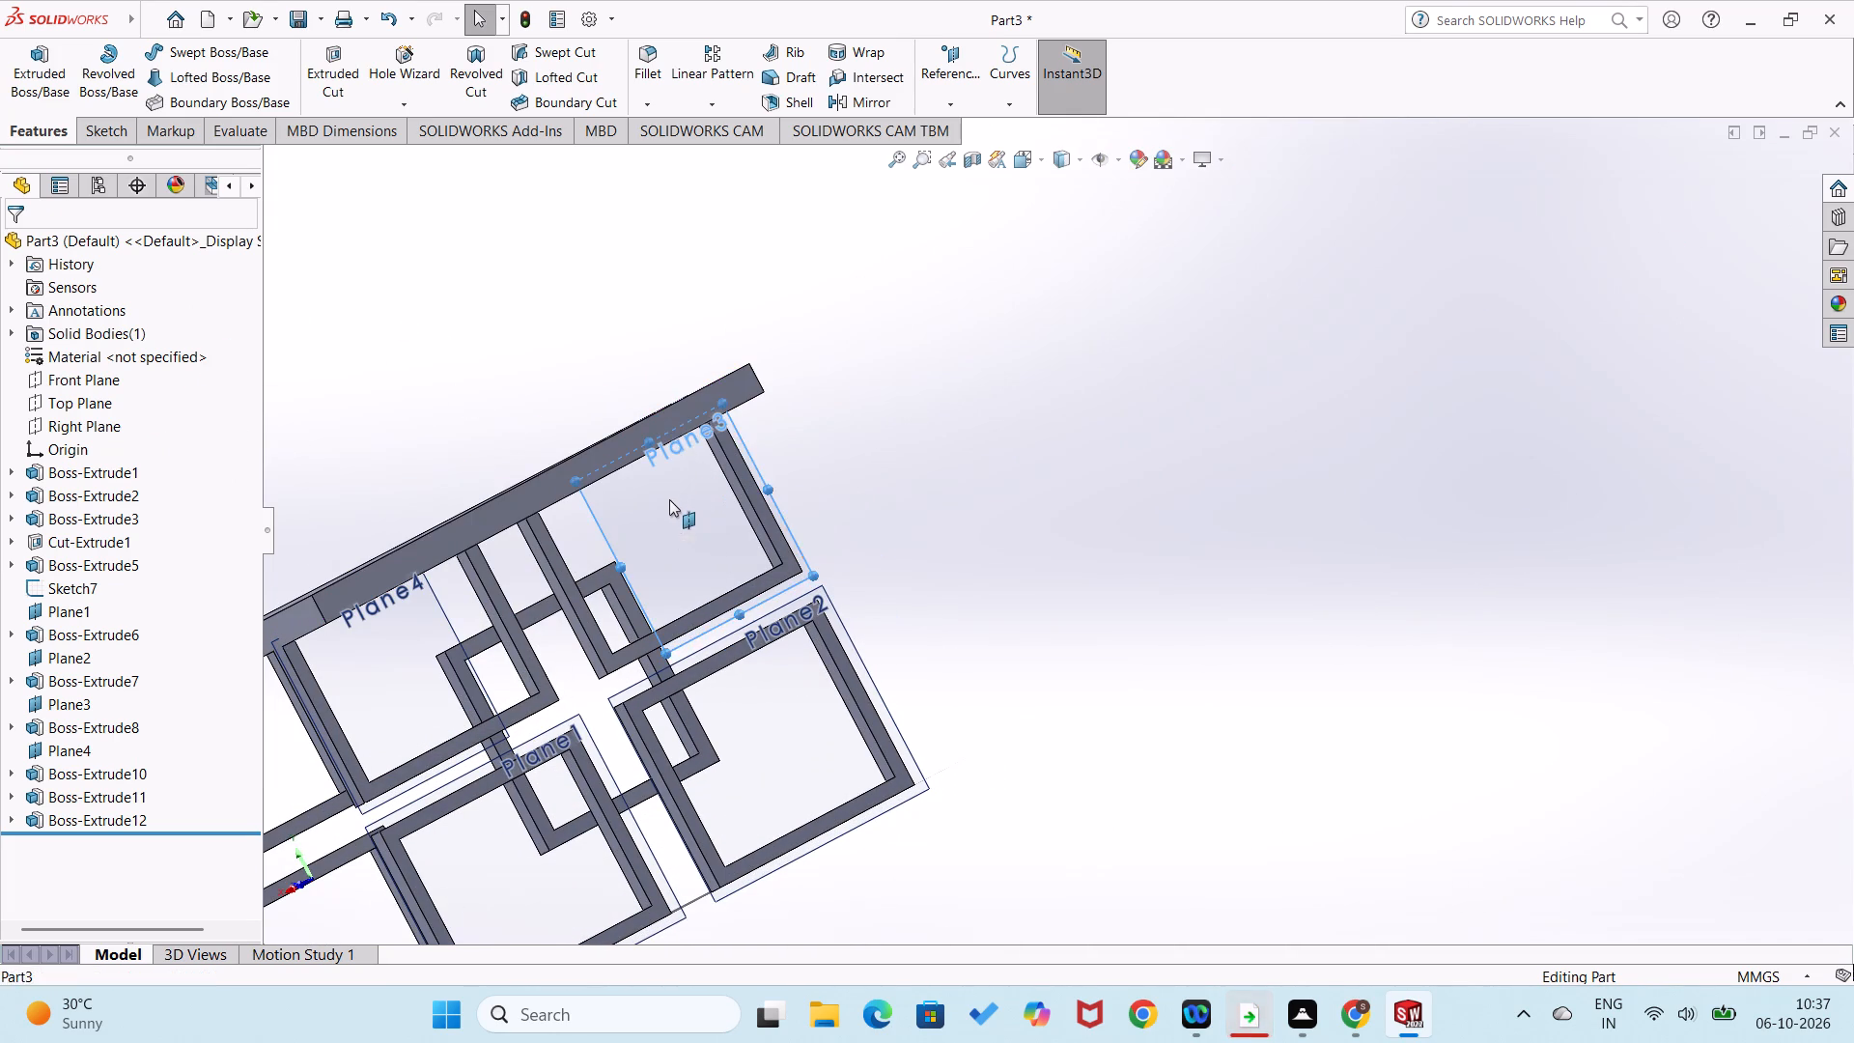
click(749, 472)
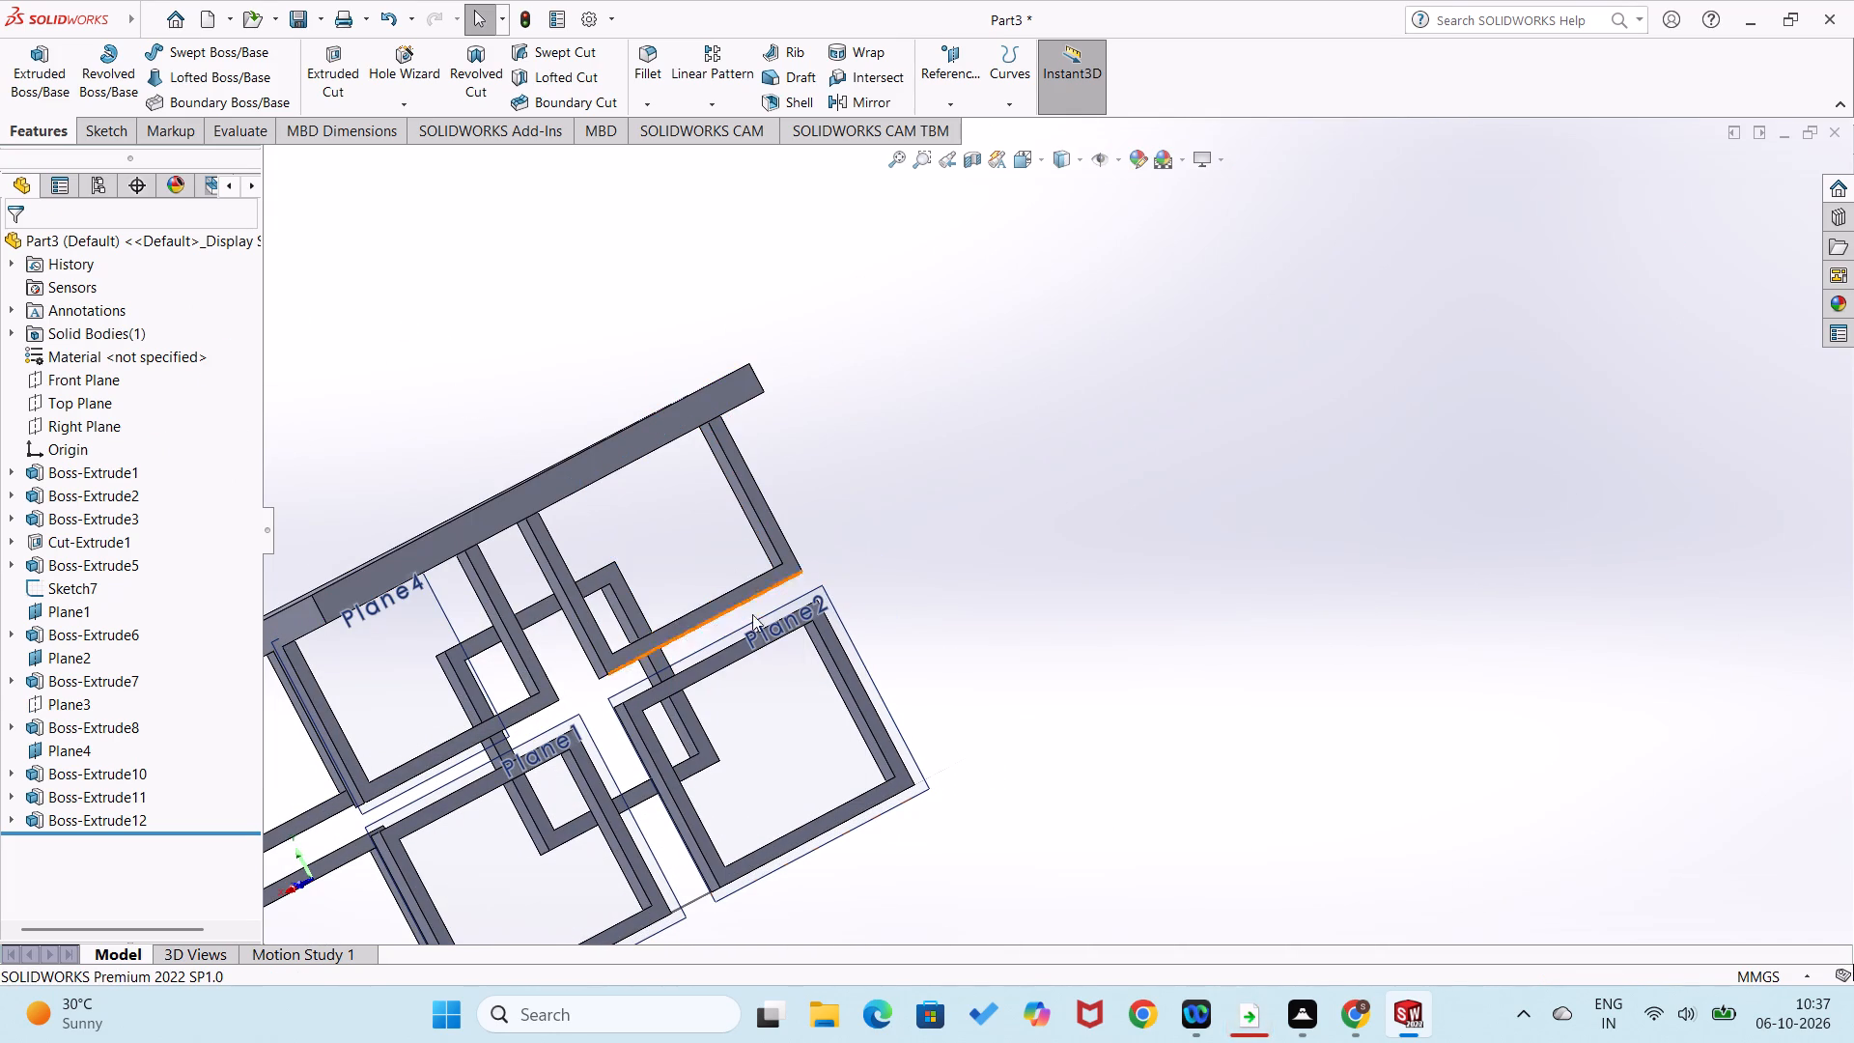
right_click(876, 672)
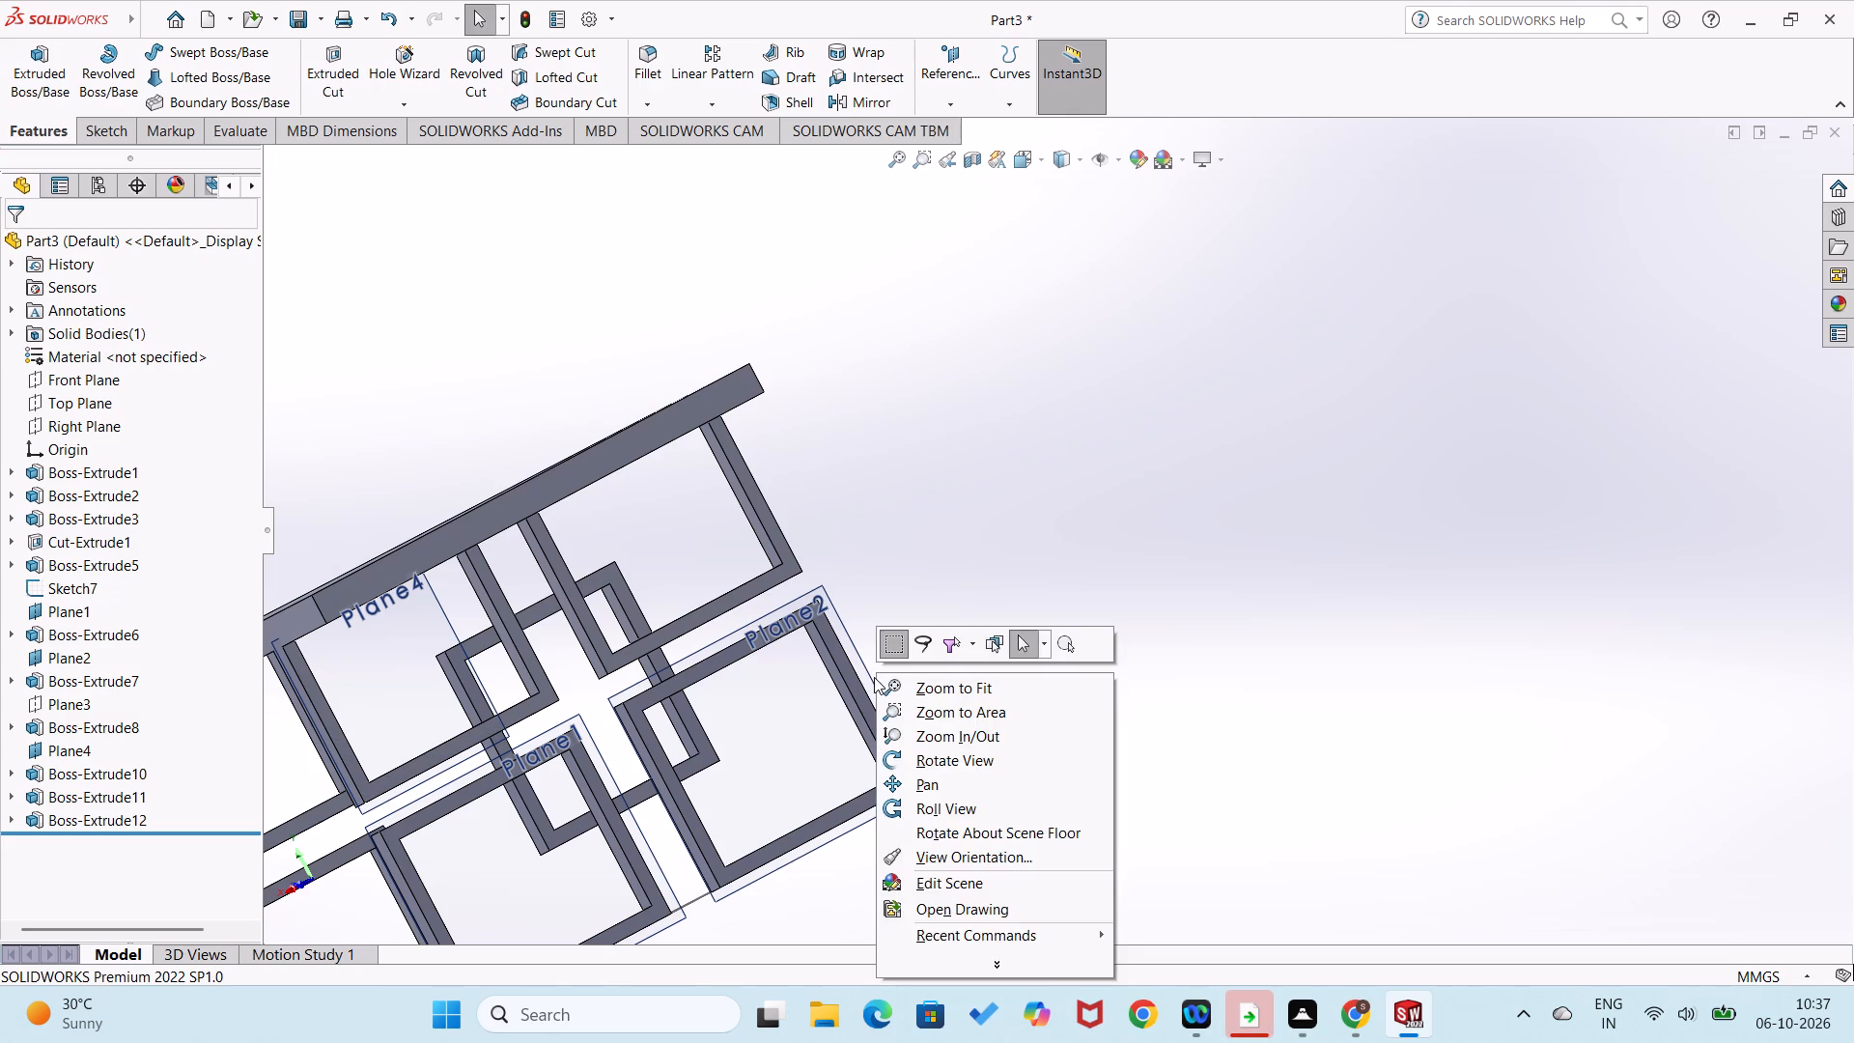
click(879, 558)
right_click(850, 645)
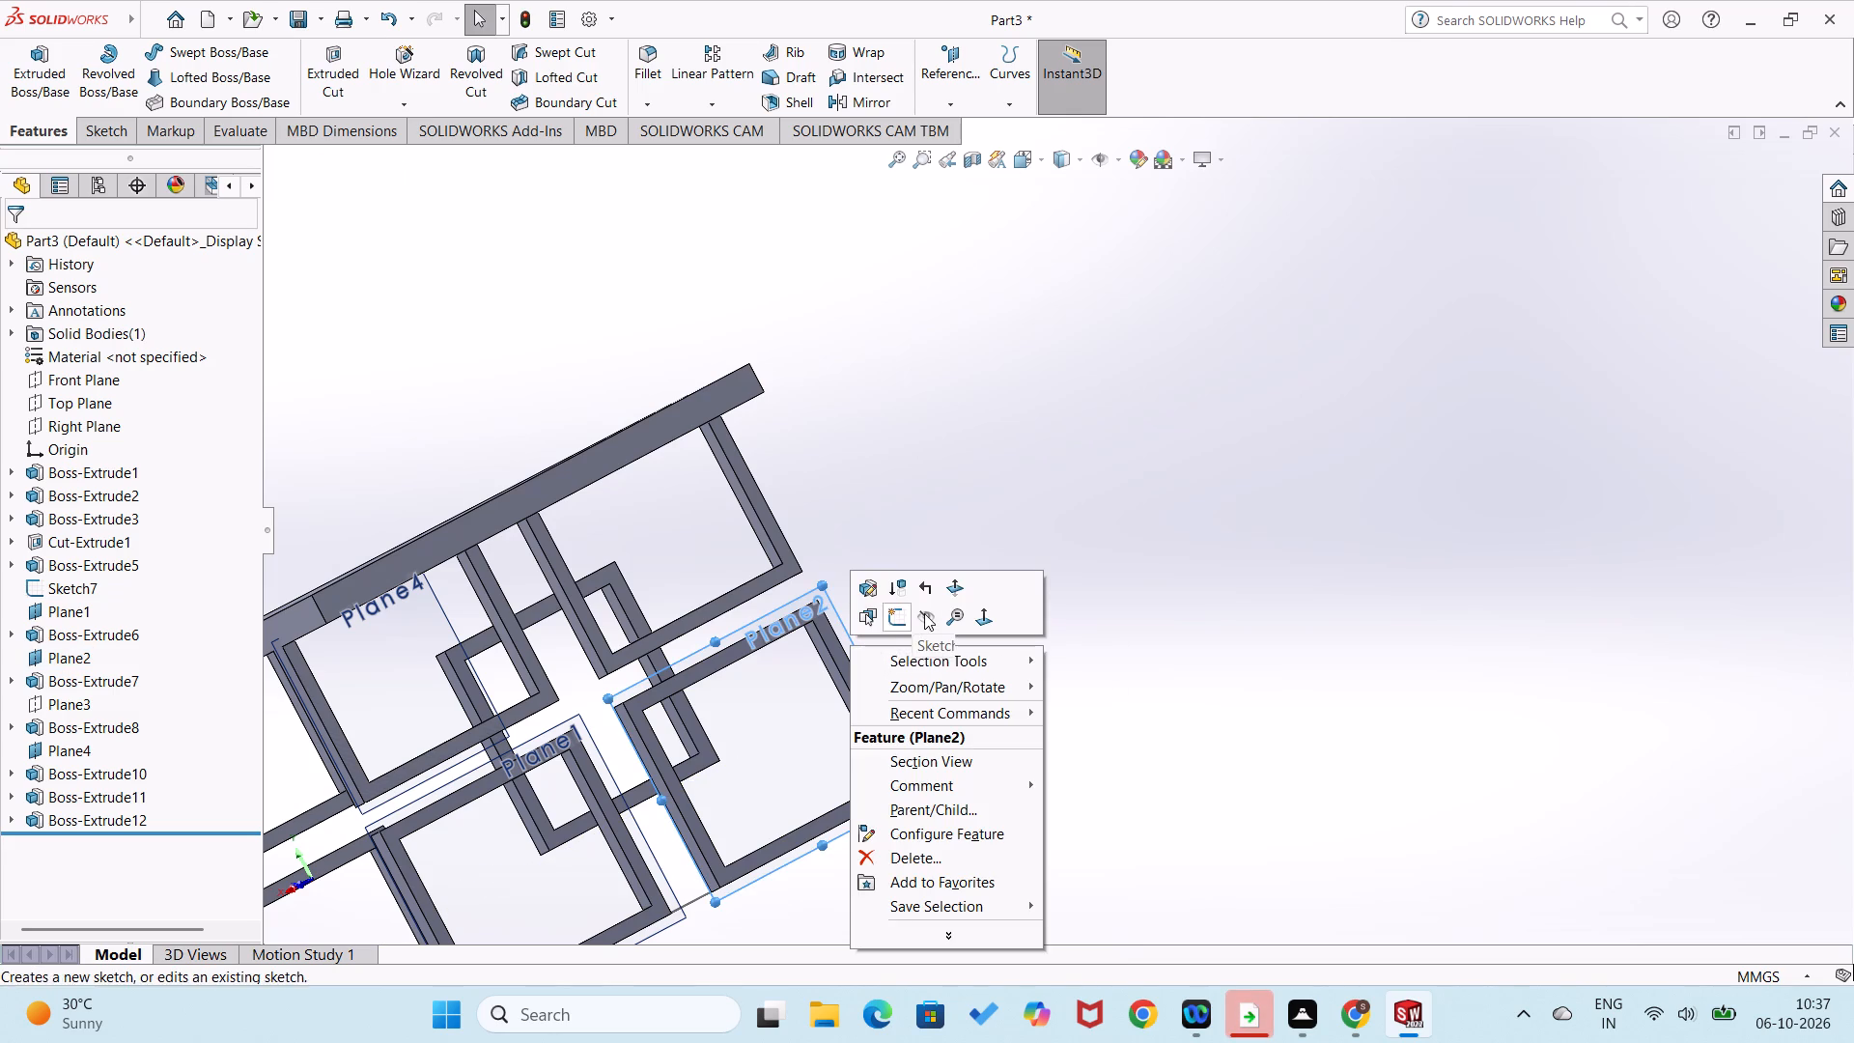
click(925, 611)
right_click(641, 834)
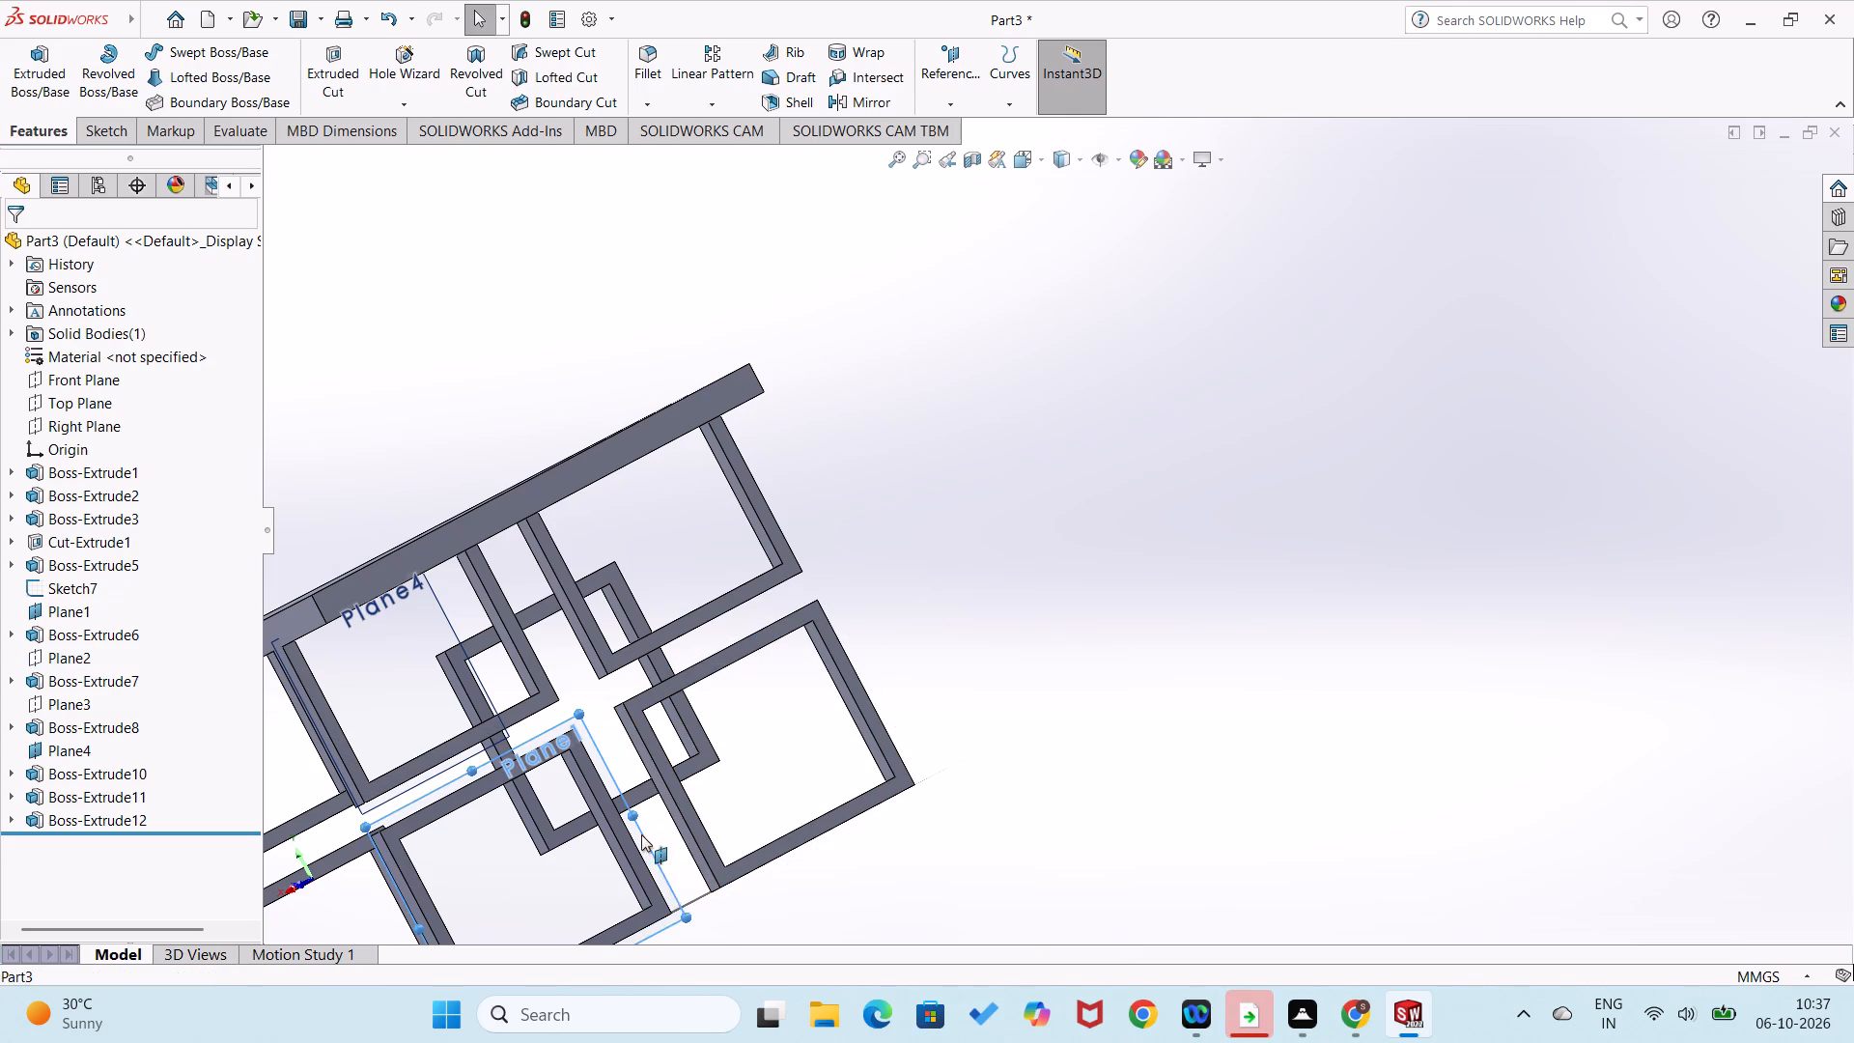
click(709, 709)
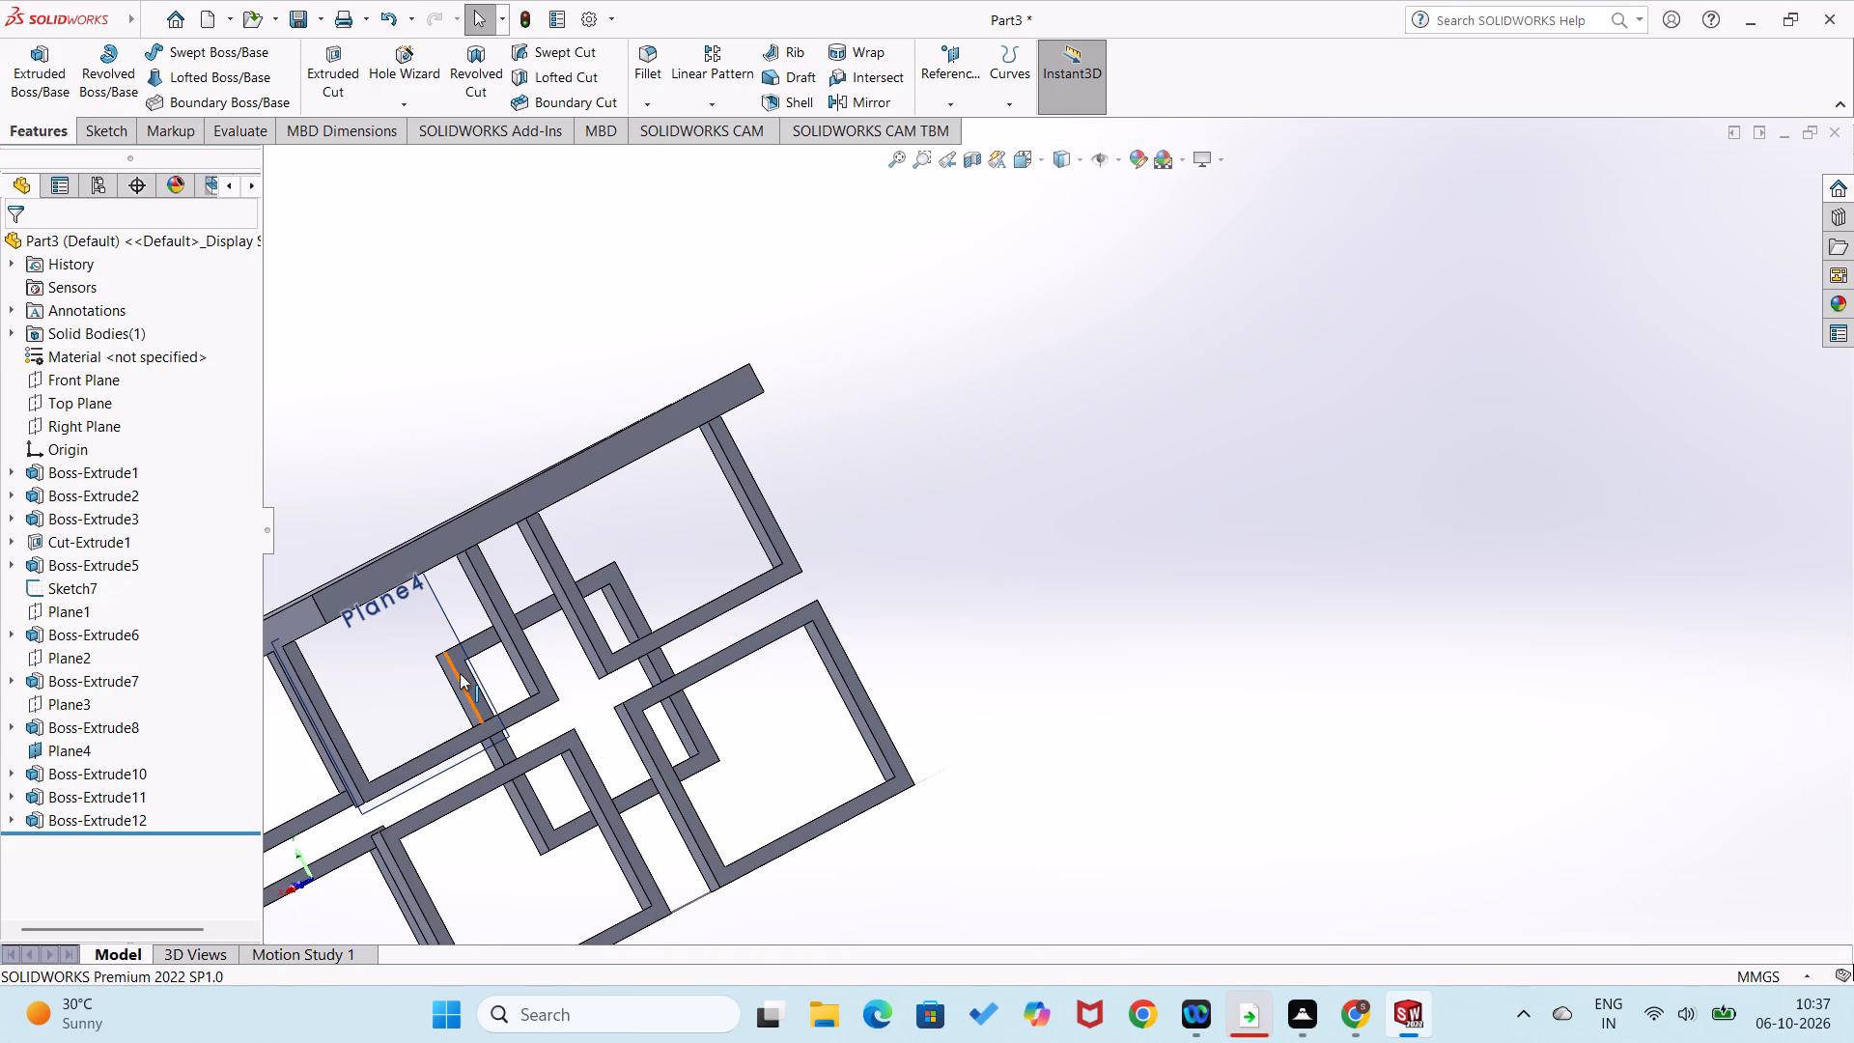
right_click(456, 632)
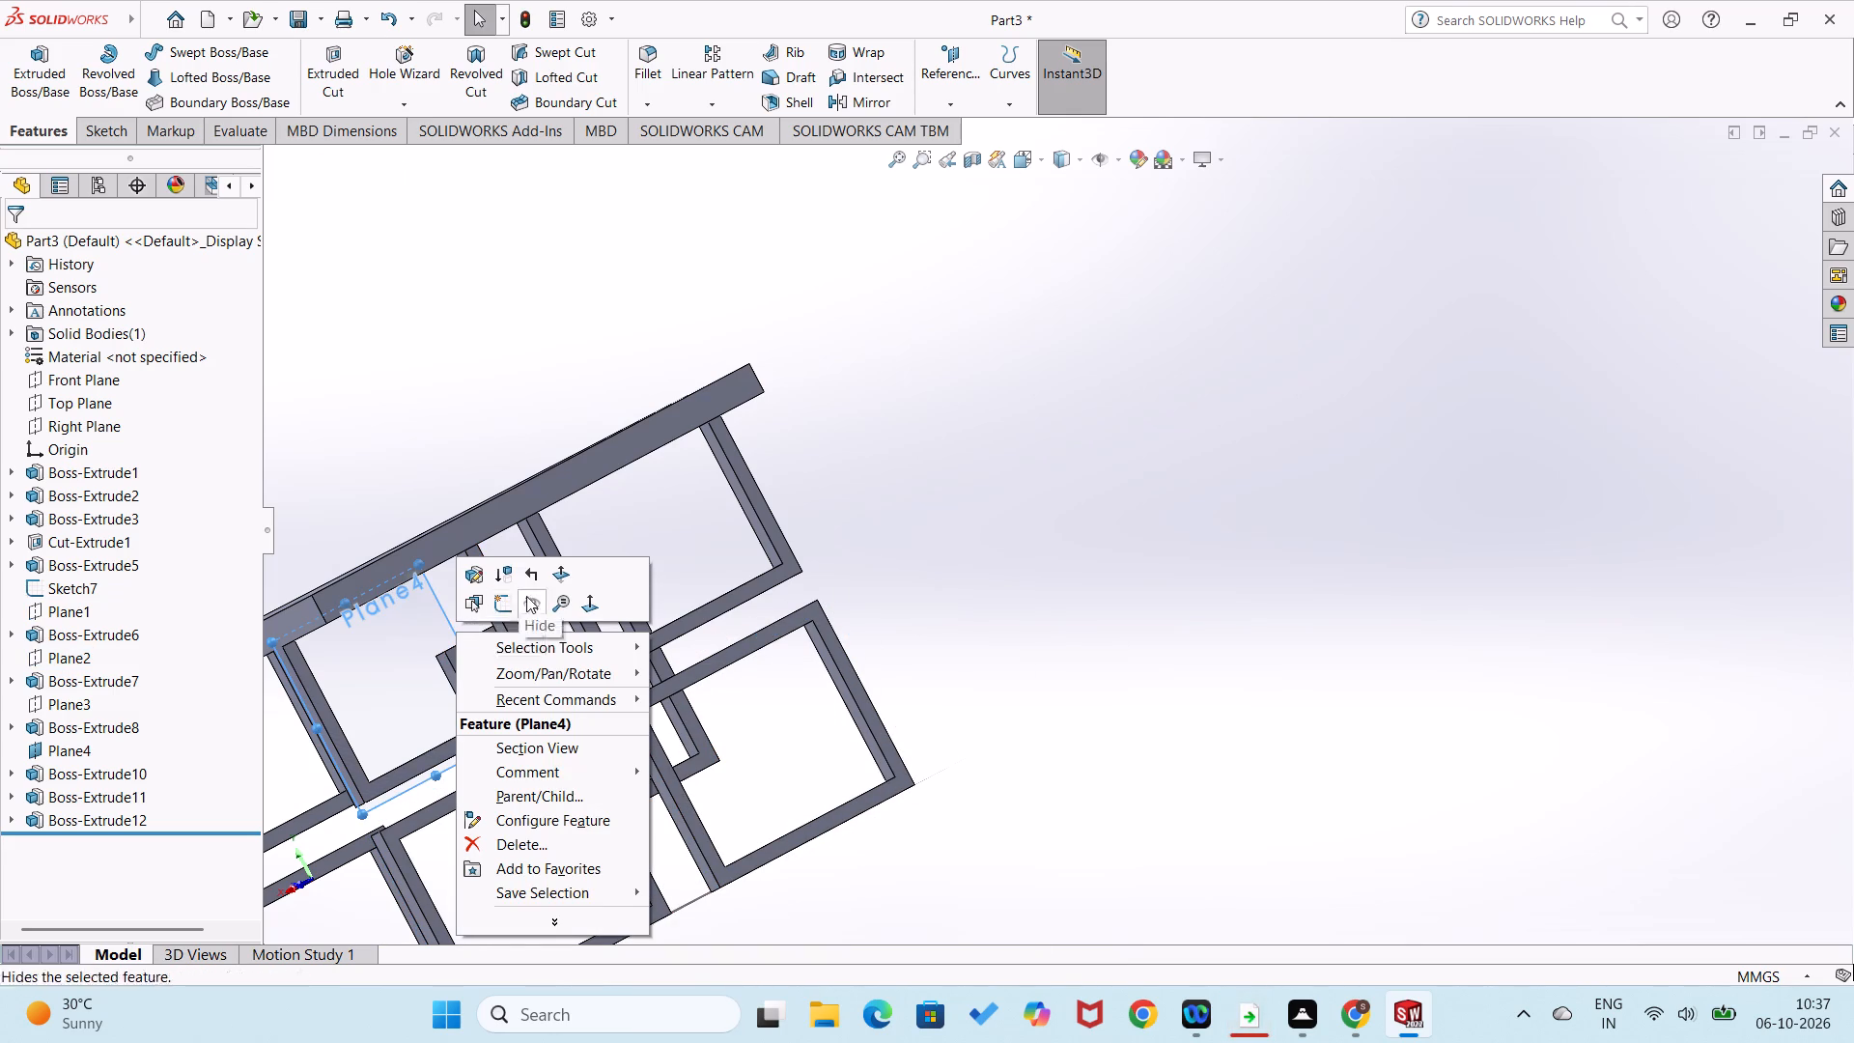
click(530, 596)
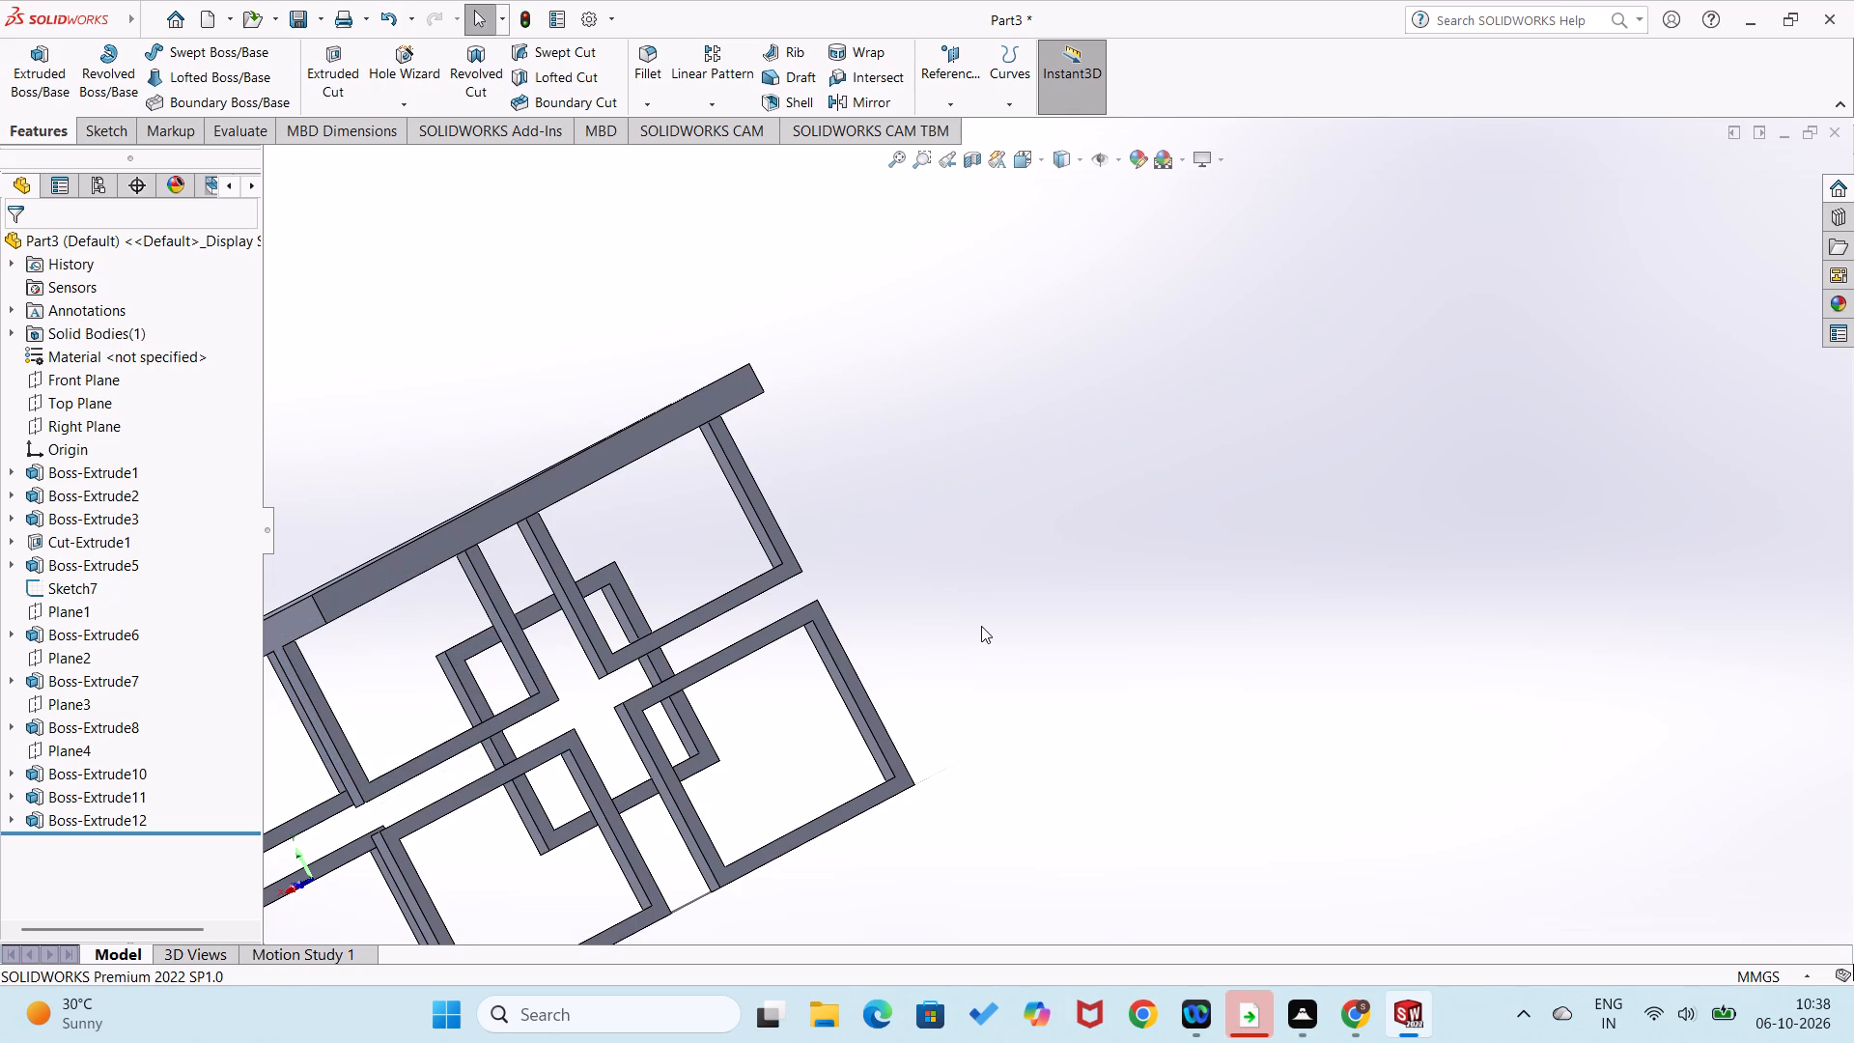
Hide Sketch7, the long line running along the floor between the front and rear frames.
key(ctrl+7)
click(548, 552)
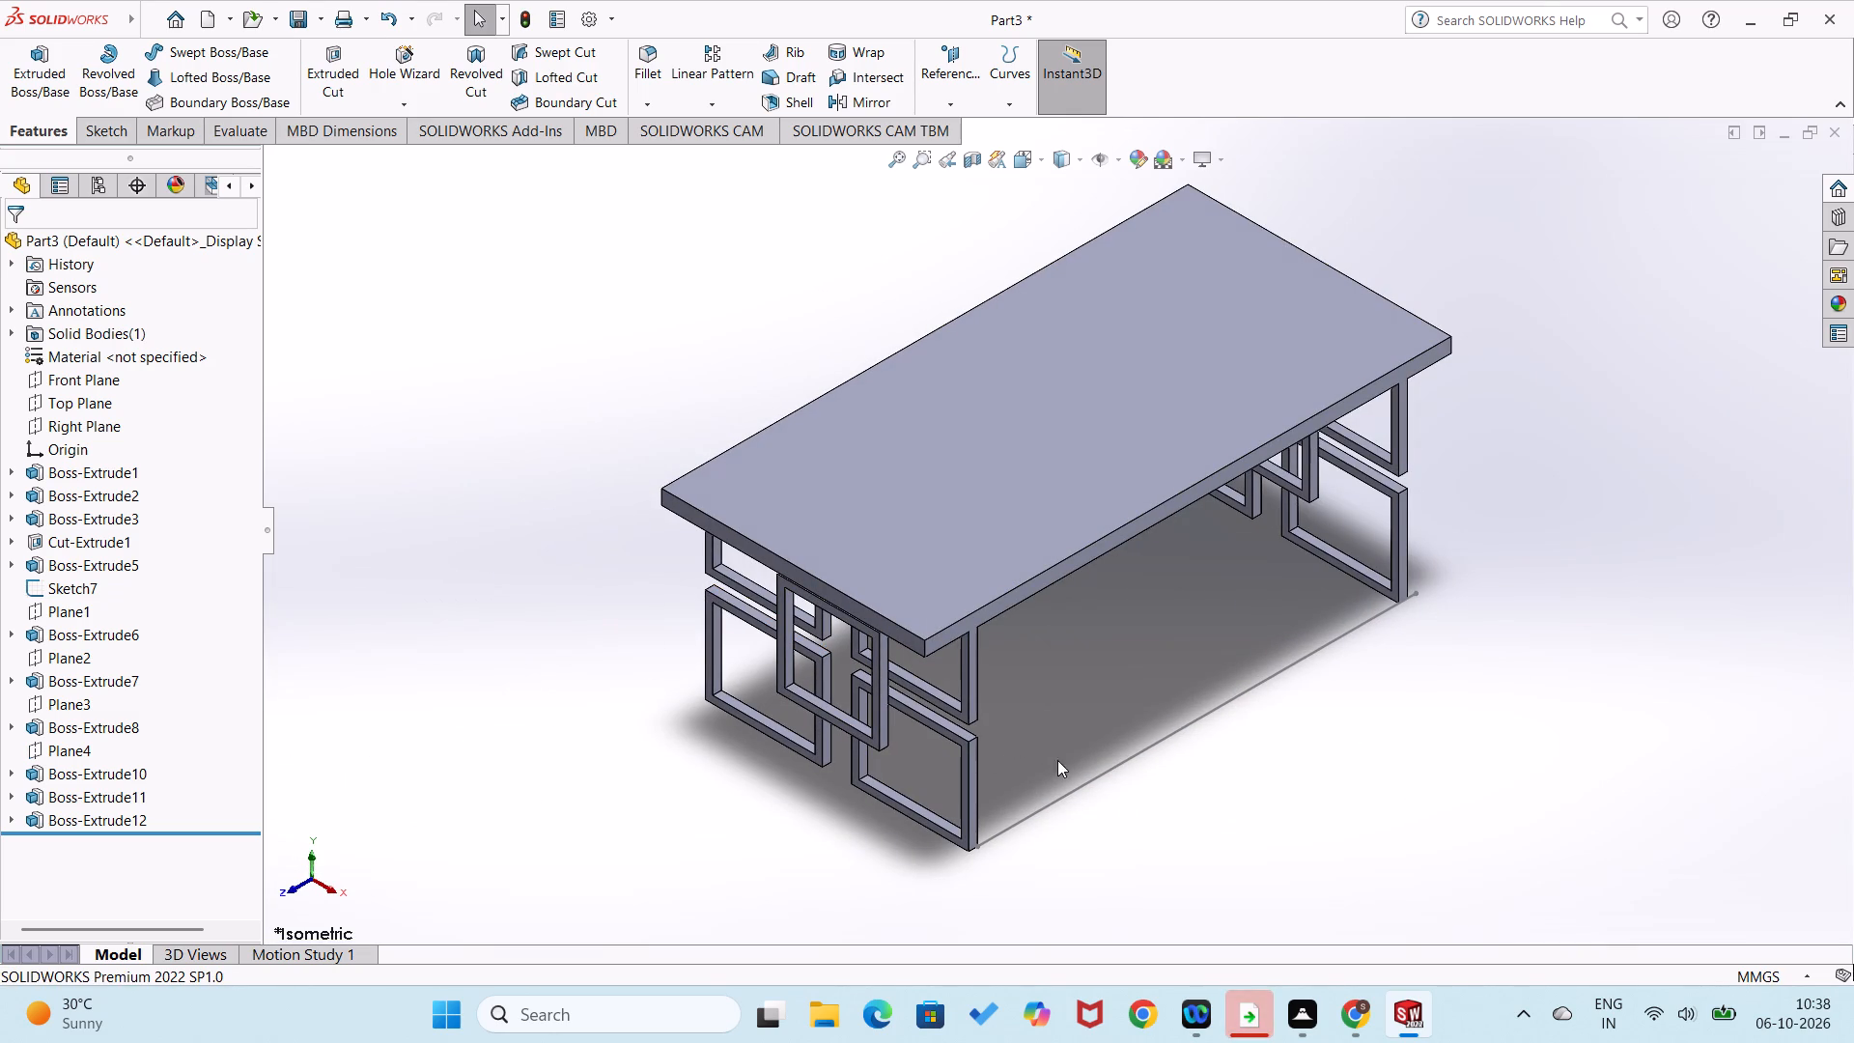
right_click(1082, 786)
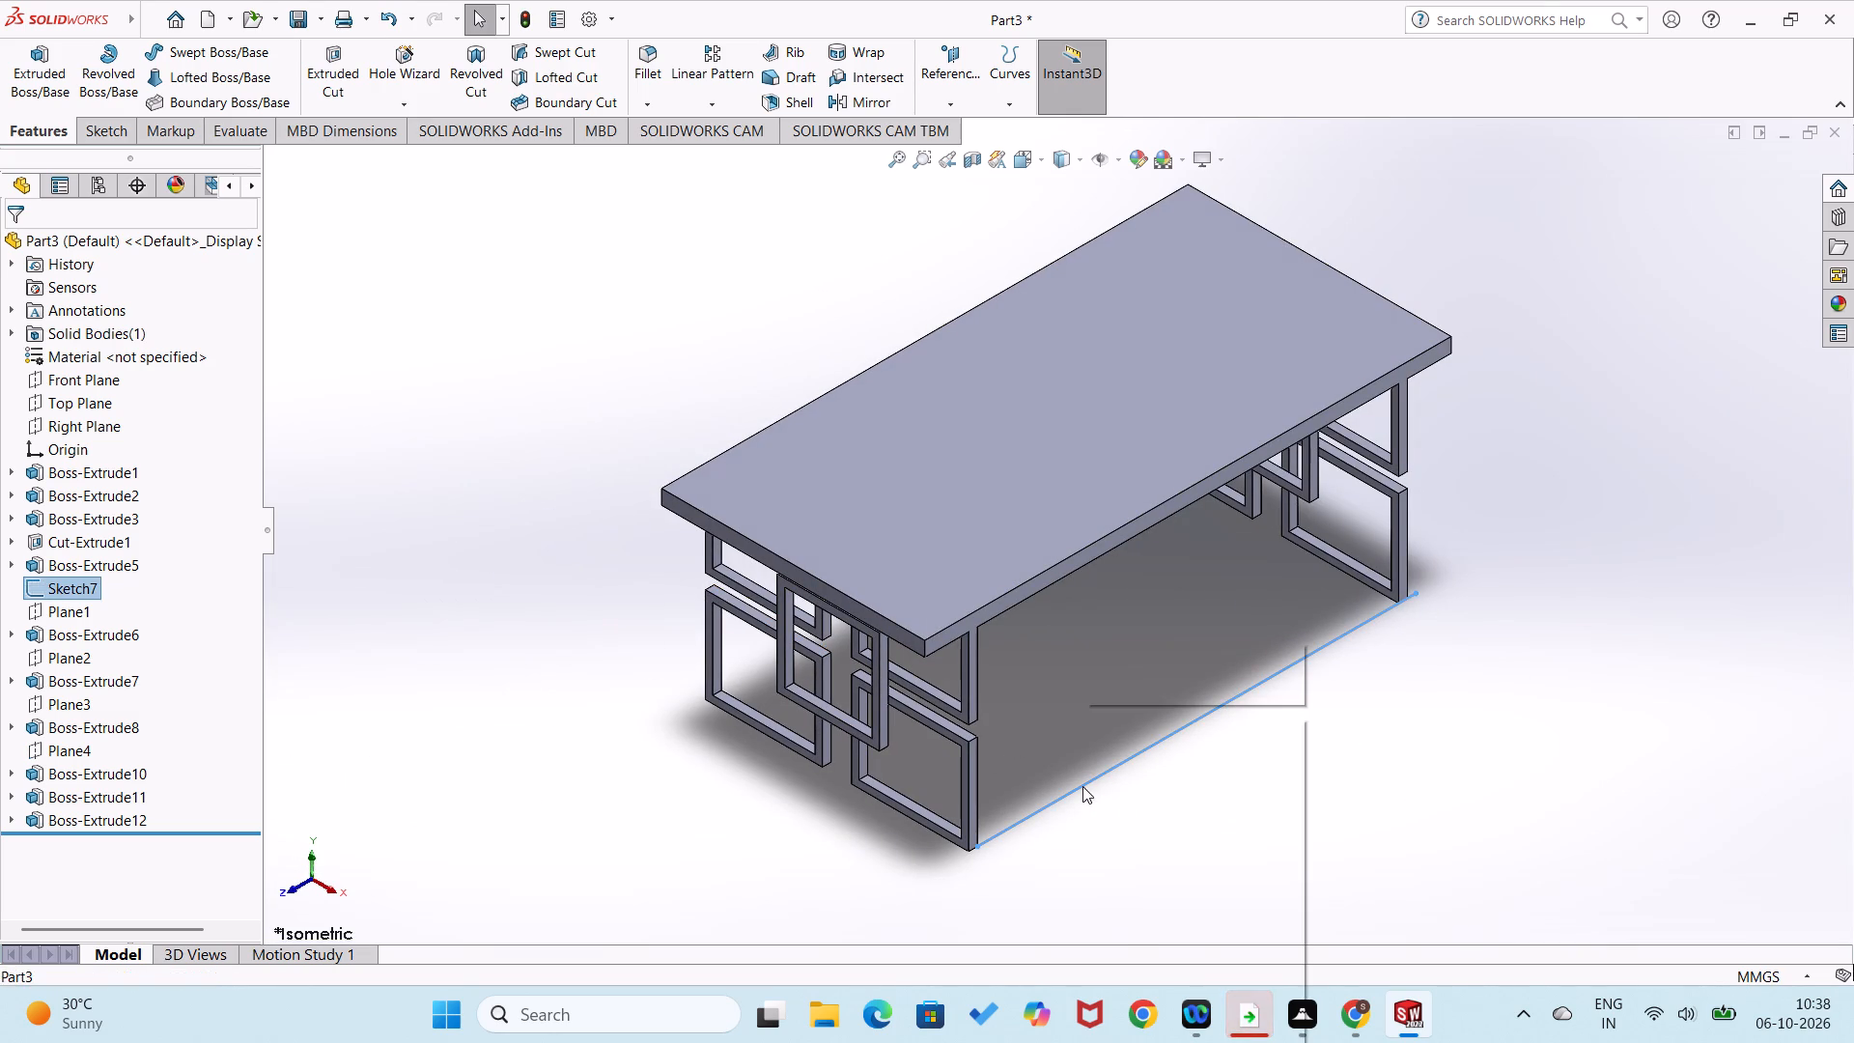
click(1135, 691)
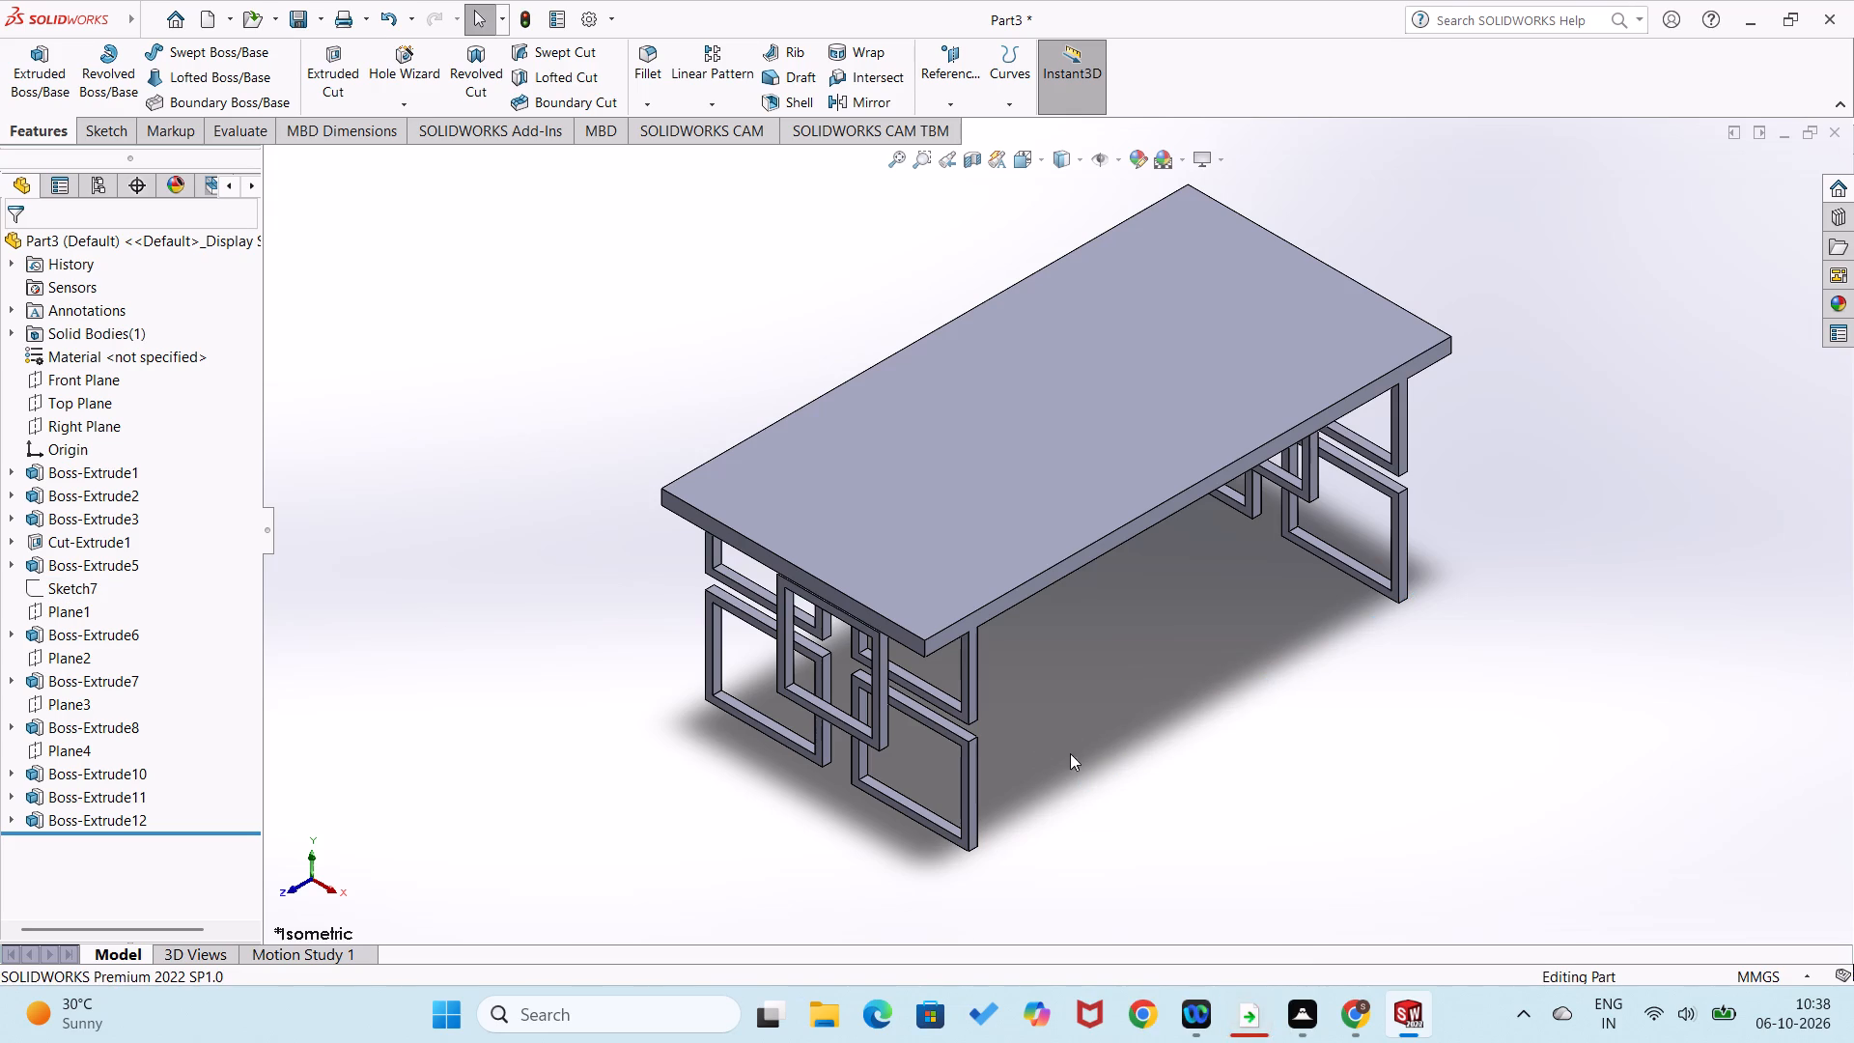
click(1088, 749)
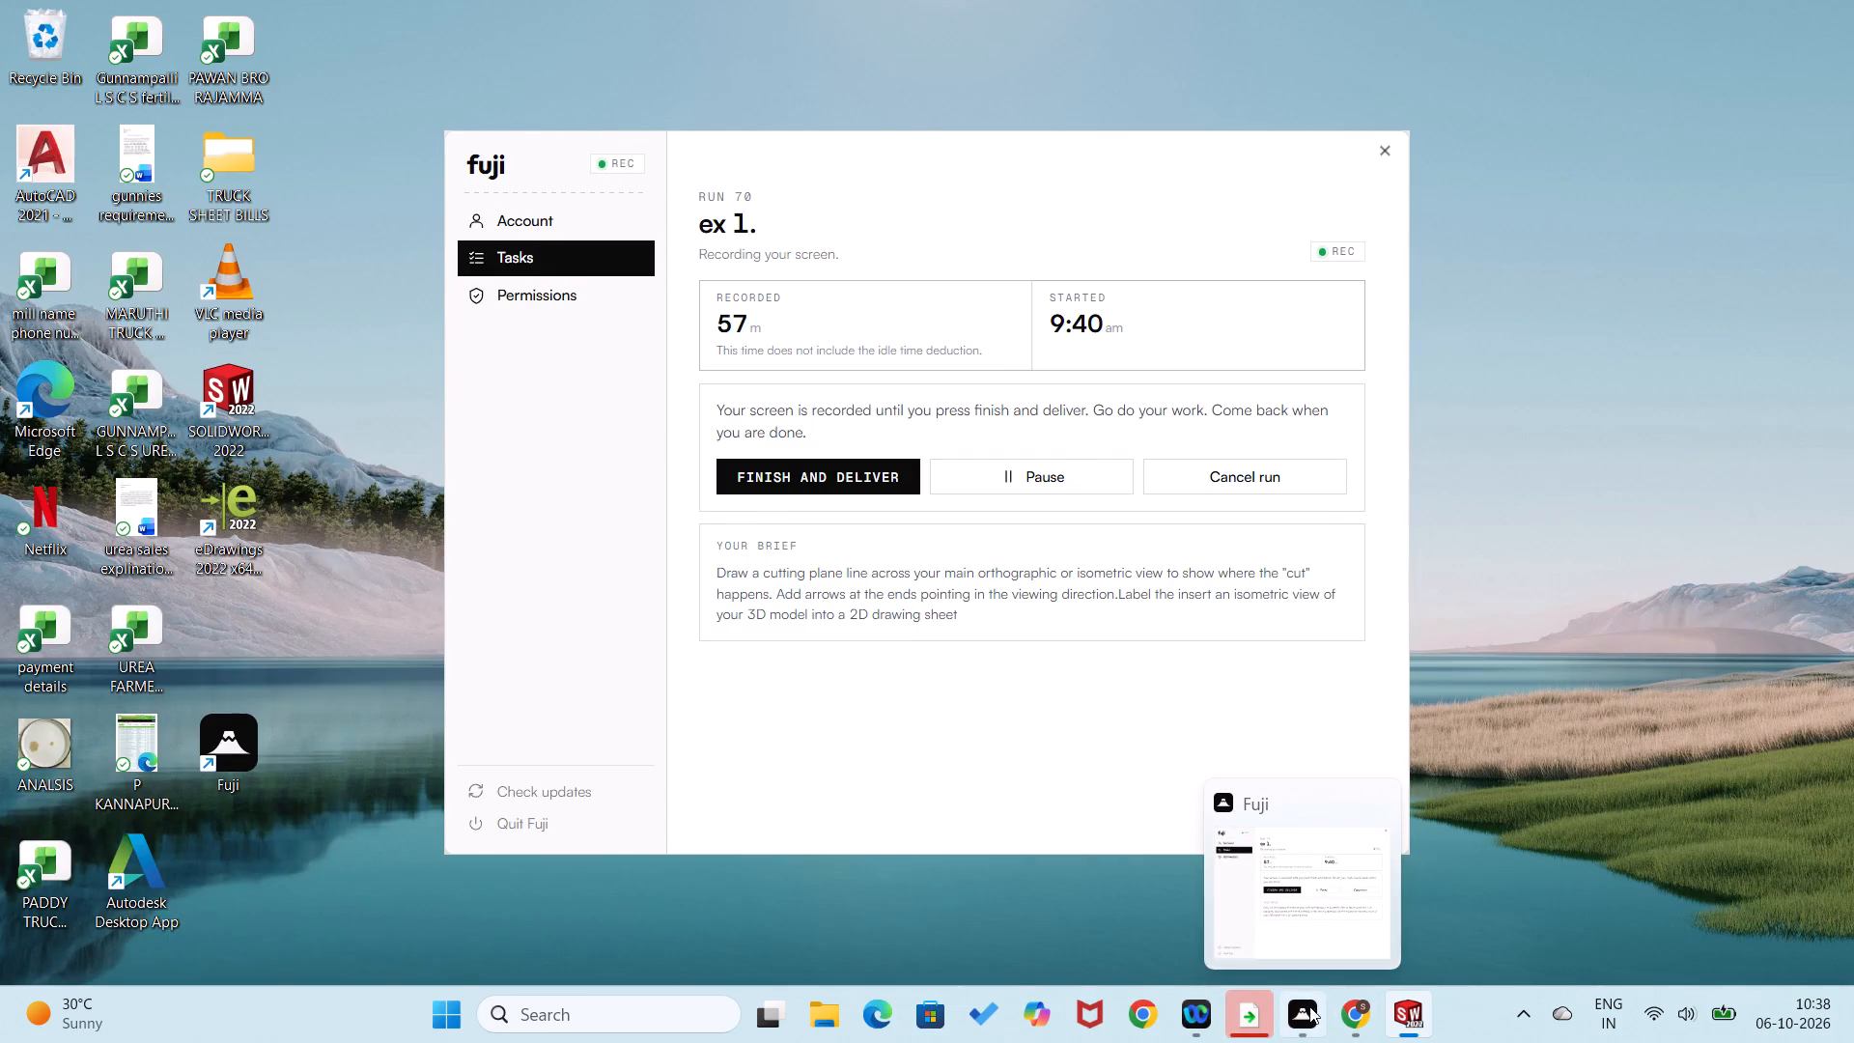
Examine the table from the front, the side and underneath, and return to the isometric view.
middle_drag(729, 750, 716, 601)
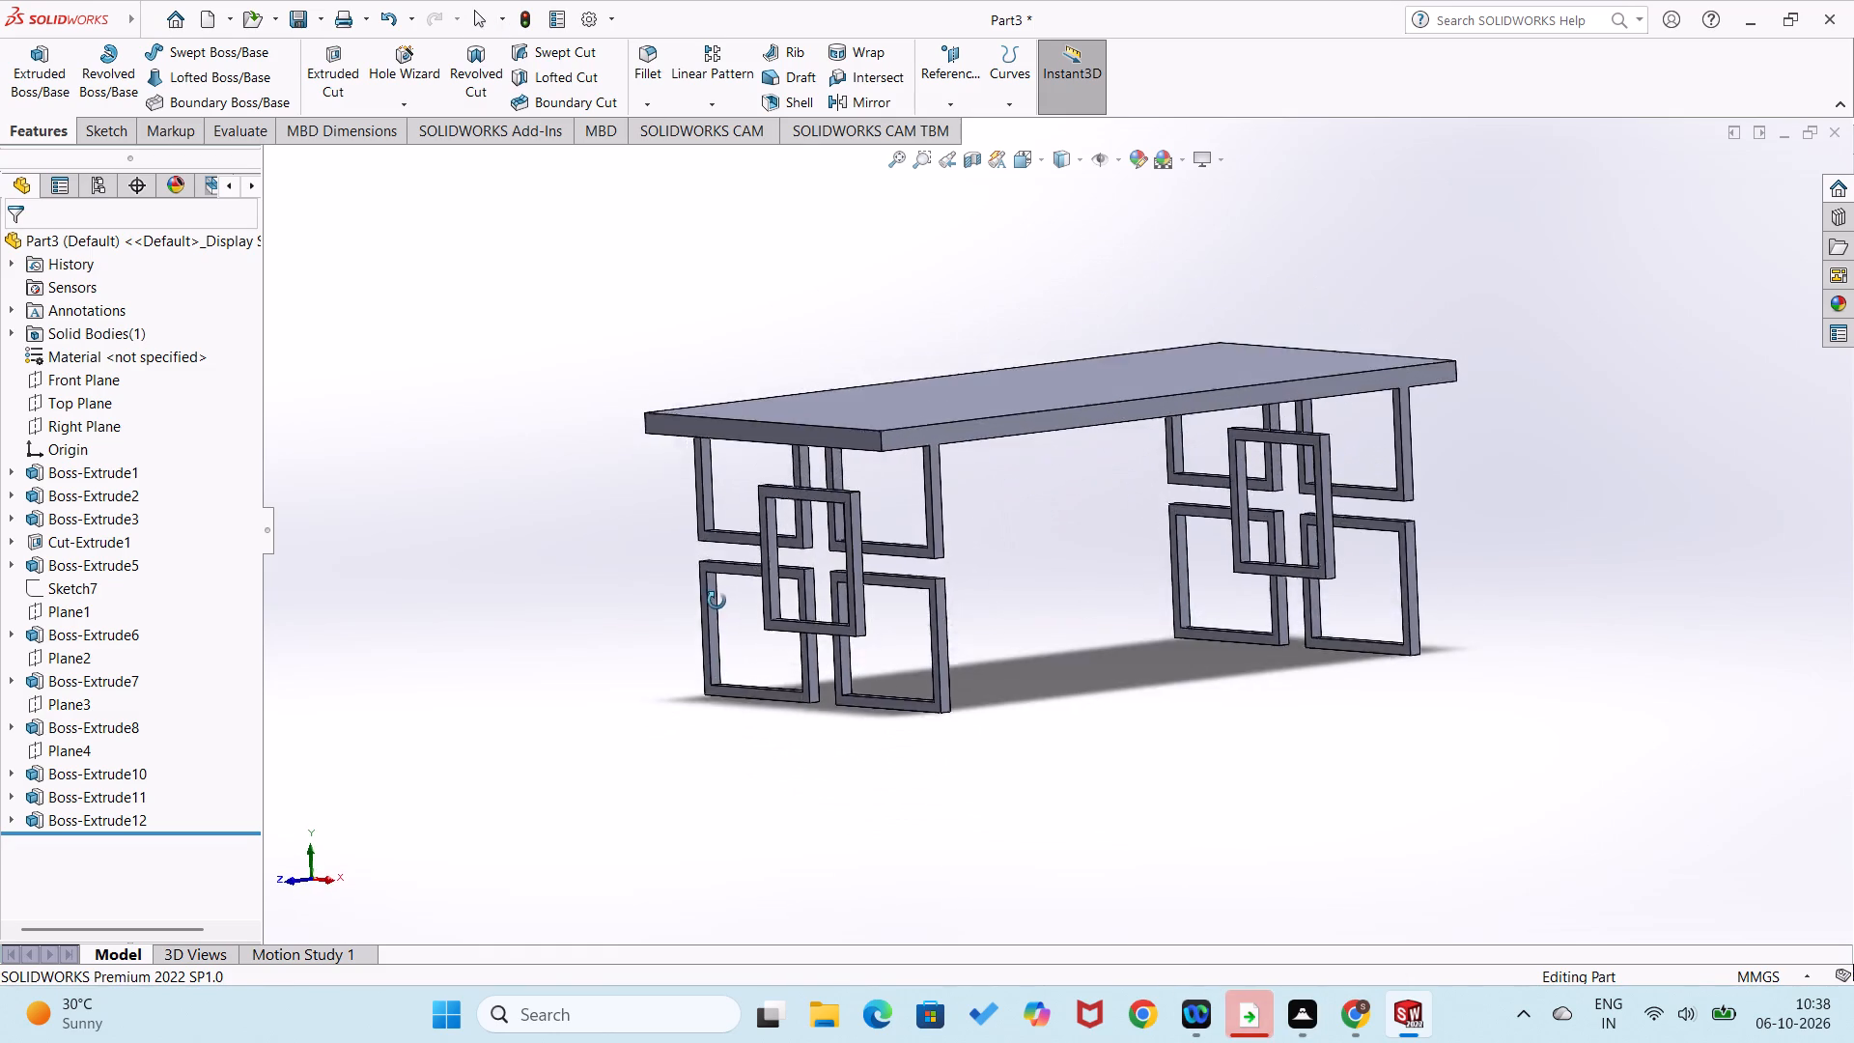
middle_drag(716, 601, 801, 578)
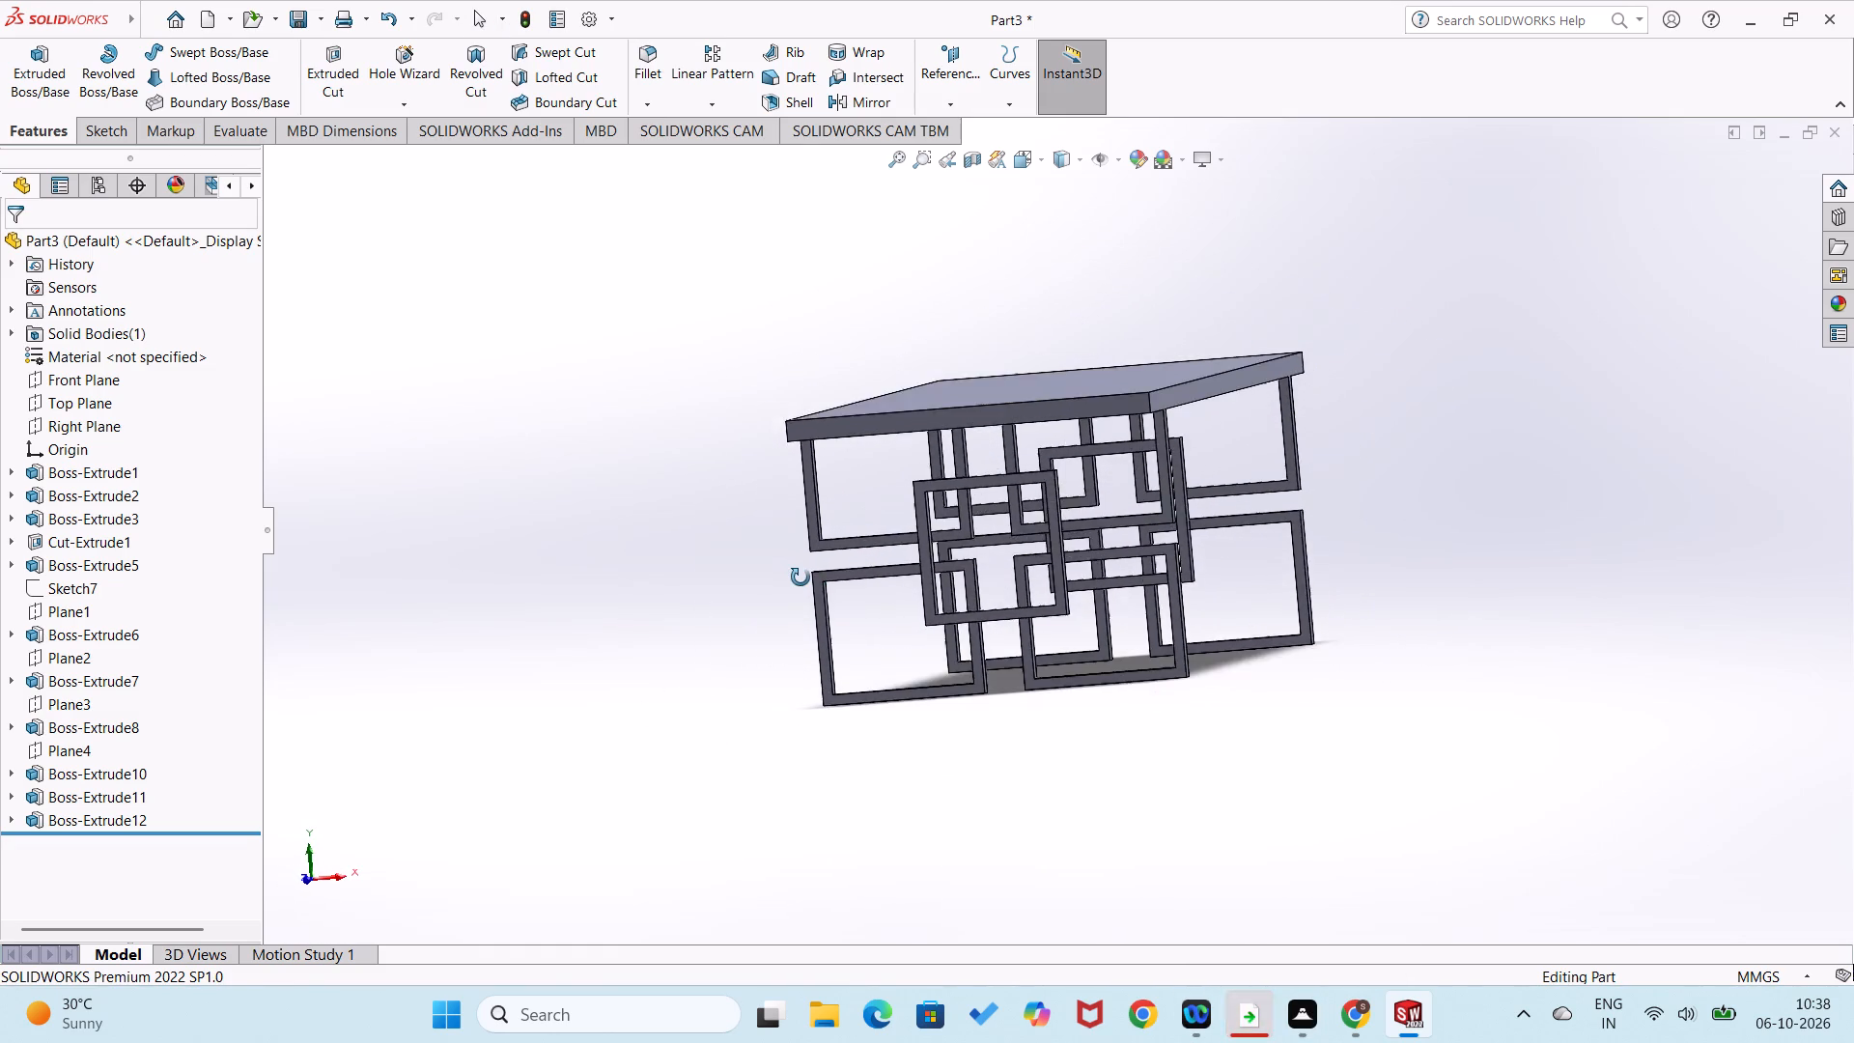
middle_drag(801, 578, 764, 631)
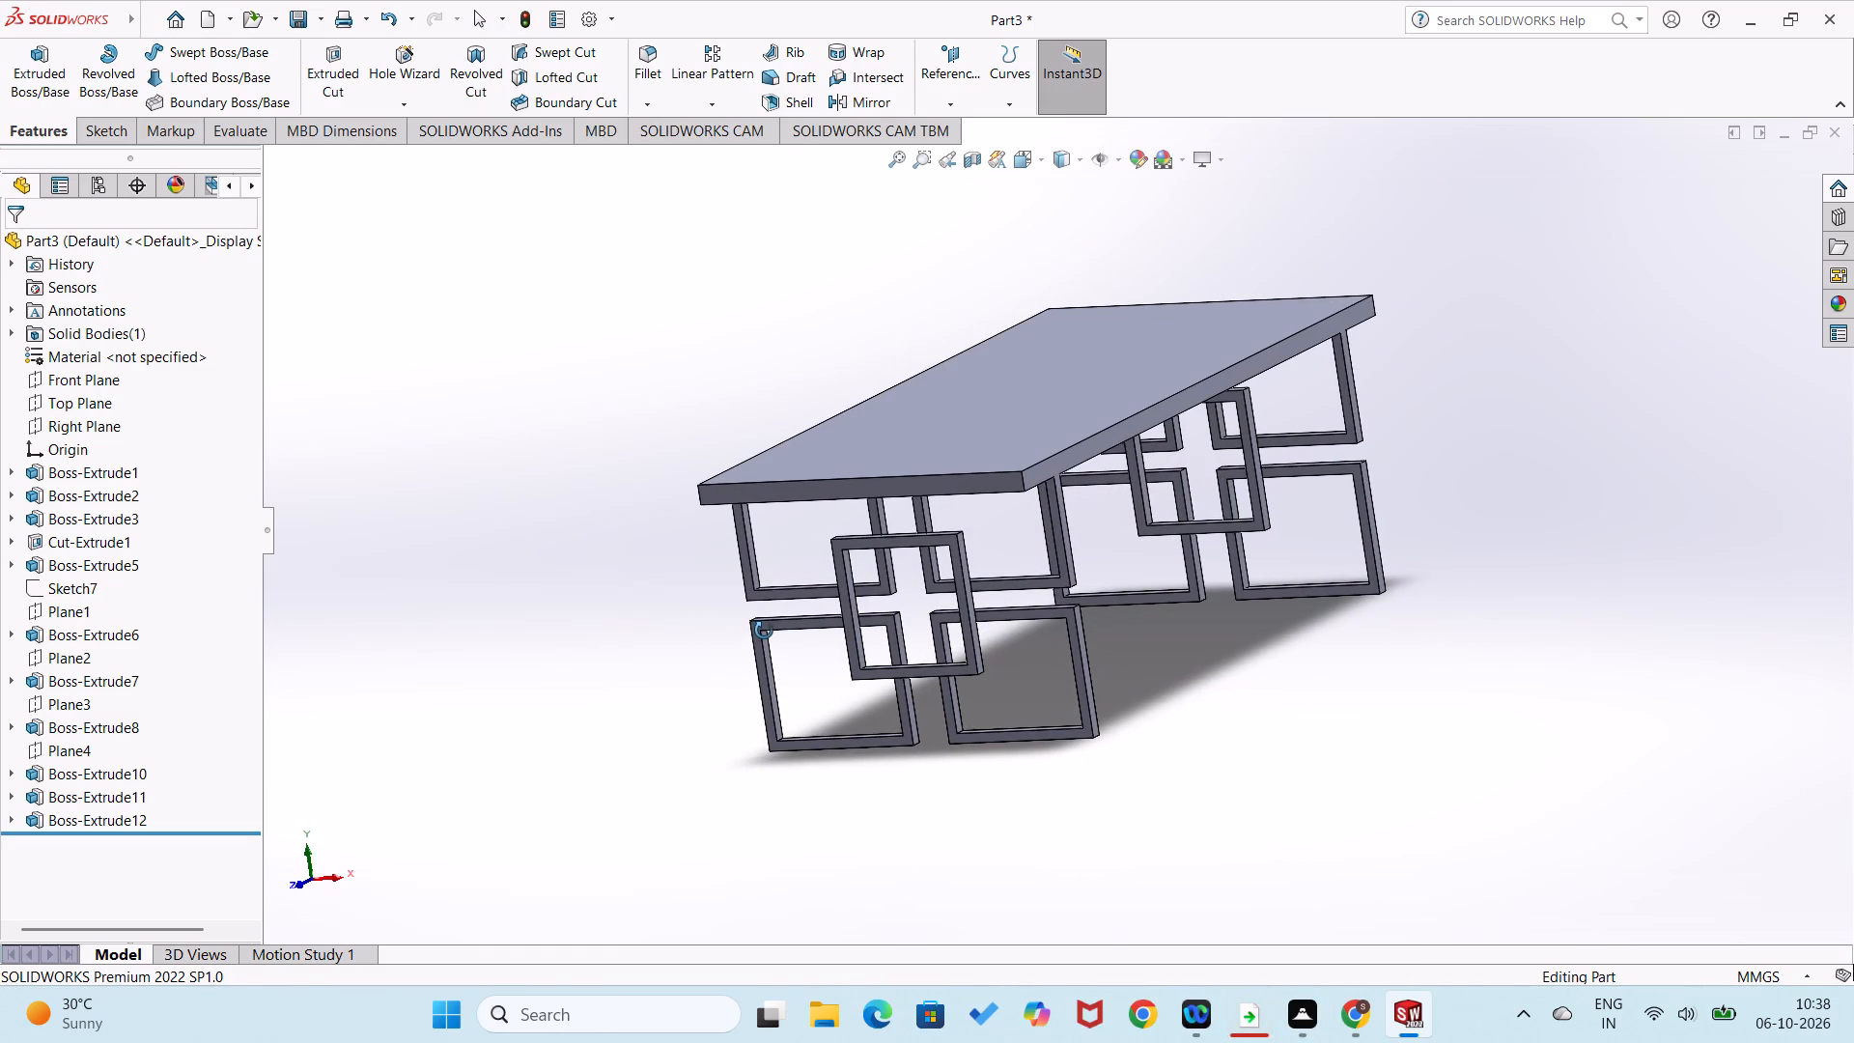
middle_drag(764, 631, 767, 640)
middle_drag(694, 656, 673, 671)
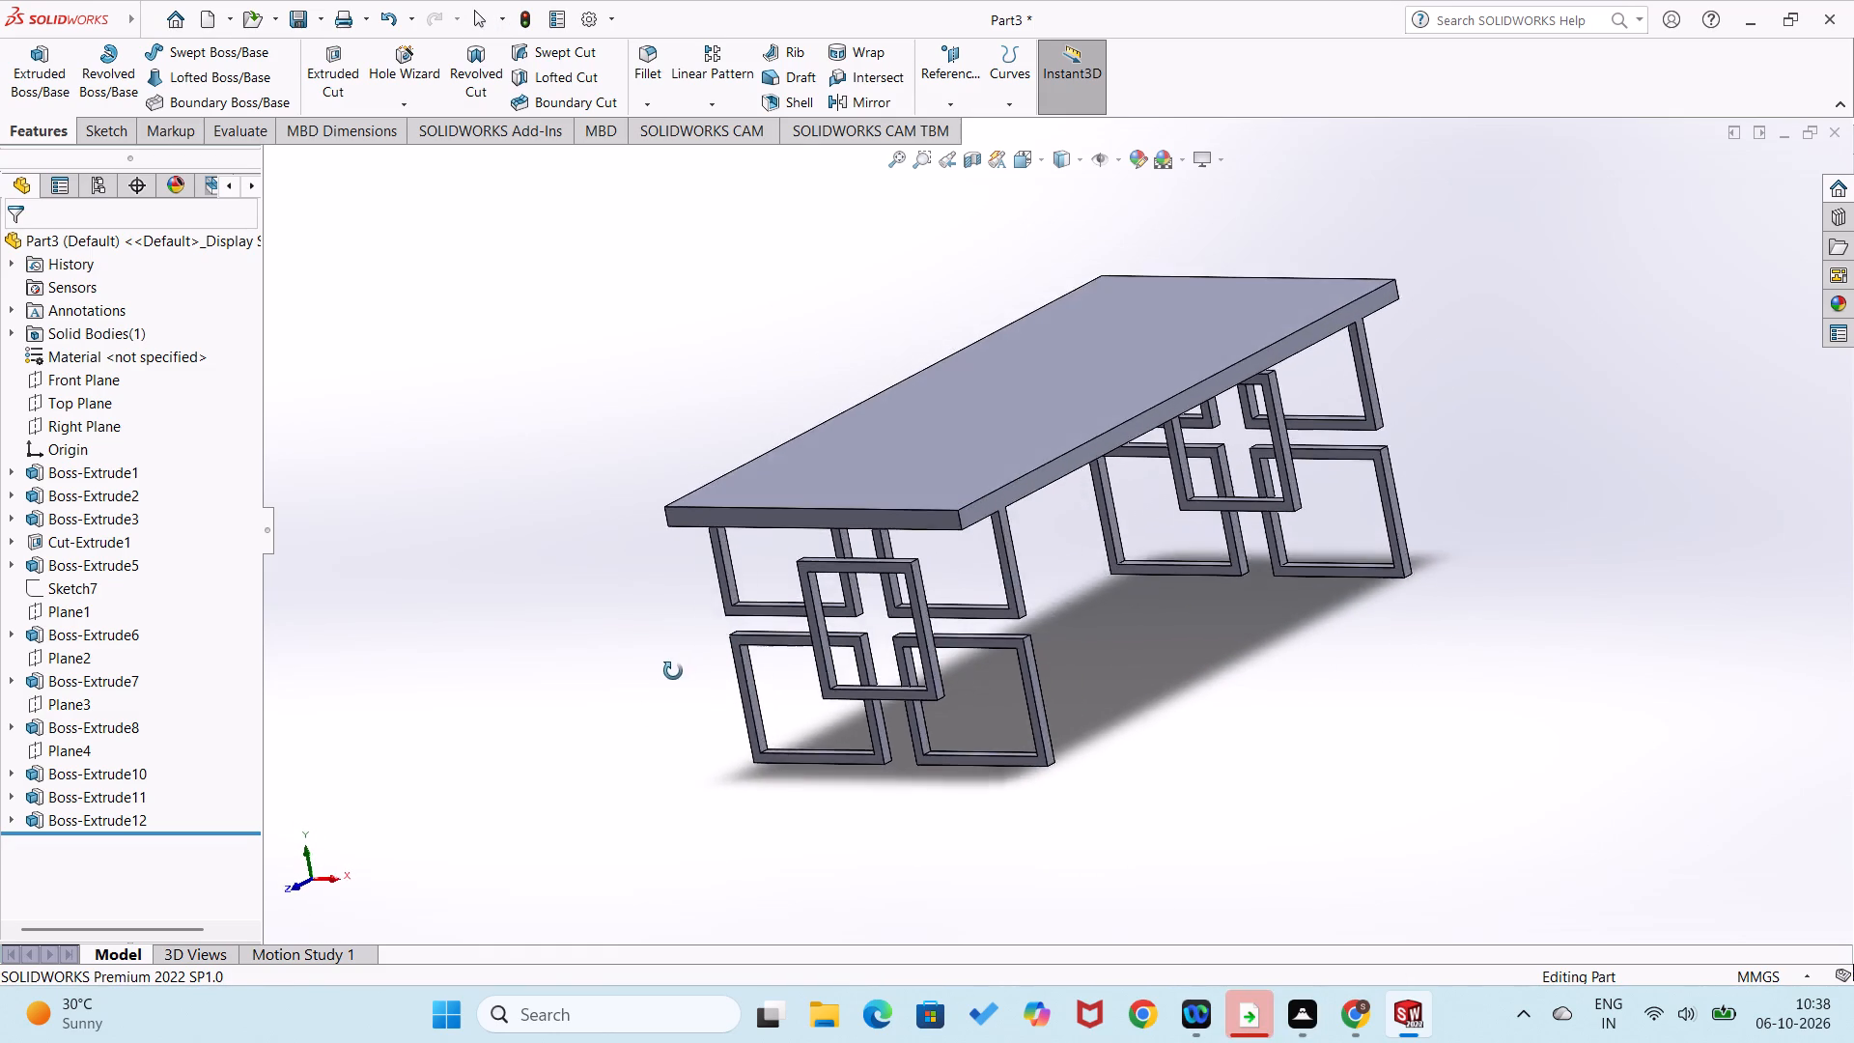
middle_drag(673, 671, 390, 727)
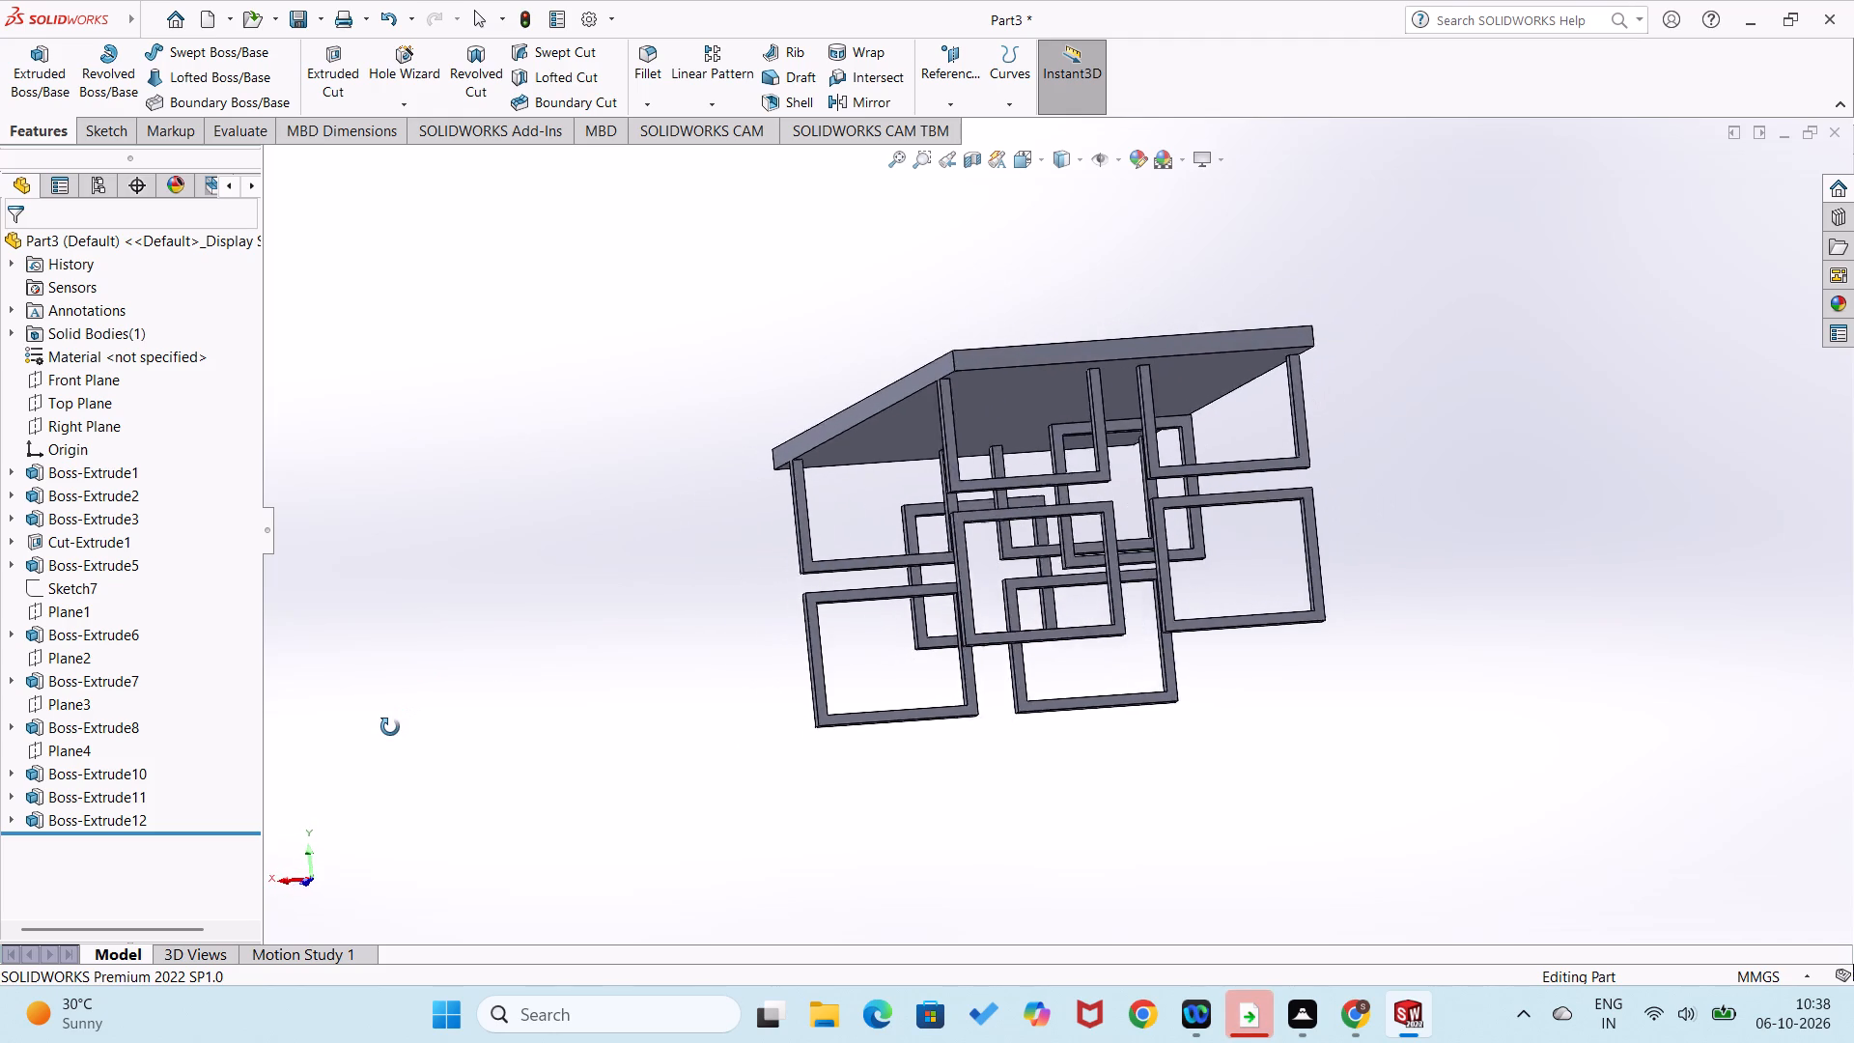
middle_drag(390, 727, 342, 749)
scroll(342, 749, up, 1)
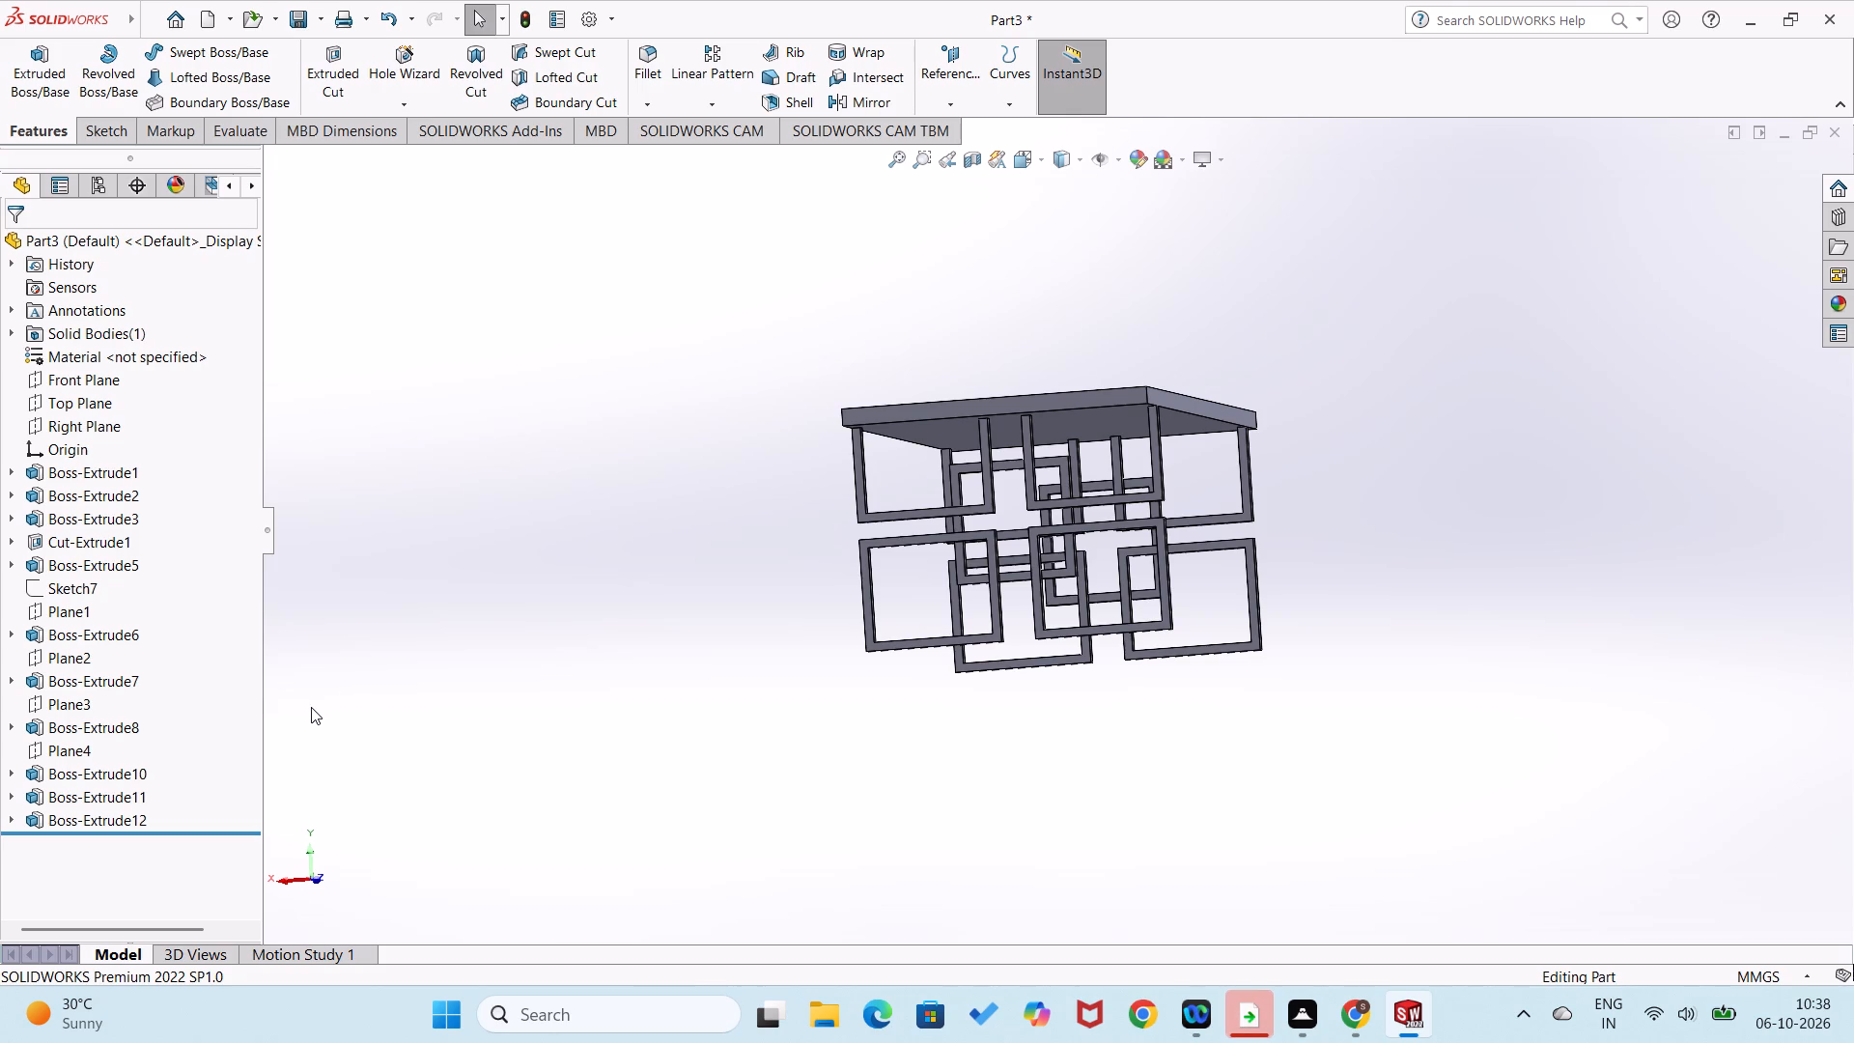
key(ctrl+7)
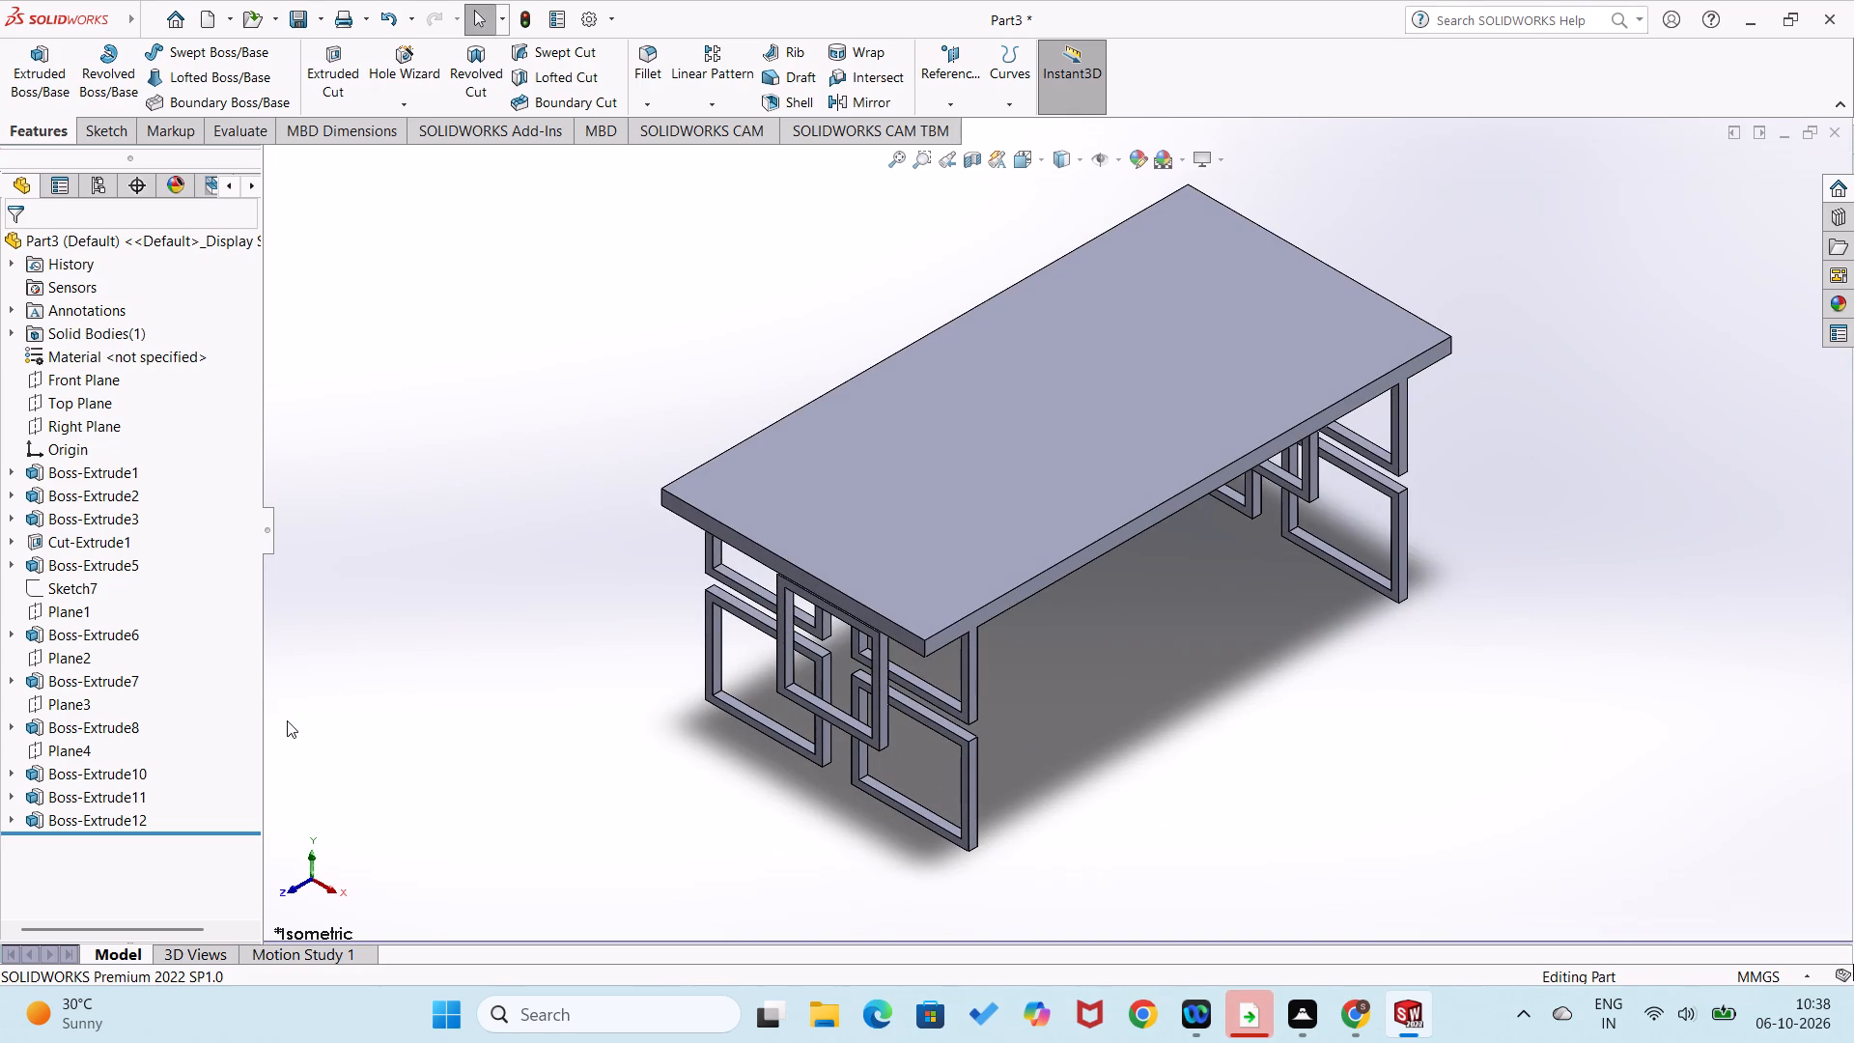
click(265, 736)
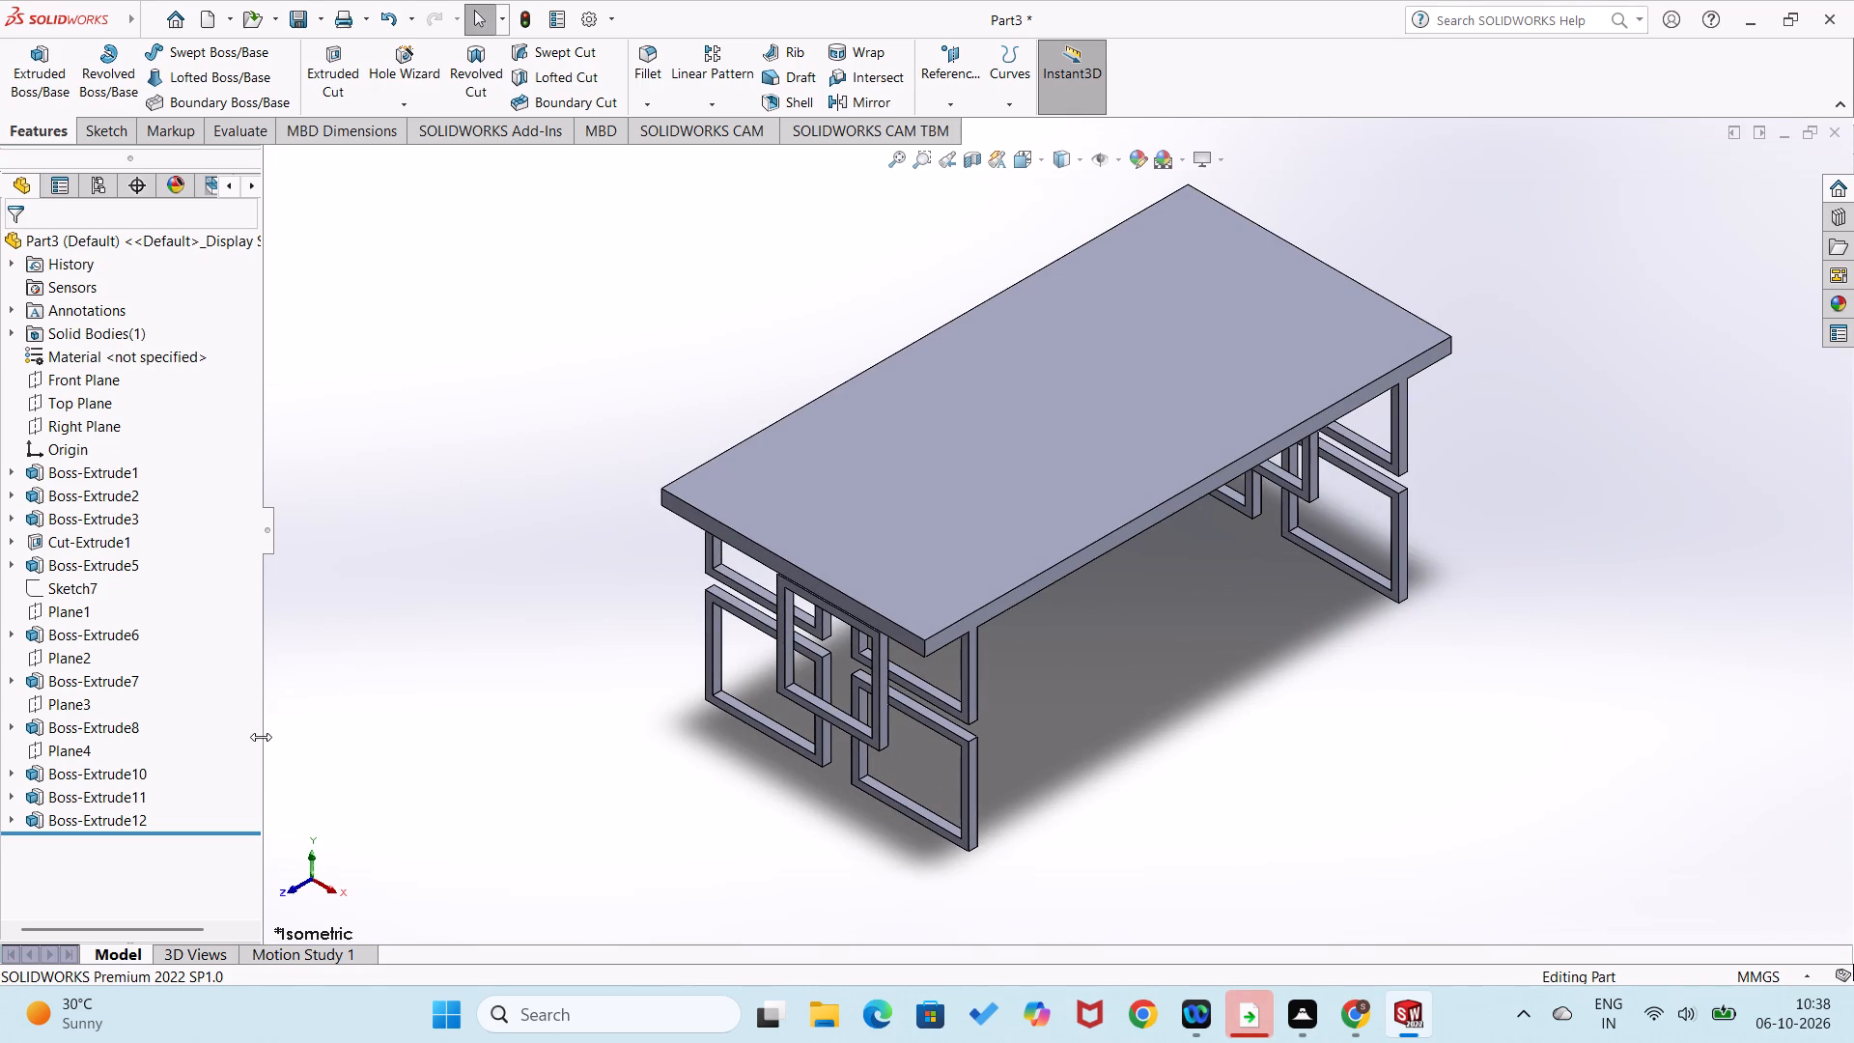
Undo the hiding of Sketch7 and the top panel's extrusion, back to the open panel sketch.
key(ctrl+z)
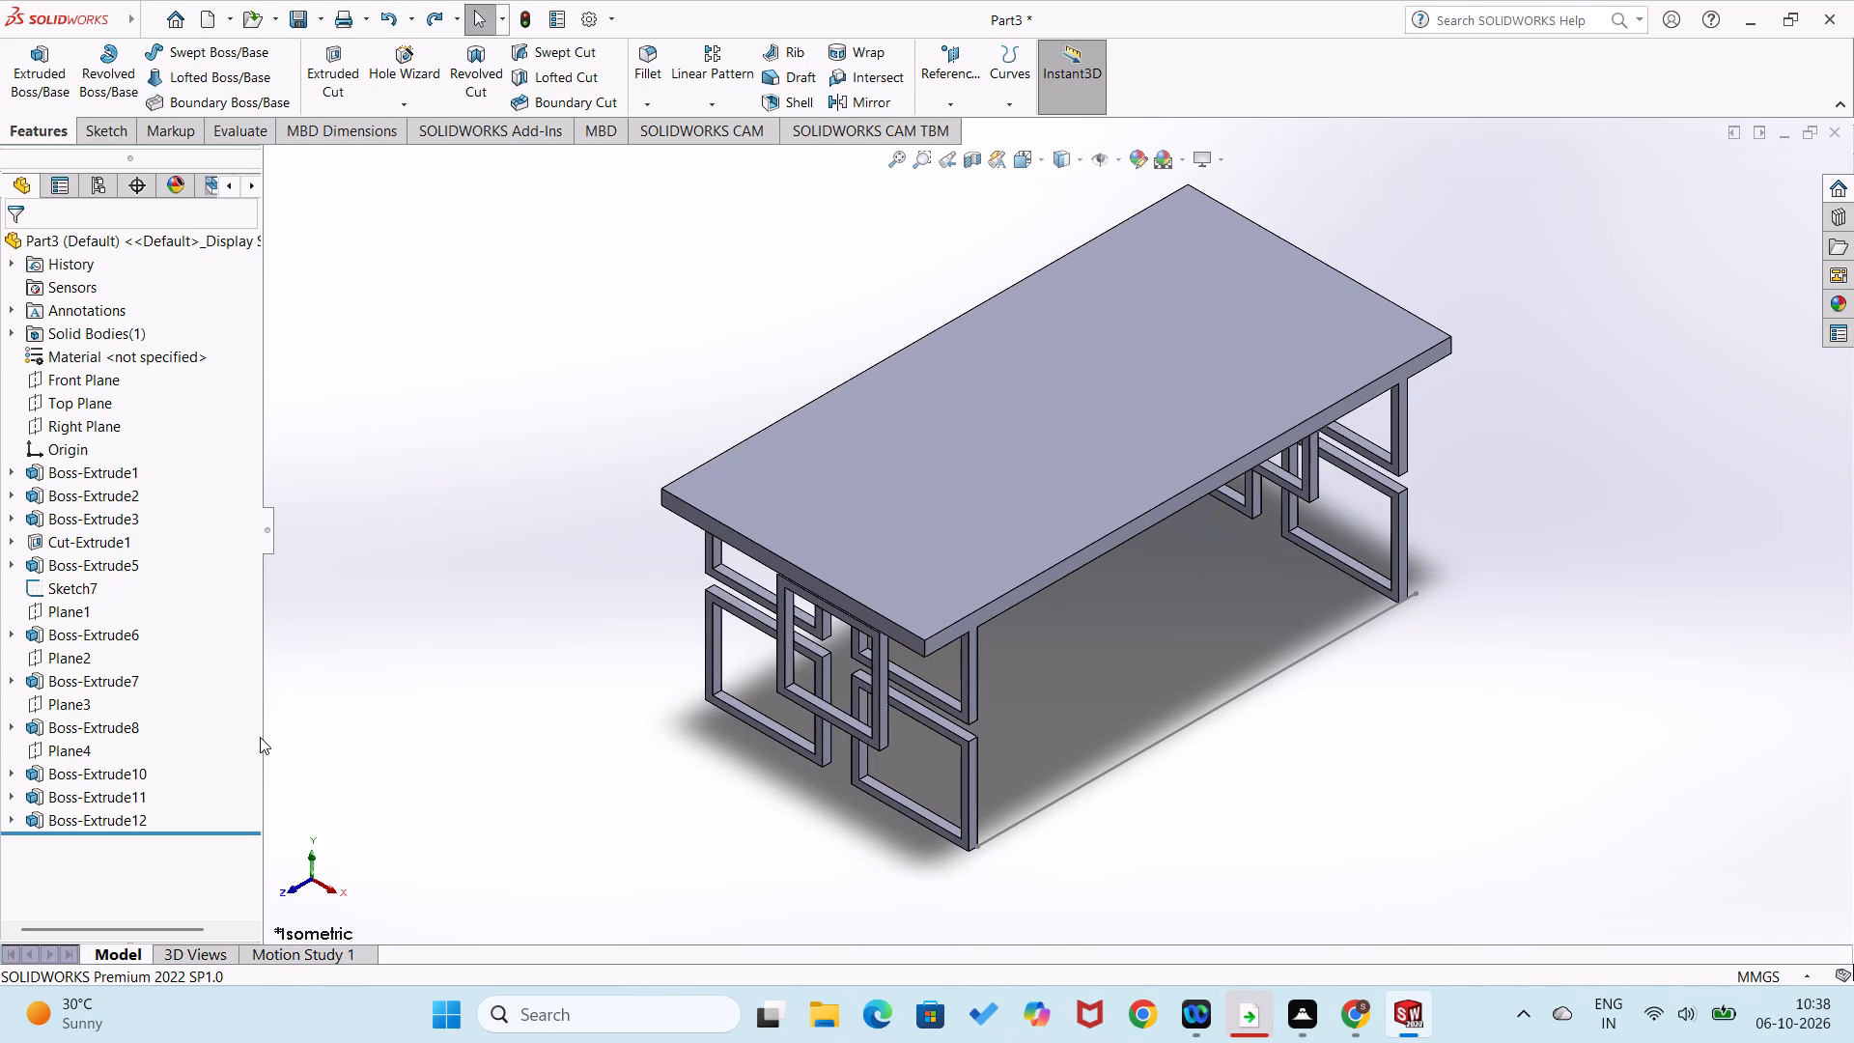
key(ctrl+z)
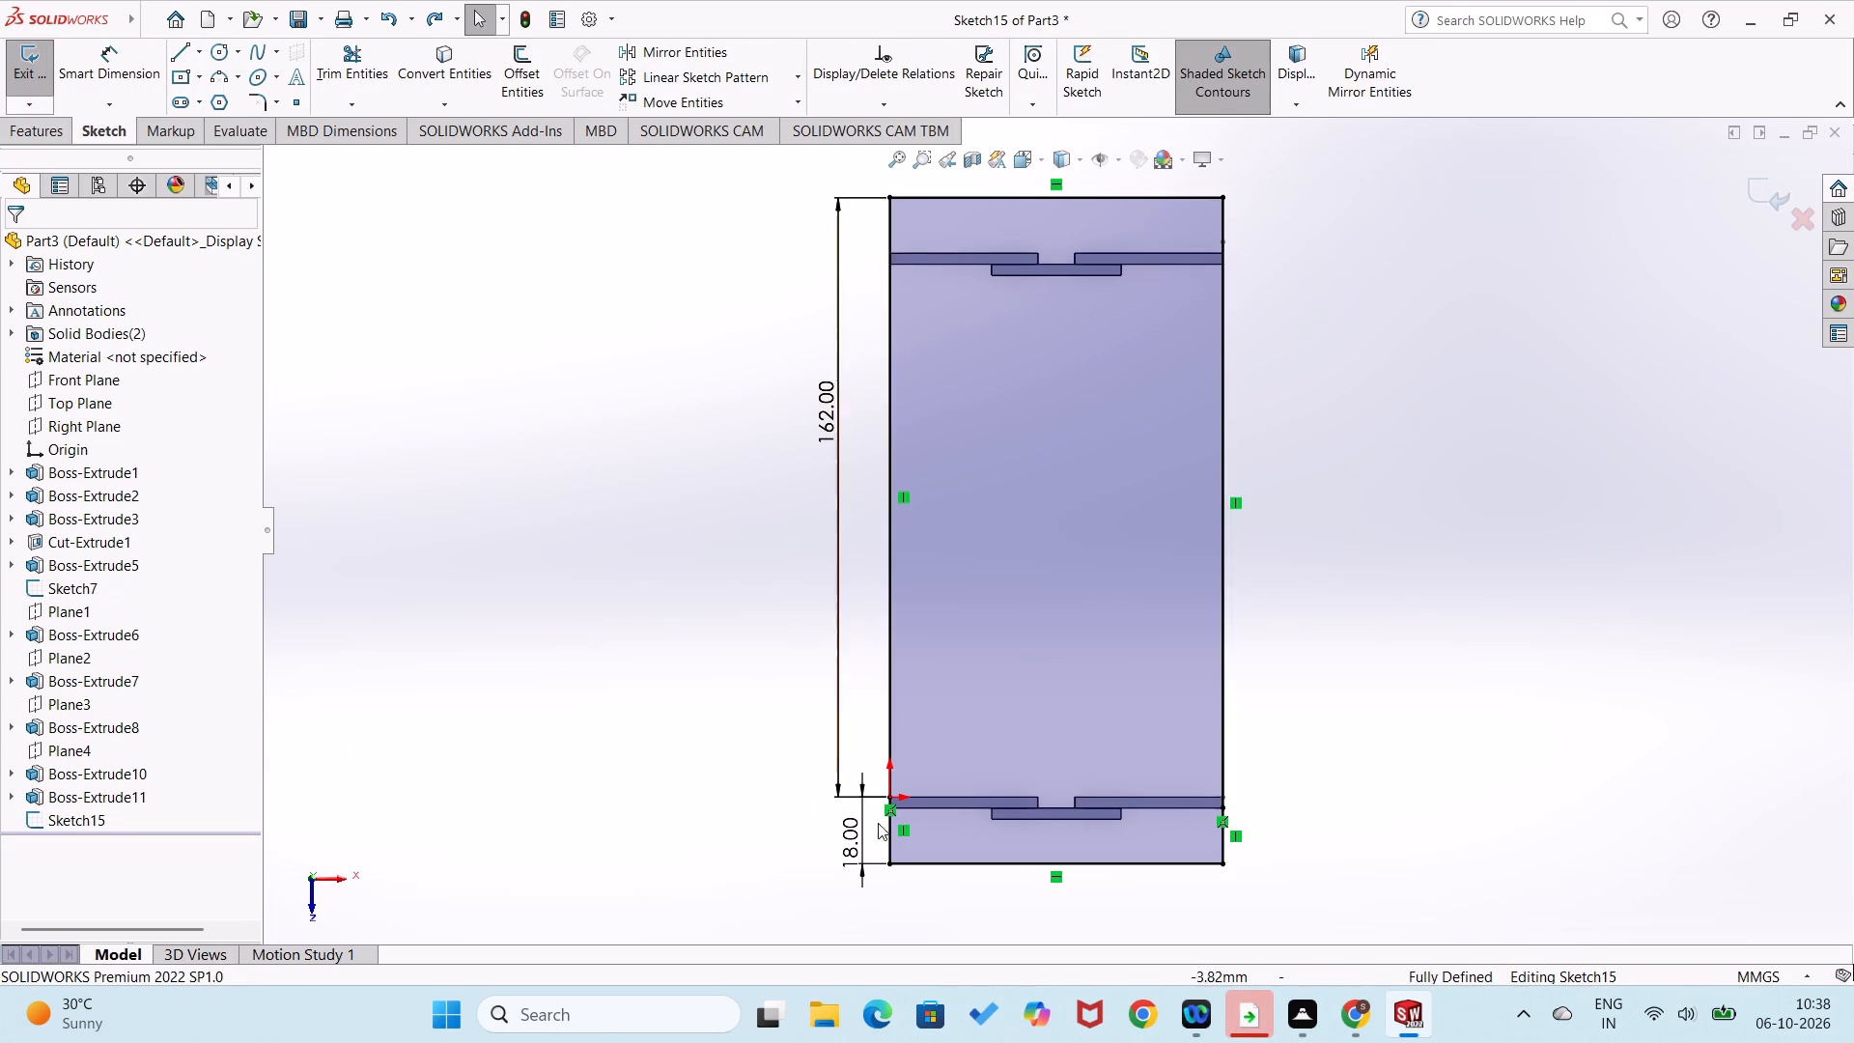
Delete the long side line running from the origin to the rear edge of the panel profile.
click(932, 867)
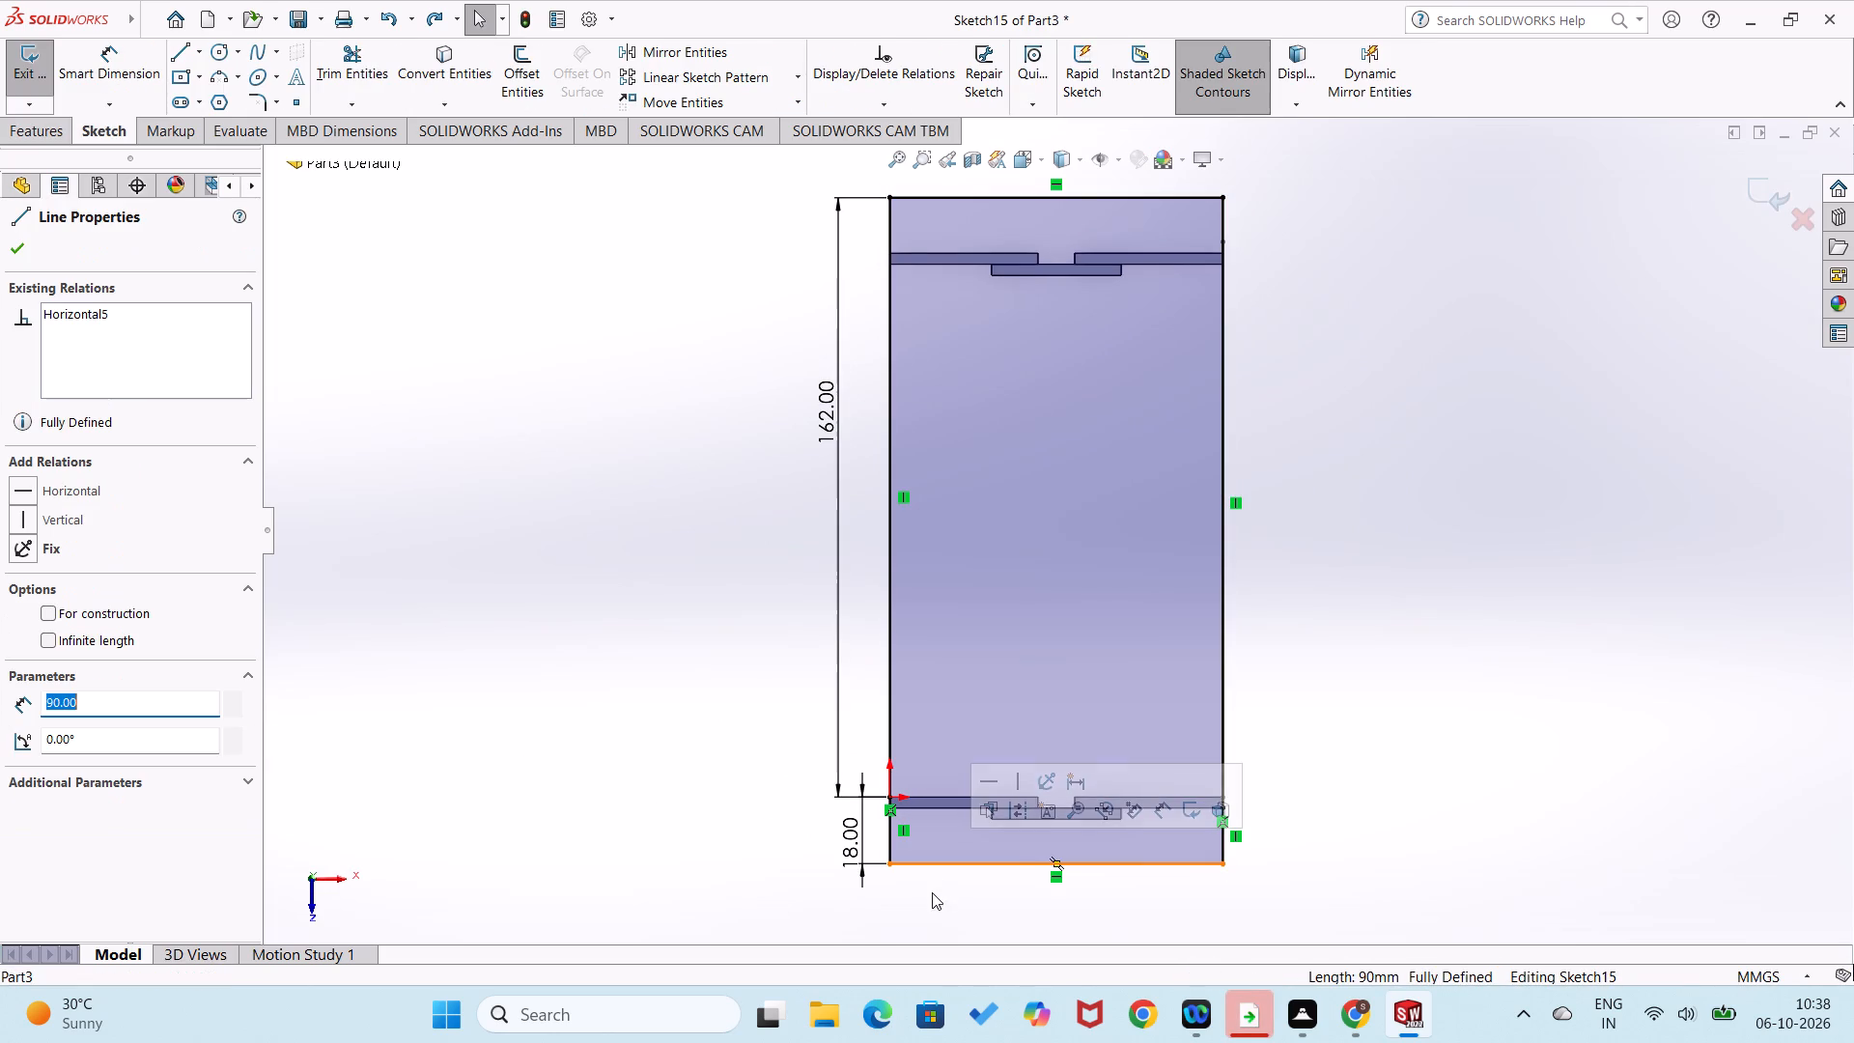
right_drag(616, 771, 604, 630)
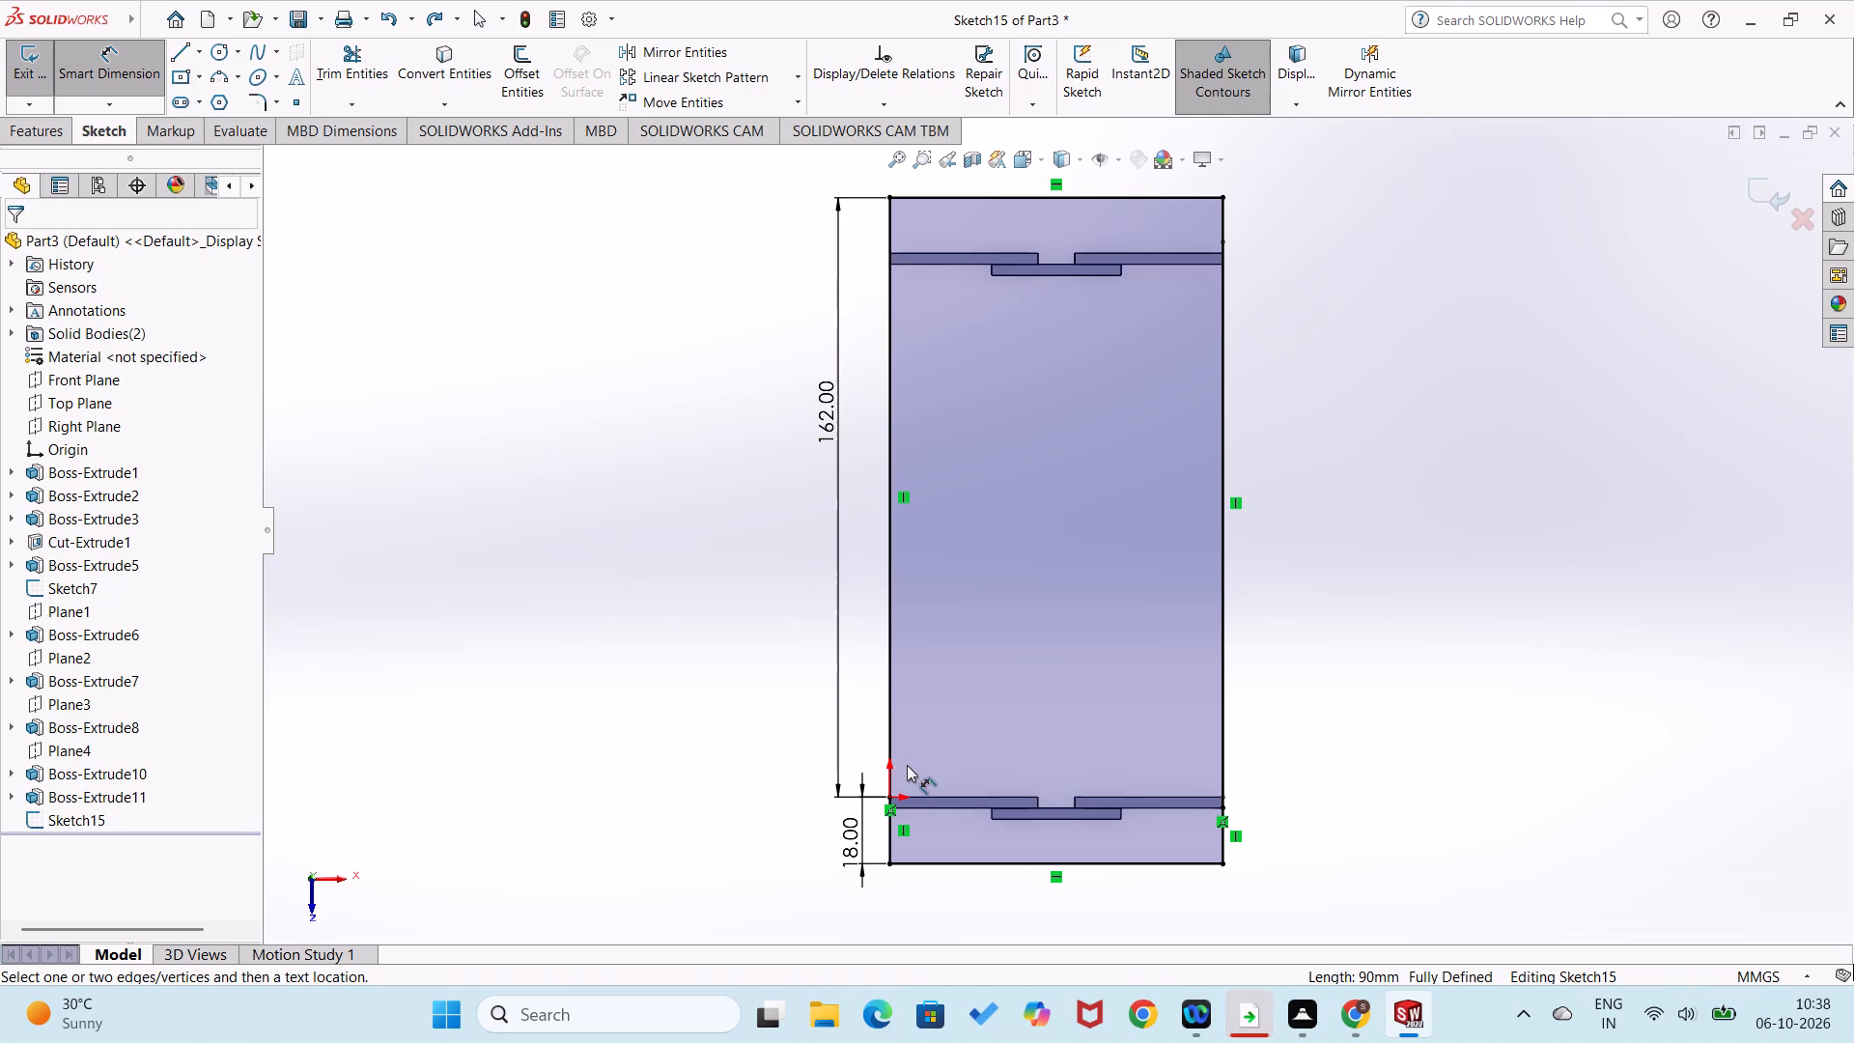
click(891, 734)
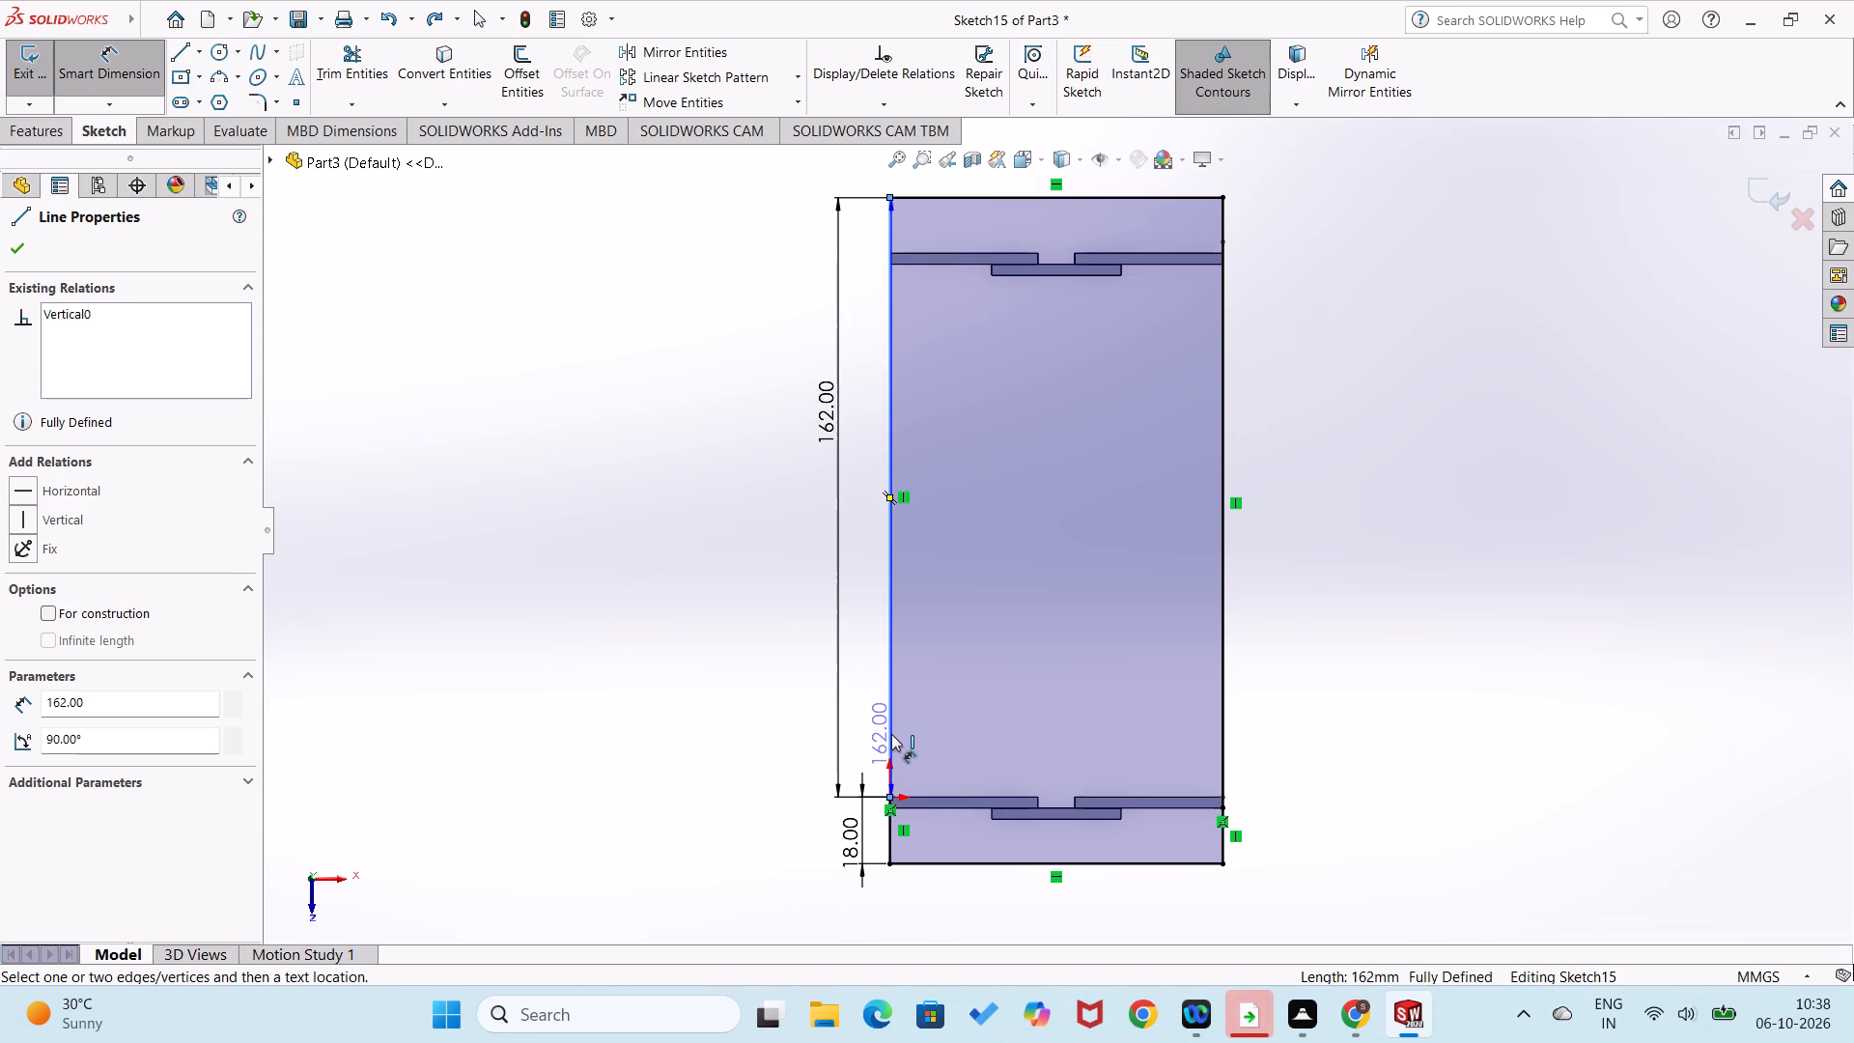
key(Delete)
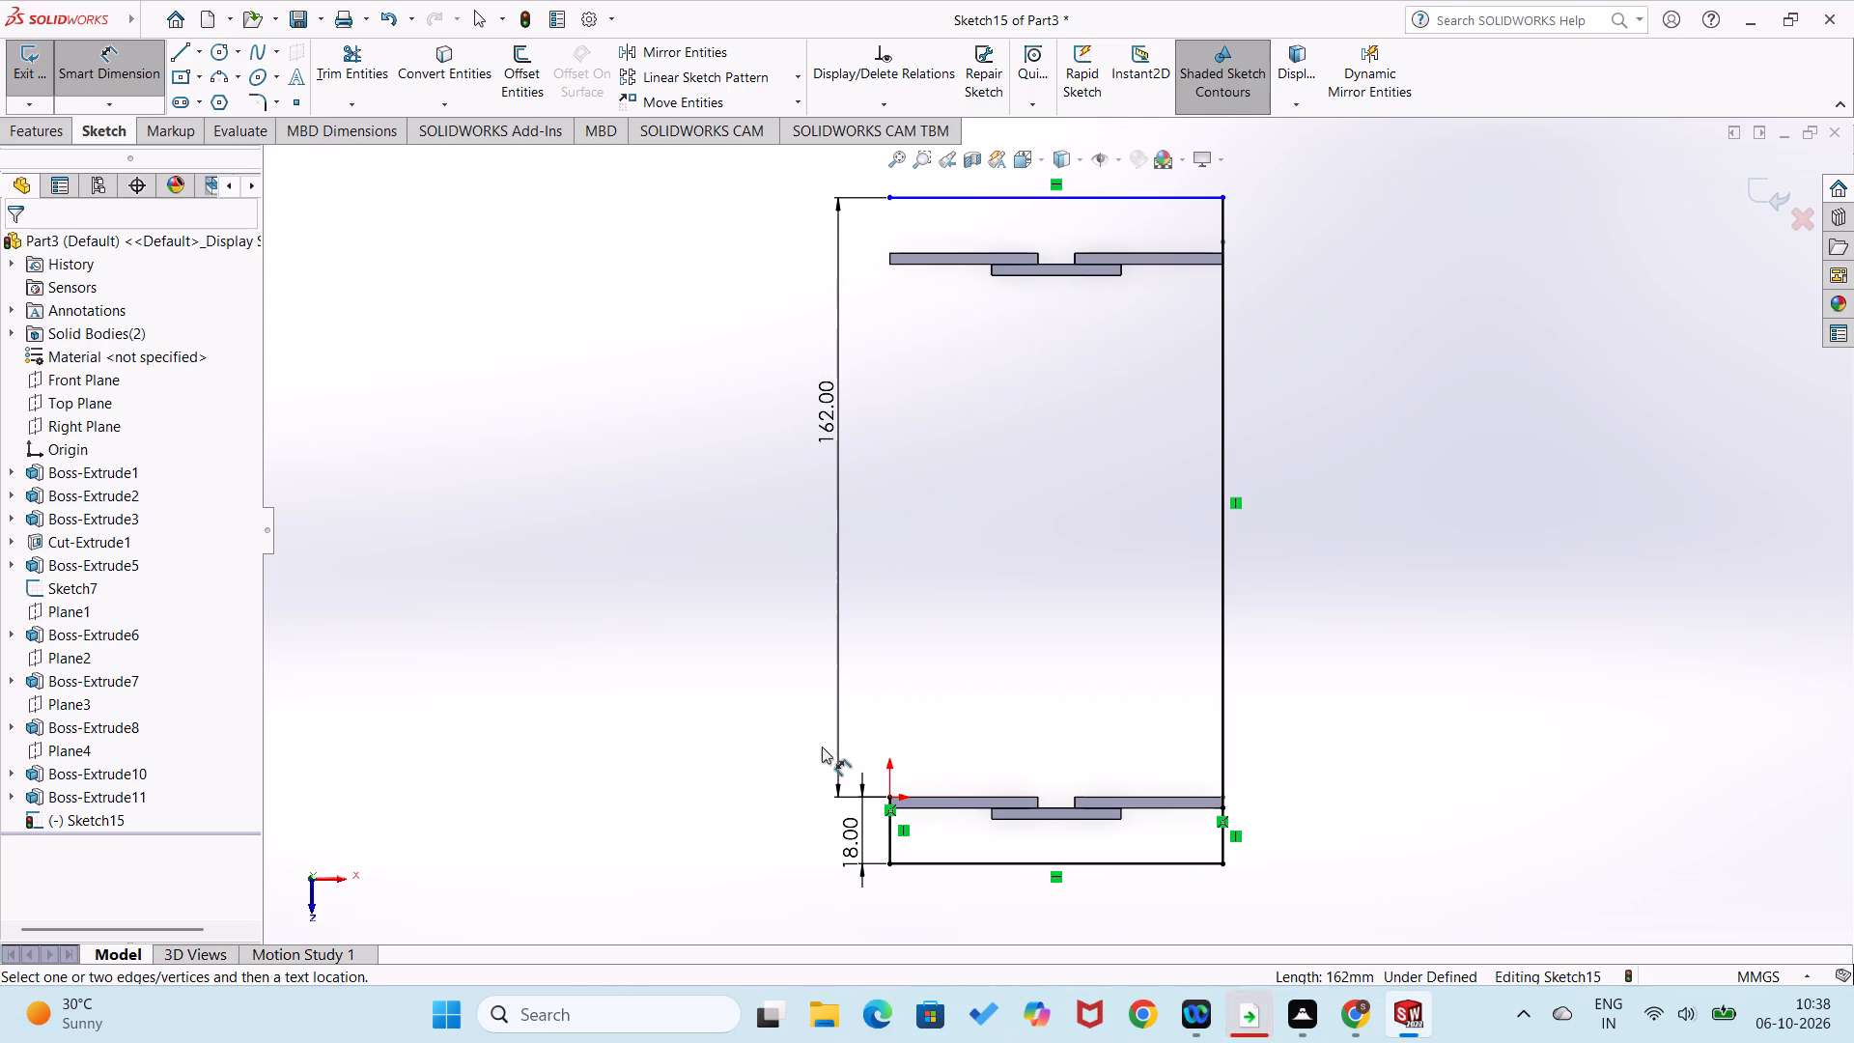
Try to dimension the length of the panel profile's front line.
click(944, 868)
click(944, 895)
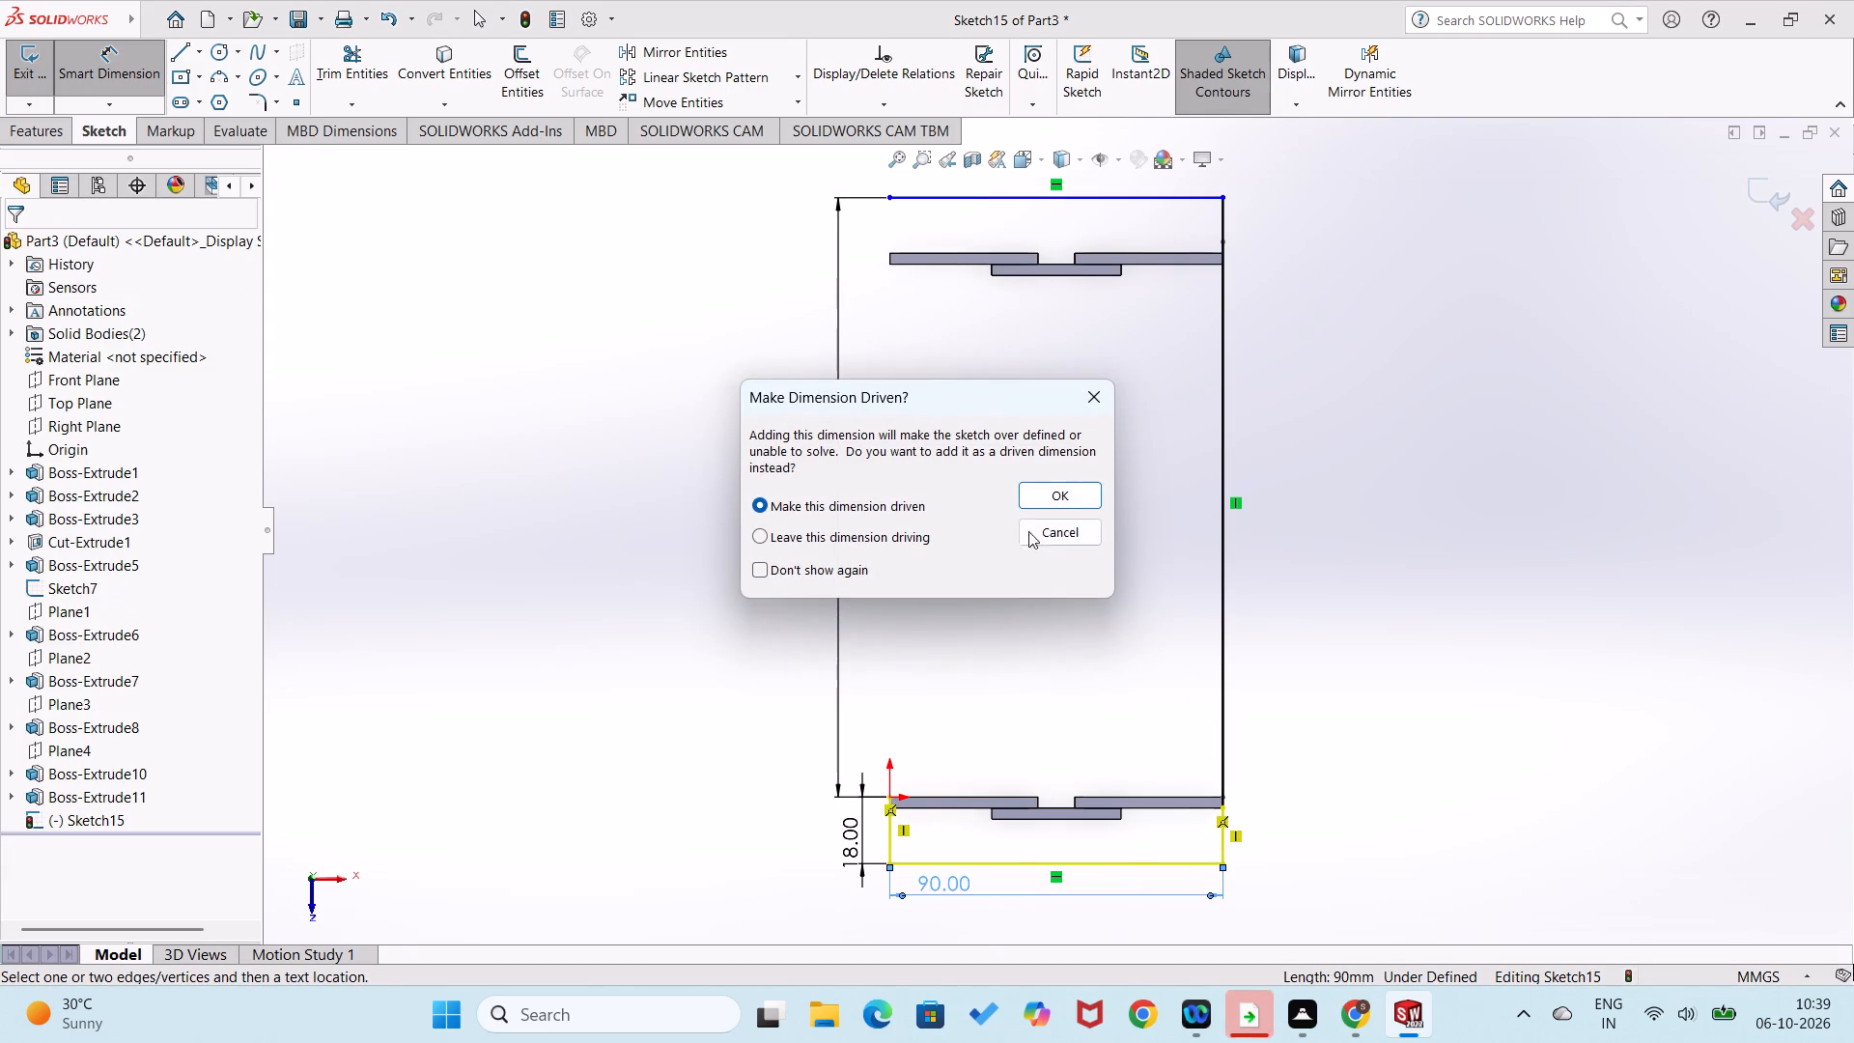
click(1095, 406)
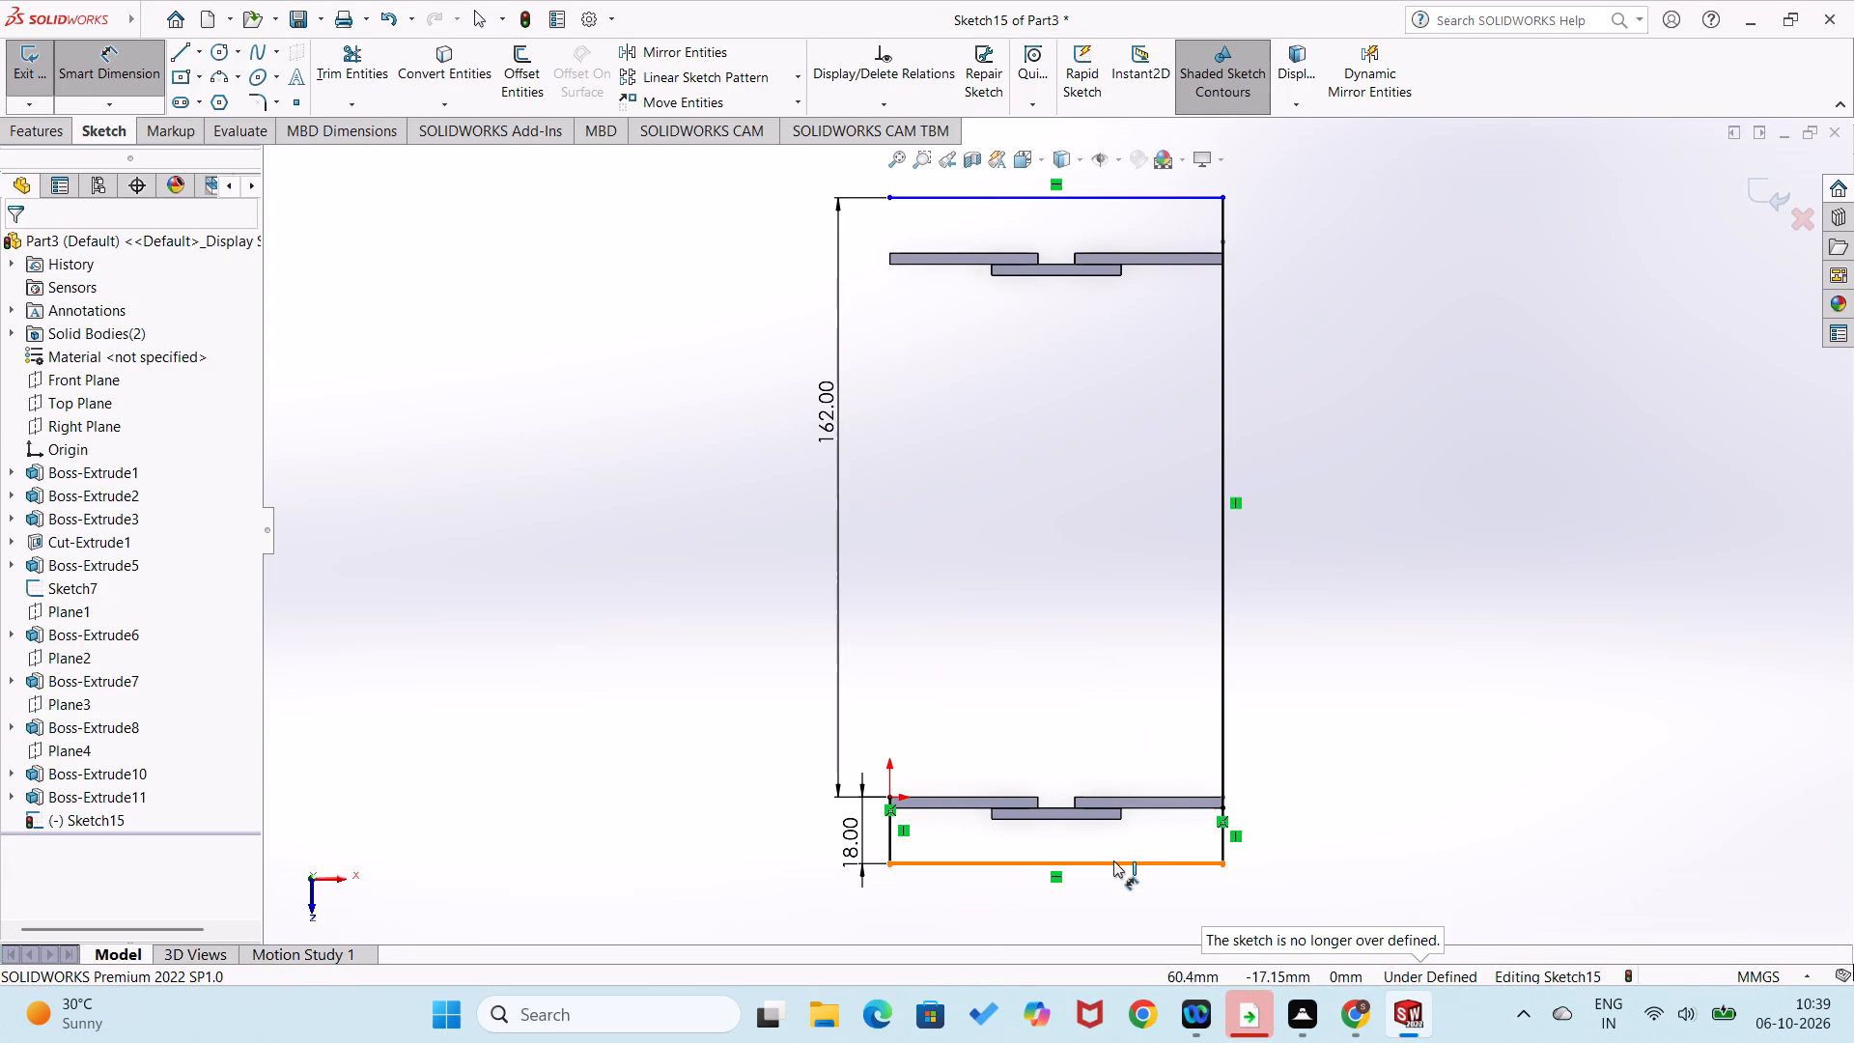
Delete the remaining long side line of the panel profile, on the side opposite the origin.
click(1220, 737)
key(Delete)
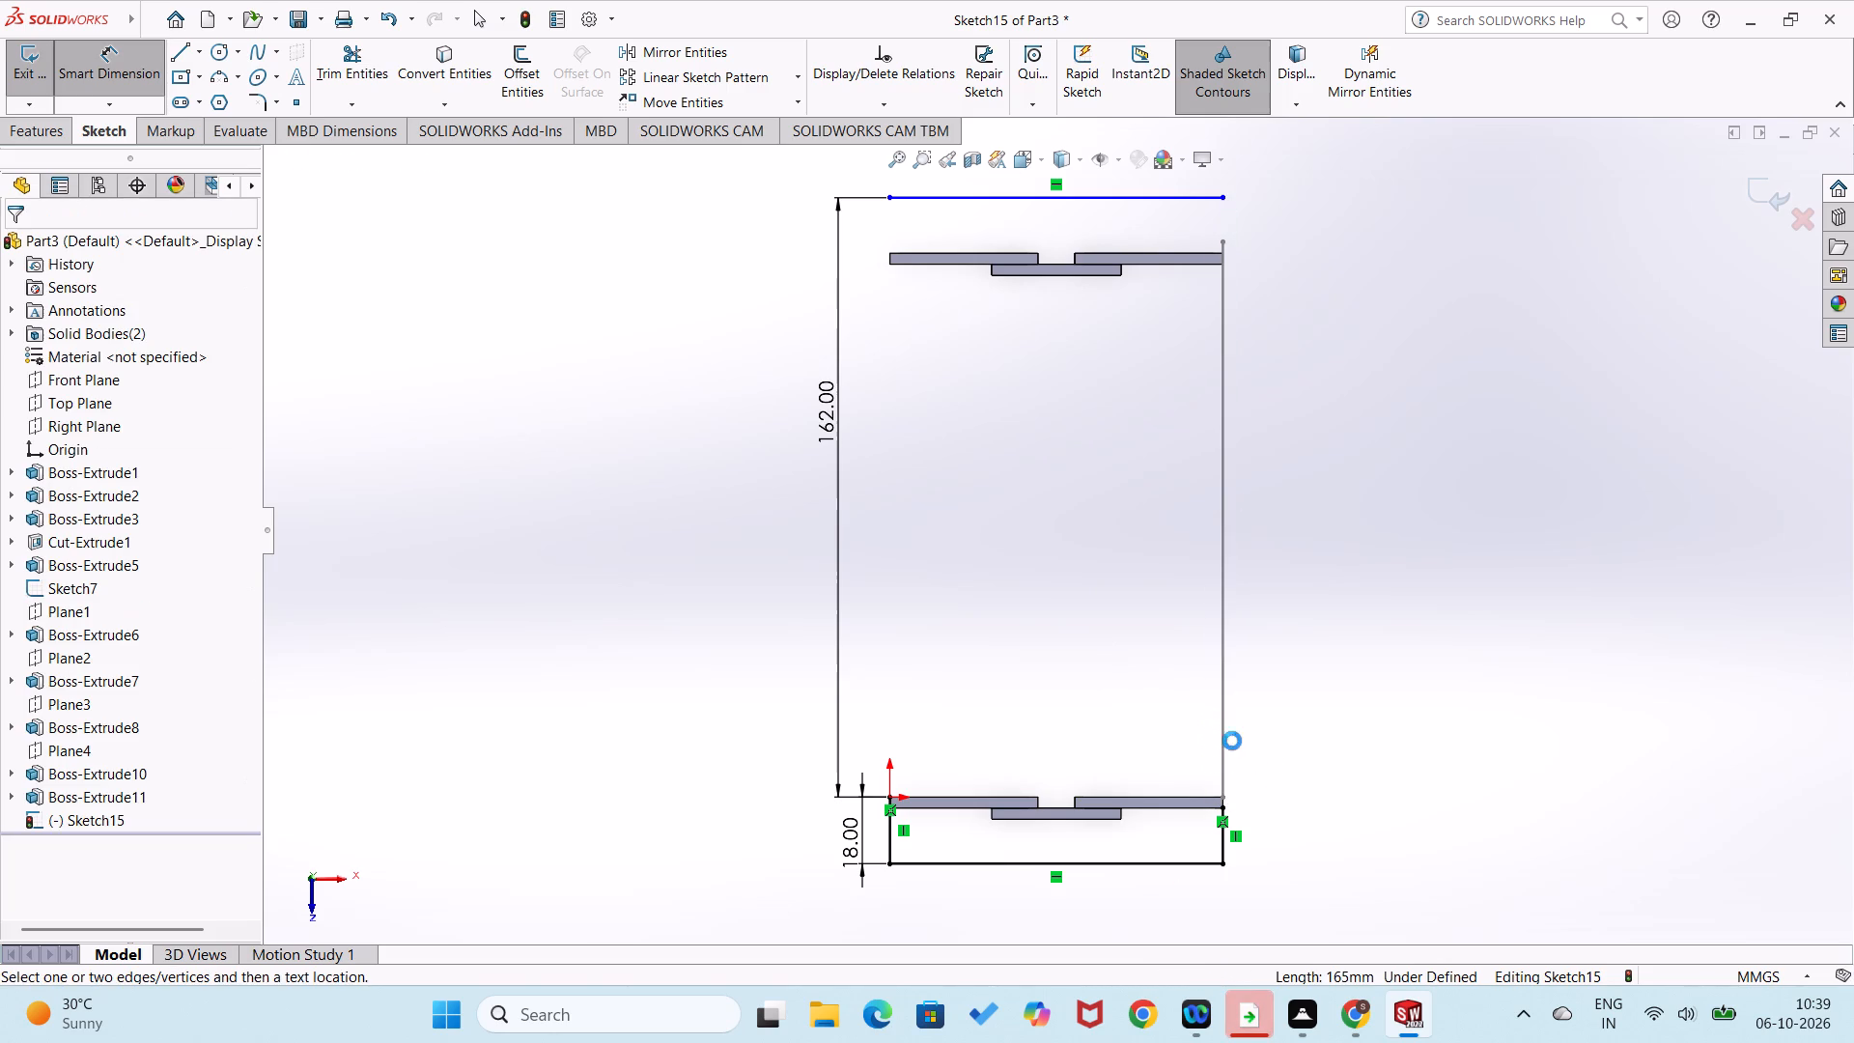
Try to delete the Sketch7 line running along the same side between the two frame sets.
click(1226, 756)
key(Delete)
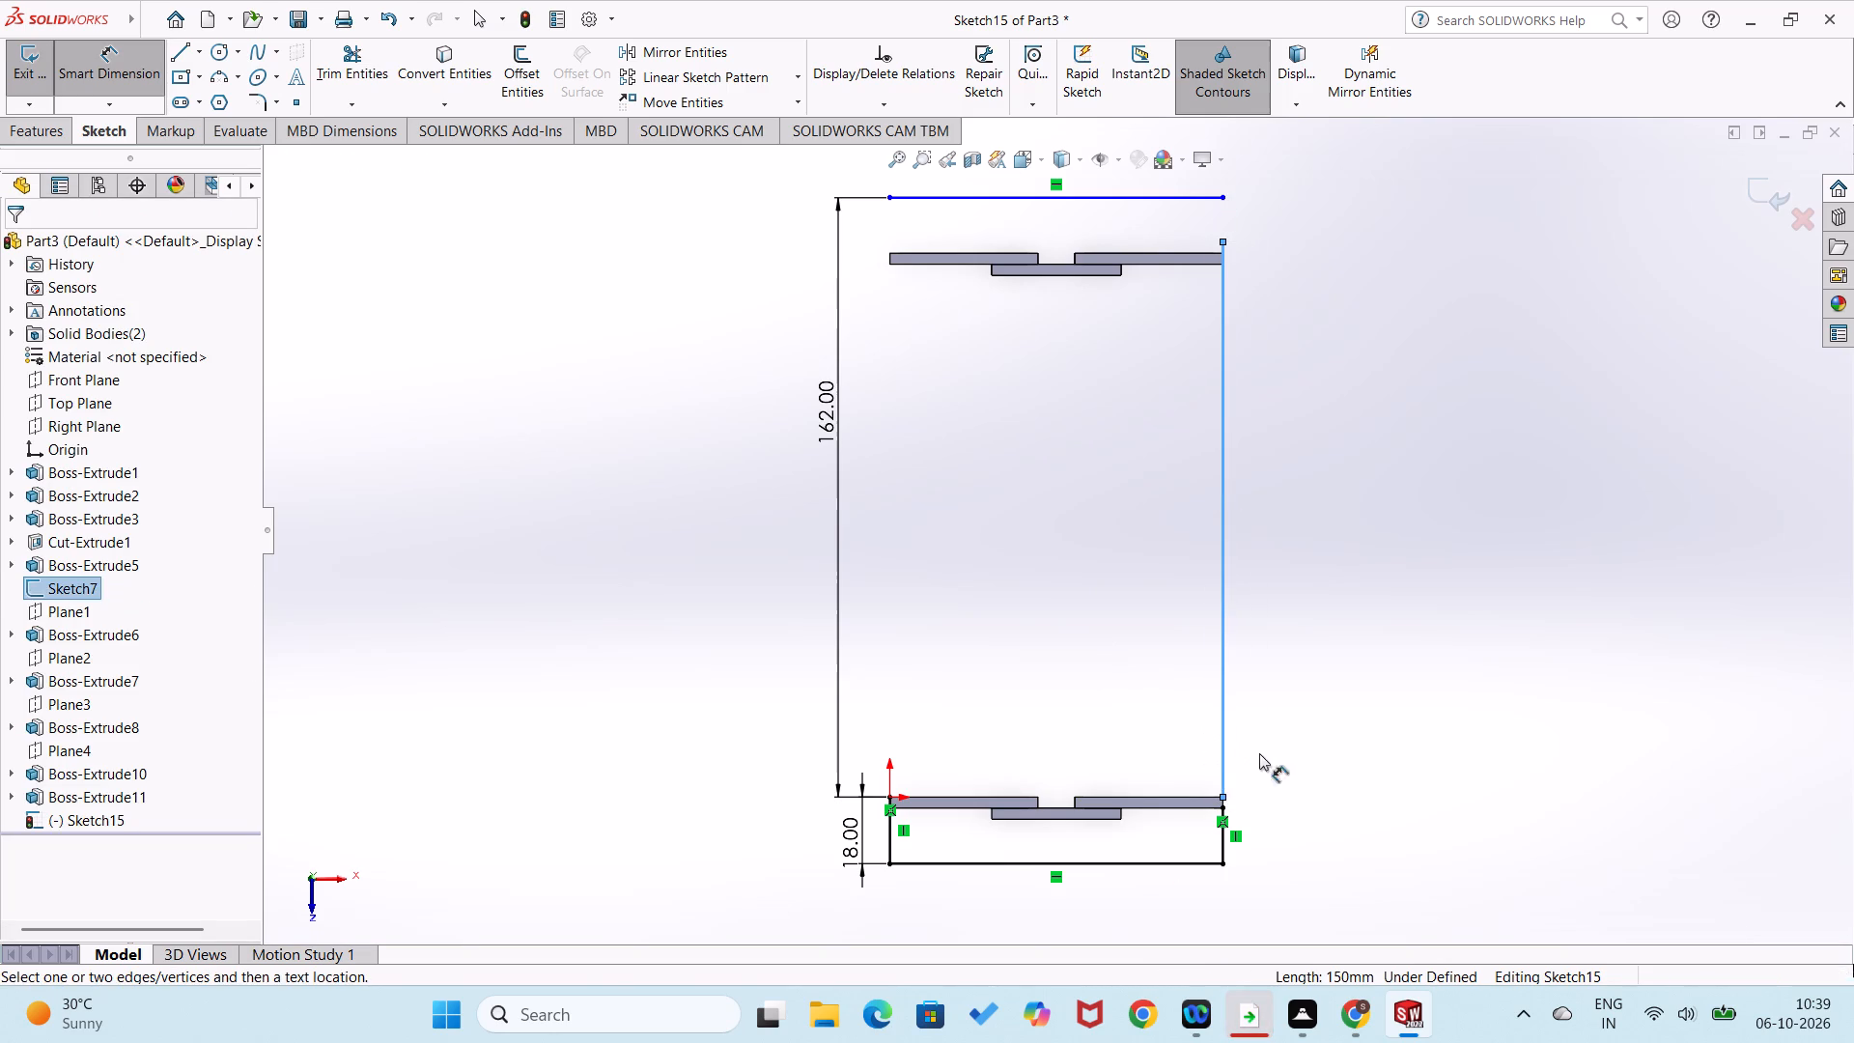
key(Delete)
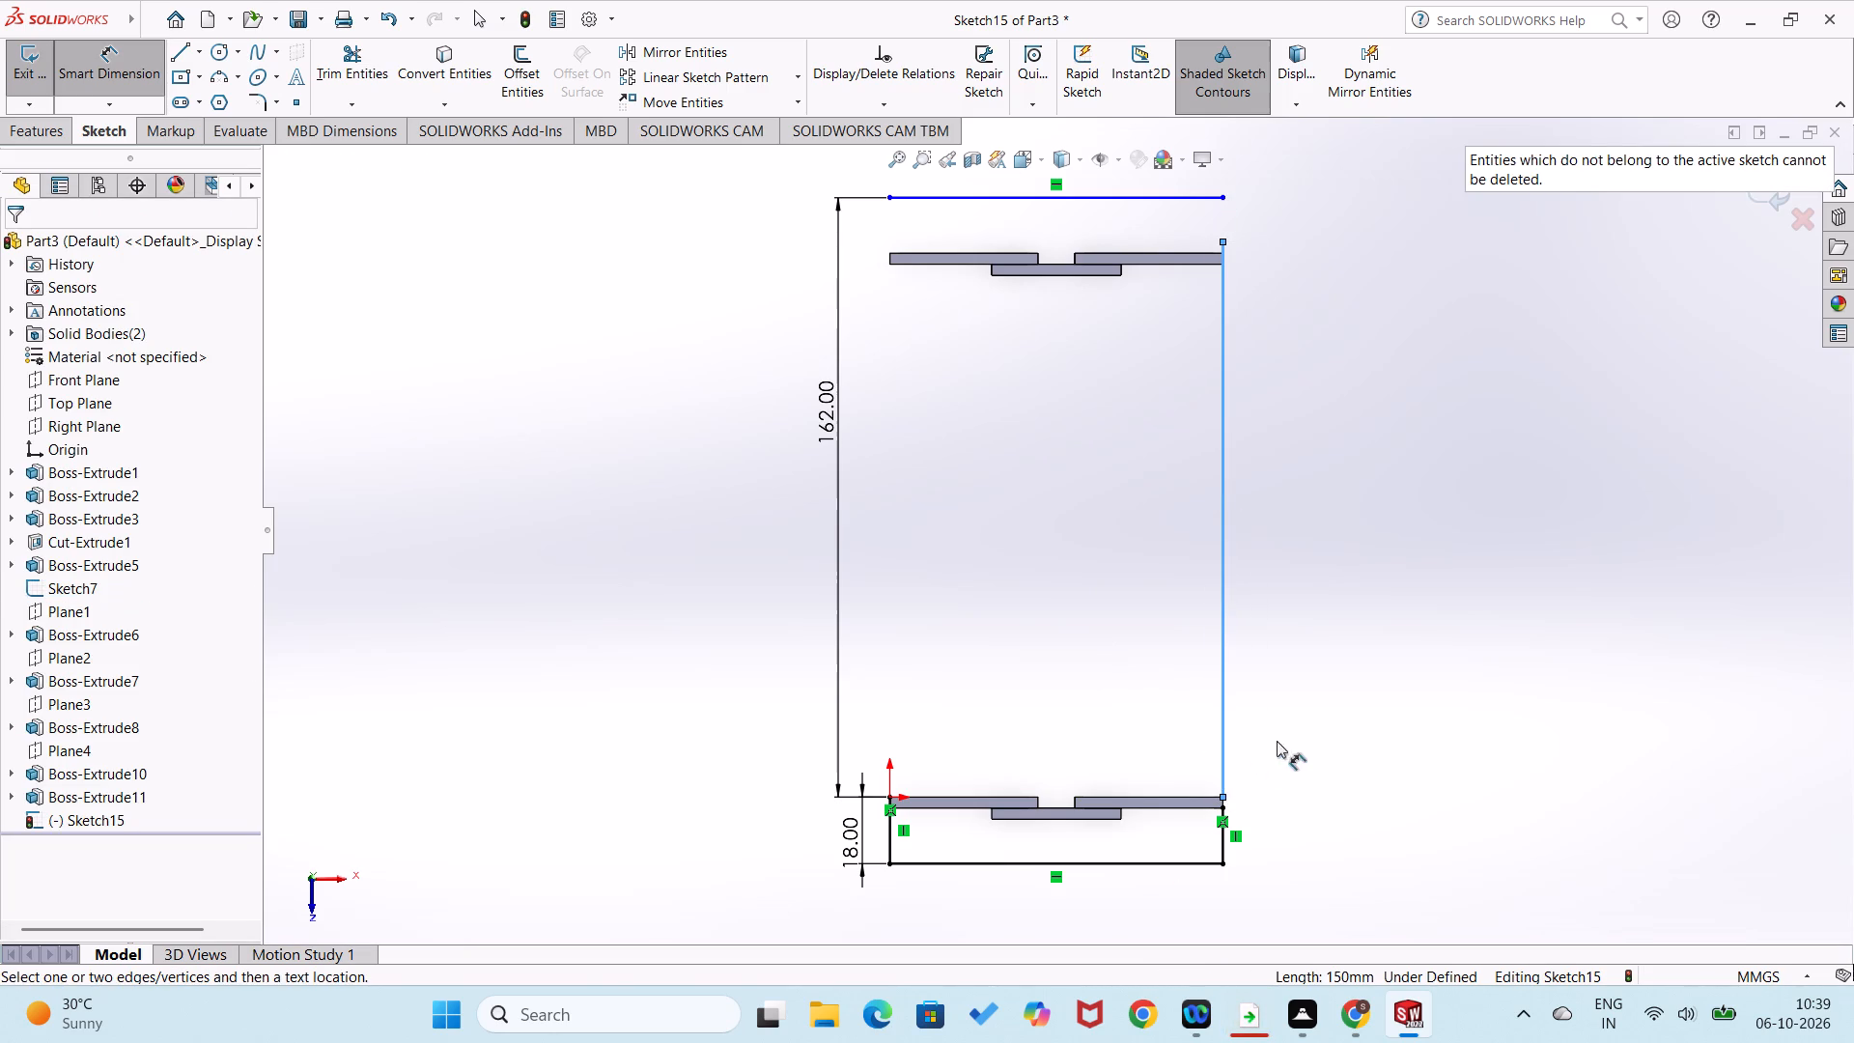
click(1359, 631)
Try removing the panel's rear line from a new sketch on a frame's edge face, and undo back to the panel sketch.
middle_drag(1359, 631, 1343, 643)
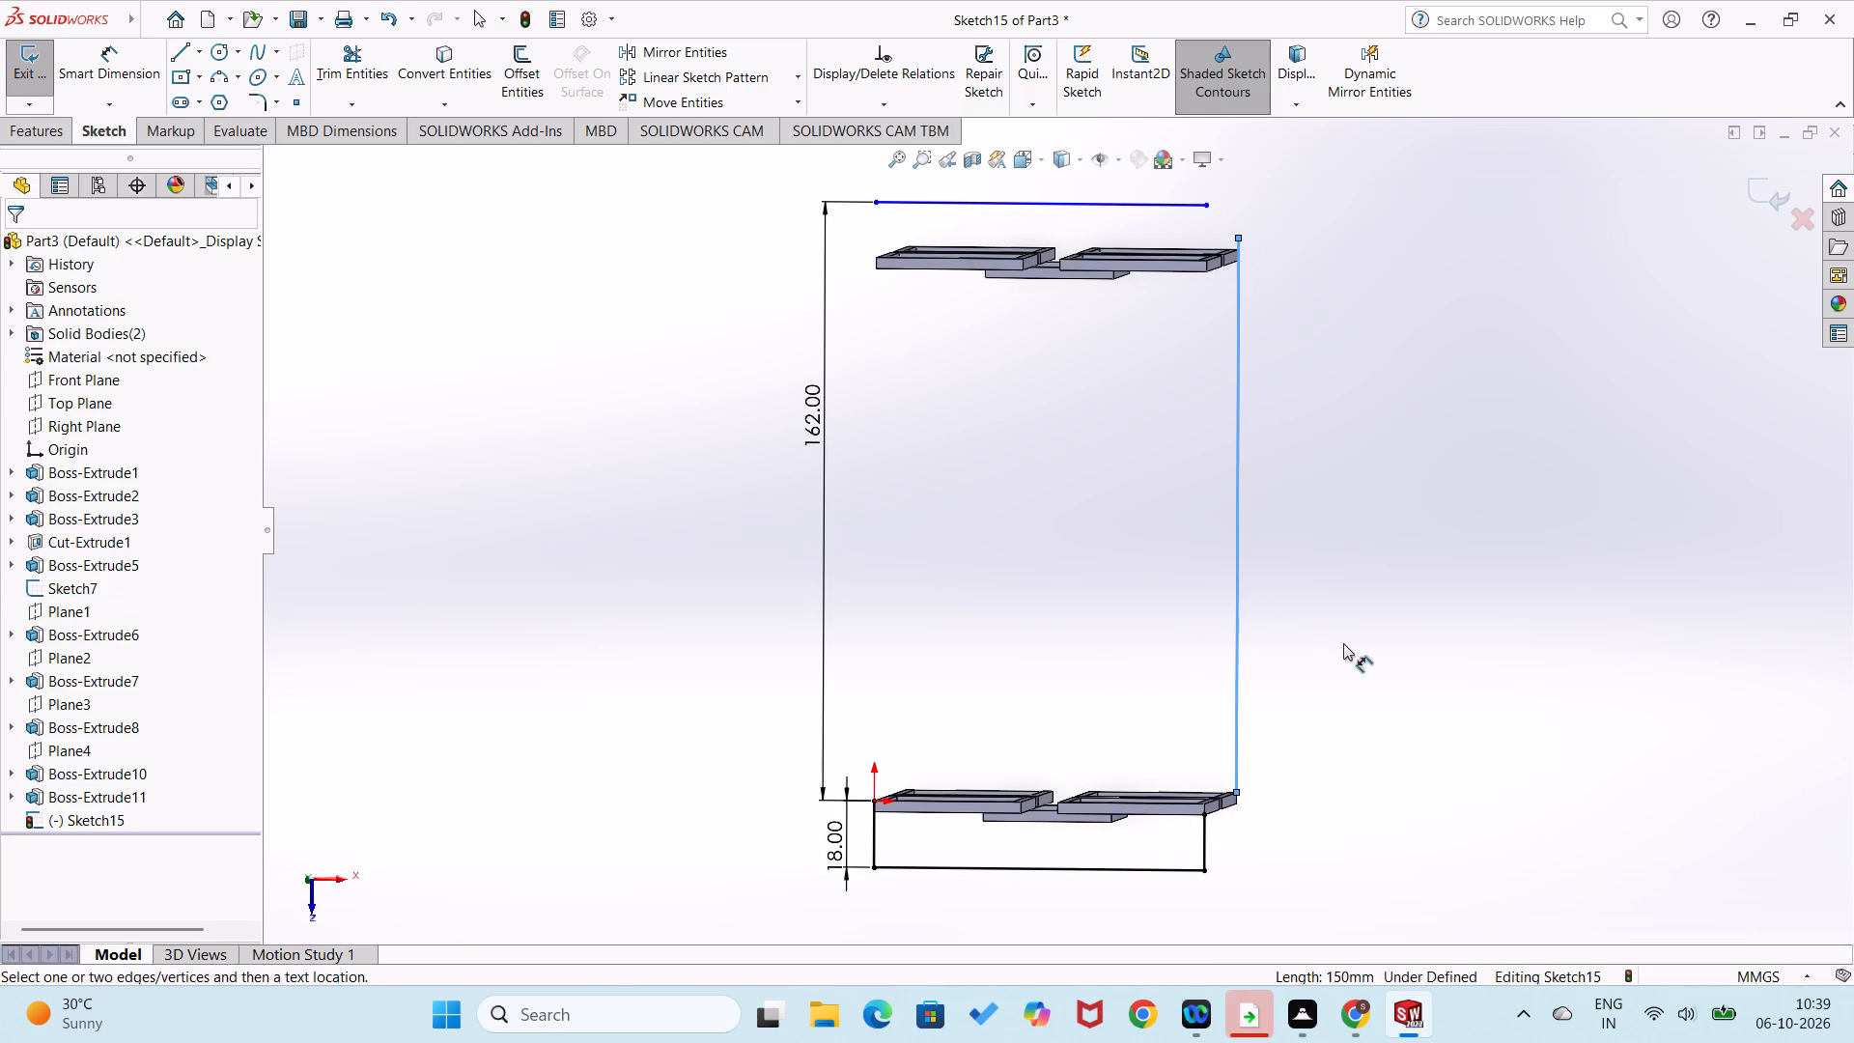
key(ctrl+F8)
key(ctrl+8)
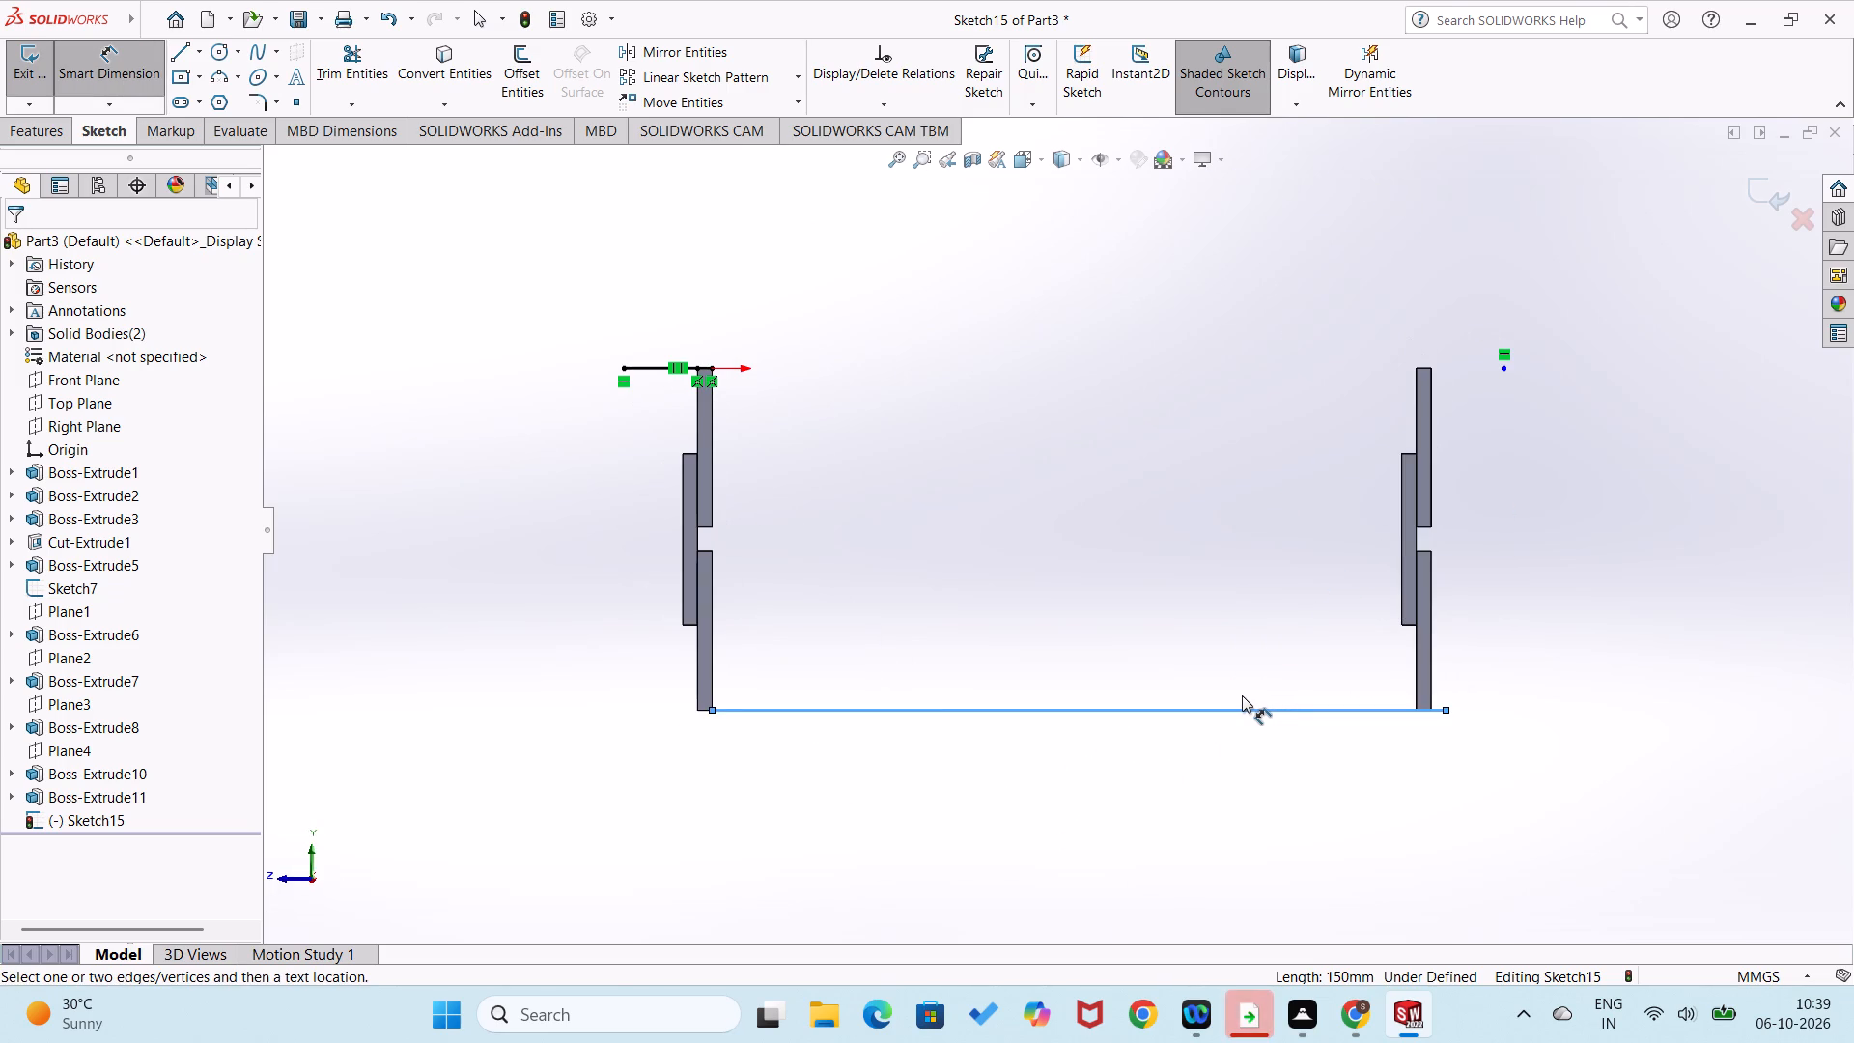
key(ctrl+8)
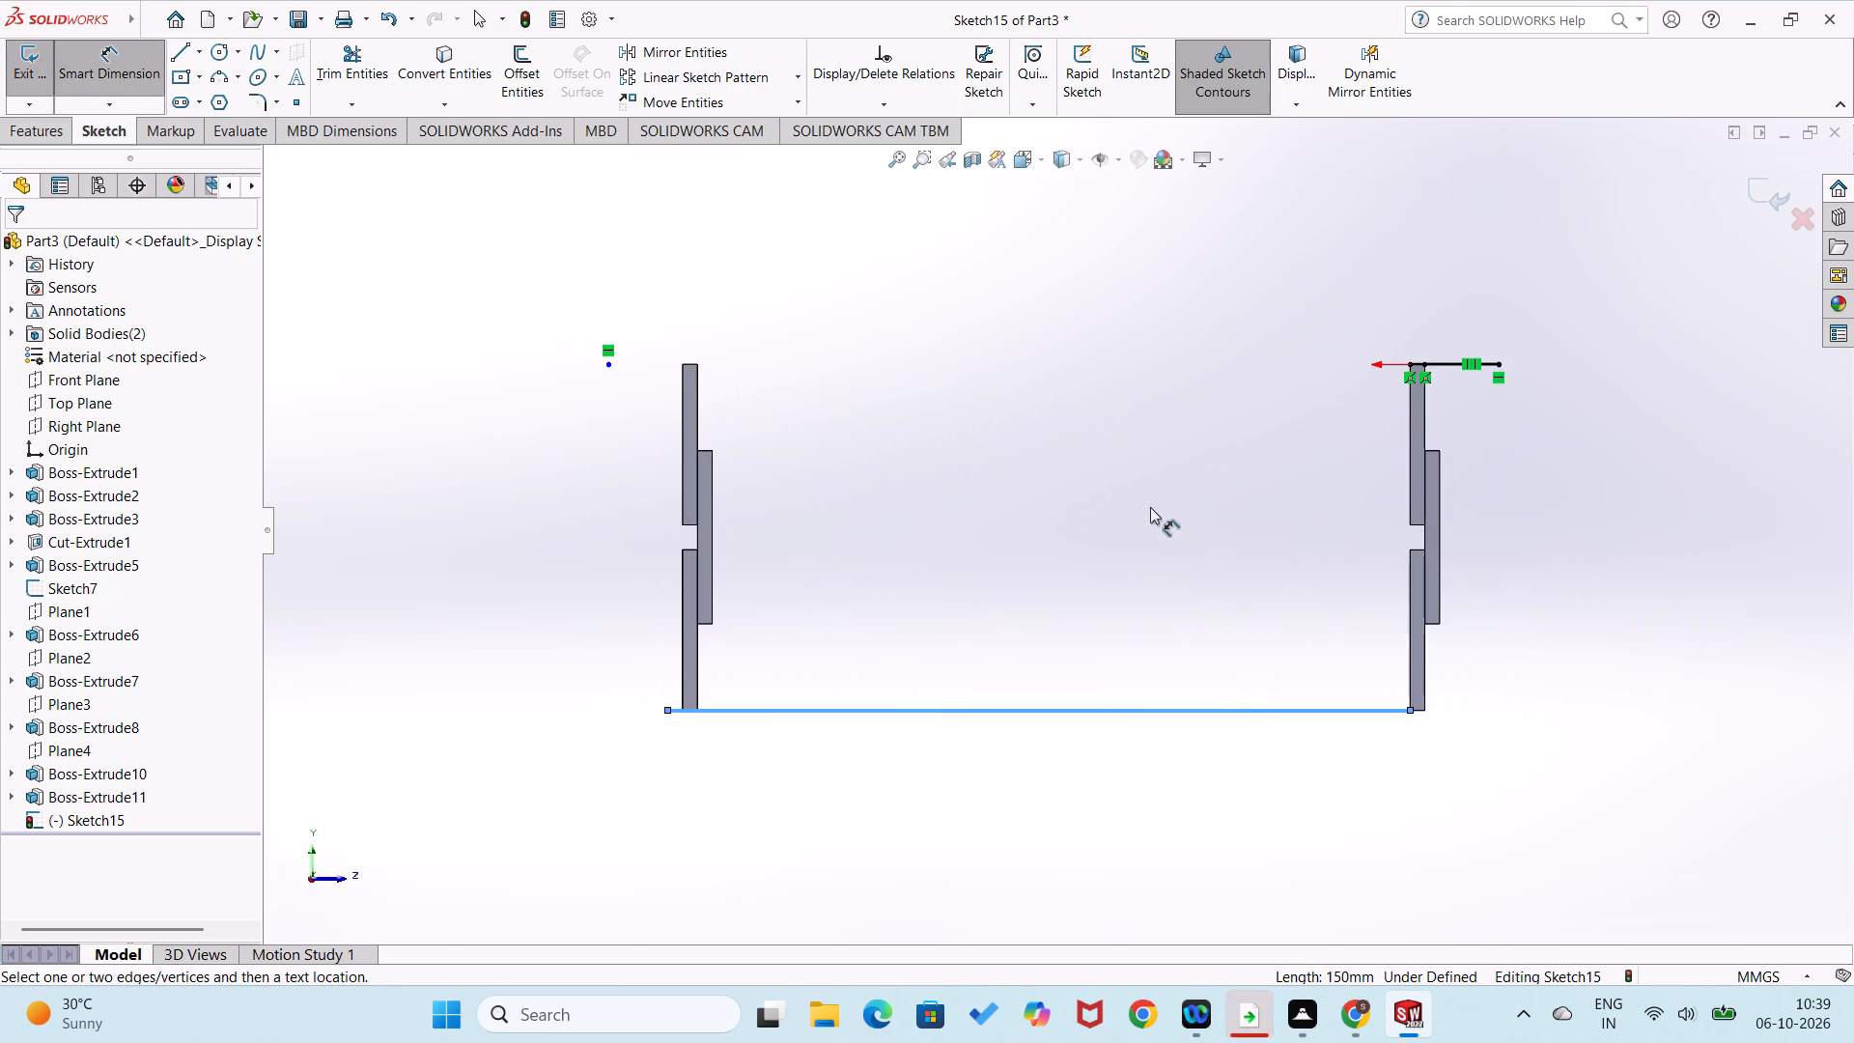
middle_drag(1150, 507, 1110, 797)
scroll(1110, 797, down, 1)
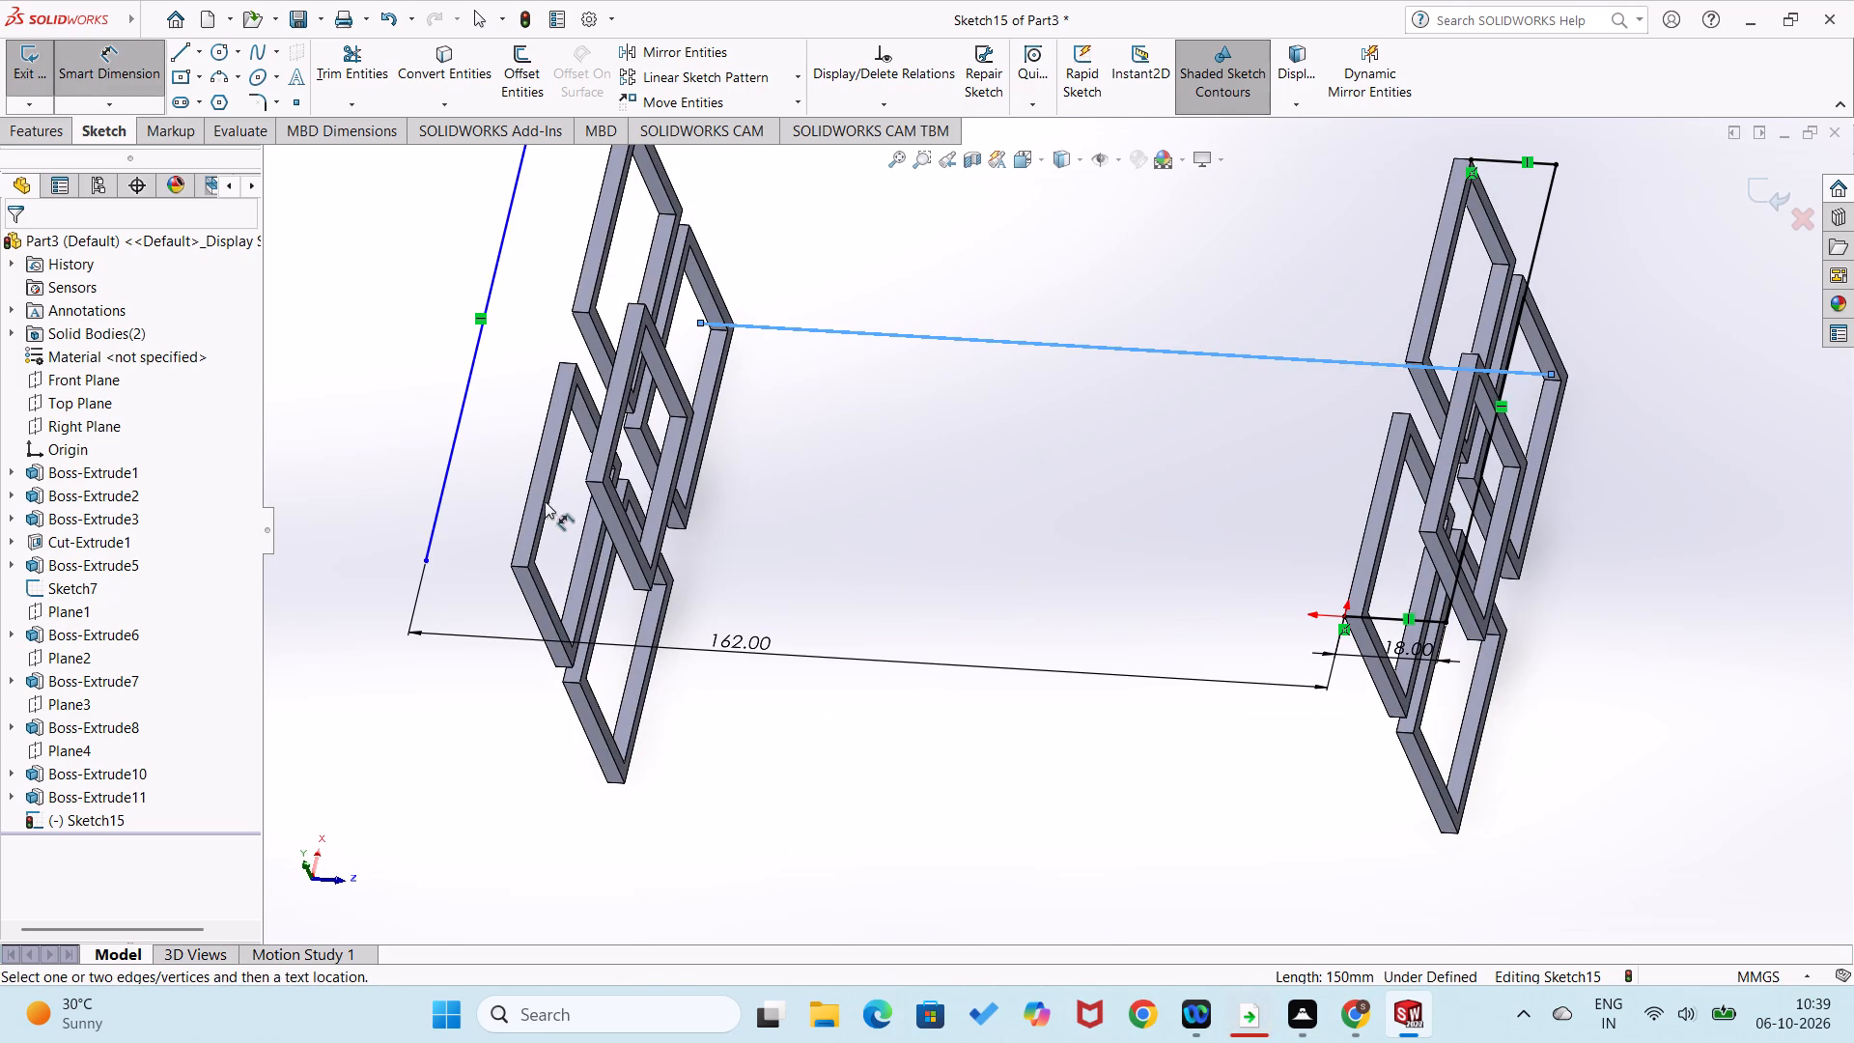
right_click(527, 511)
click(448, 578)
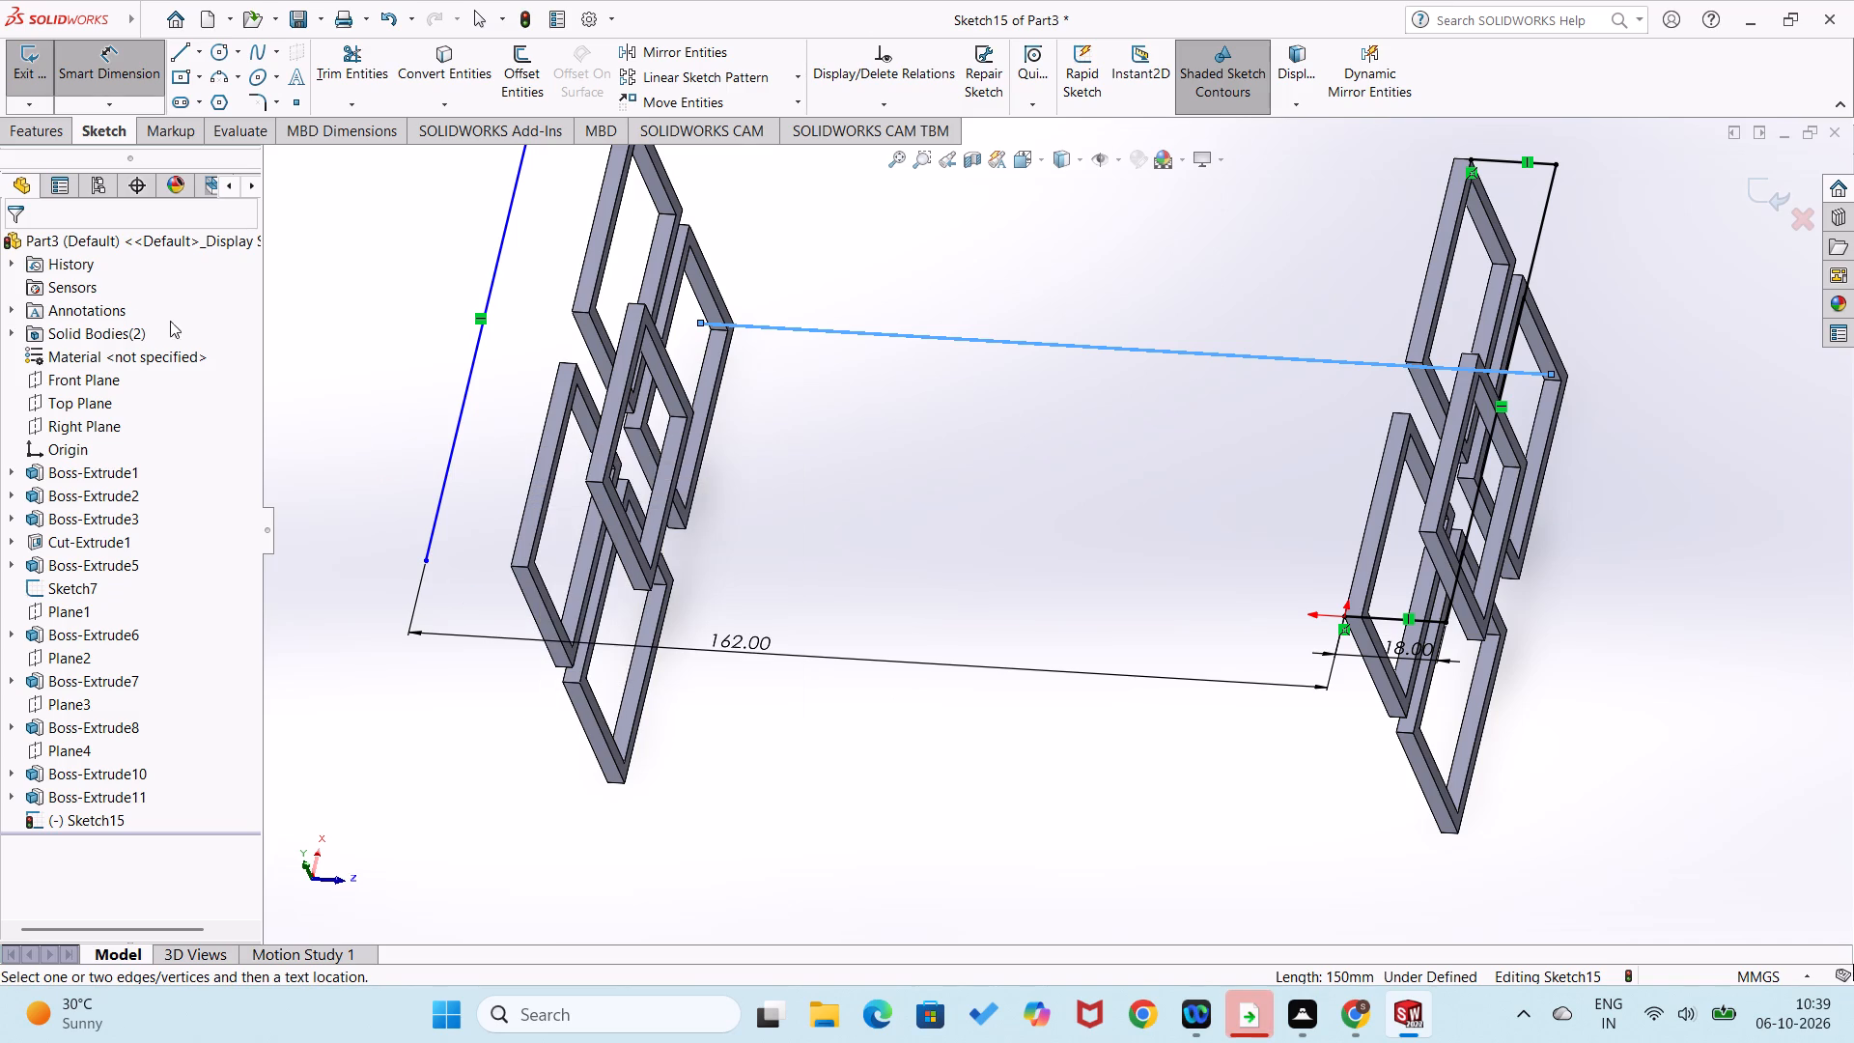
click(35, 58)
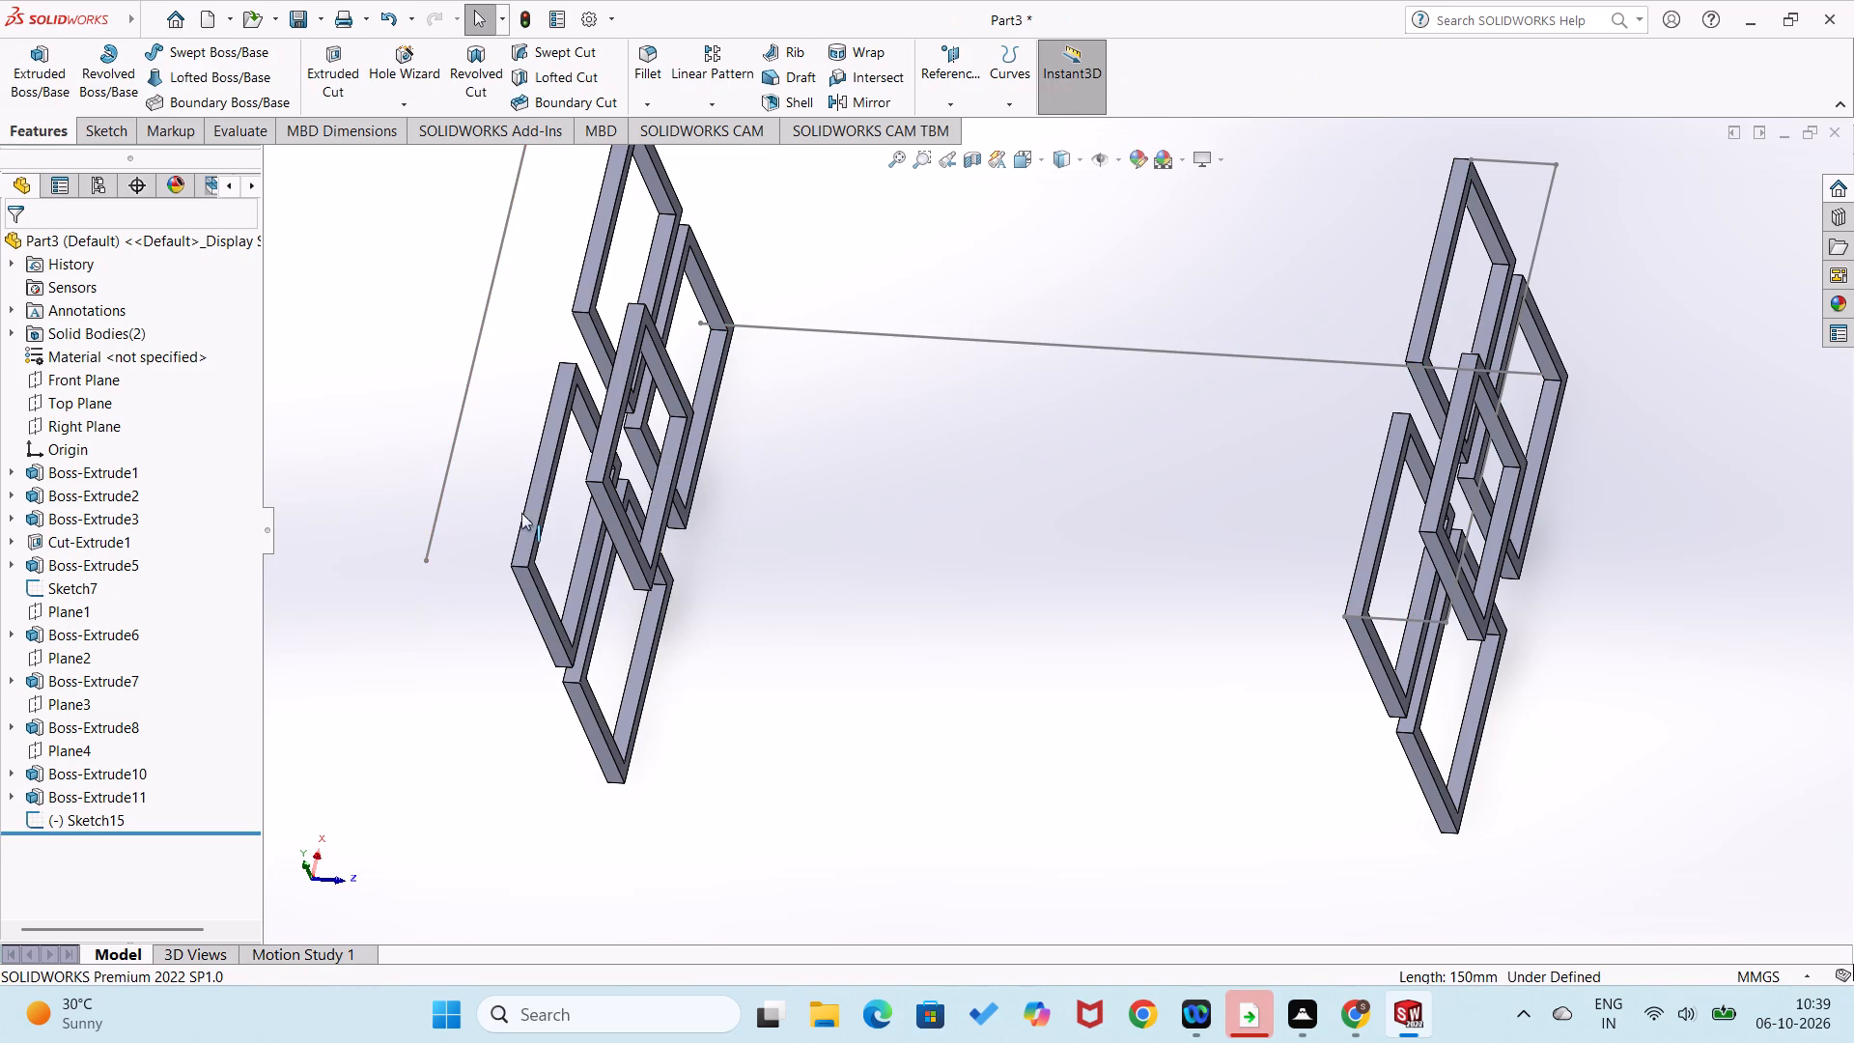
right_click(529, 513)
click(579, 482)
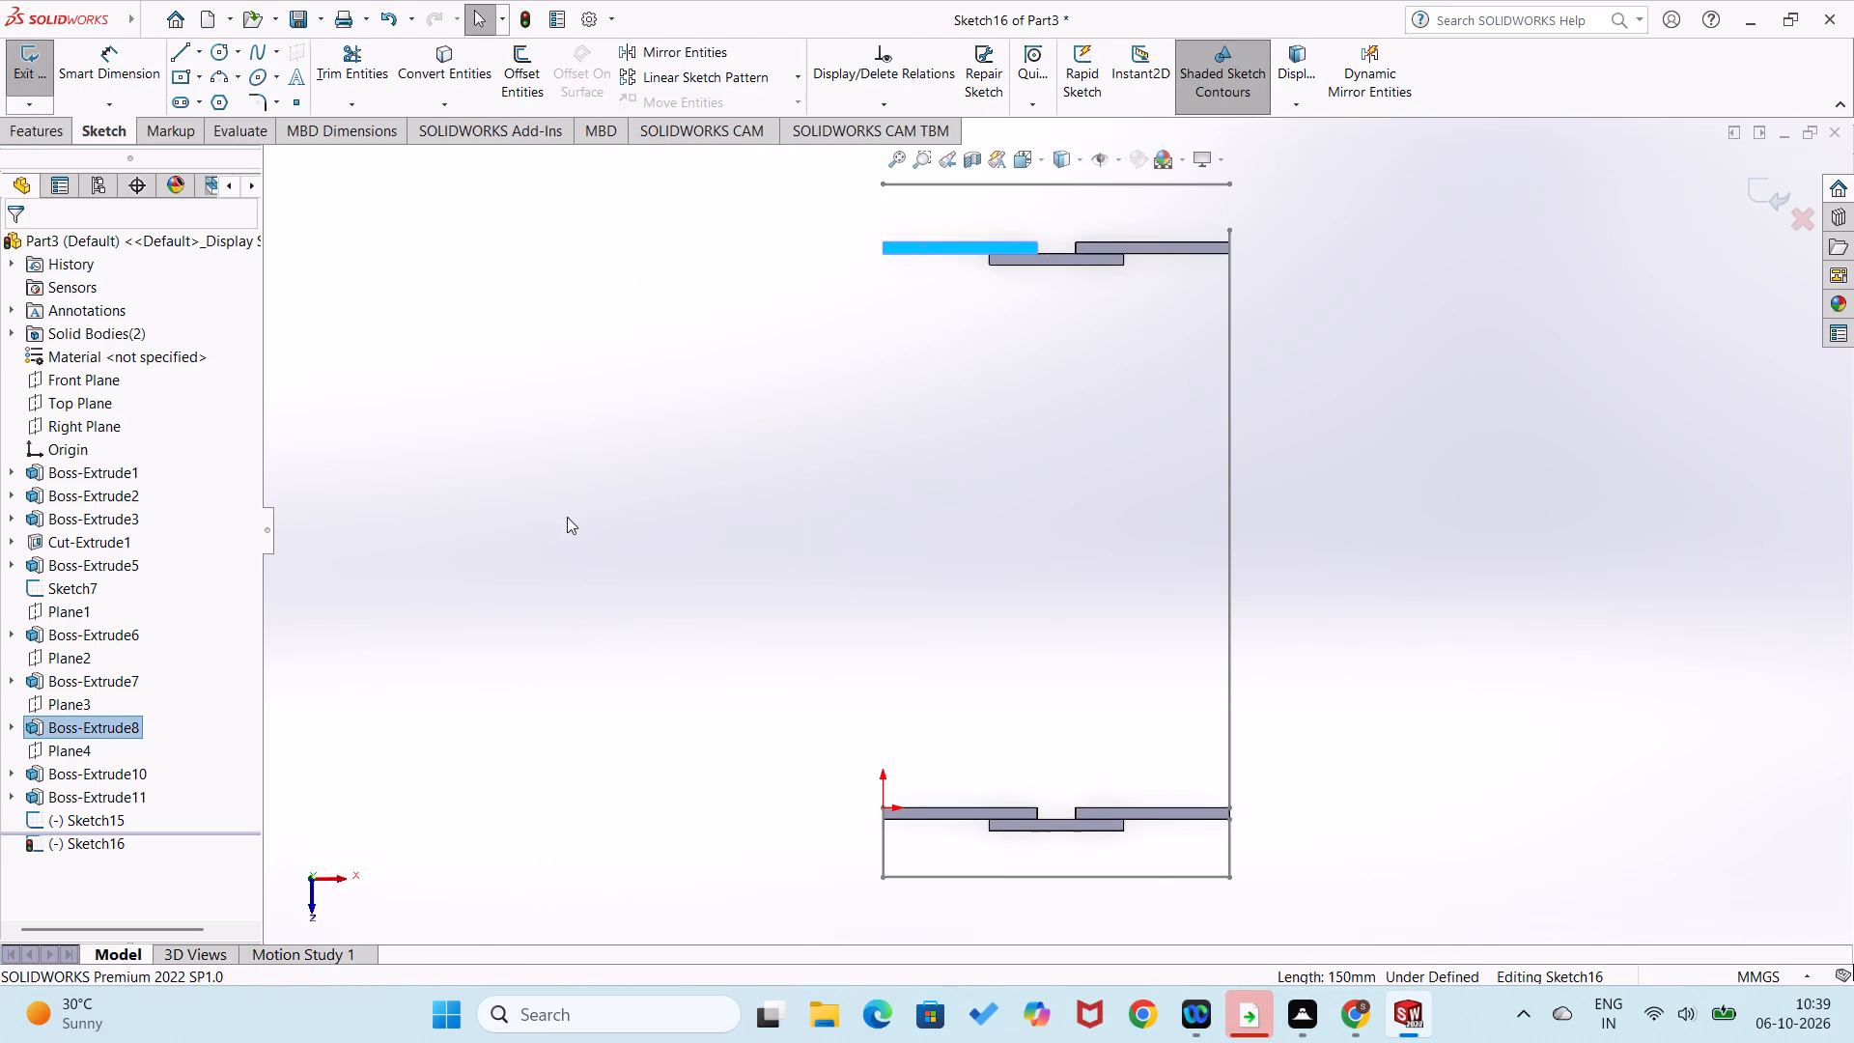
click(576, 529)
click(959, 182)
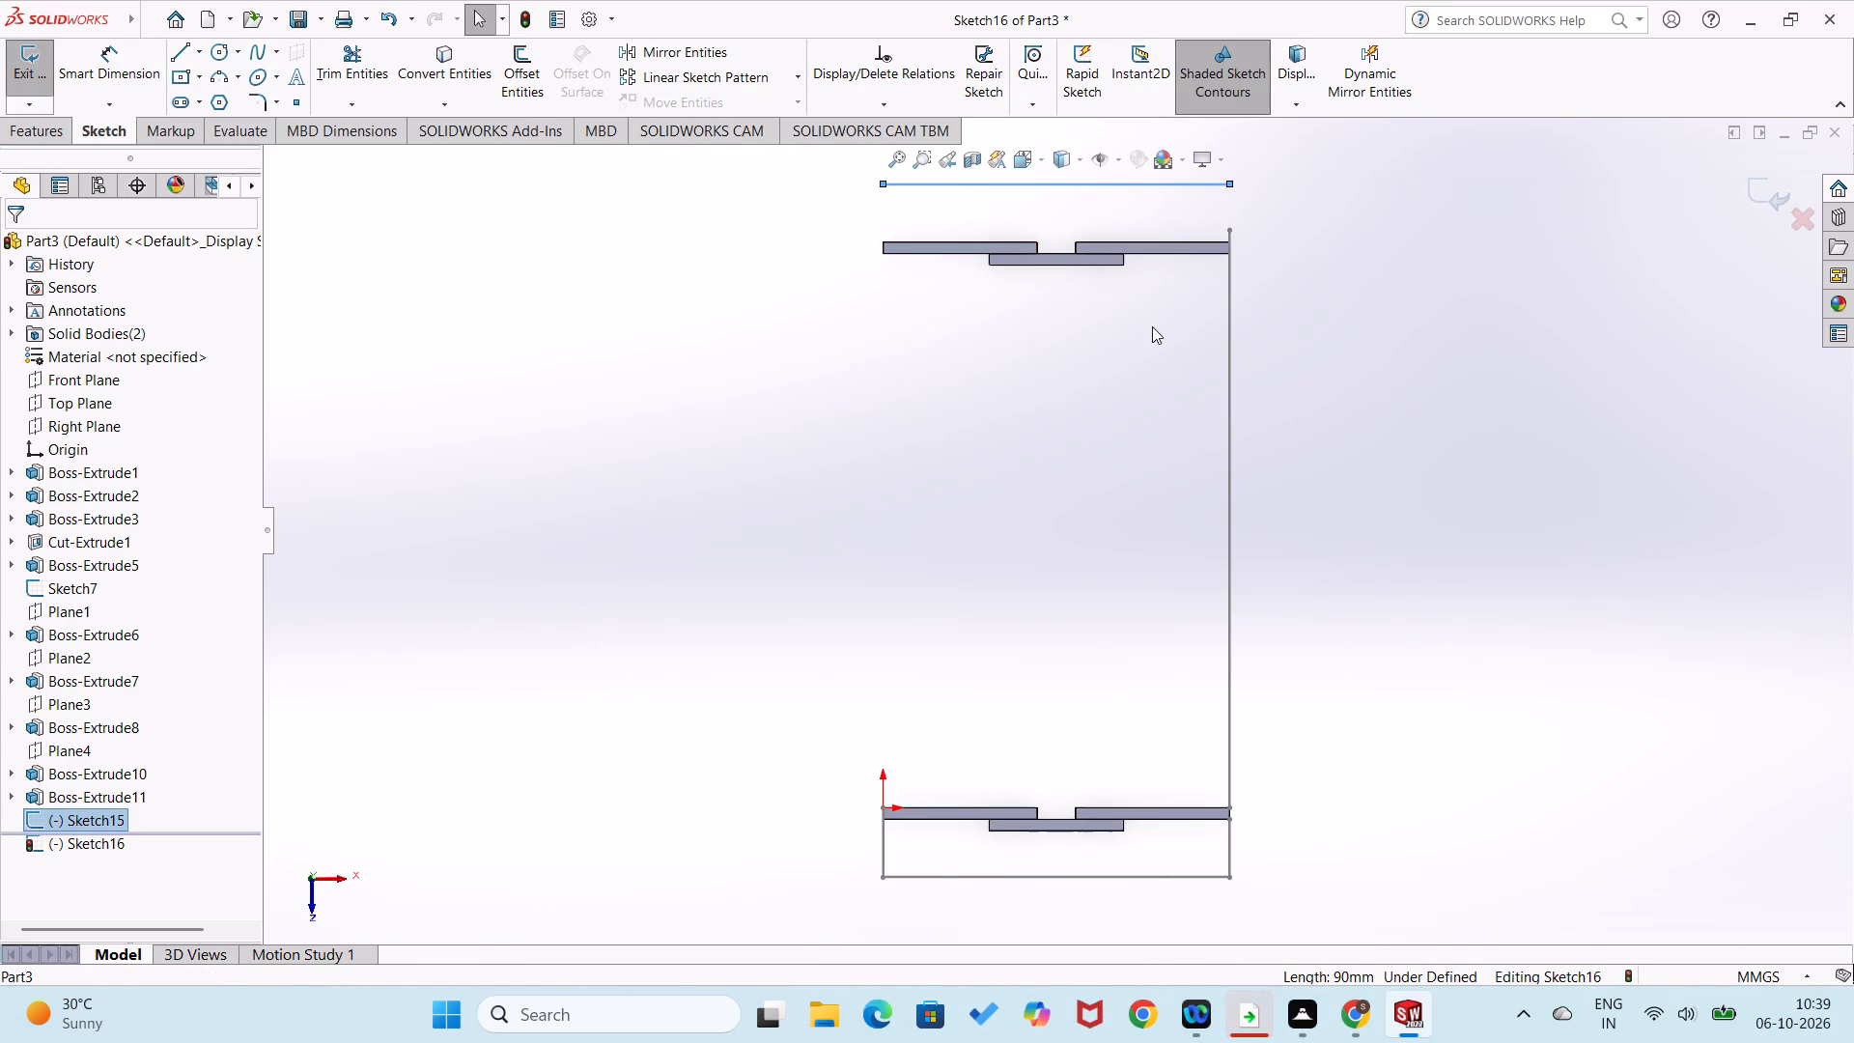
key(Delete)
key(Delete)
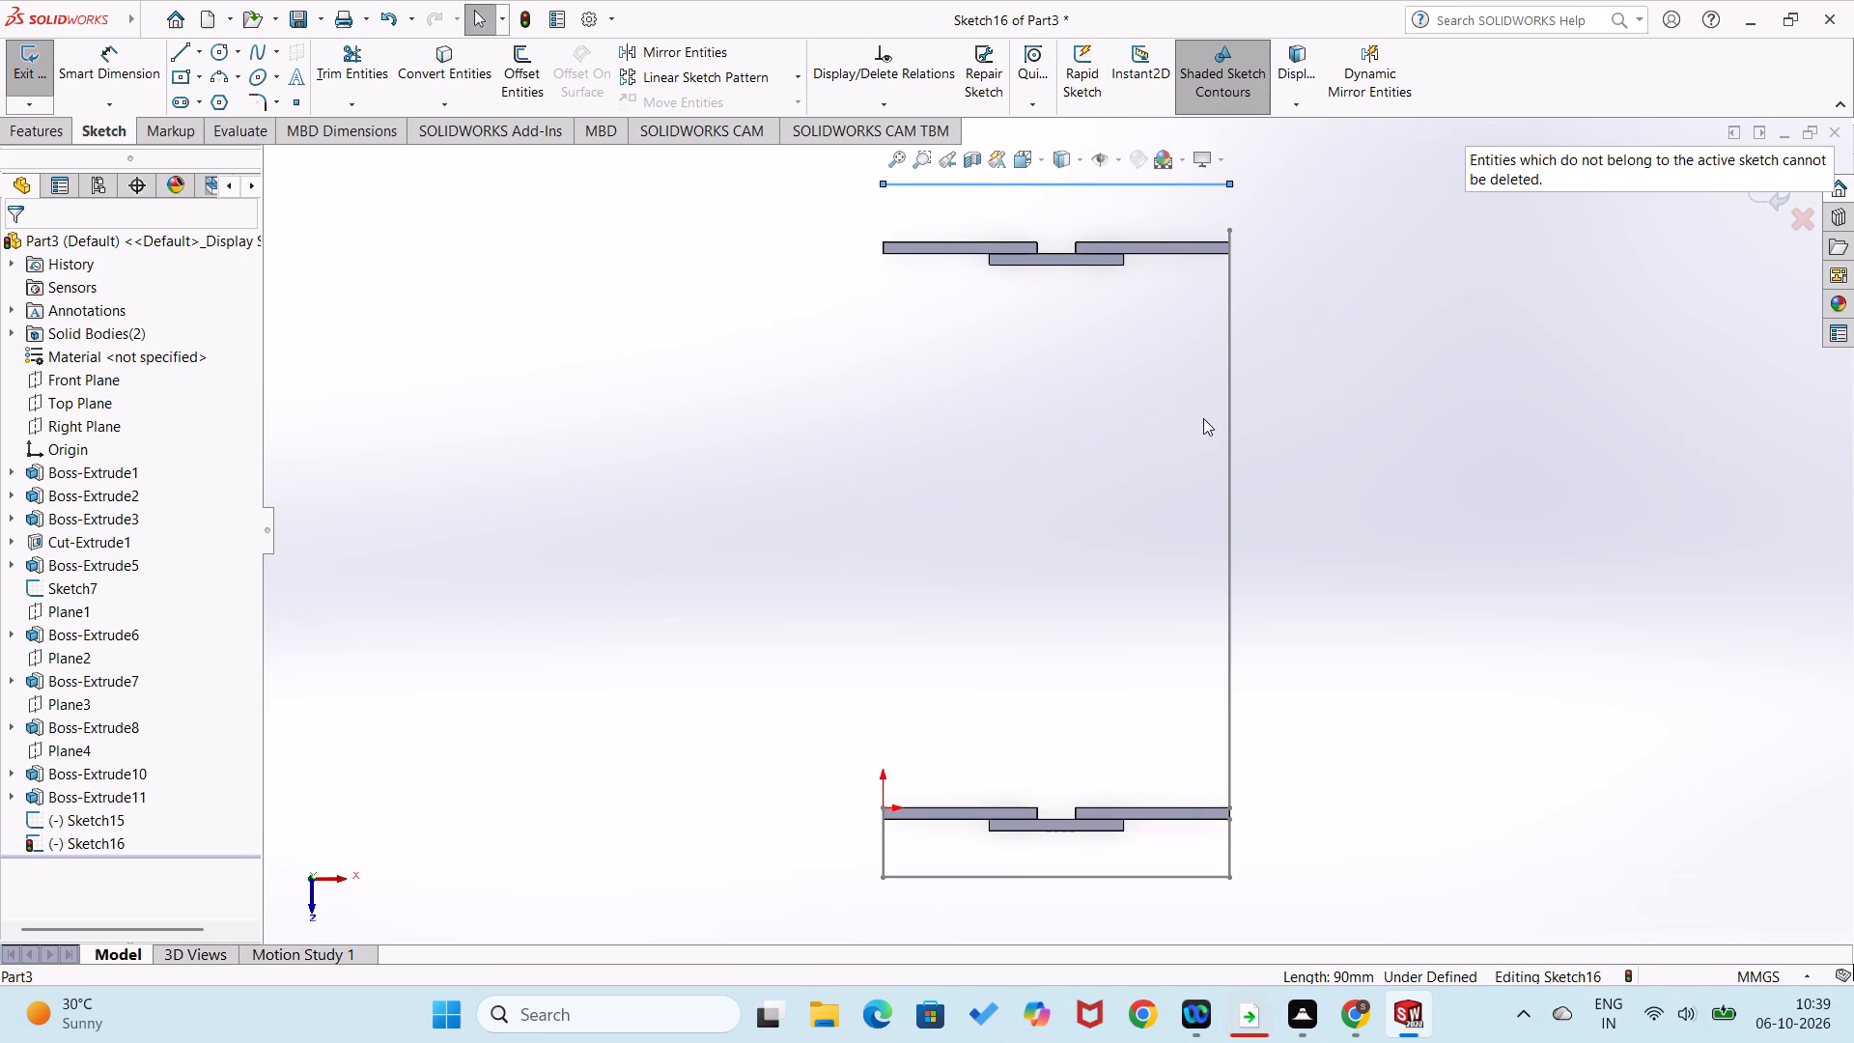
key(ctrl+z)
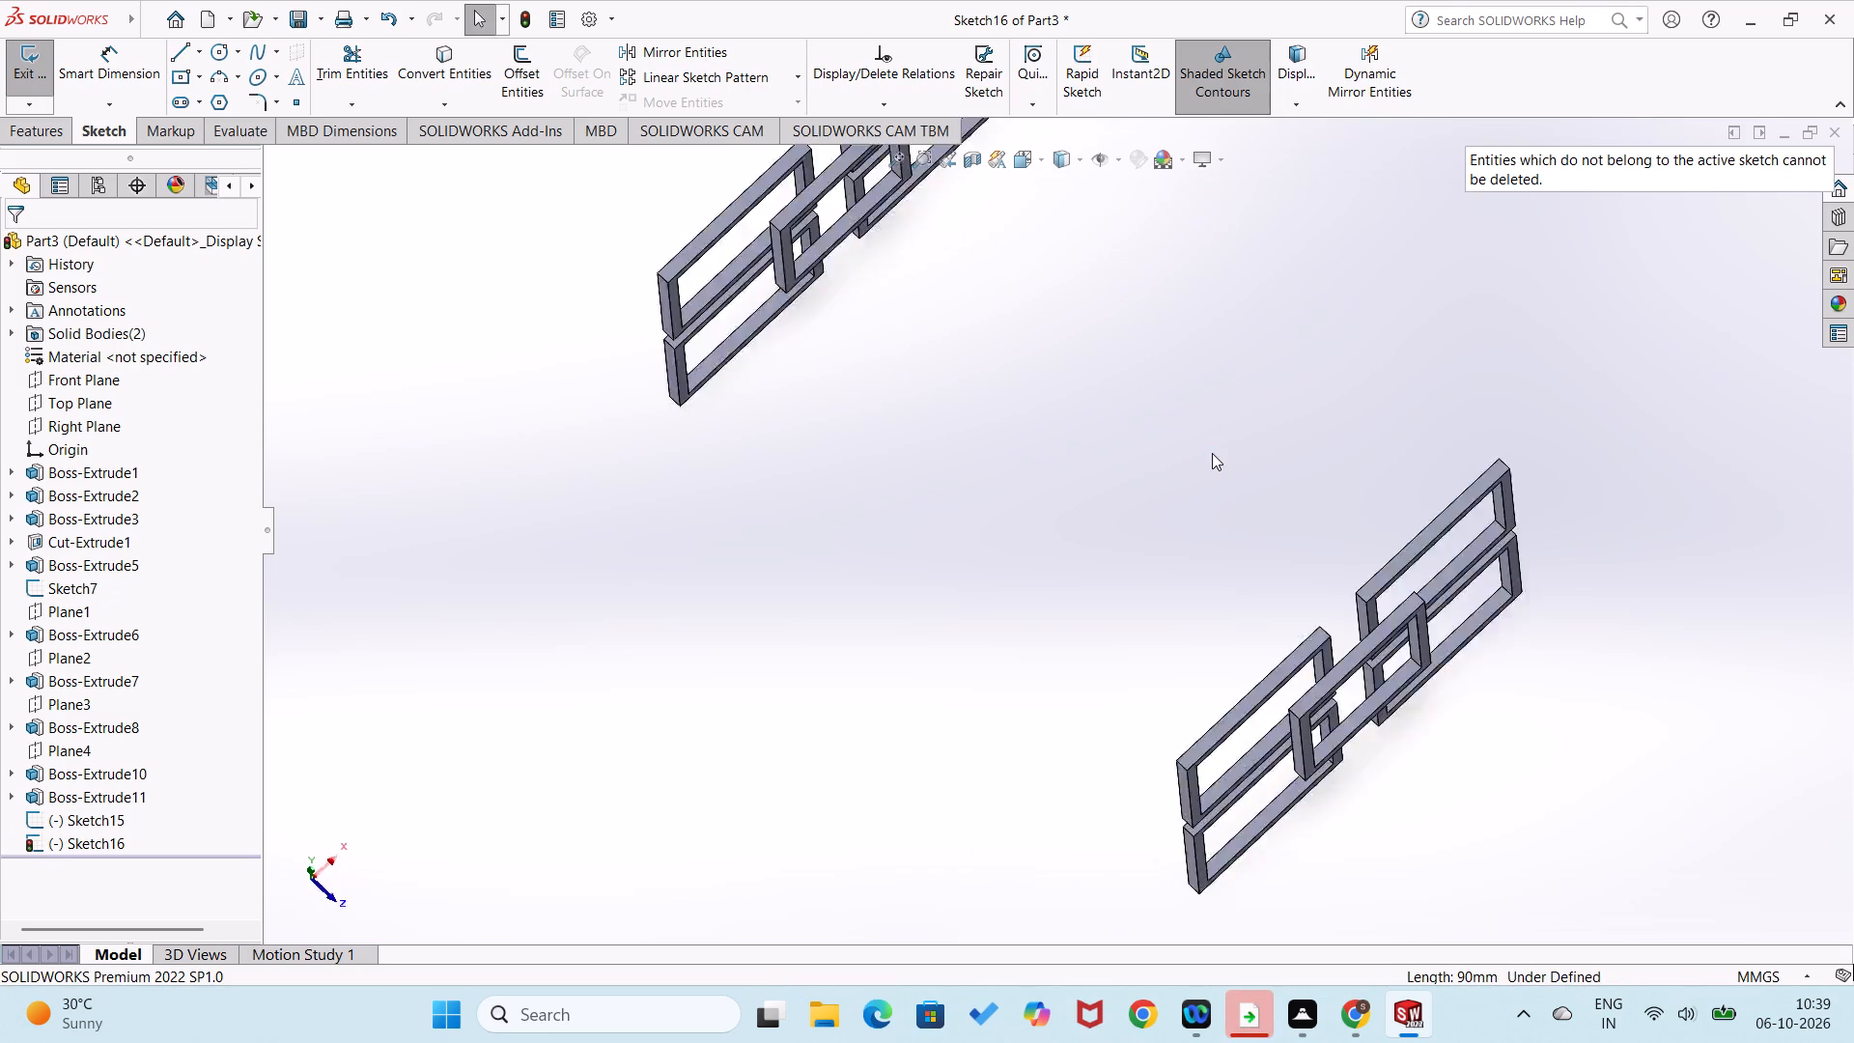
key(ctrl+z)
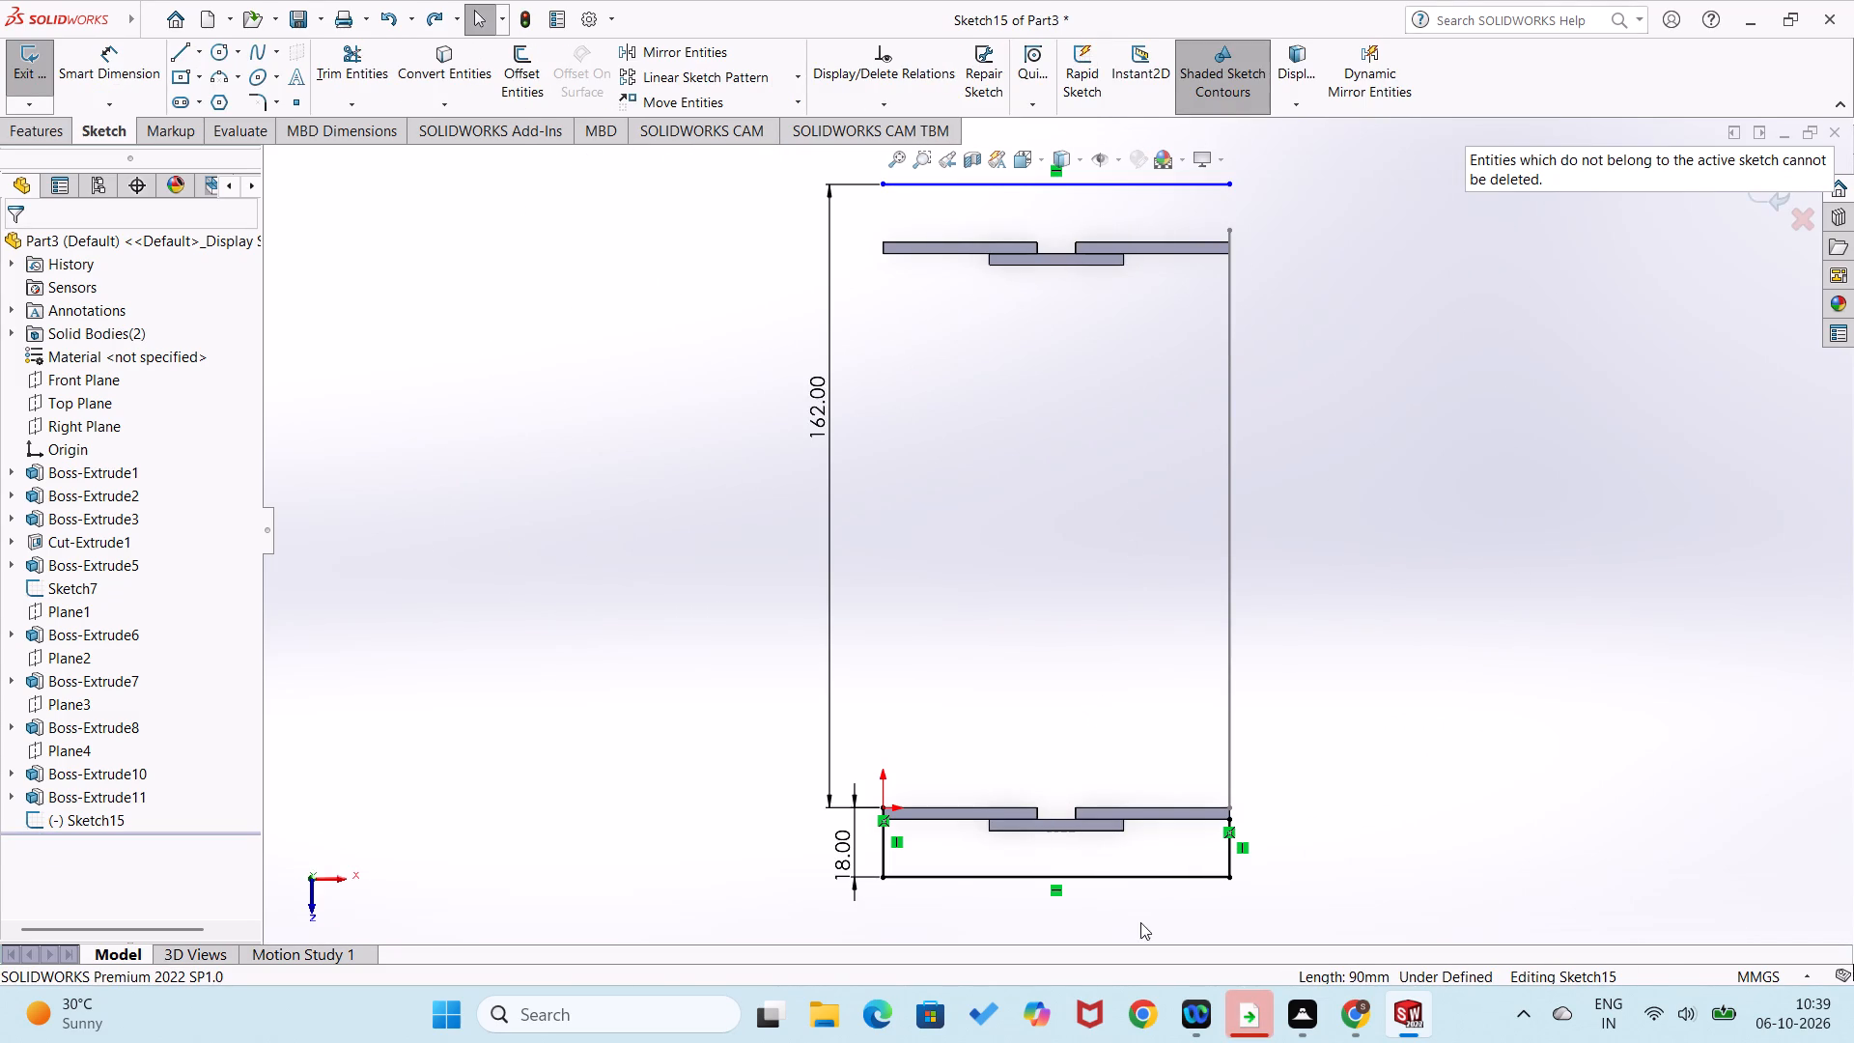
Delete the front line and the two short side lines of the old panel profile.
click(1143, 877)
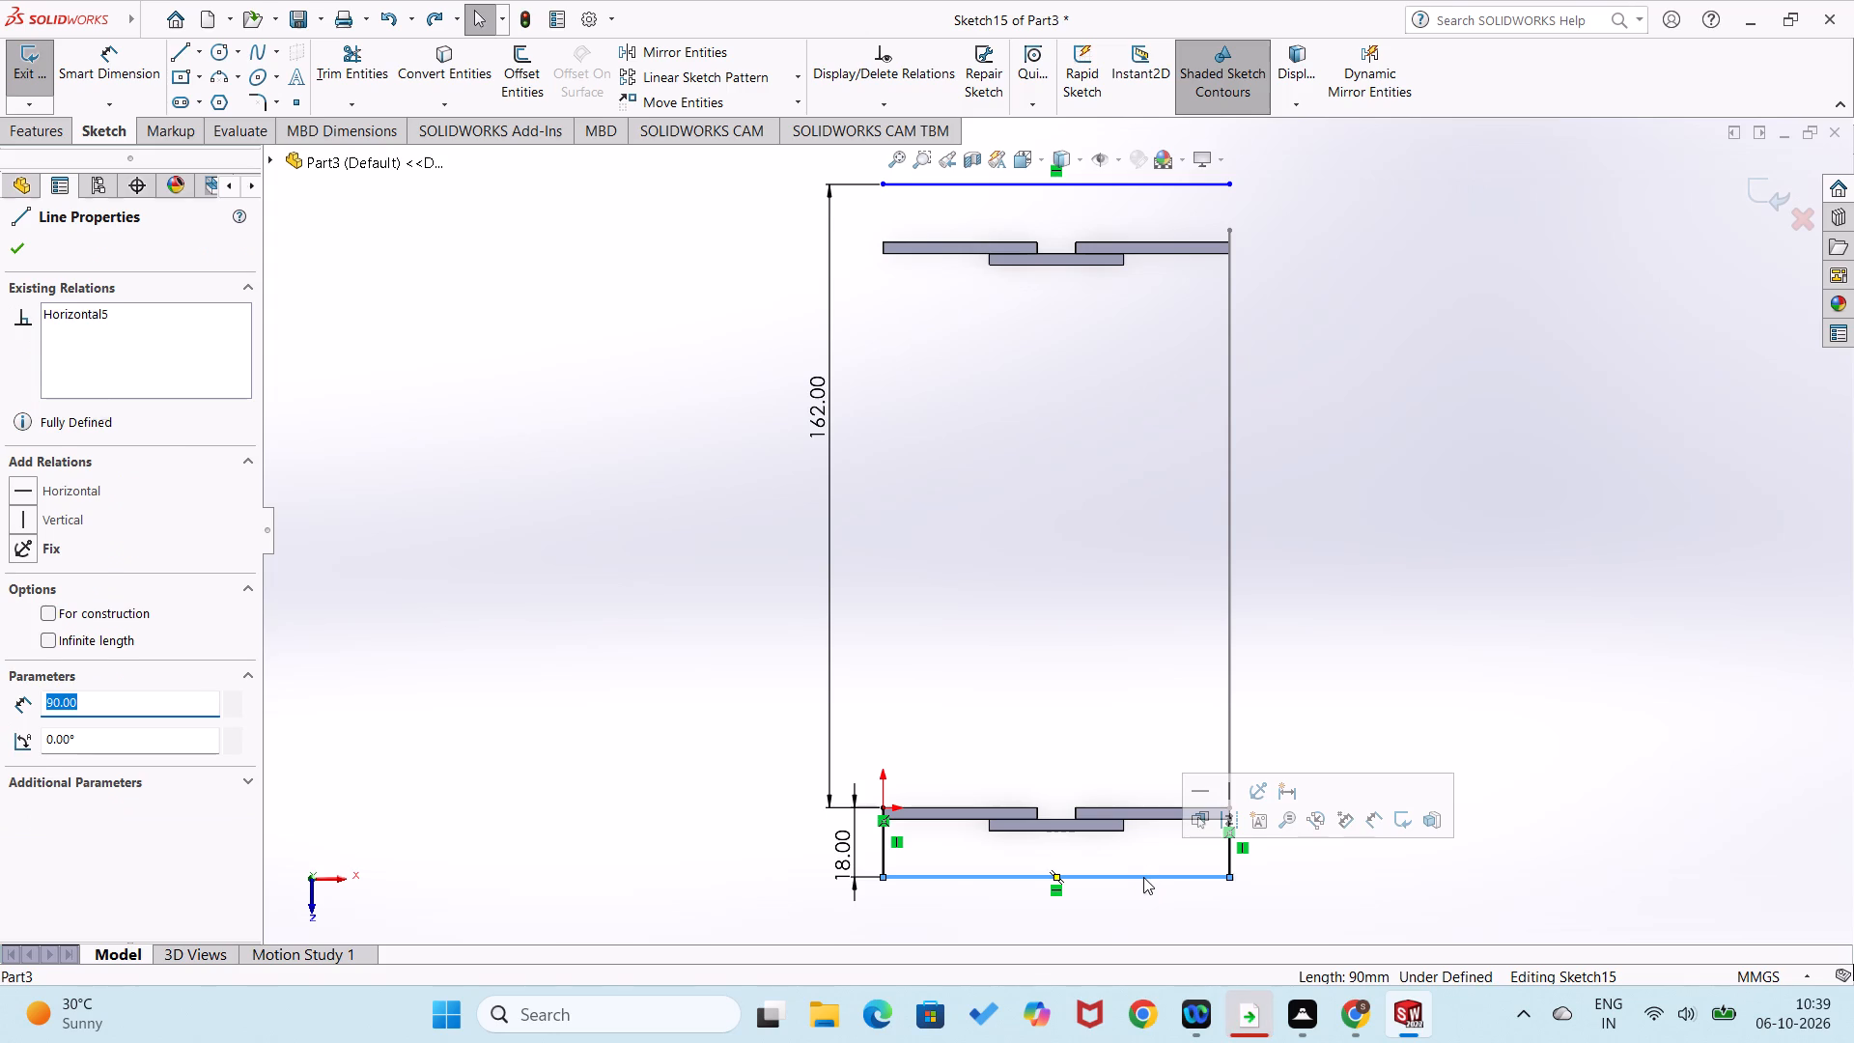
key(Delete)
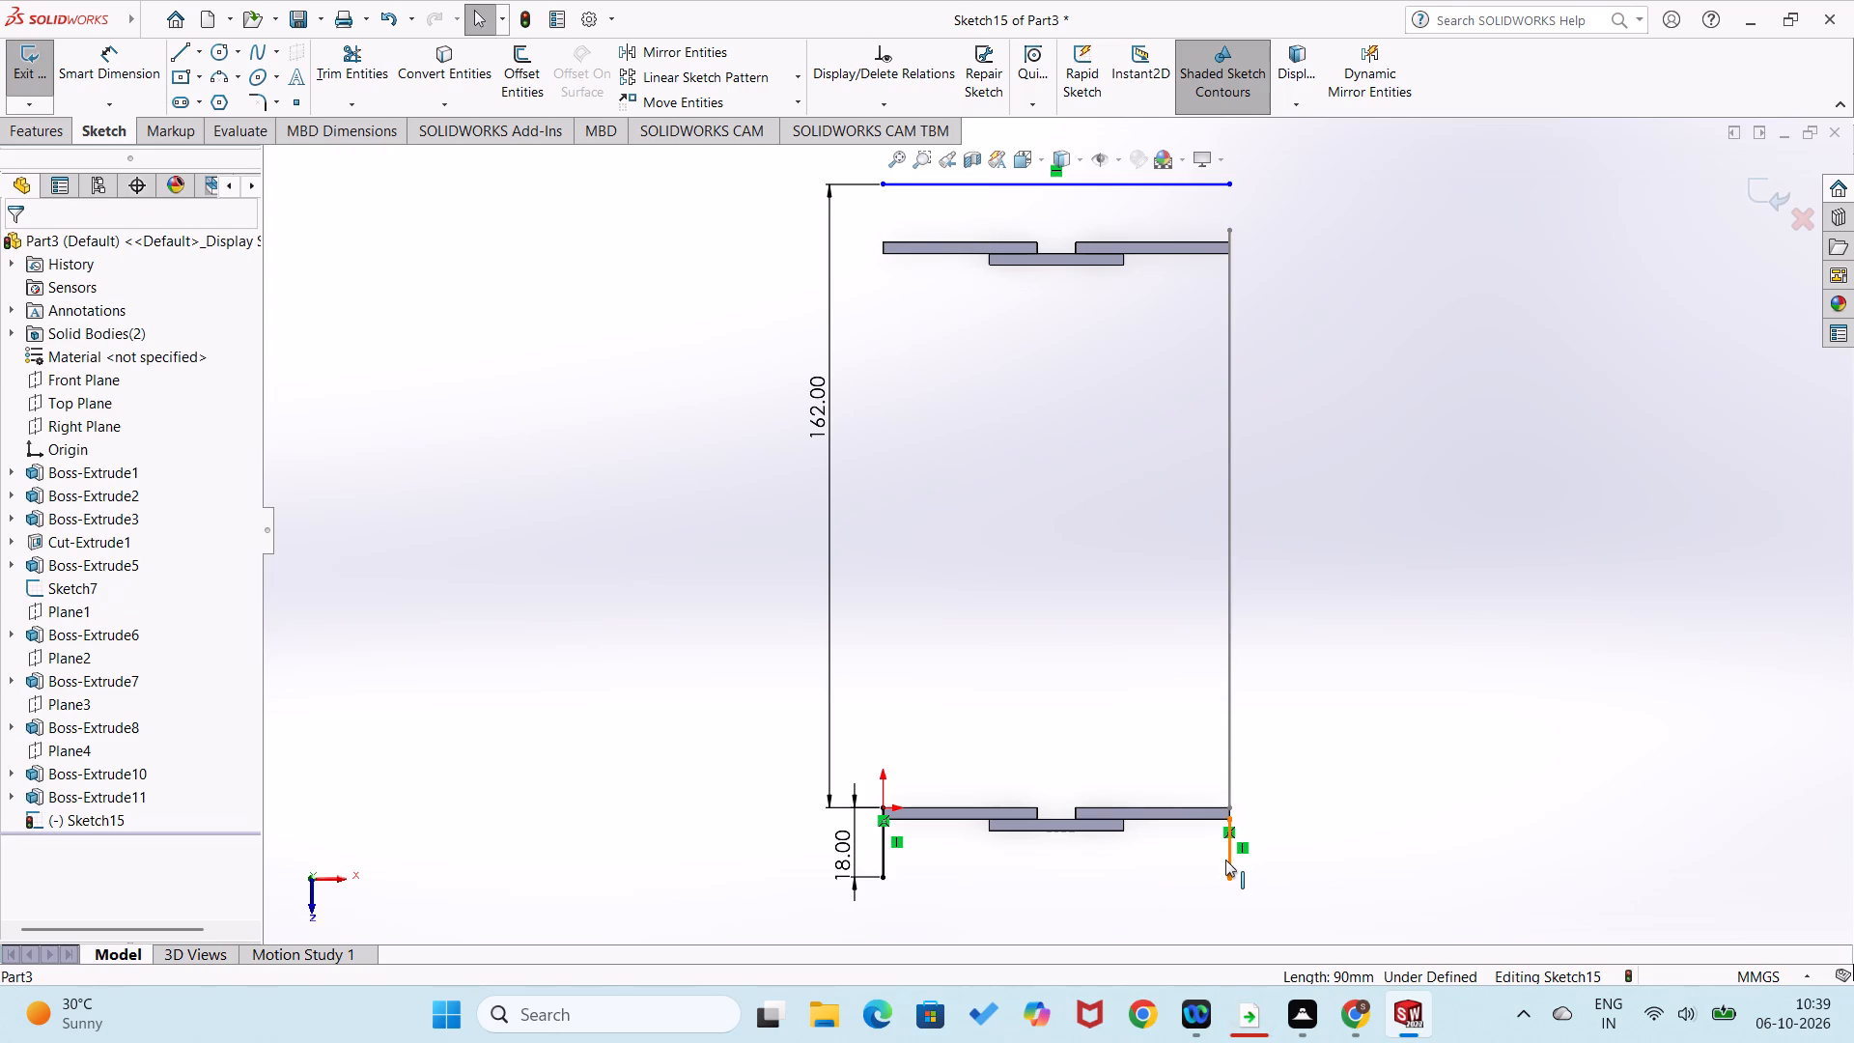
click(1225, 860)
key(Delete)
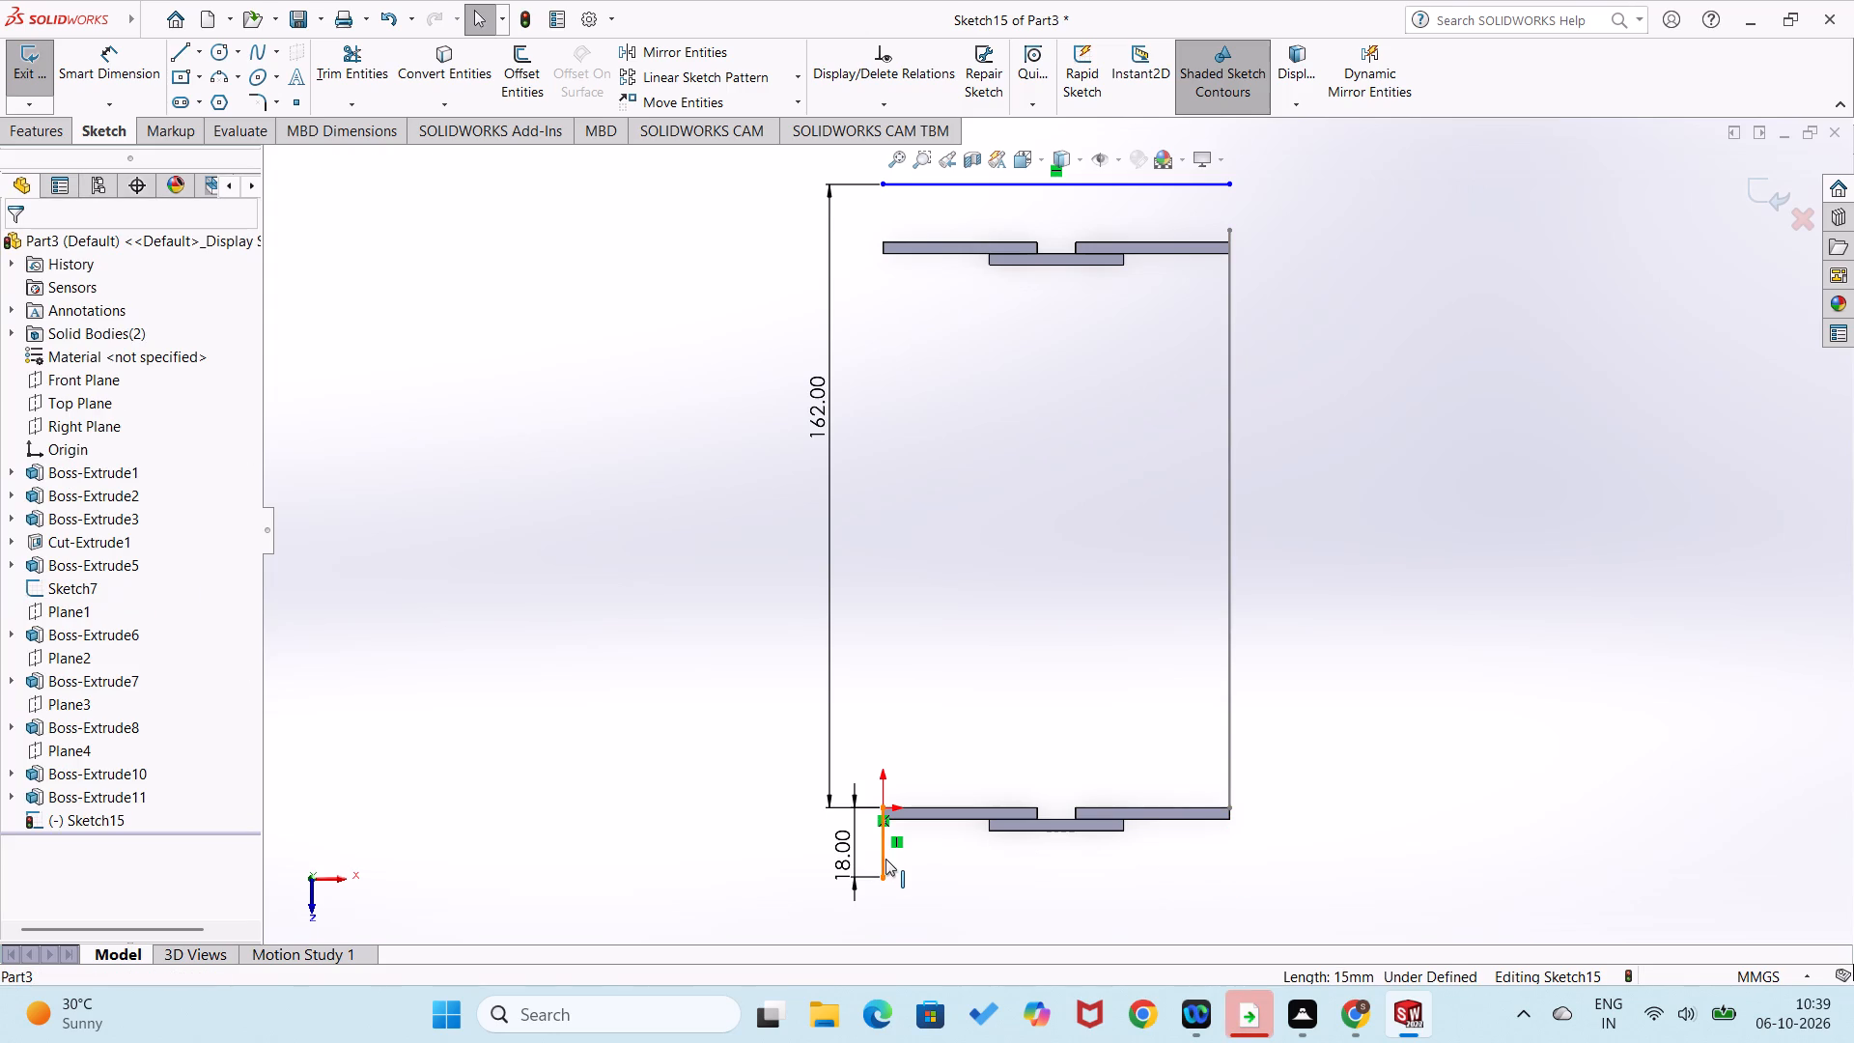
click(885, 859)
key(Delete)
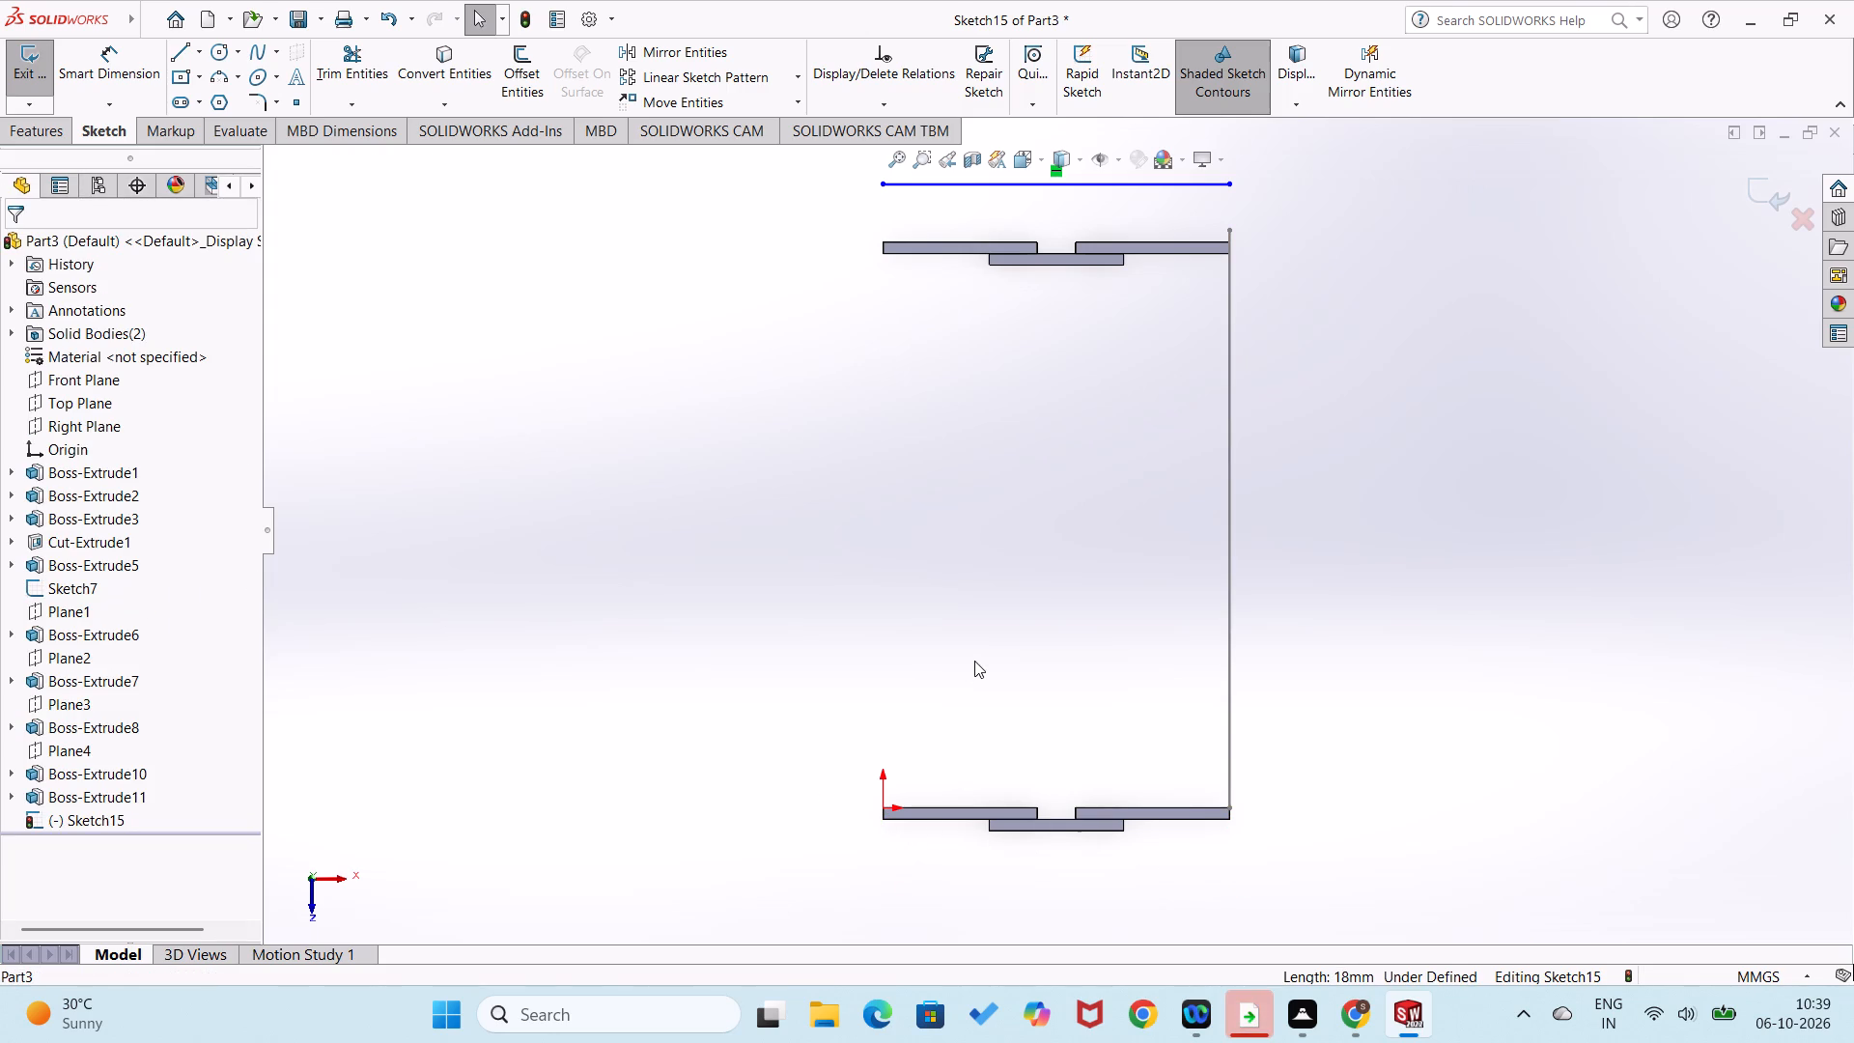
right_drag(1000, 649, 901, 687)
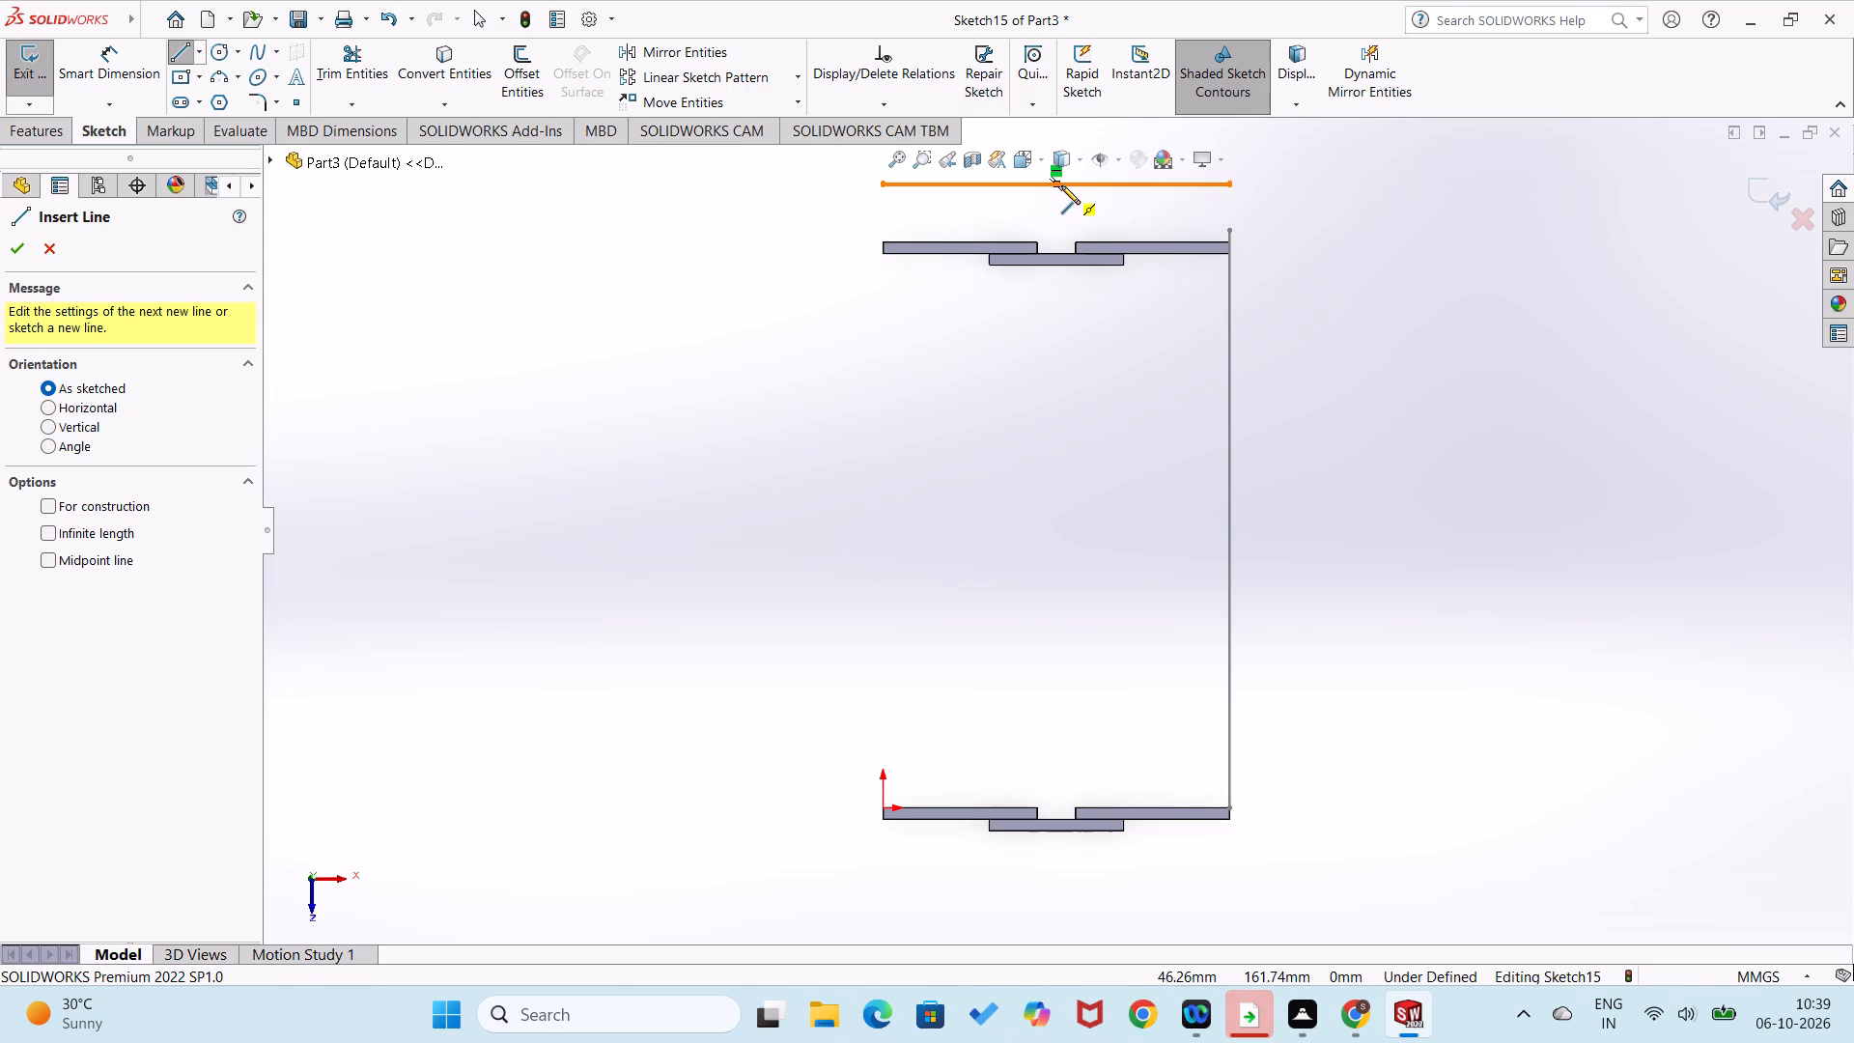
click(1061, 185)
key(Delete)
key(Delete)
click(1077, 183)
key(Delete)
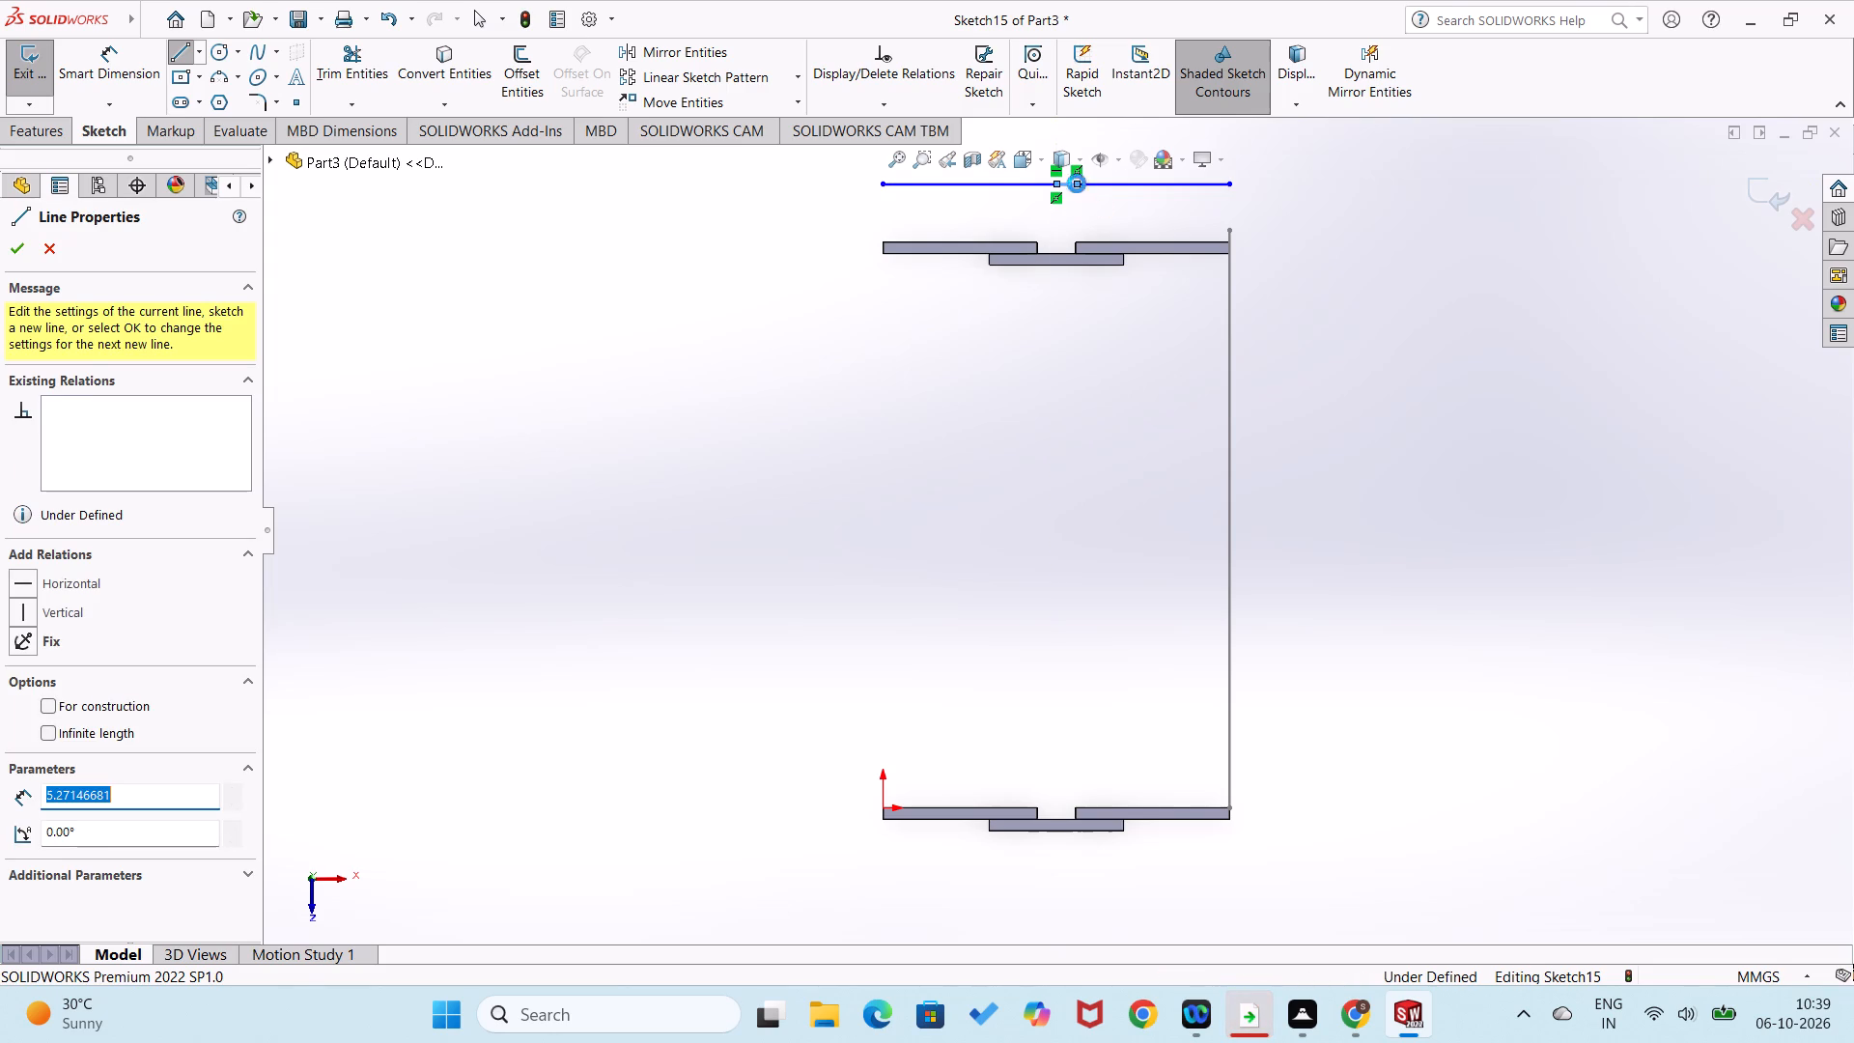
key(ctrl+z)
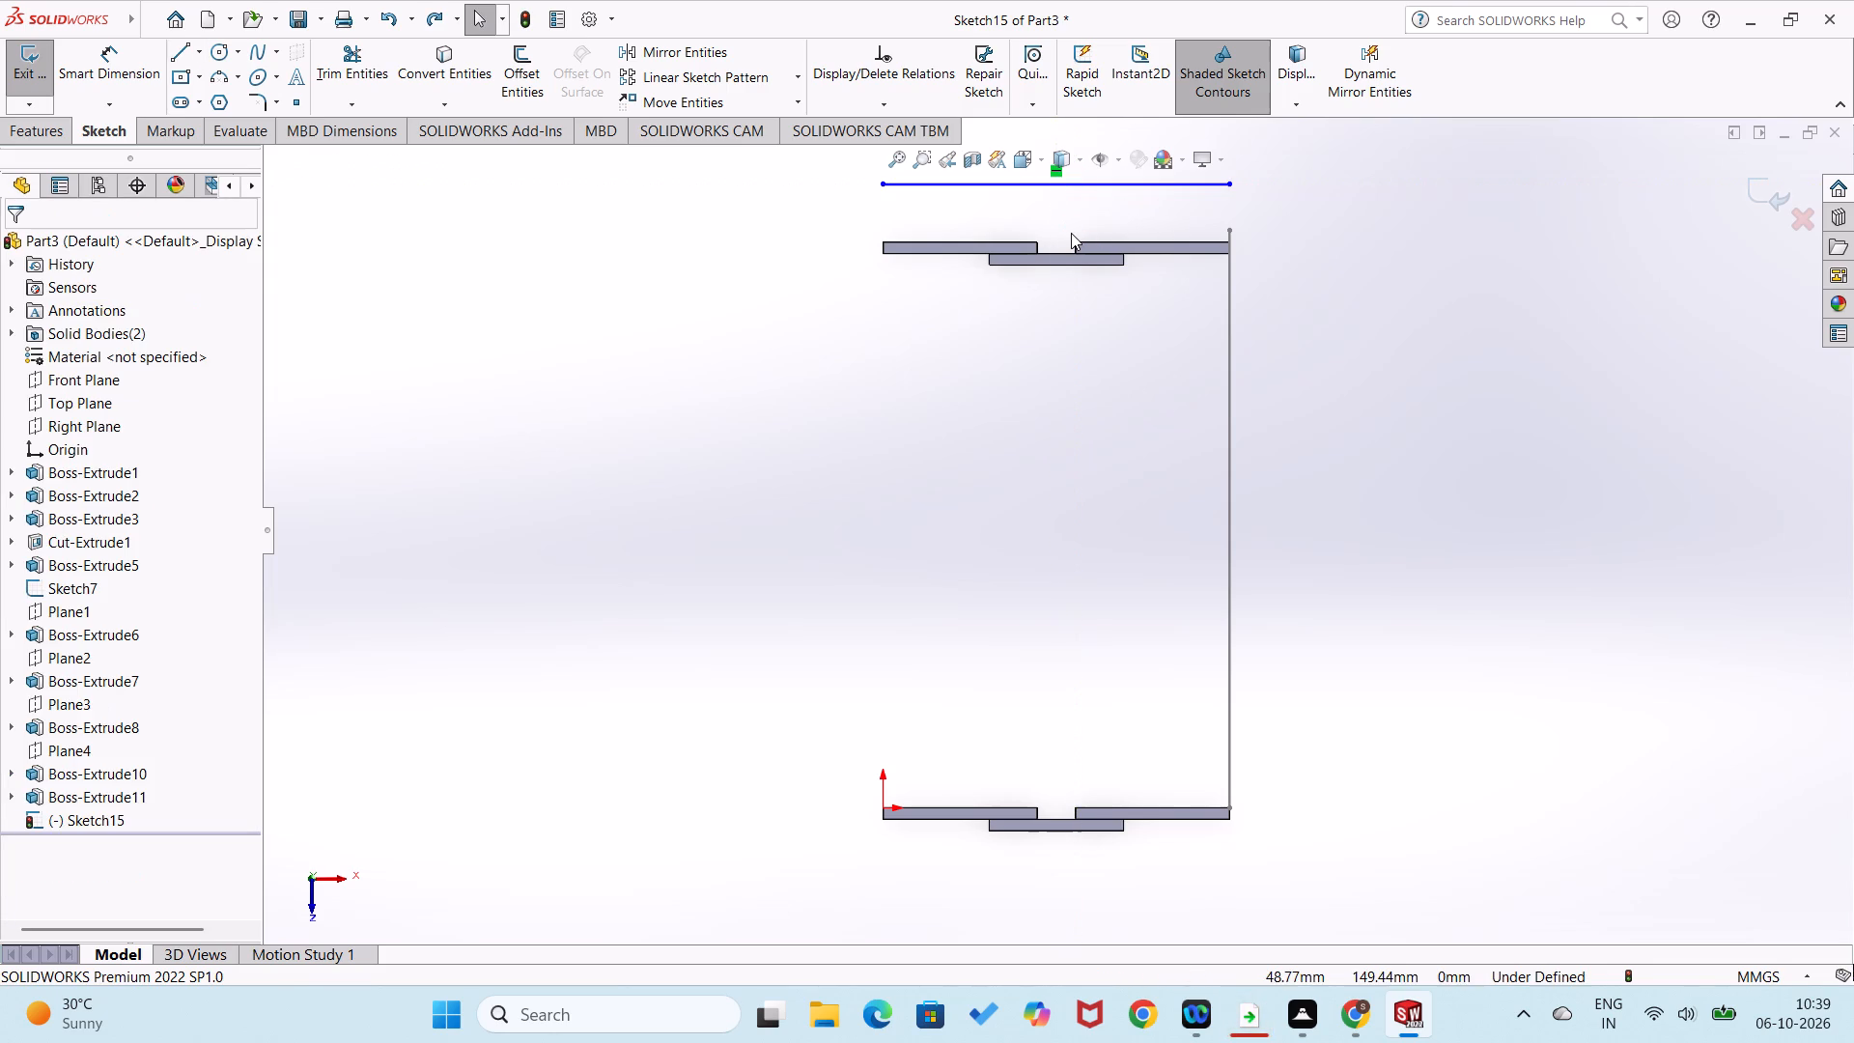
Delete the rear line of the old panel profile.
click(1110, 184)
key(Delete)
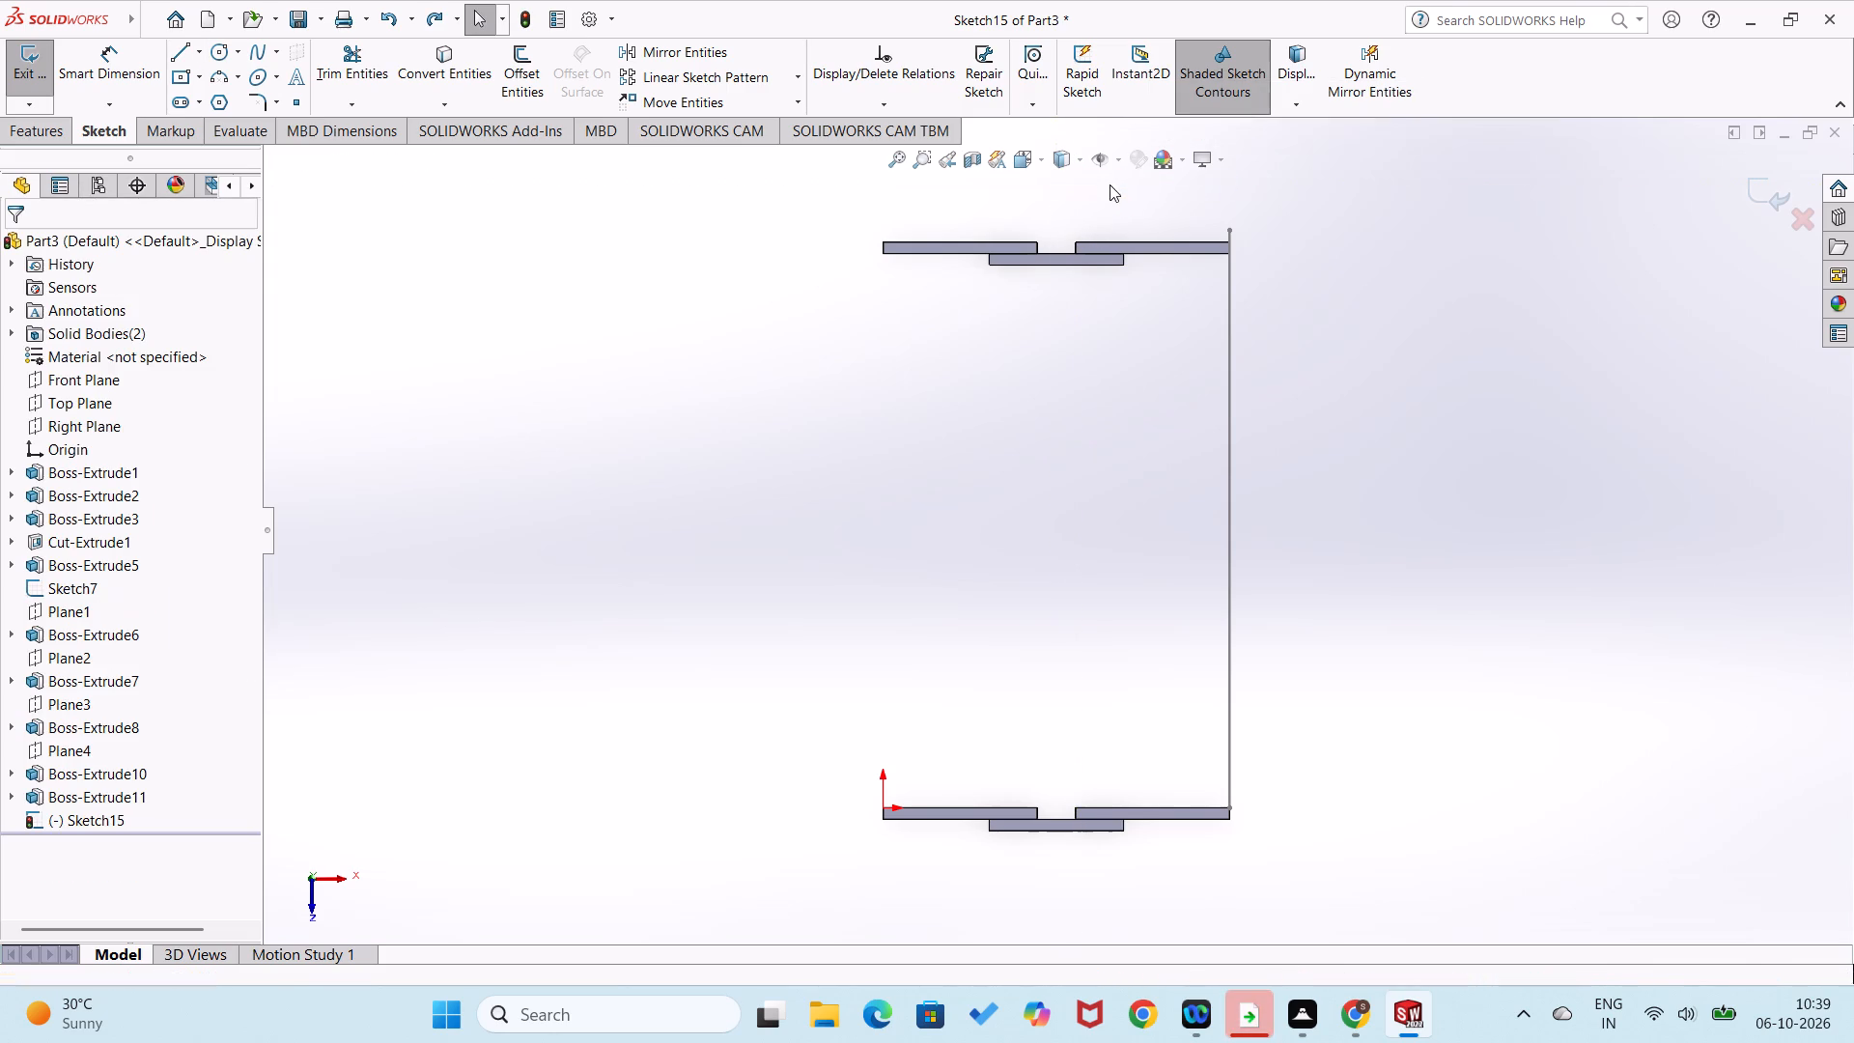
Sketch a closed rectangular panel outline around both frame sets, linked to the origin, reaching about 164 mm behind it and 17 mm in front.
right_drag(1109, 401, 898, 522)
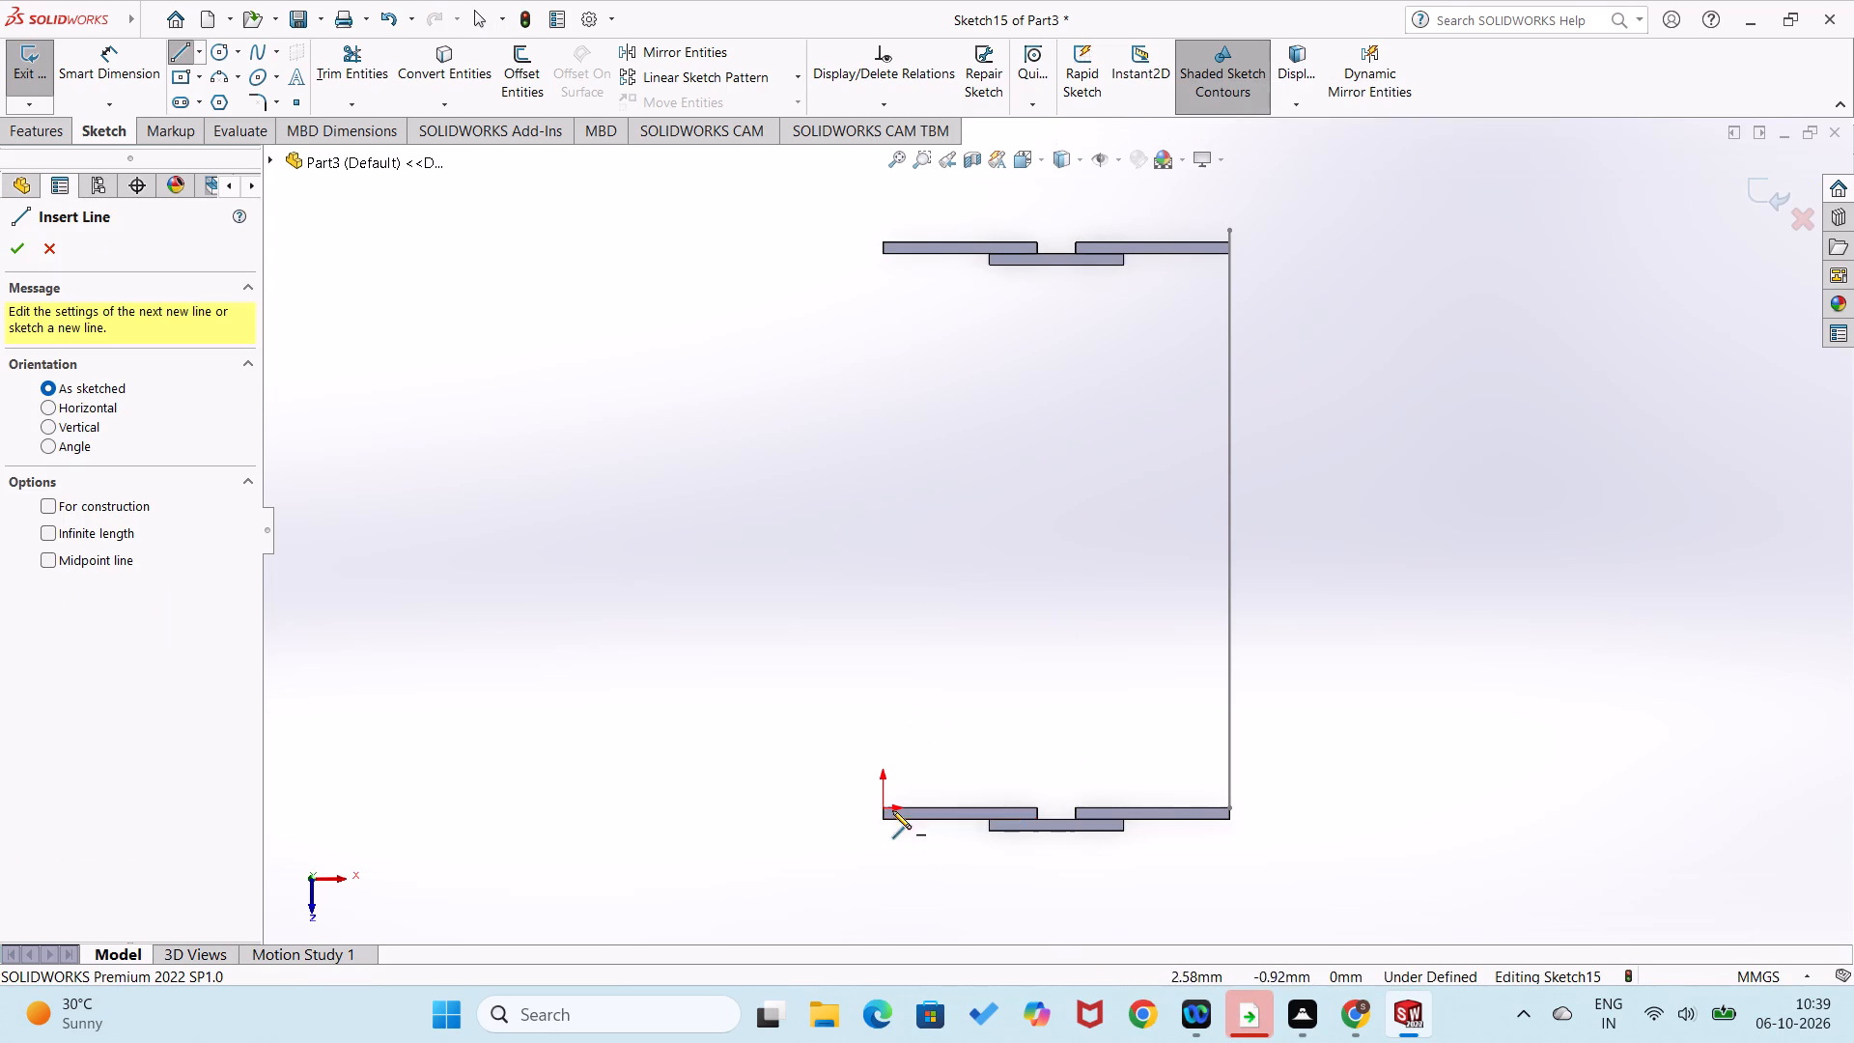
click(880, 805)
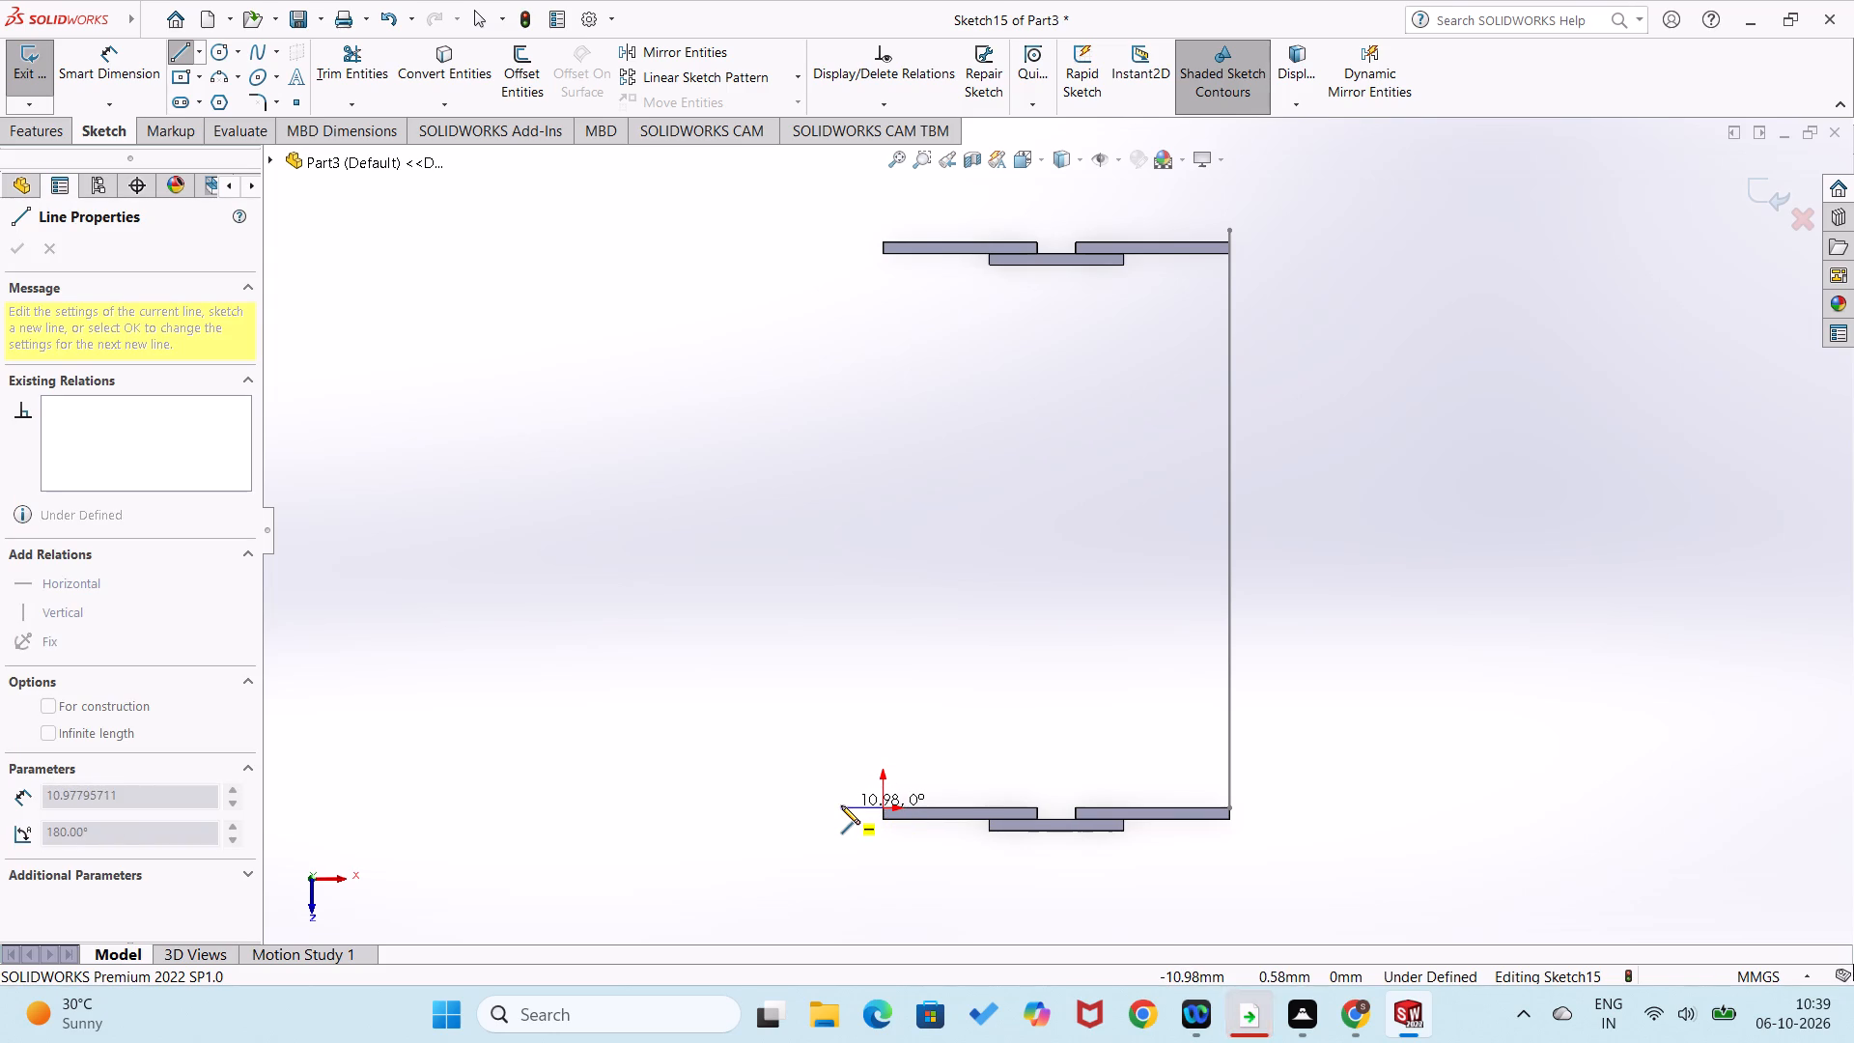
click(847, 805)
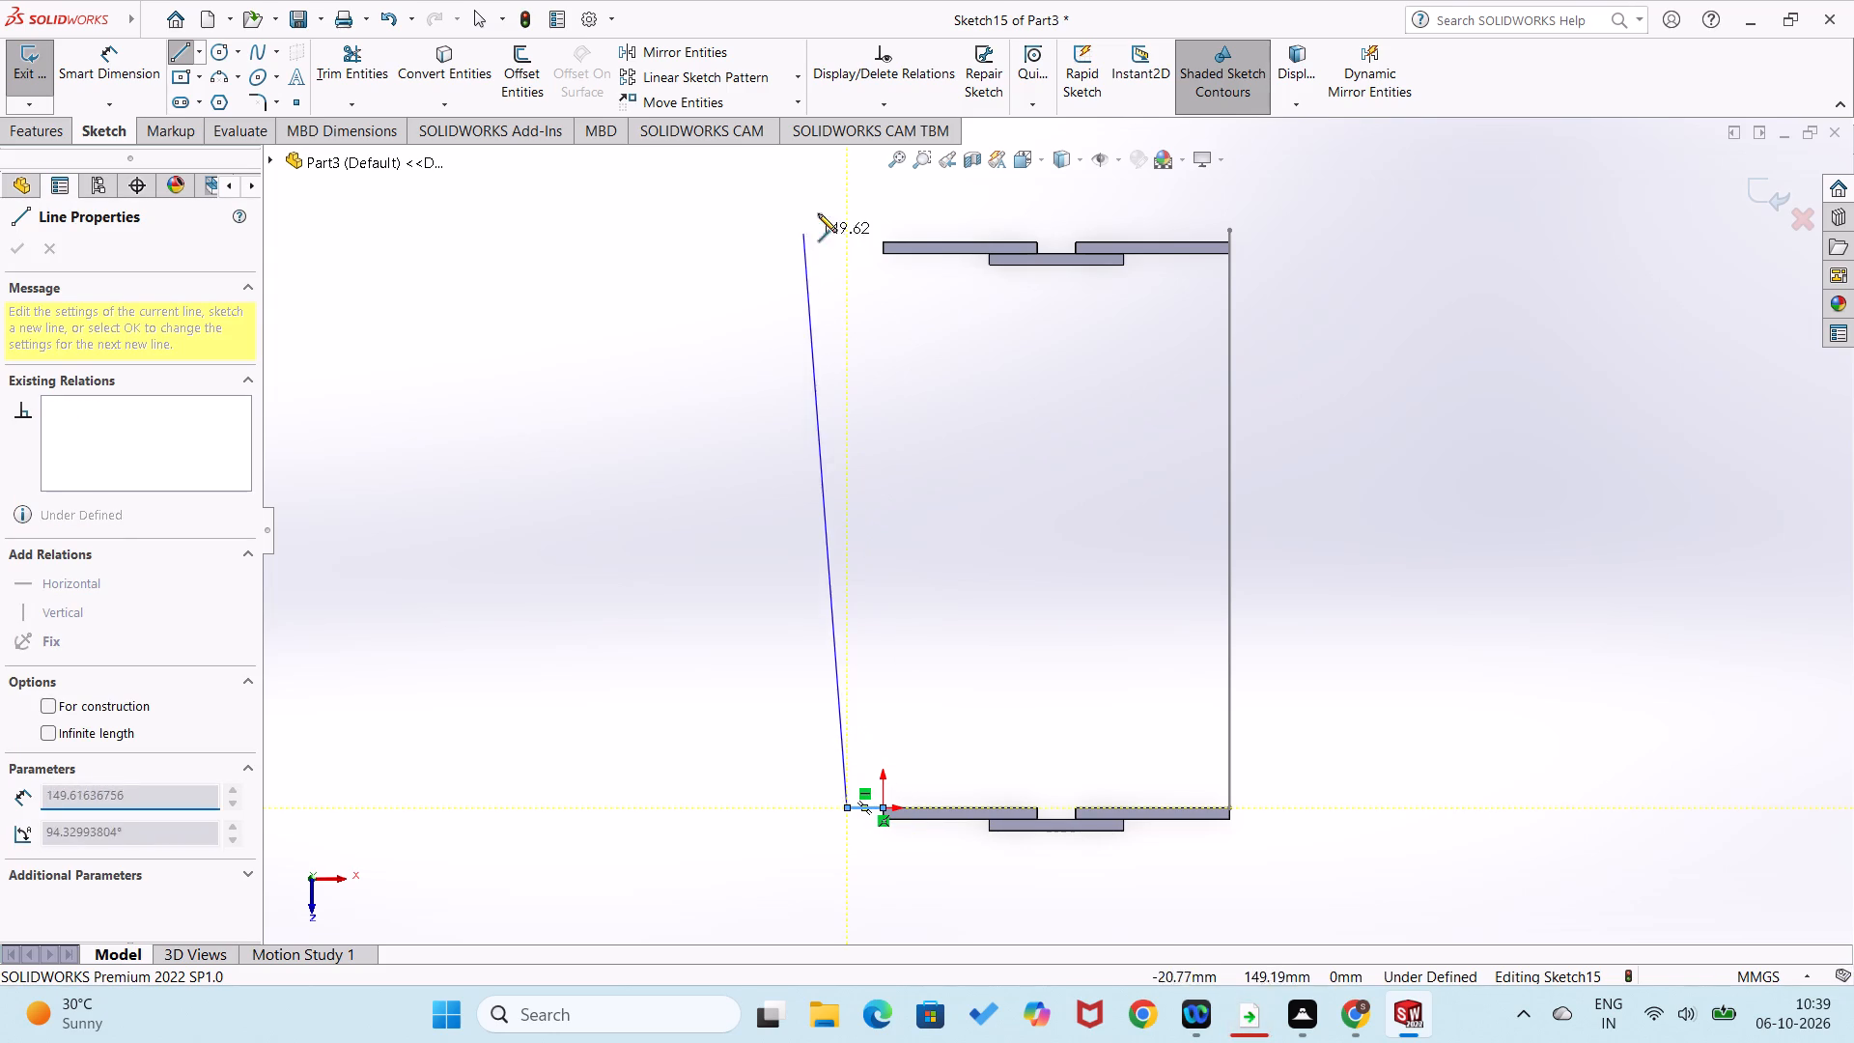
click(852, 176)
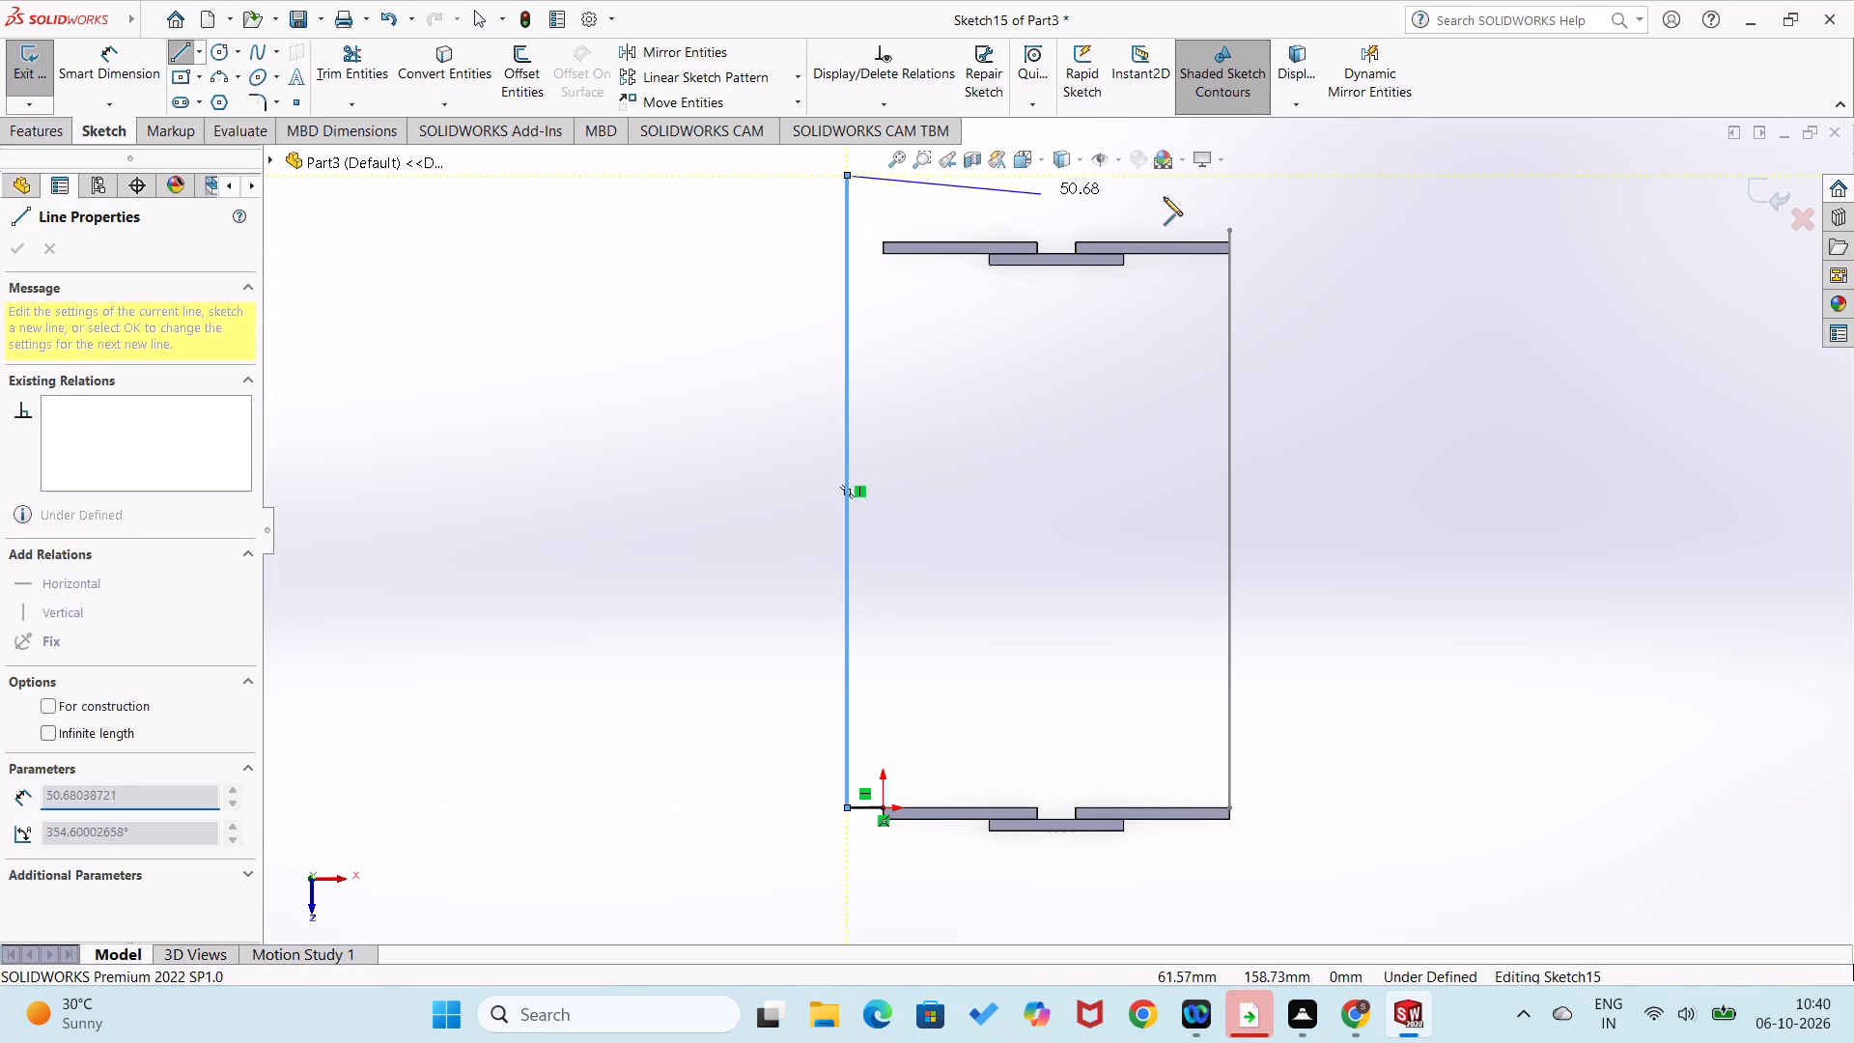
click(1277, 175)
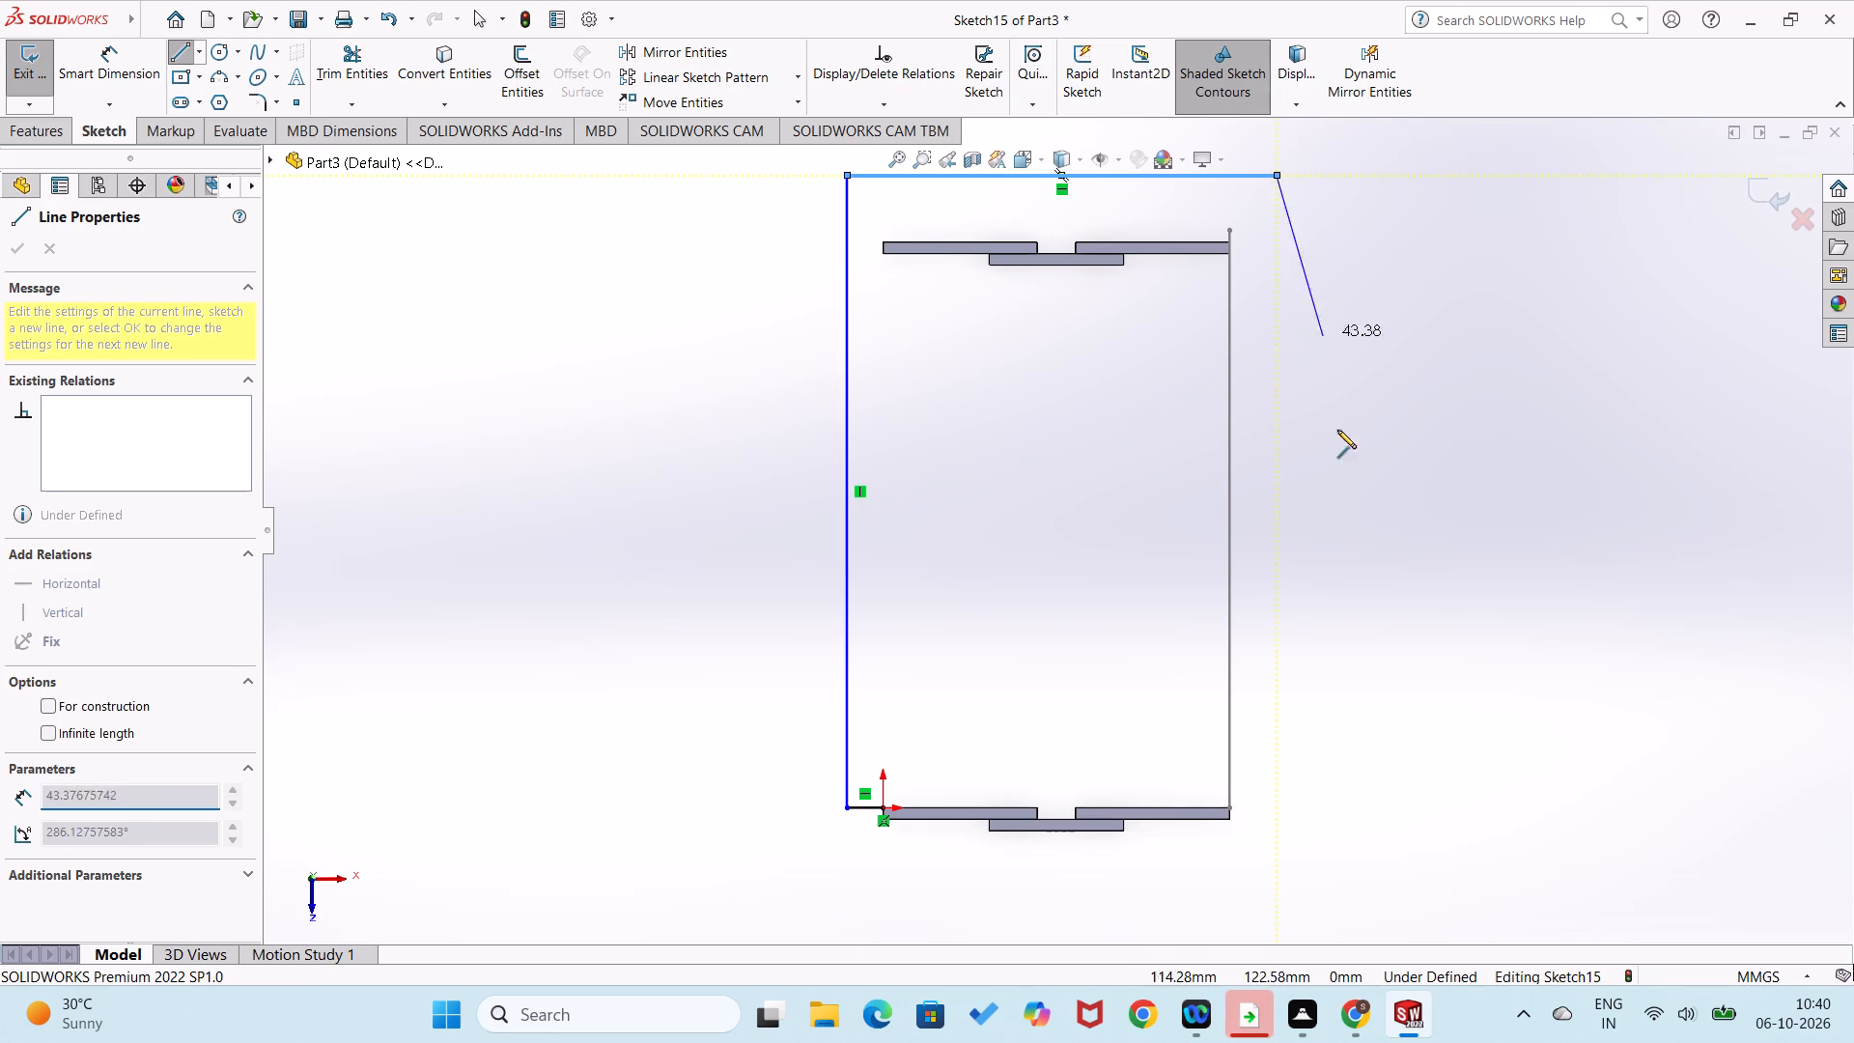
click(1275, 875)
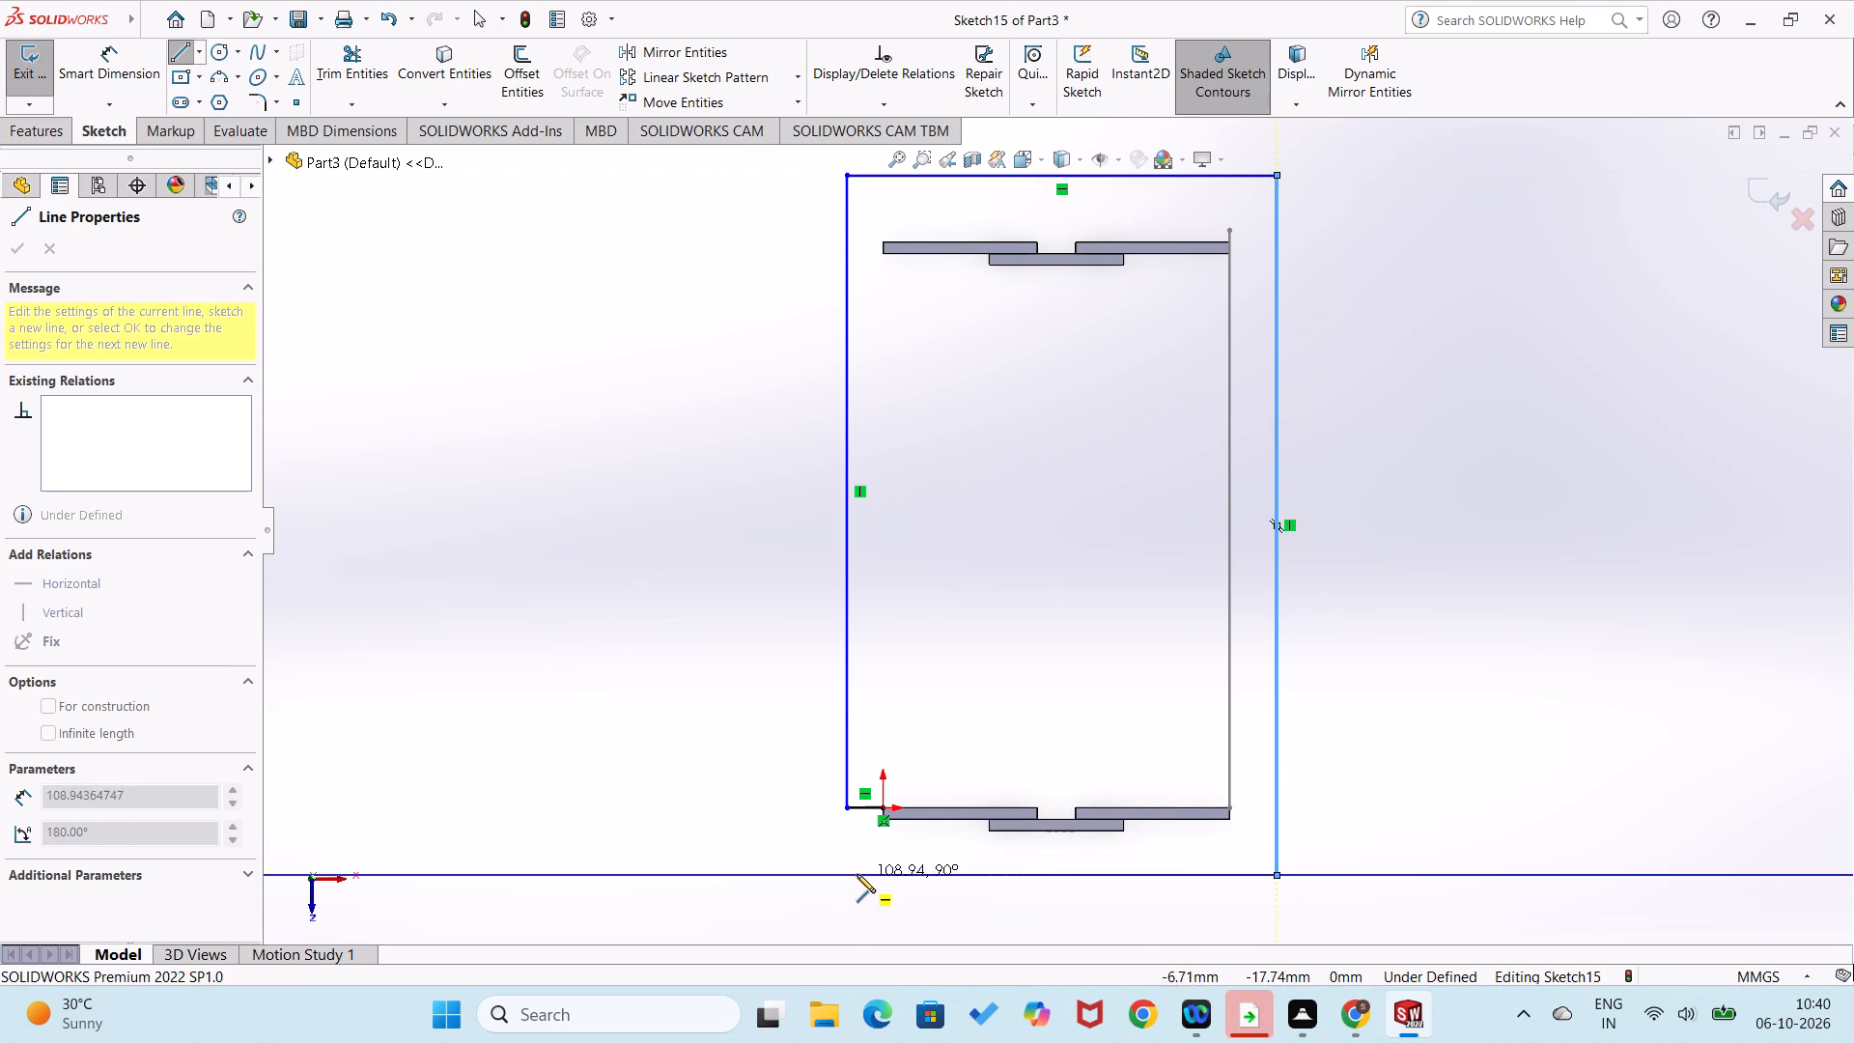
click(846, 870)
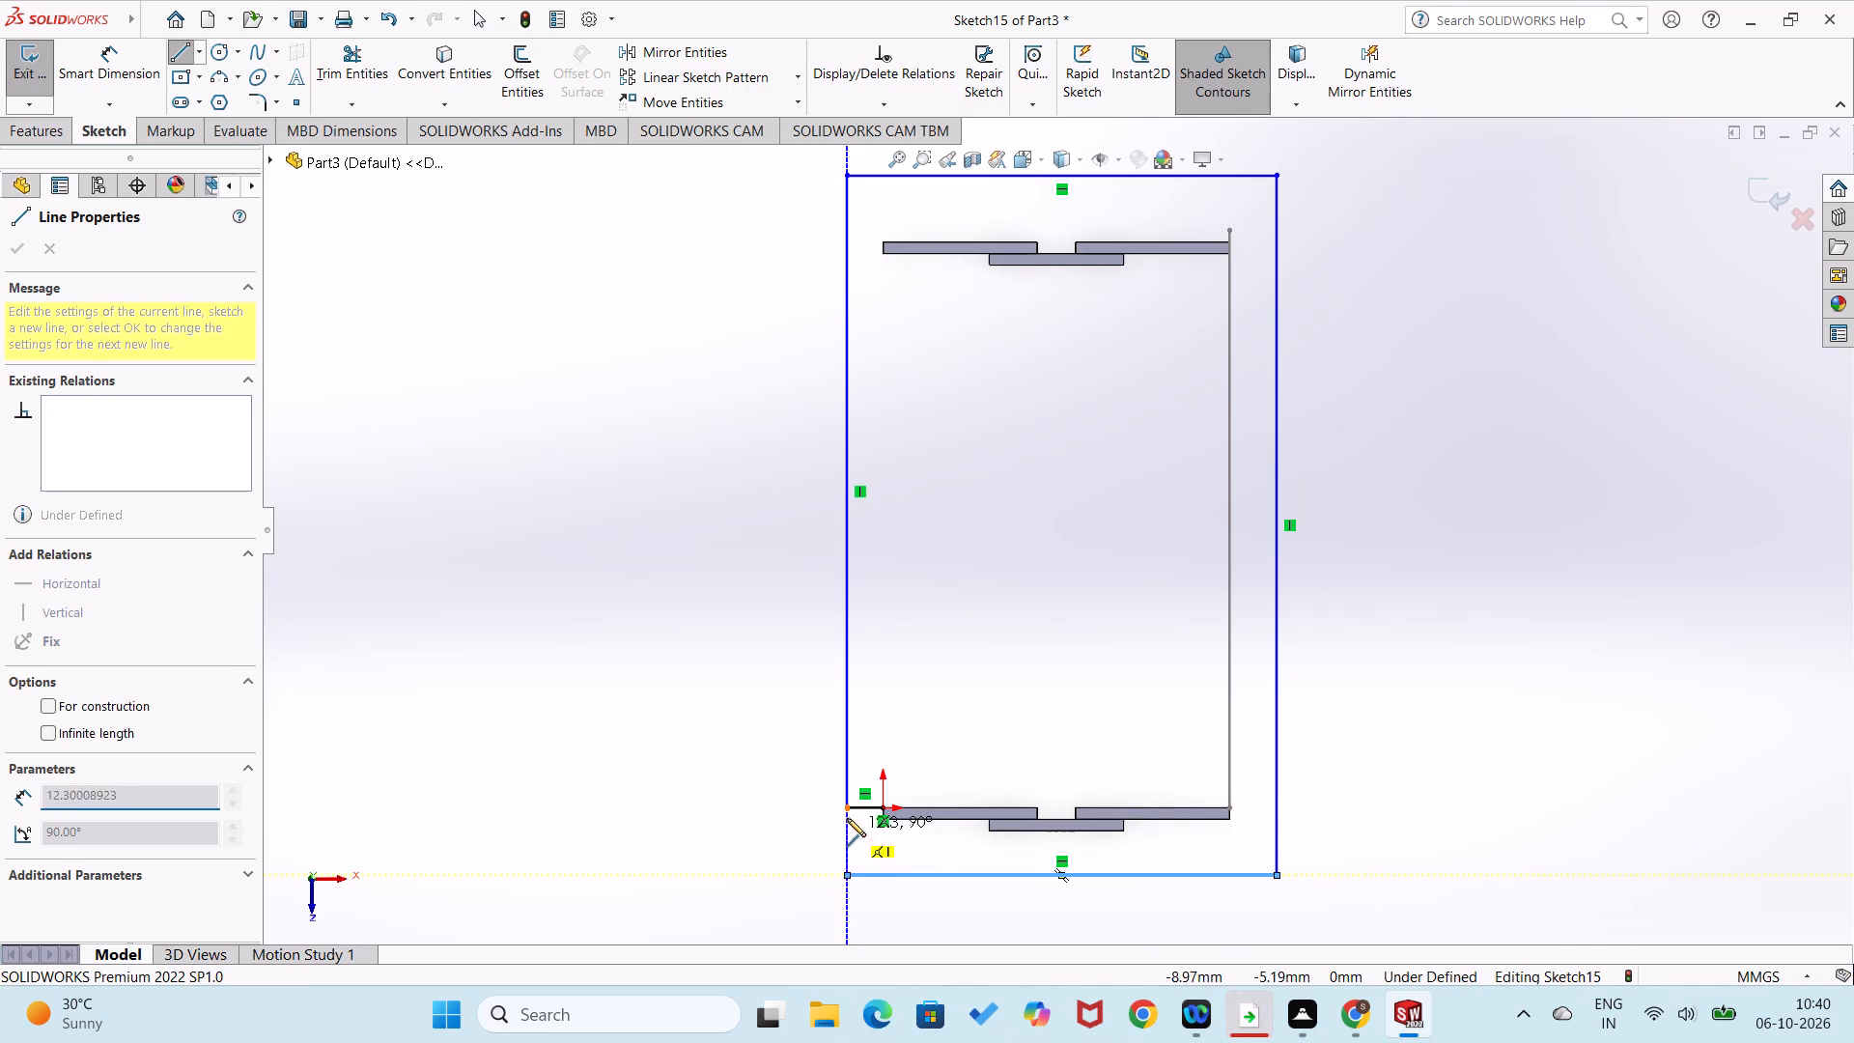
click(846, 810)
Dimension the short side segment in front of the origin to 18 mm.
right_drag(779, 806, 761, 632)
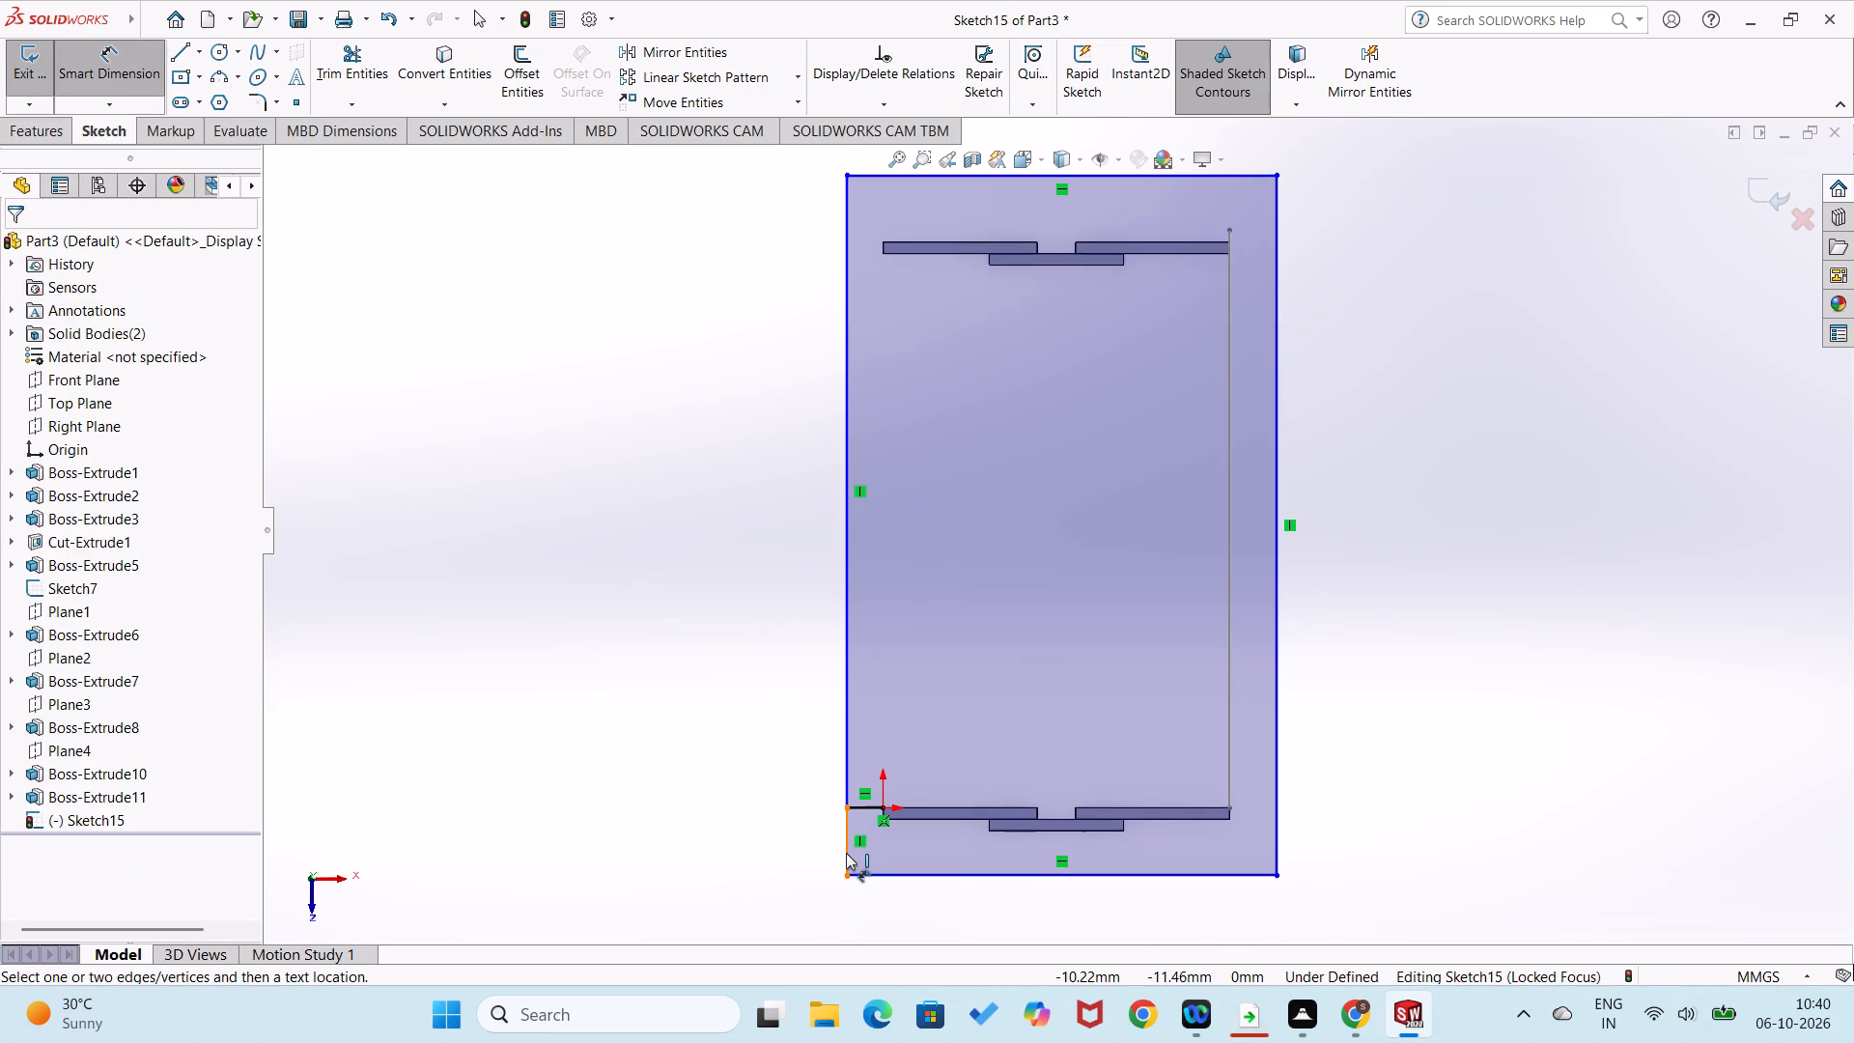
click(846, 853)
click(822, 853)
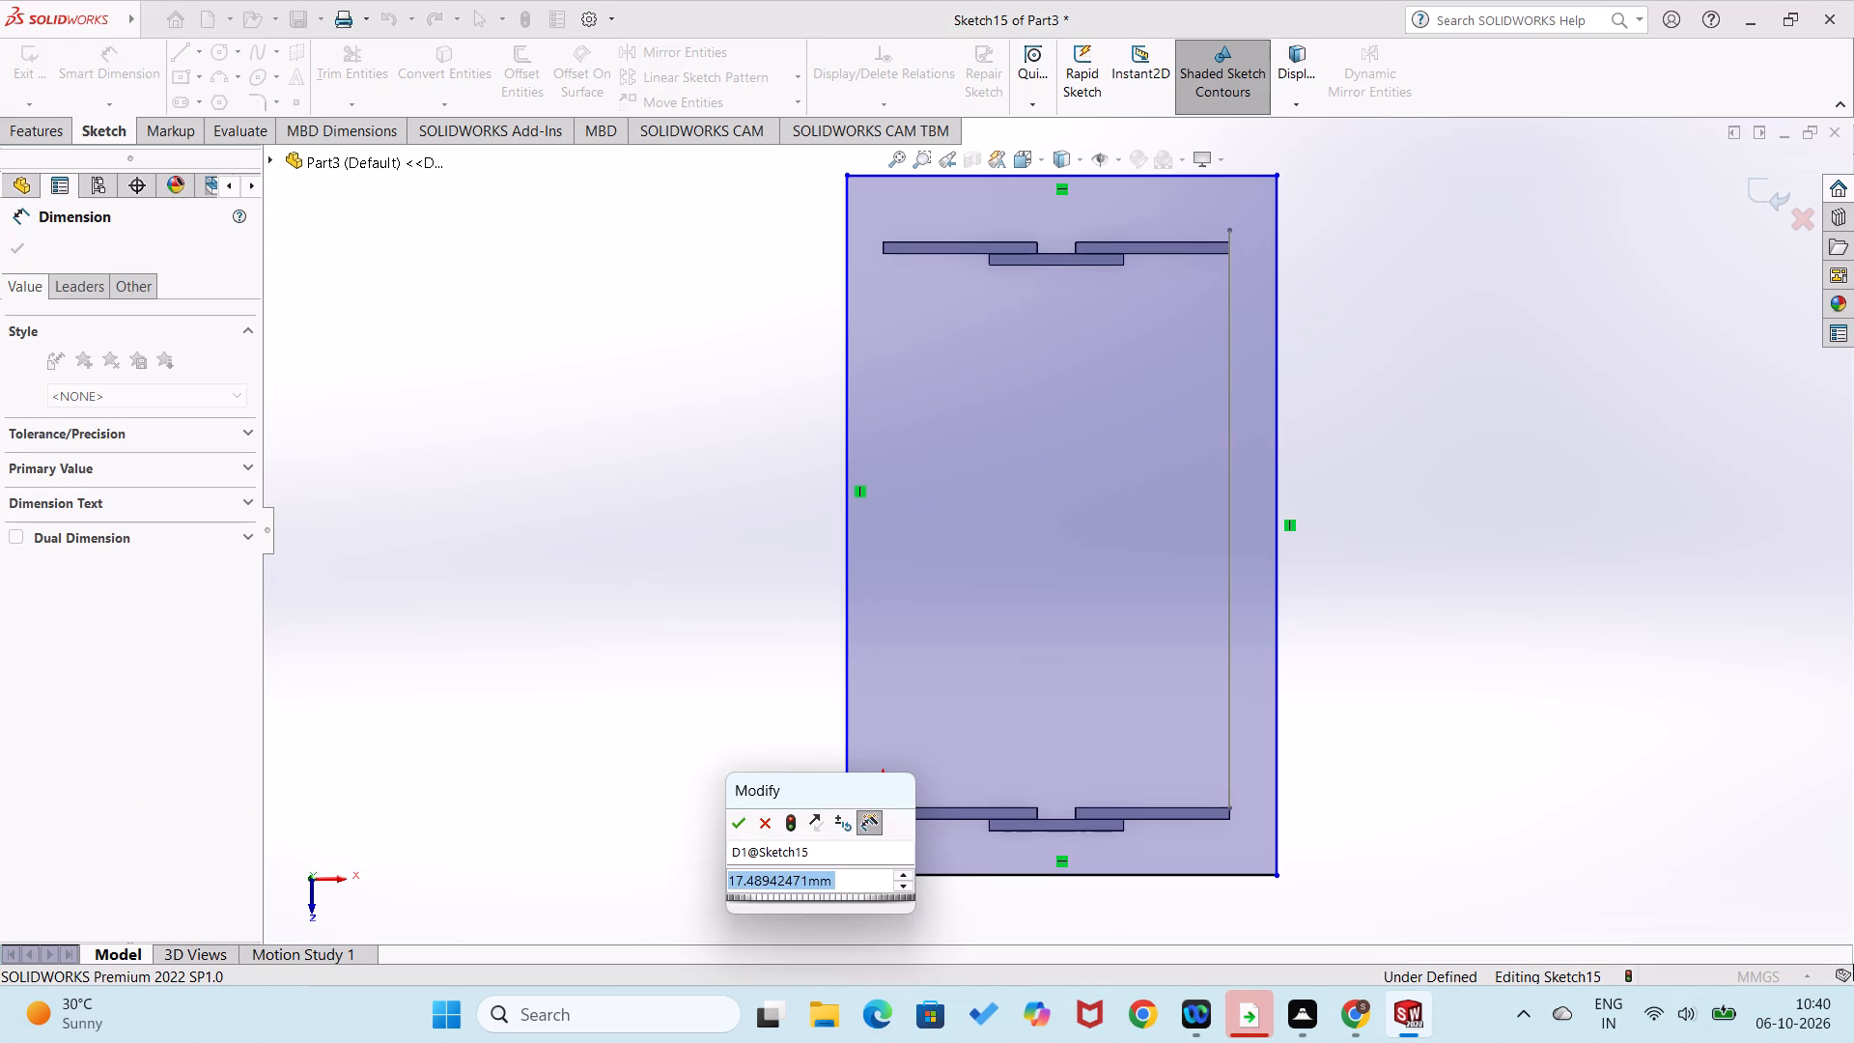
text(18)
key(Return)
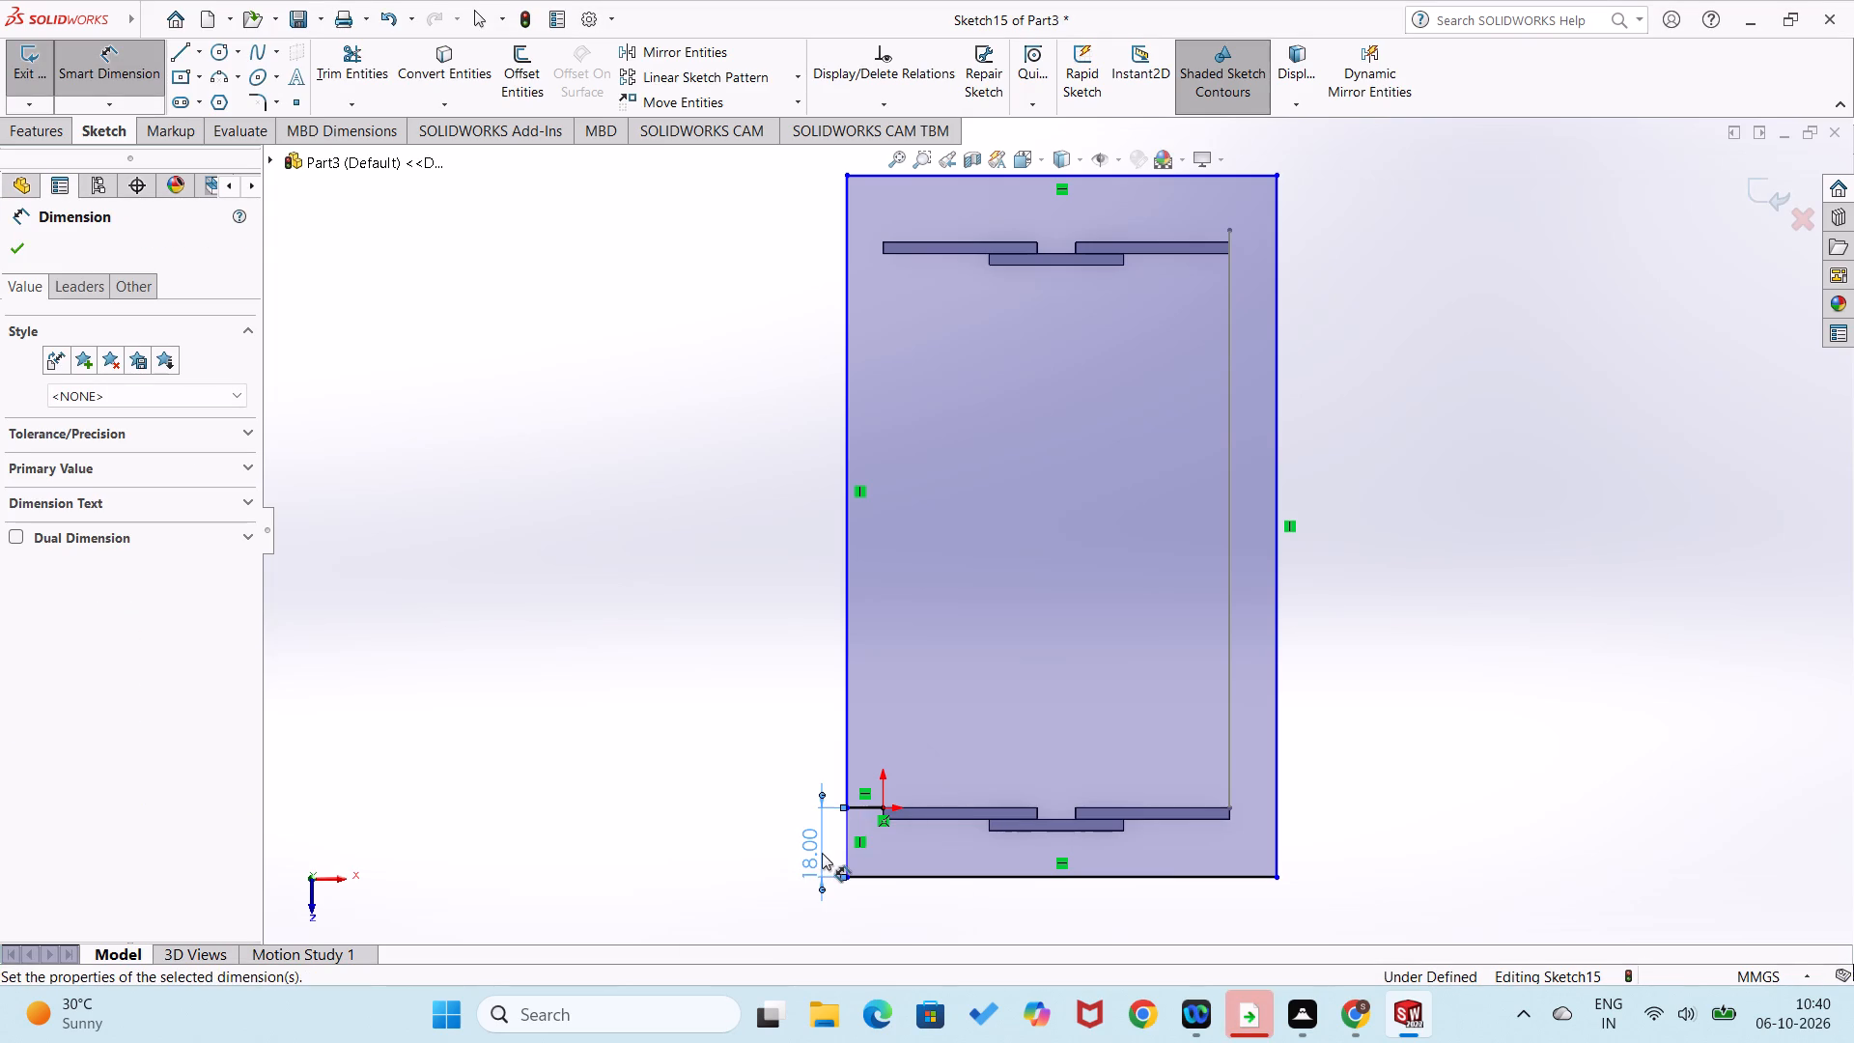
Dimension the long side segment behind the origin to 162 mm.
click(775, 790)
click(845, 756)
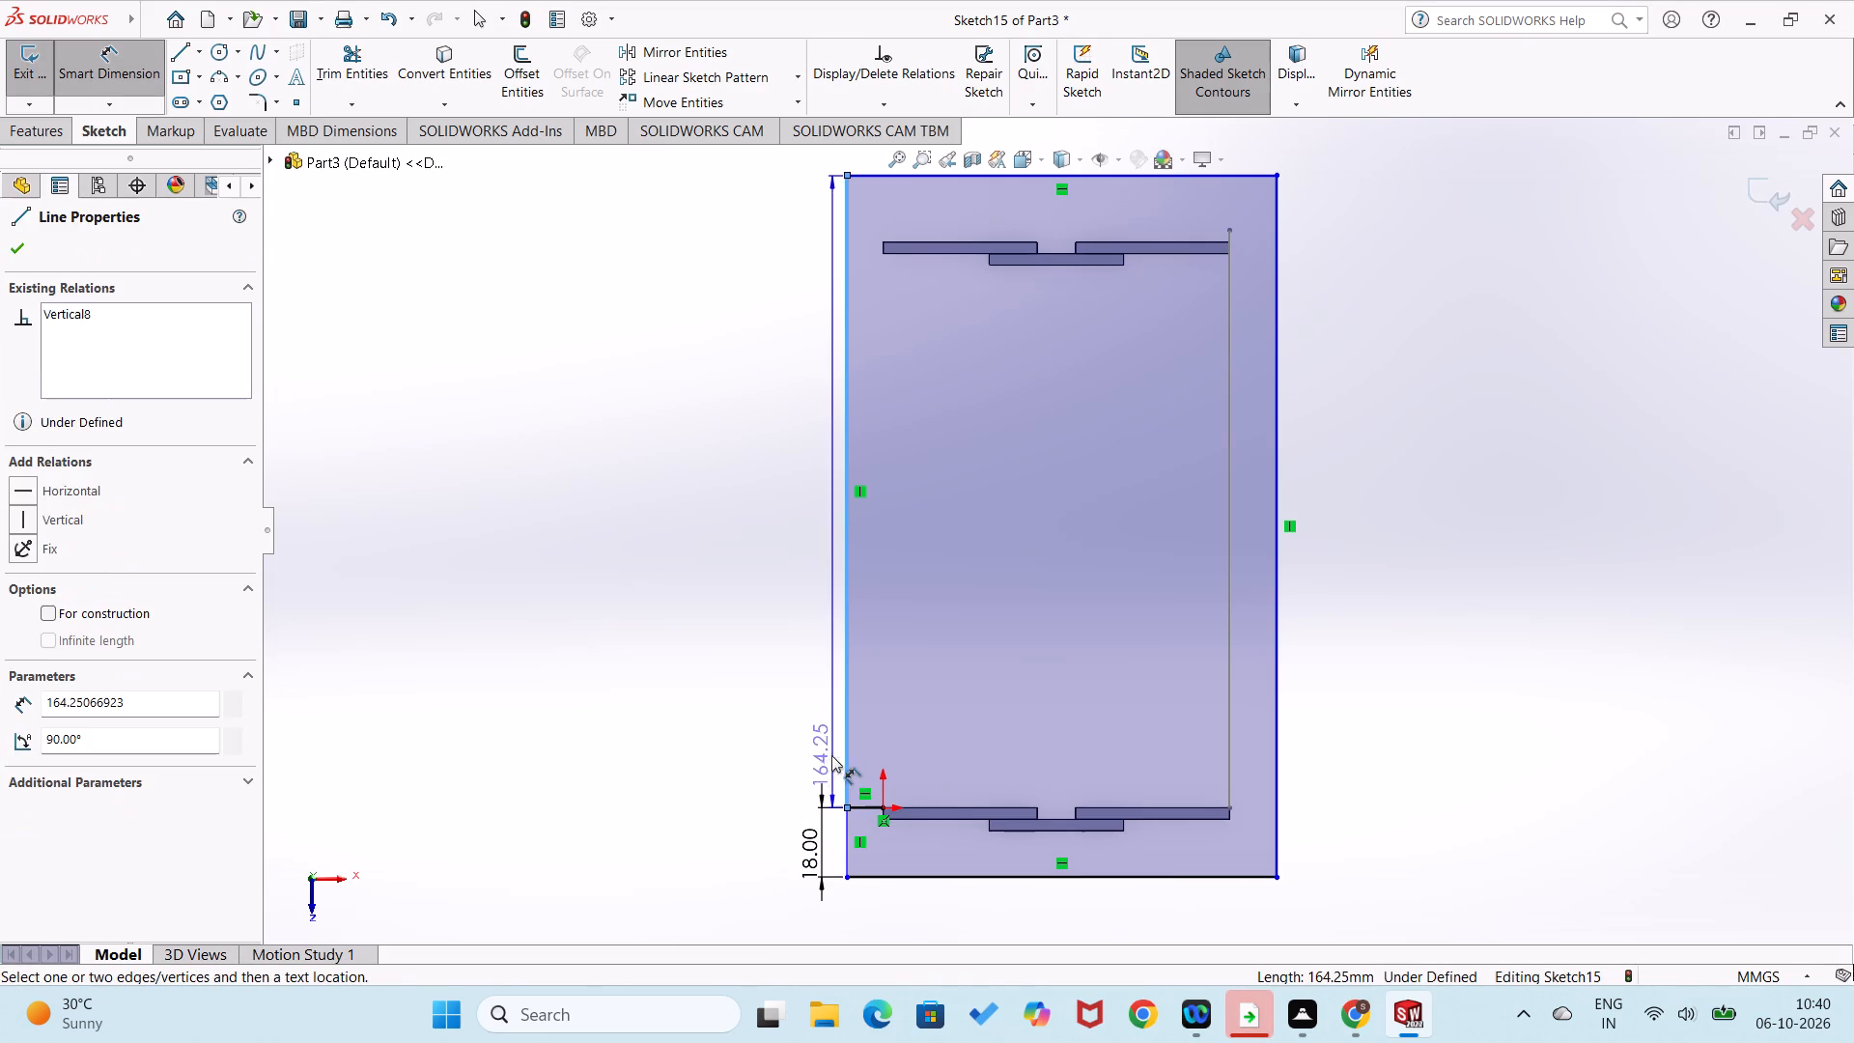
click(818, 751)
text(132)
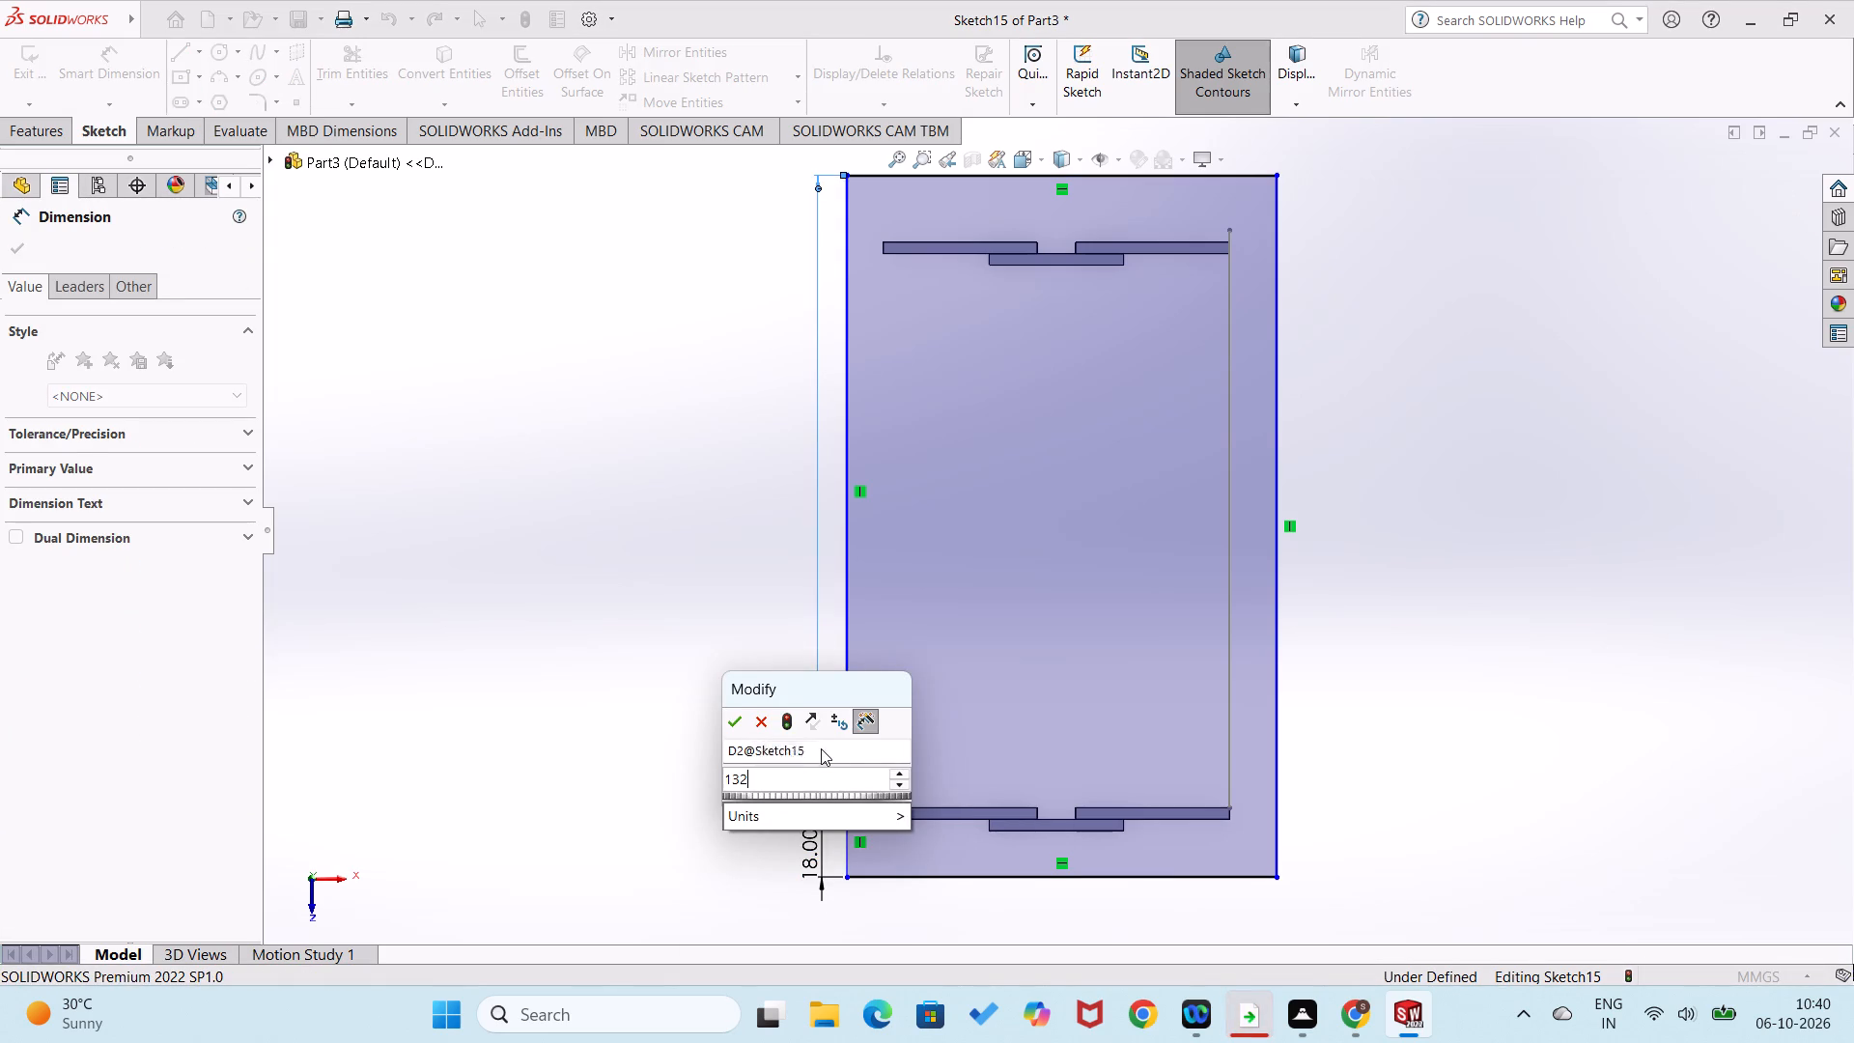
key(BackSpace)
key(BackSpace)
text(62)
key(Return)
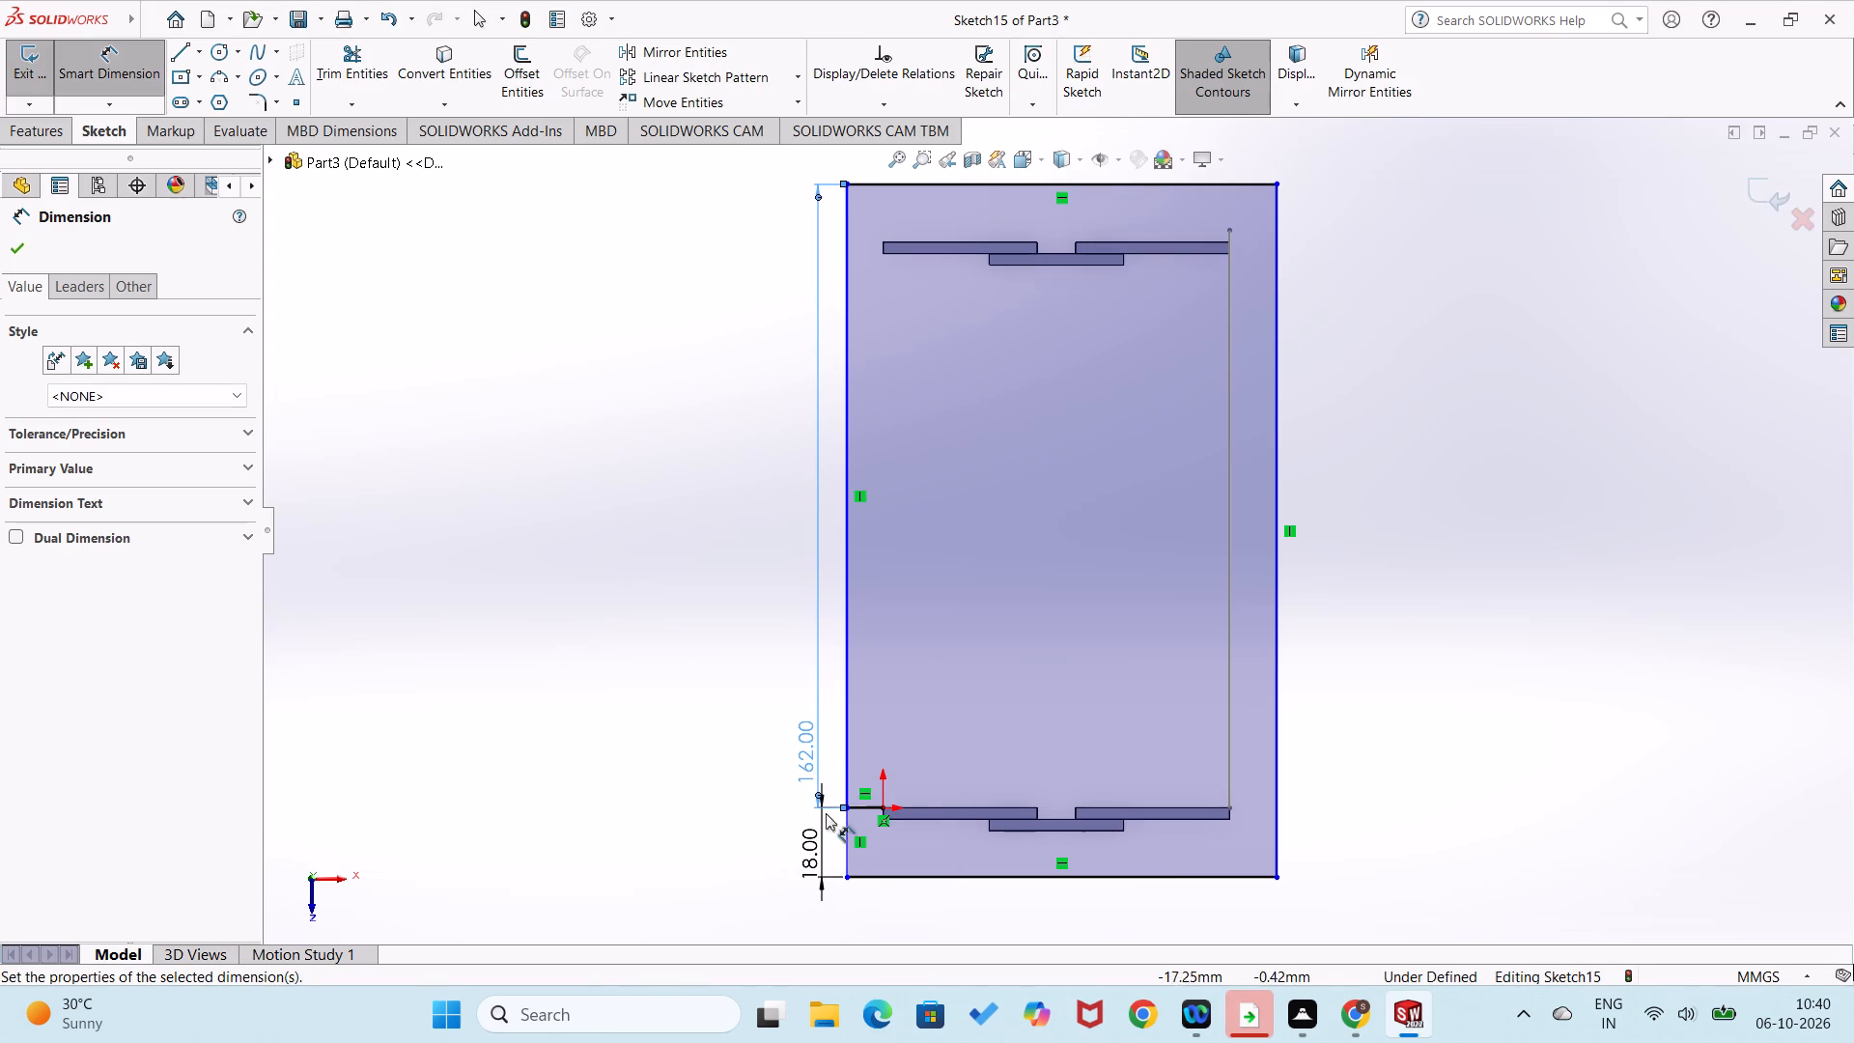
Dimension the short line linking the panel outline to the origin to 5 mm.
click(862, 810)
click(887, 749)
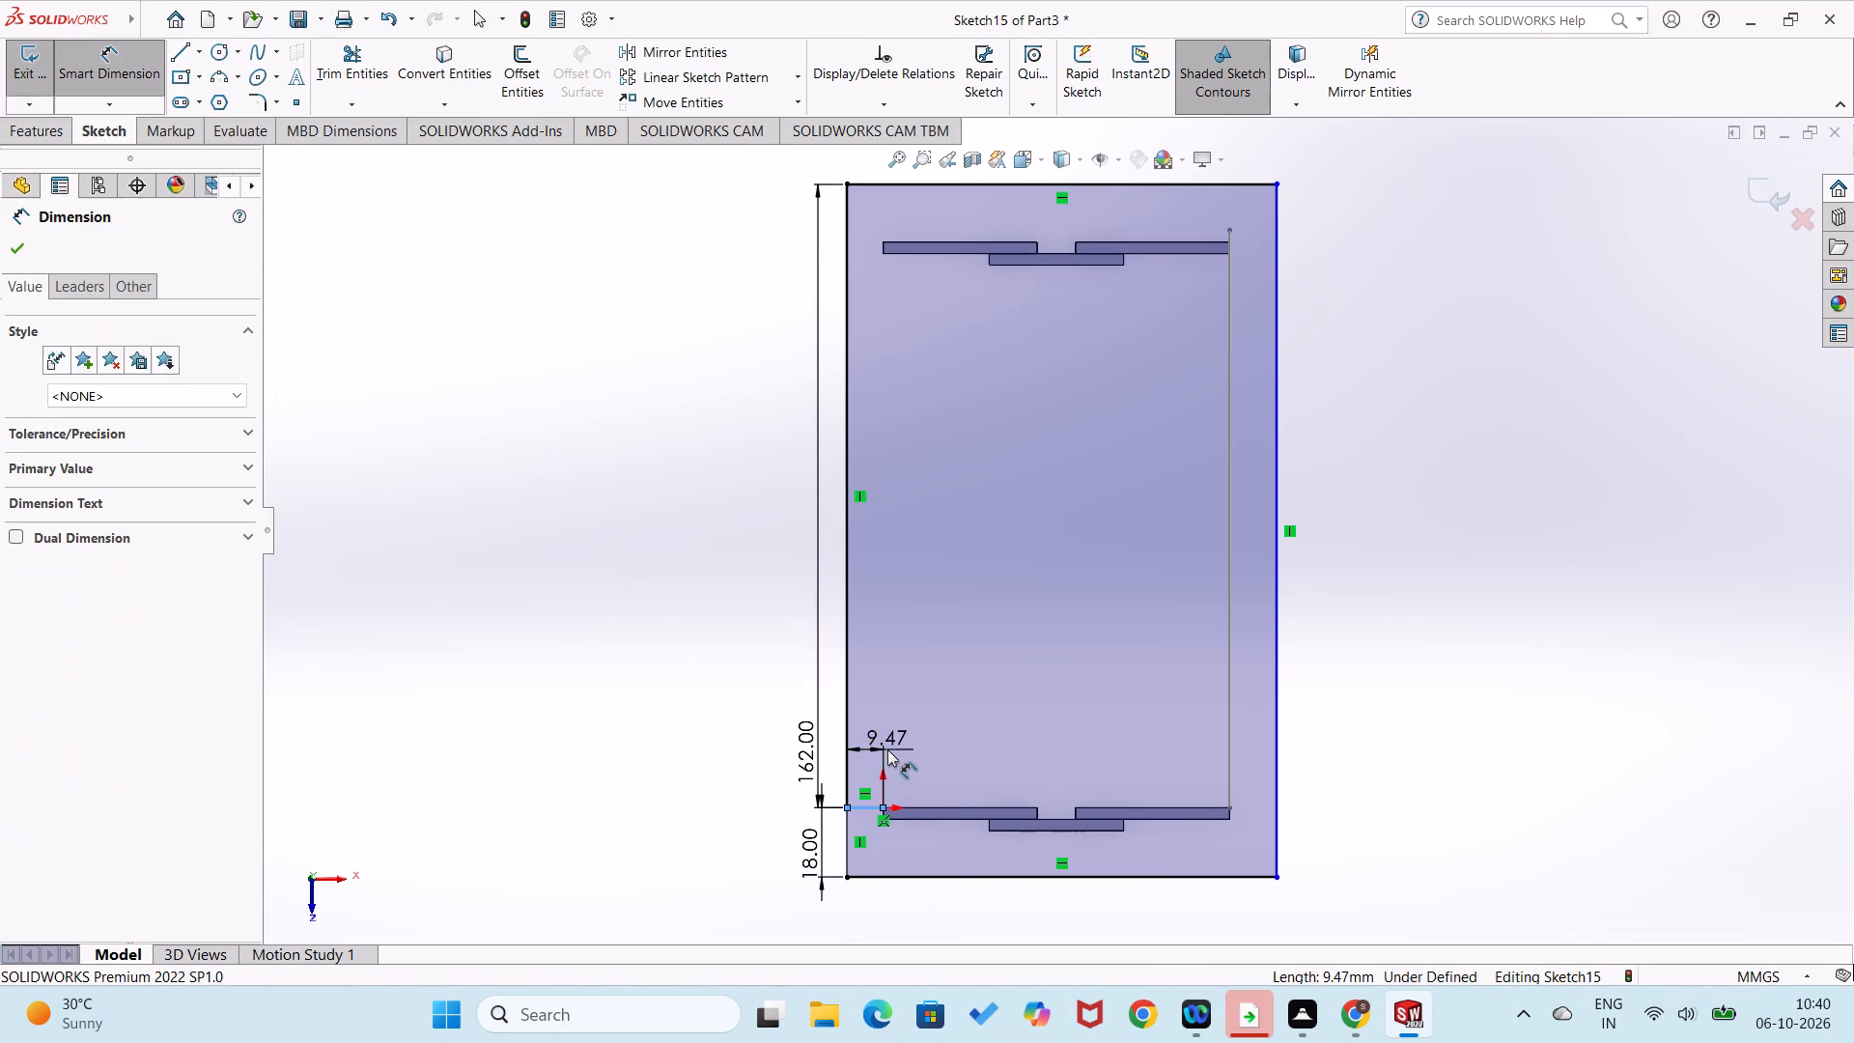
key(5)
key(Return)
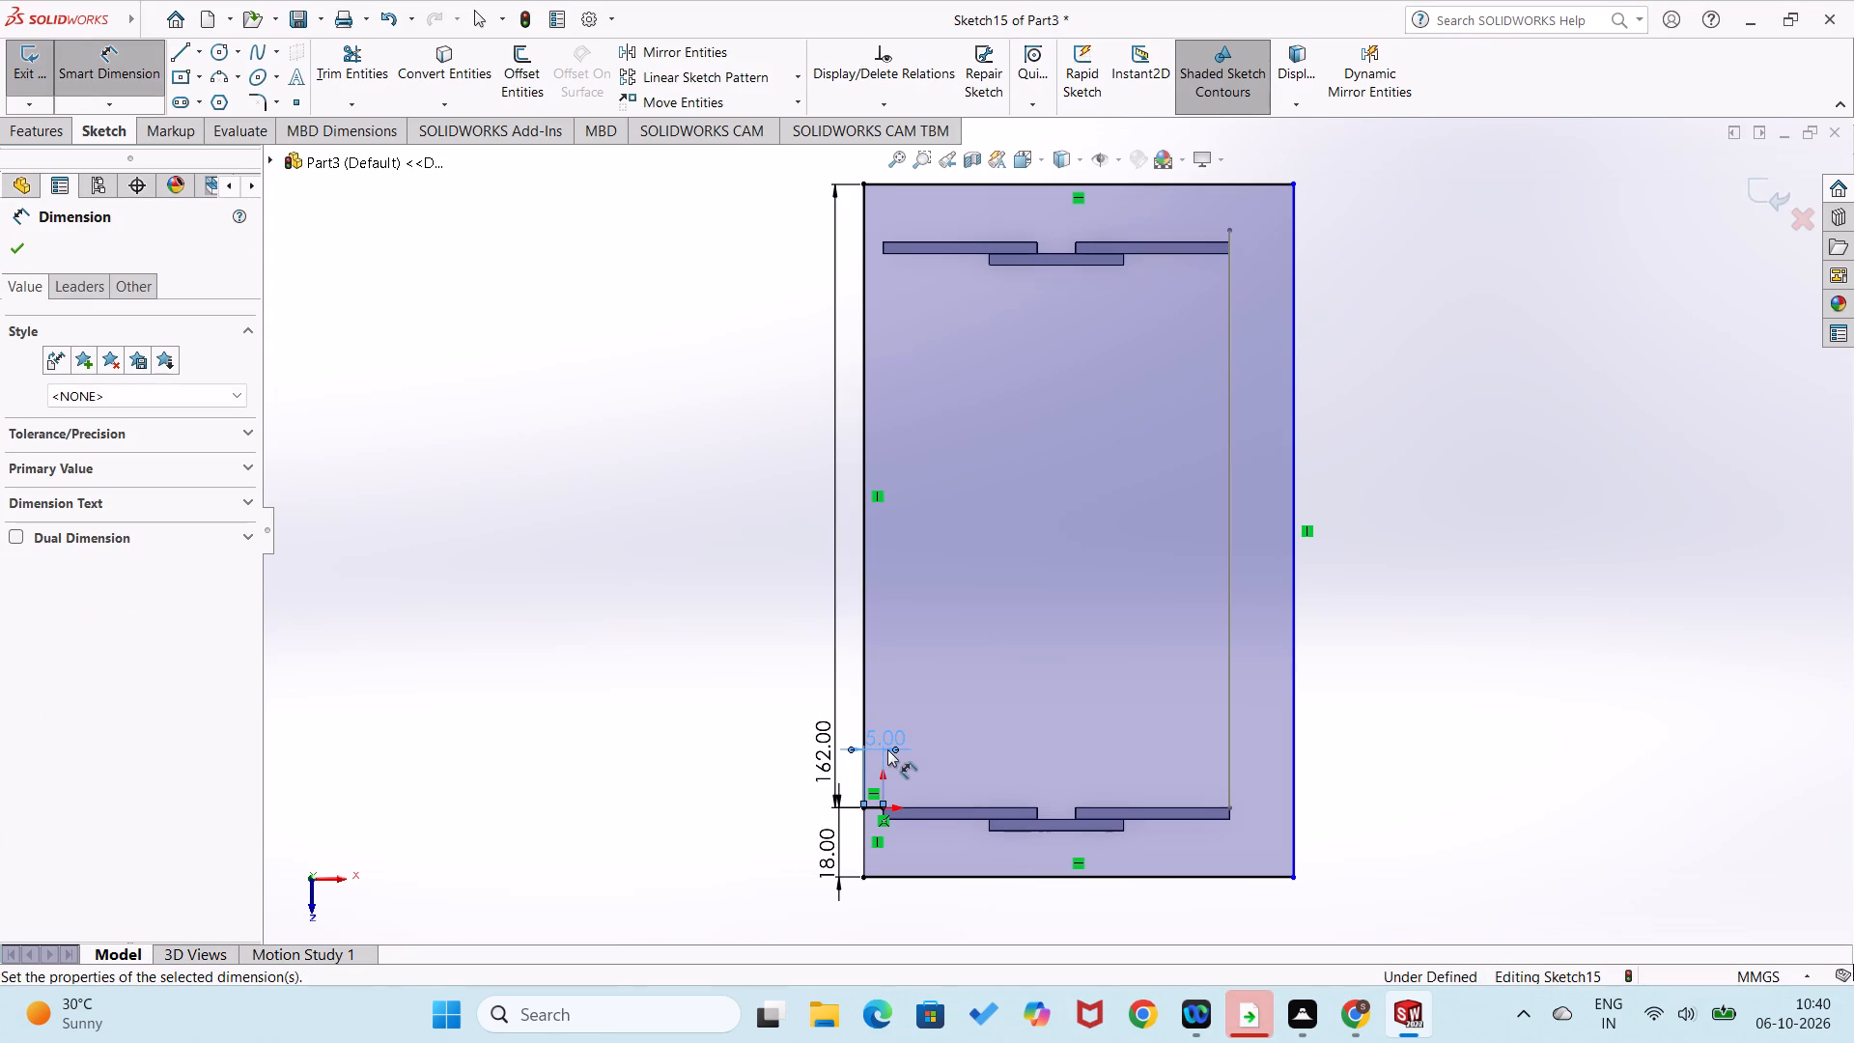
click(639, 695)
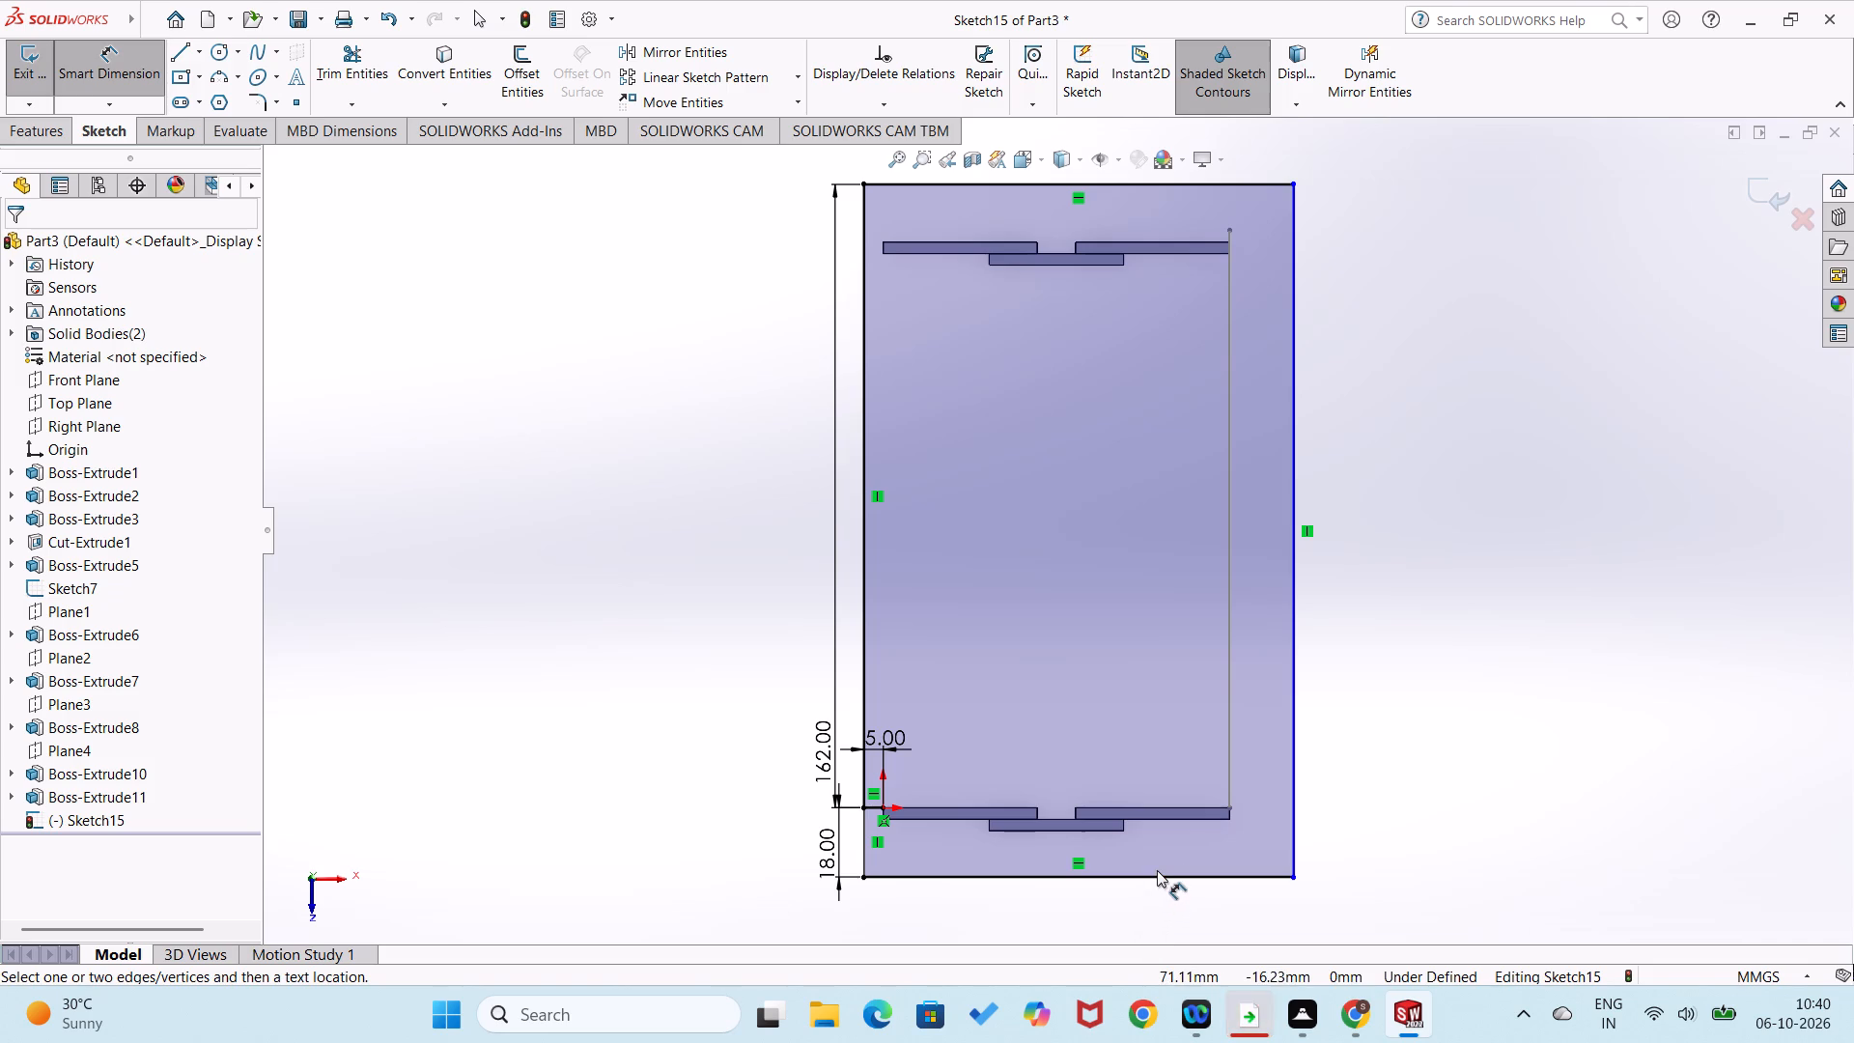
Dimension the panel outline's front line to a width of 100 mm.
click(1155, 870)
click(1154, 877)
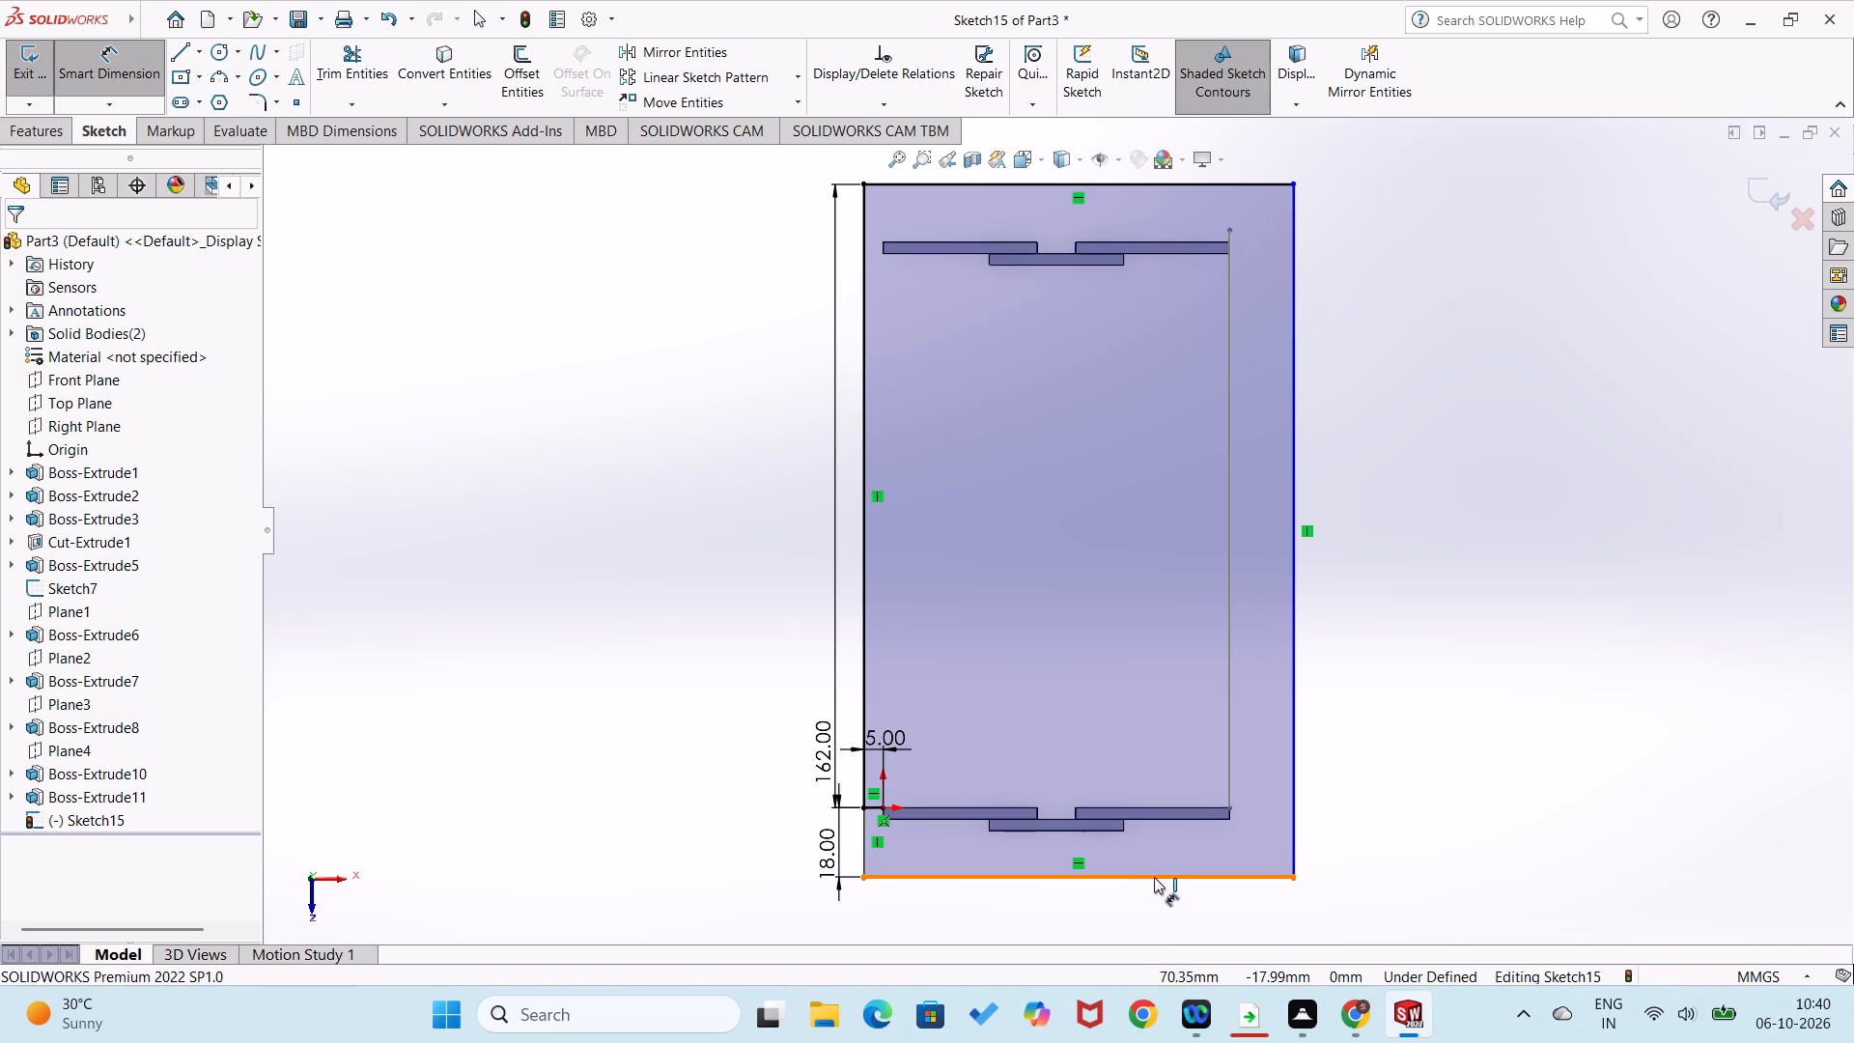
click(1154, 918)
text(100)
key(Return)
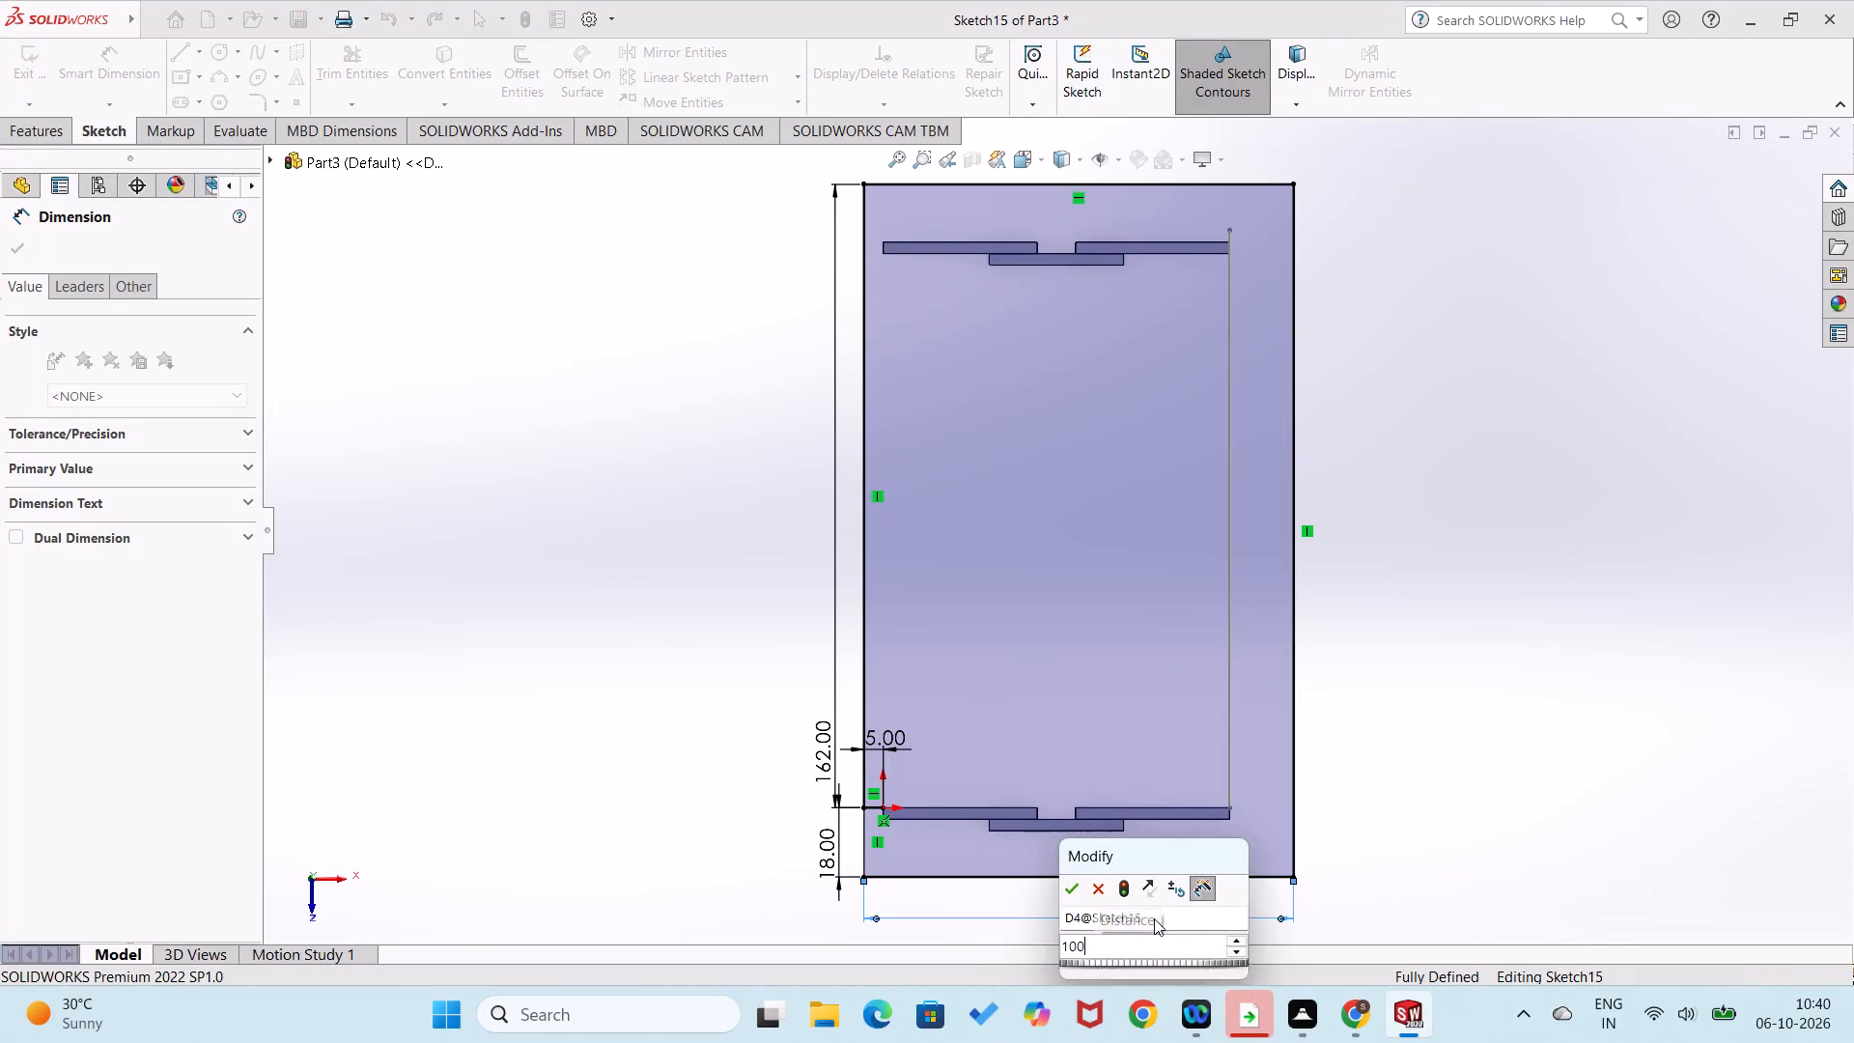
click(1364, 822)
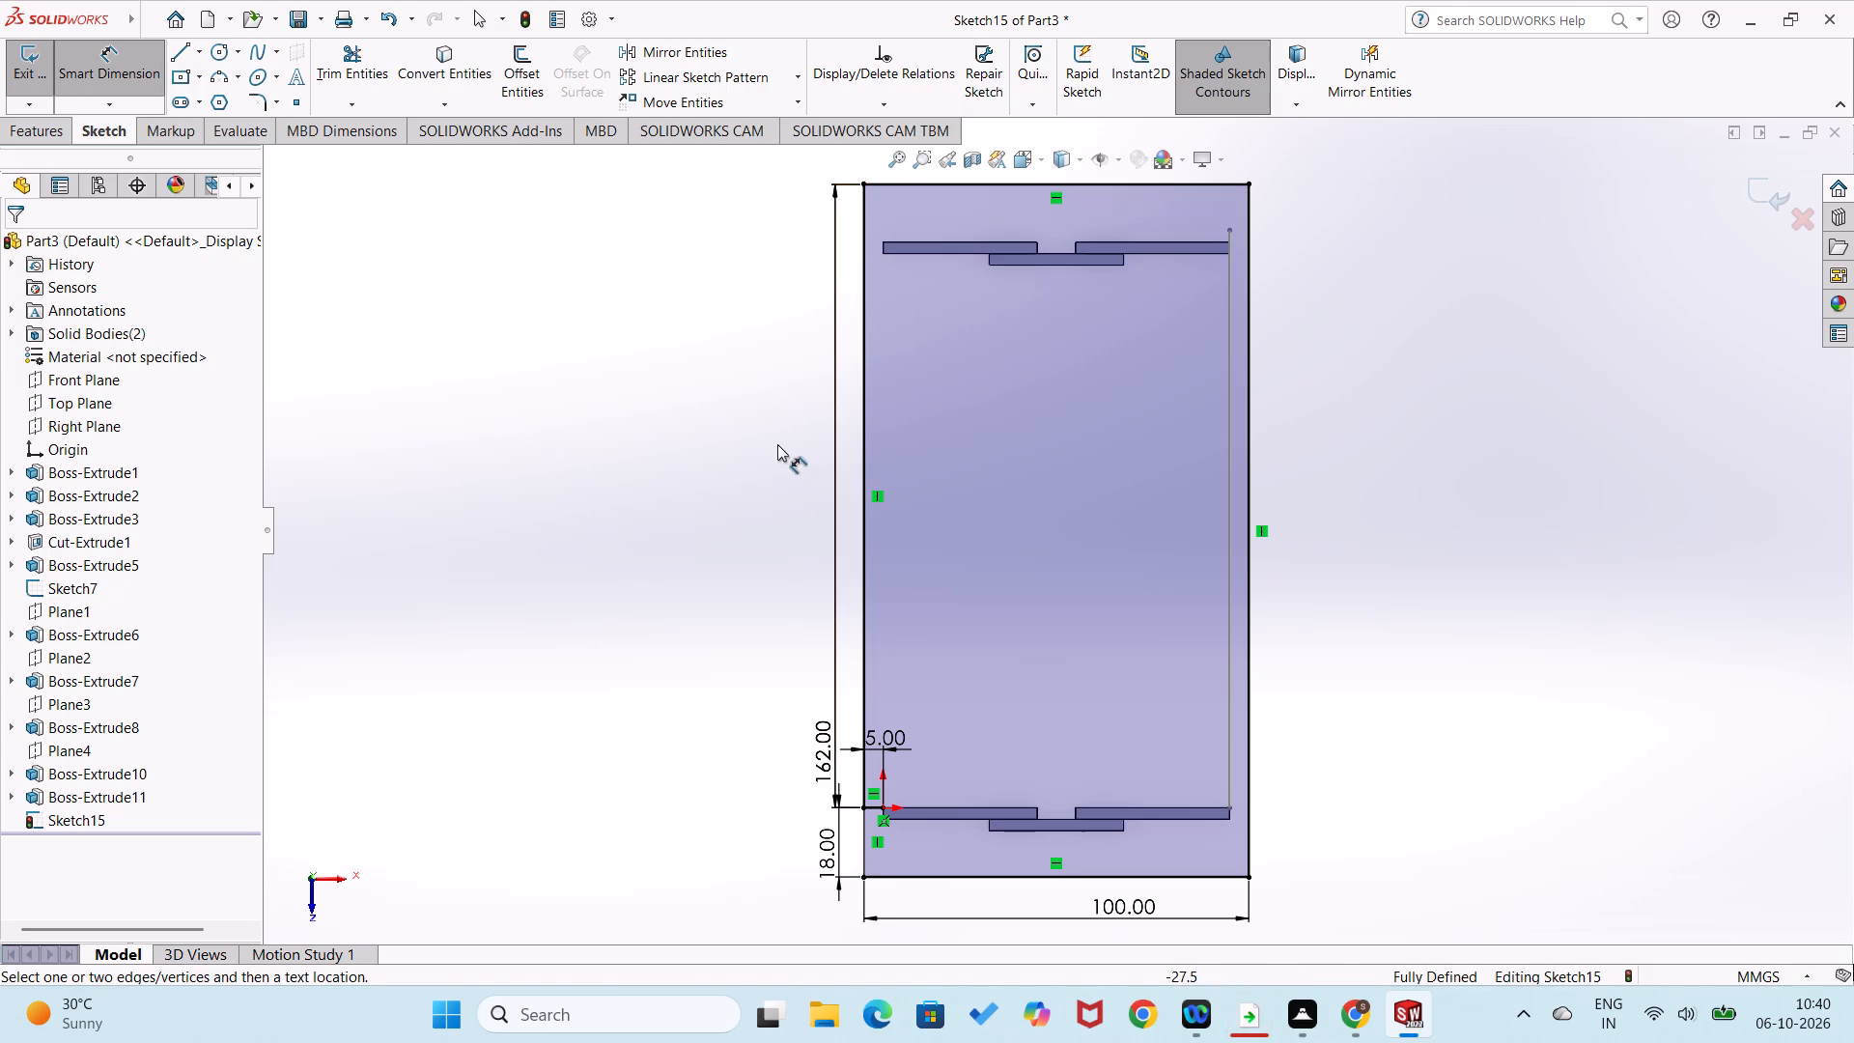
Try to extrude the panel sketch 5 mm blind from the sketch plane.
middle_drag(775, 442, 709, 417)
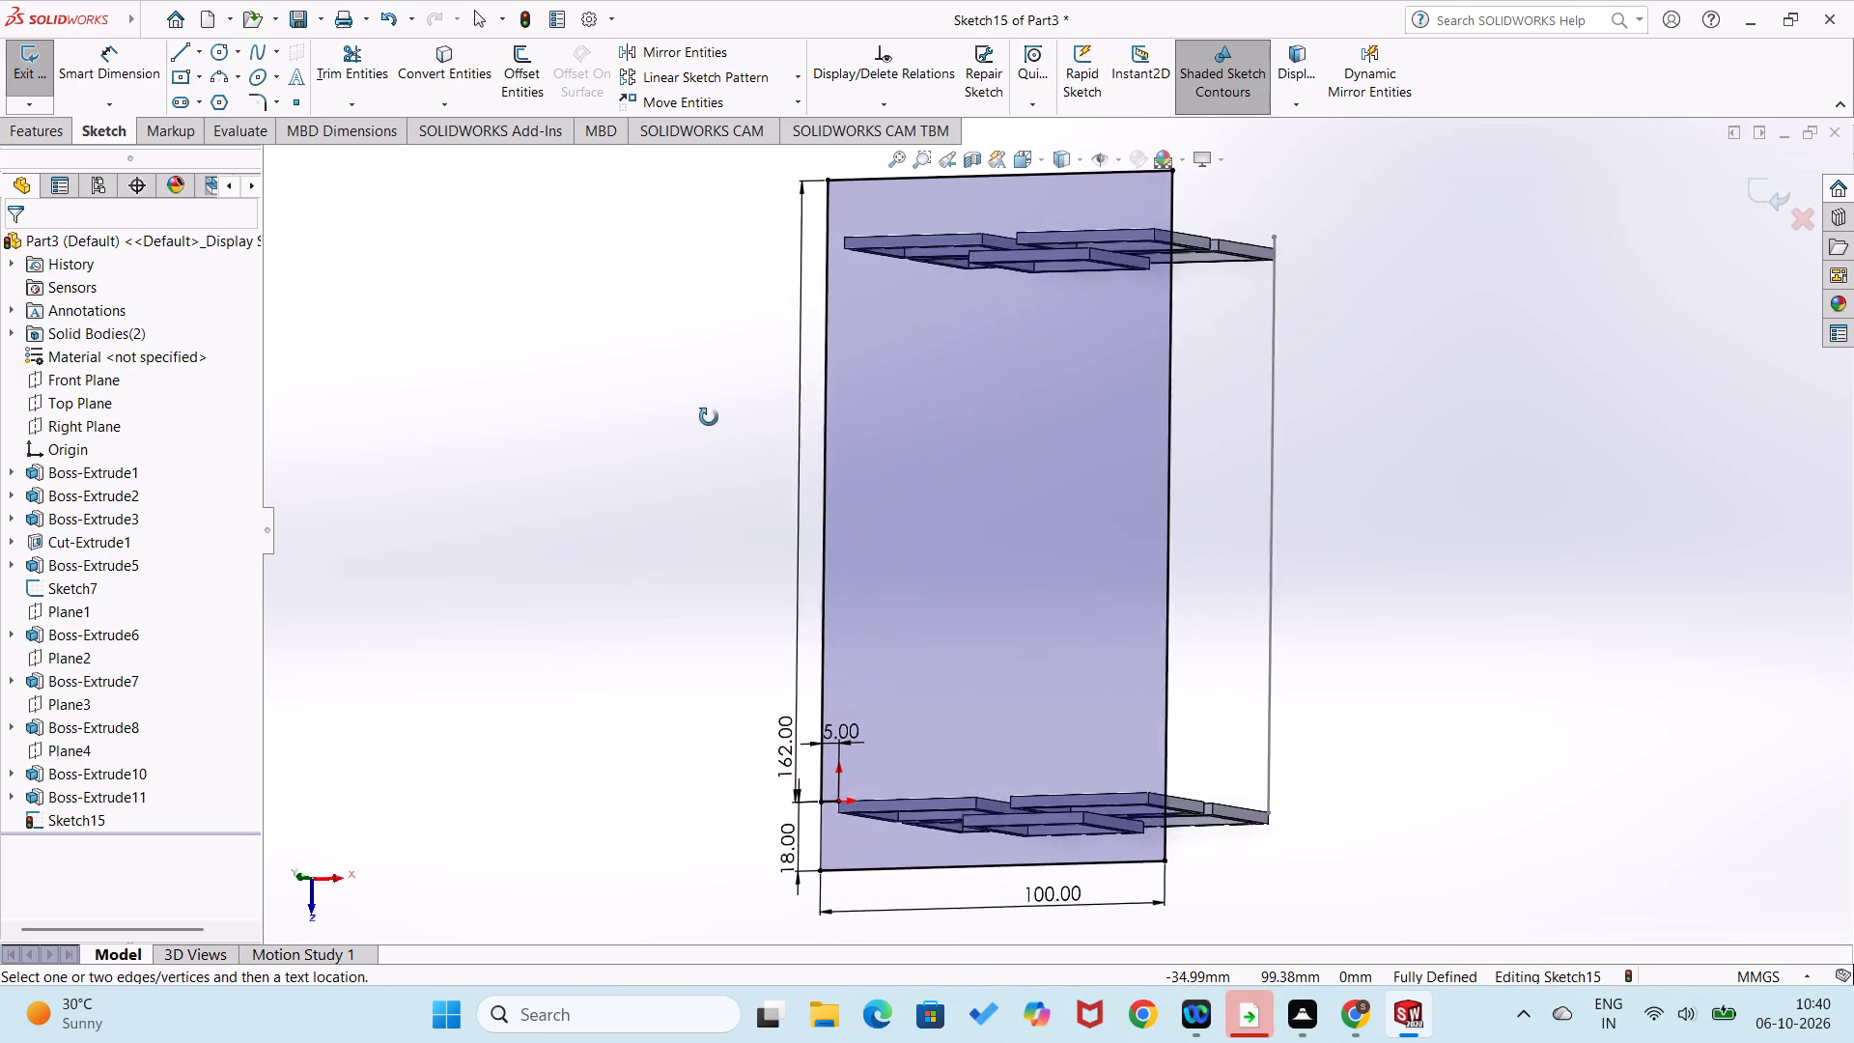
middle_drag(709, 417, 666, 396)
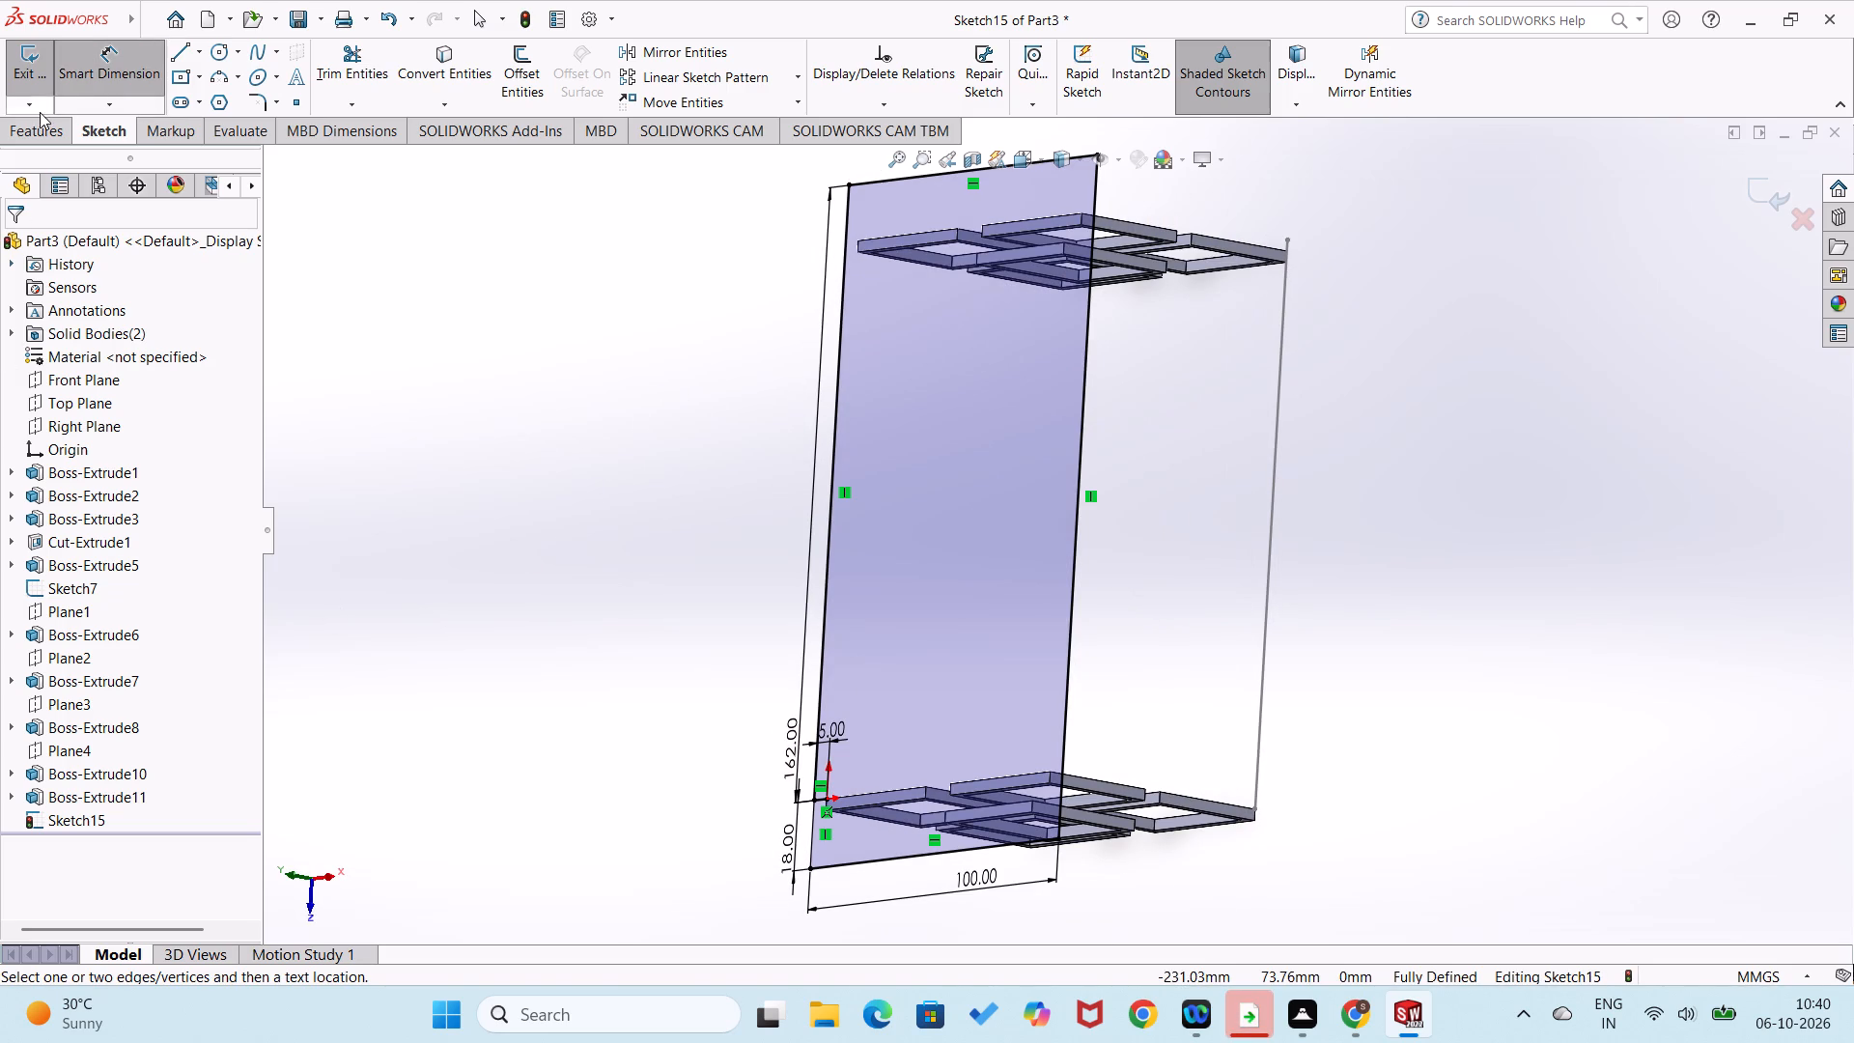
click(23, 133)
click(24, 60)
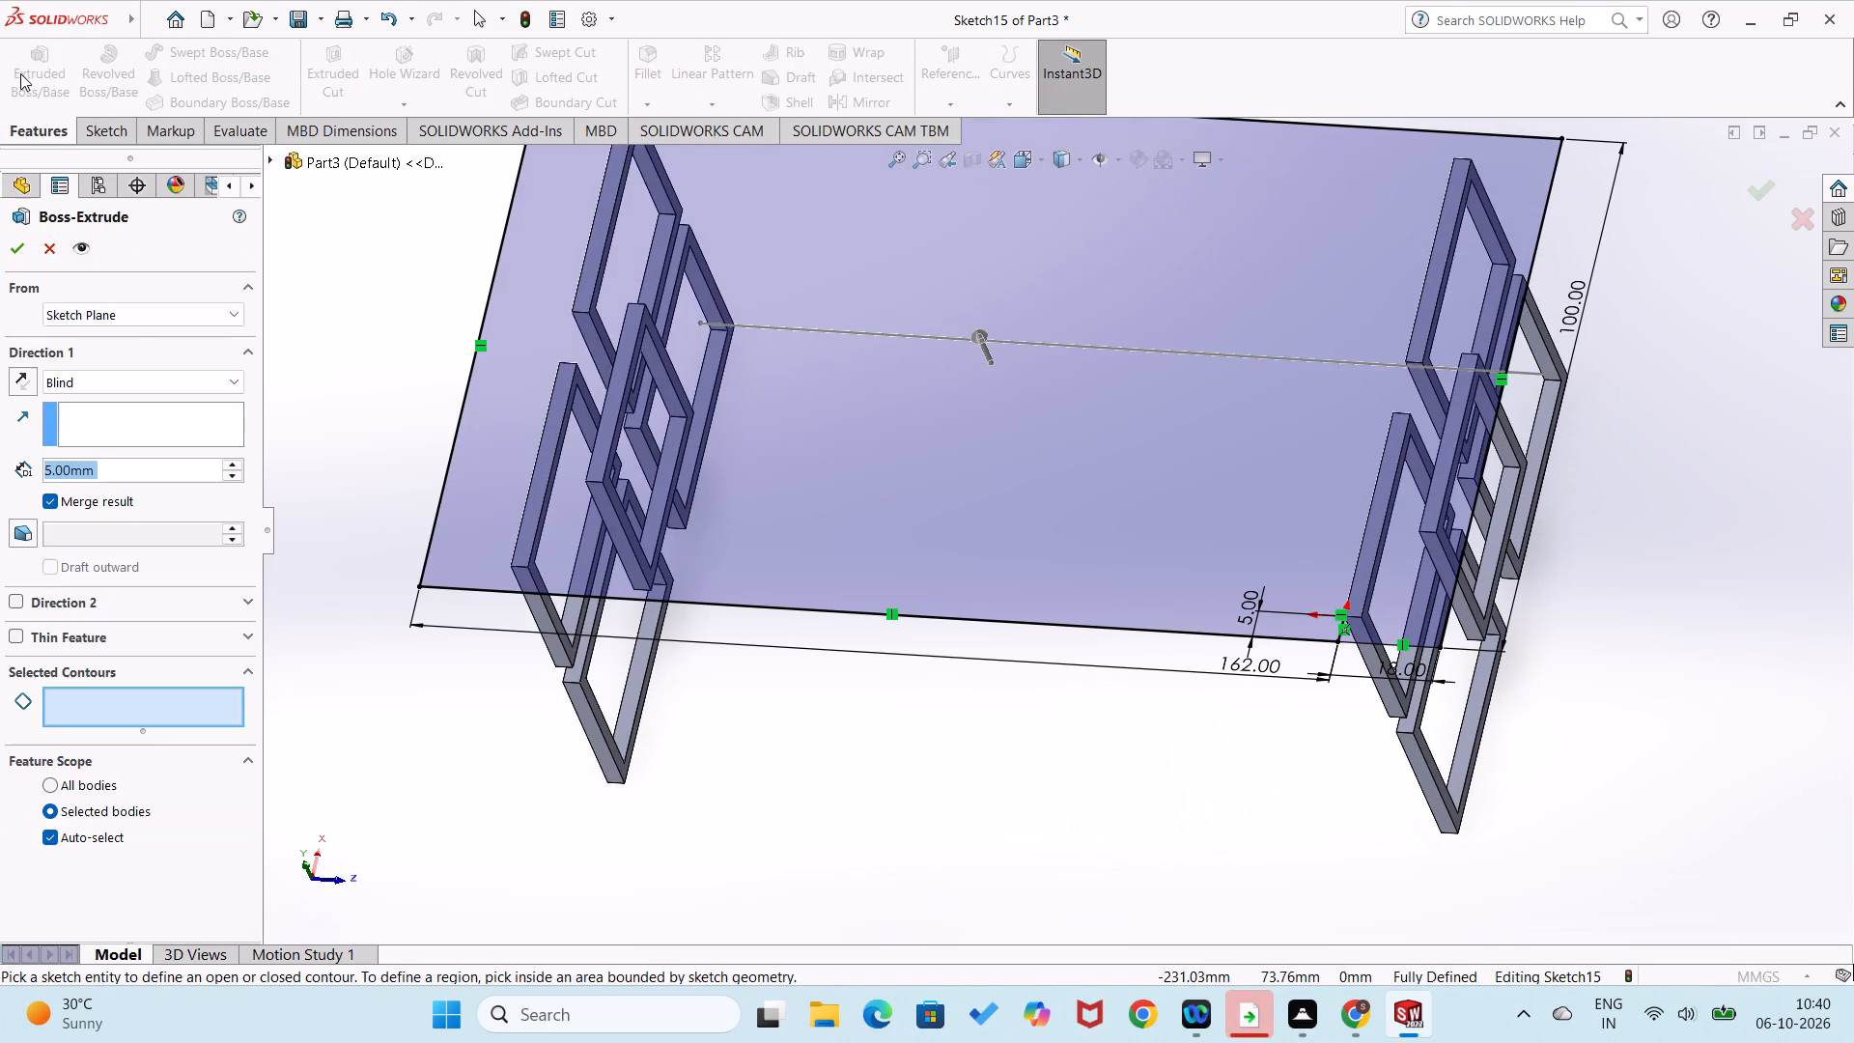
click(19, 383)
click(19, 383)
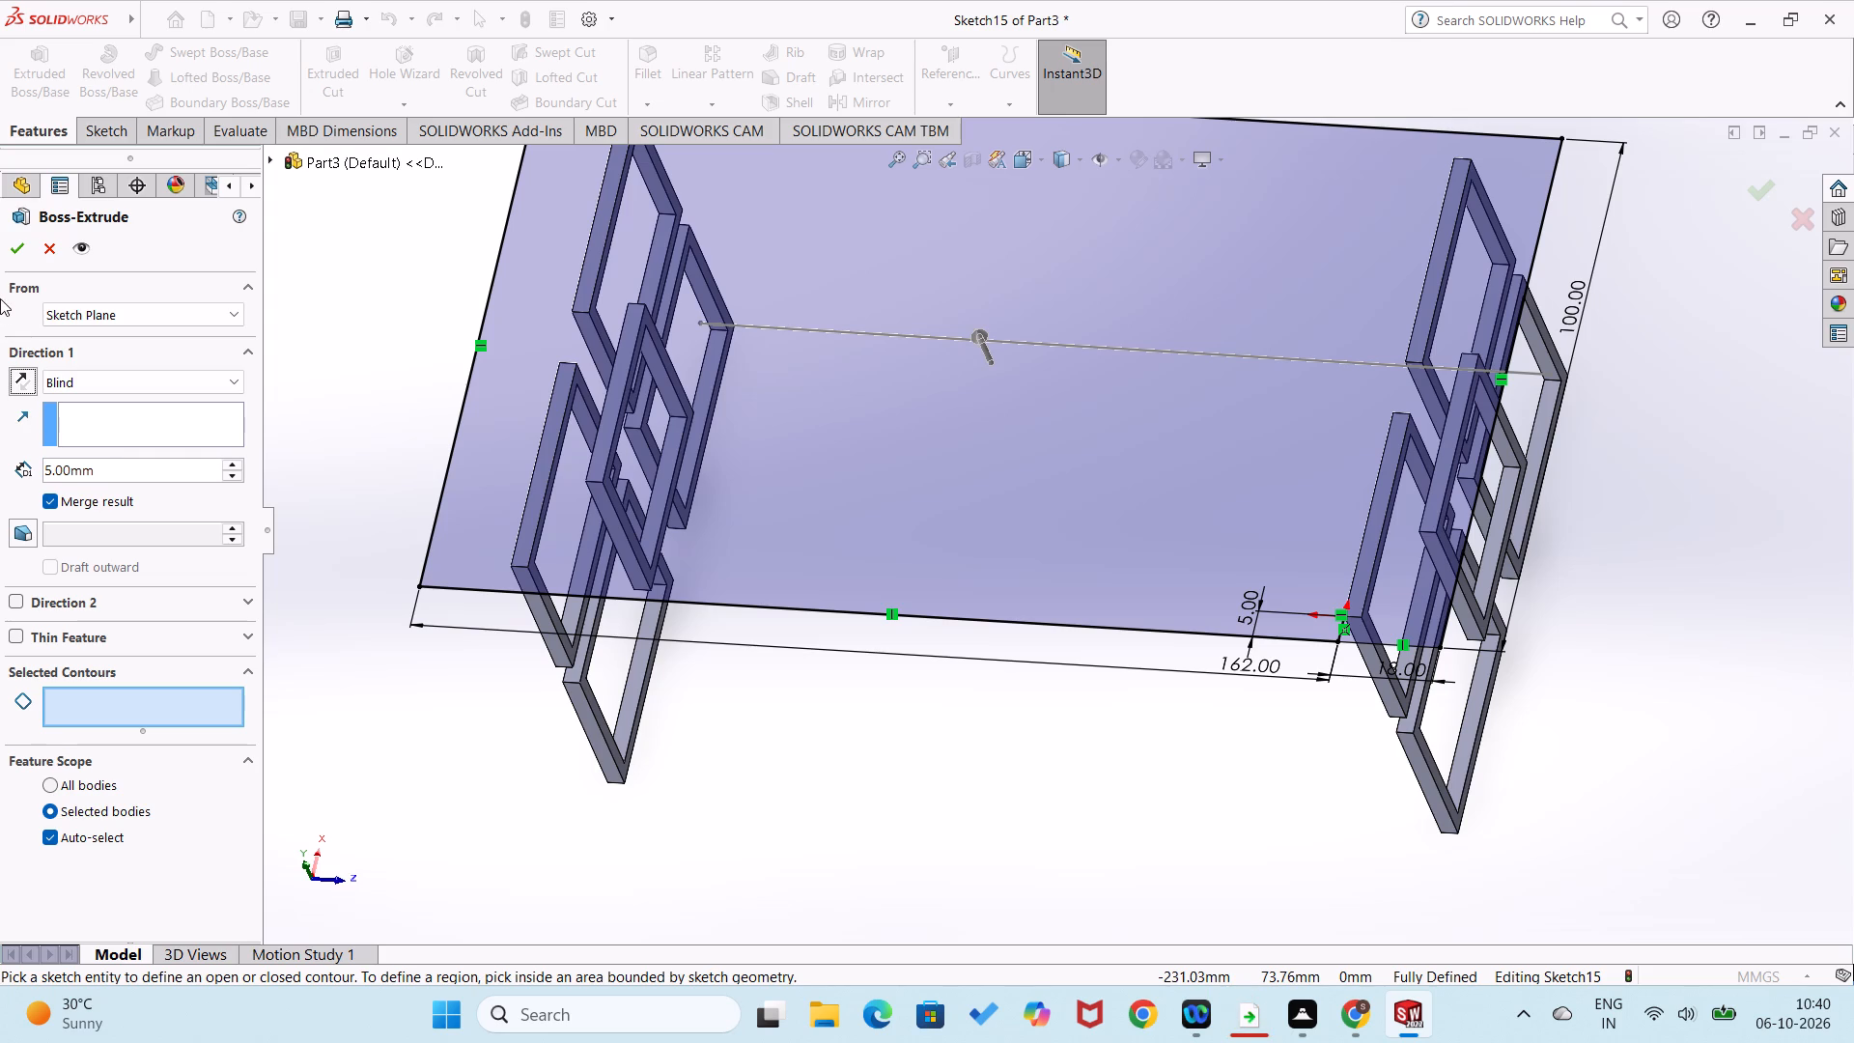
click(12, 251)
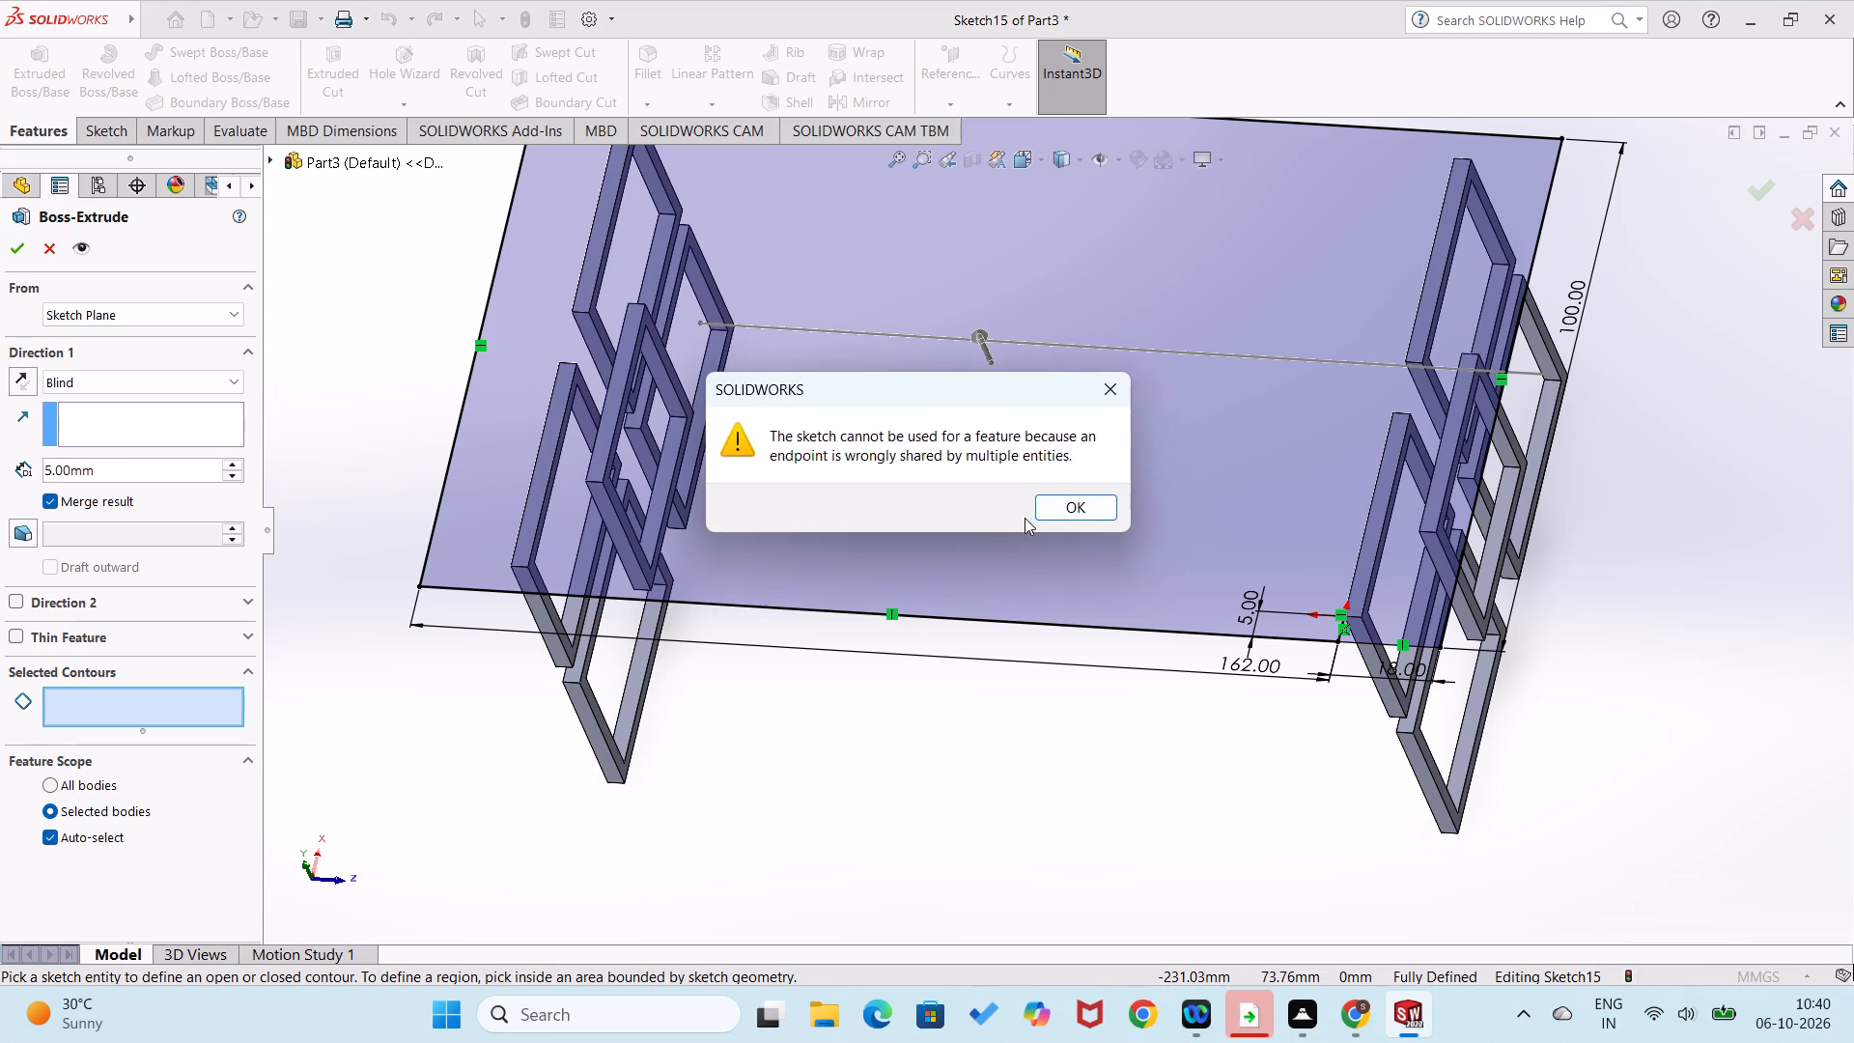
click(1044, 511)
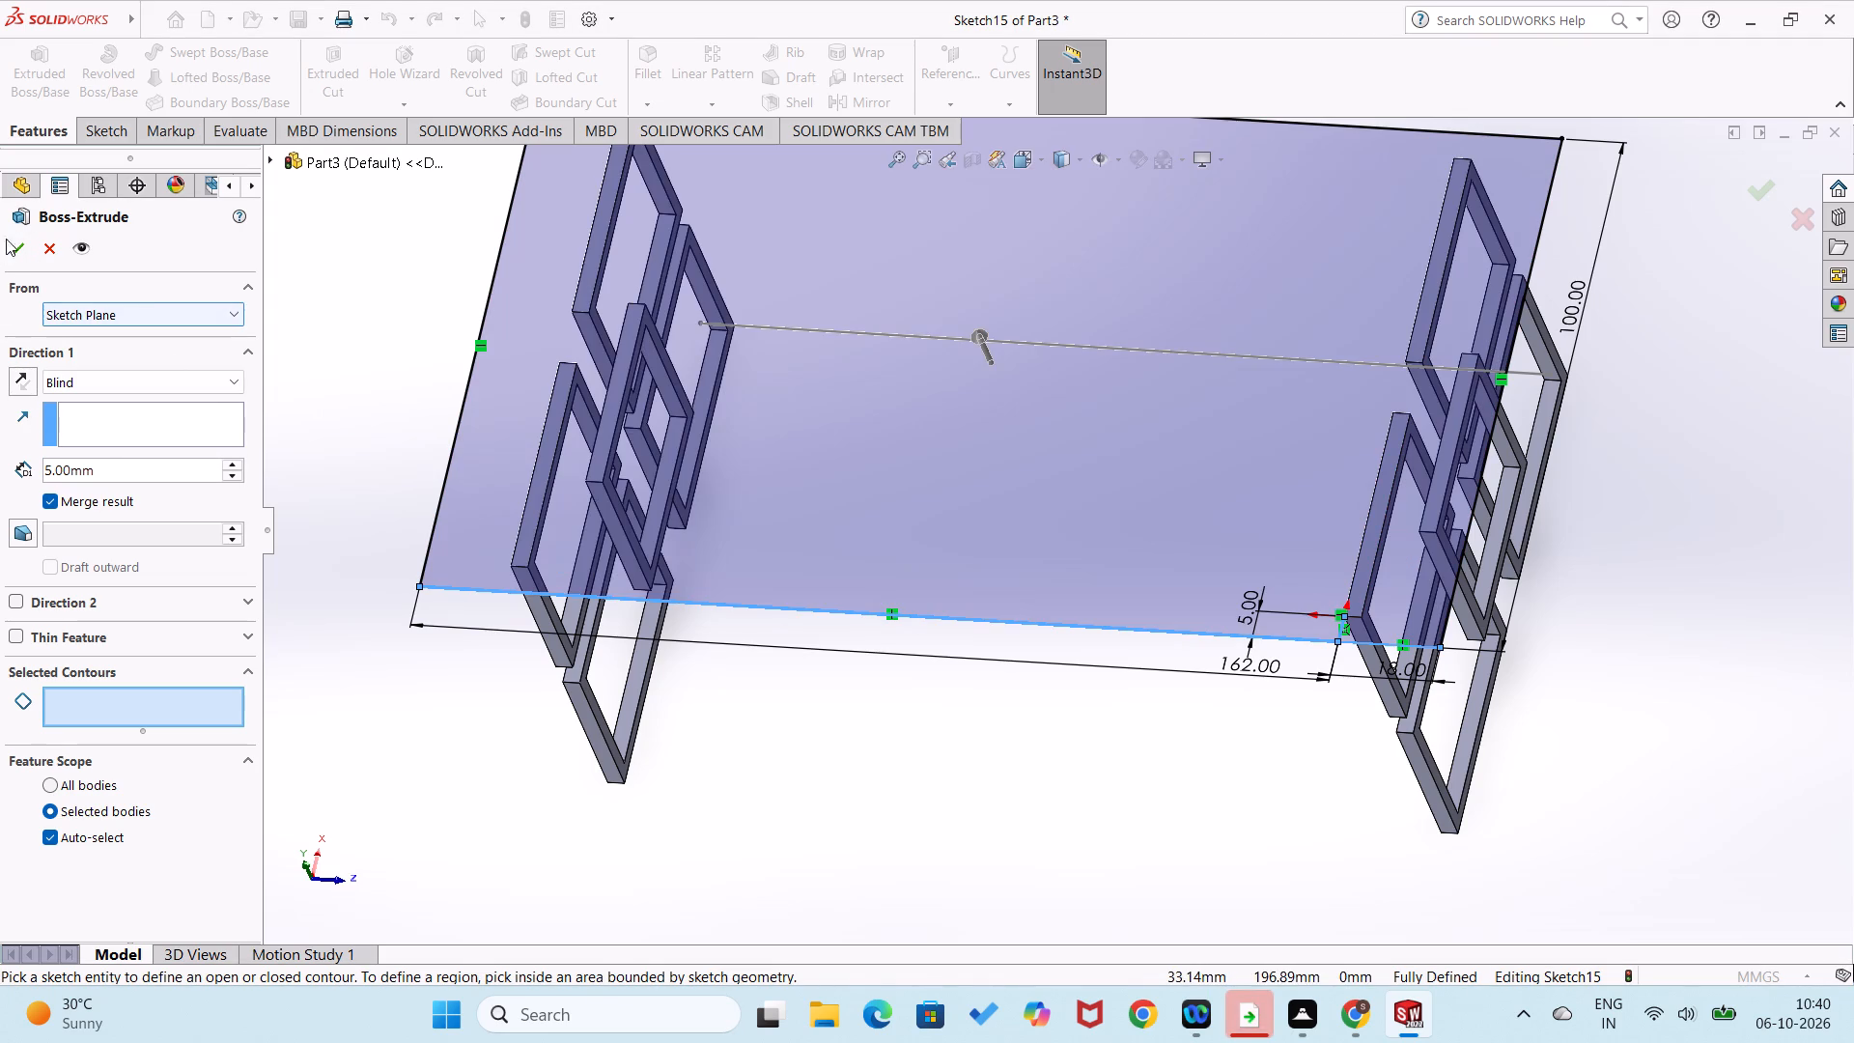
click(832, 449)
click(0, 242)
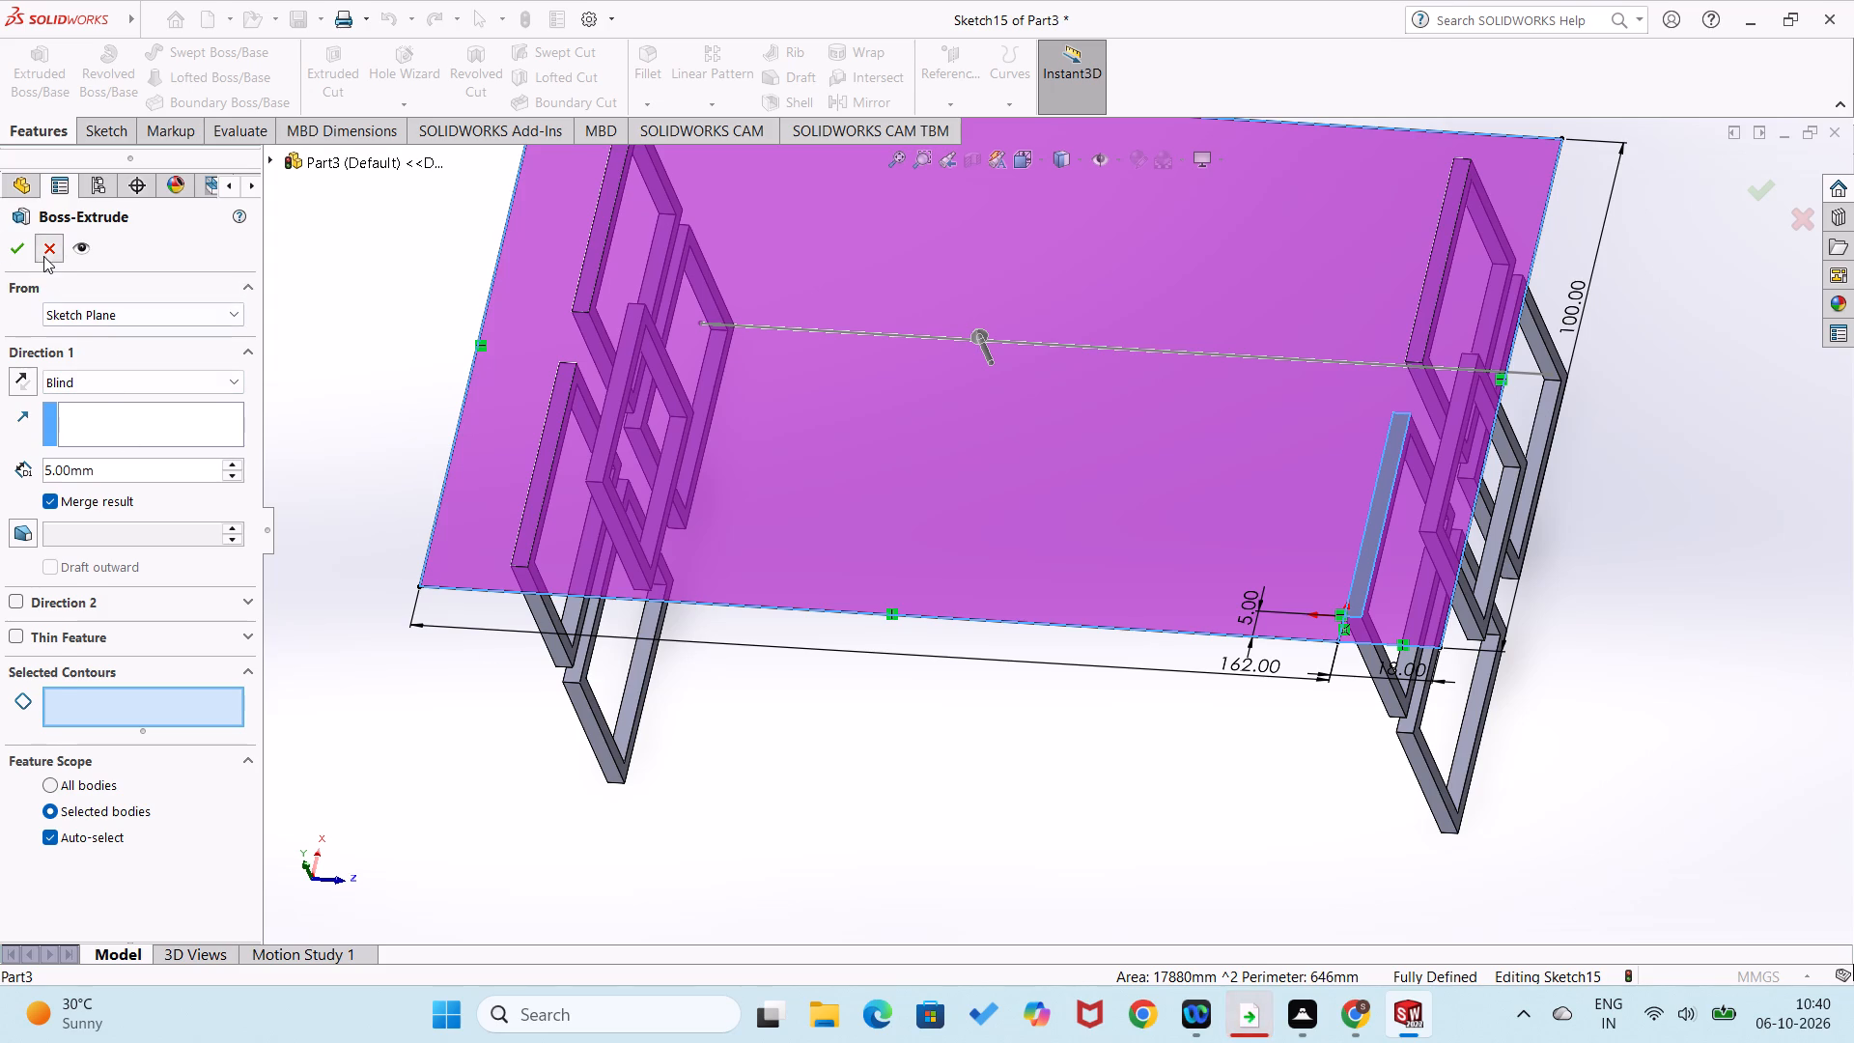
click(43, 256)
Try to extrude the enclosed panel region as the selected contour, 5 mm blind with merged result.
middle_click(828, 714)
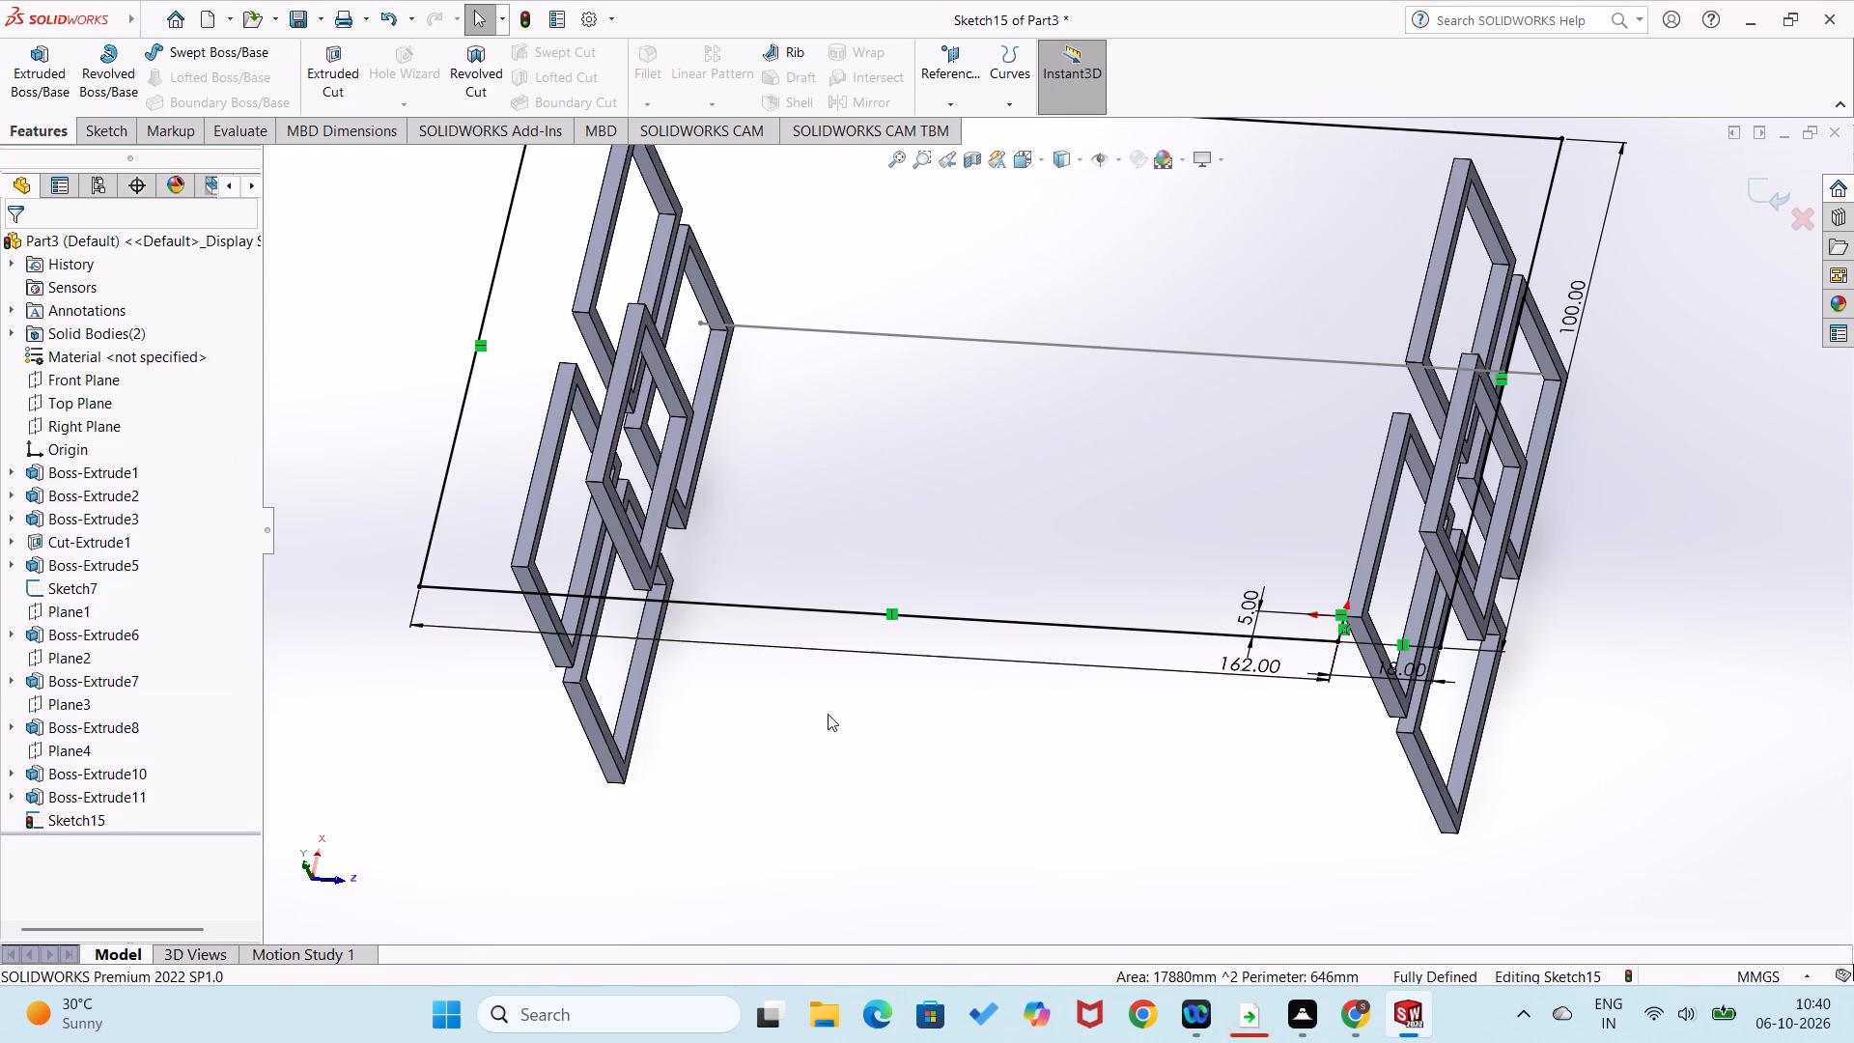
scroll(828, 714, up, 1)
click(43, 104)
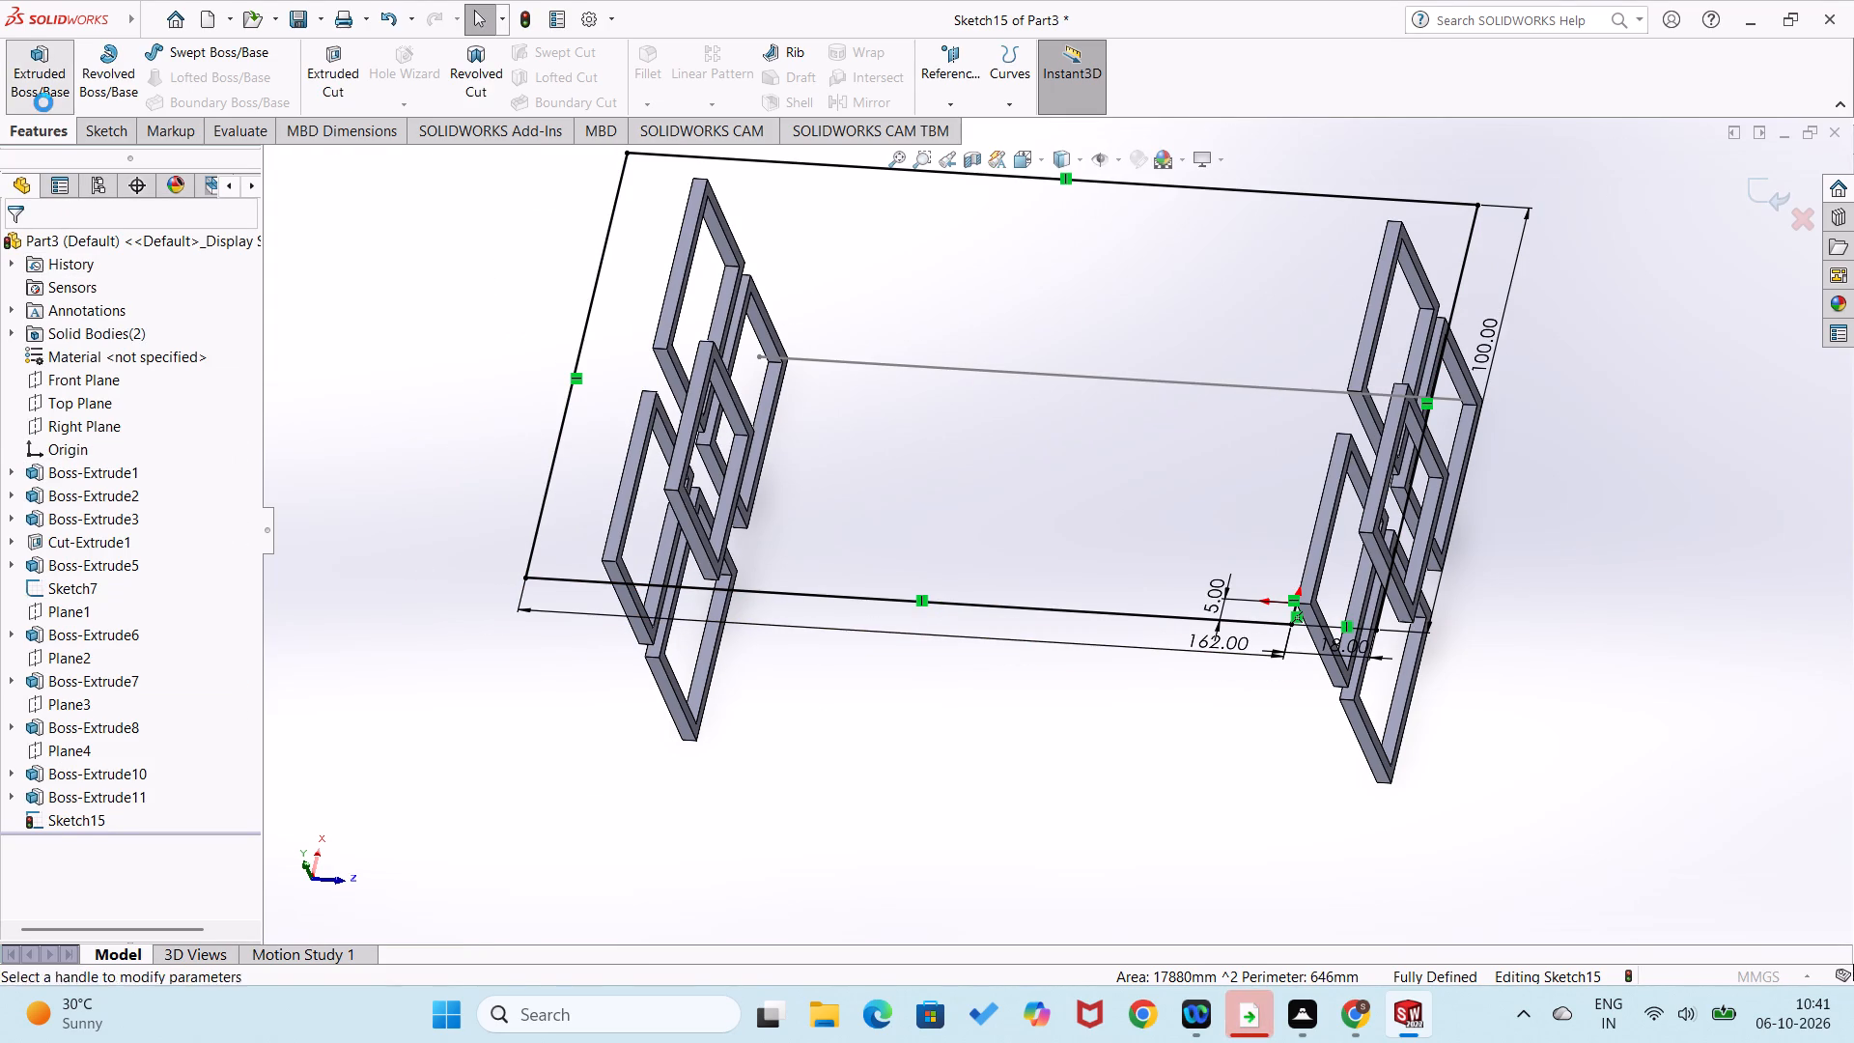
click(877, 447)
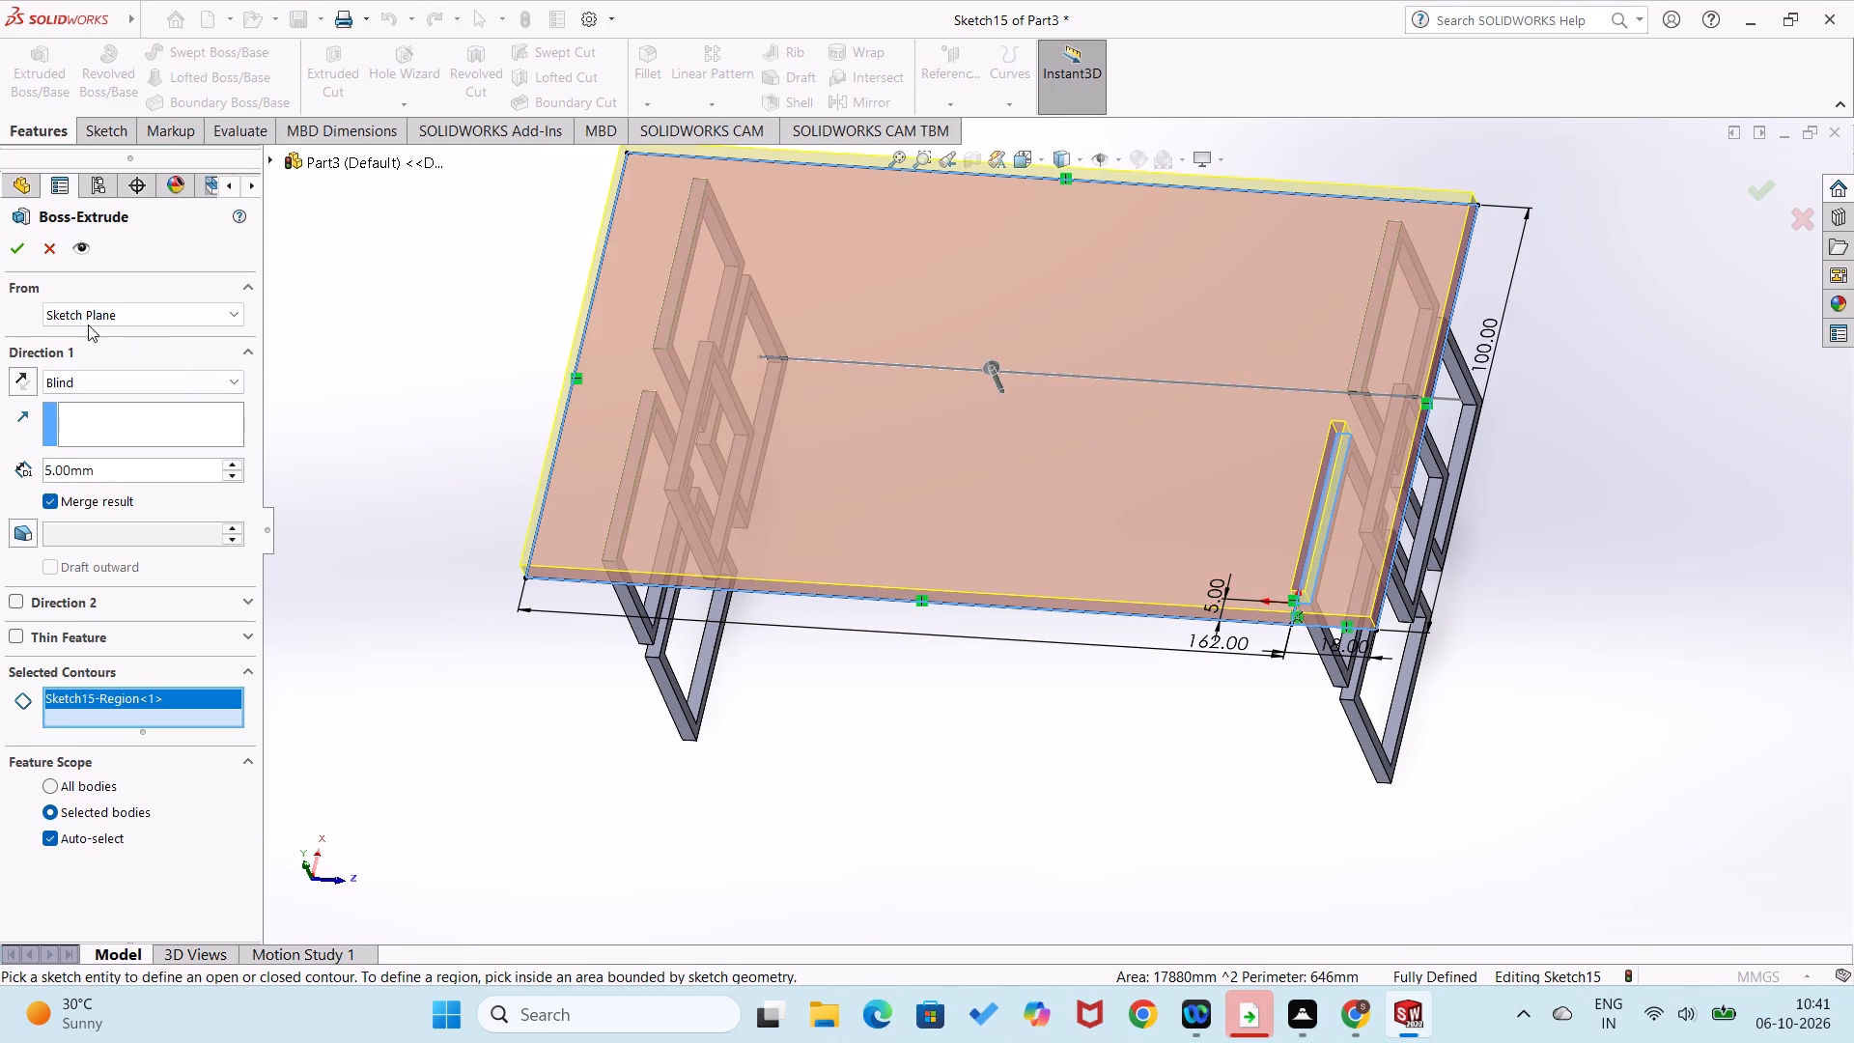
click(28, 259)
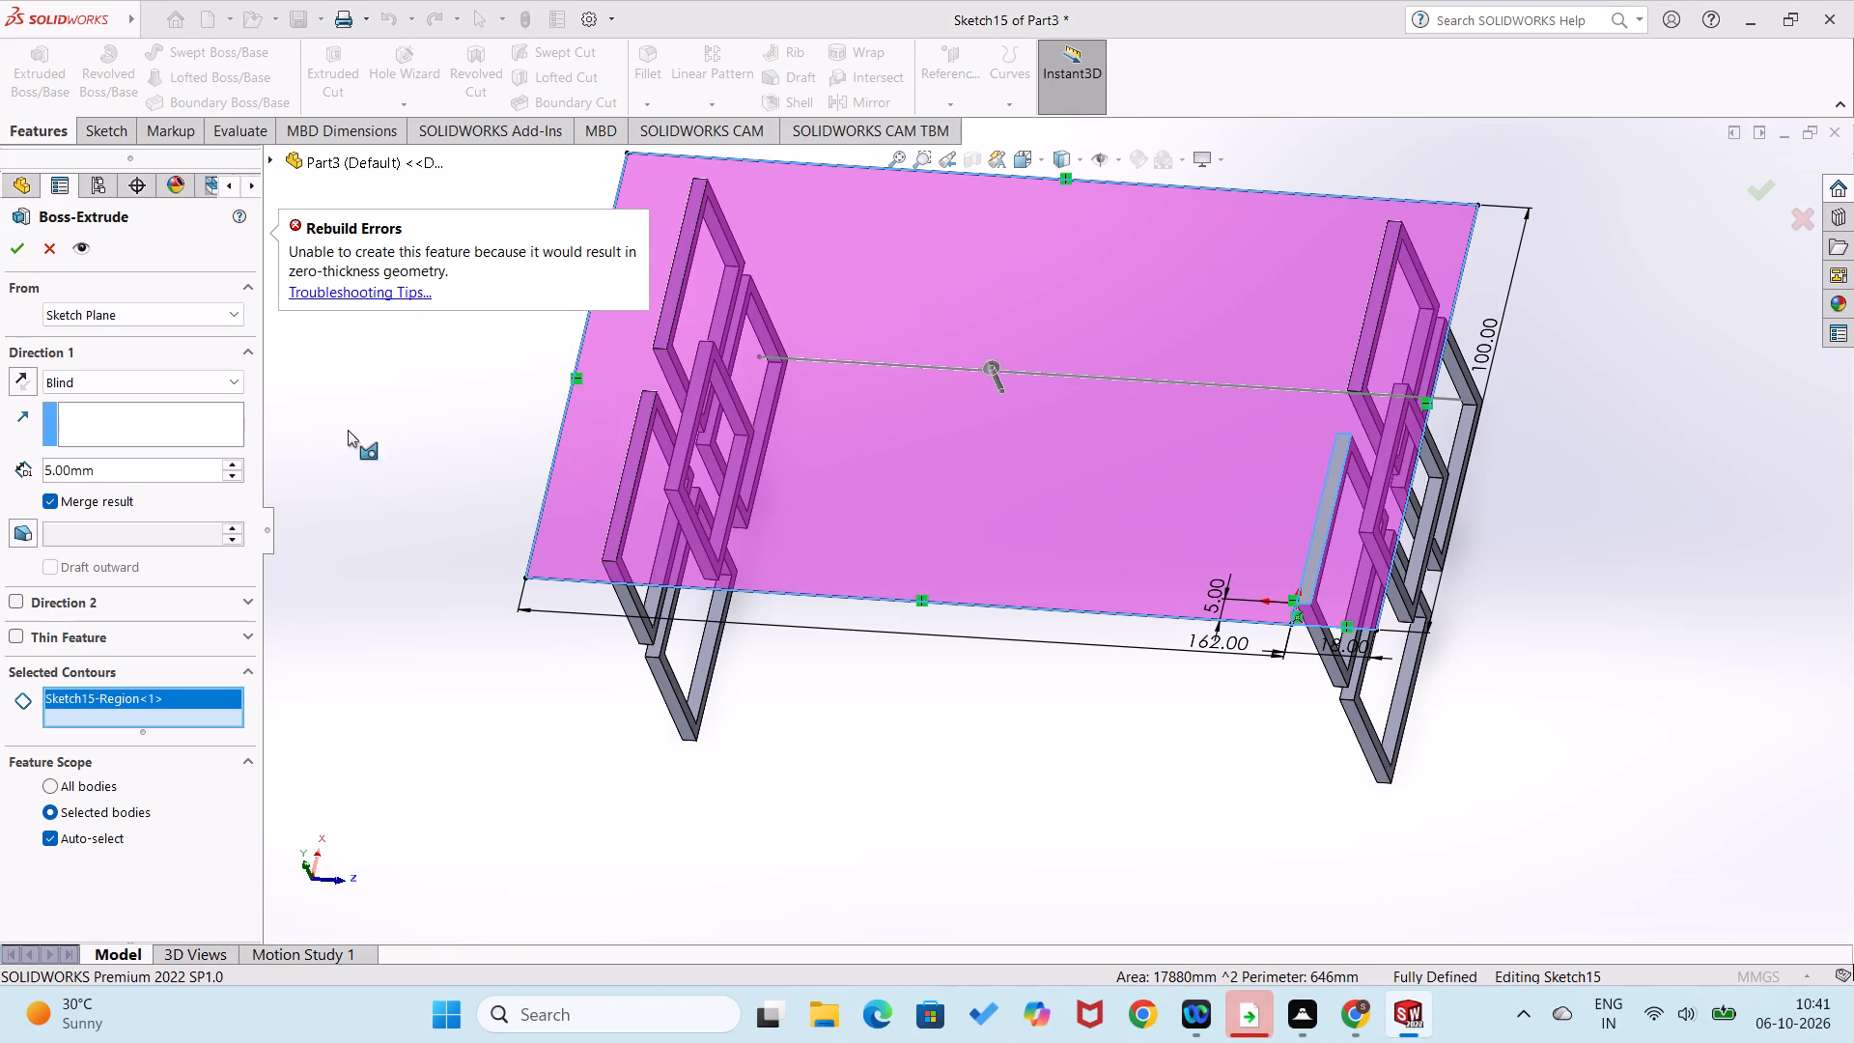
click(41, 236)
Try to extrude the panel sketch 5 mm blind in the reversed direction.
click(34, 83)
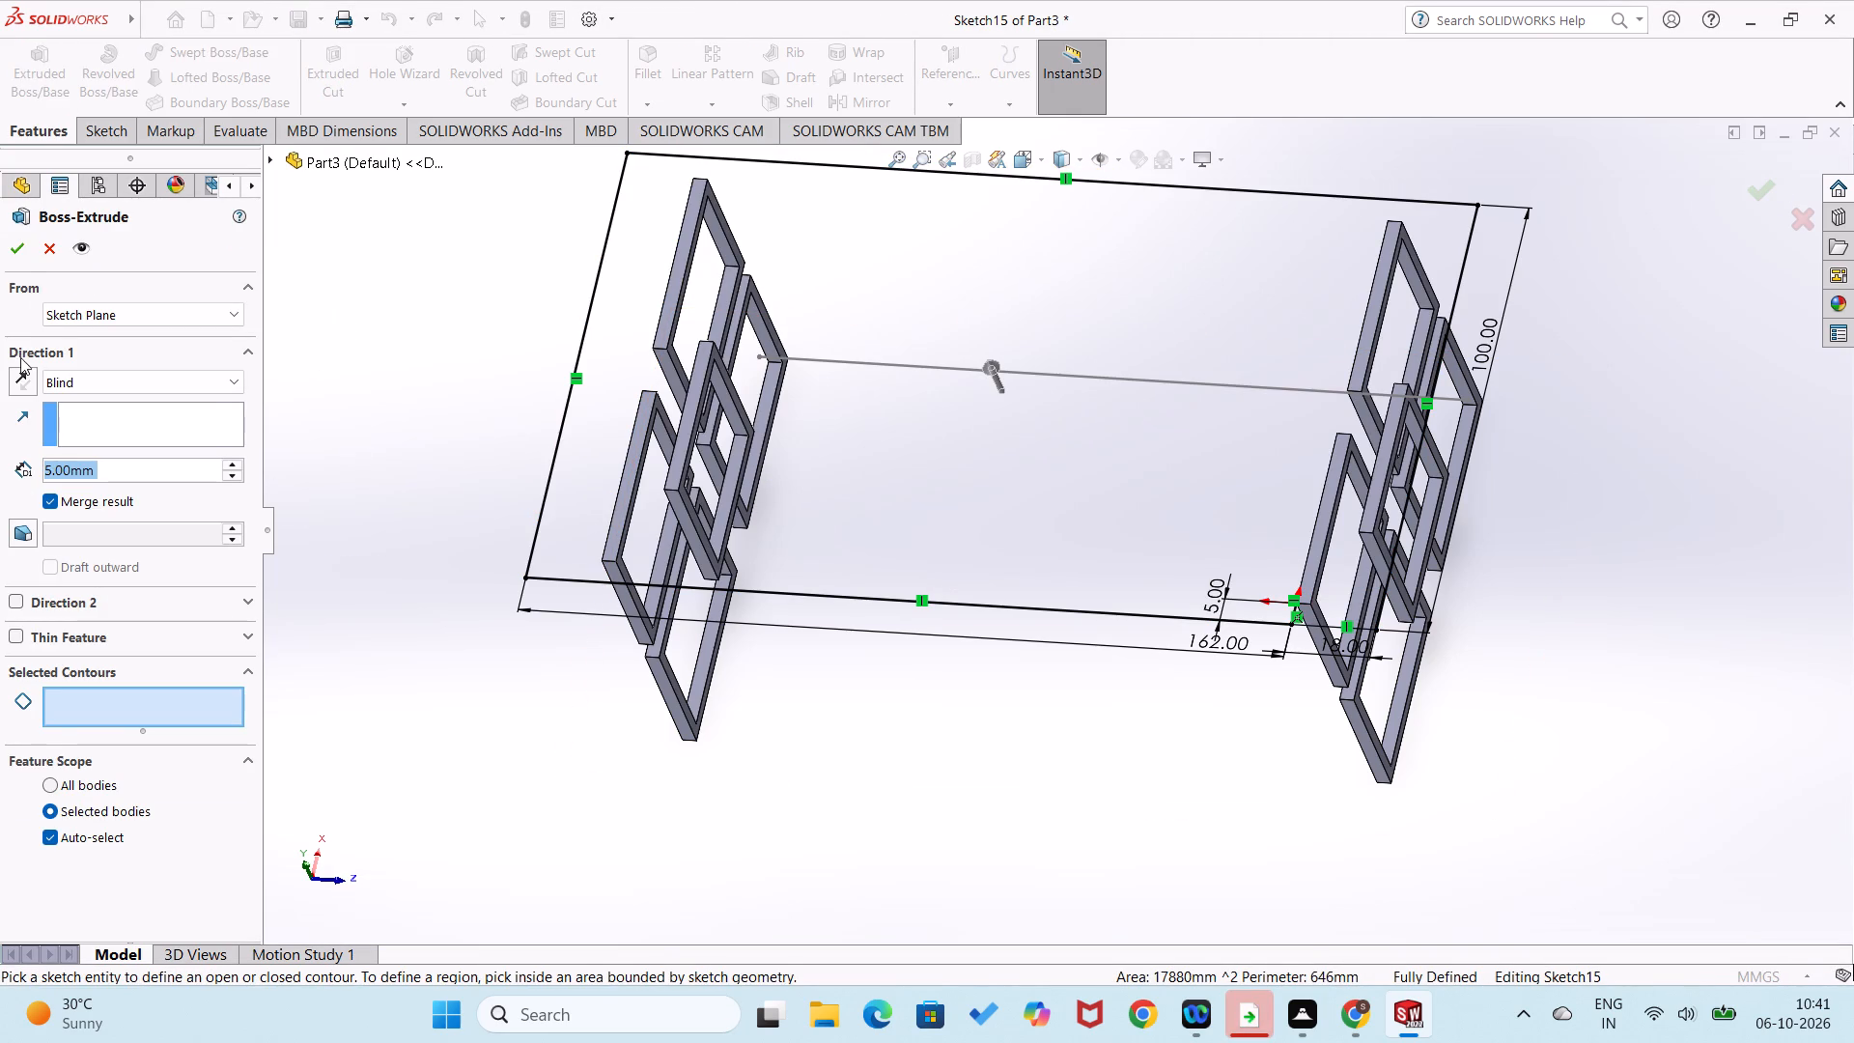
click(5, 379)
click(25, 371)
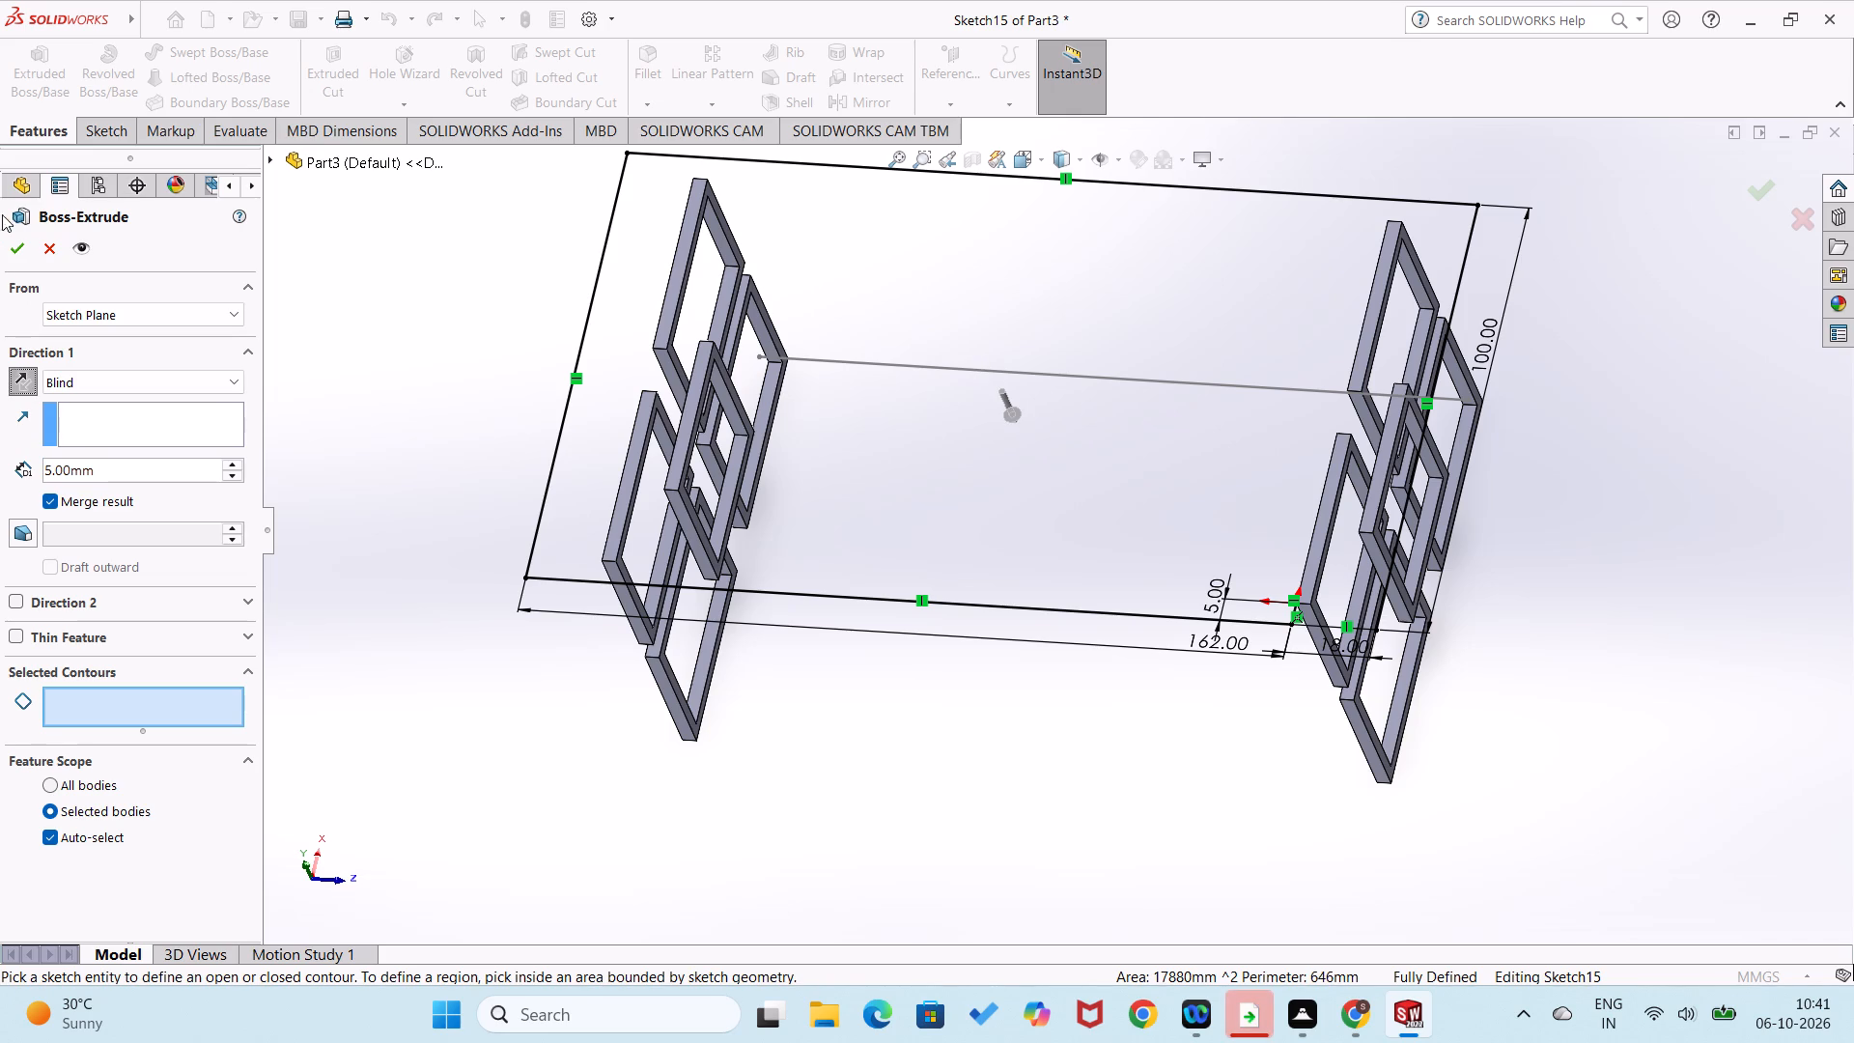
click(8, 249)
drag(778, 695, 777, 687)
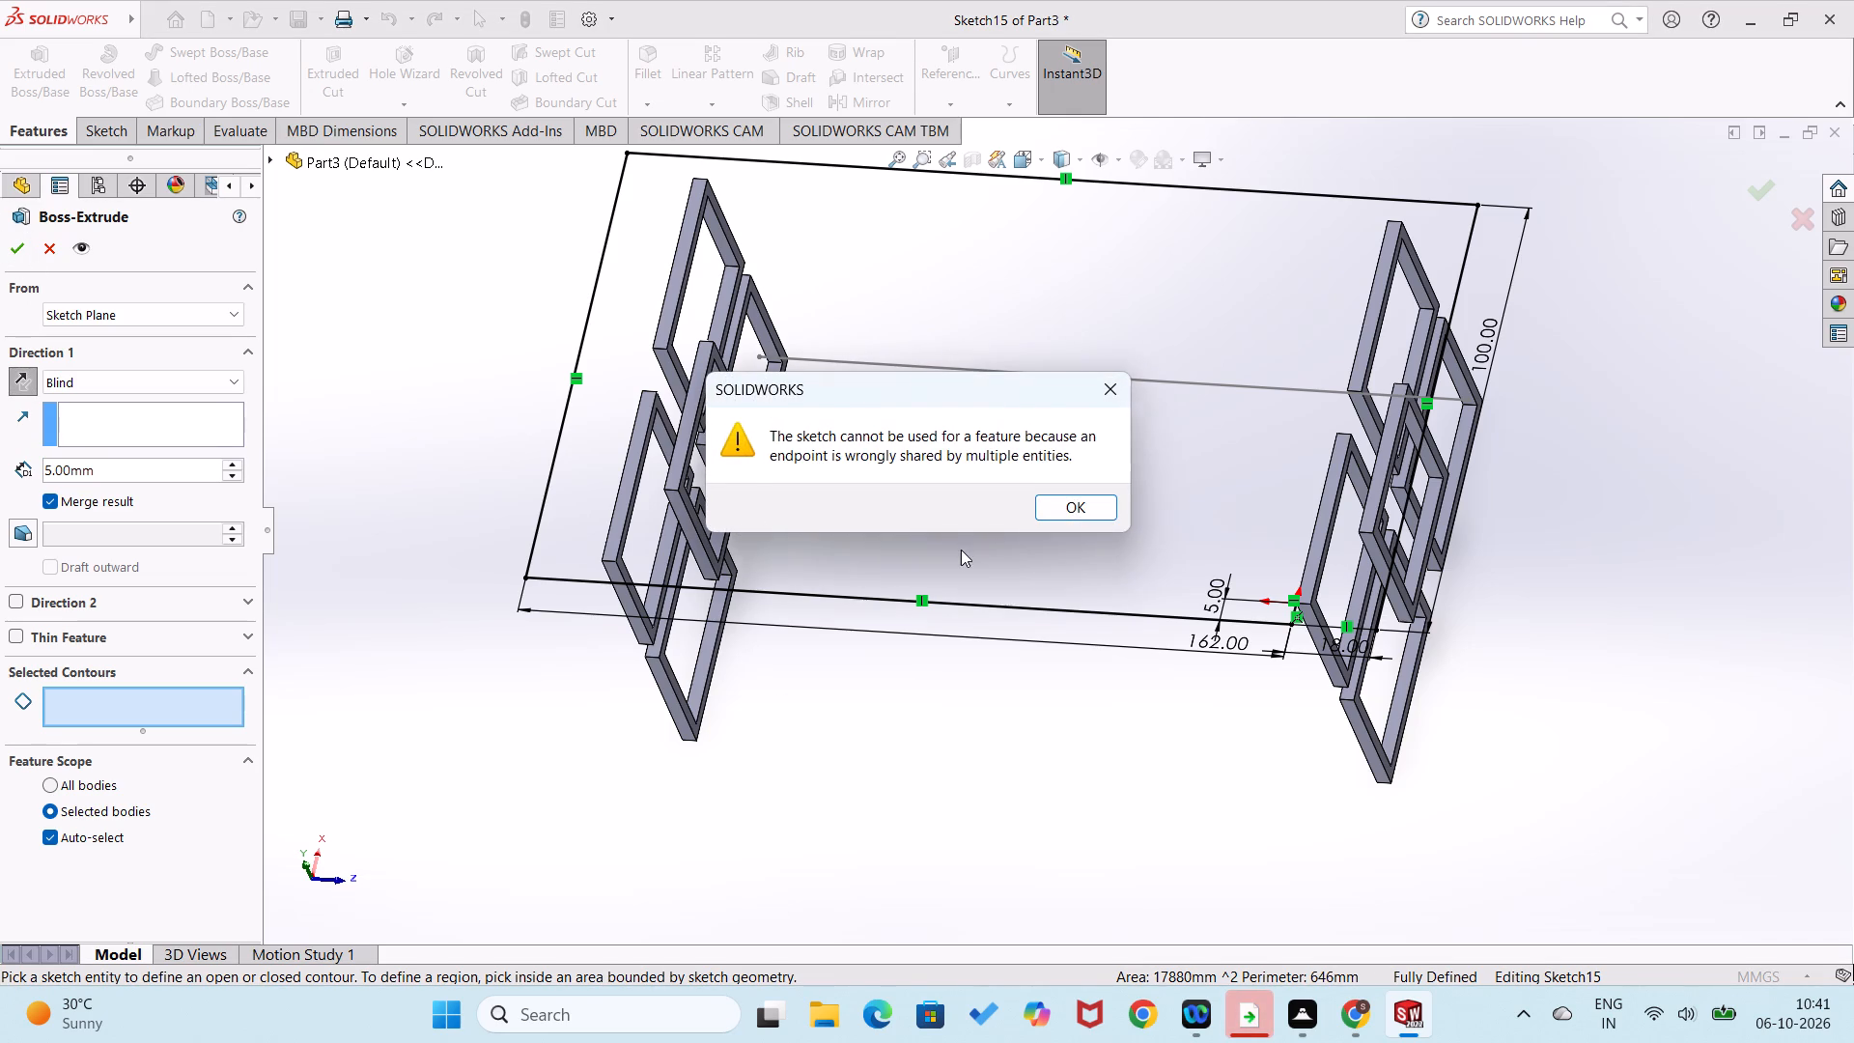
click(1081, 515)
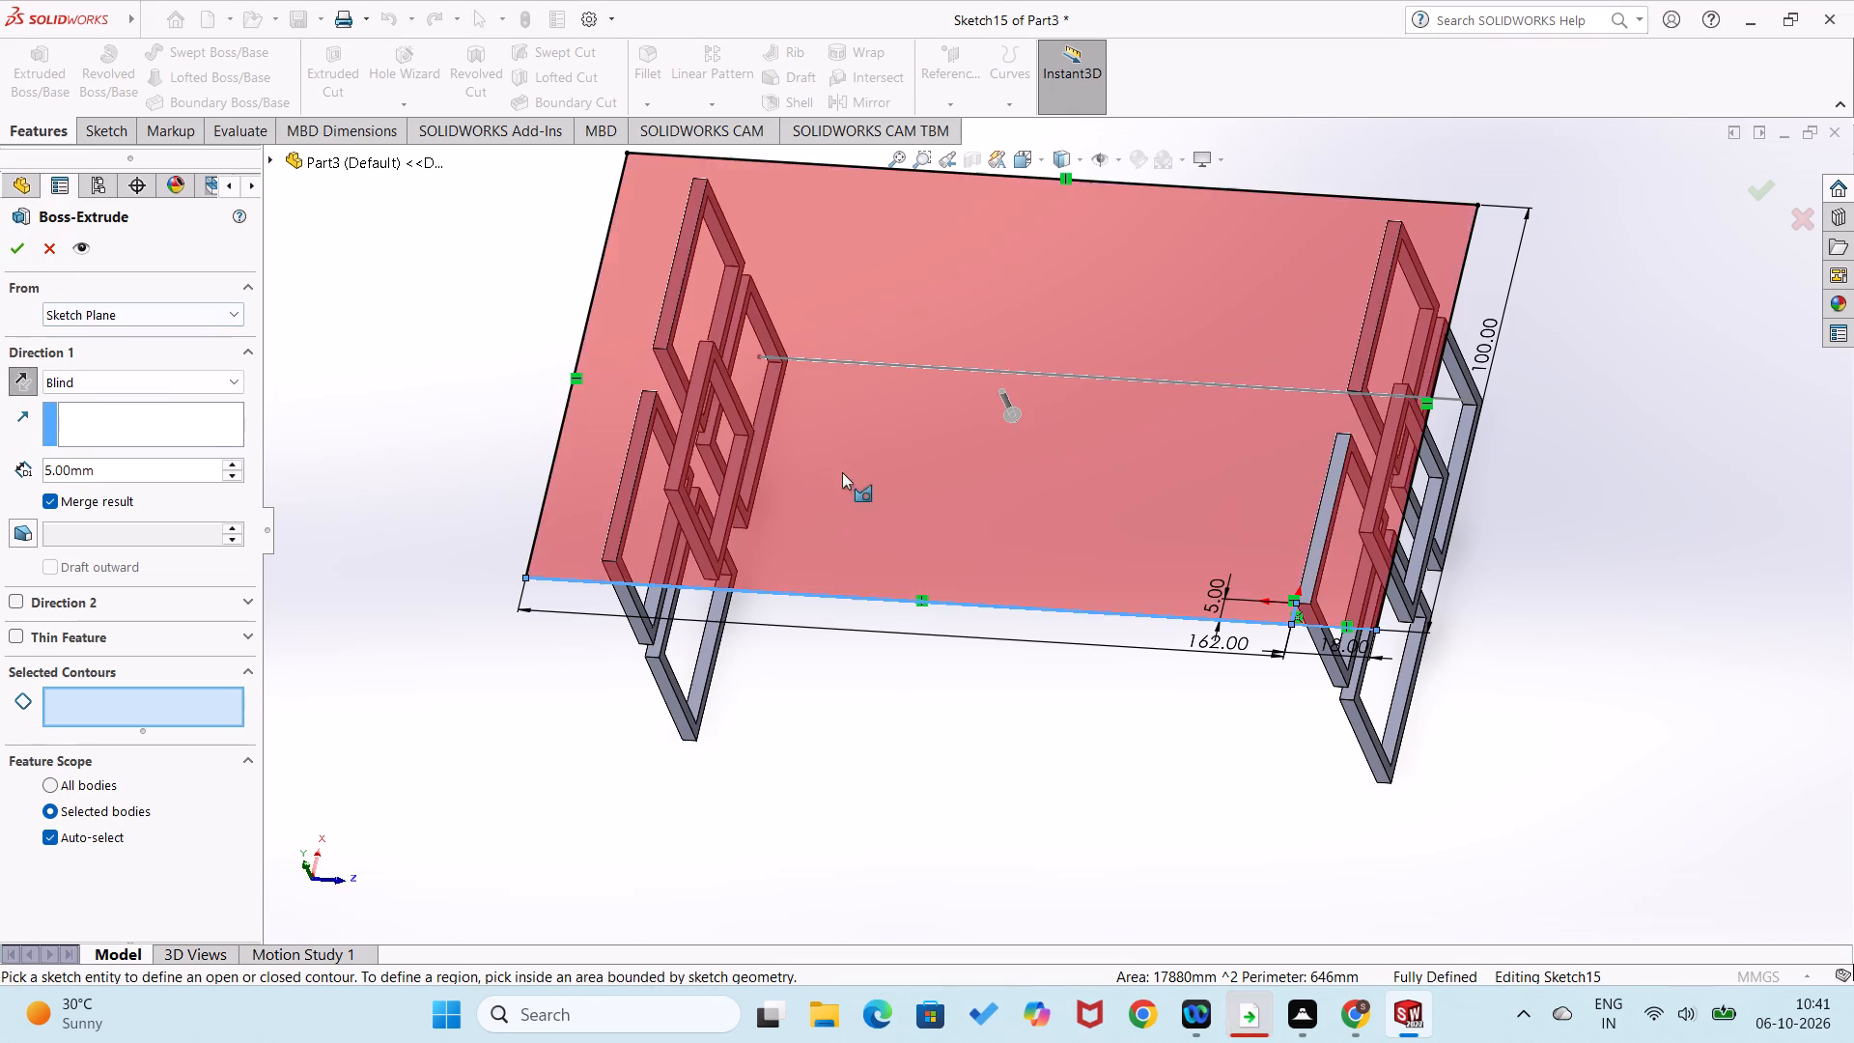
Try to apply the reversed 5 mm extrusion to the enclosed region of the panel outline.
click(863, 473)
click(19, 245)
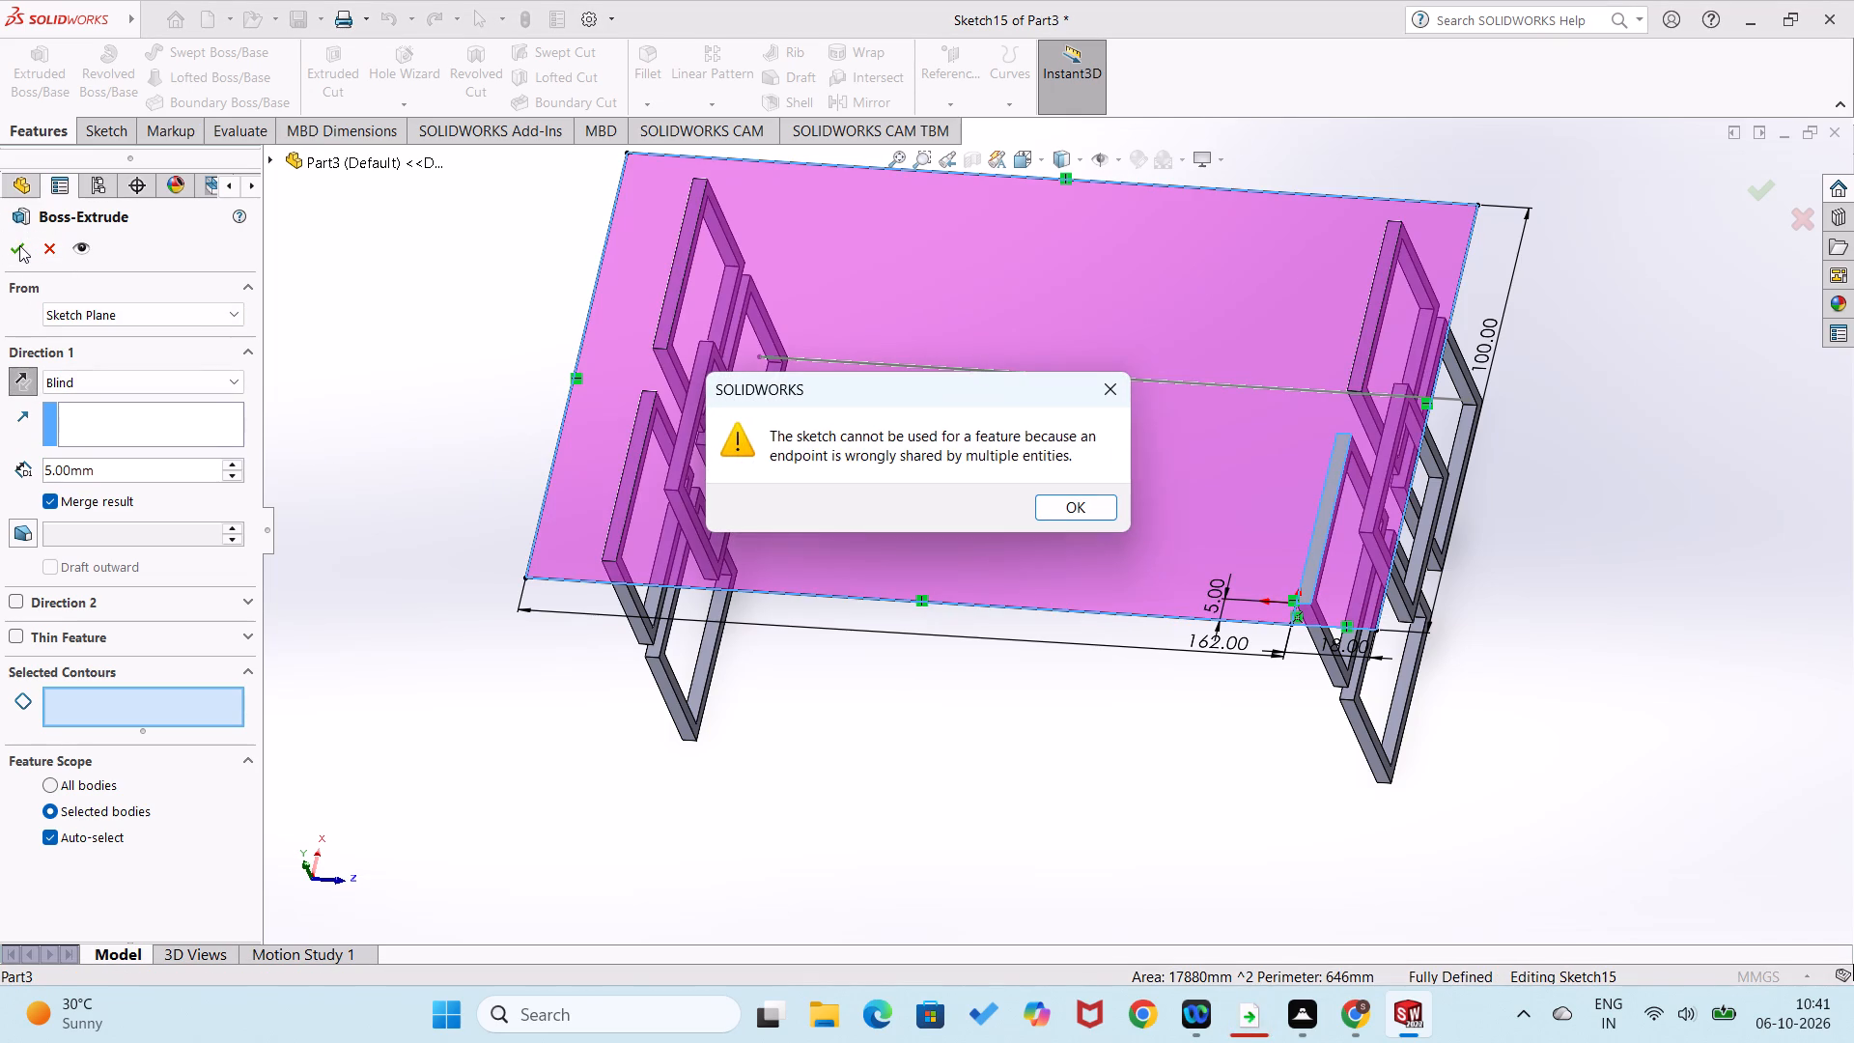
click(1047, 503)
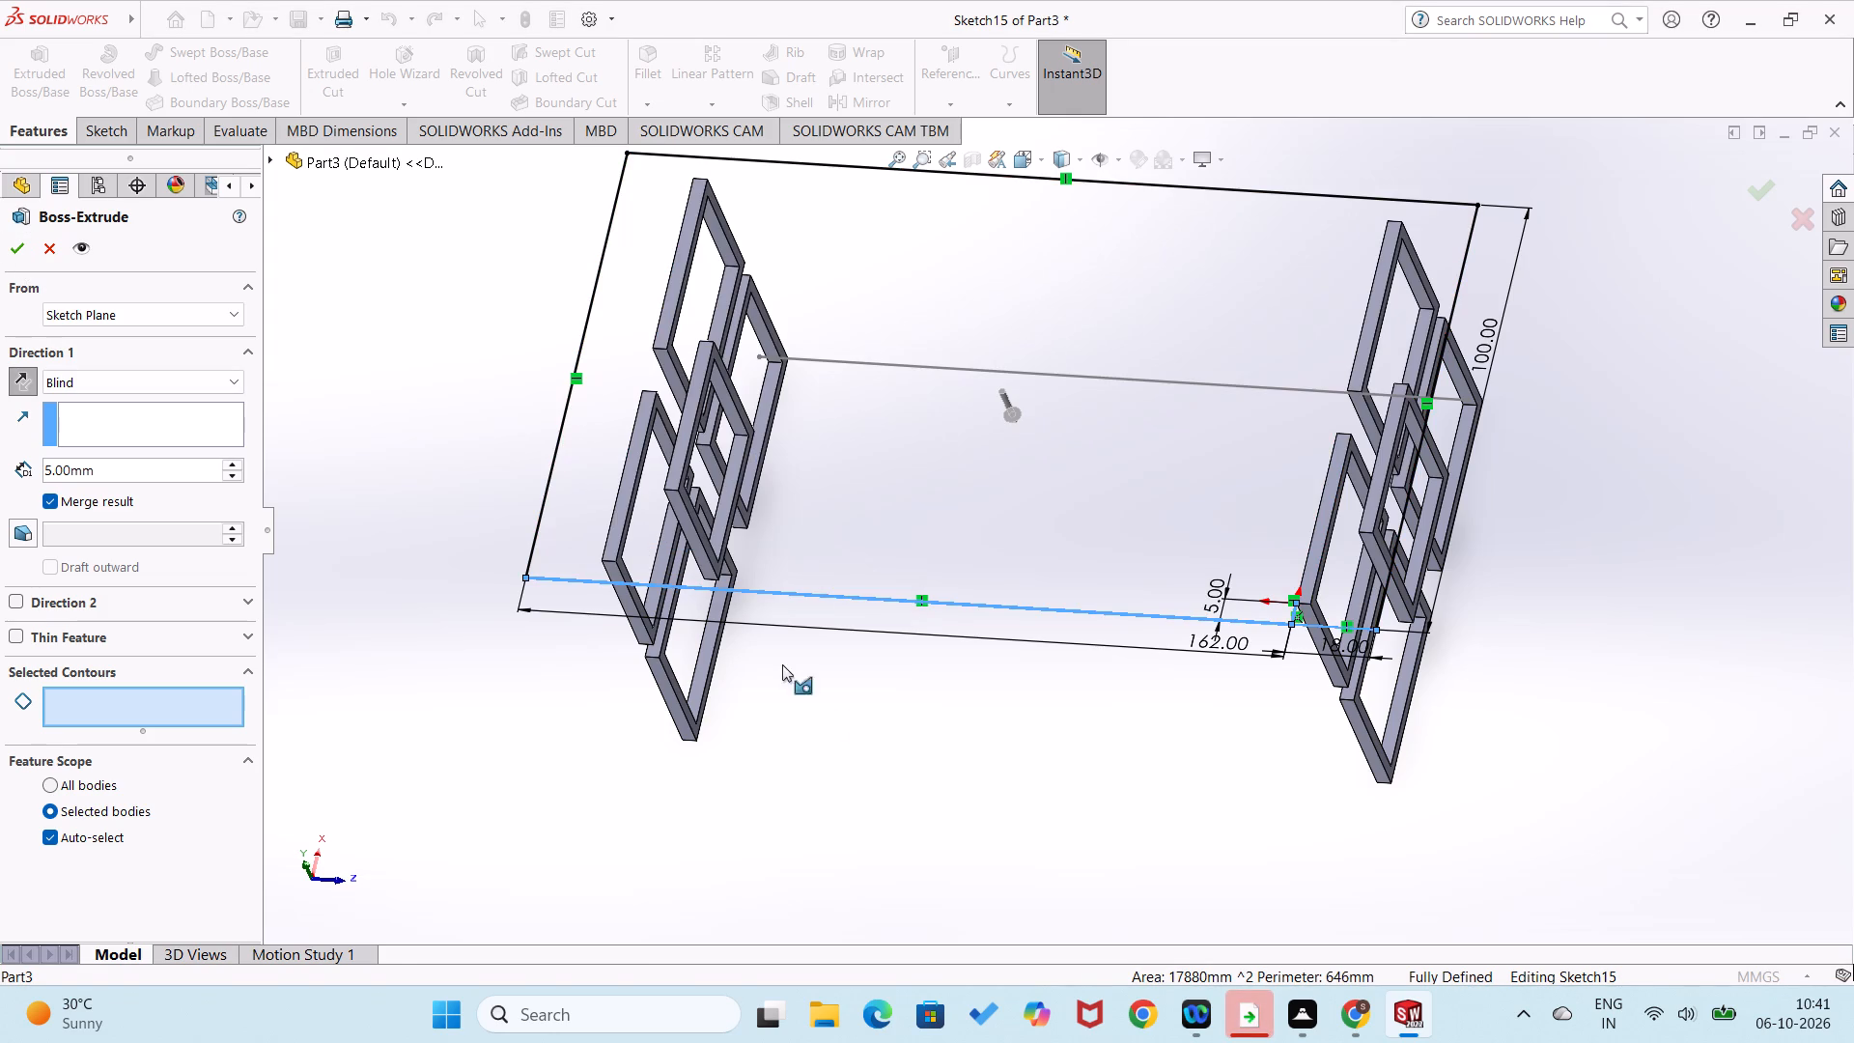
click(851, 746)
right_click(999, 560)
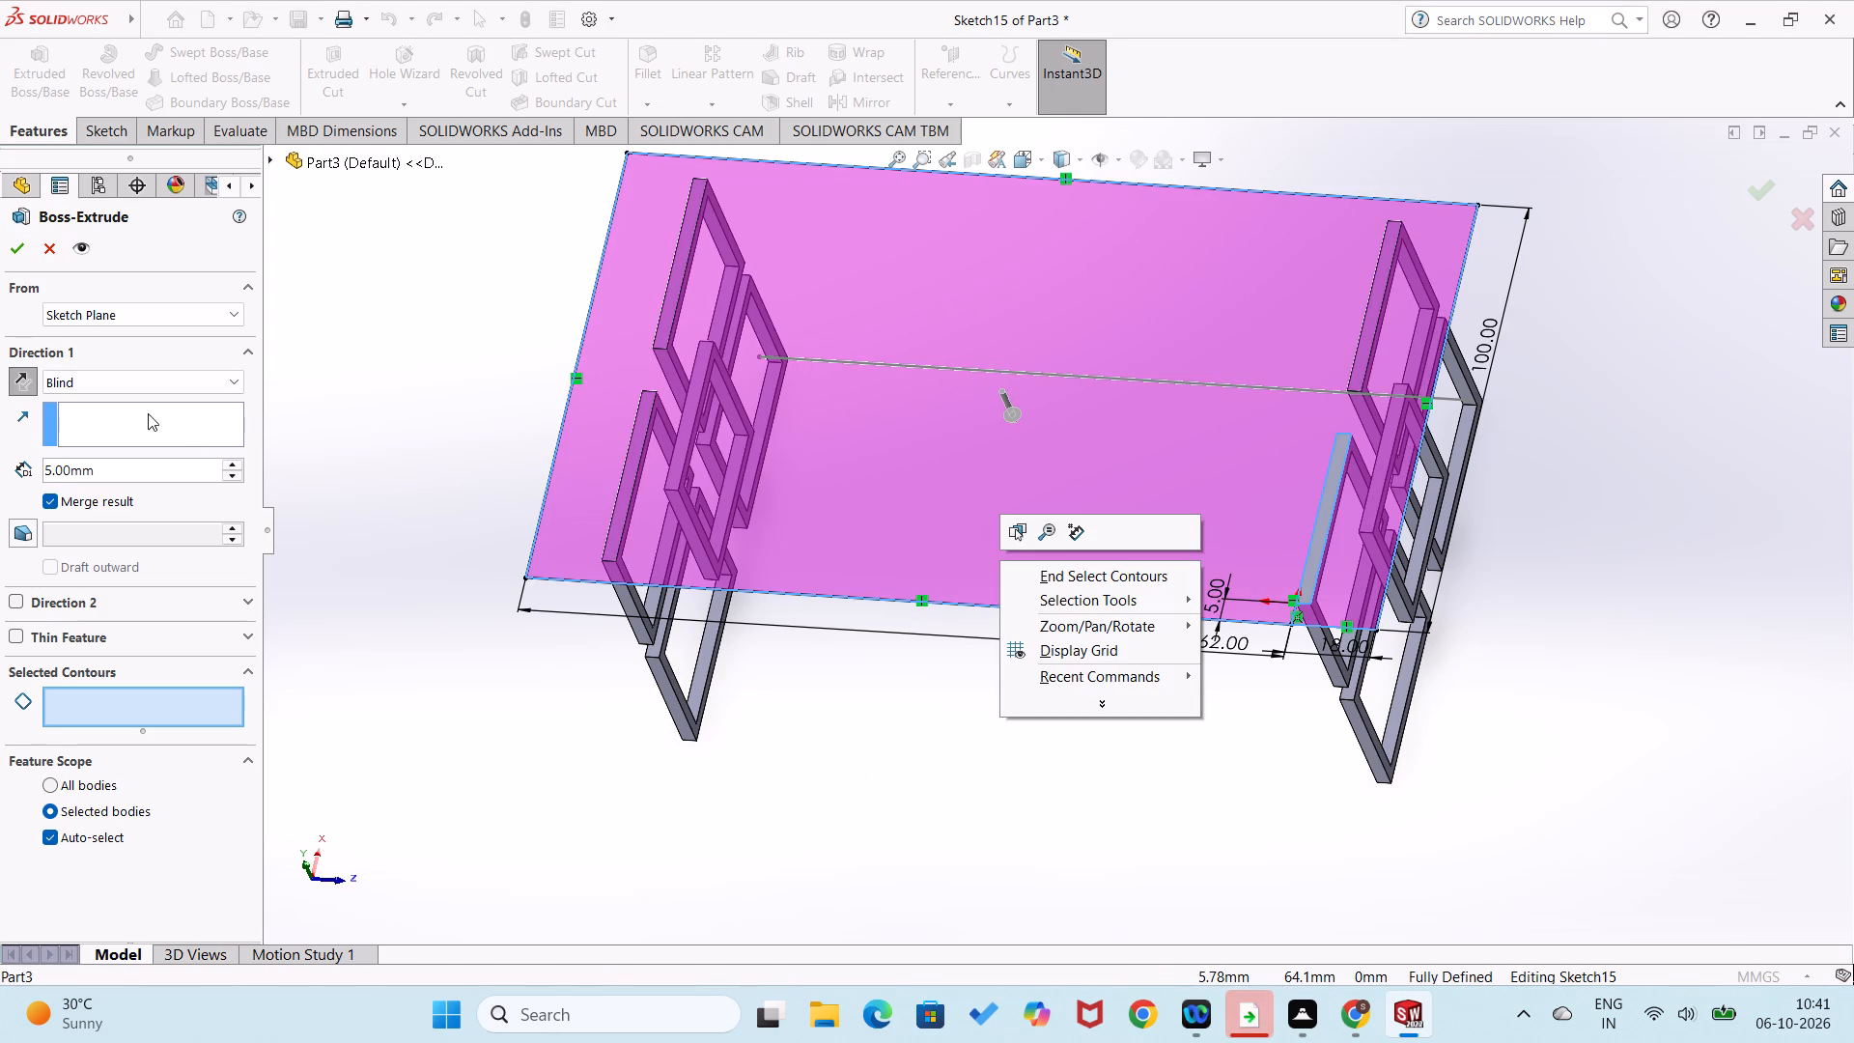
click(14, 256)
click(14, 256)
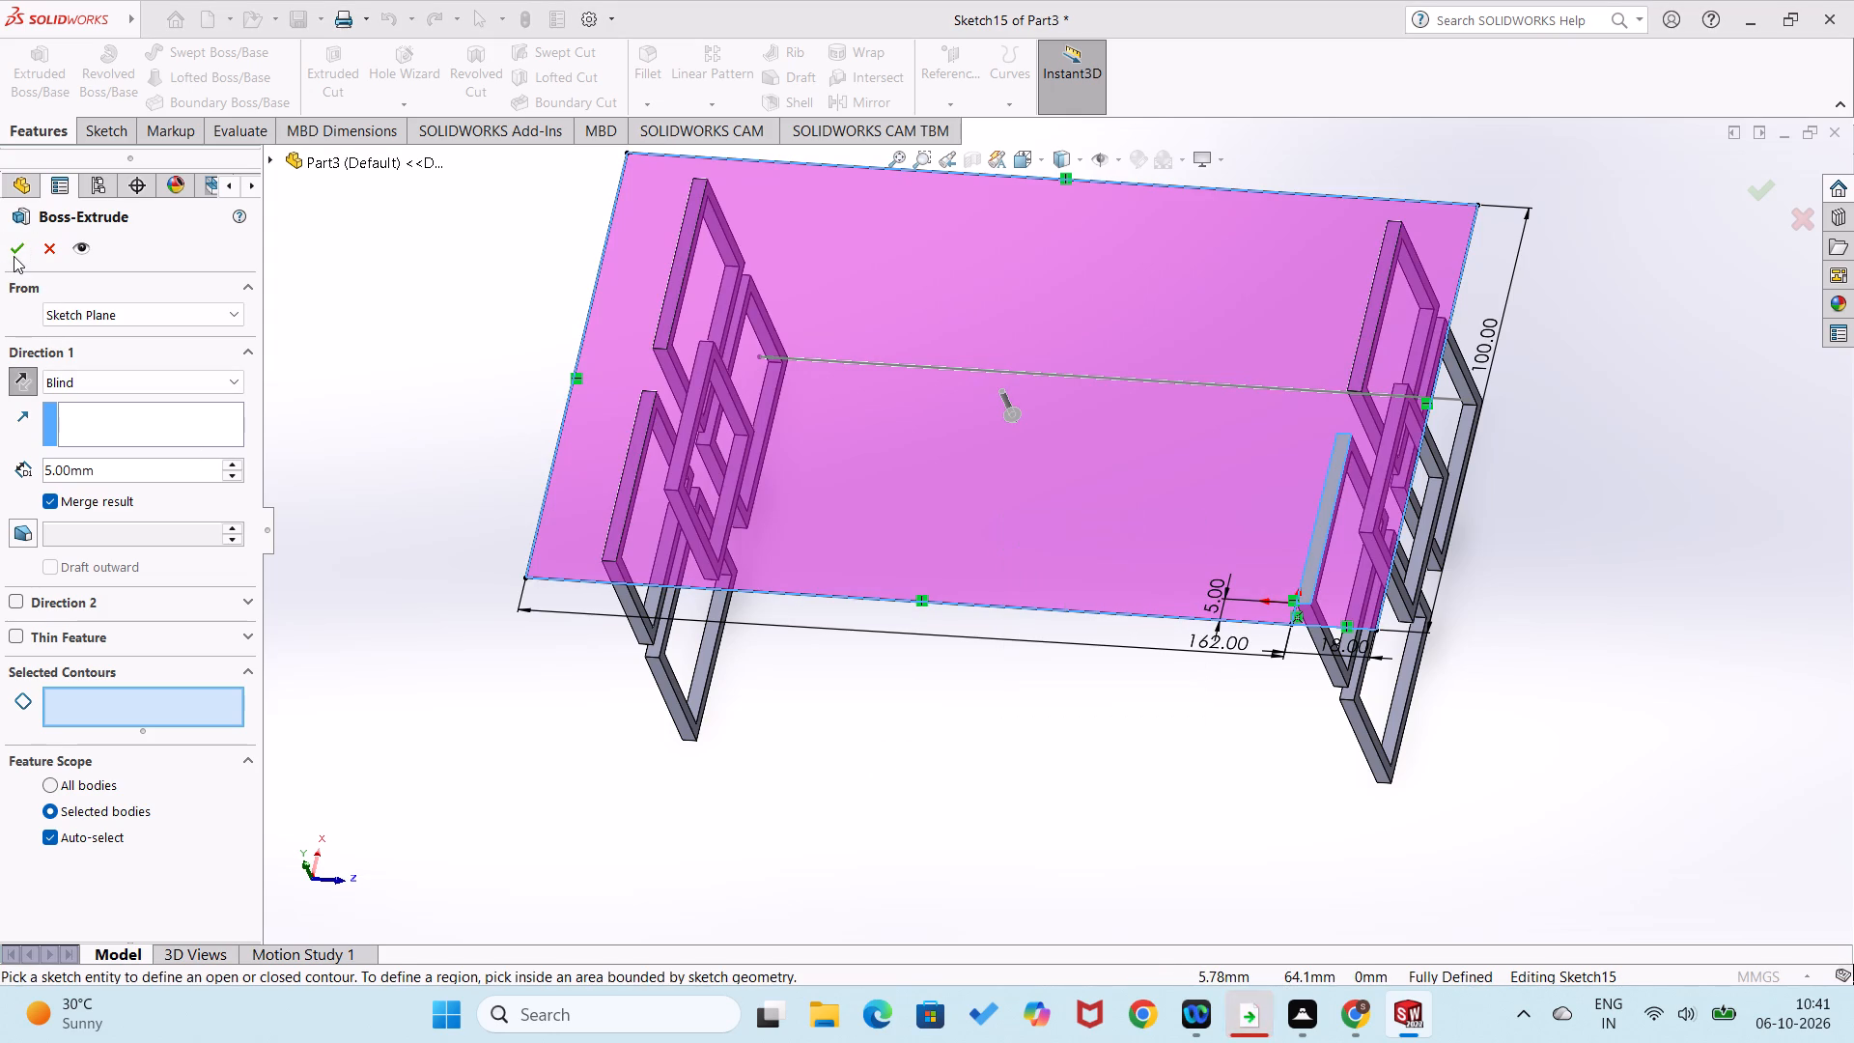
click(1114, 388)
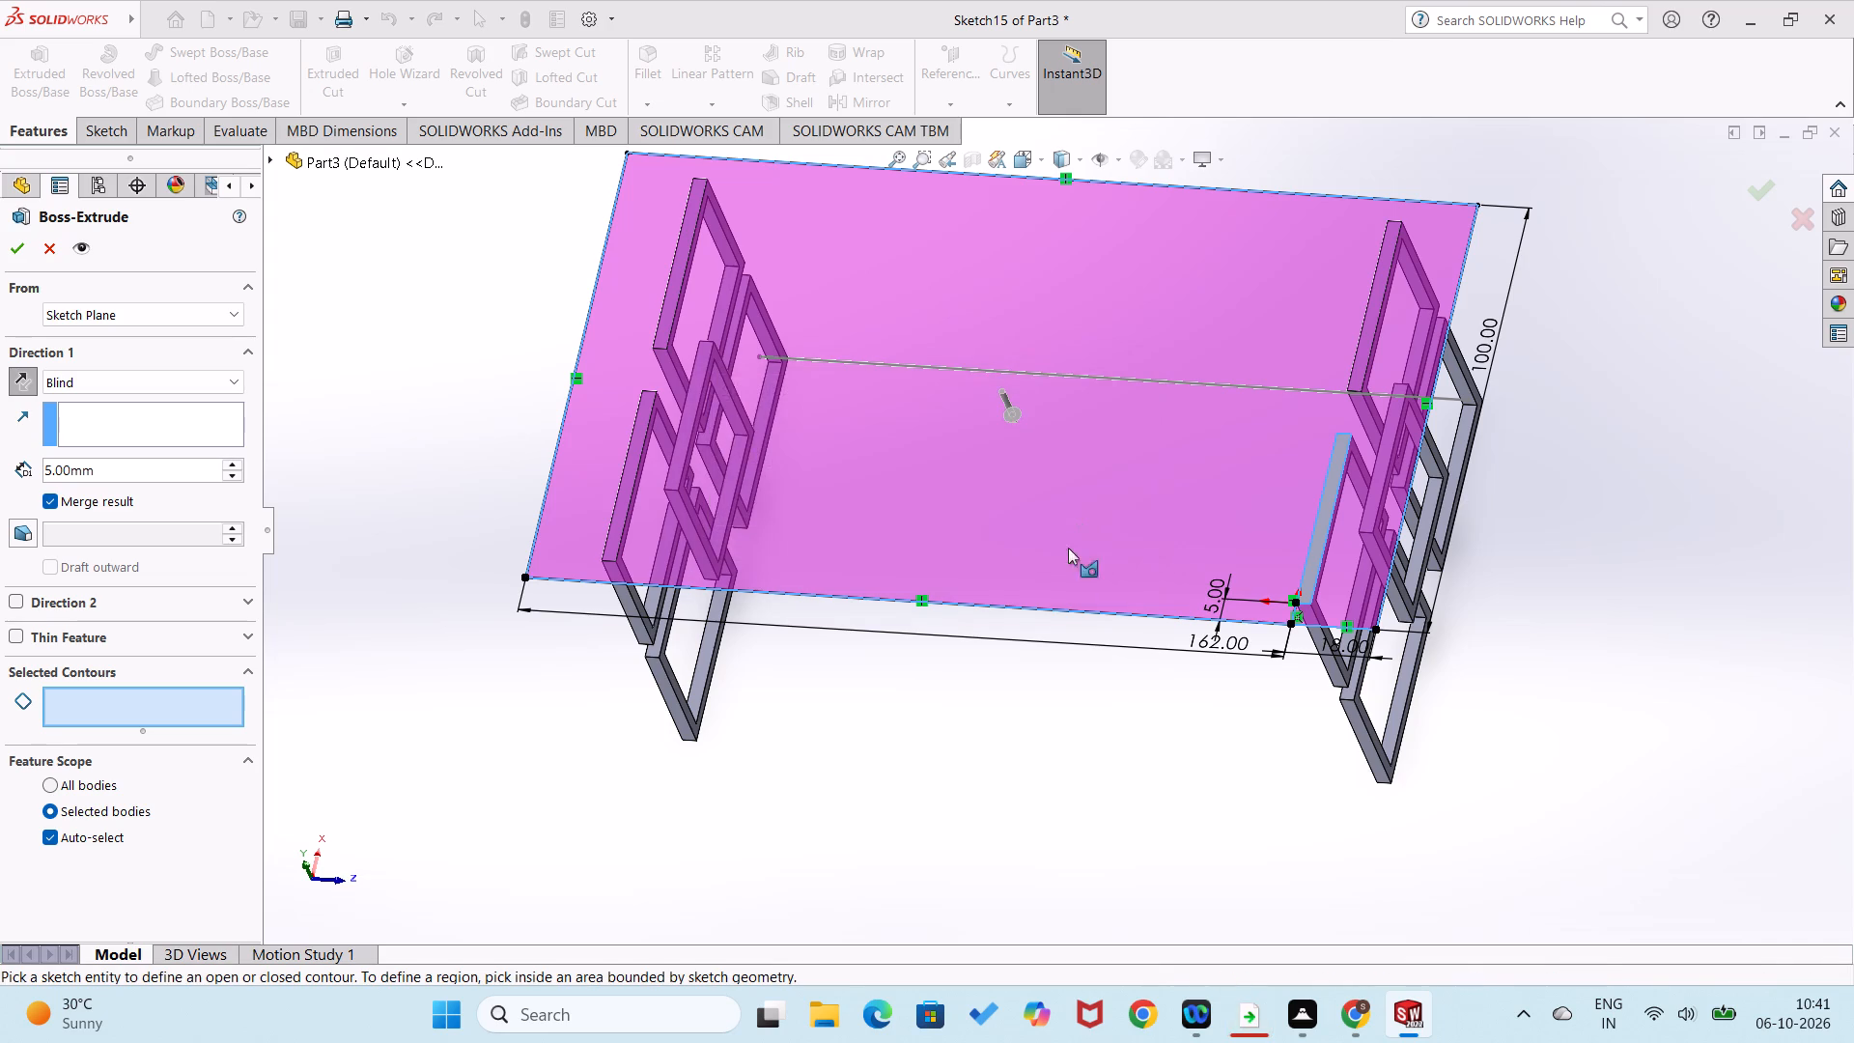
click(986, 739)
Cancel the extrusion and undo the 100 mm value set for the panel width.
key(ctrl+8)
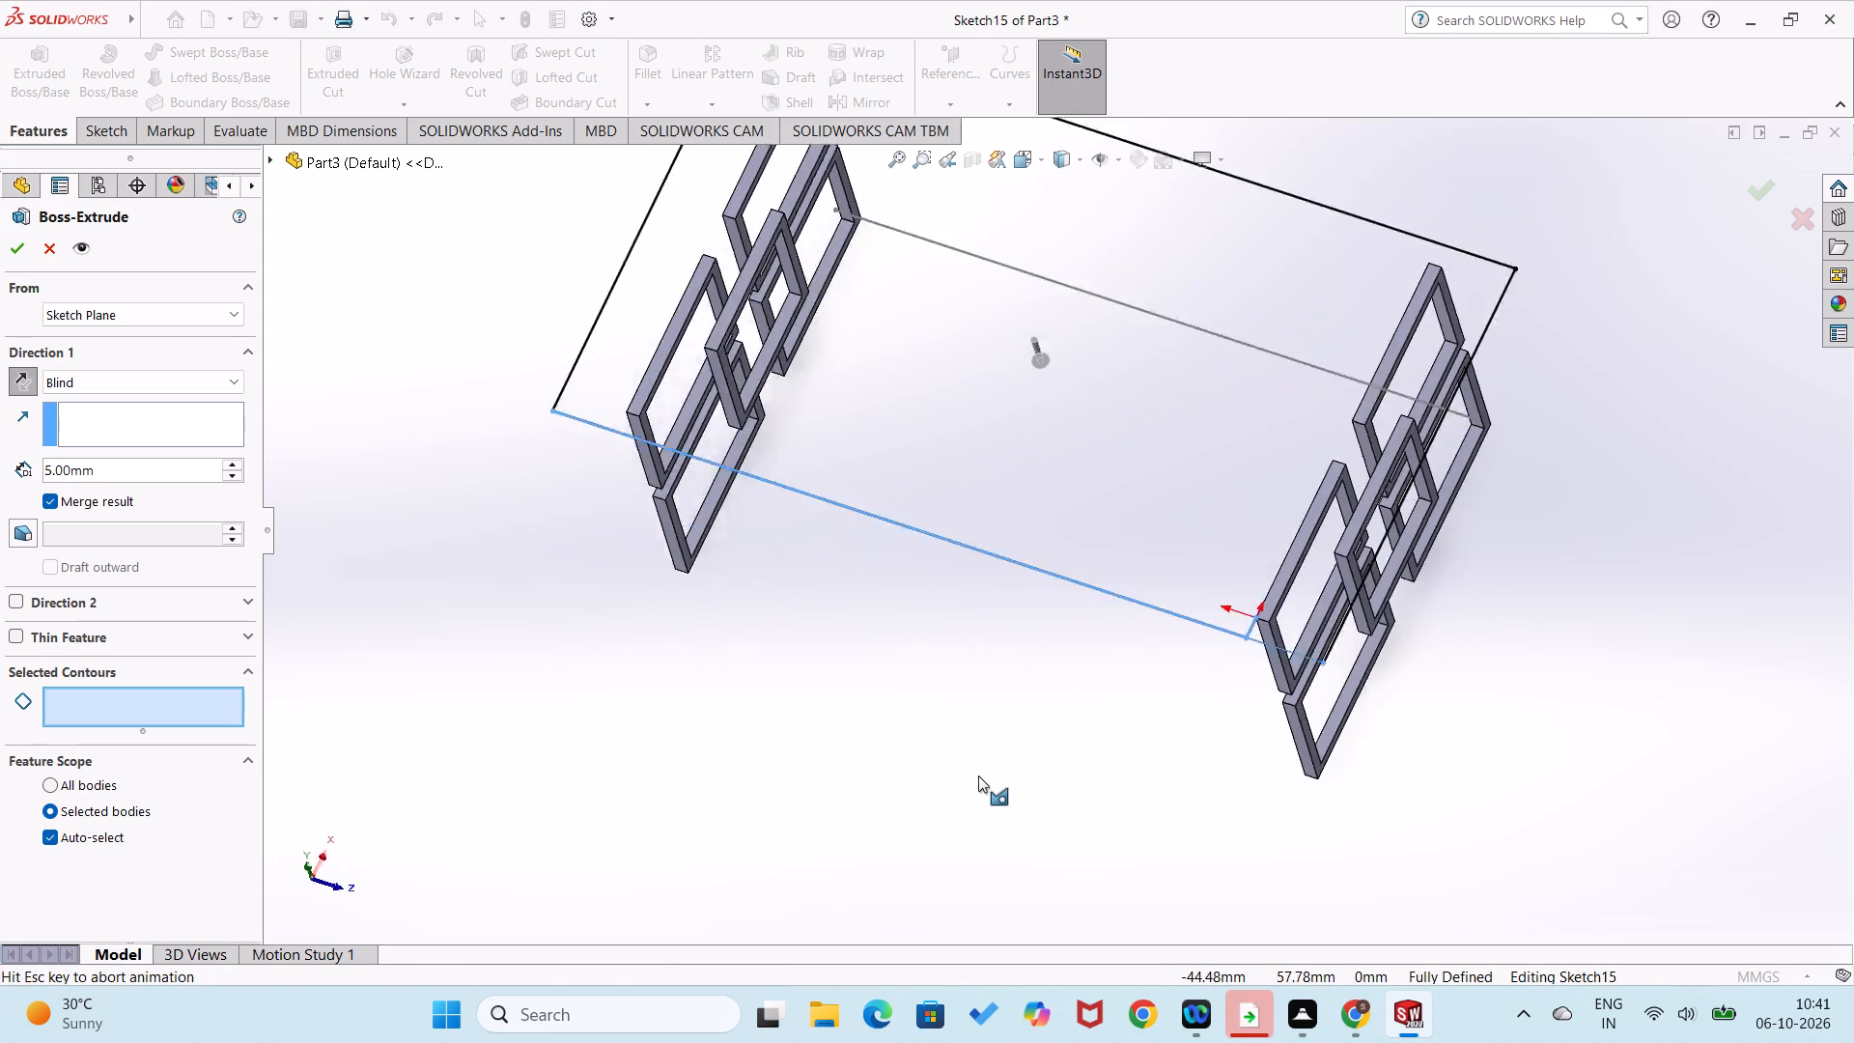
key(ctrl+z)
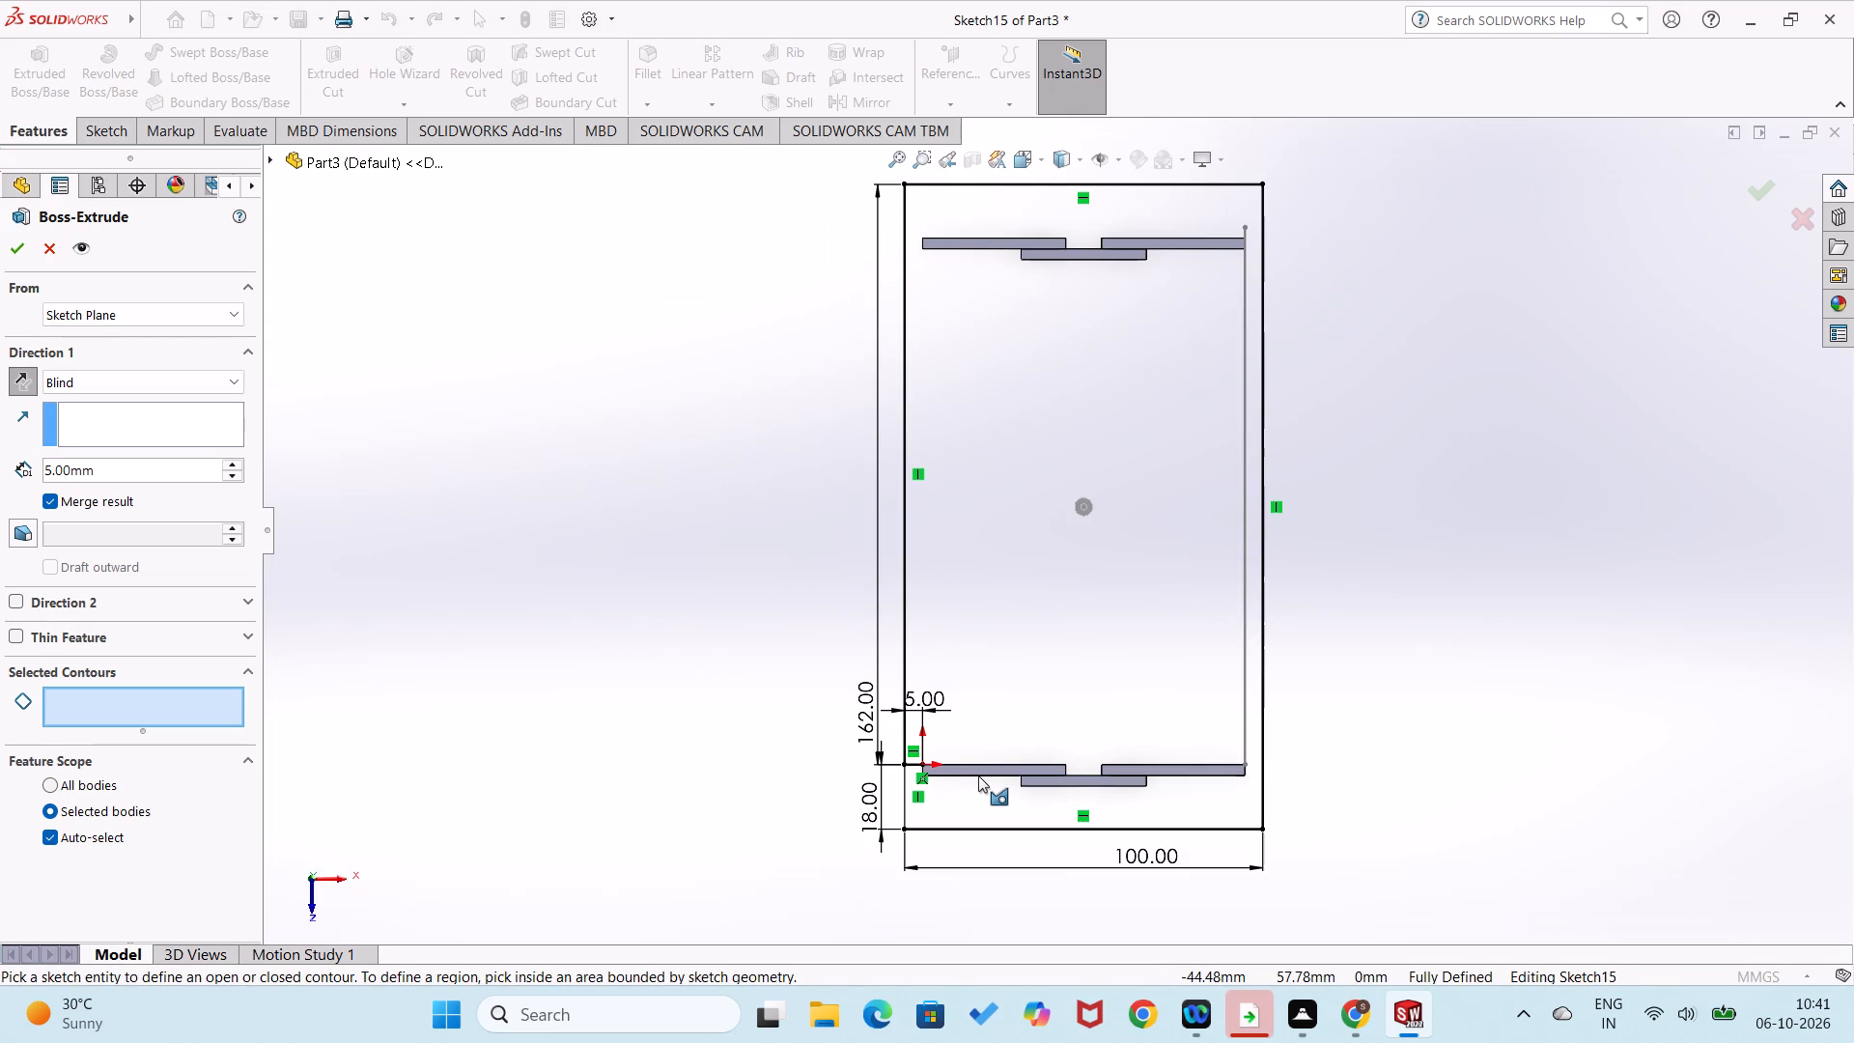
key(ctrl+z)
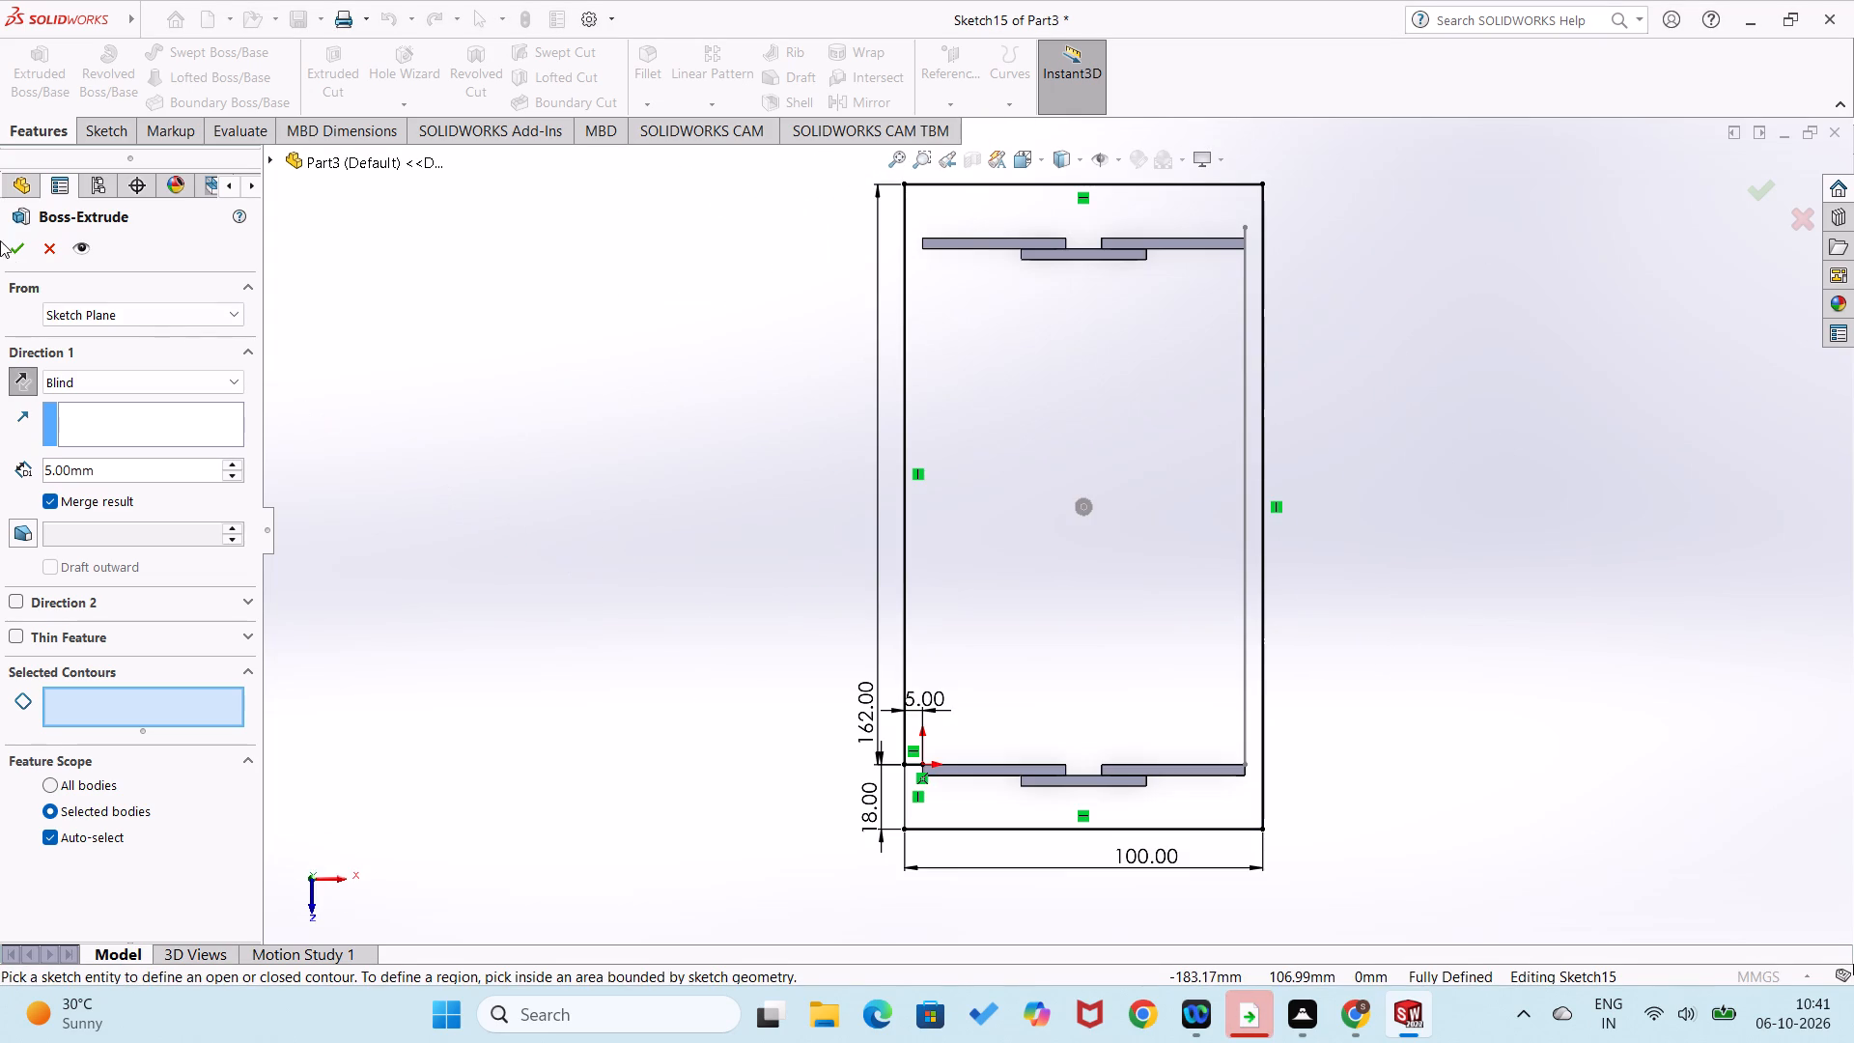
click(53, 245)
key(ctrl+z)
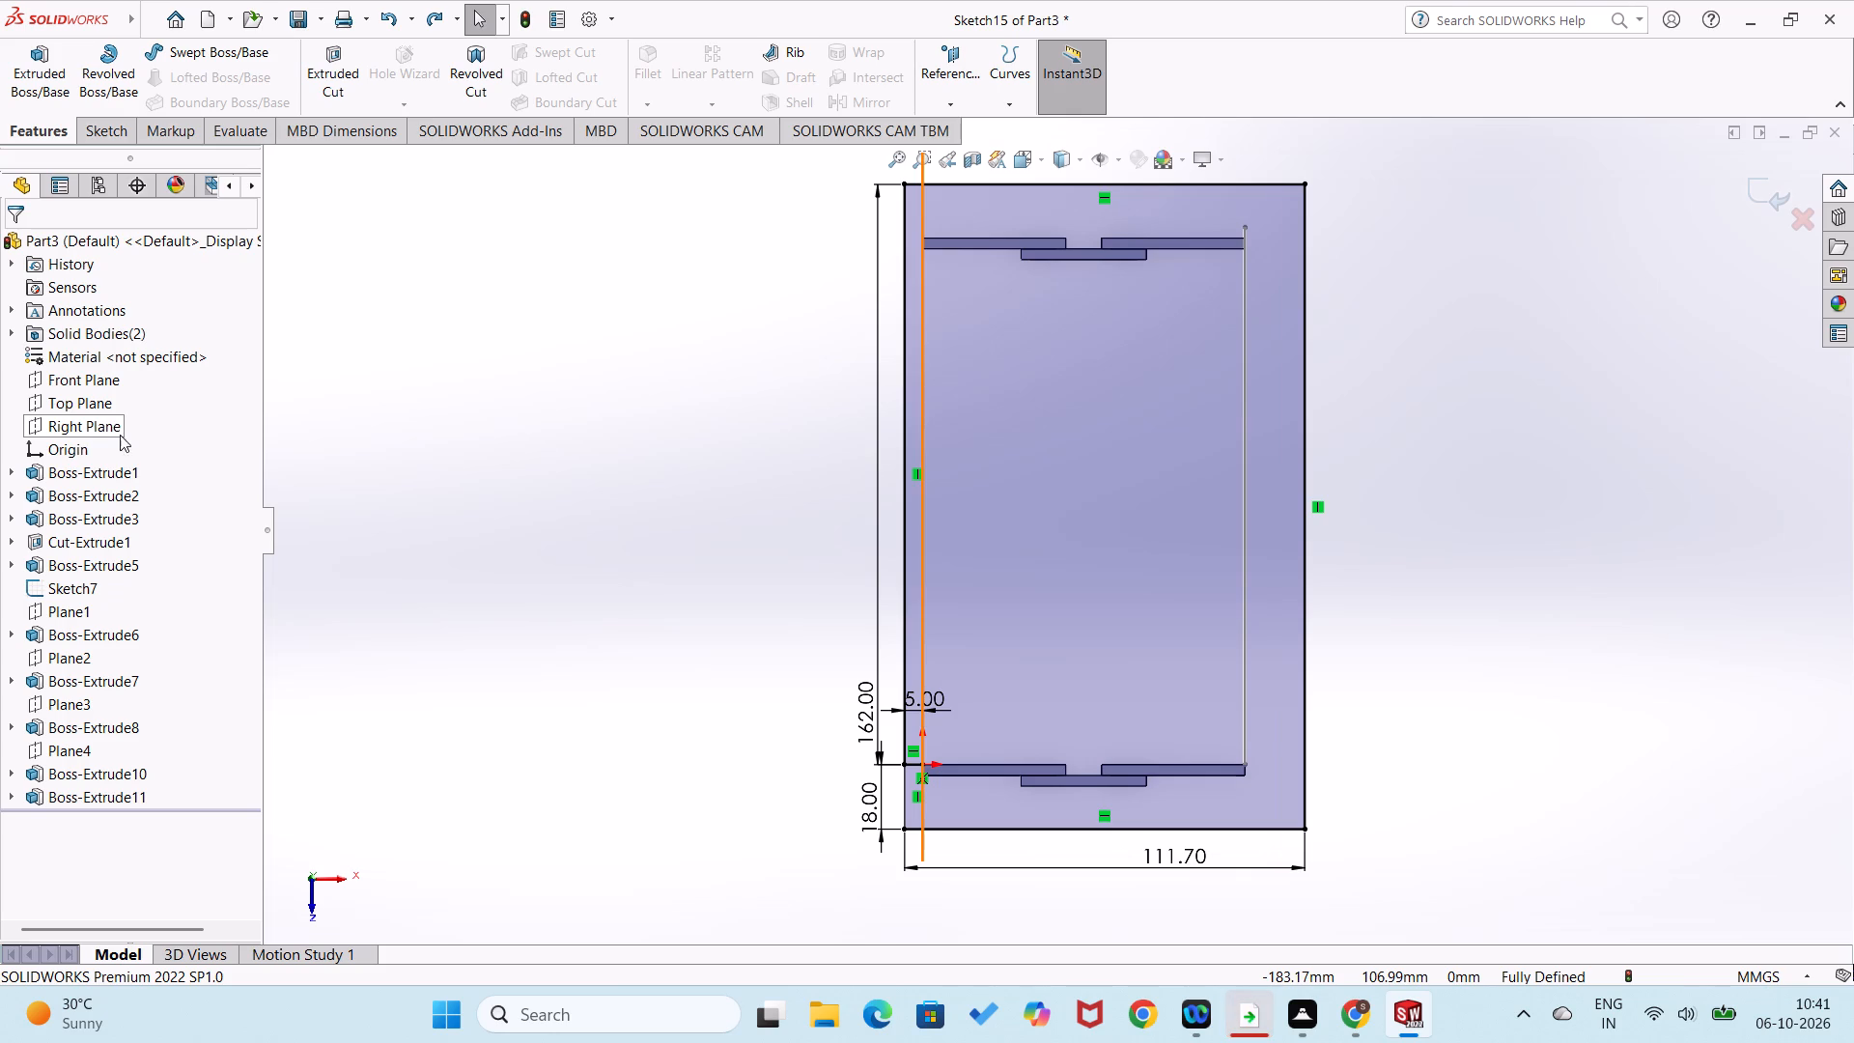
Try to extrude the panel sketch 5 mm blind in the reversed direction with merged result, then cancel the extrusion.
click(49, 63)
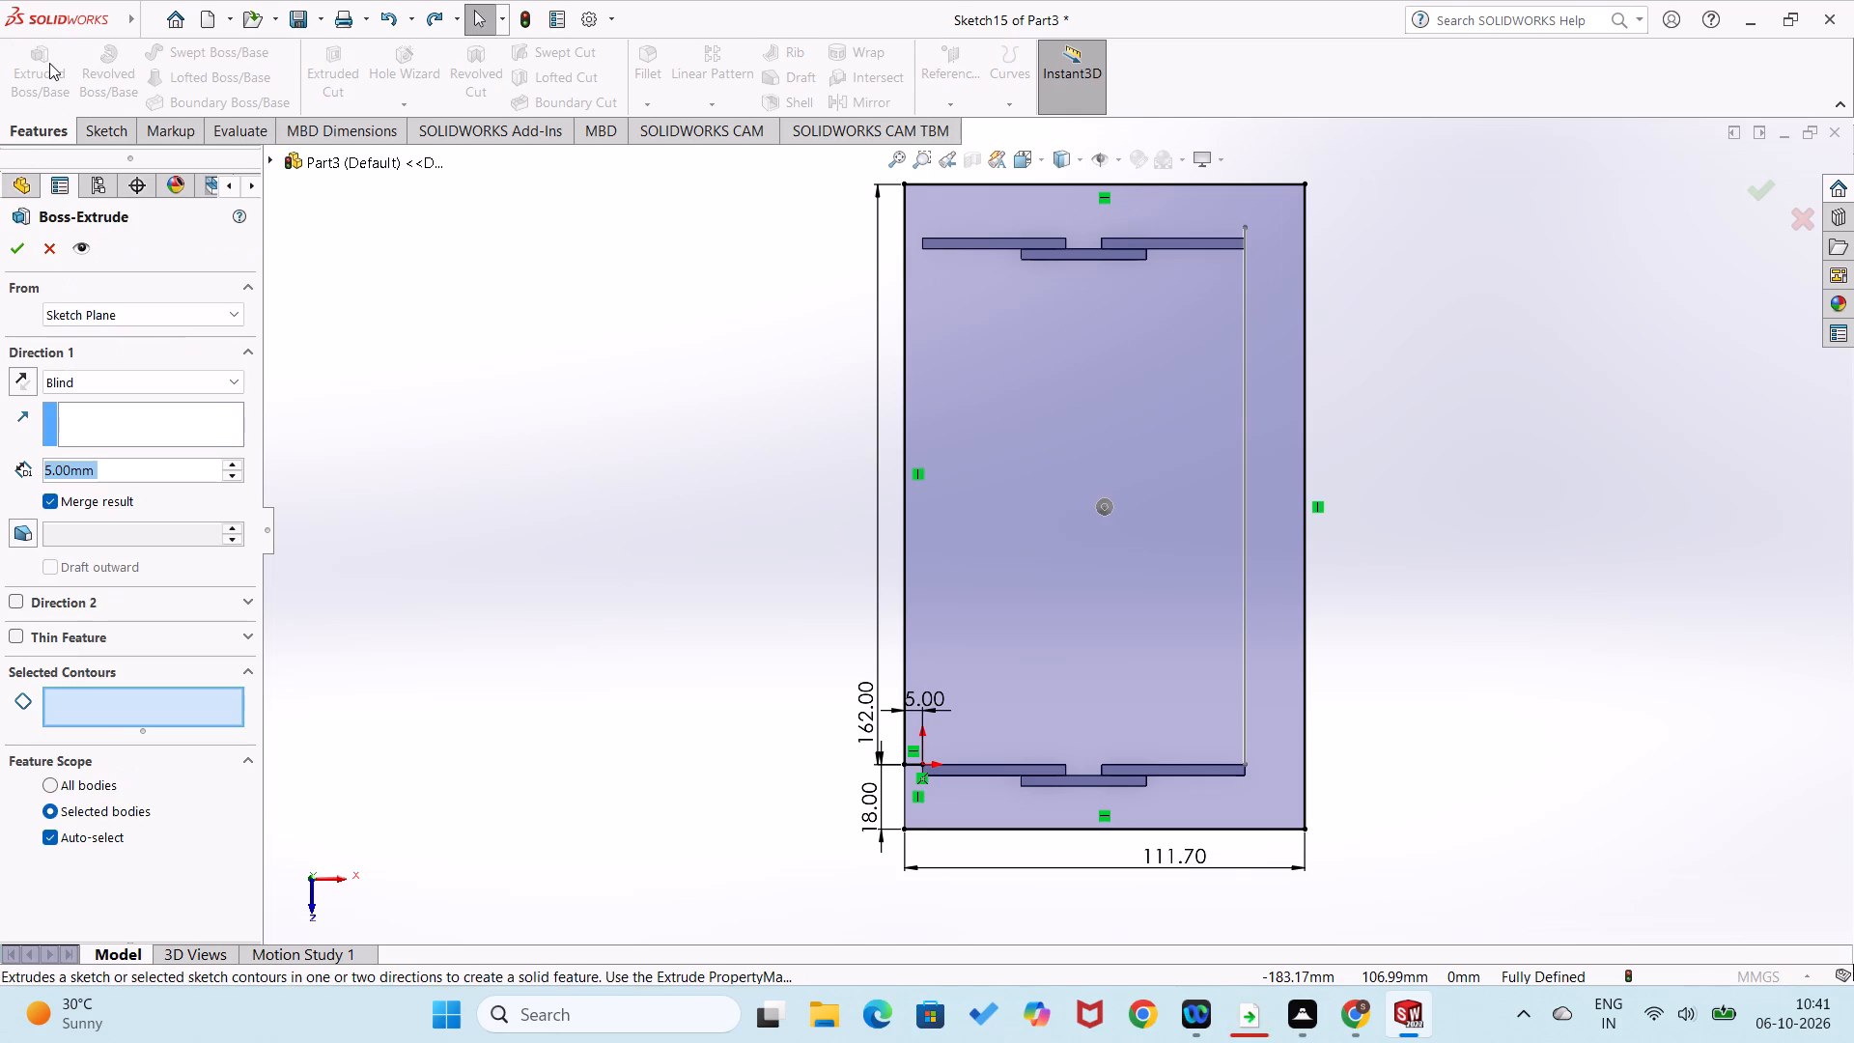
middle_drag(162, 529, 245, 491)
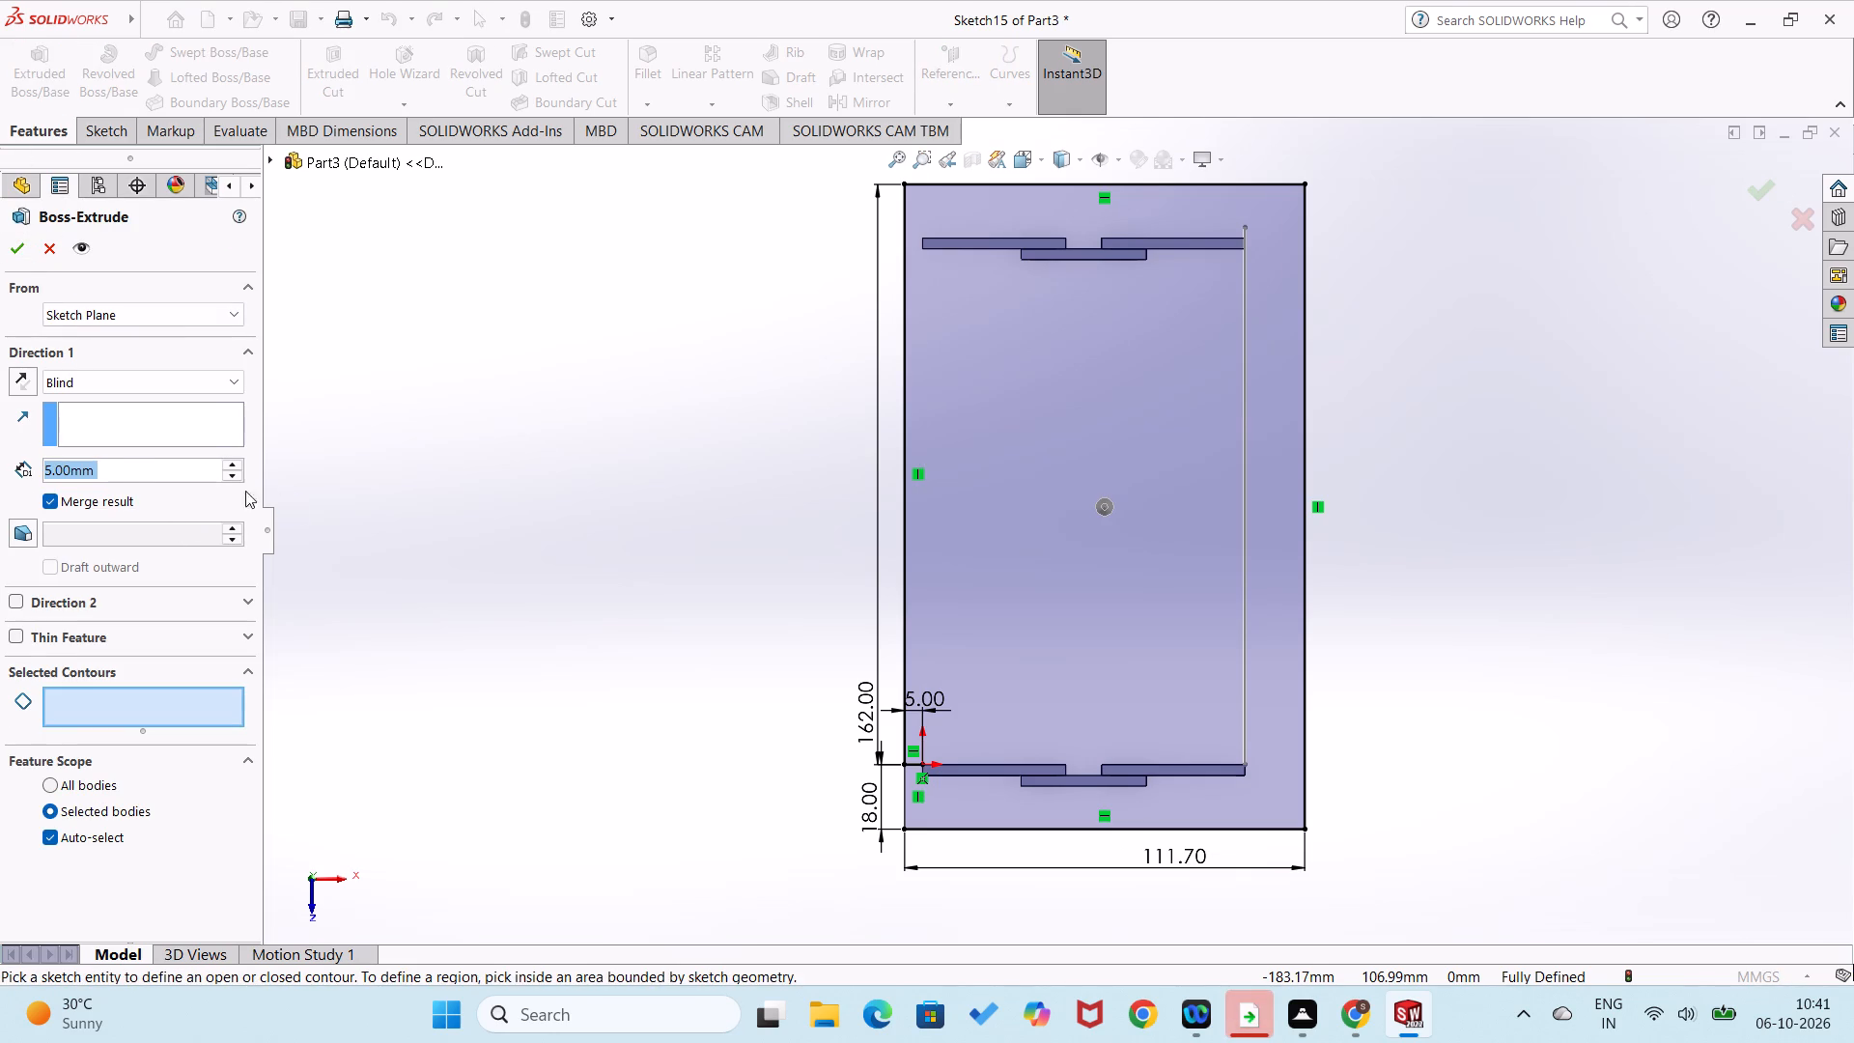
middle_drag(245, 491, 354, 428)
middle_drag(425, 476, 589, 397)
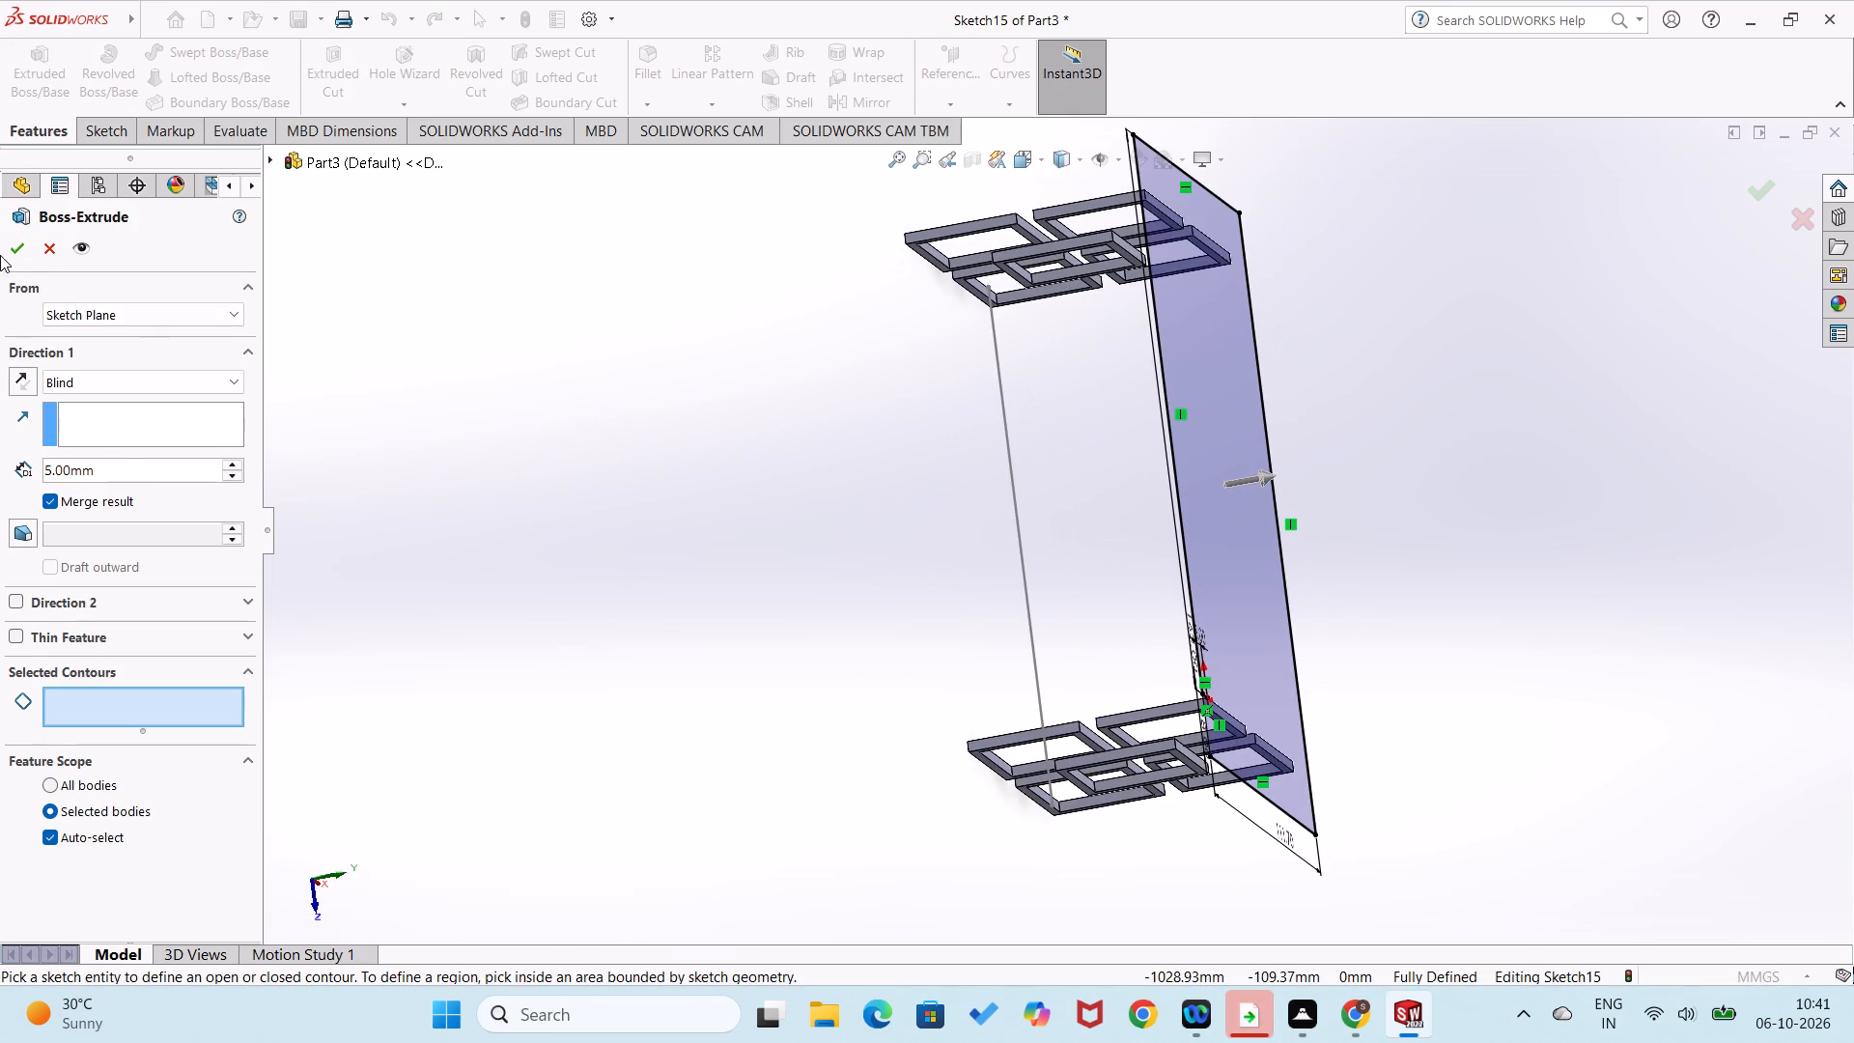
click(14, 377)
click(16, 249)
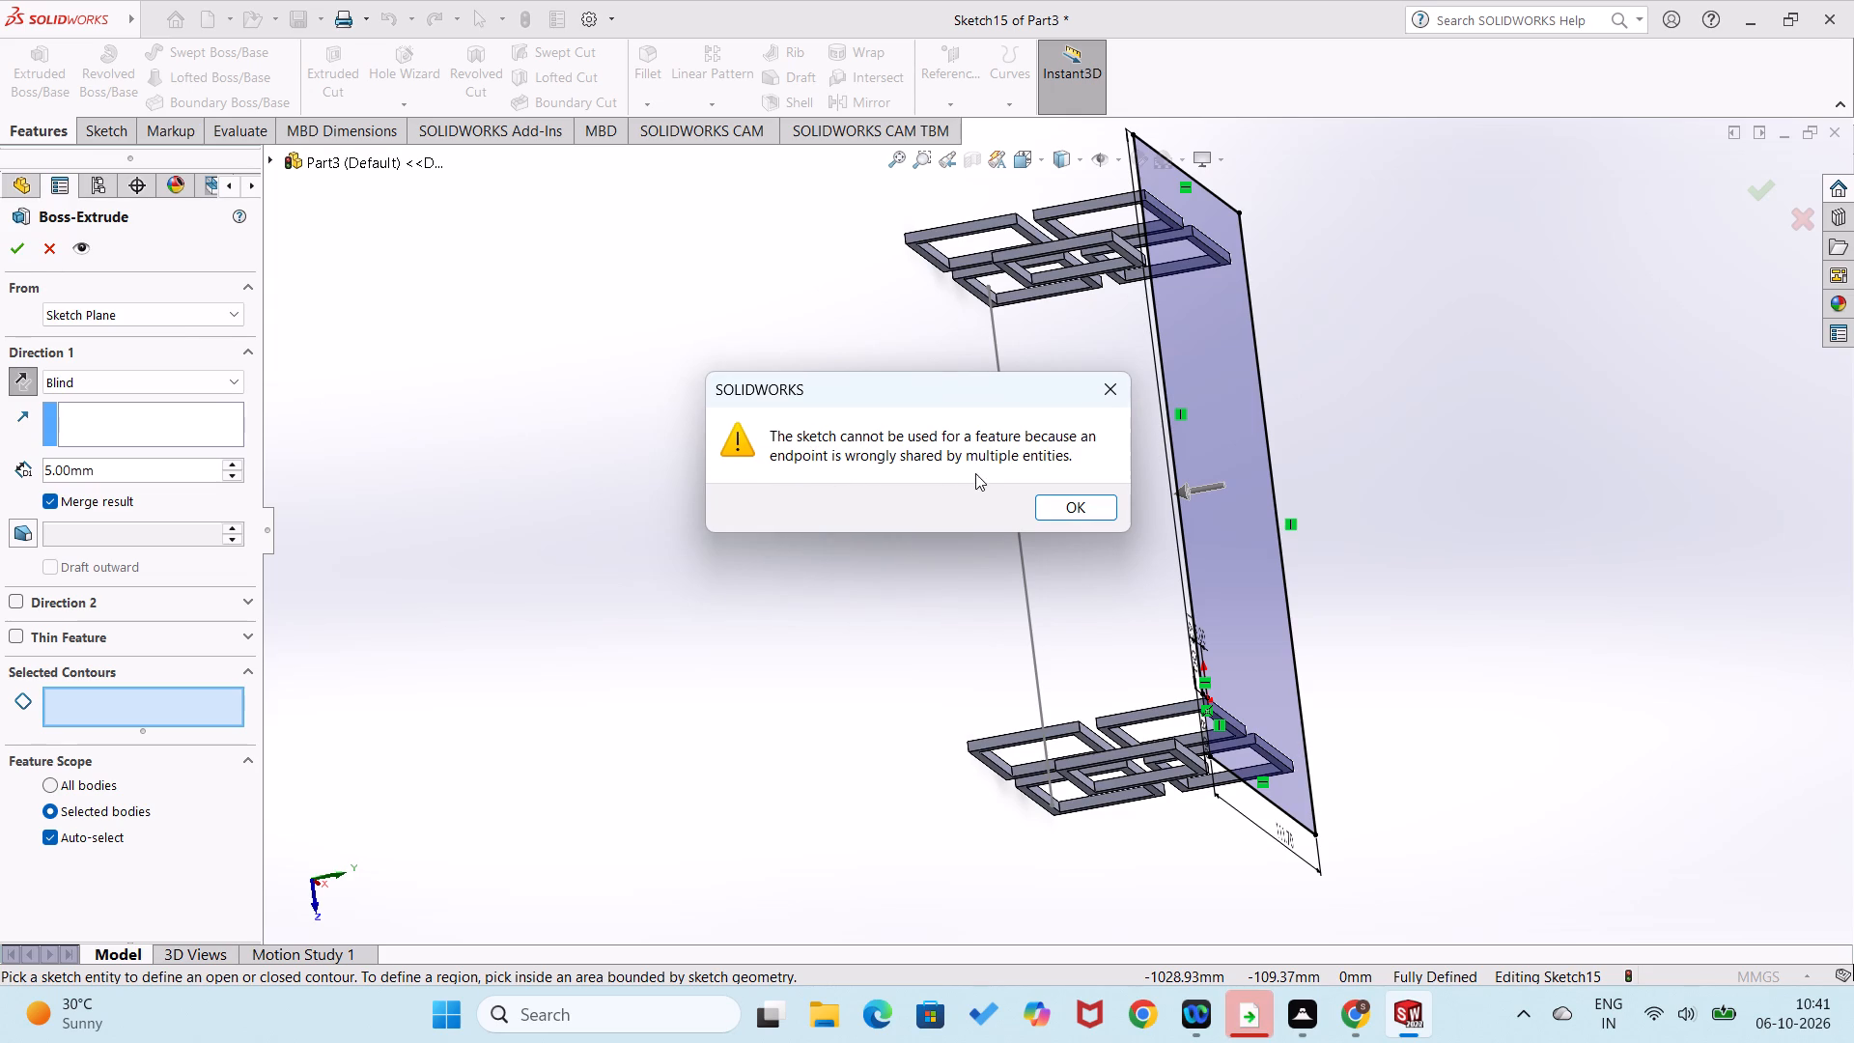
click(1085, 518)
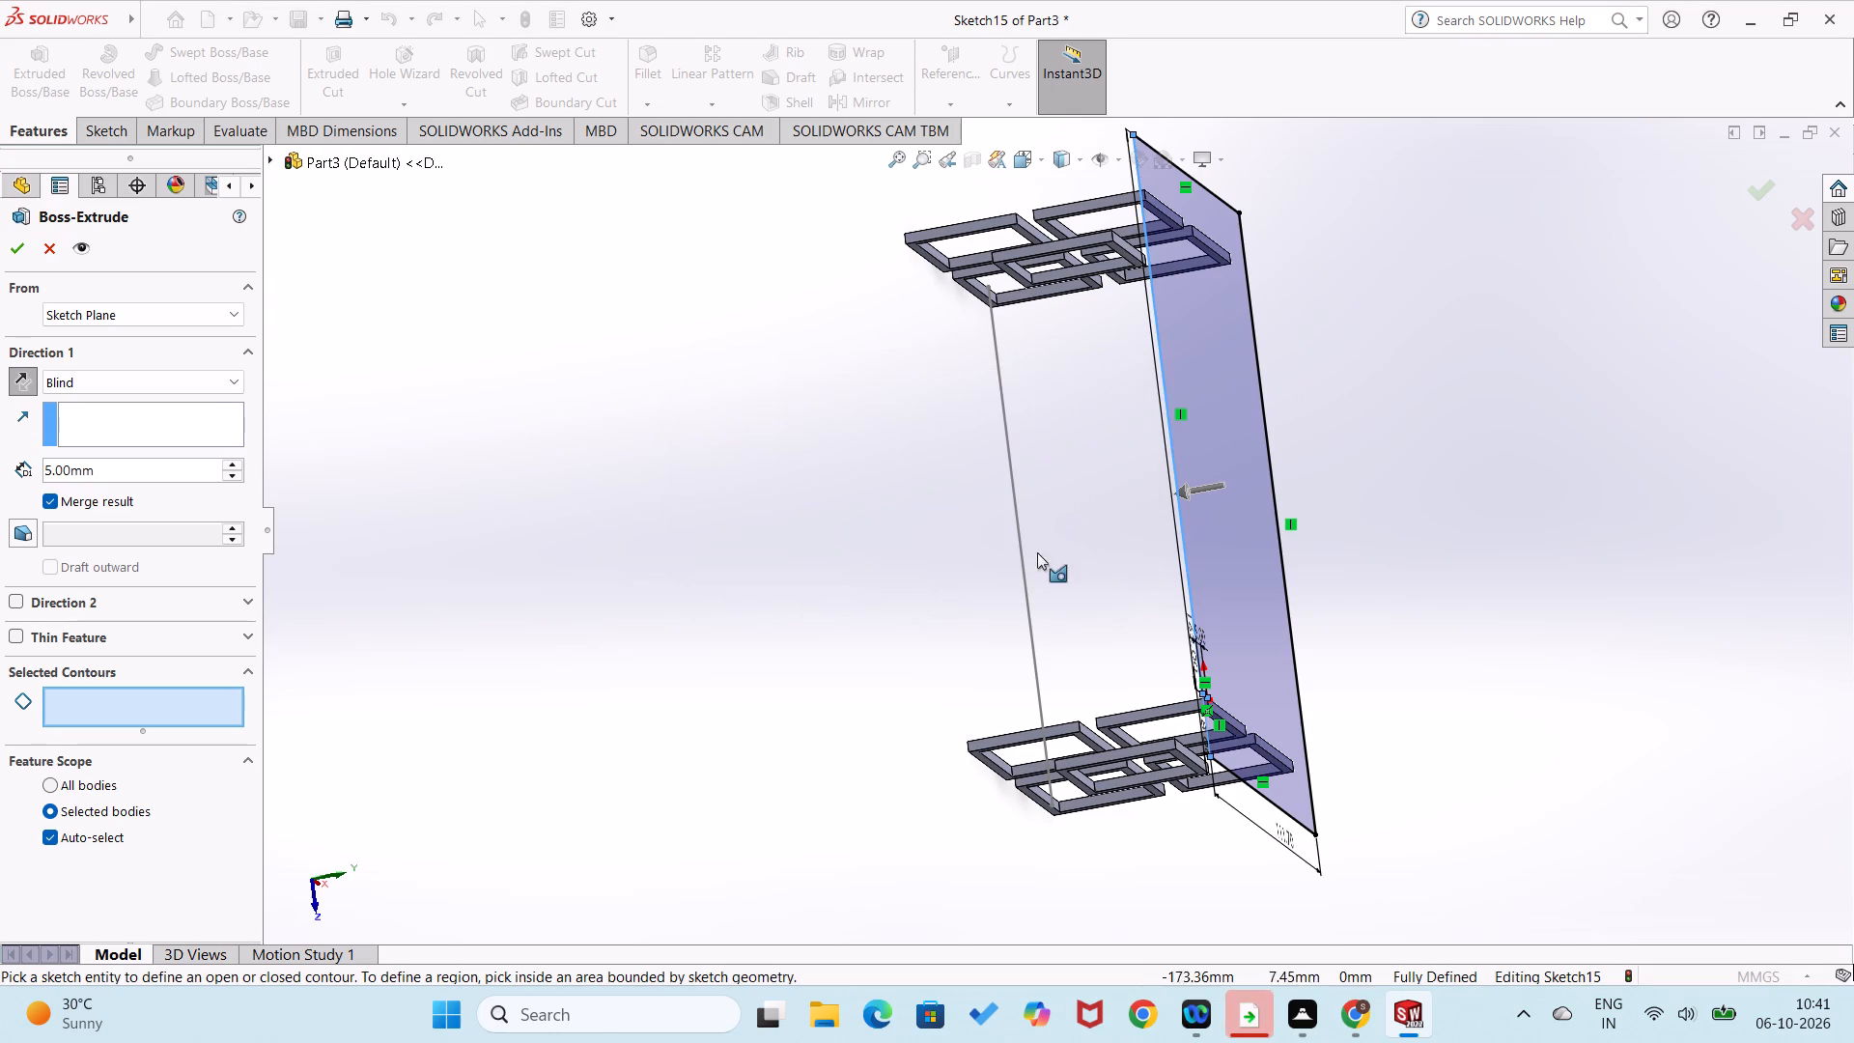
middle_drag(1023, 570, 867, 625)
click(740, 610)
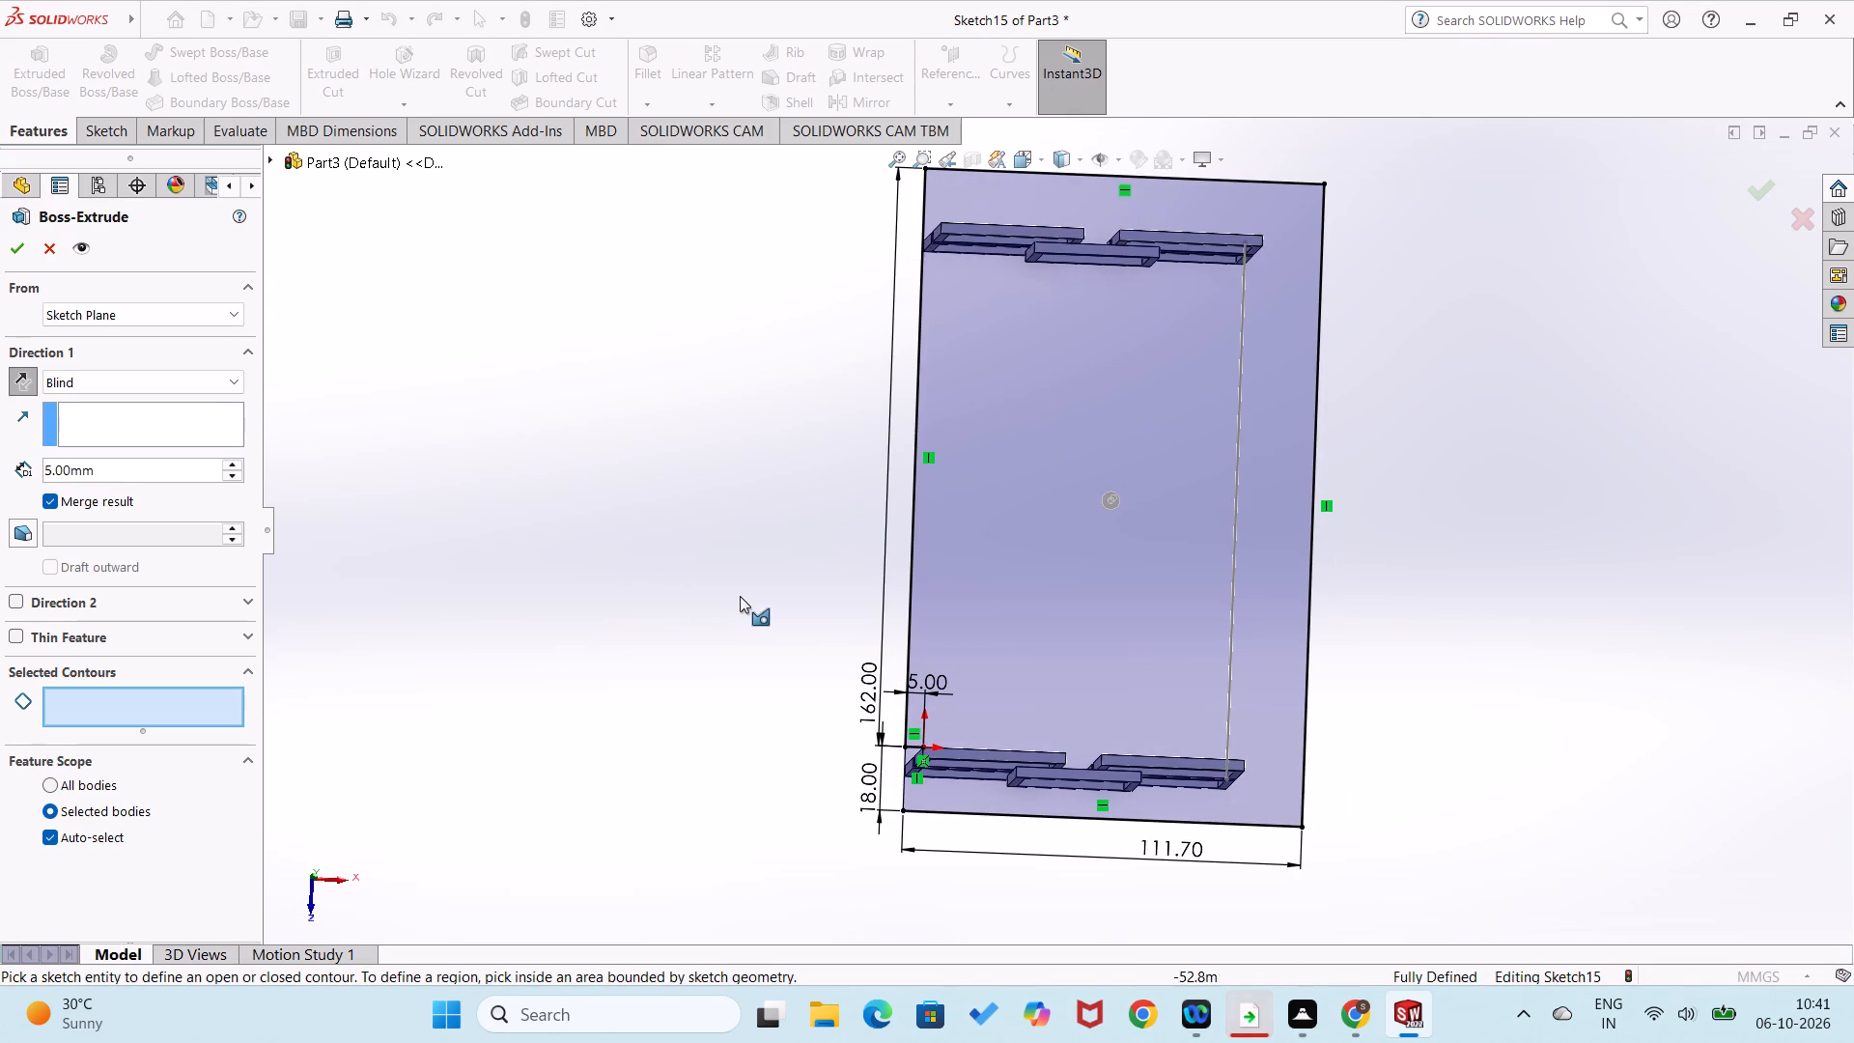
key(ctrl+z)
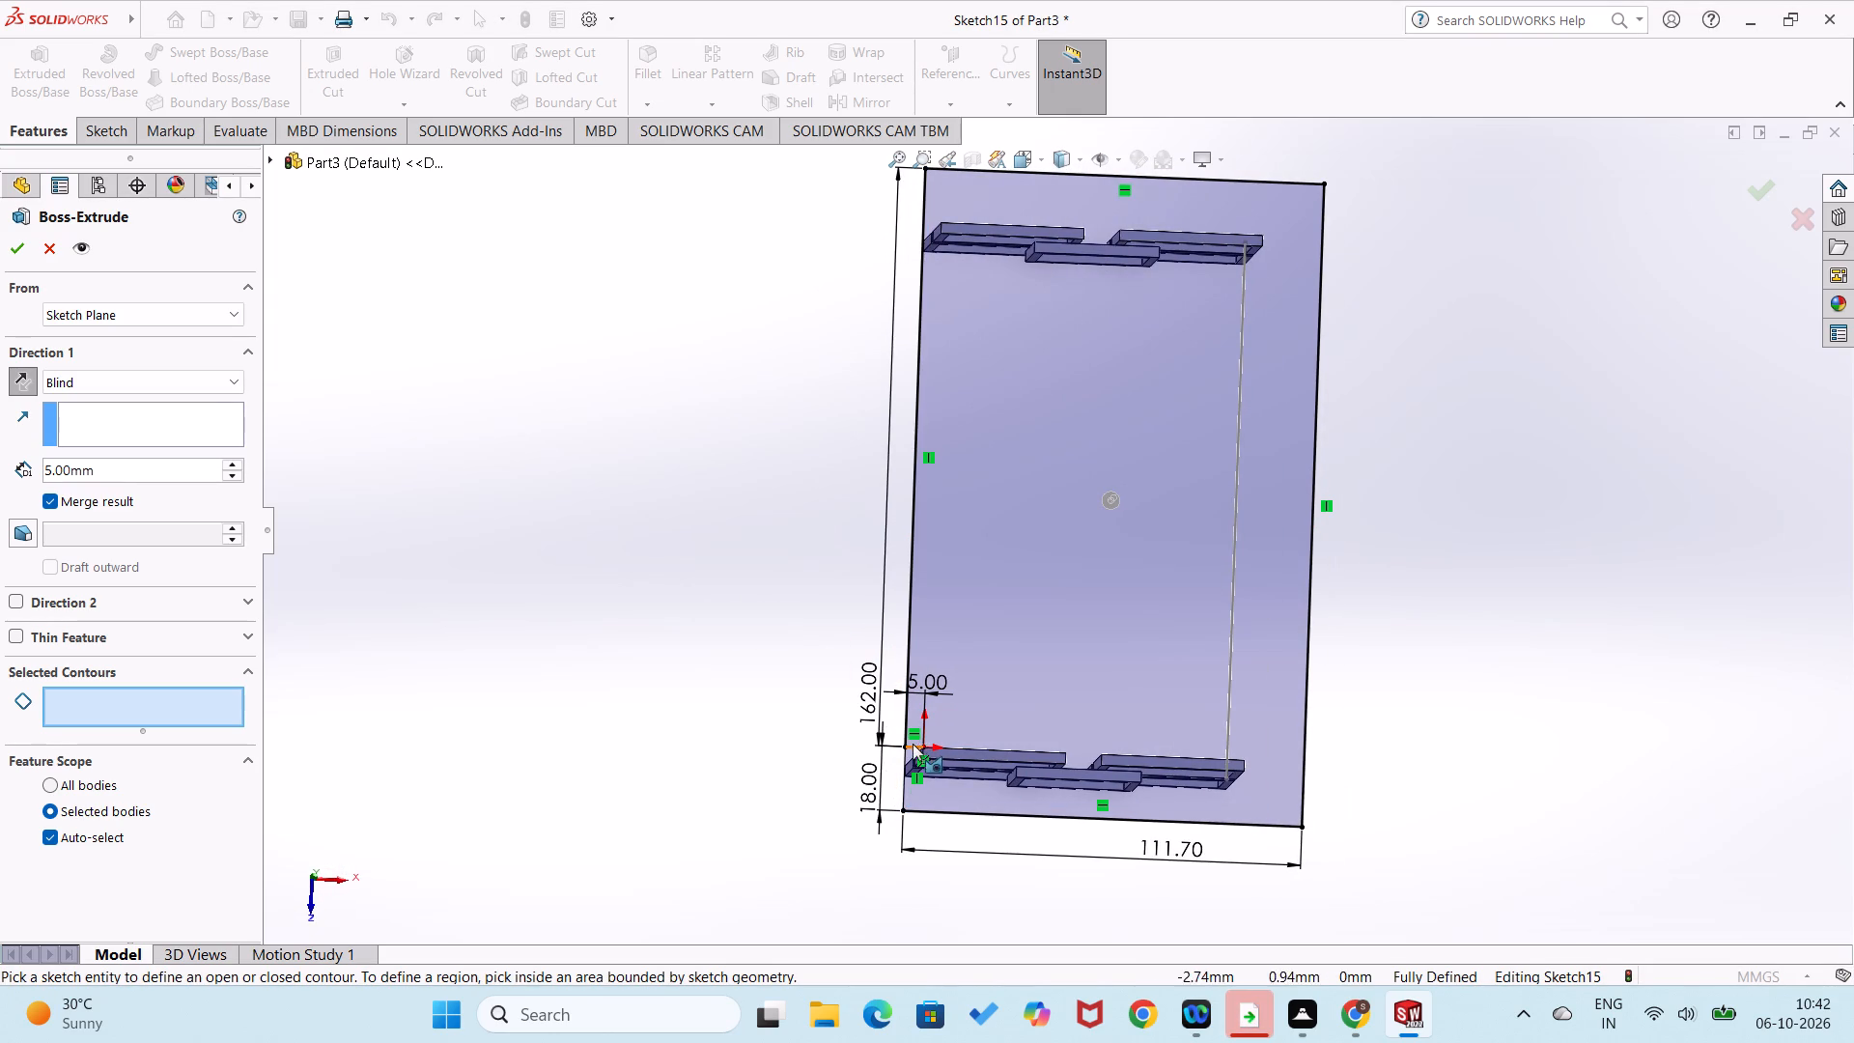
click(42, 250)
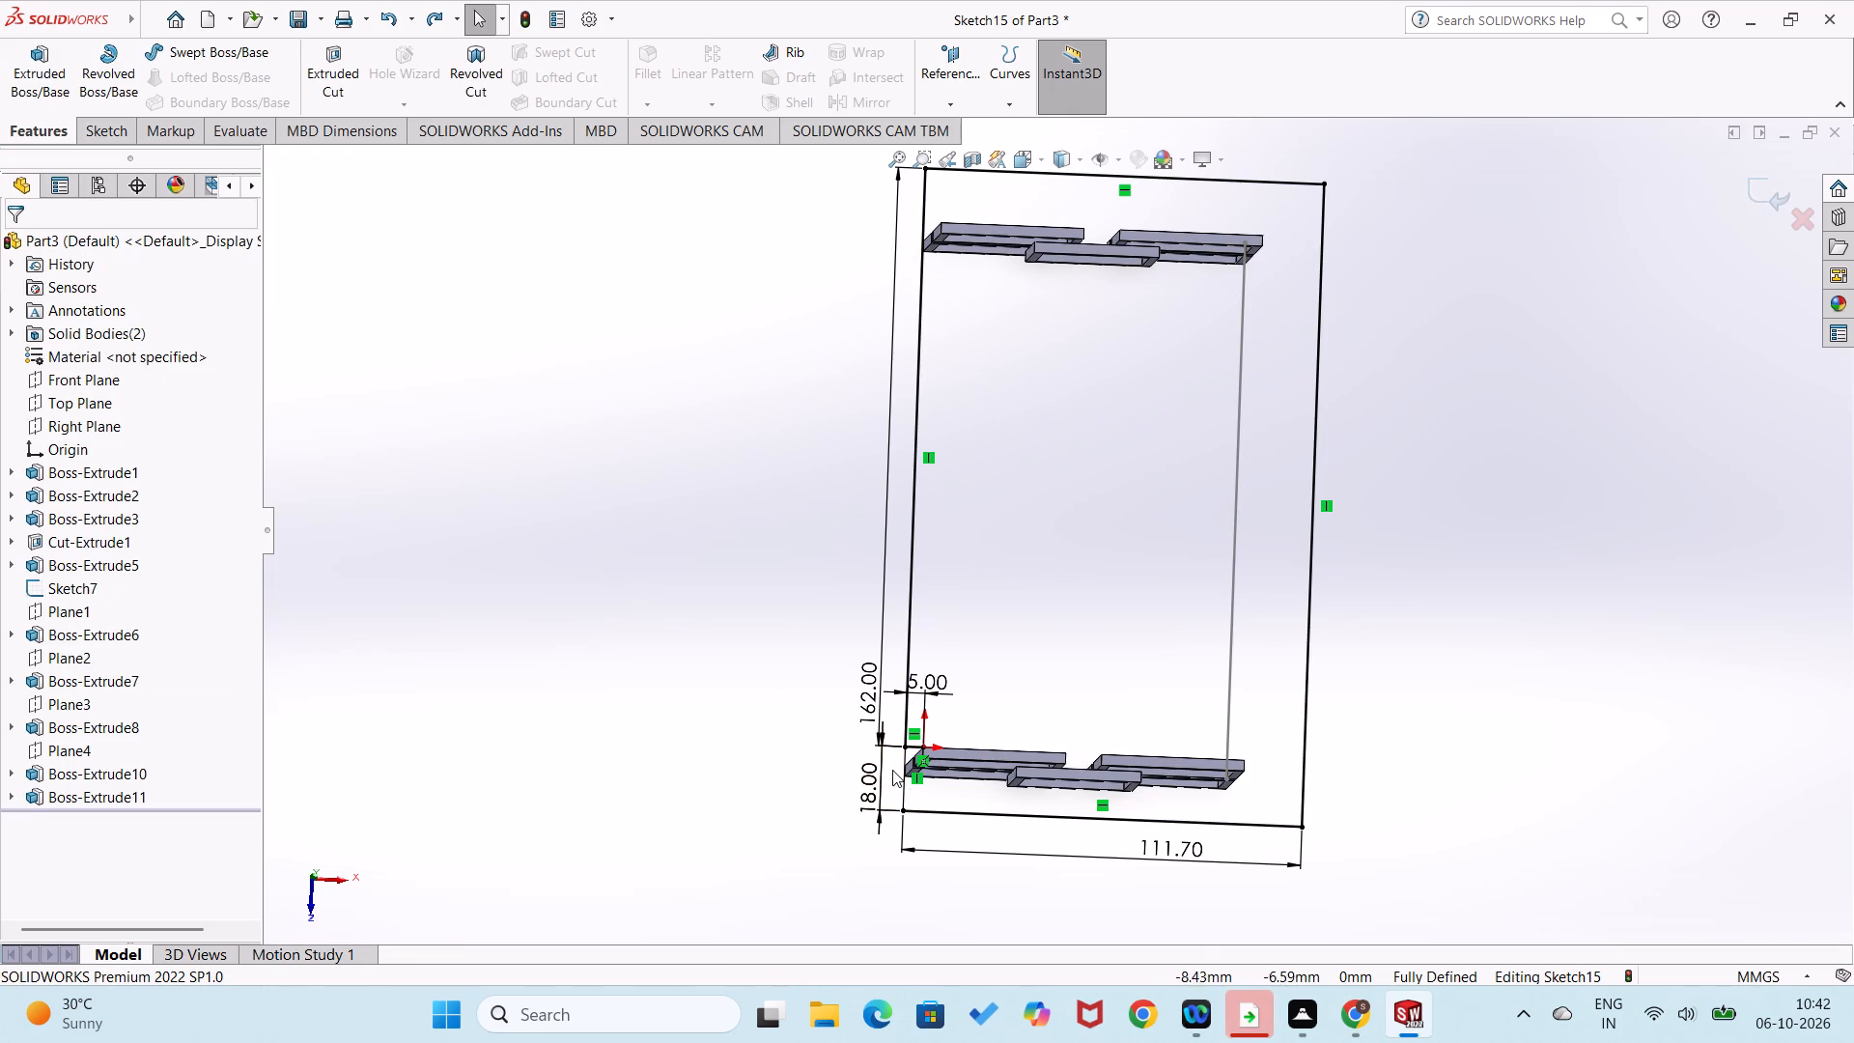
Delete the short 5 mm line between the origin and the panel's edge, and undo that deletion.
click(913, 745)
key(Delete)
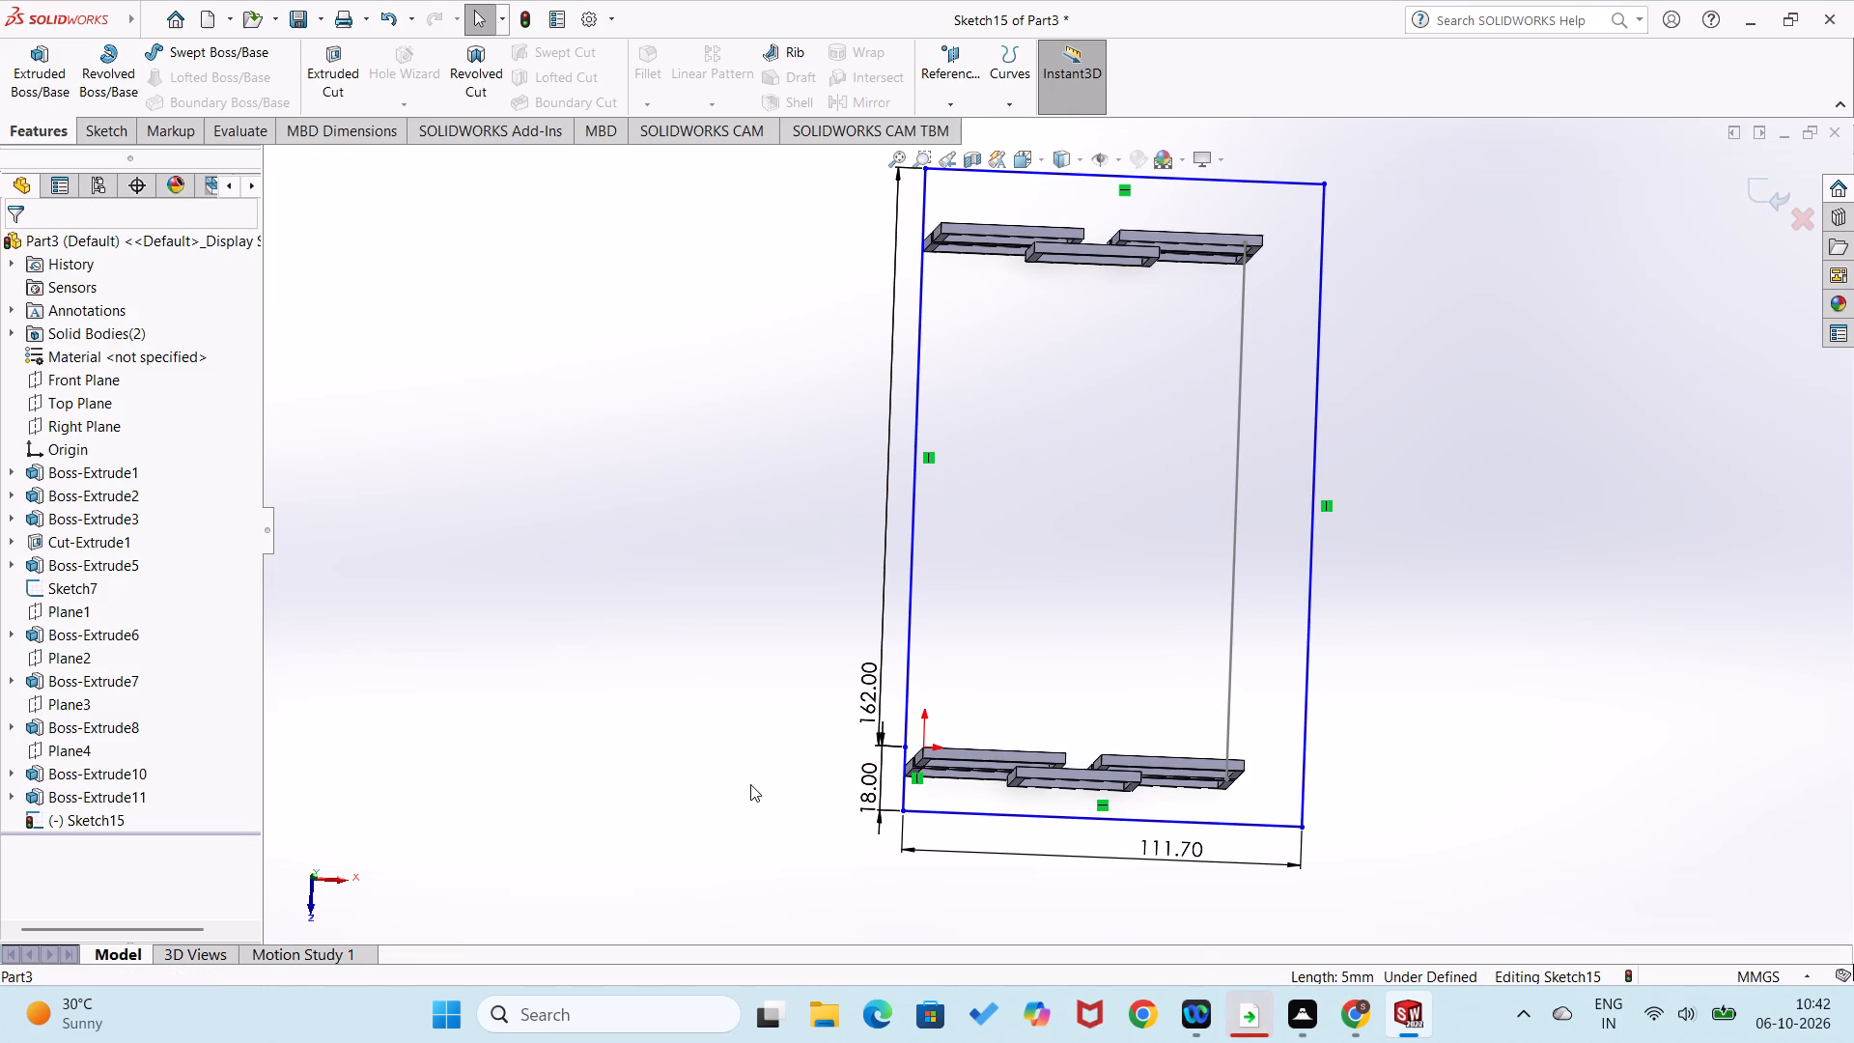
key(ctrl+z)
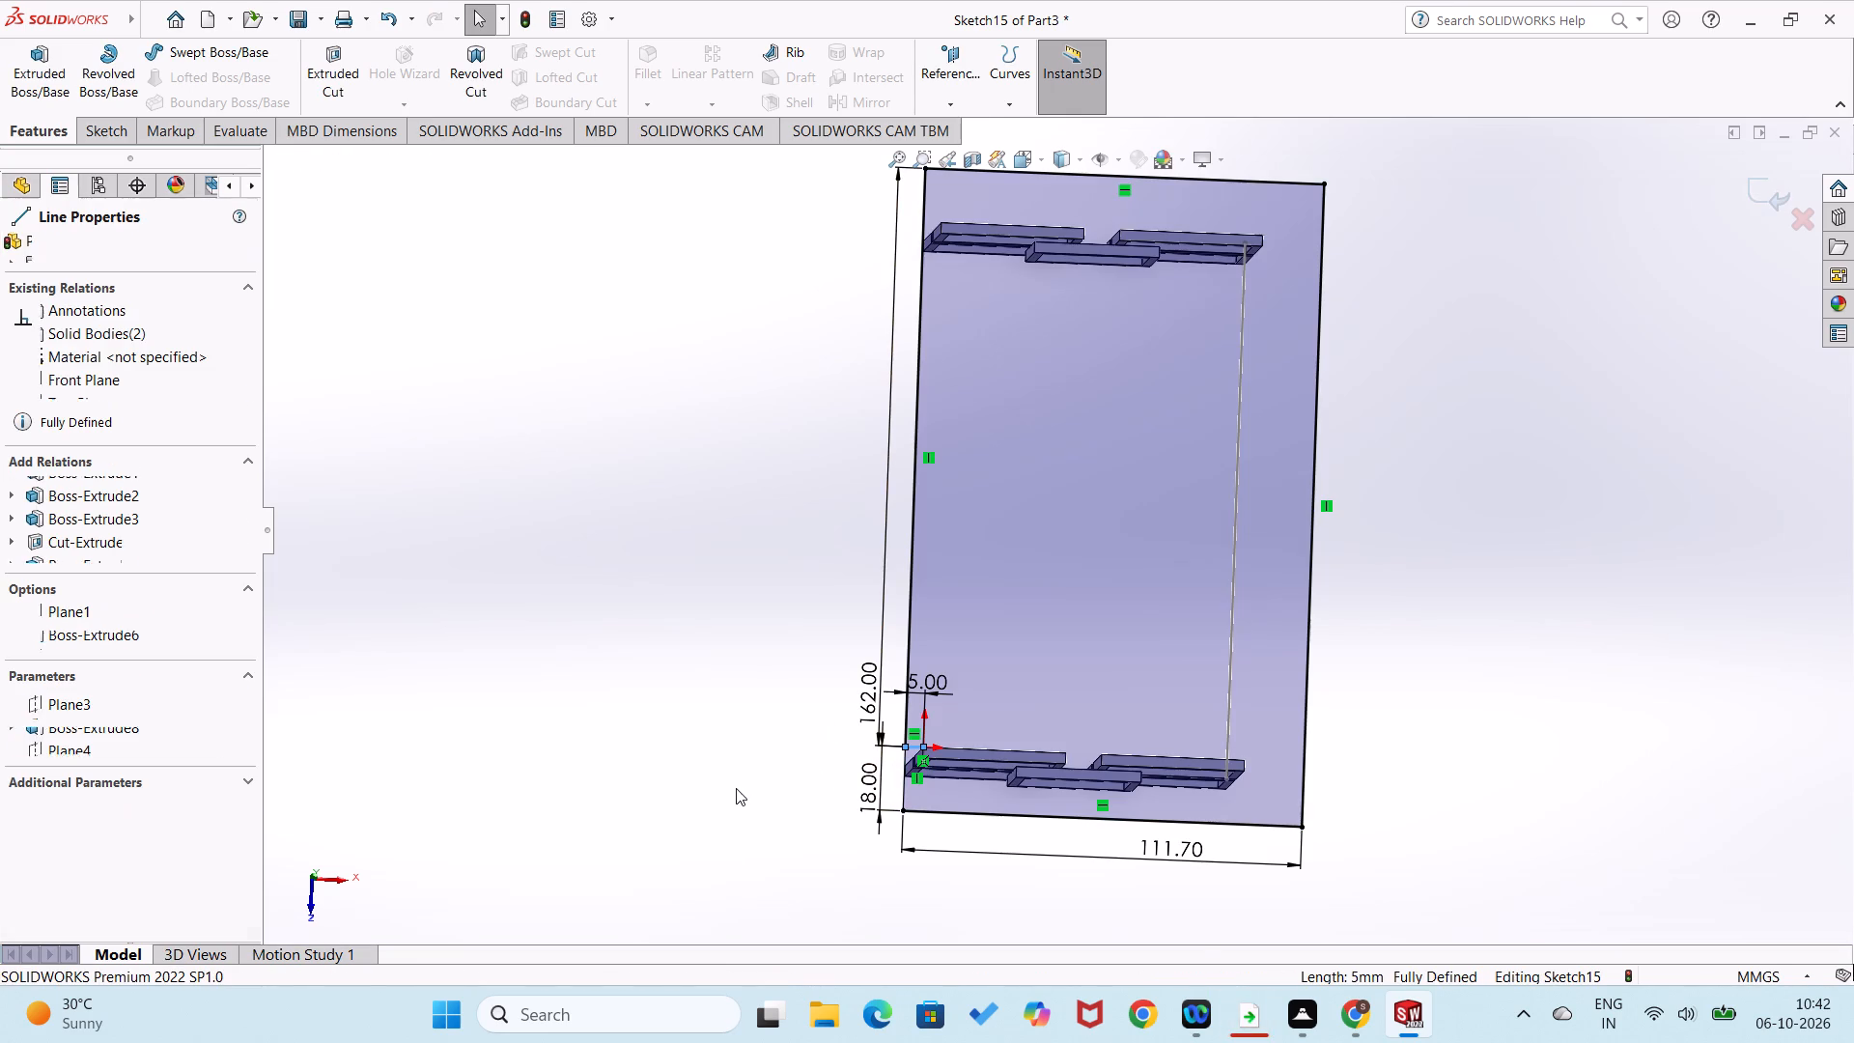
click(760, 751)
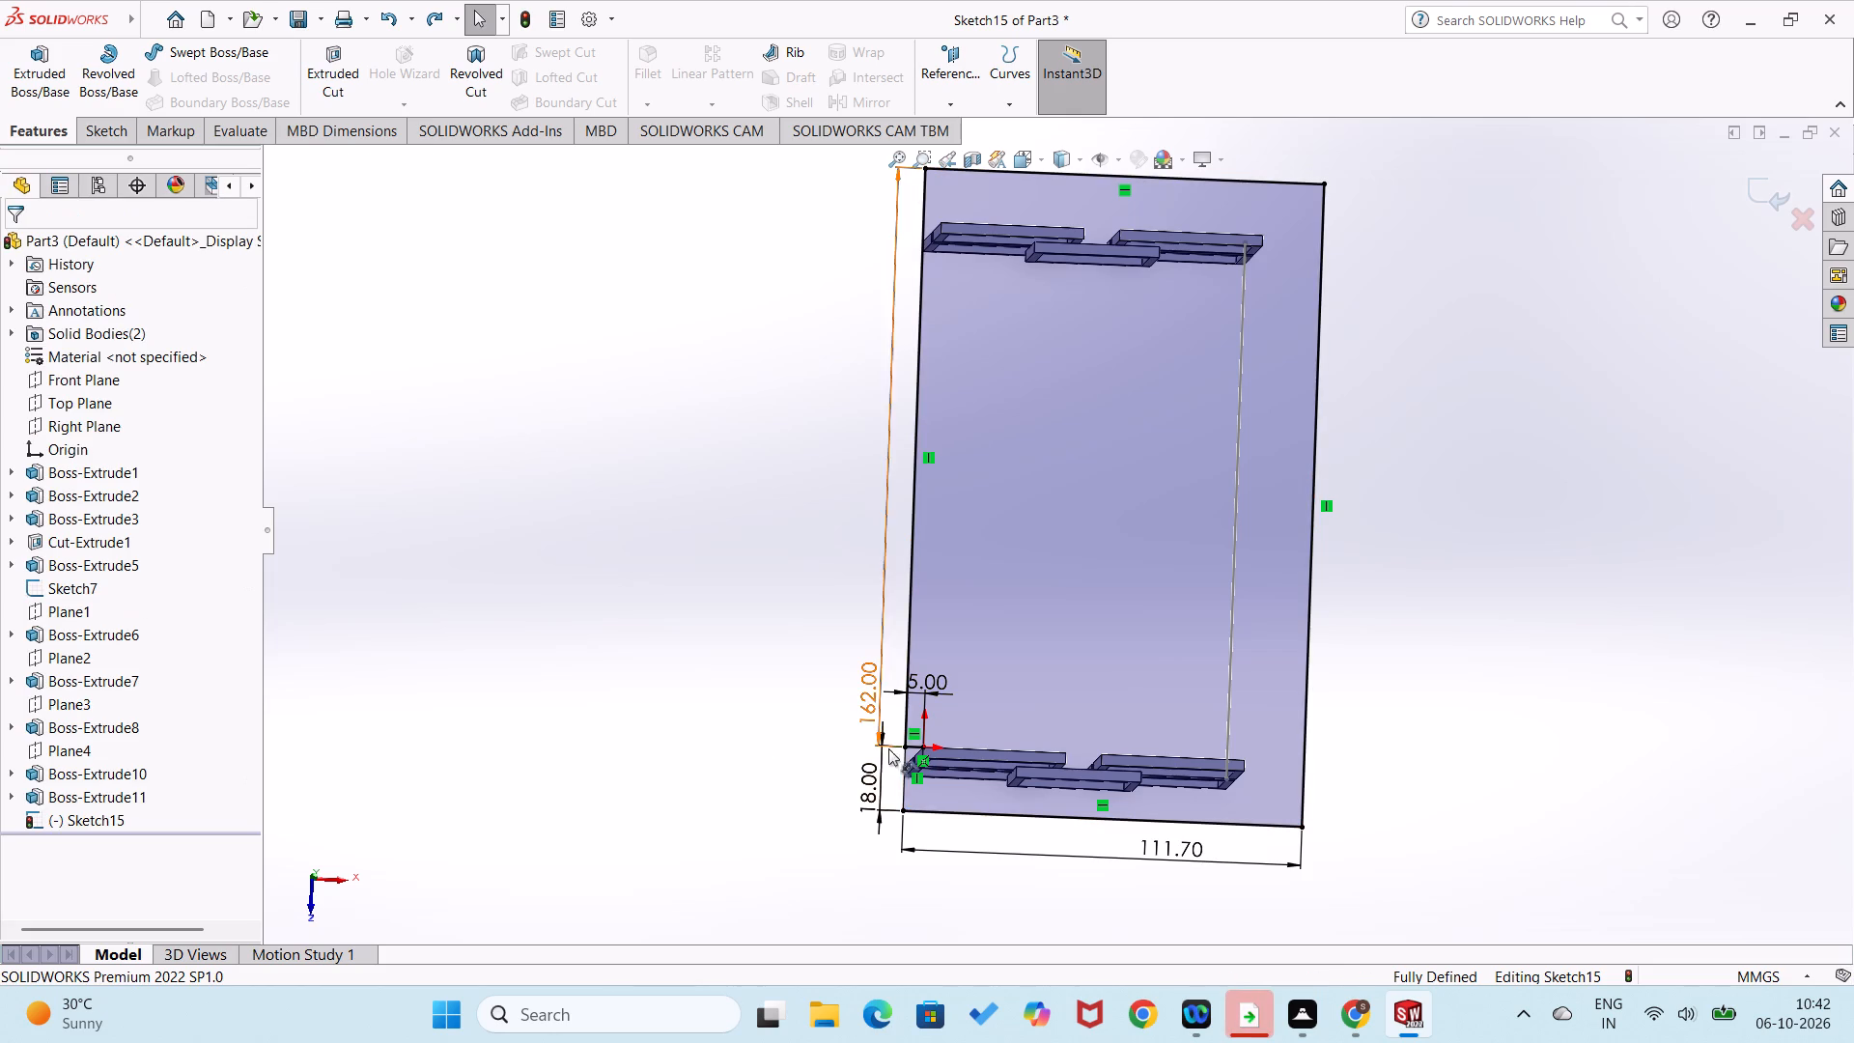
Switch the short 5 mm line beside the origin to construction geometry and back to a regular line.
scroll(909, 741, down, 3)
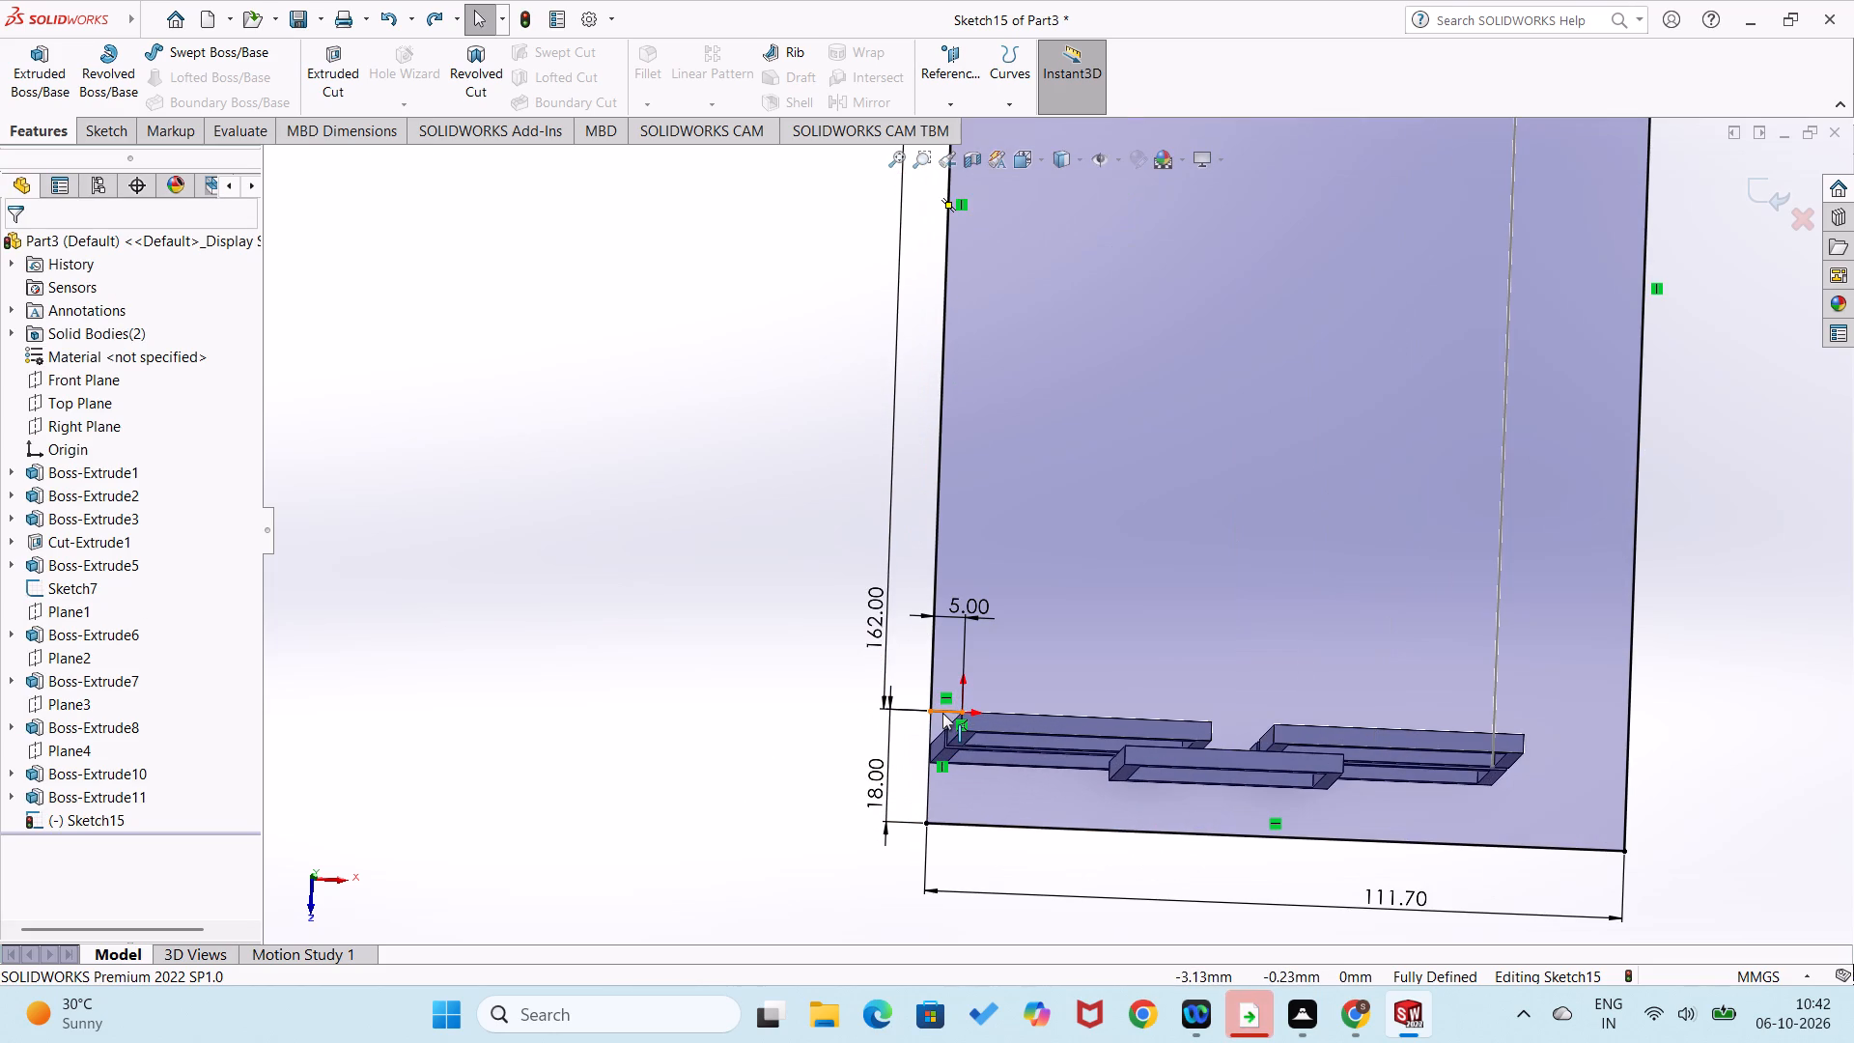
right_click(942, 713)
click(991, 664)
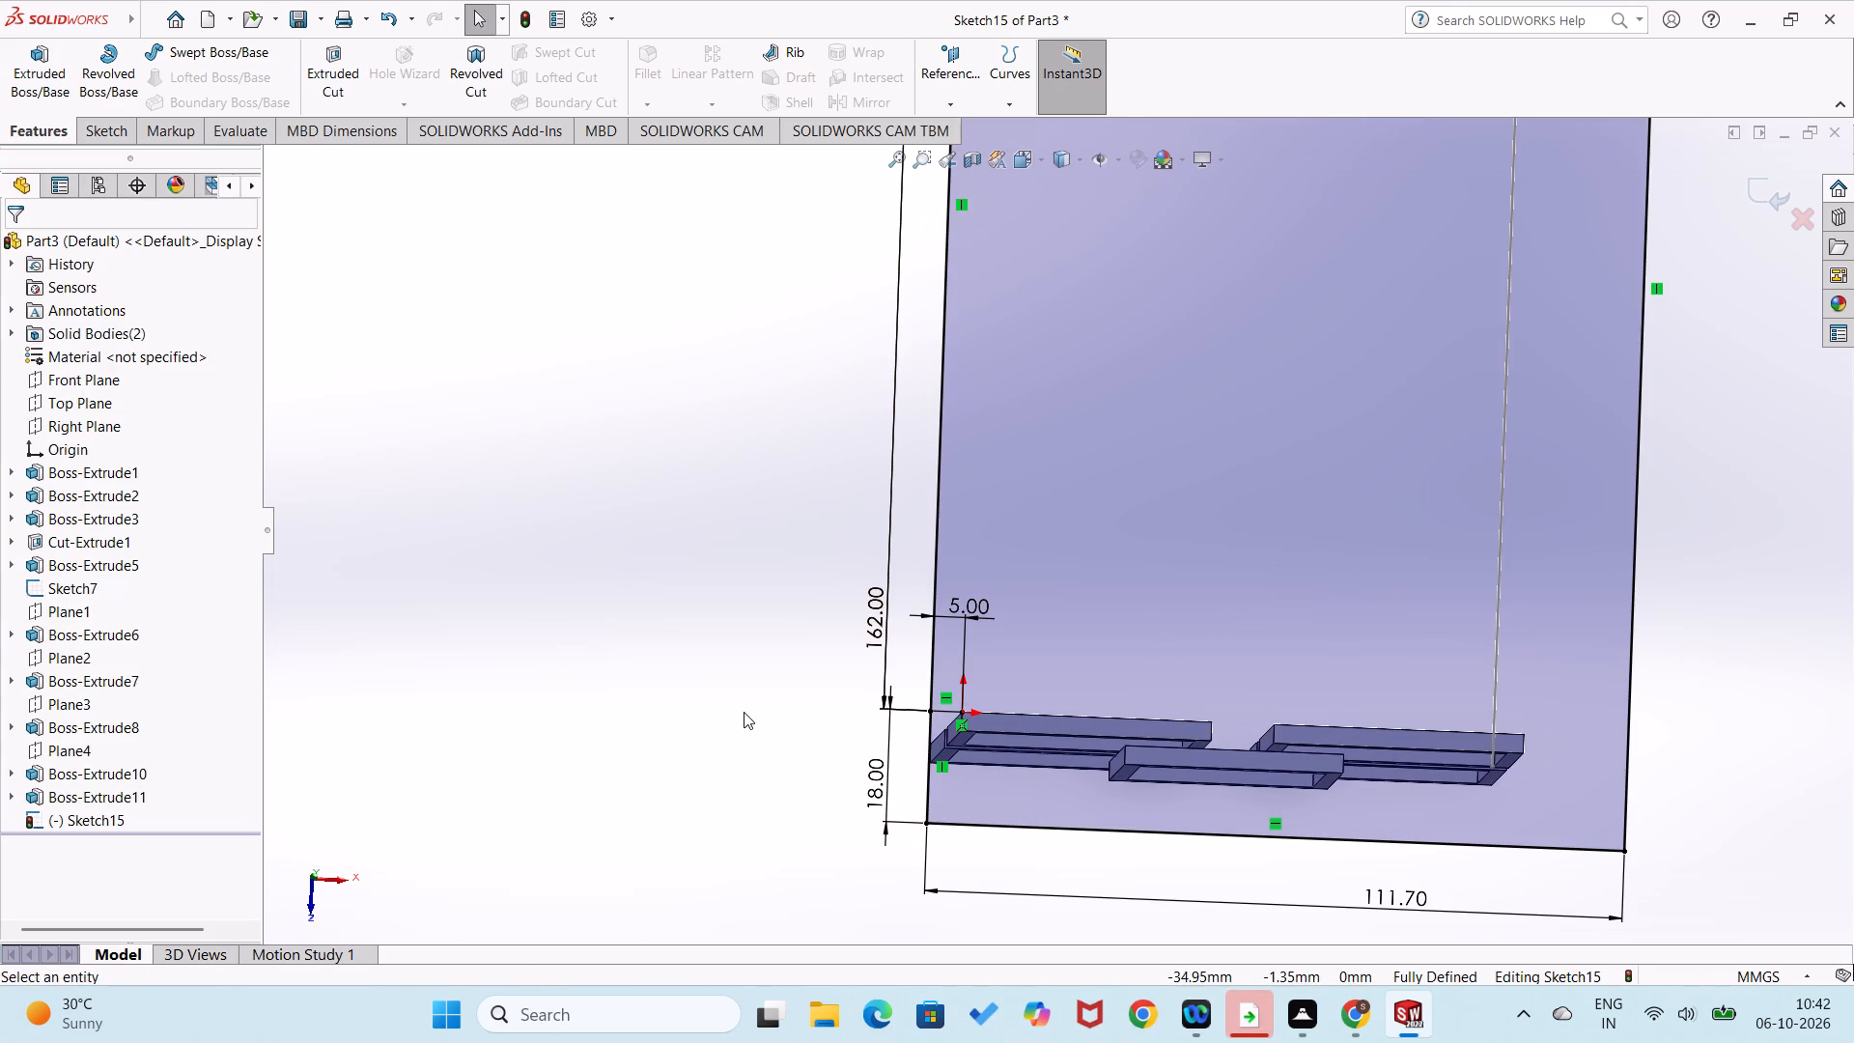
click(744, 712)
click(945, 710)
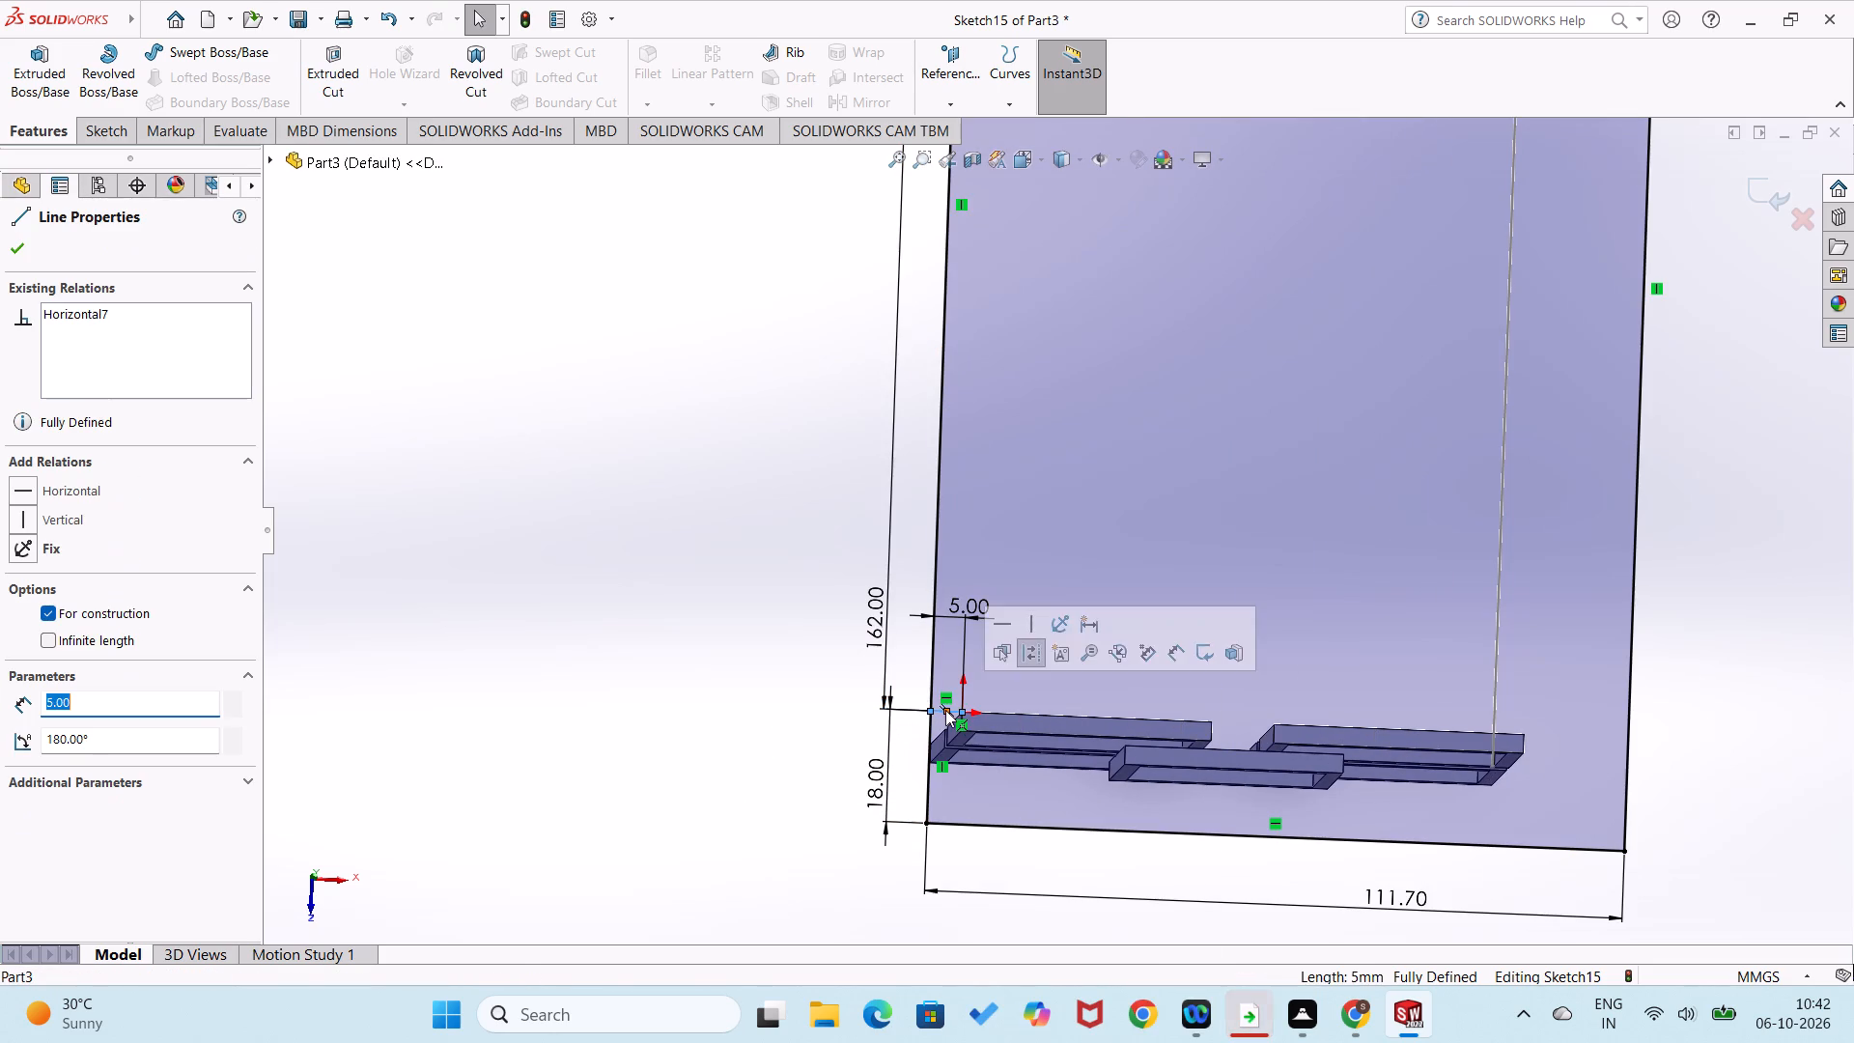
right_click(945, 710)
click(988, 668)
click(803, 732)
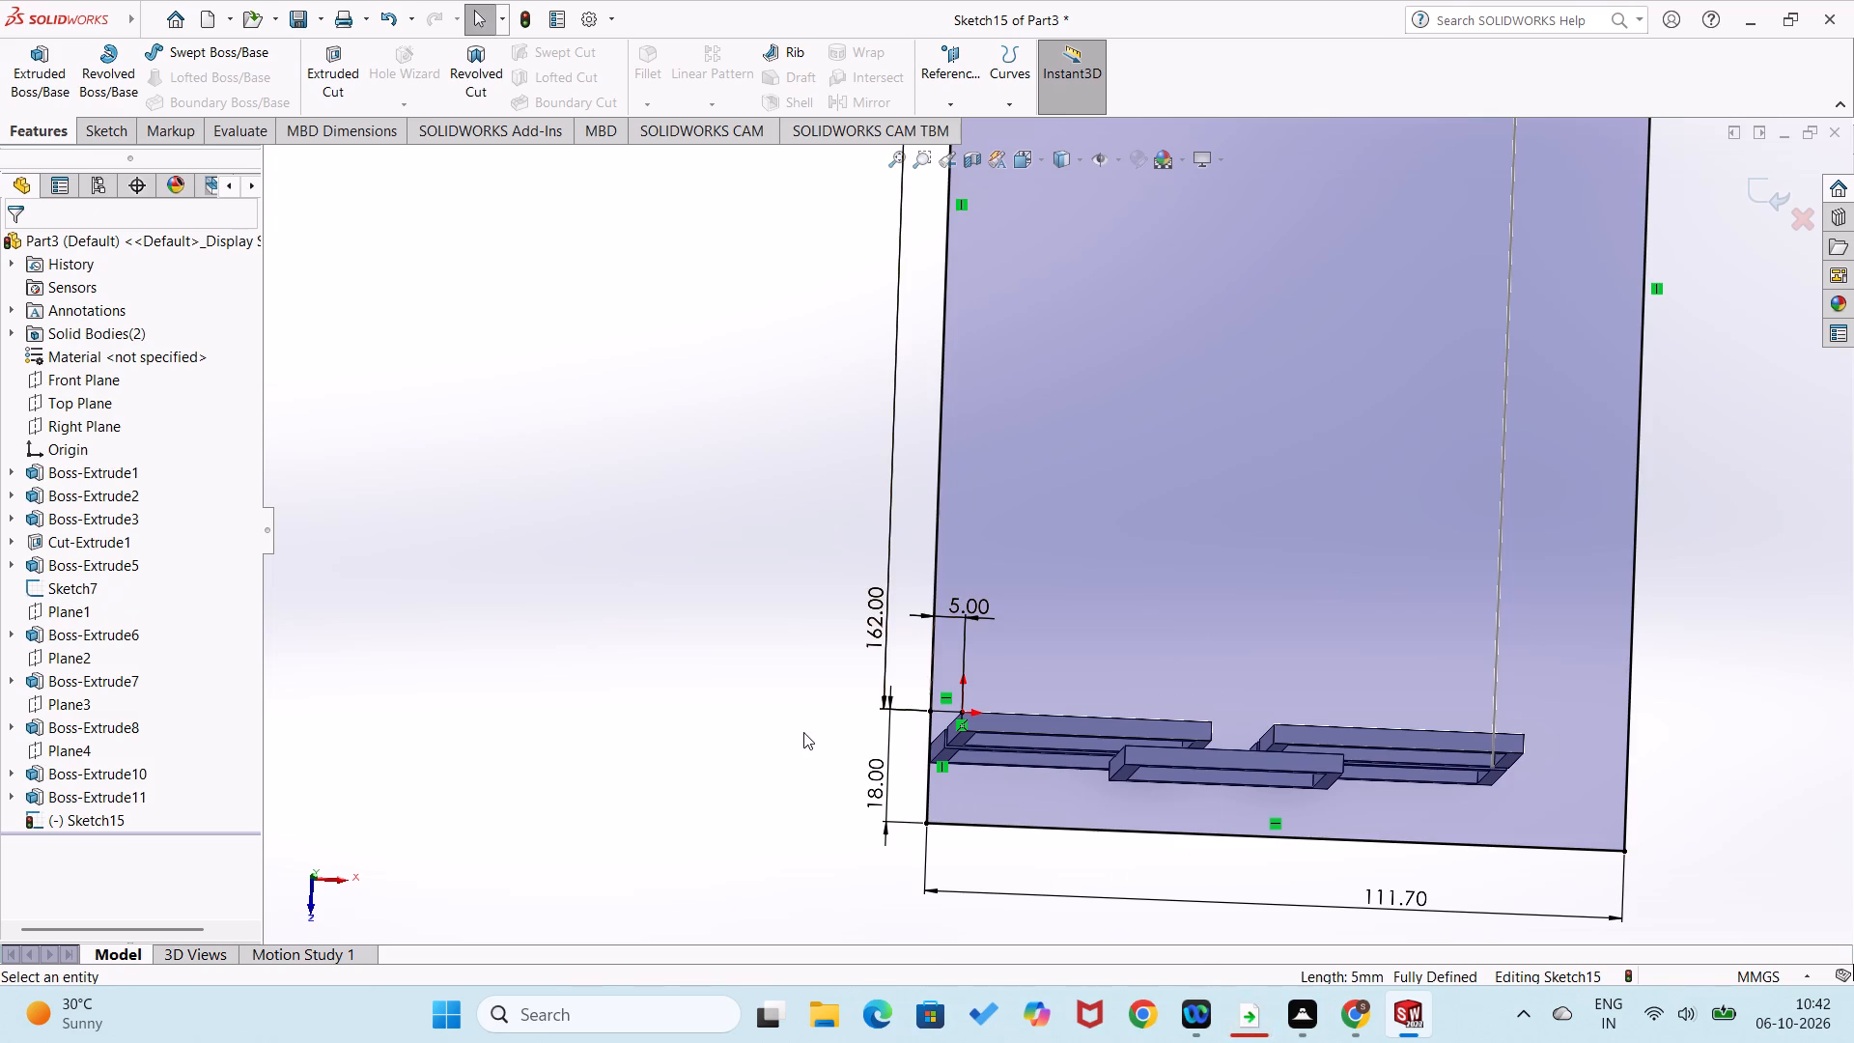
Delete the short 5 mm line joining the origin to the panel's long edge.
click(945, 714)
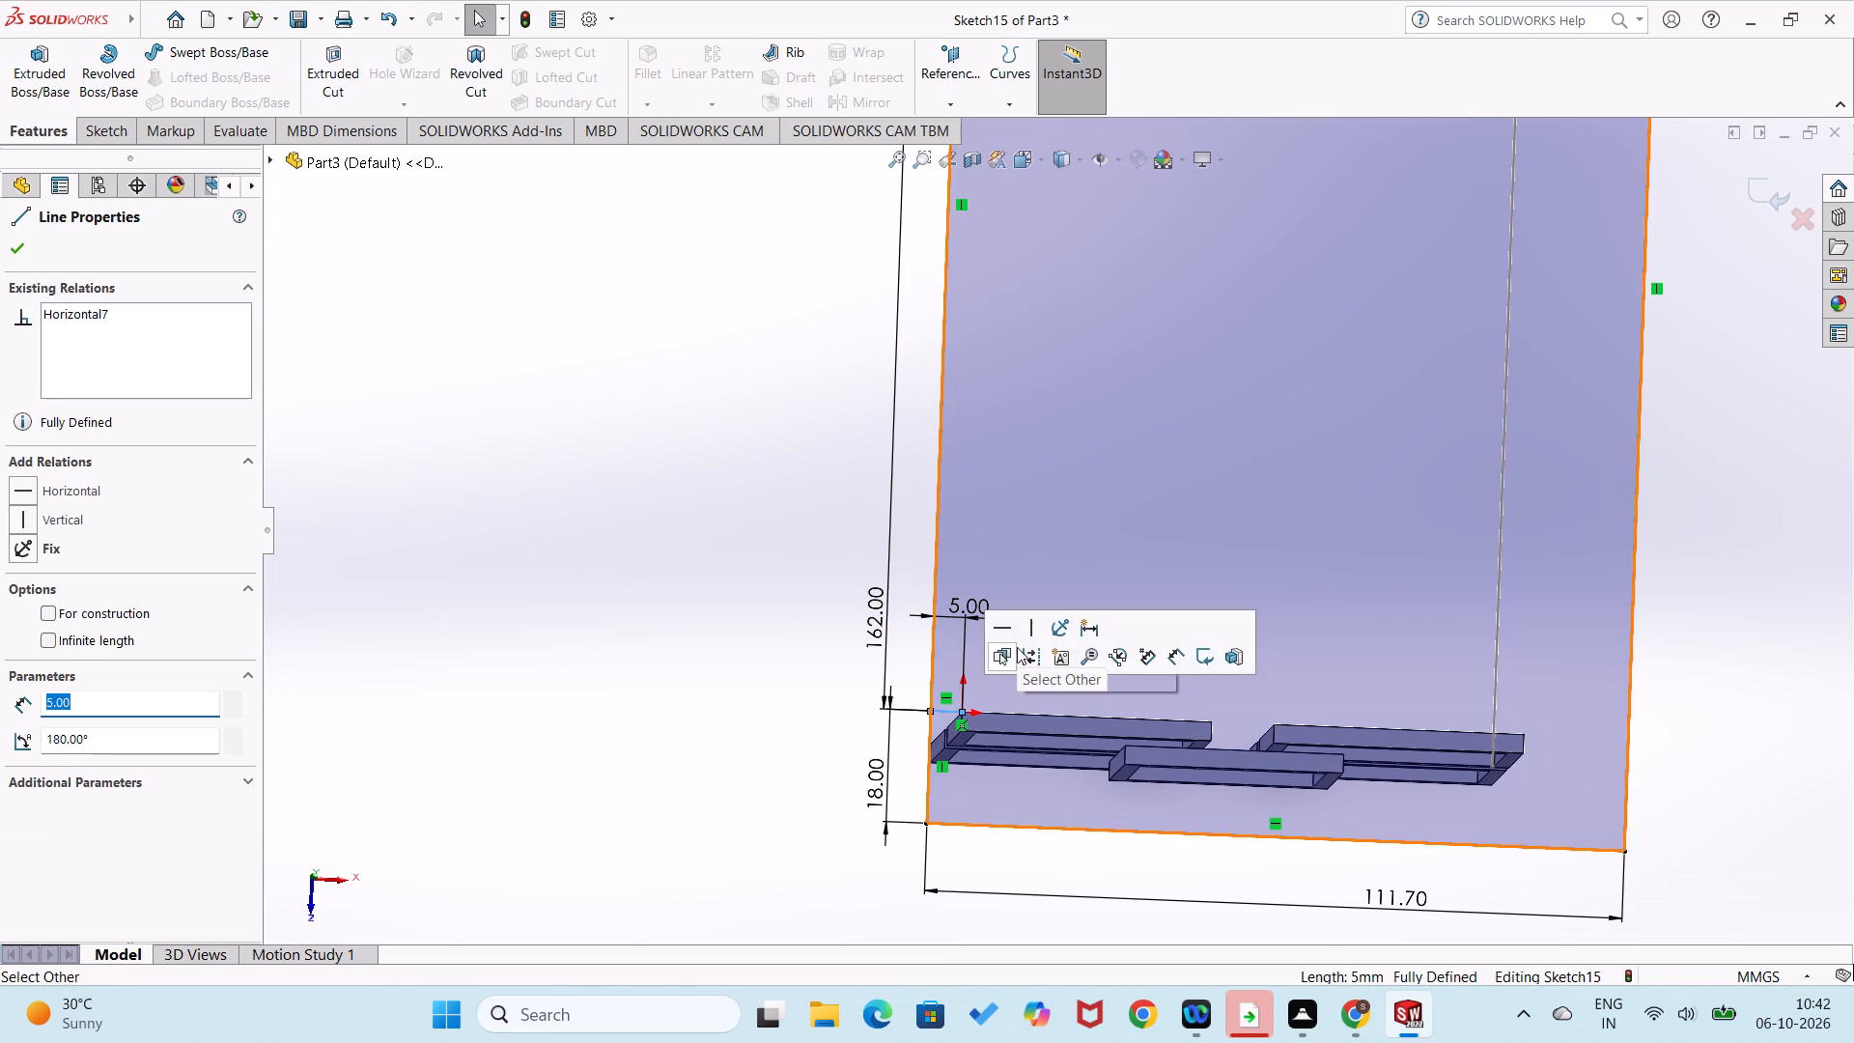
key(Delete)
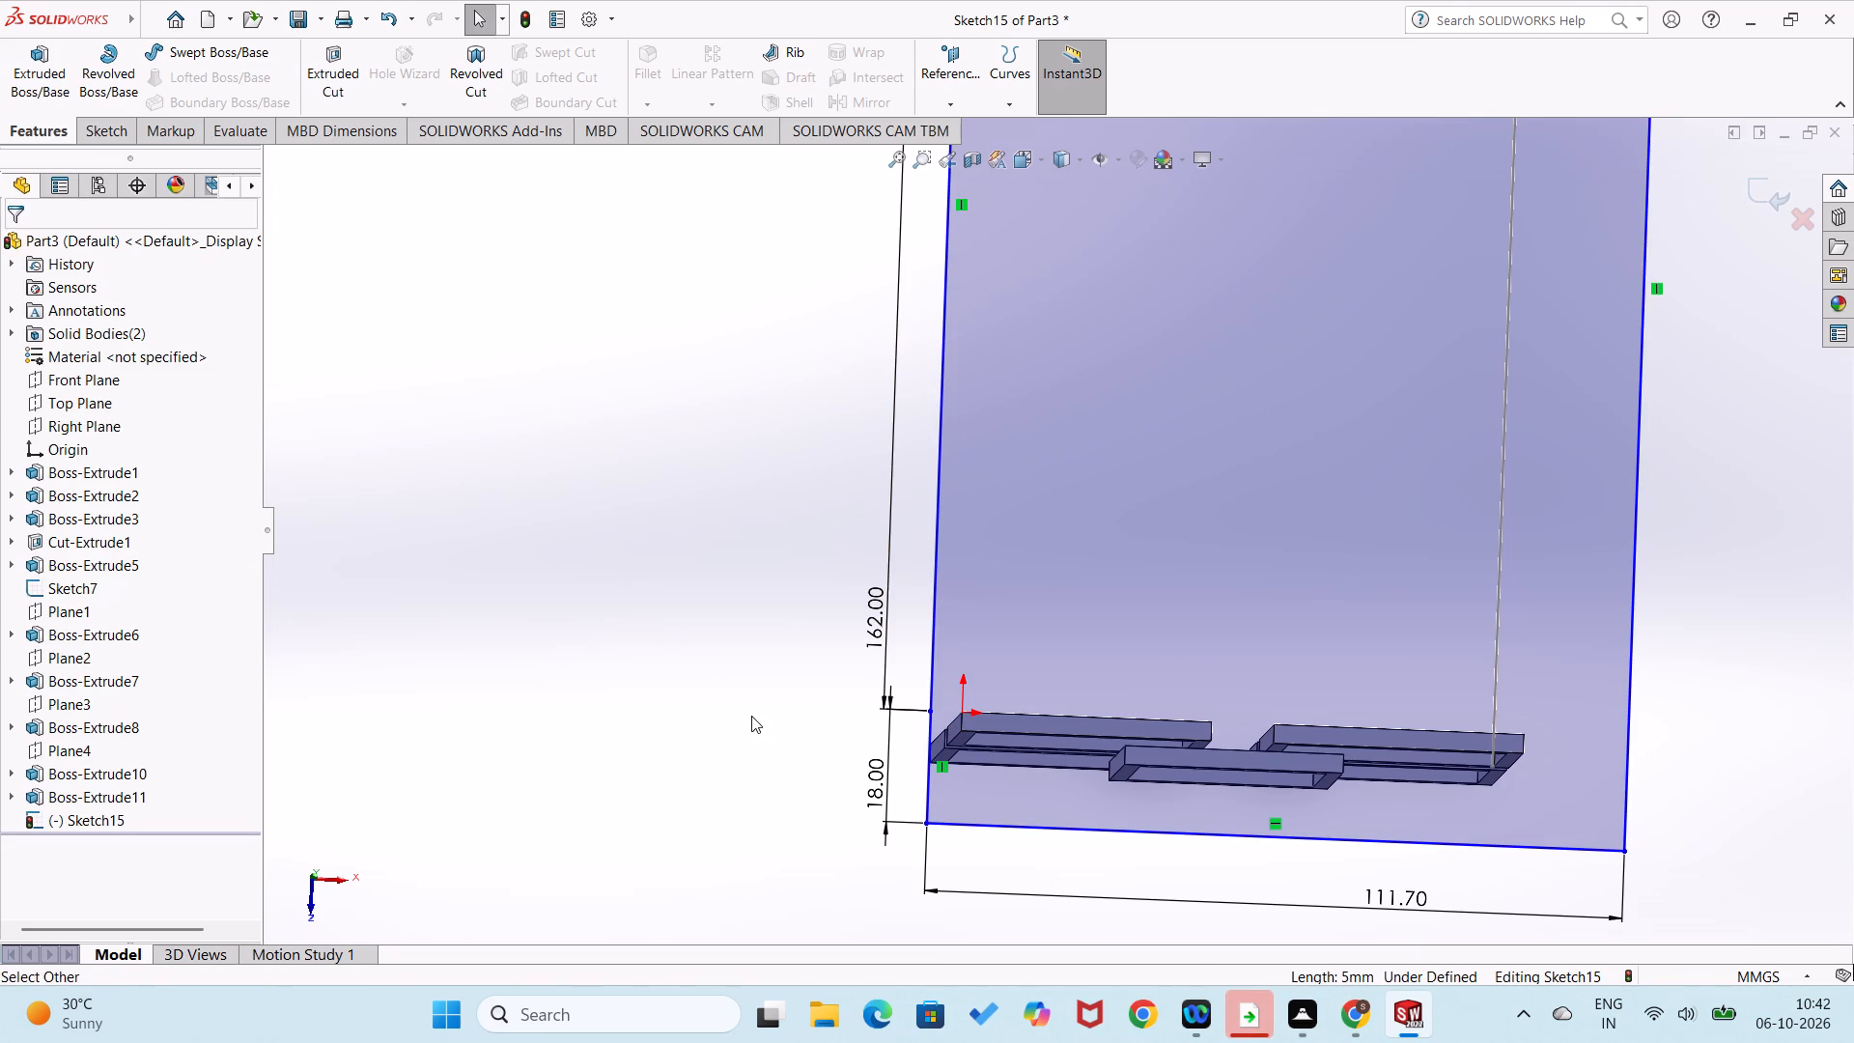
Dimension the horizontal distance between the panel's lower corner near the origin and the origin as 5 mm.
right_drag(756, 866, 786, 725)
click(924, 824)
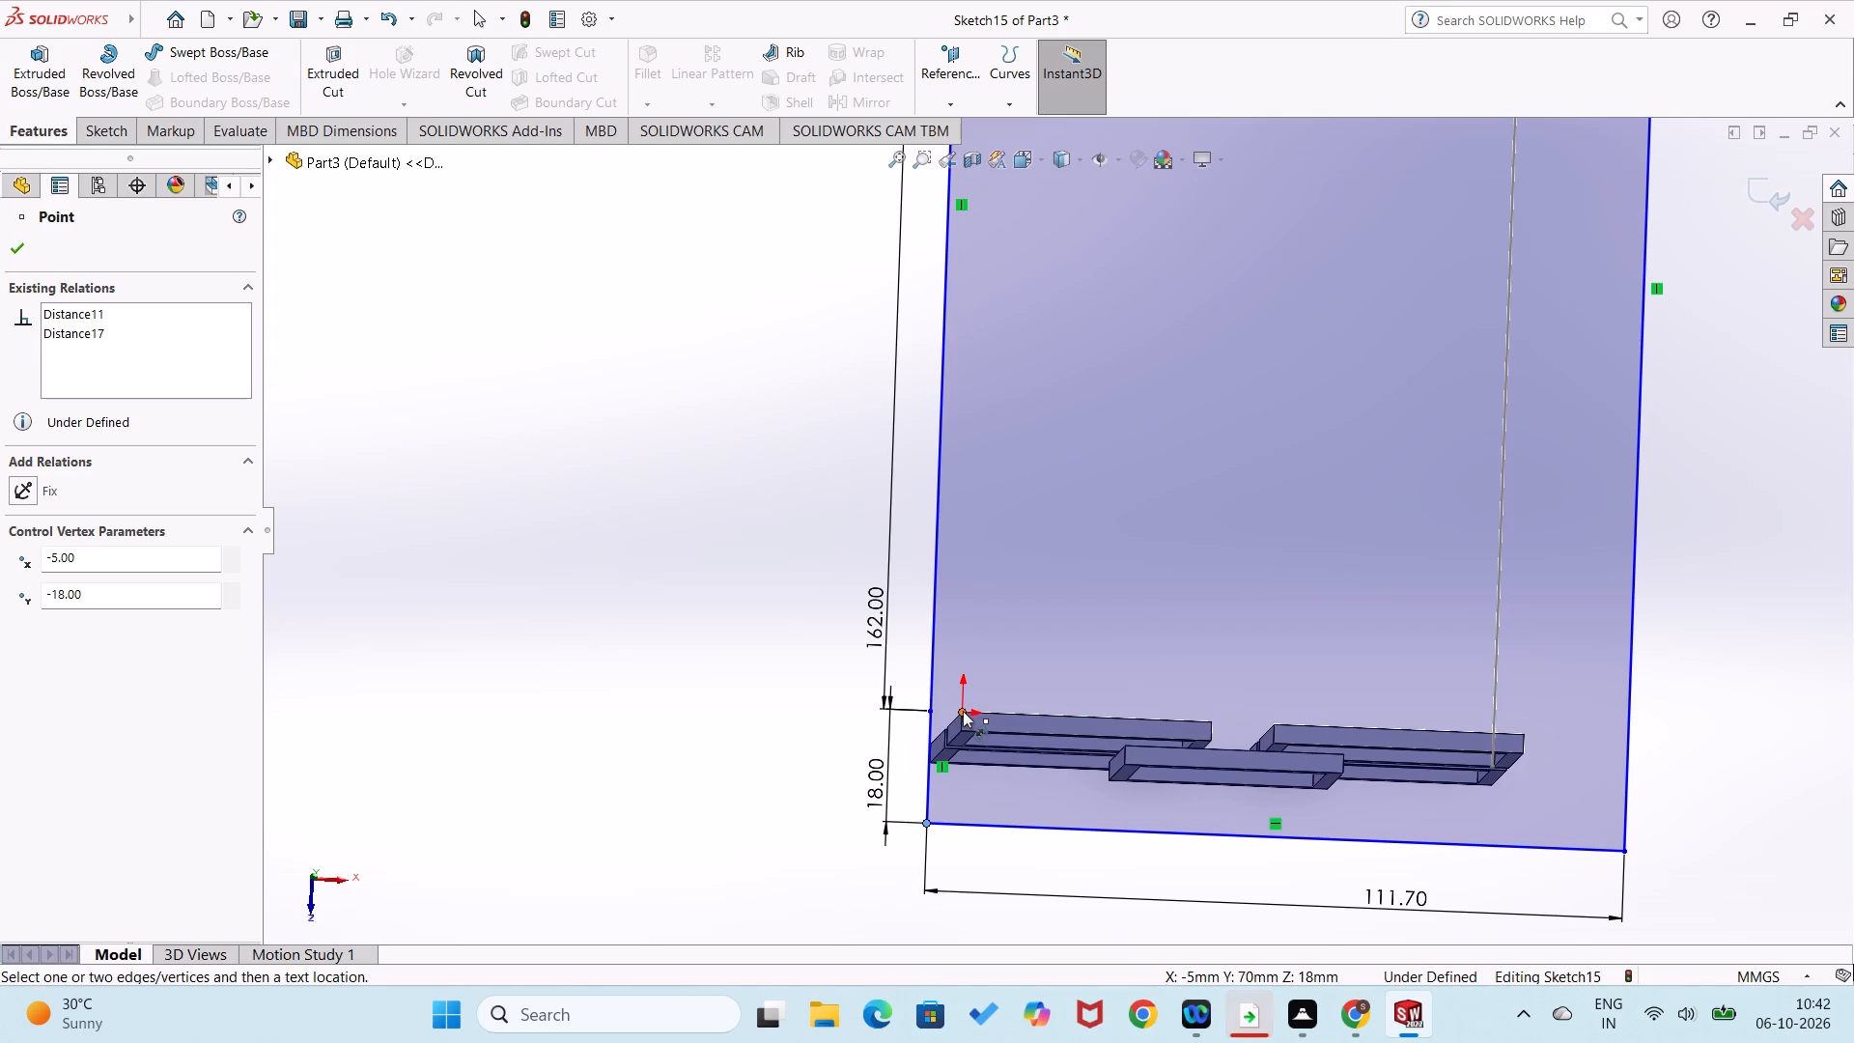
click(963, 711)
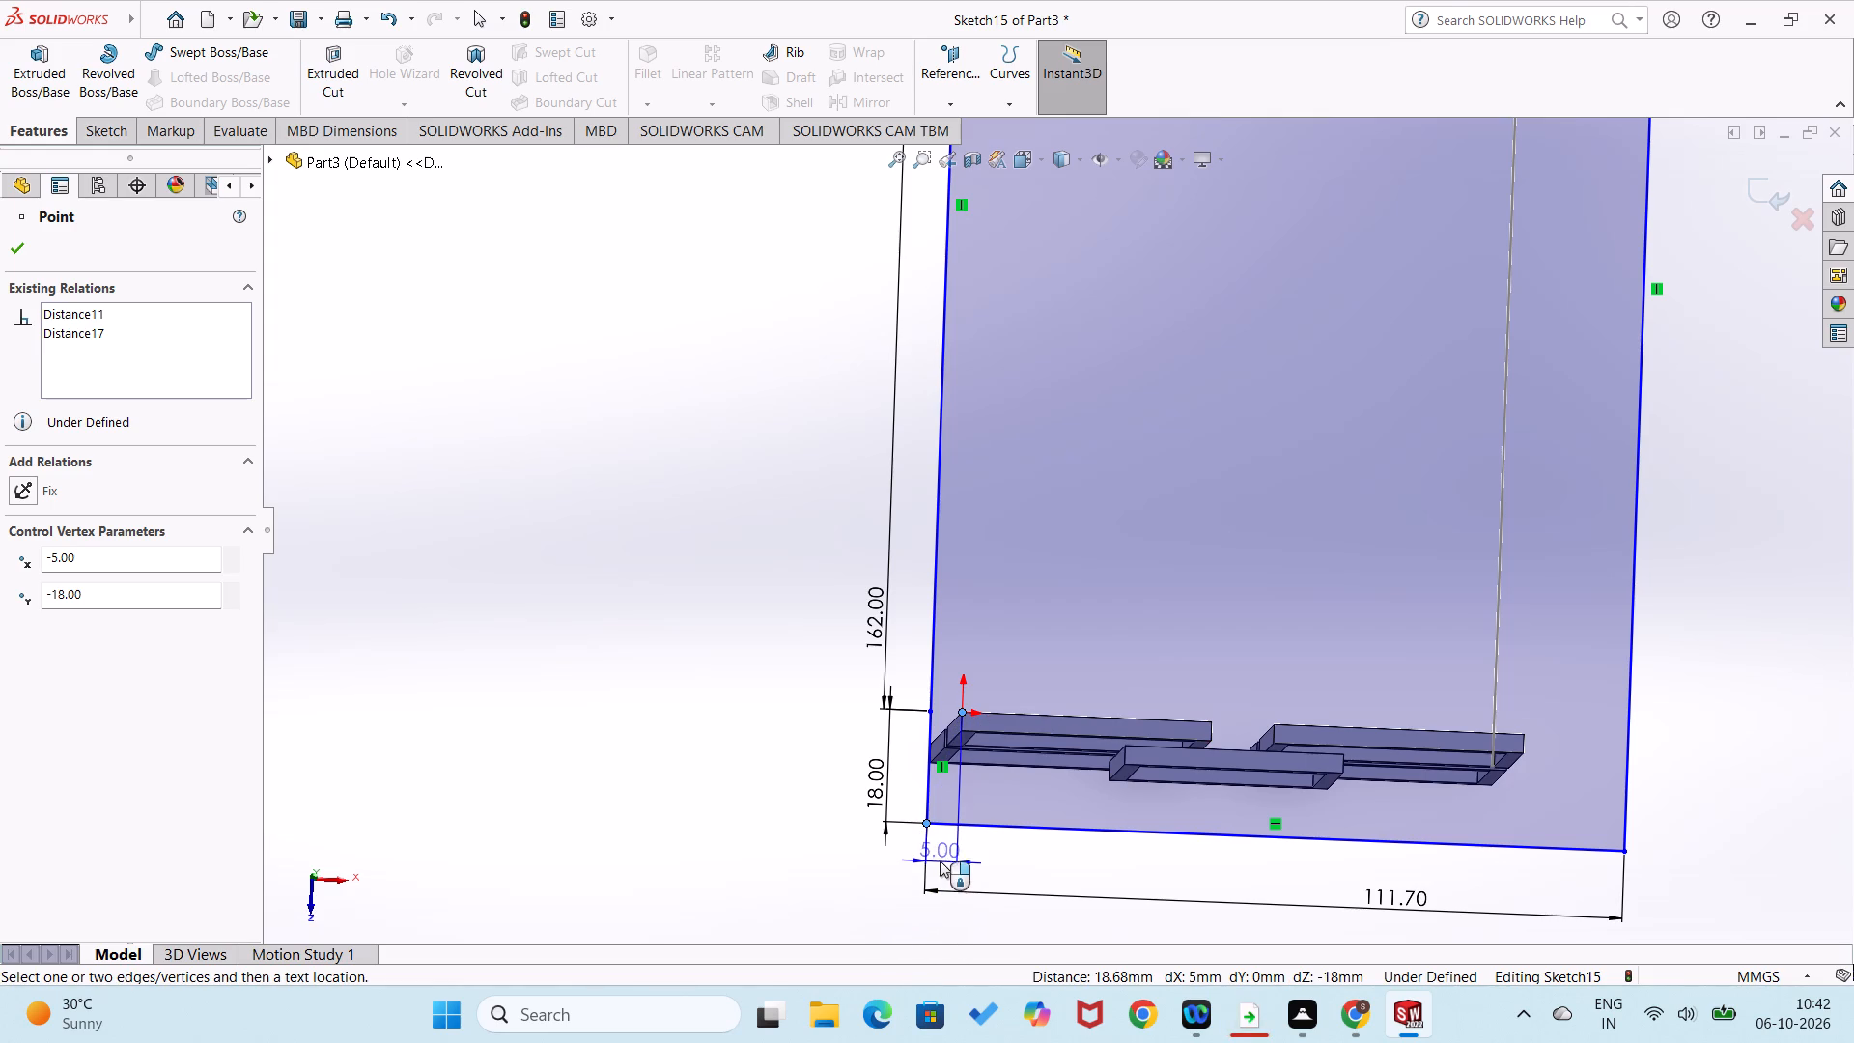
click(940, 860)
click(850, 836)
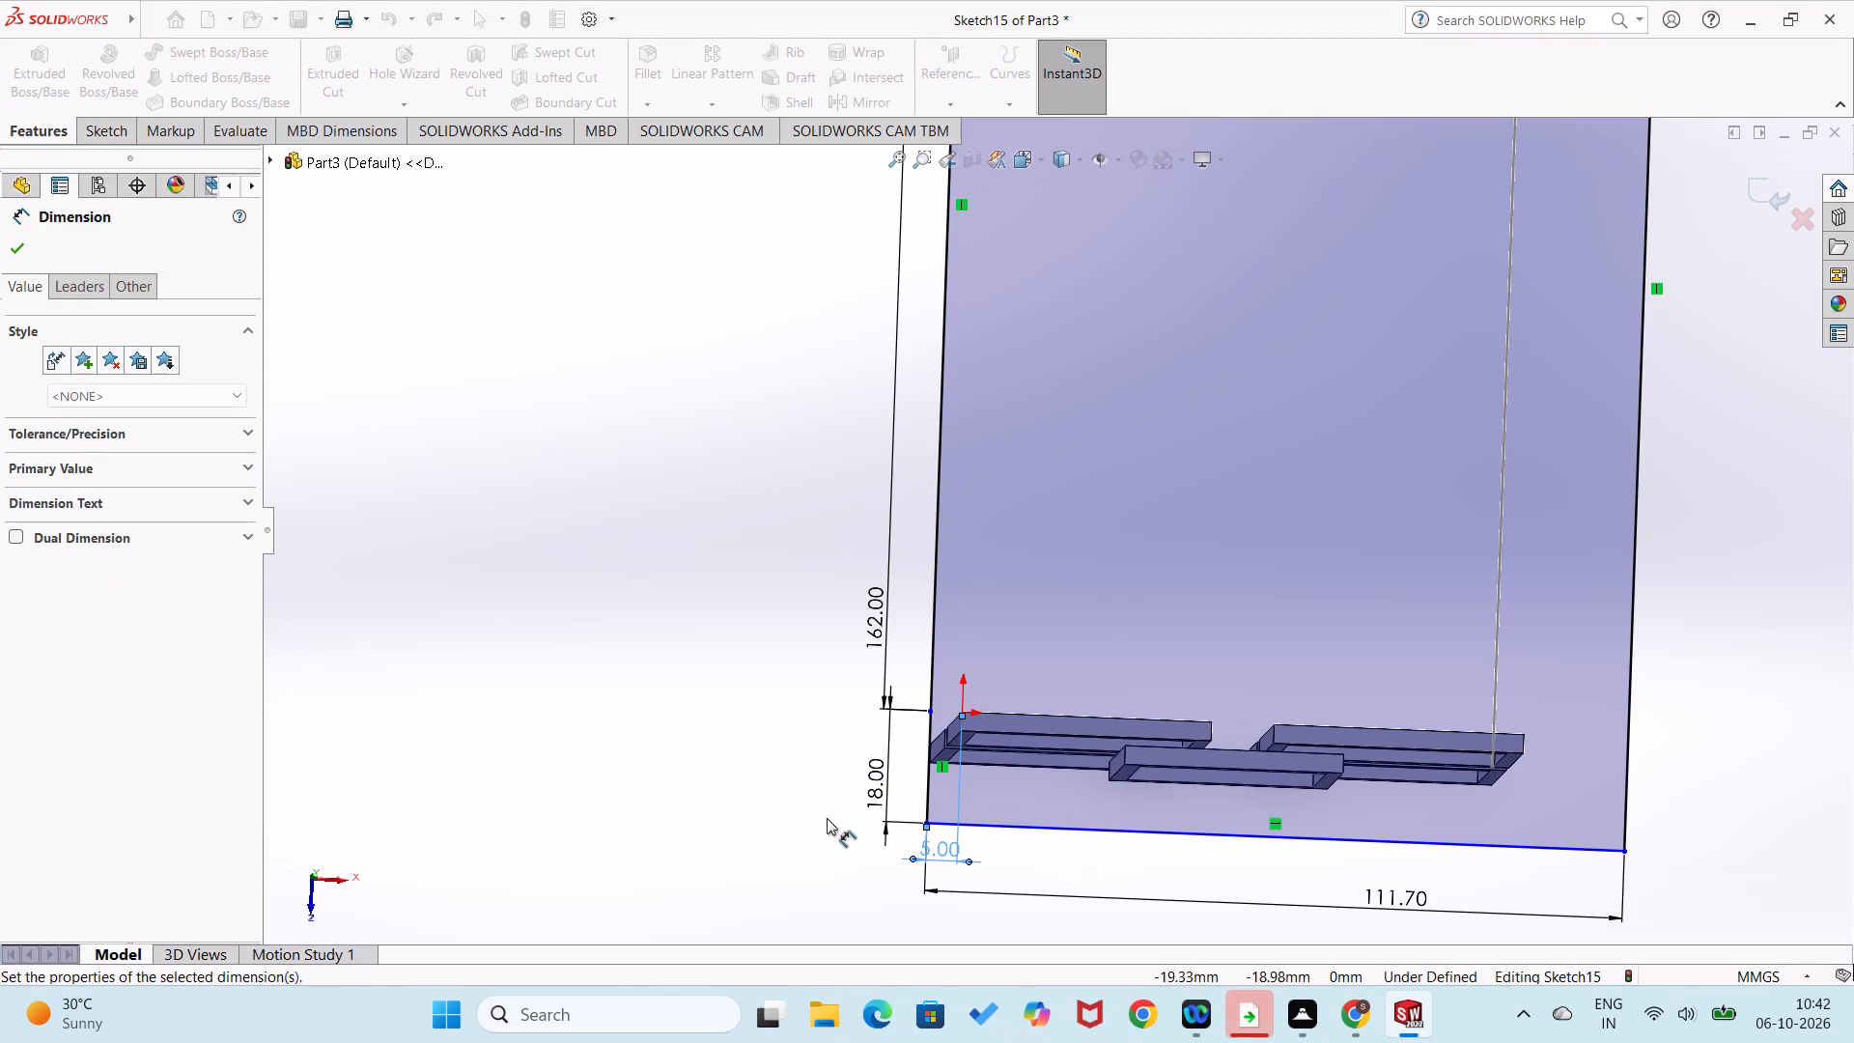
click(806, 785)
Set the panel's width dimension to 100 mm.
scroll(806, 785, up, 2)
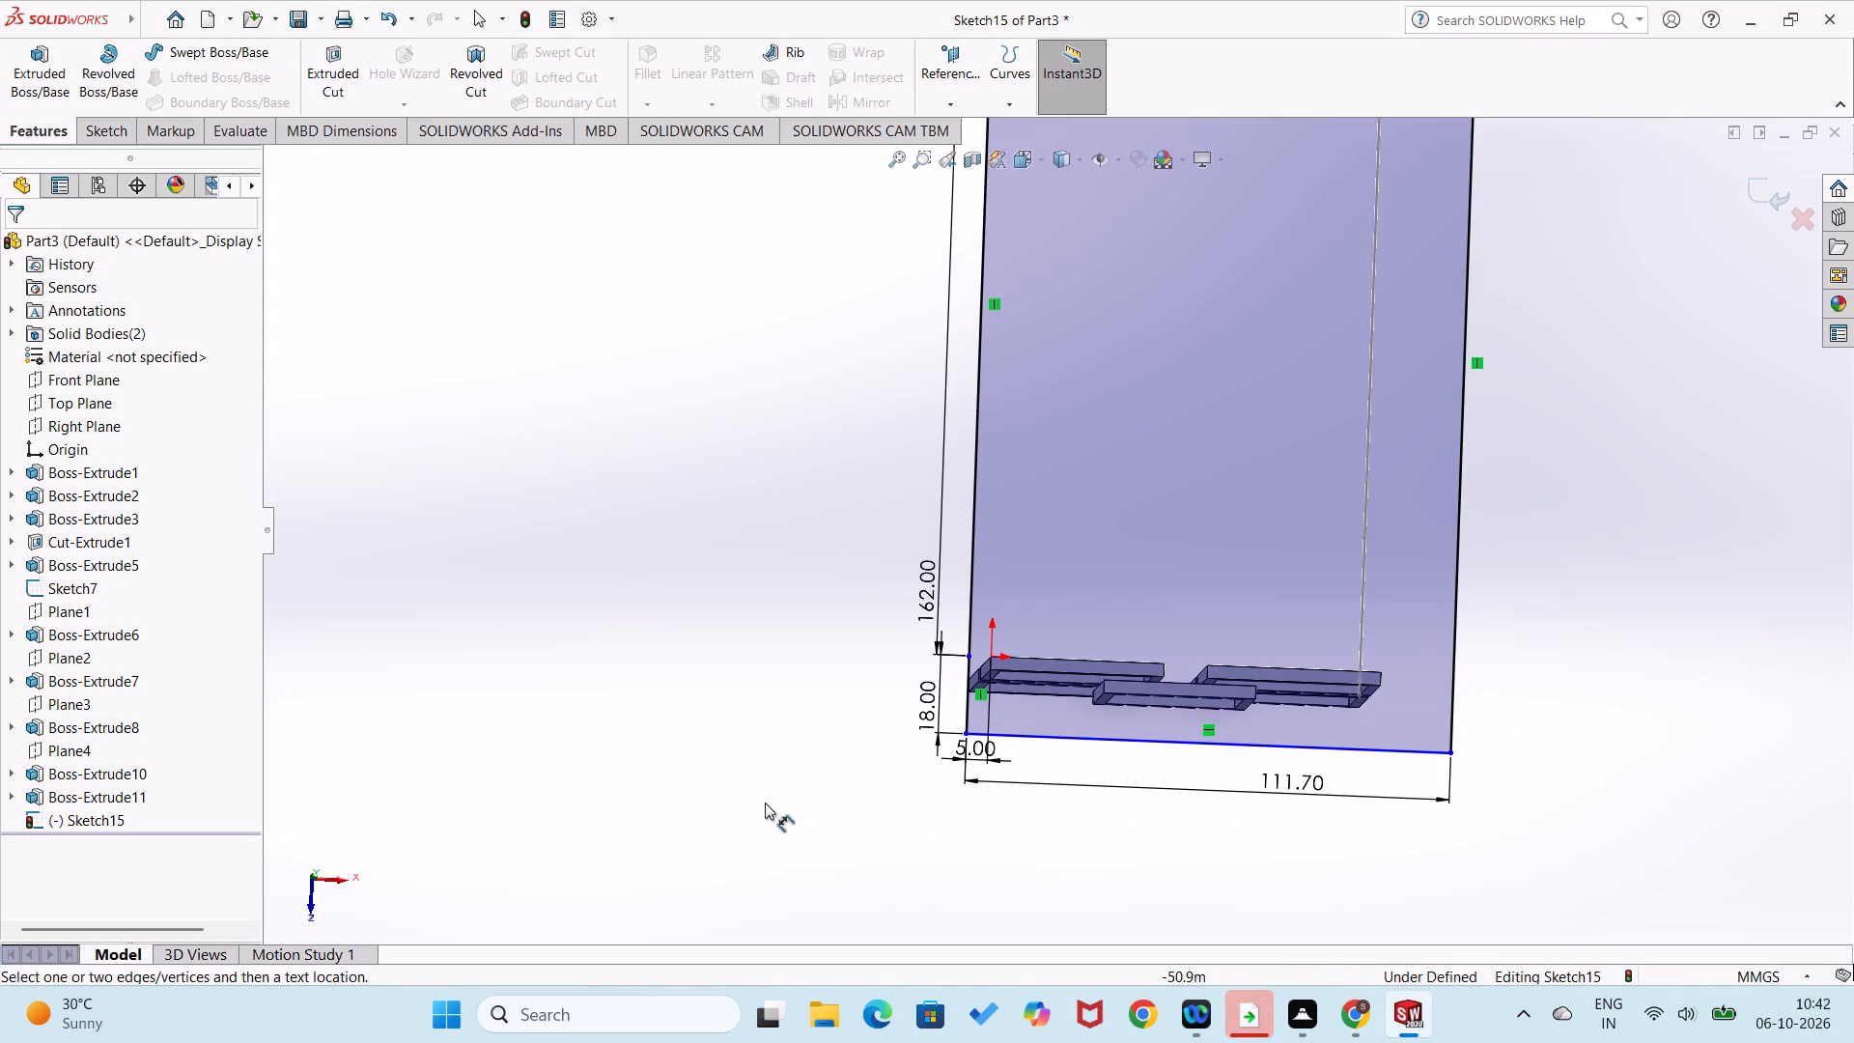
scroll(765, 803, up, 3)
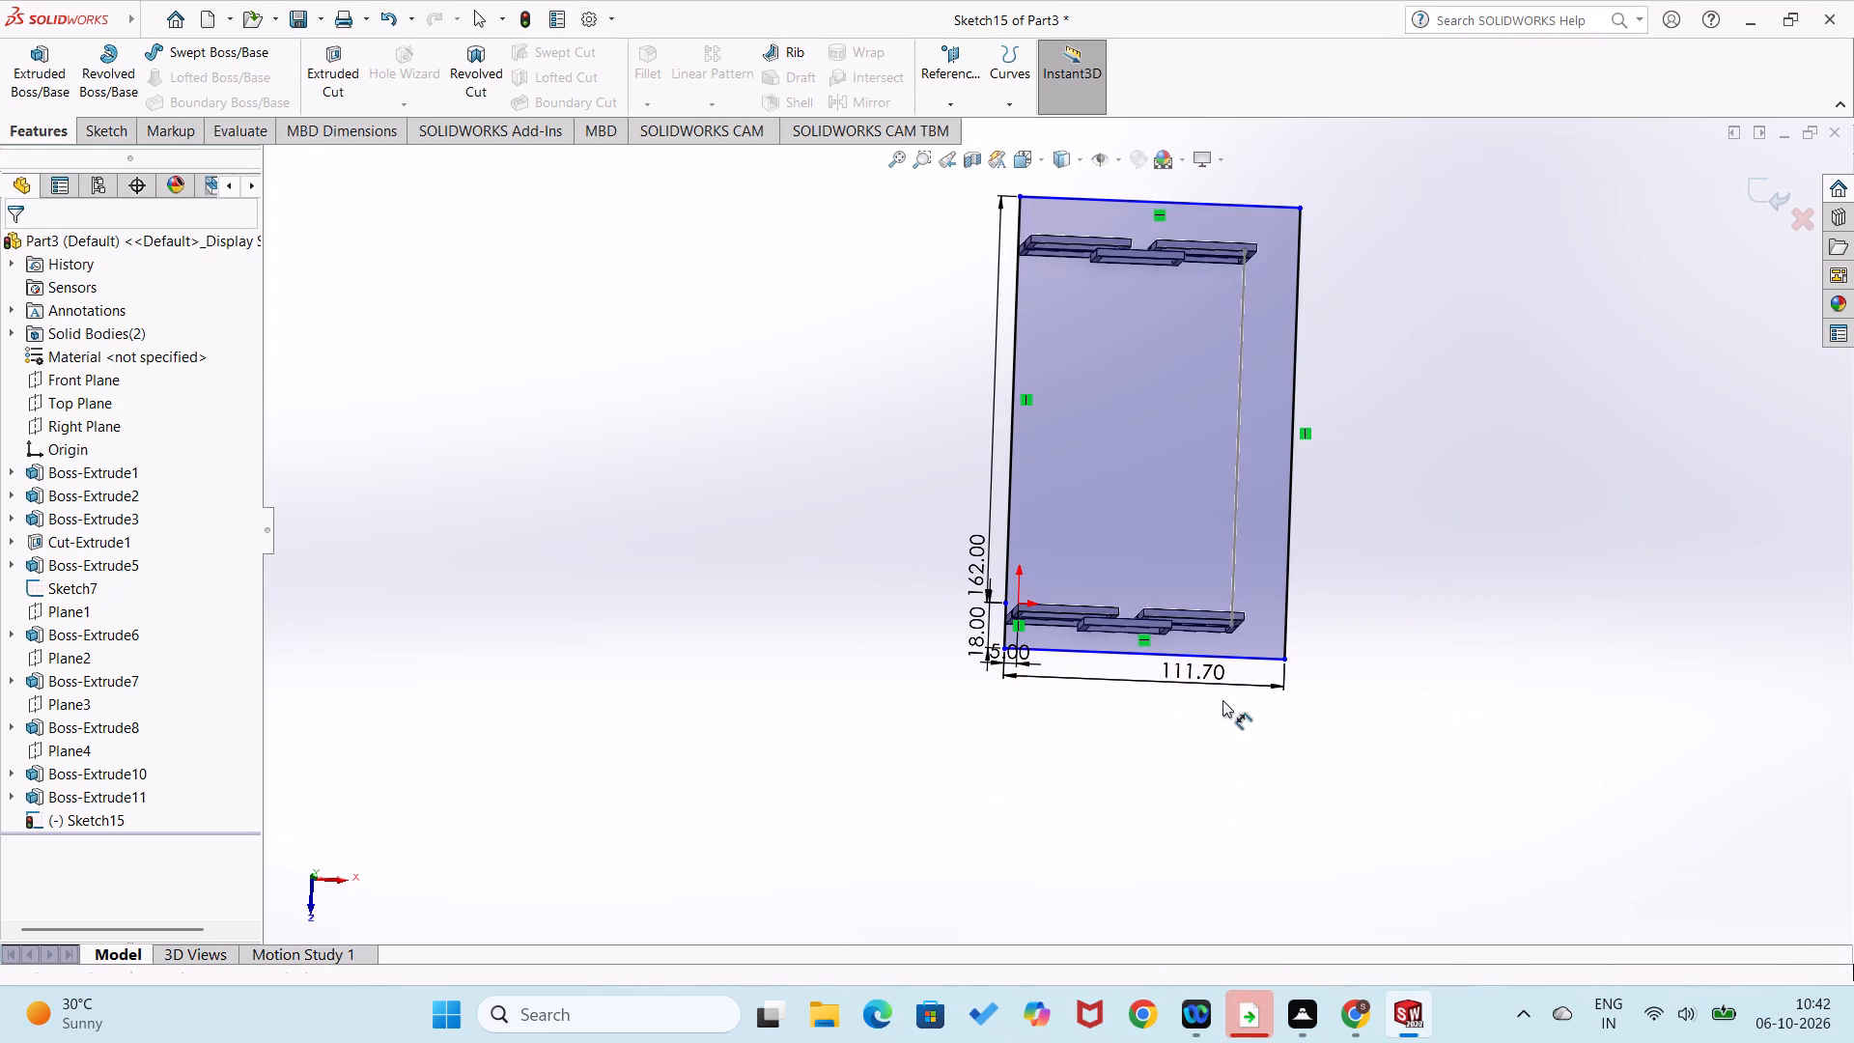
double_click(1205, 678)
text(11)
key(BackSpace)
text(00)
key(Return)
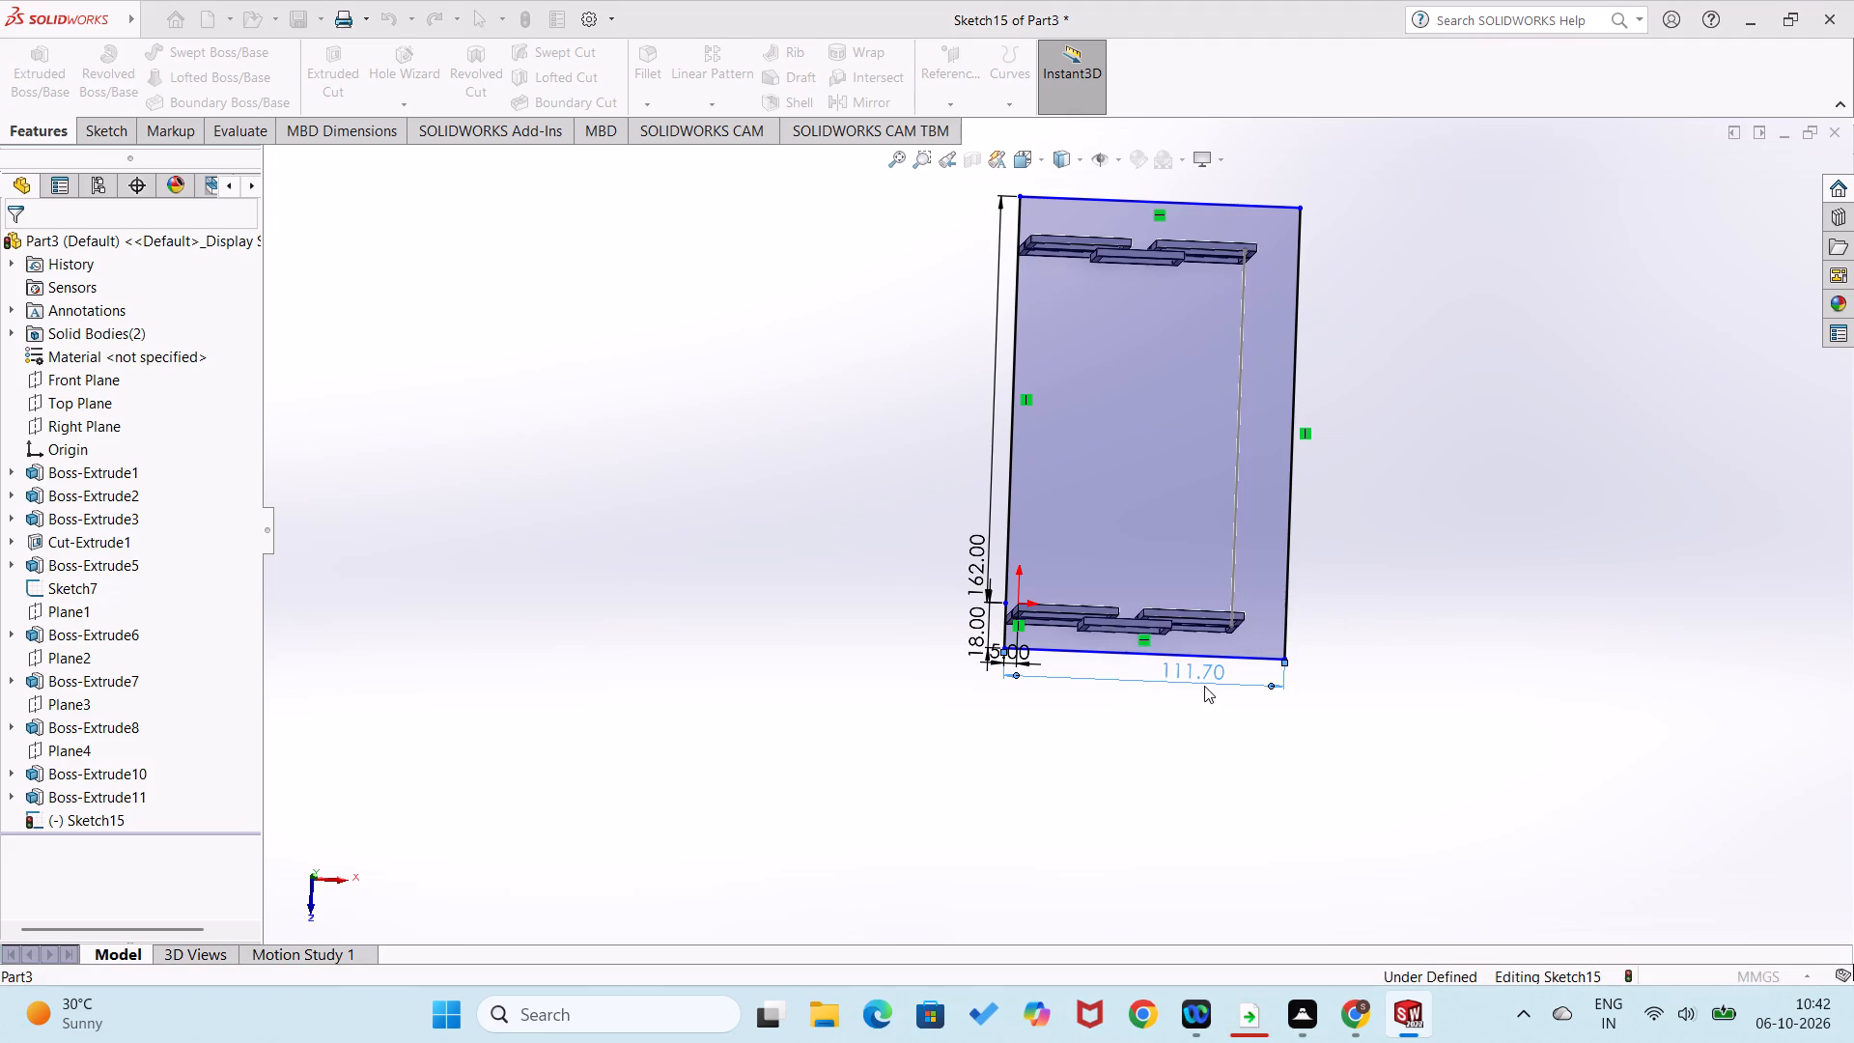
click(1198, 749)
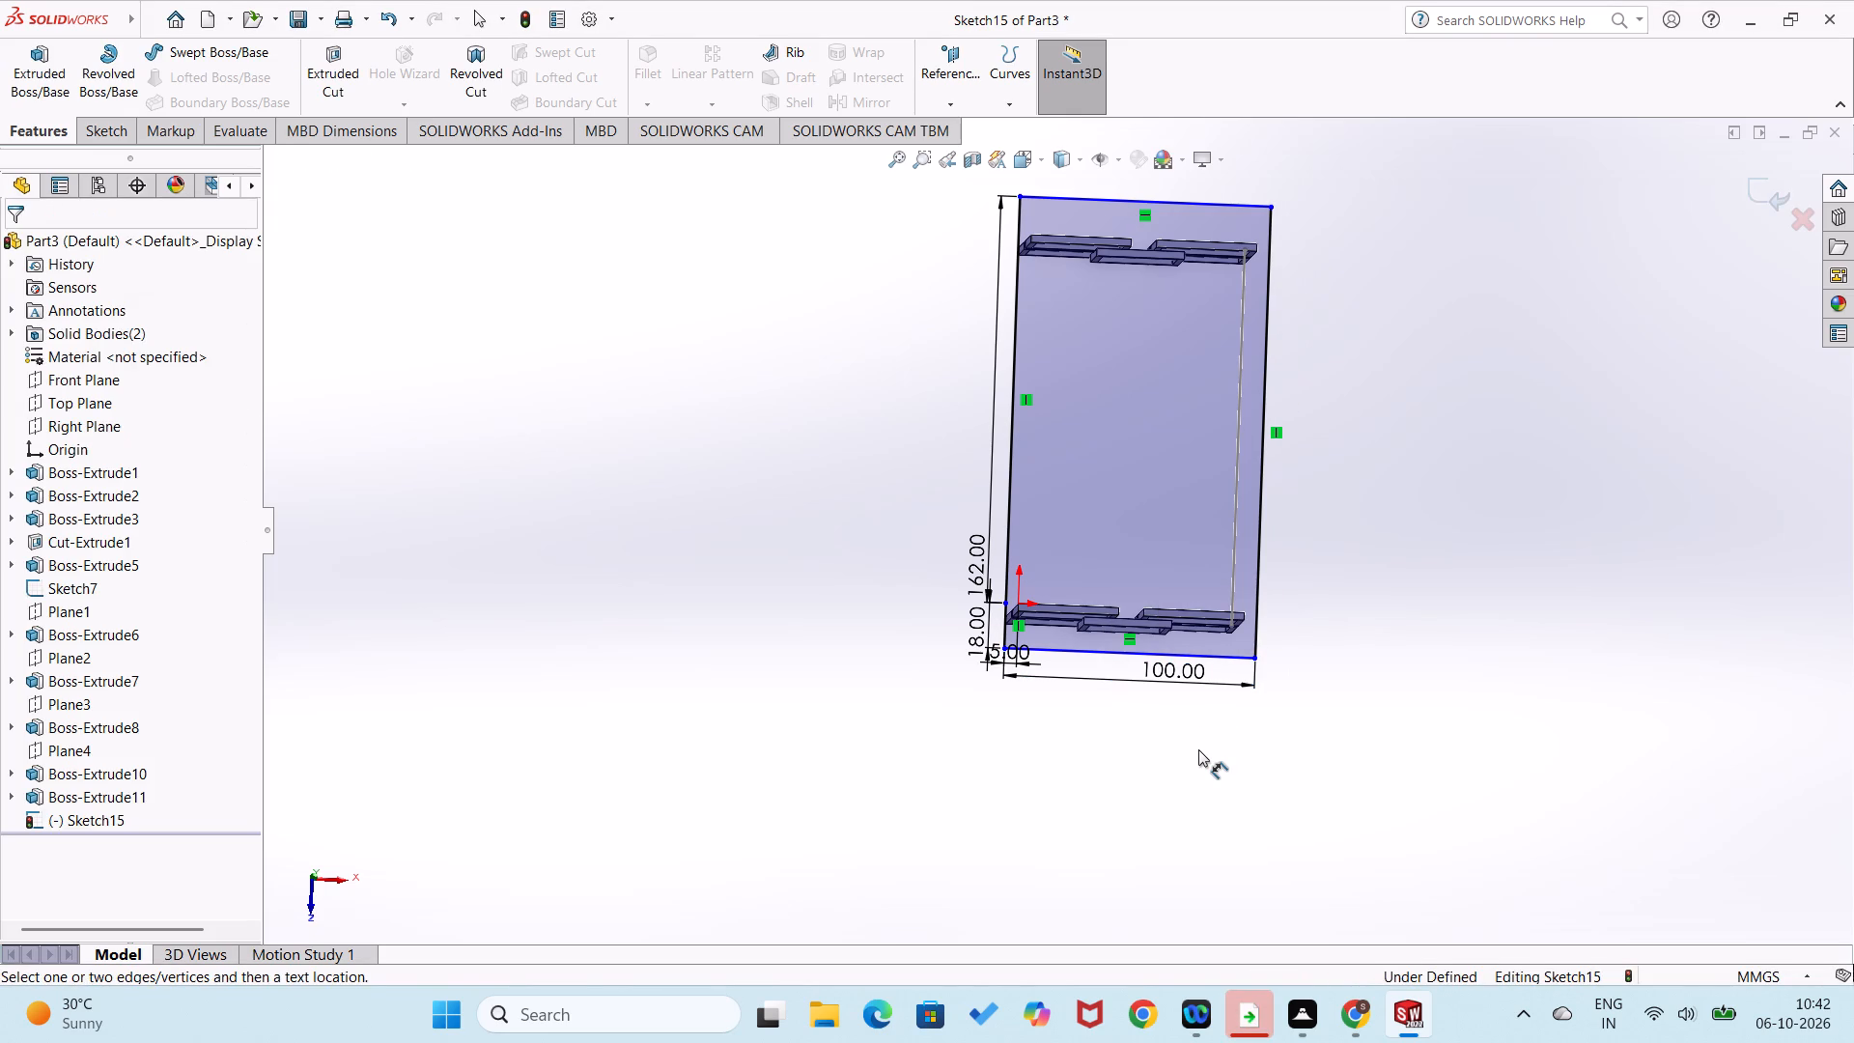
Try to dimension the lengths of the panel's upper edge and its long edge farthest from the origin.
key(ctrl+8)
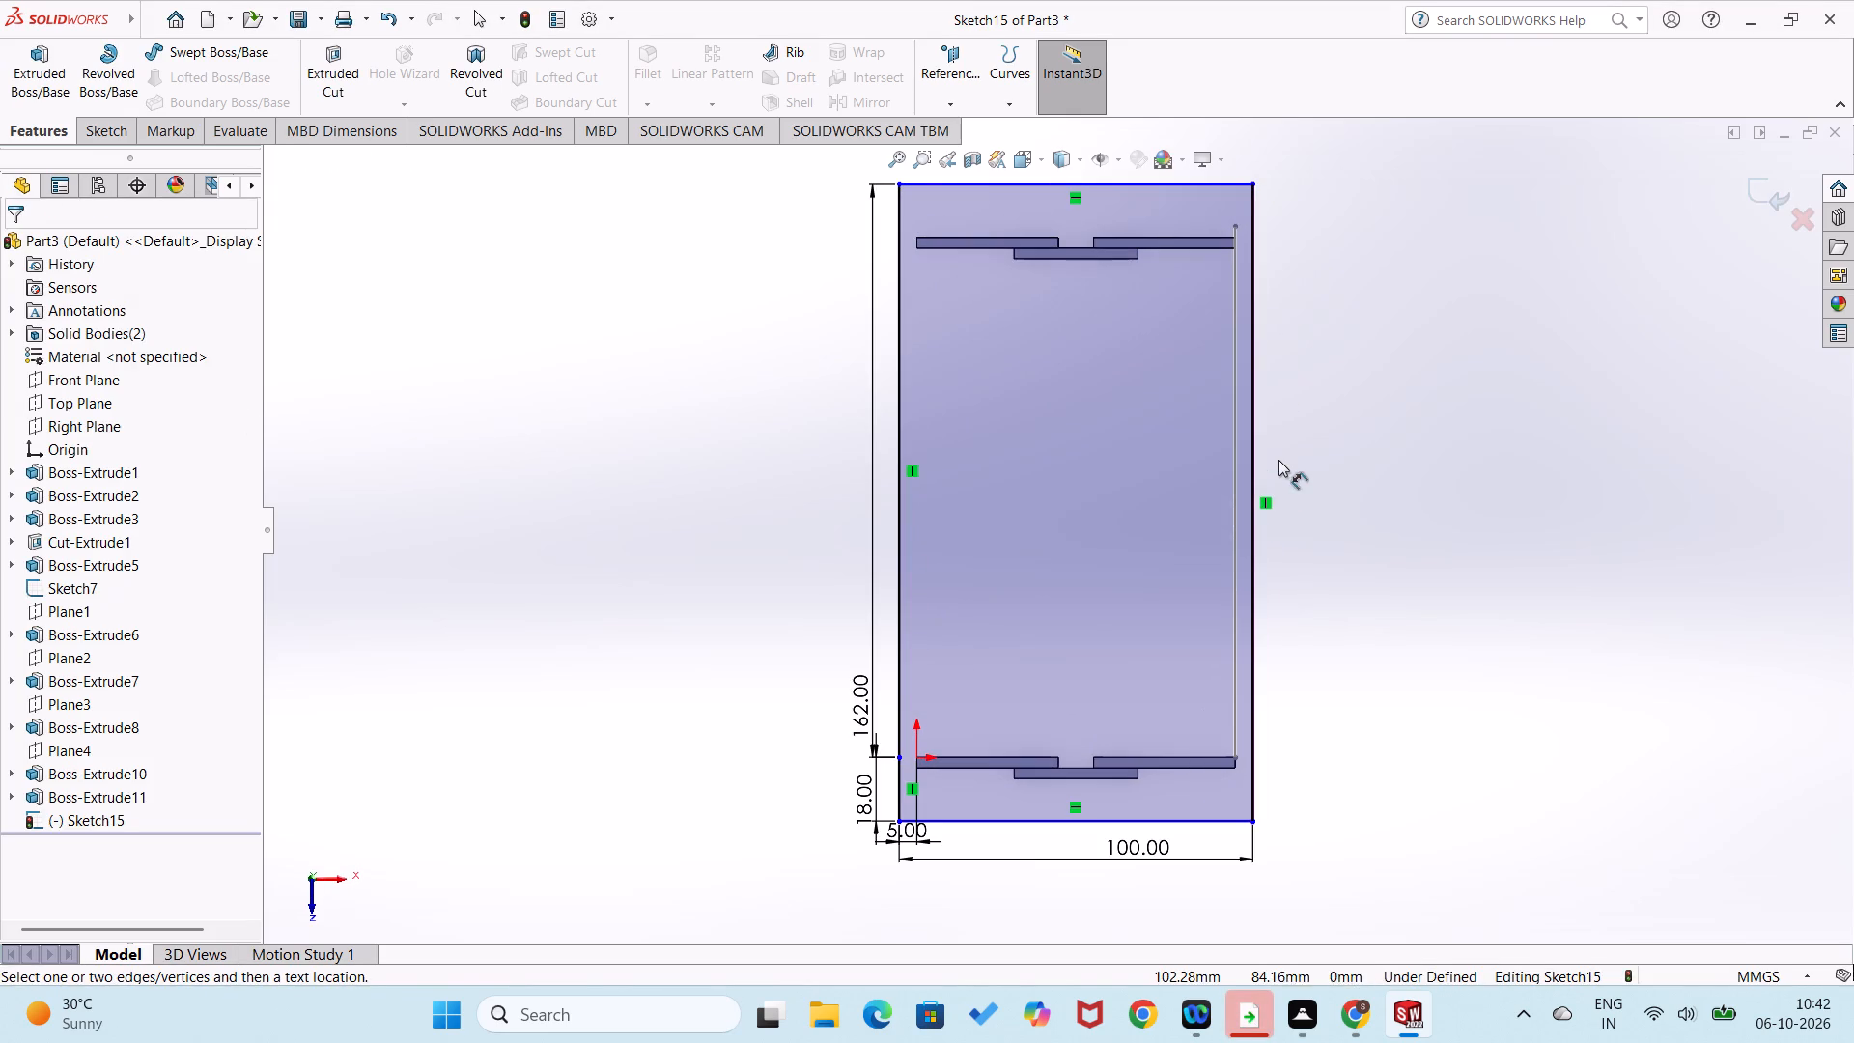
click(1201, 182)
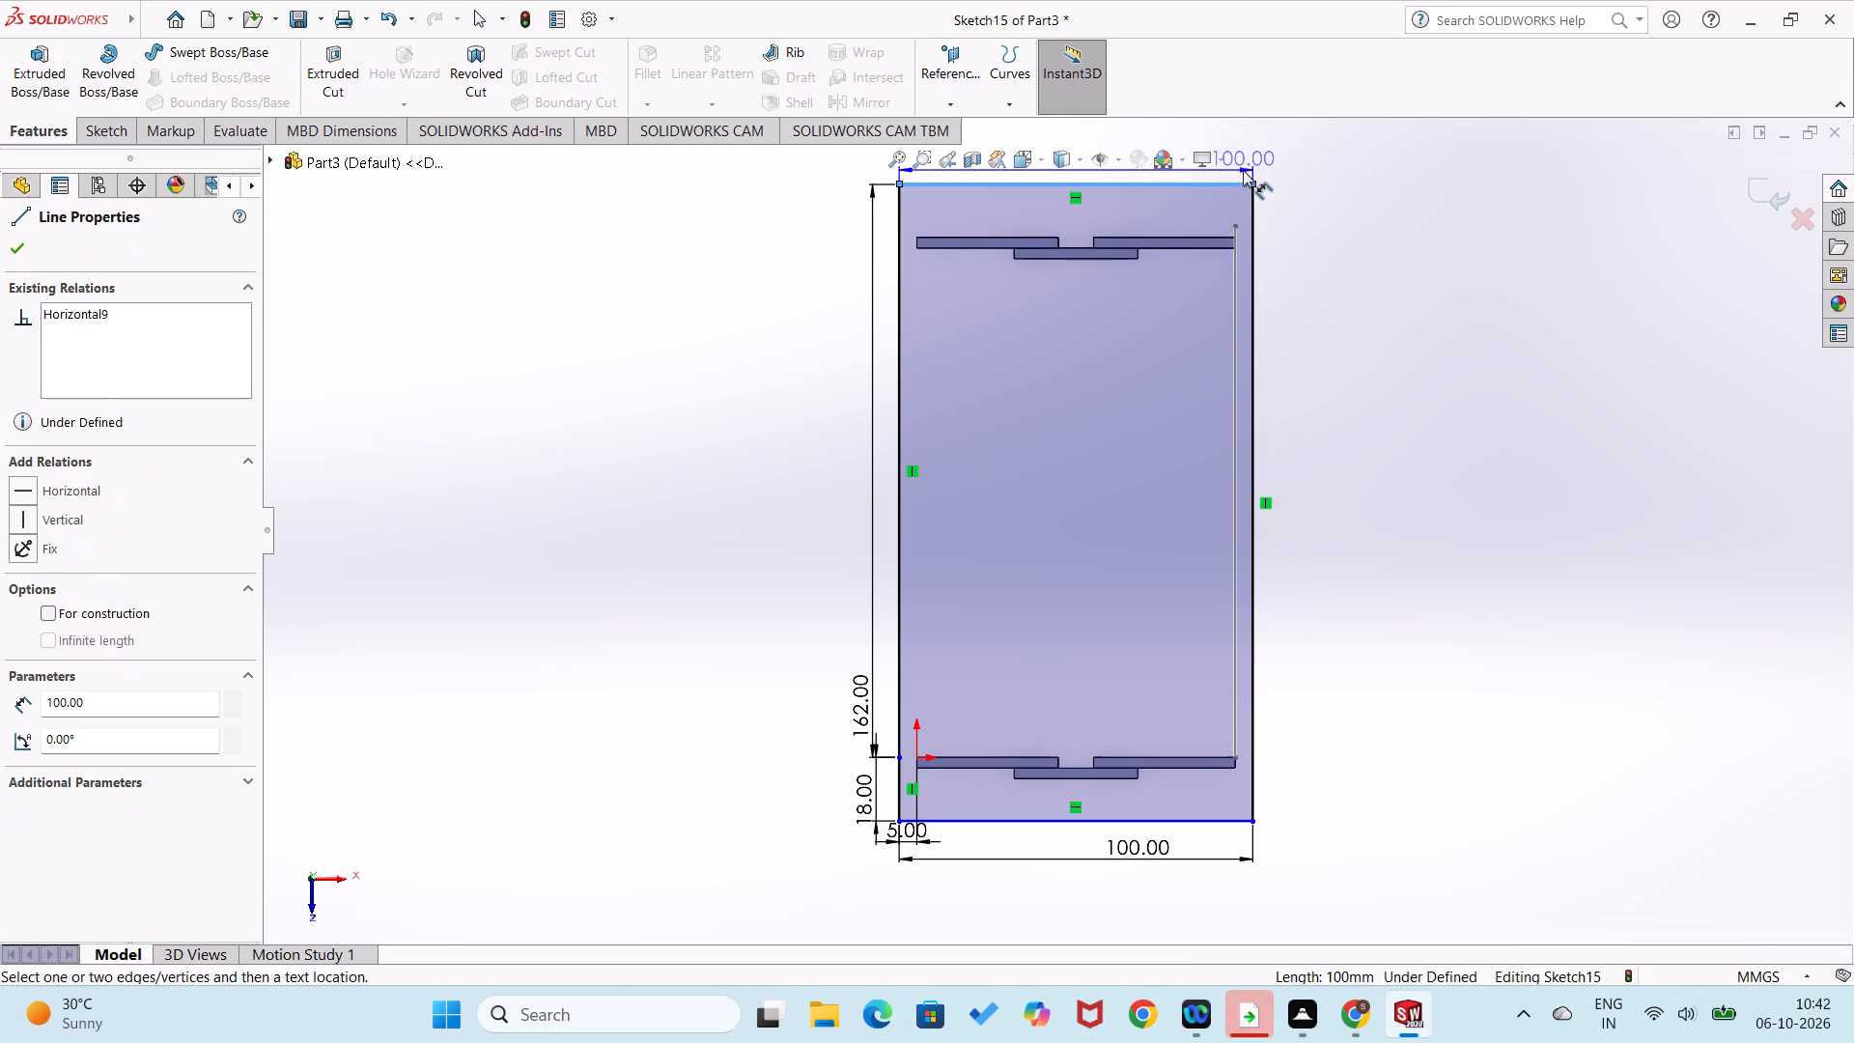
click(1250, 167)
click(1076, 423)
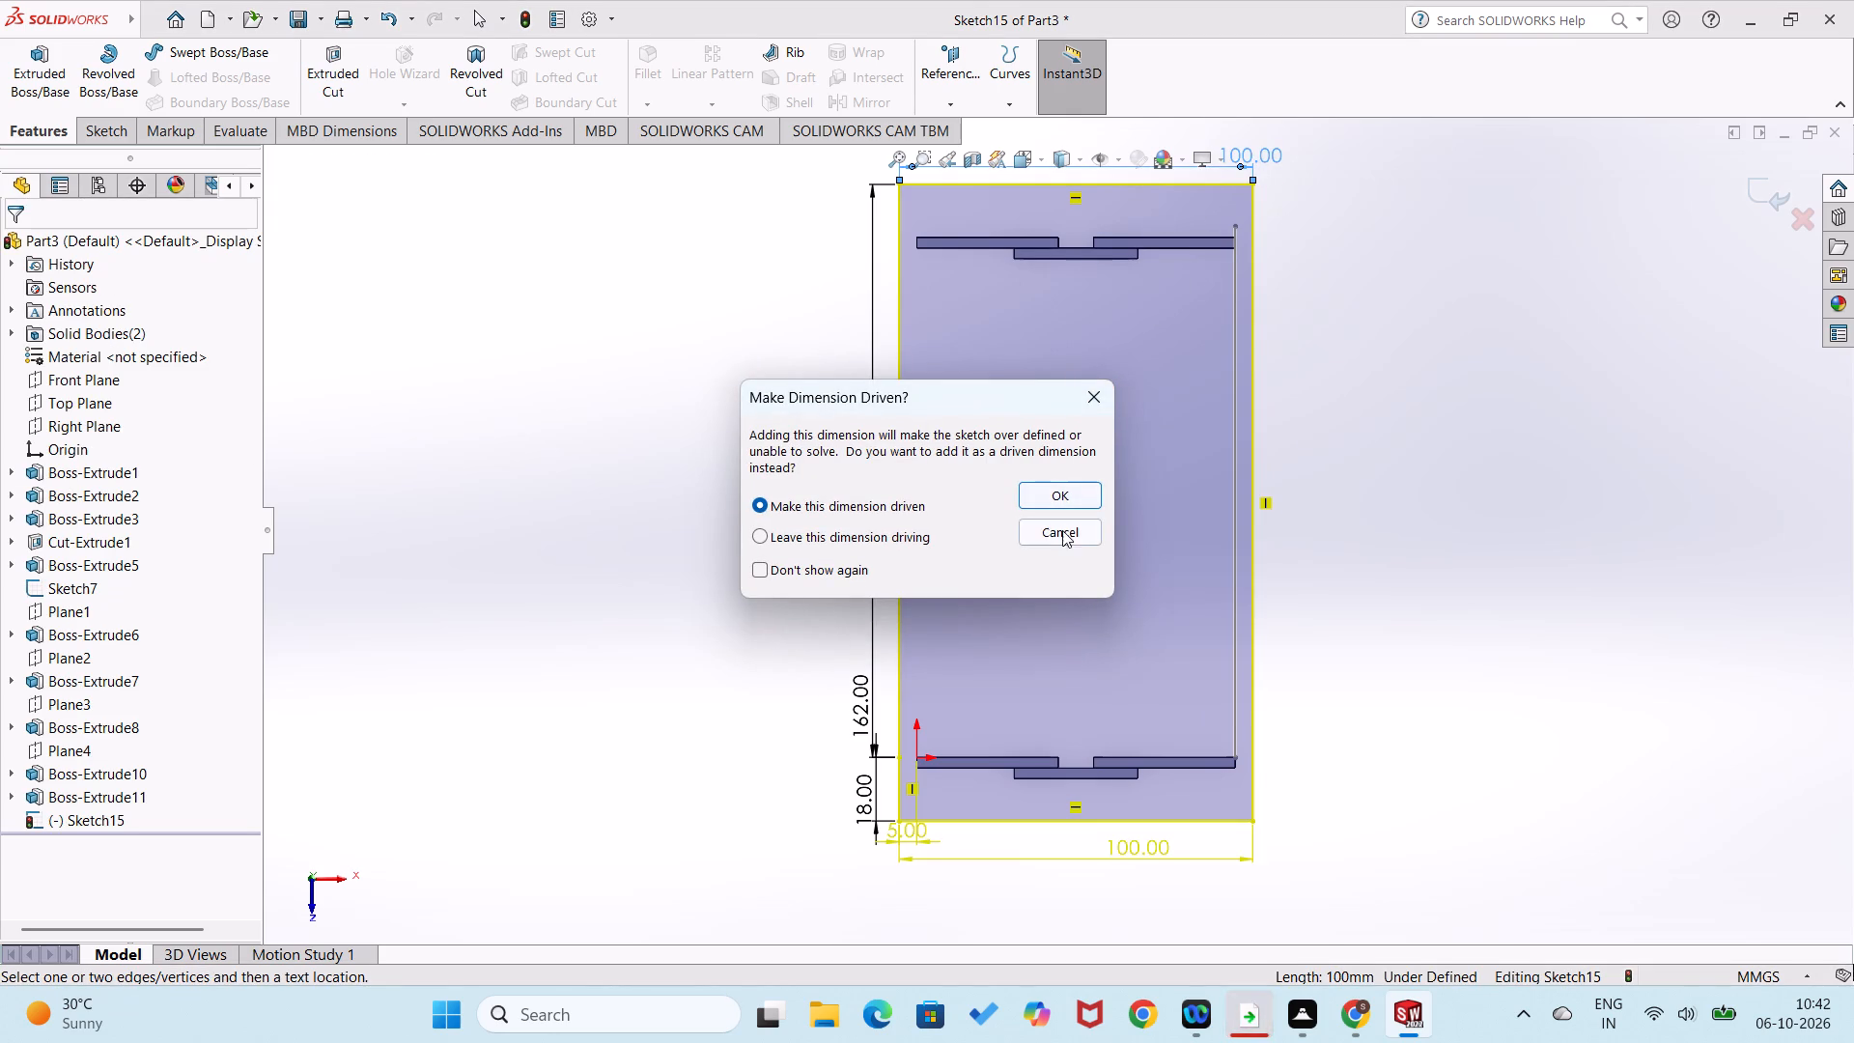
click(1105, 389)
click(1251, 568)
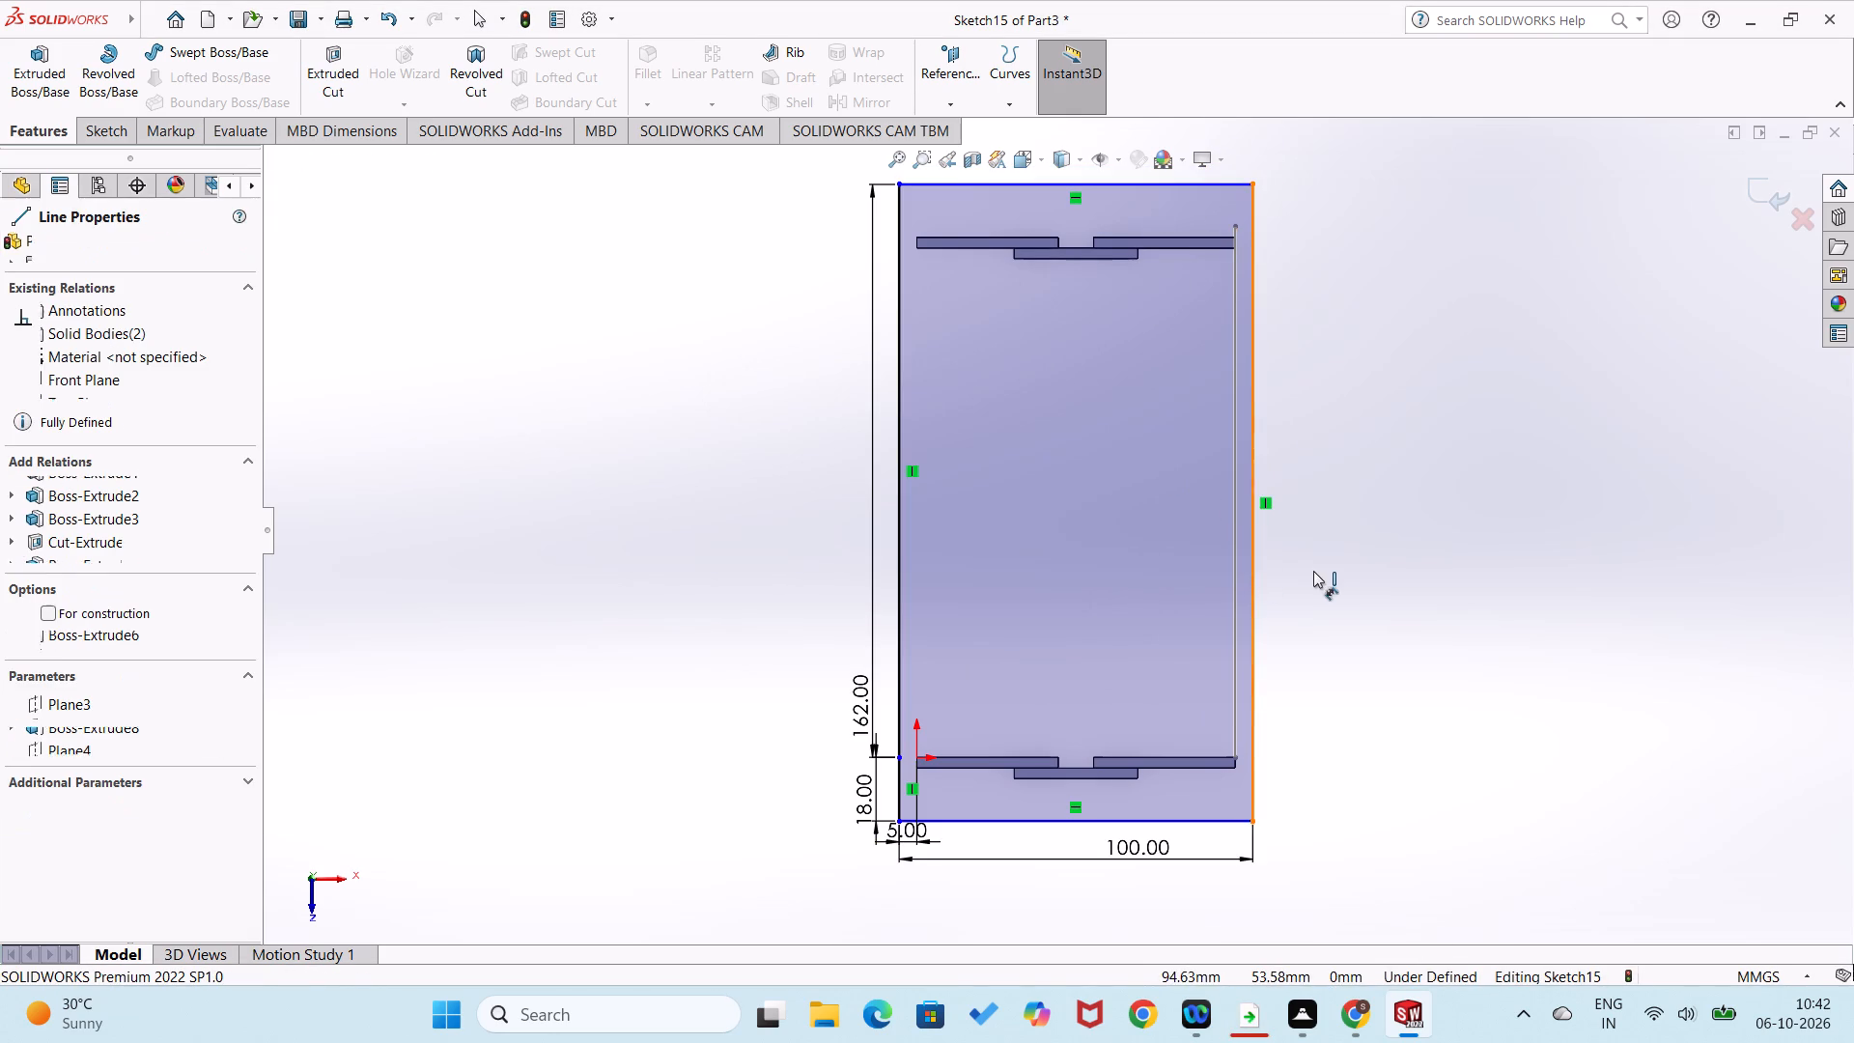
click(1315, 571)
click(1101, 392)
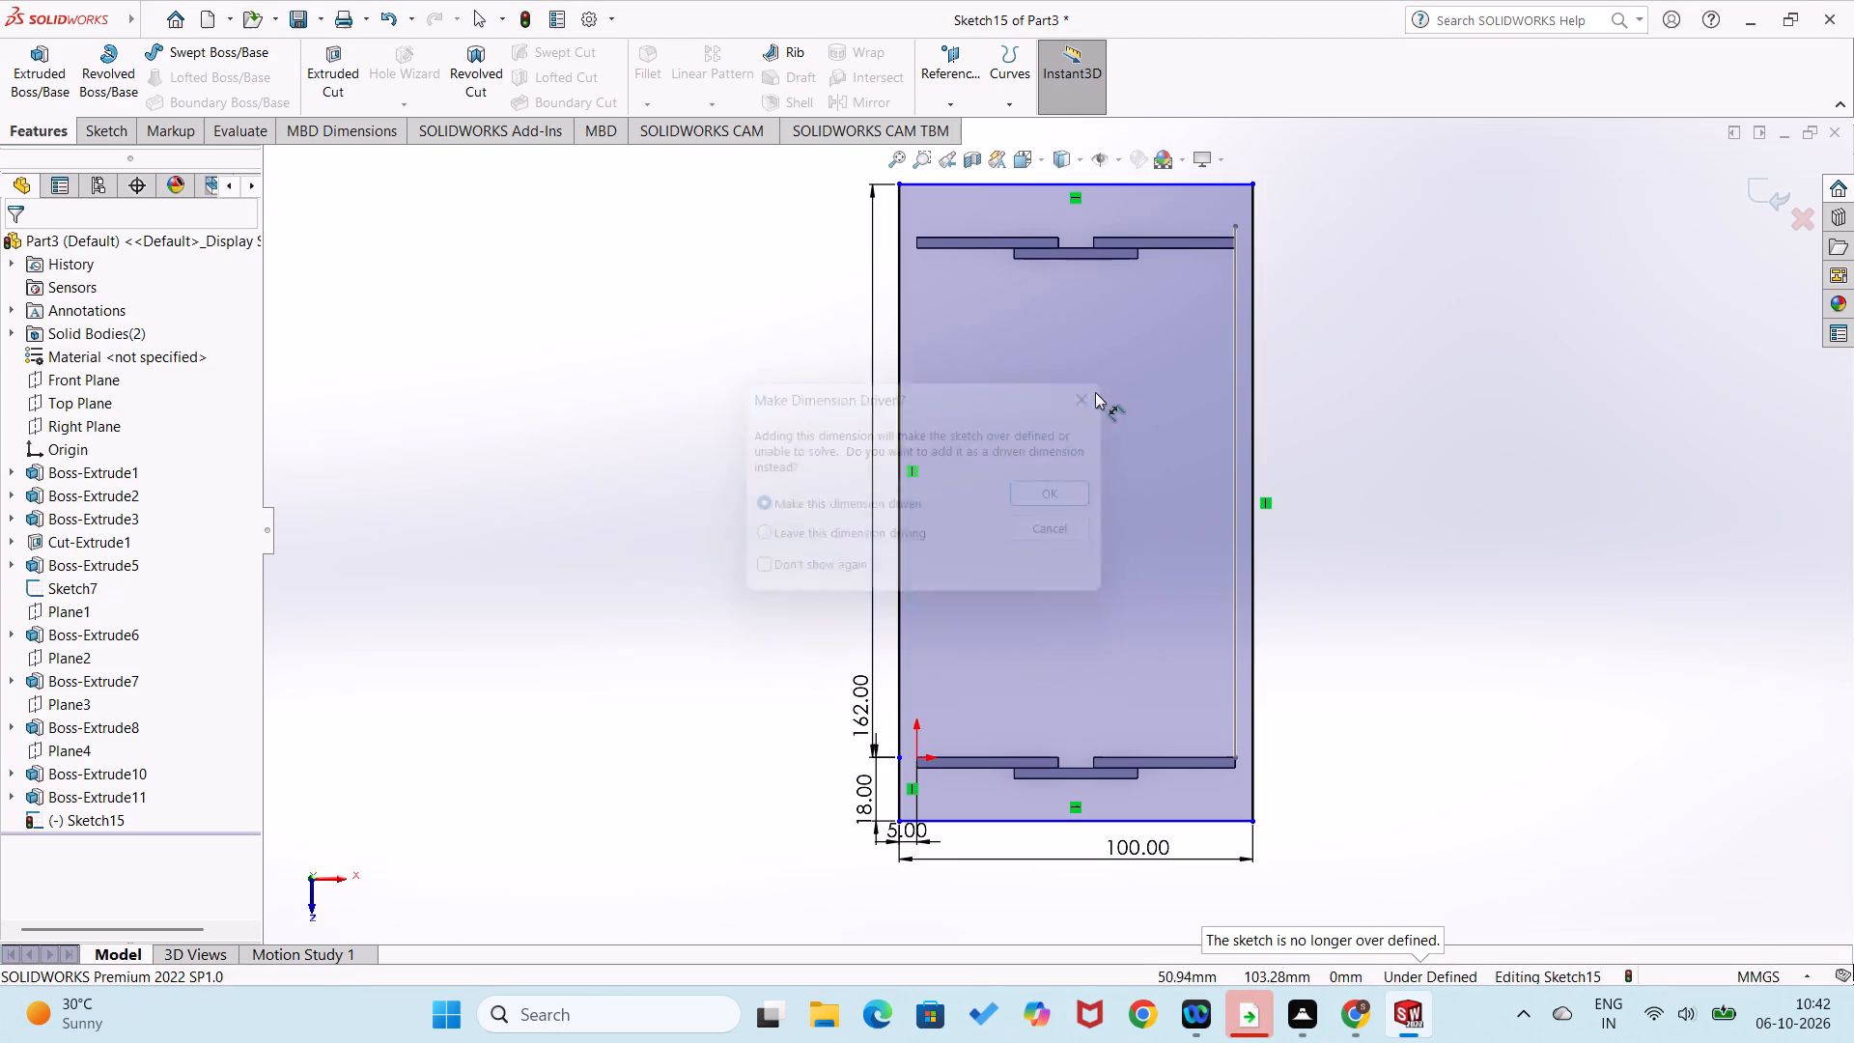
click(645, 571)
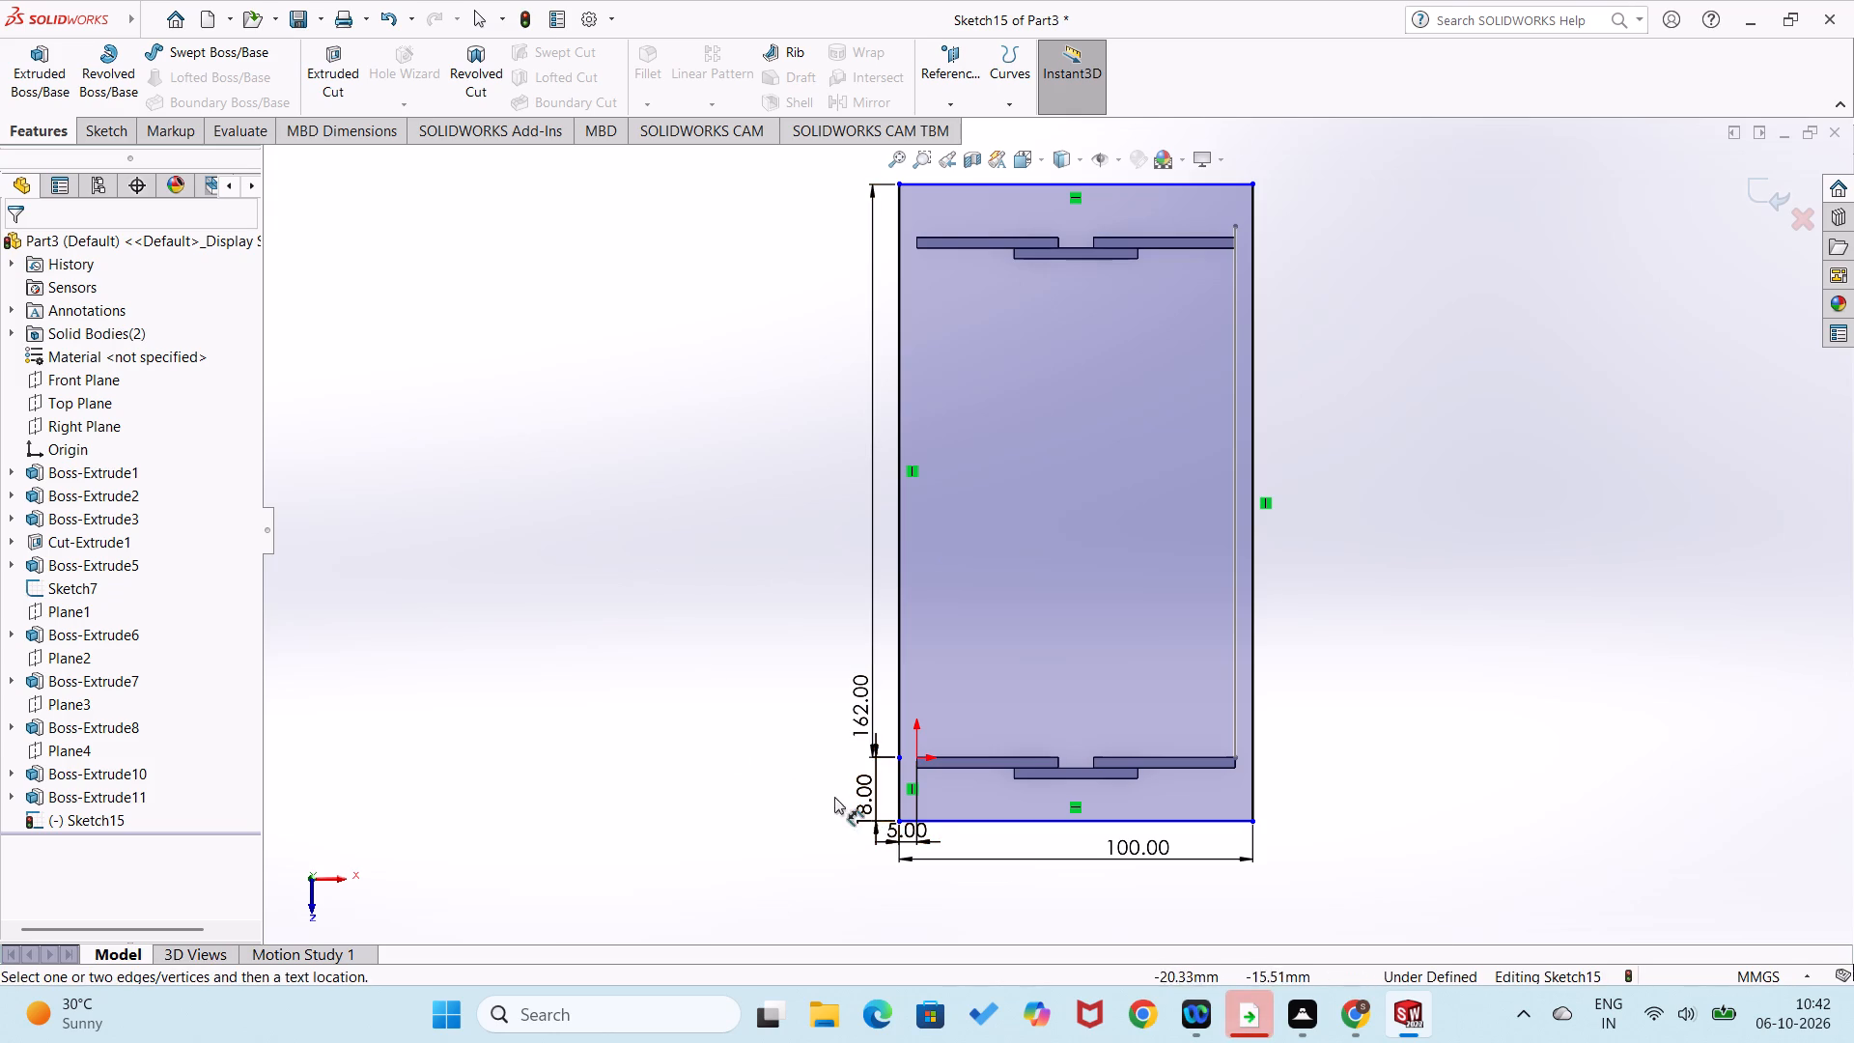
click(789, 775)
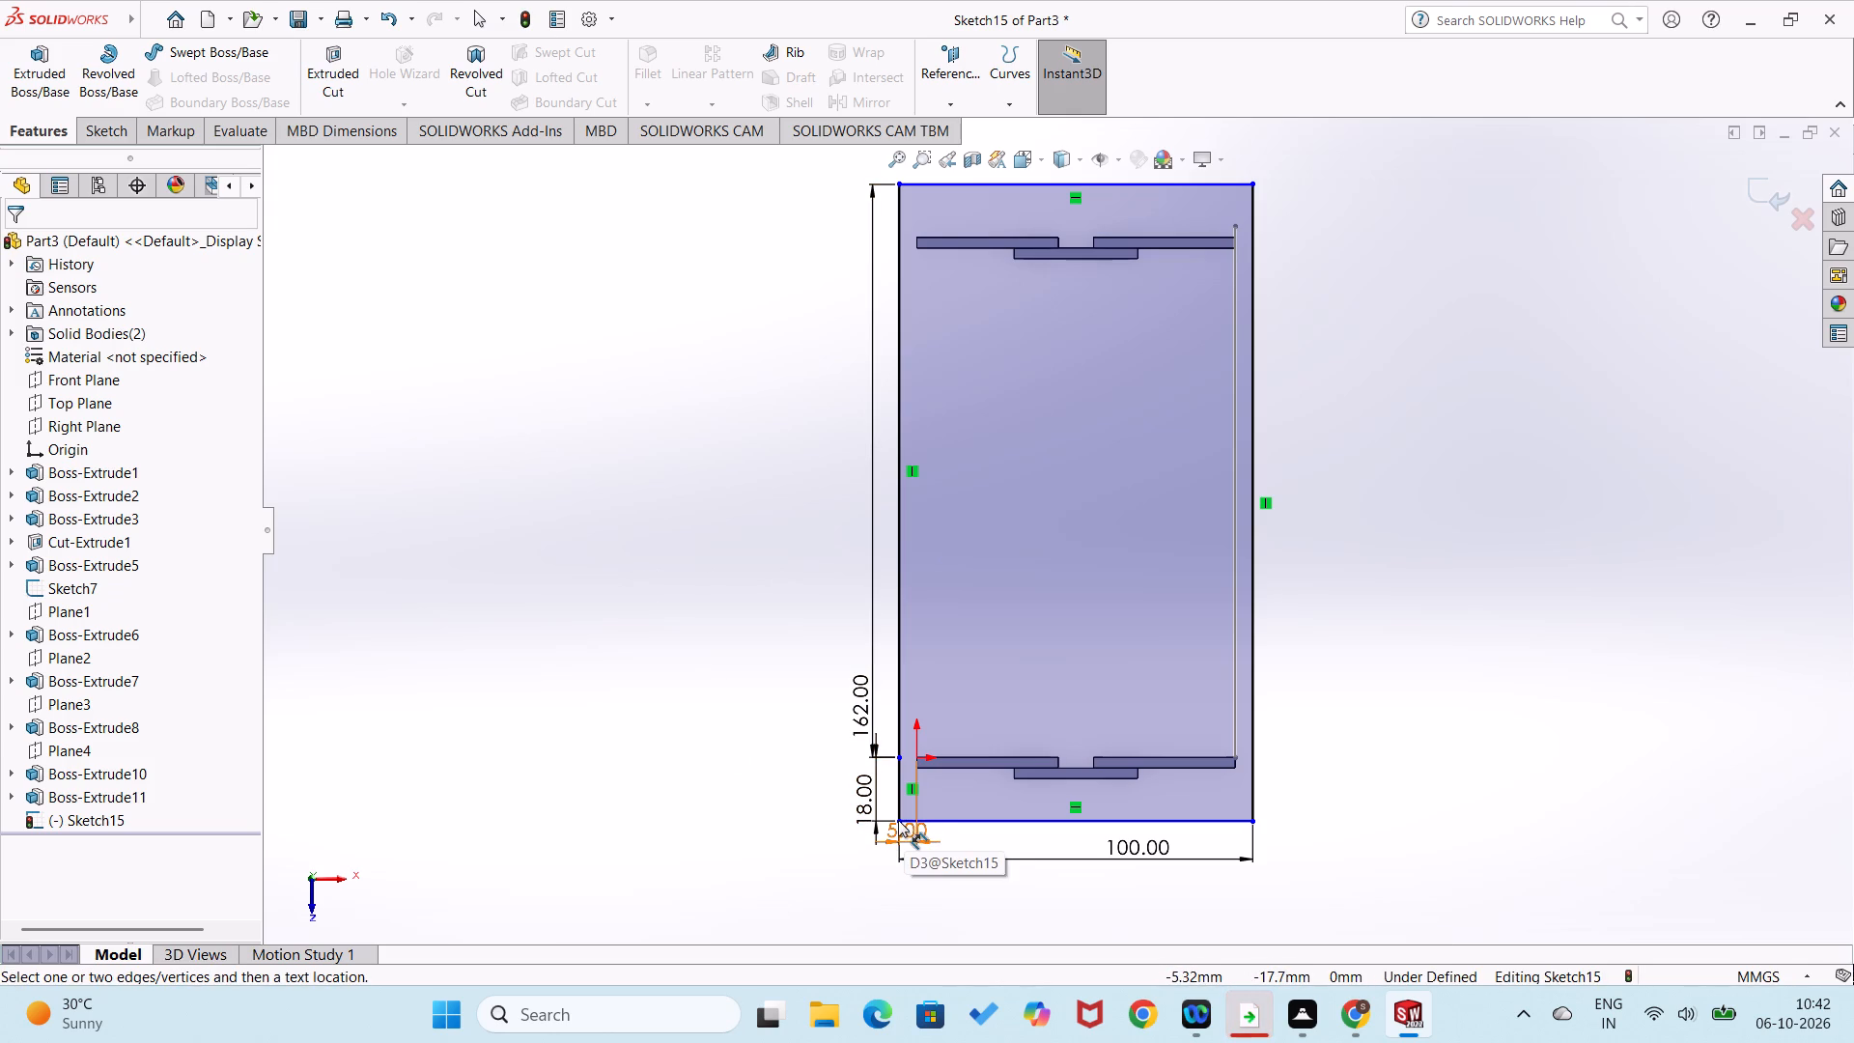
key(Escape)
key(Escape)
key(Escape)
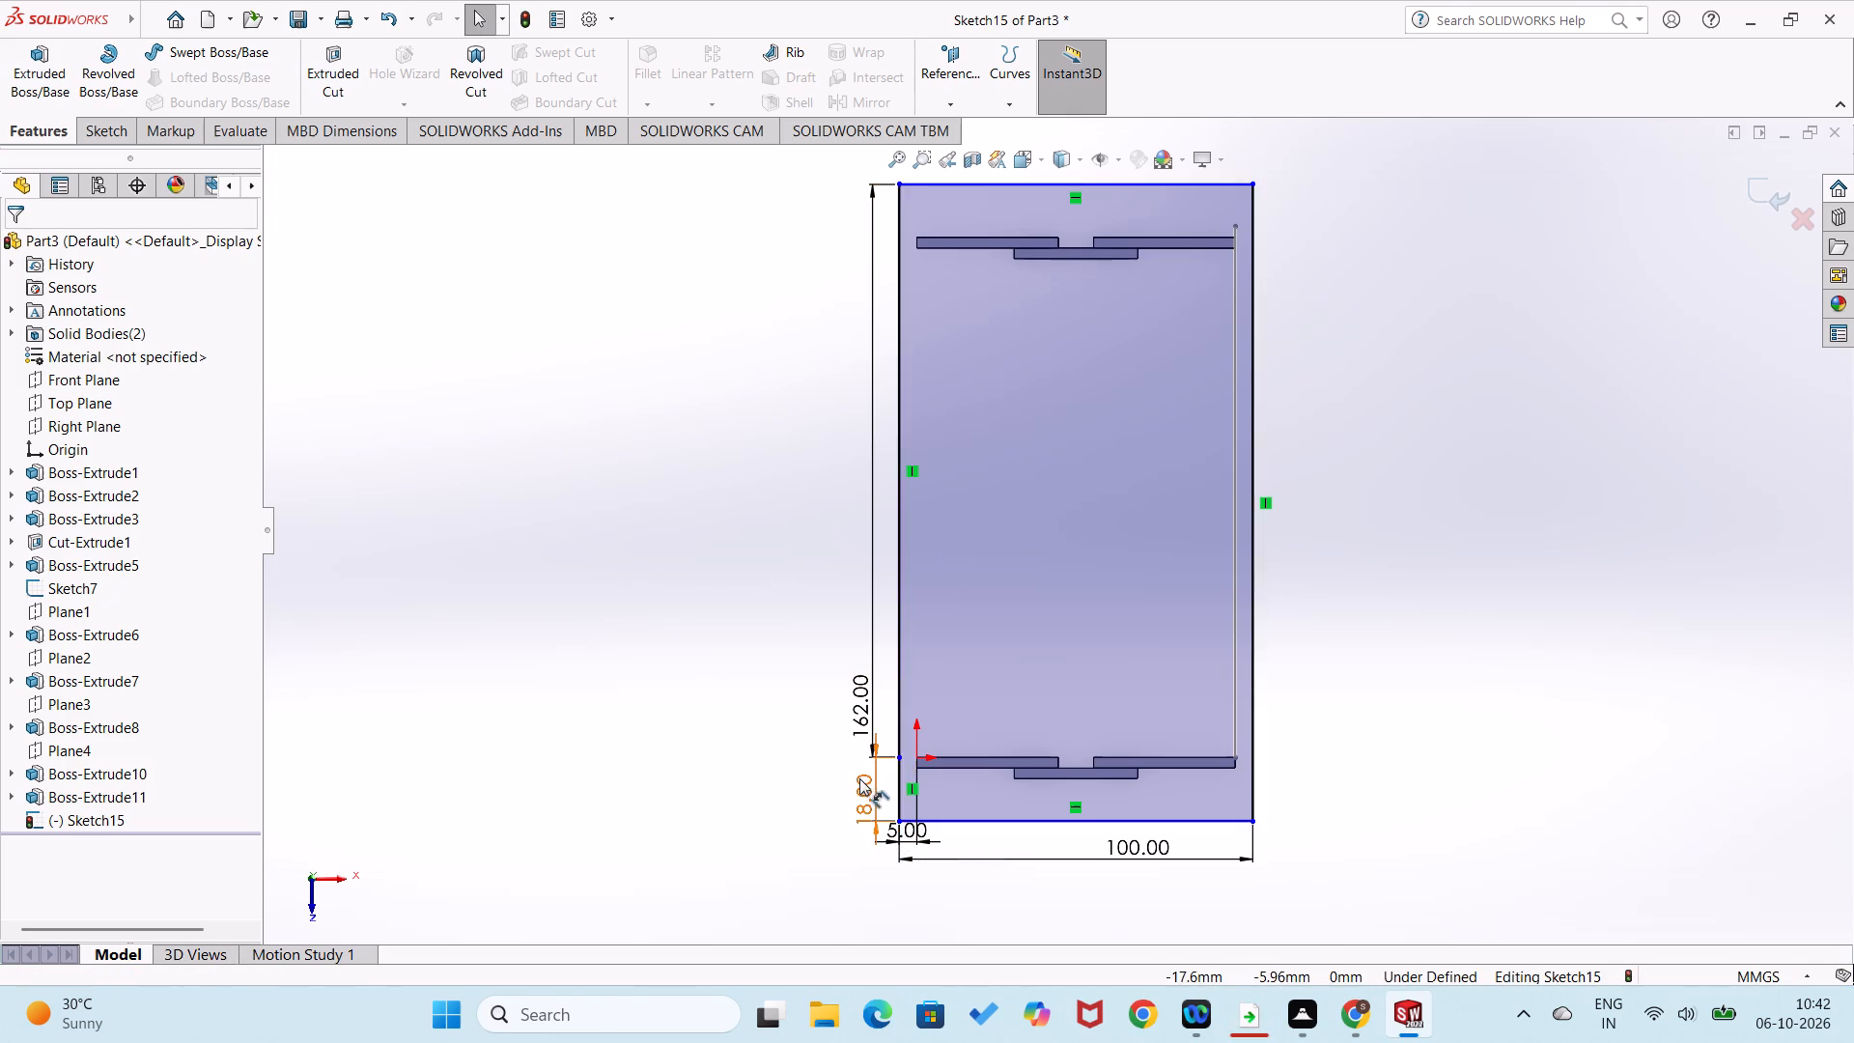
Add a horizontal relation between the origin and the split point on the panel's long edge beside it.
click(913, 752)
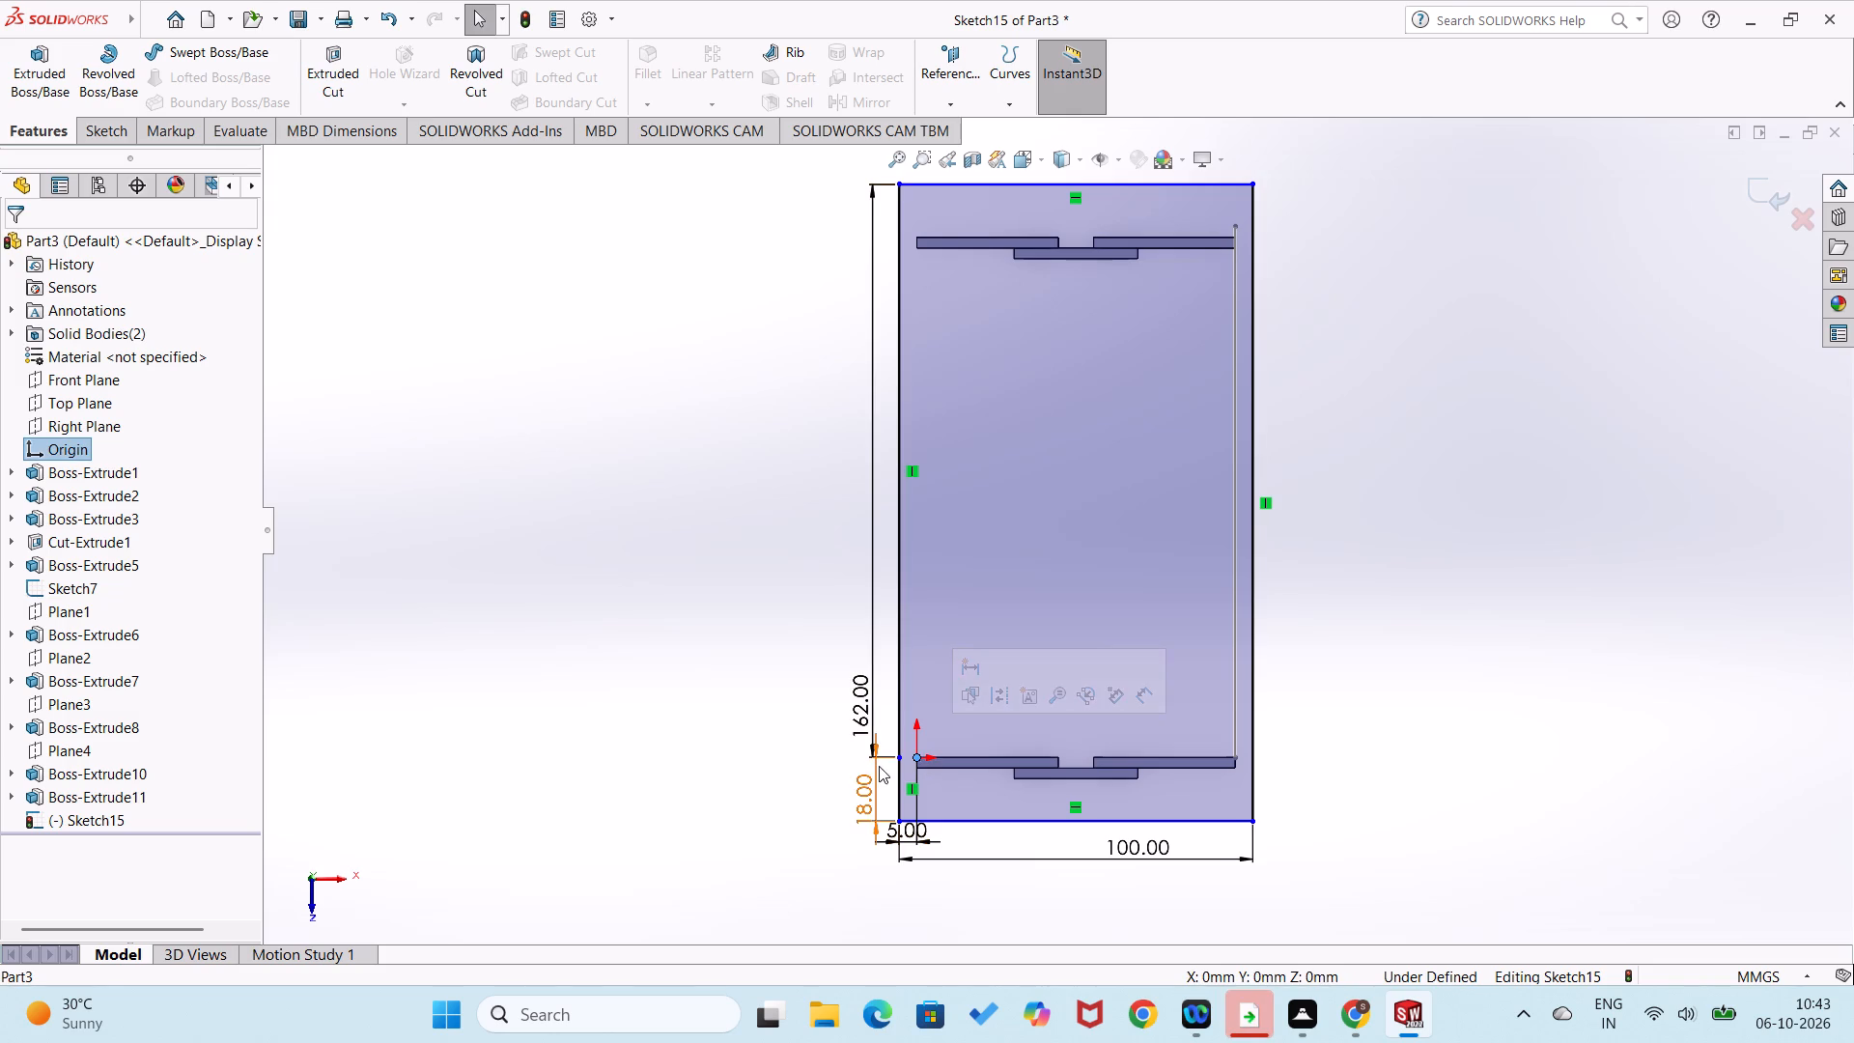
ctrl+click(902, 753)
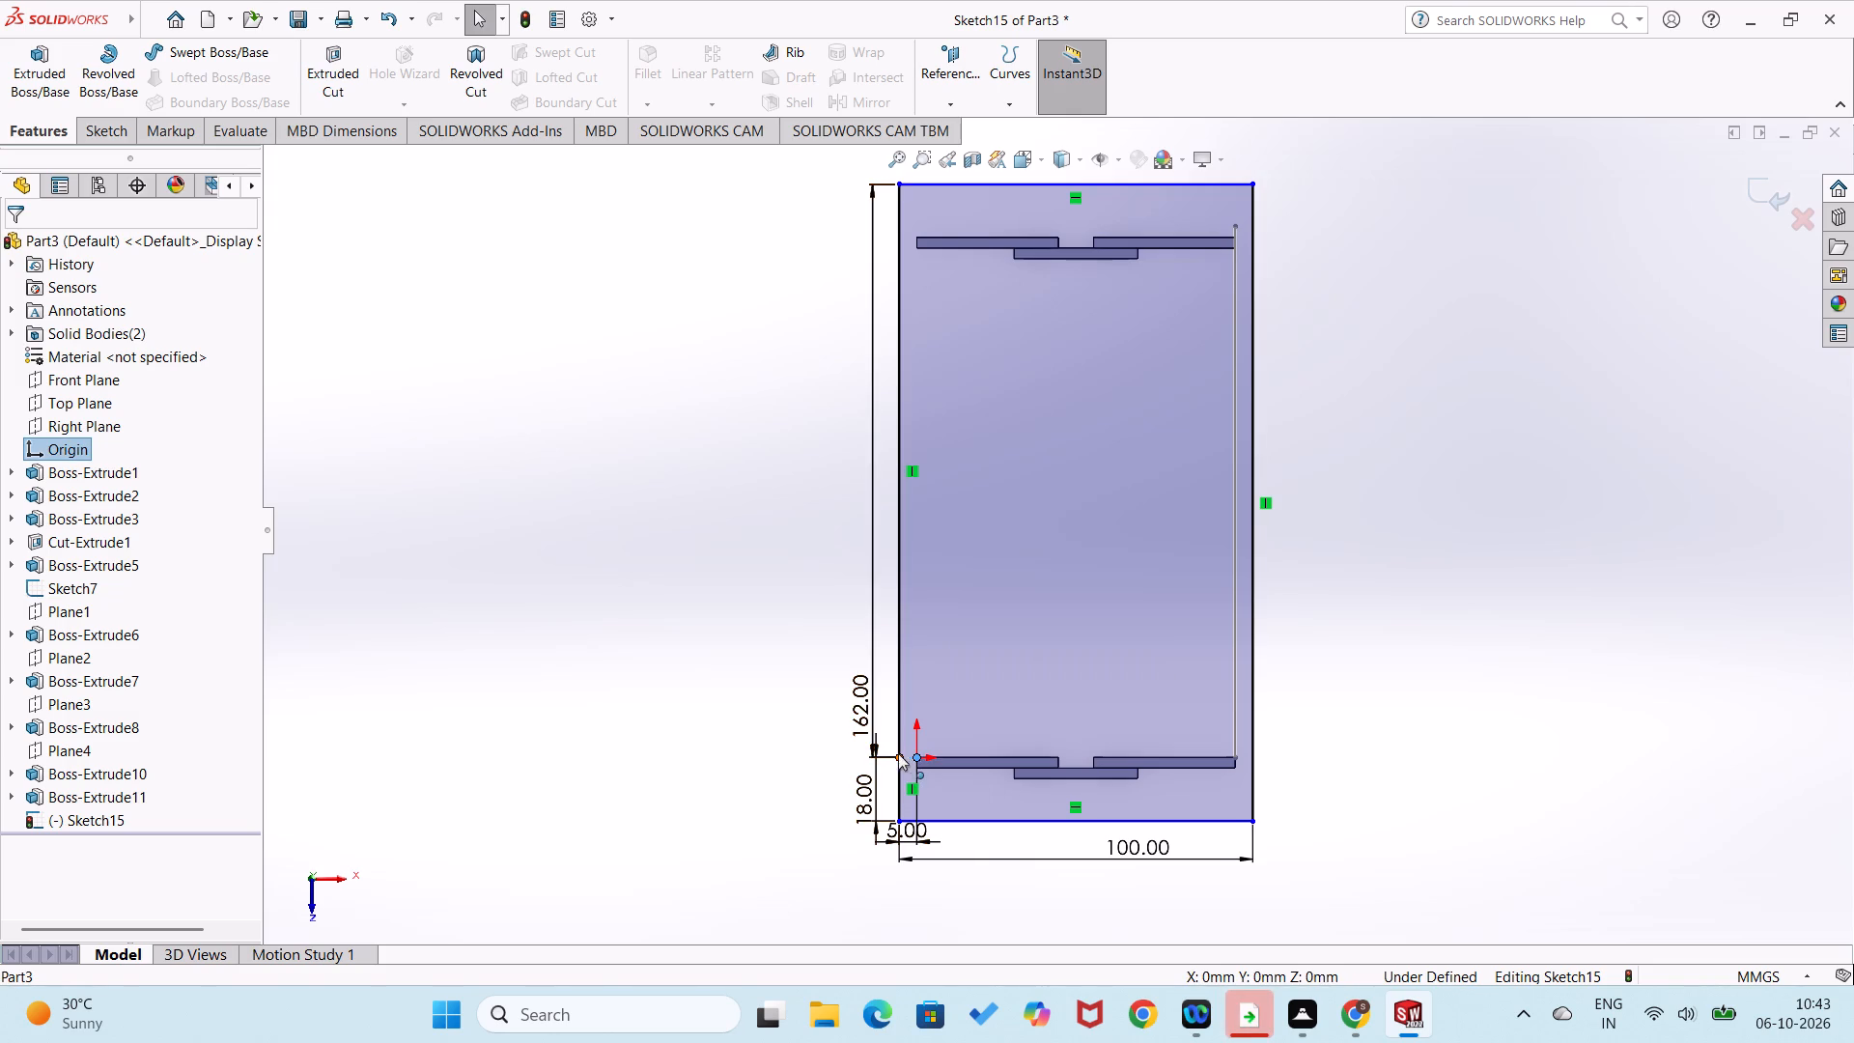
click(19, 444)
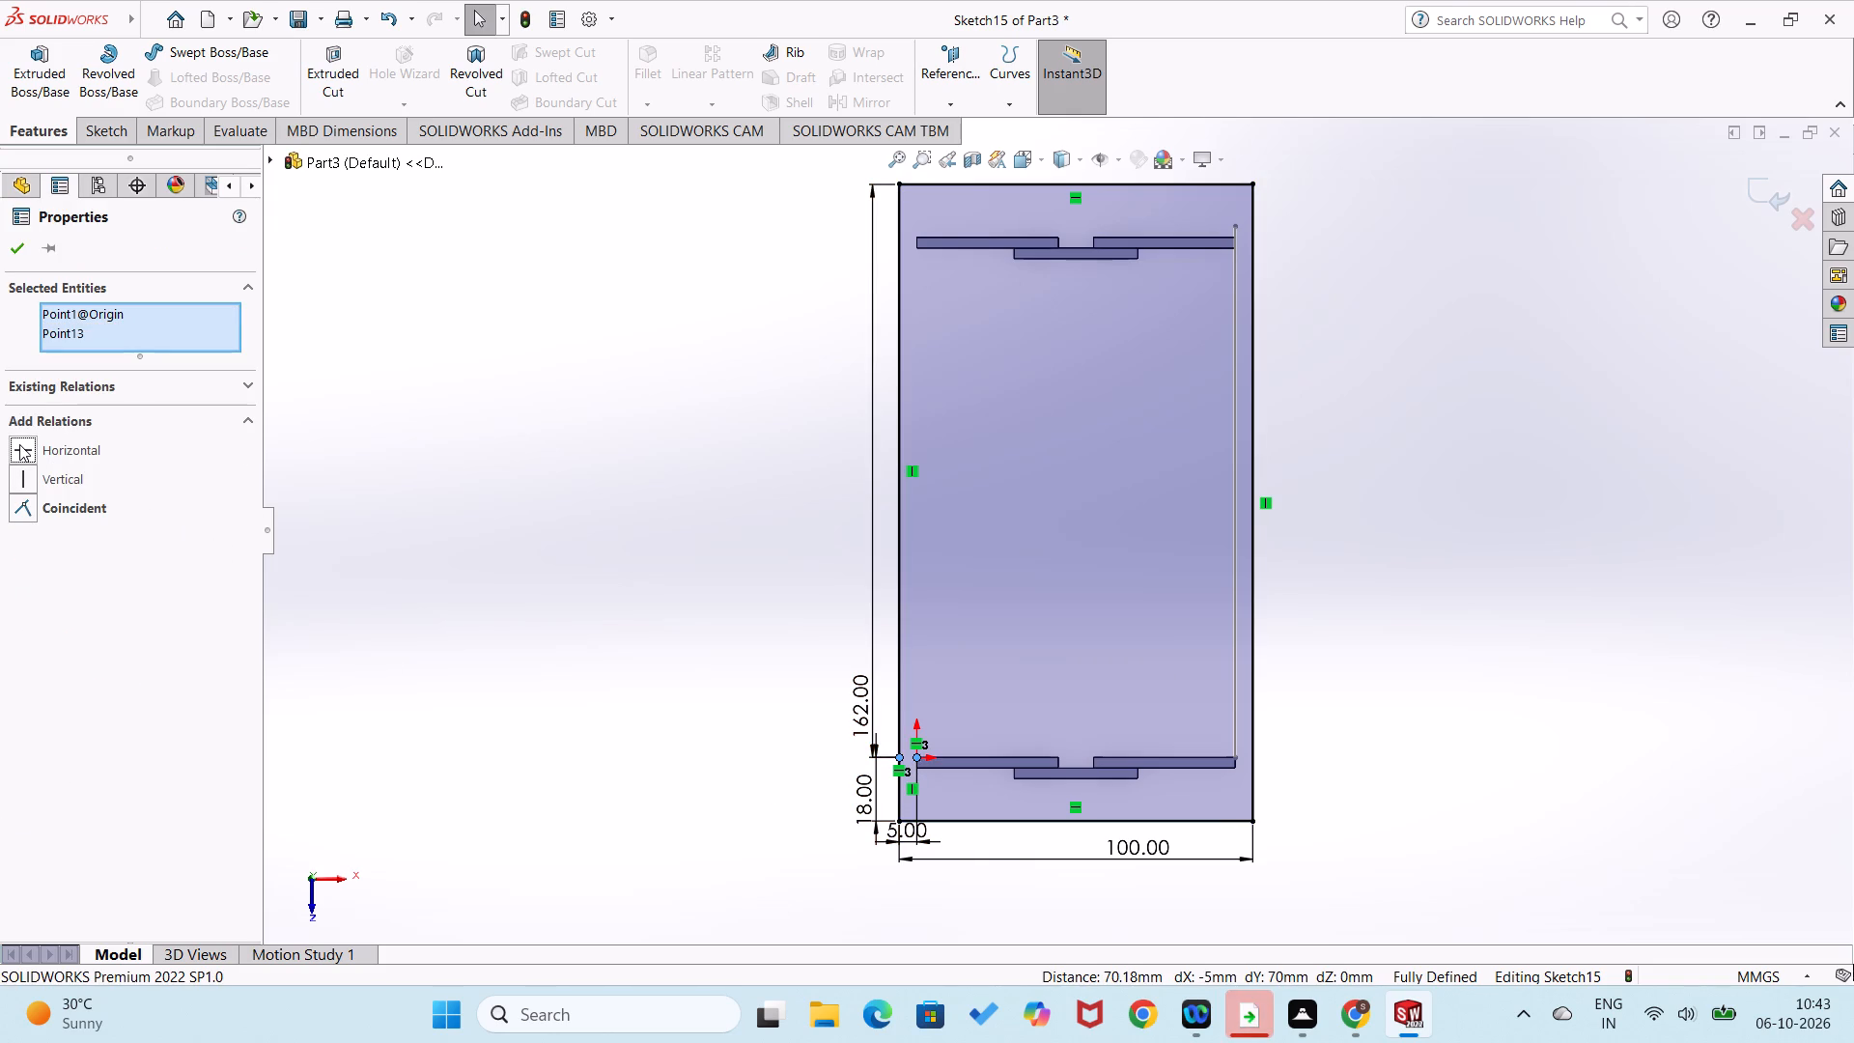
Extrude the panel sketch 5 mm blind in the reversed direction, toward the leg frames, with the result merged.
click(6, 243)
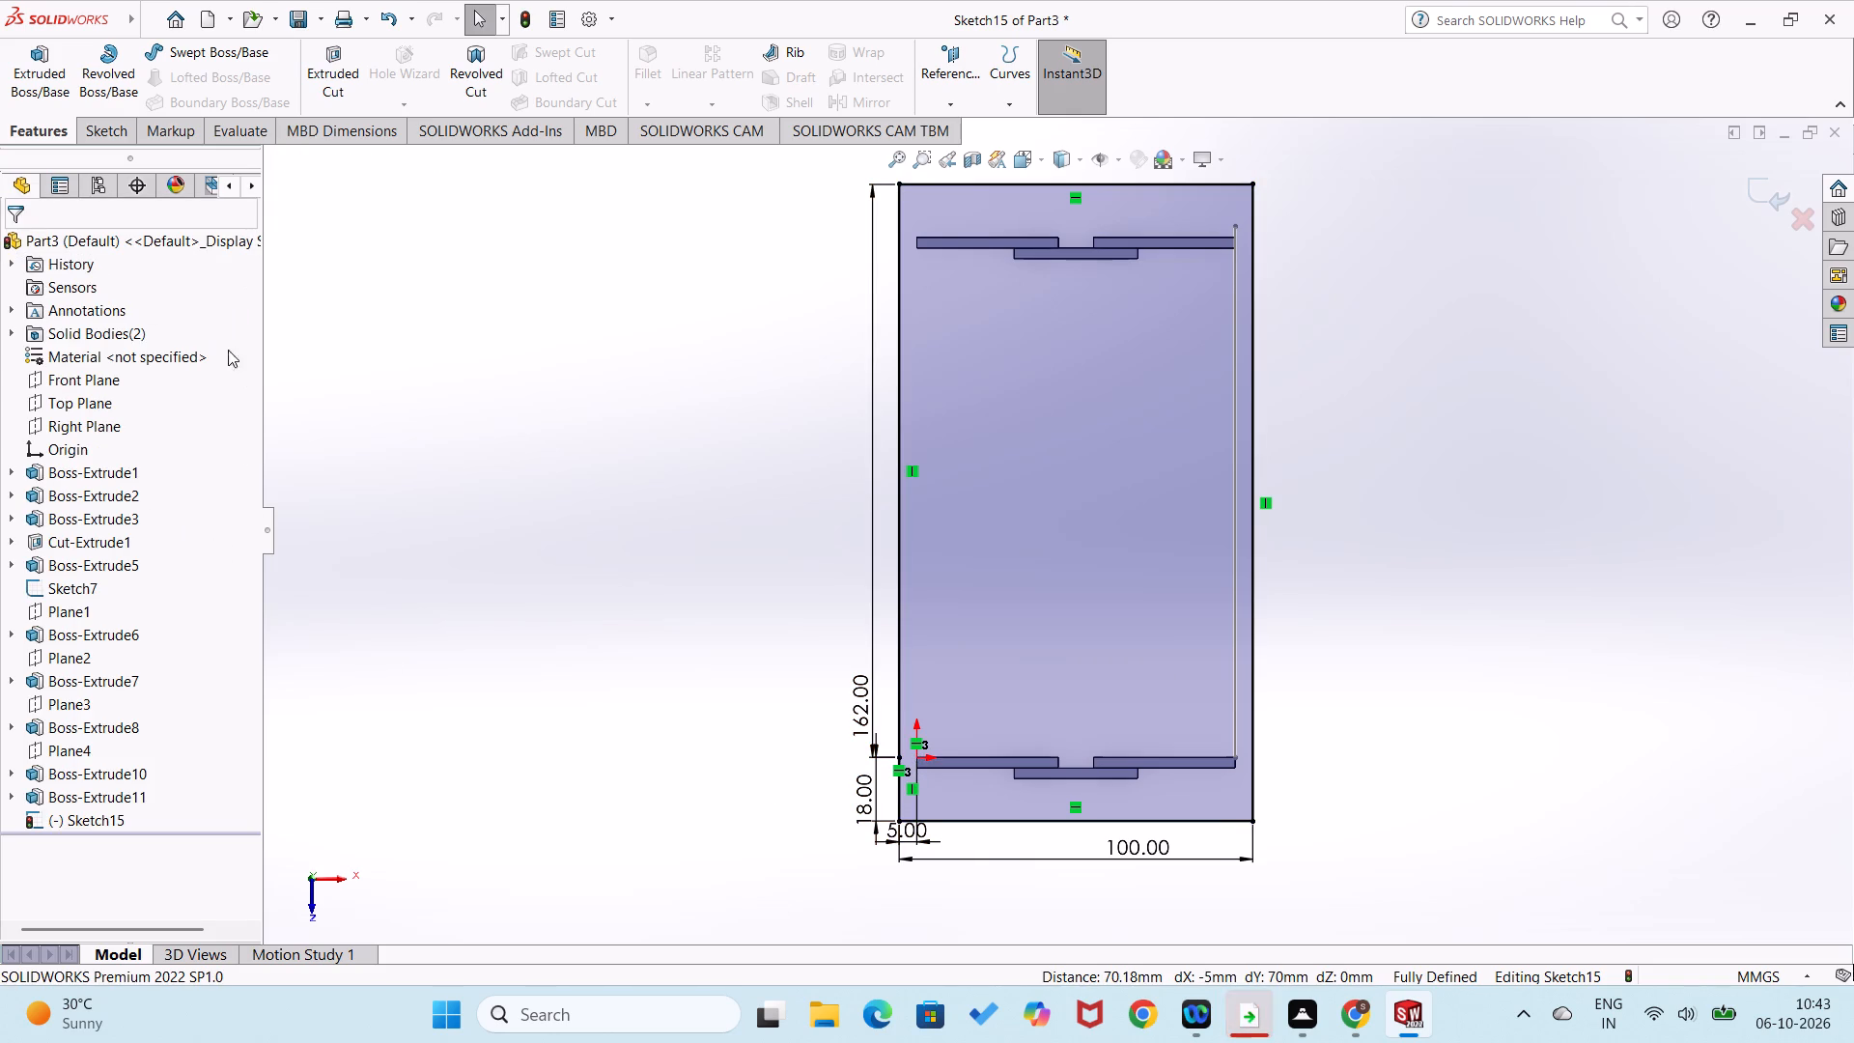
click(388, 480)
click(34, 80)
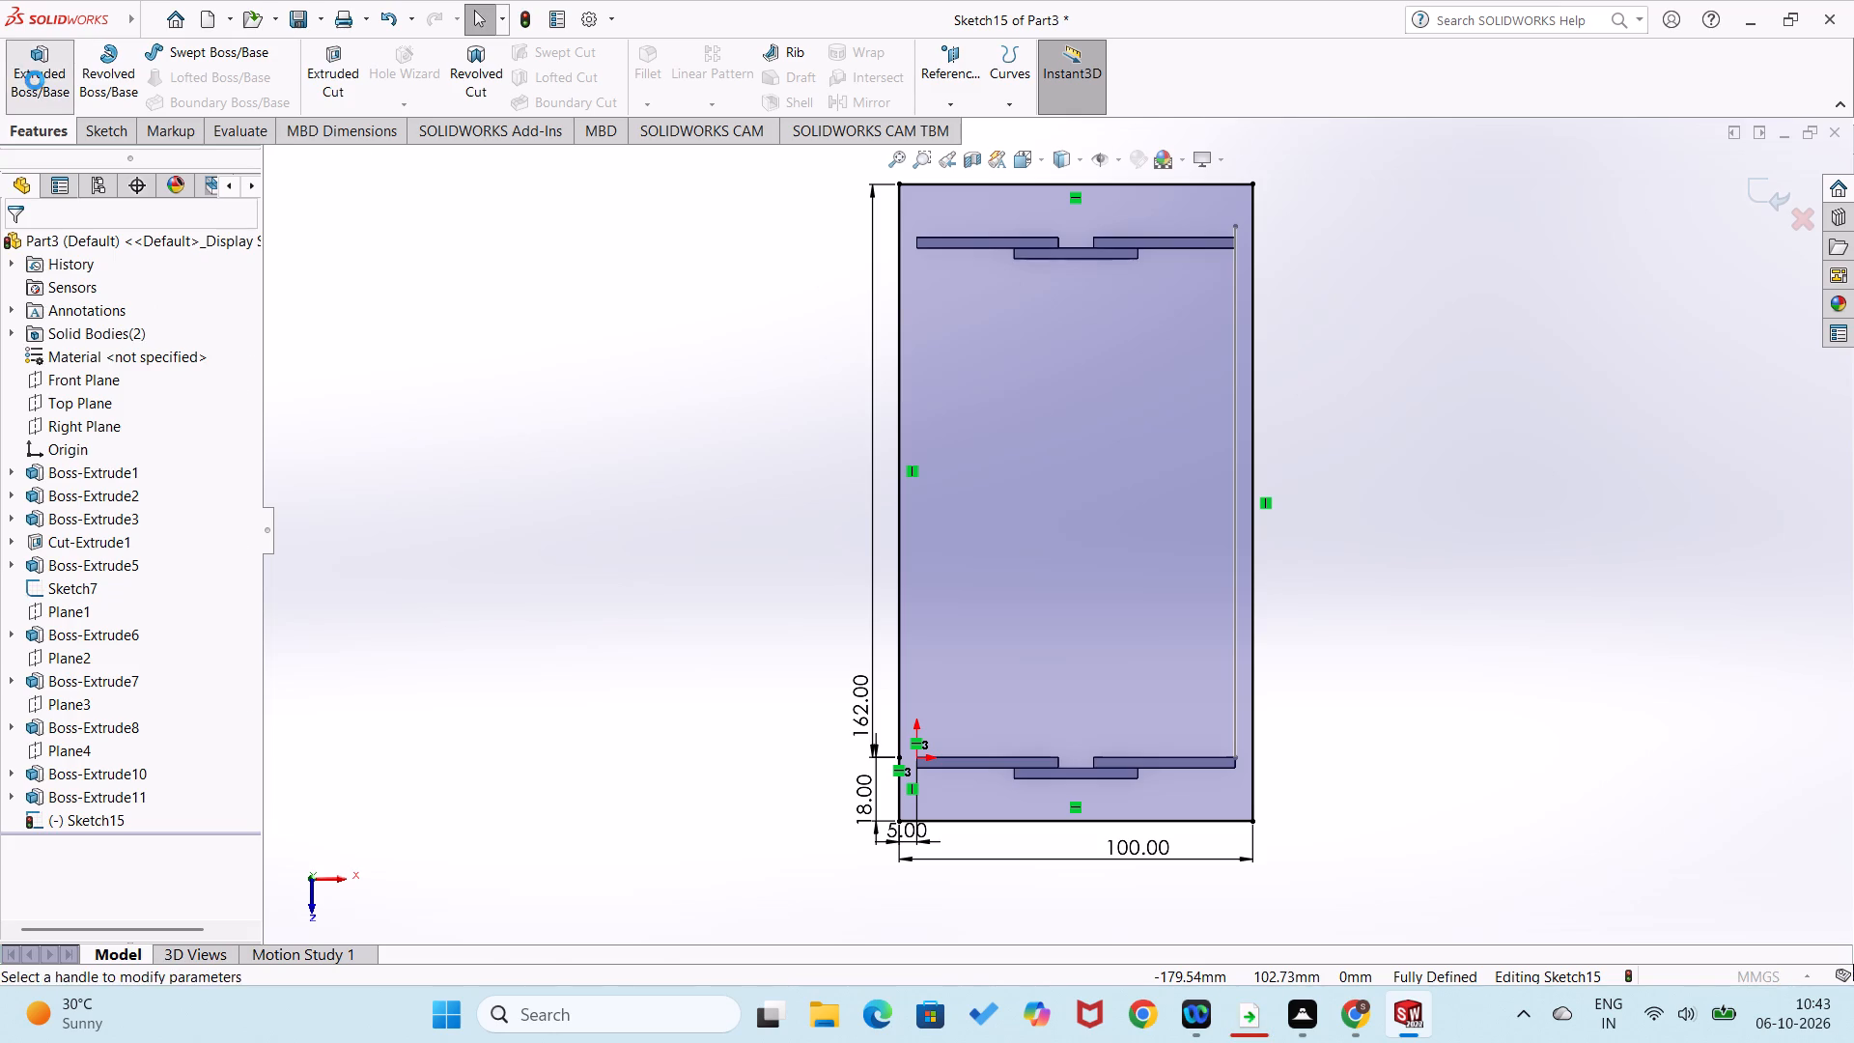
middle_drag(499, 493, 670, 504)
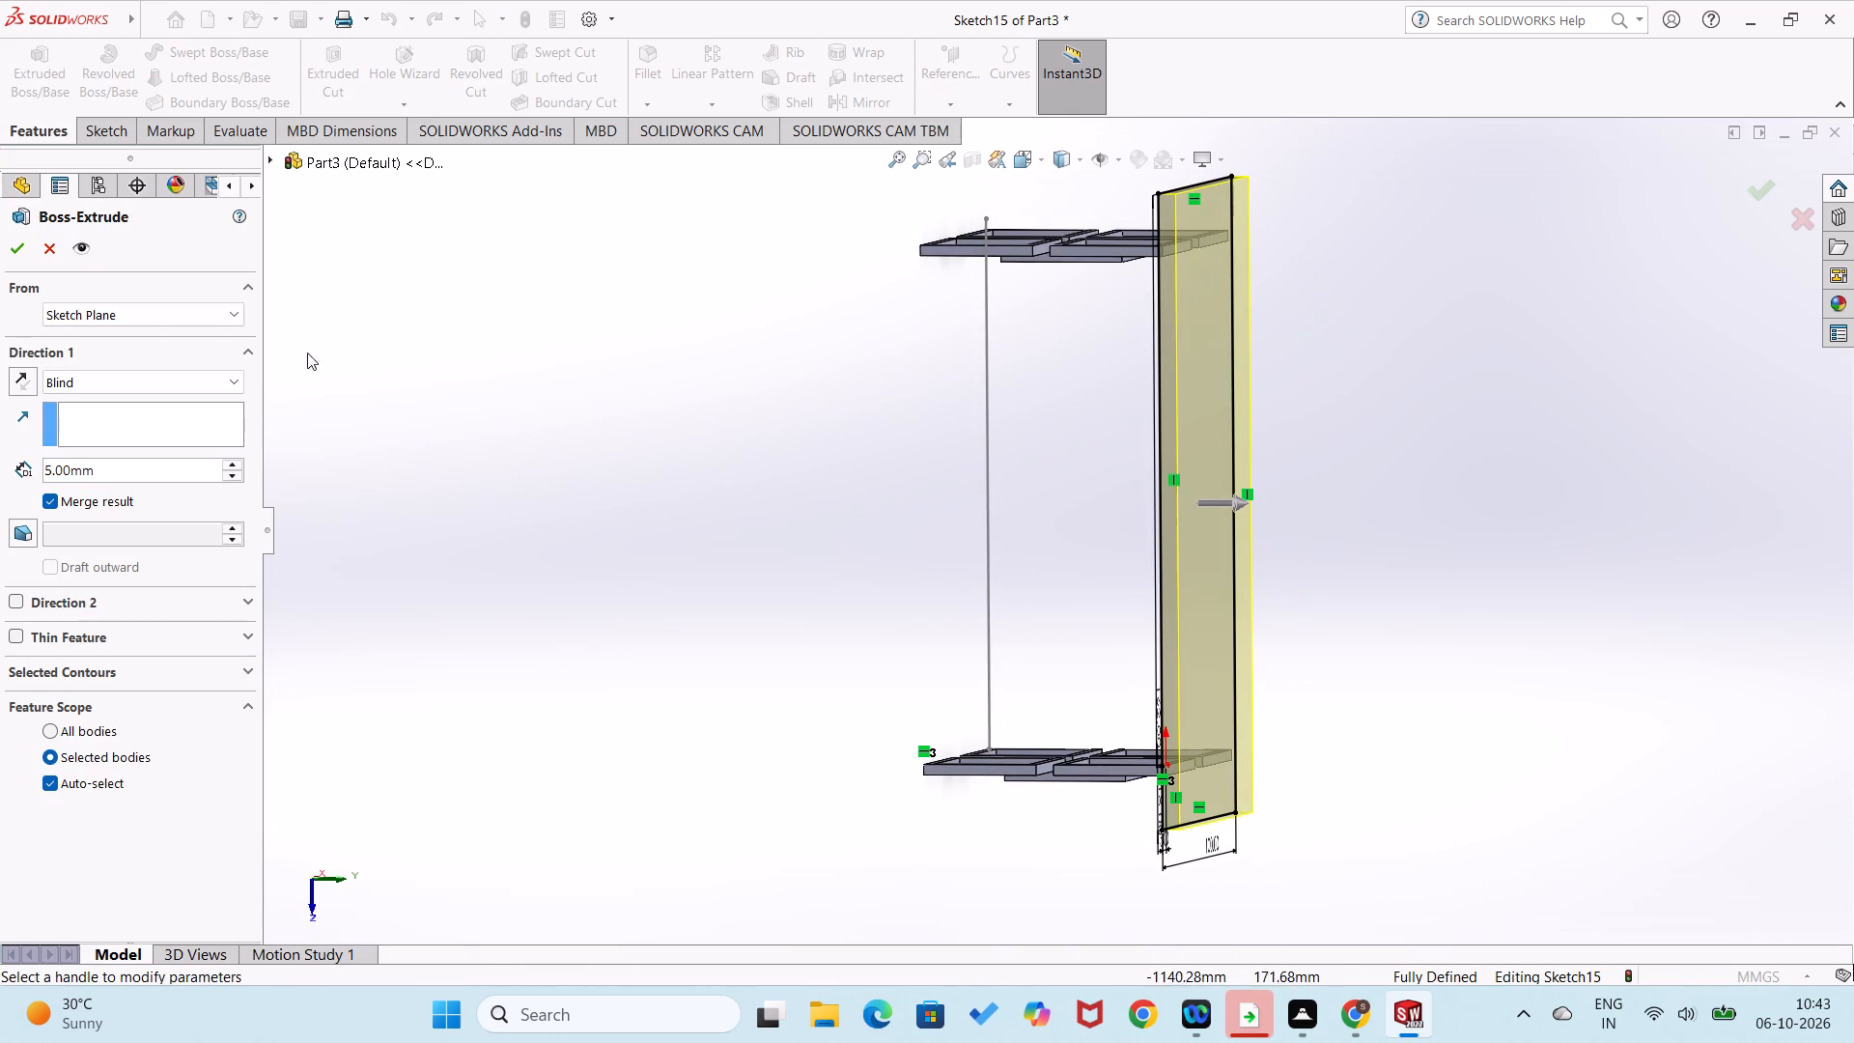
click(15, 385)
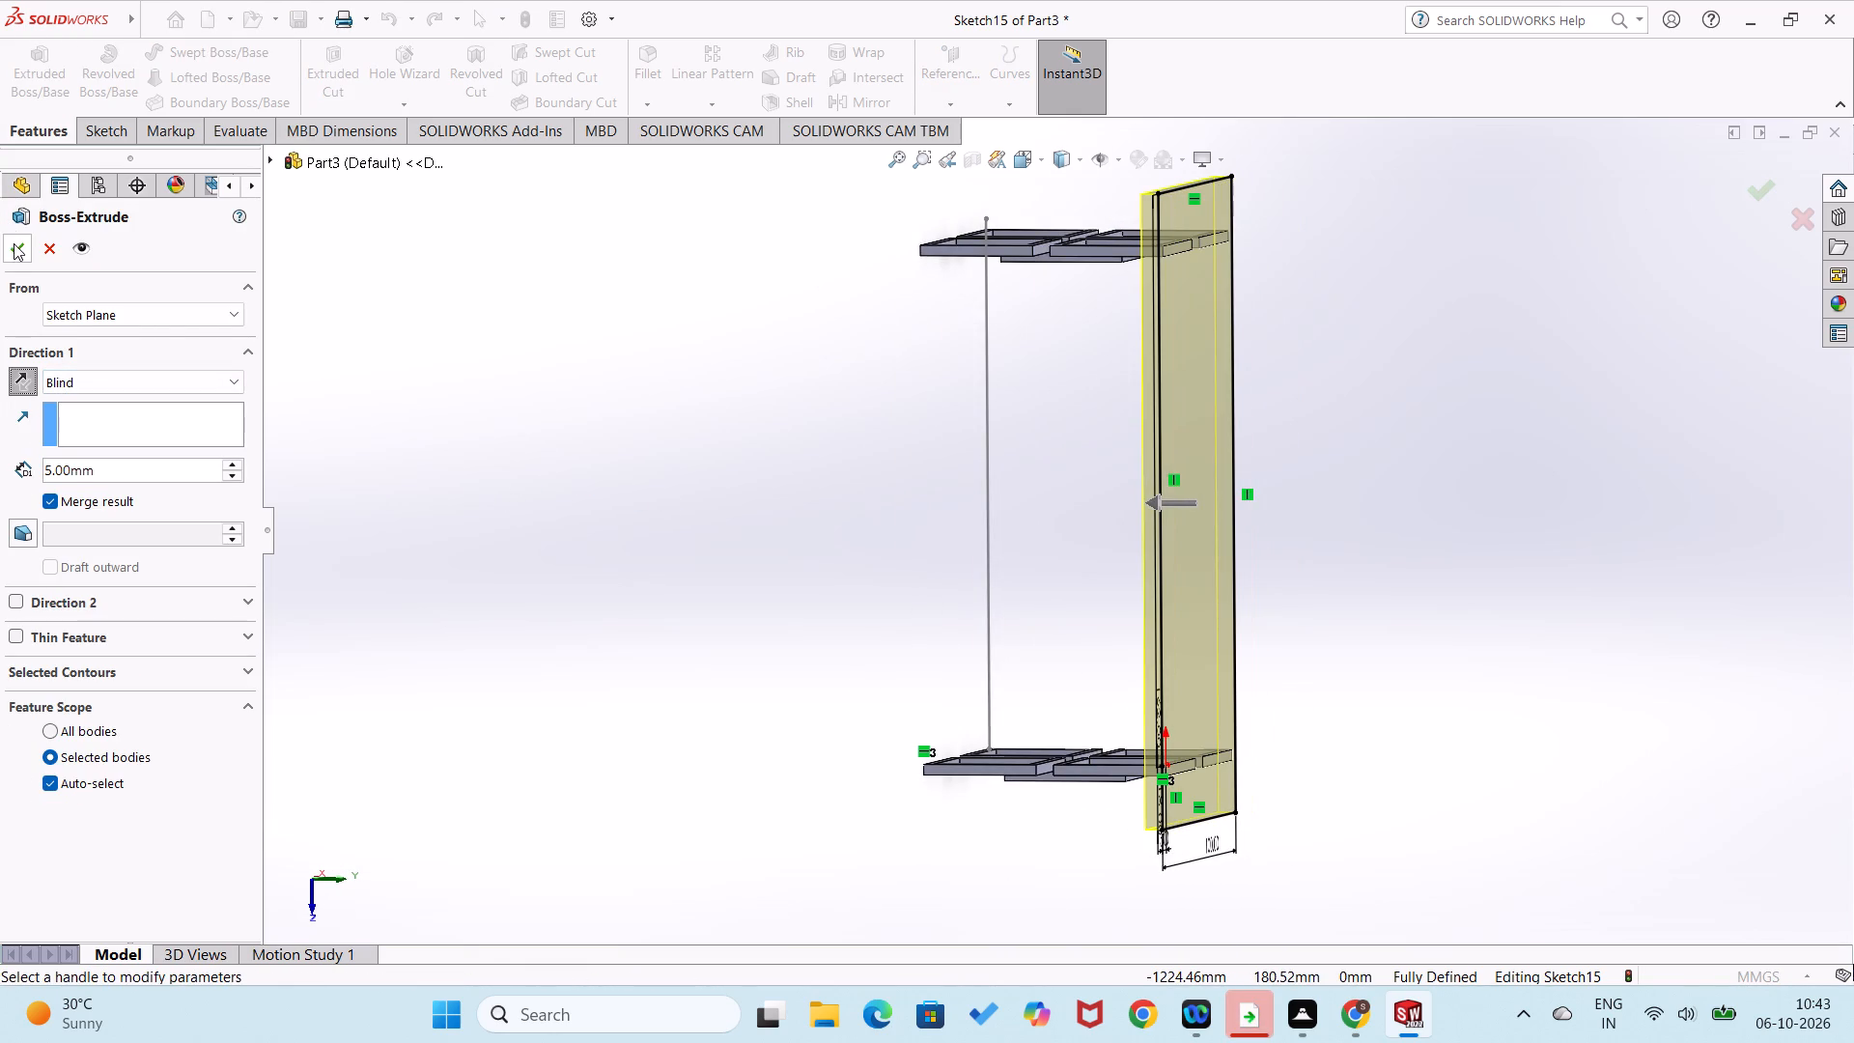
click(14, 243)
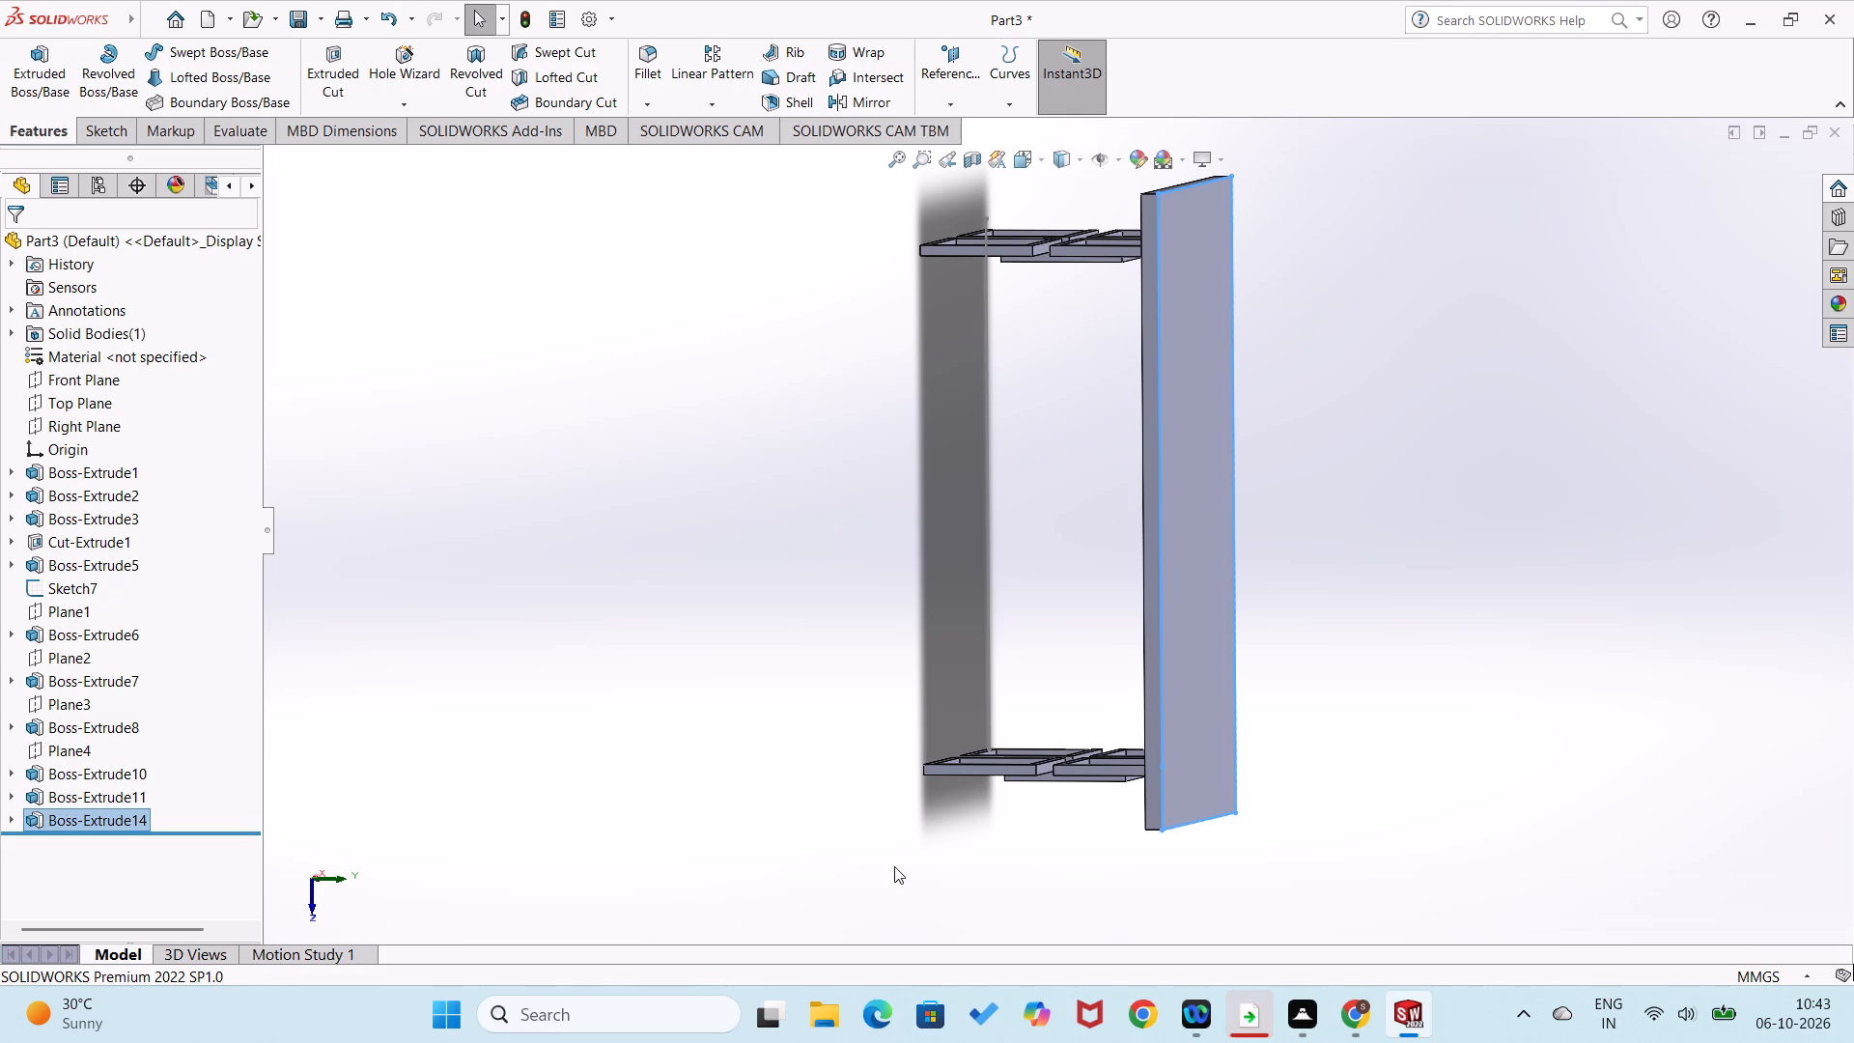
Inspect the table's top panel and both sets of leg frames from several angles, ending in the isometric view.
key(ctrl+7)
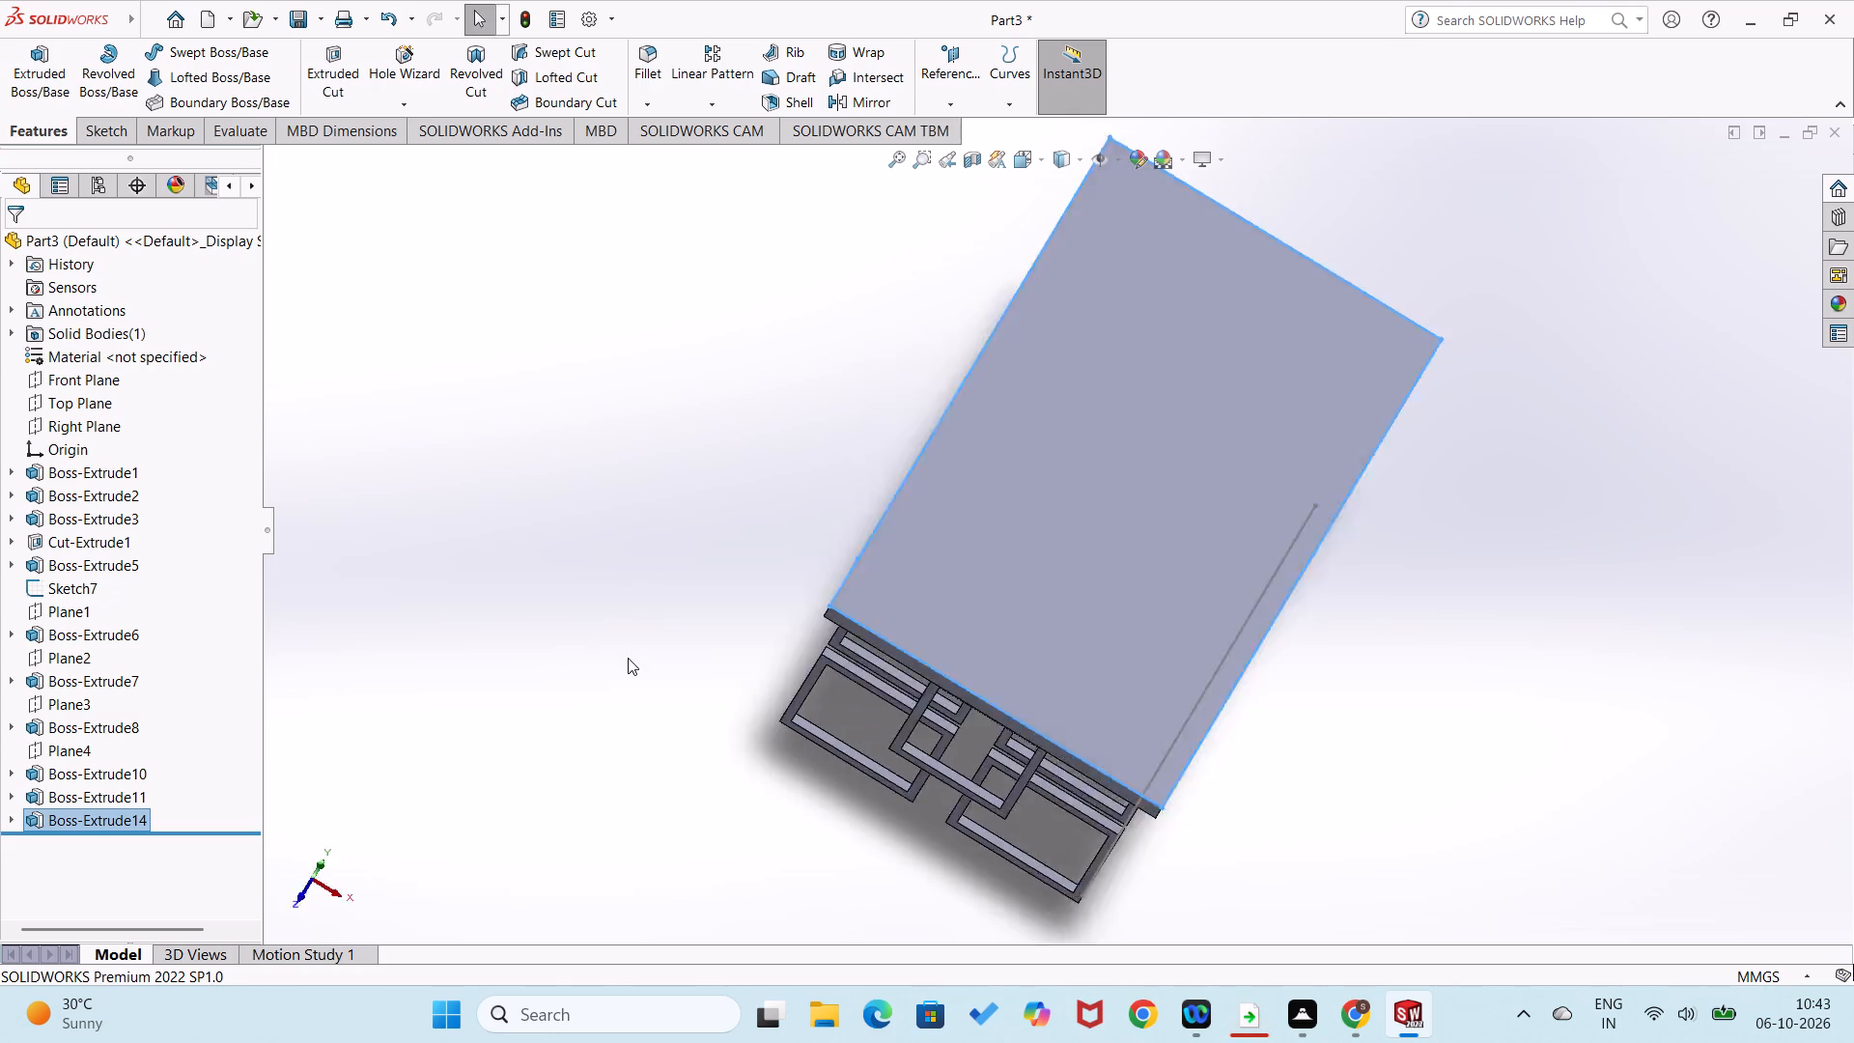
click(633, 806)
middle_drag(633, 806, 515, 782)
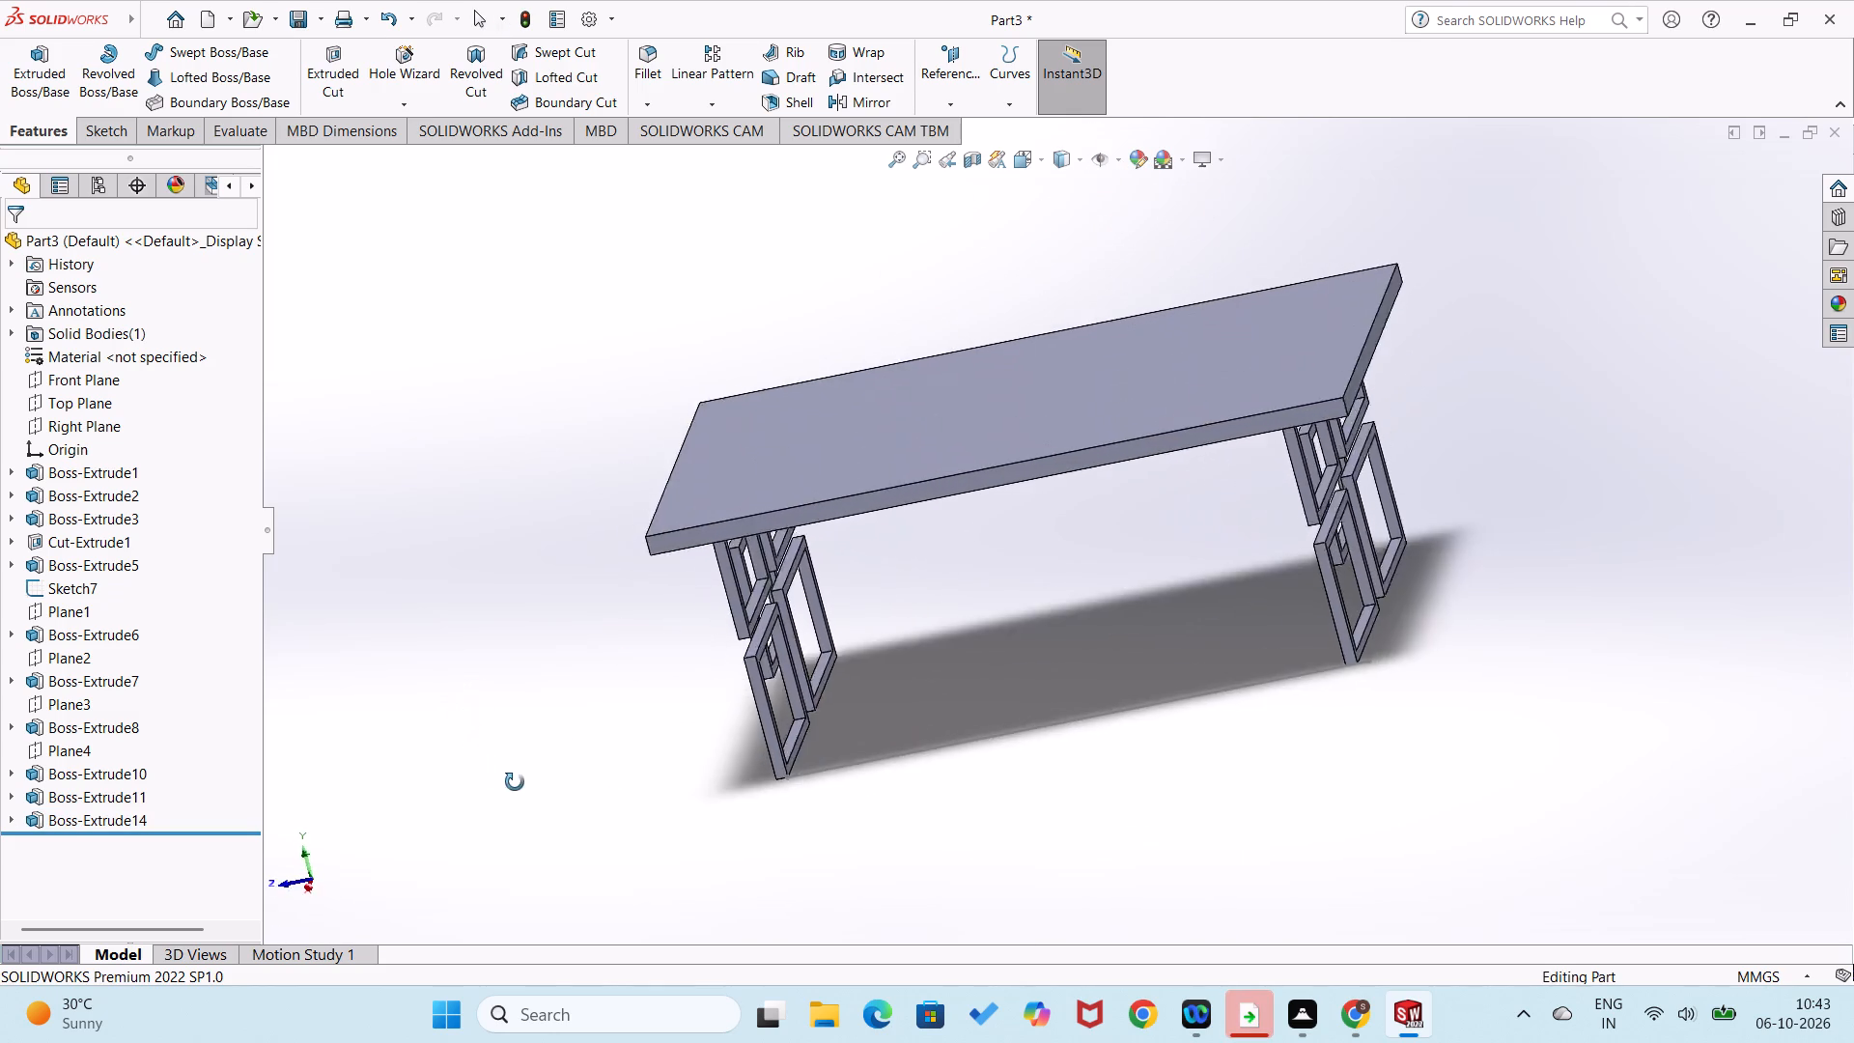
middle_drag(515, 782, 627, 768)
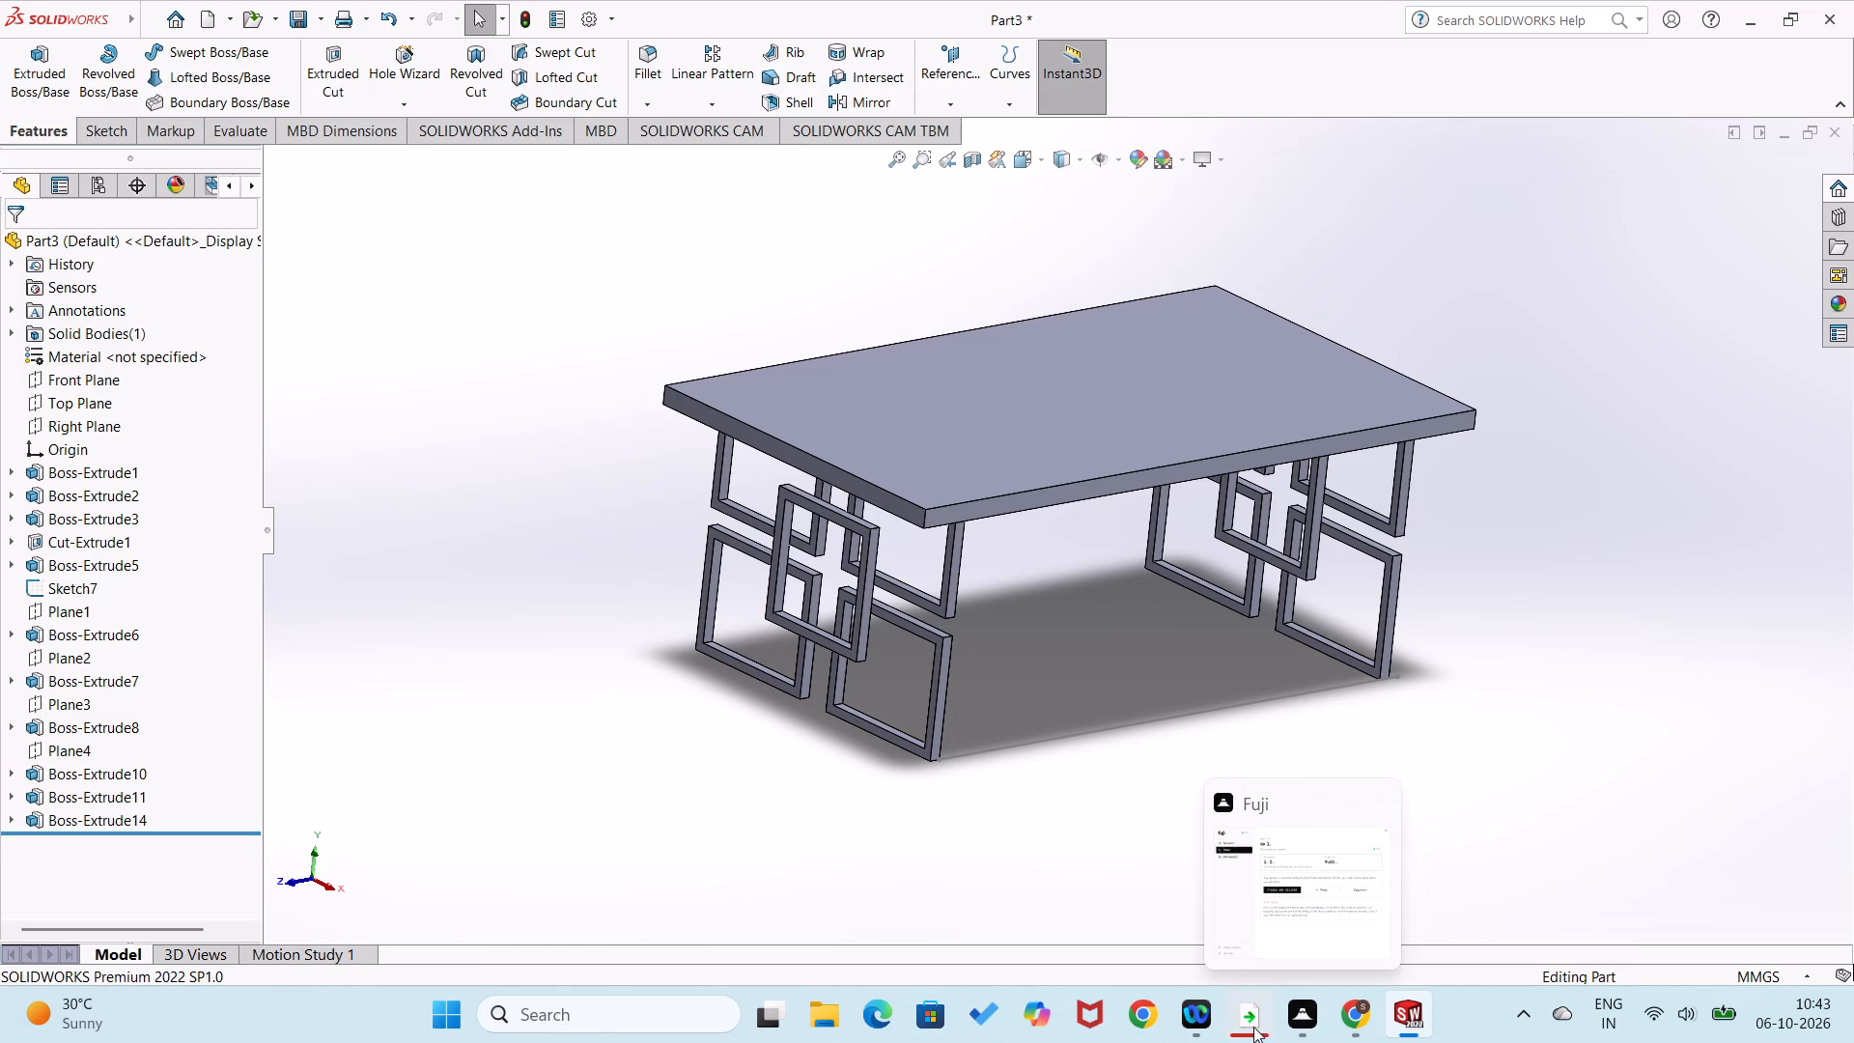
click(1275, 721)
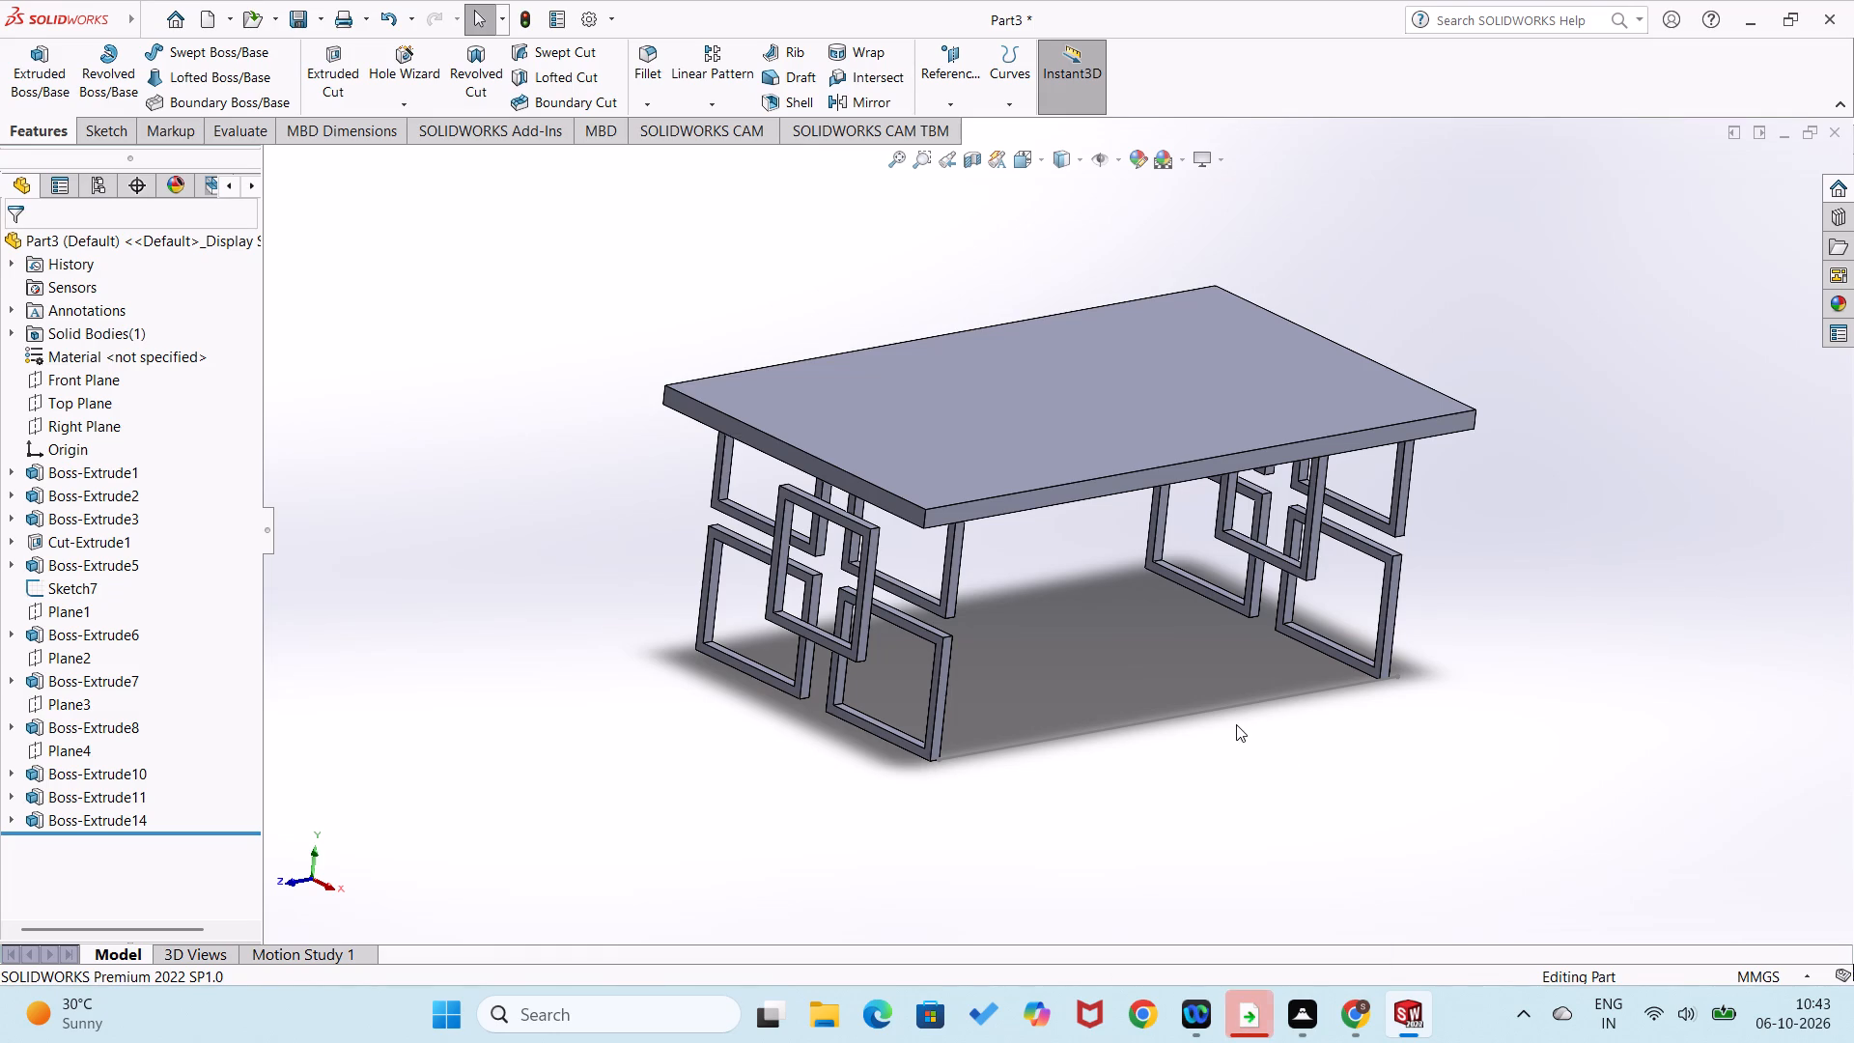
middle_drag(1236, 724, 1245, 772)
key(ctrl+7)
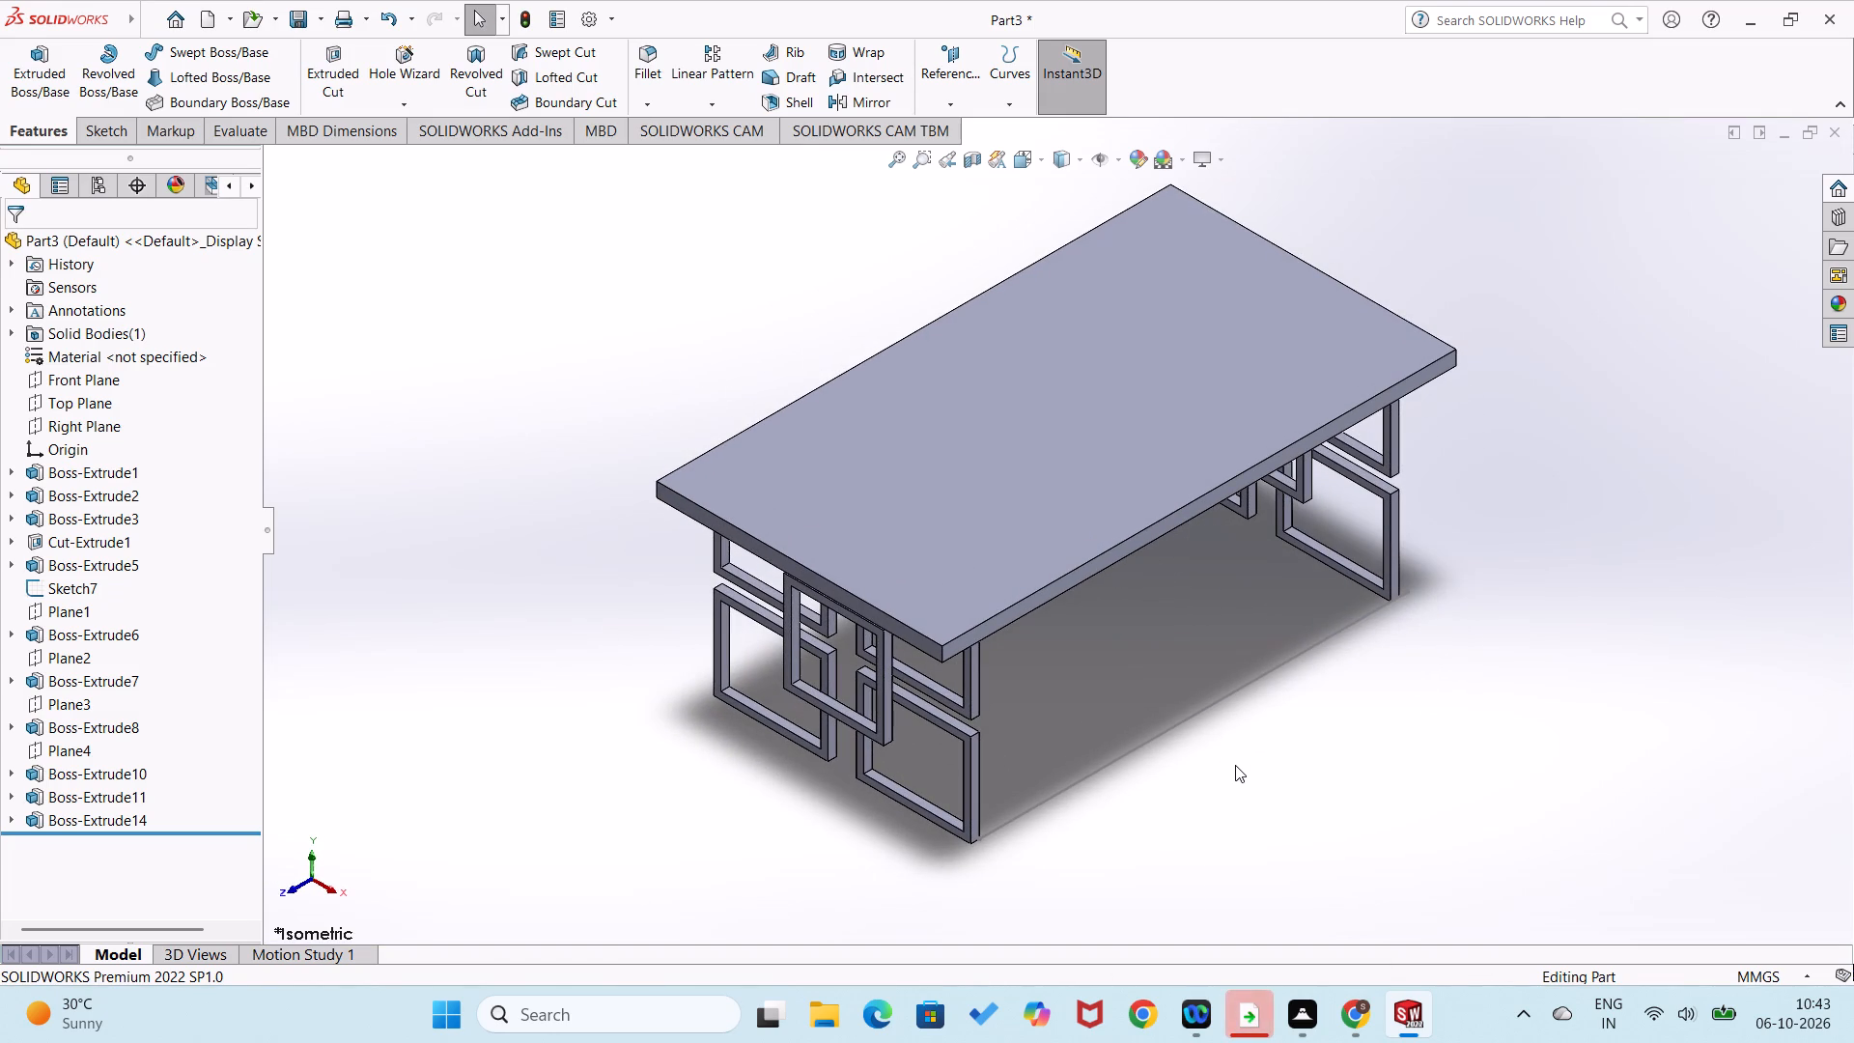
Save the part in the Documents folder under the name student1.
key(ctrl+s)
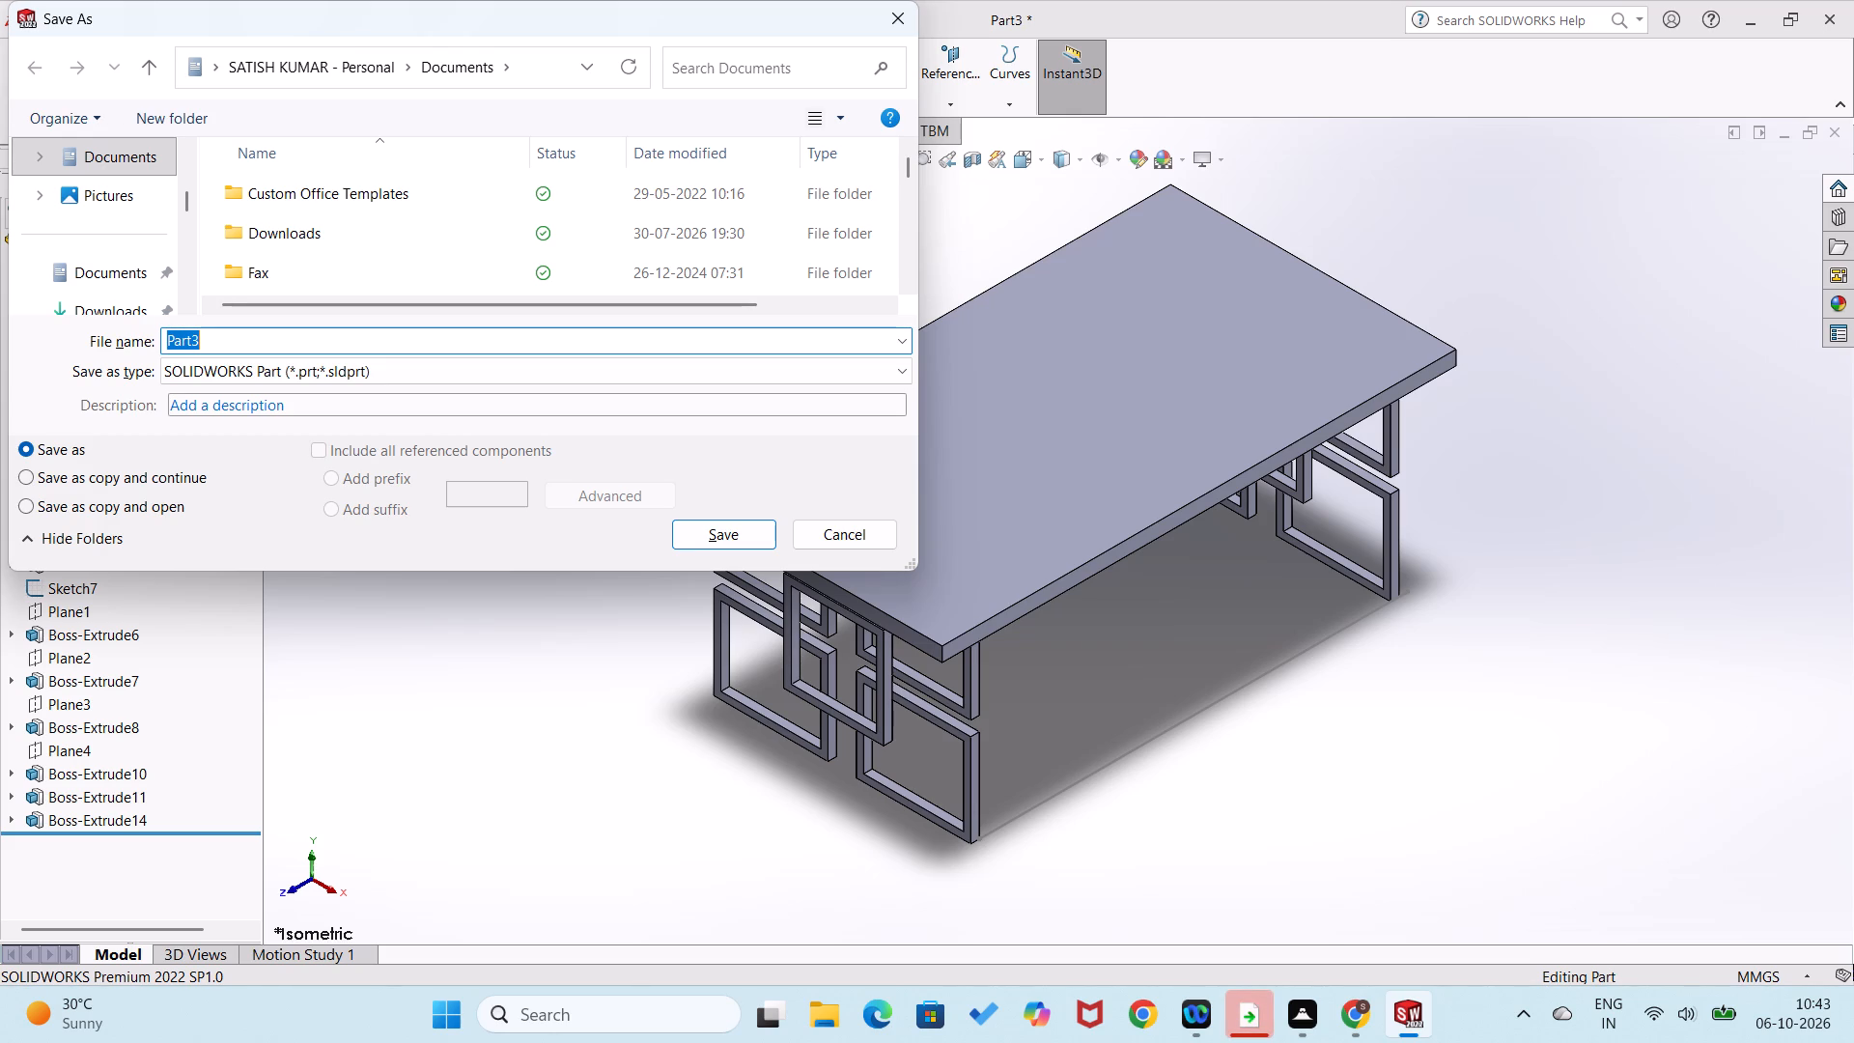
text(sti)
key(BackSpace)
text(ude)
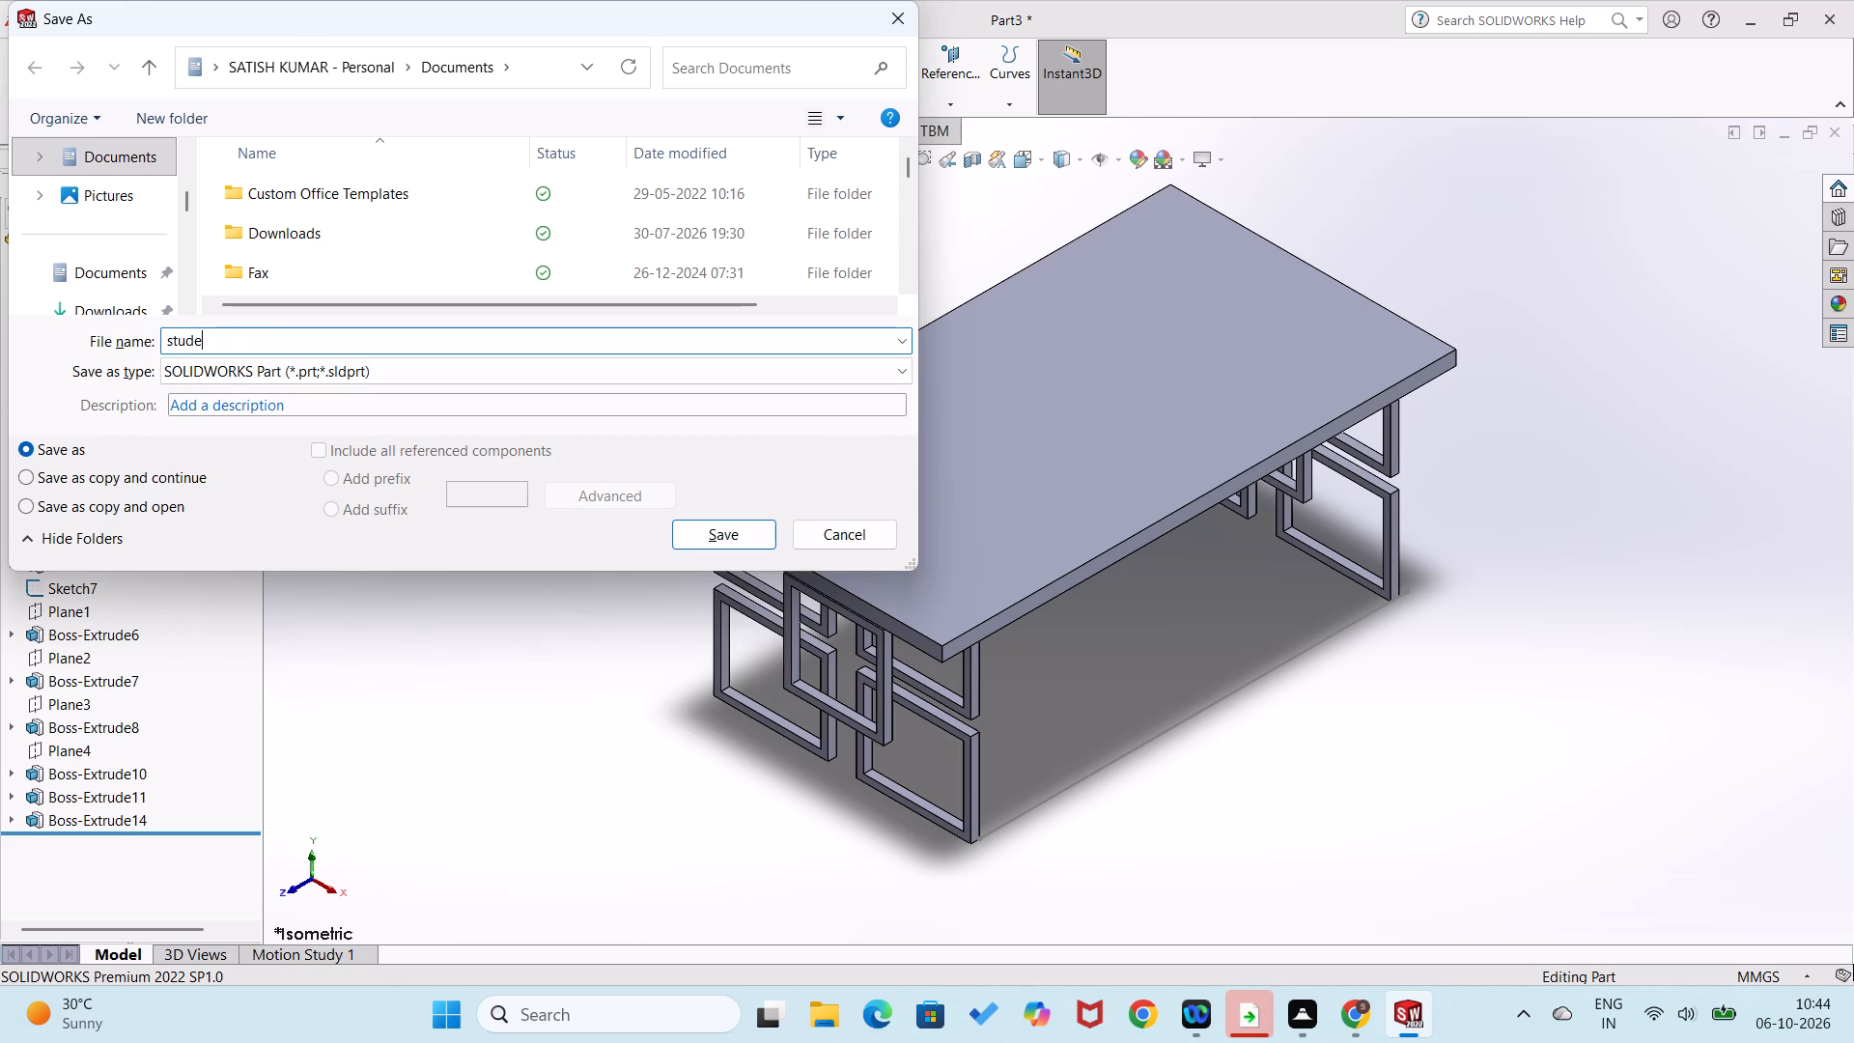
key(m)
key(BackSpace)
text(nt)
key(1)
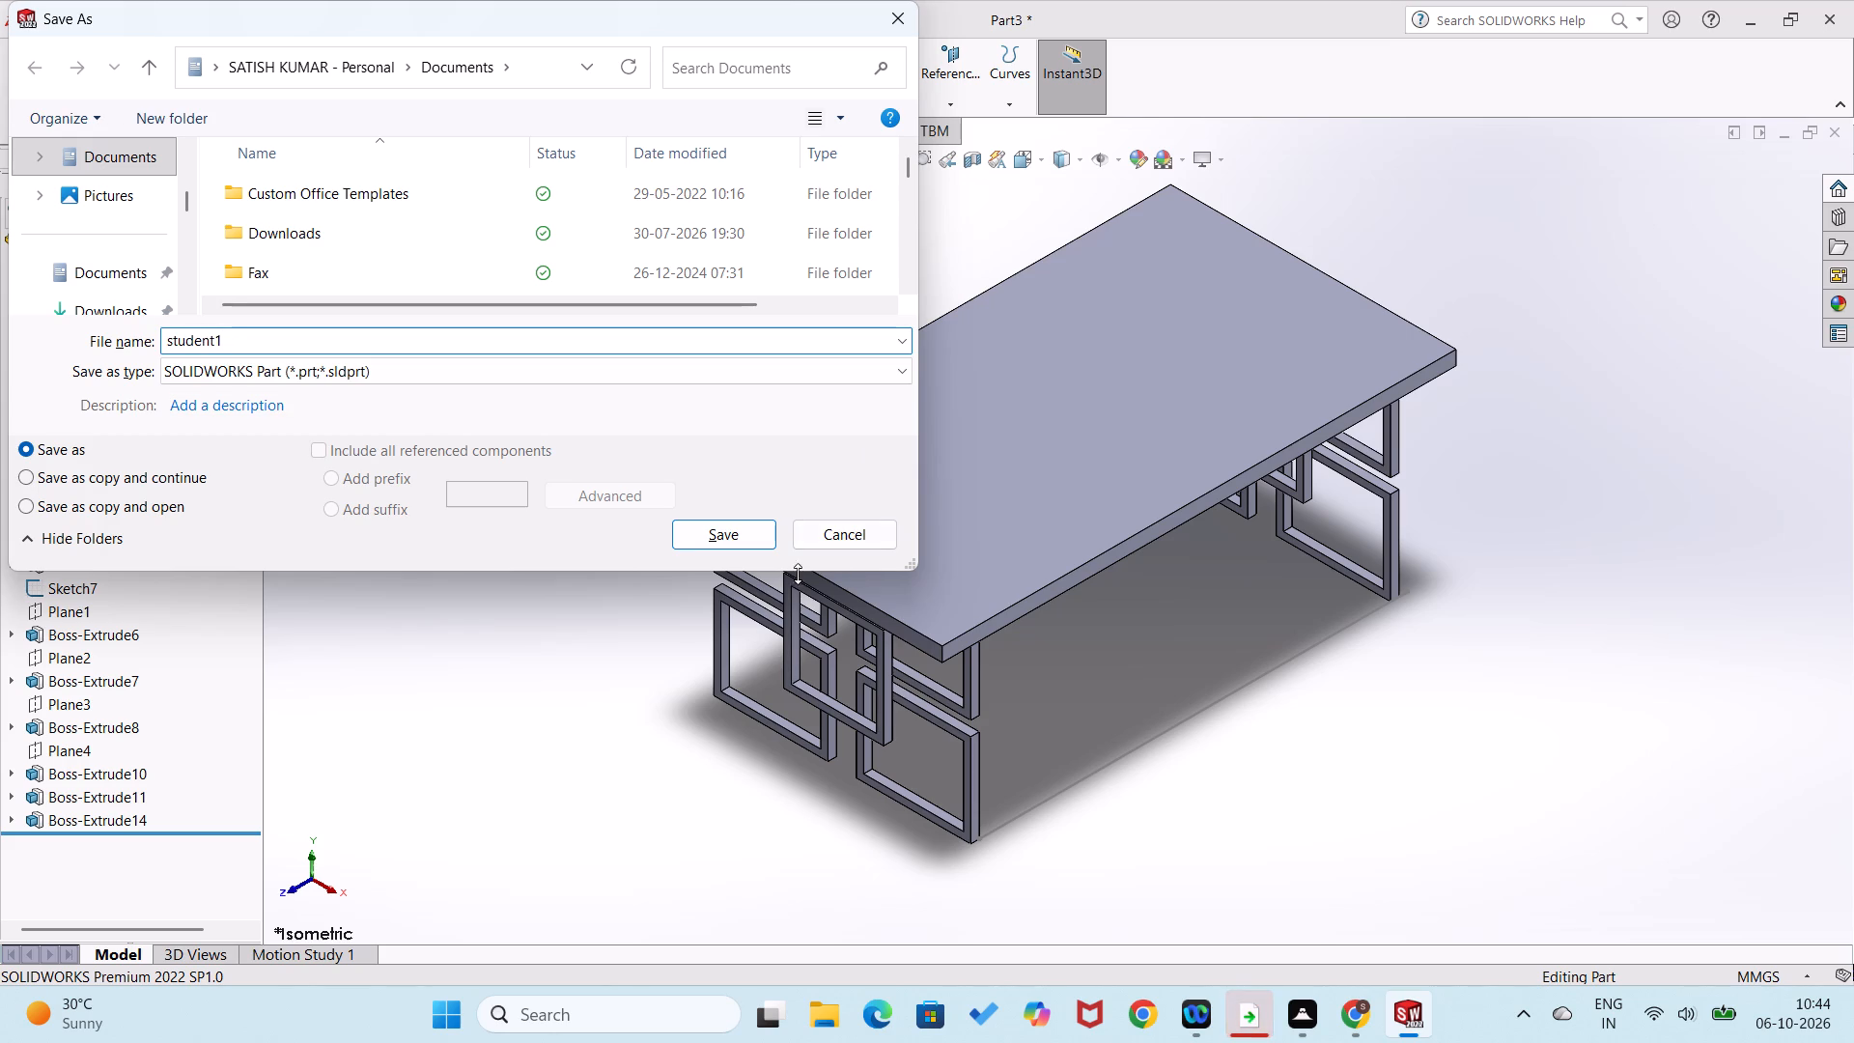
click(719, 517)
click(719, 534)
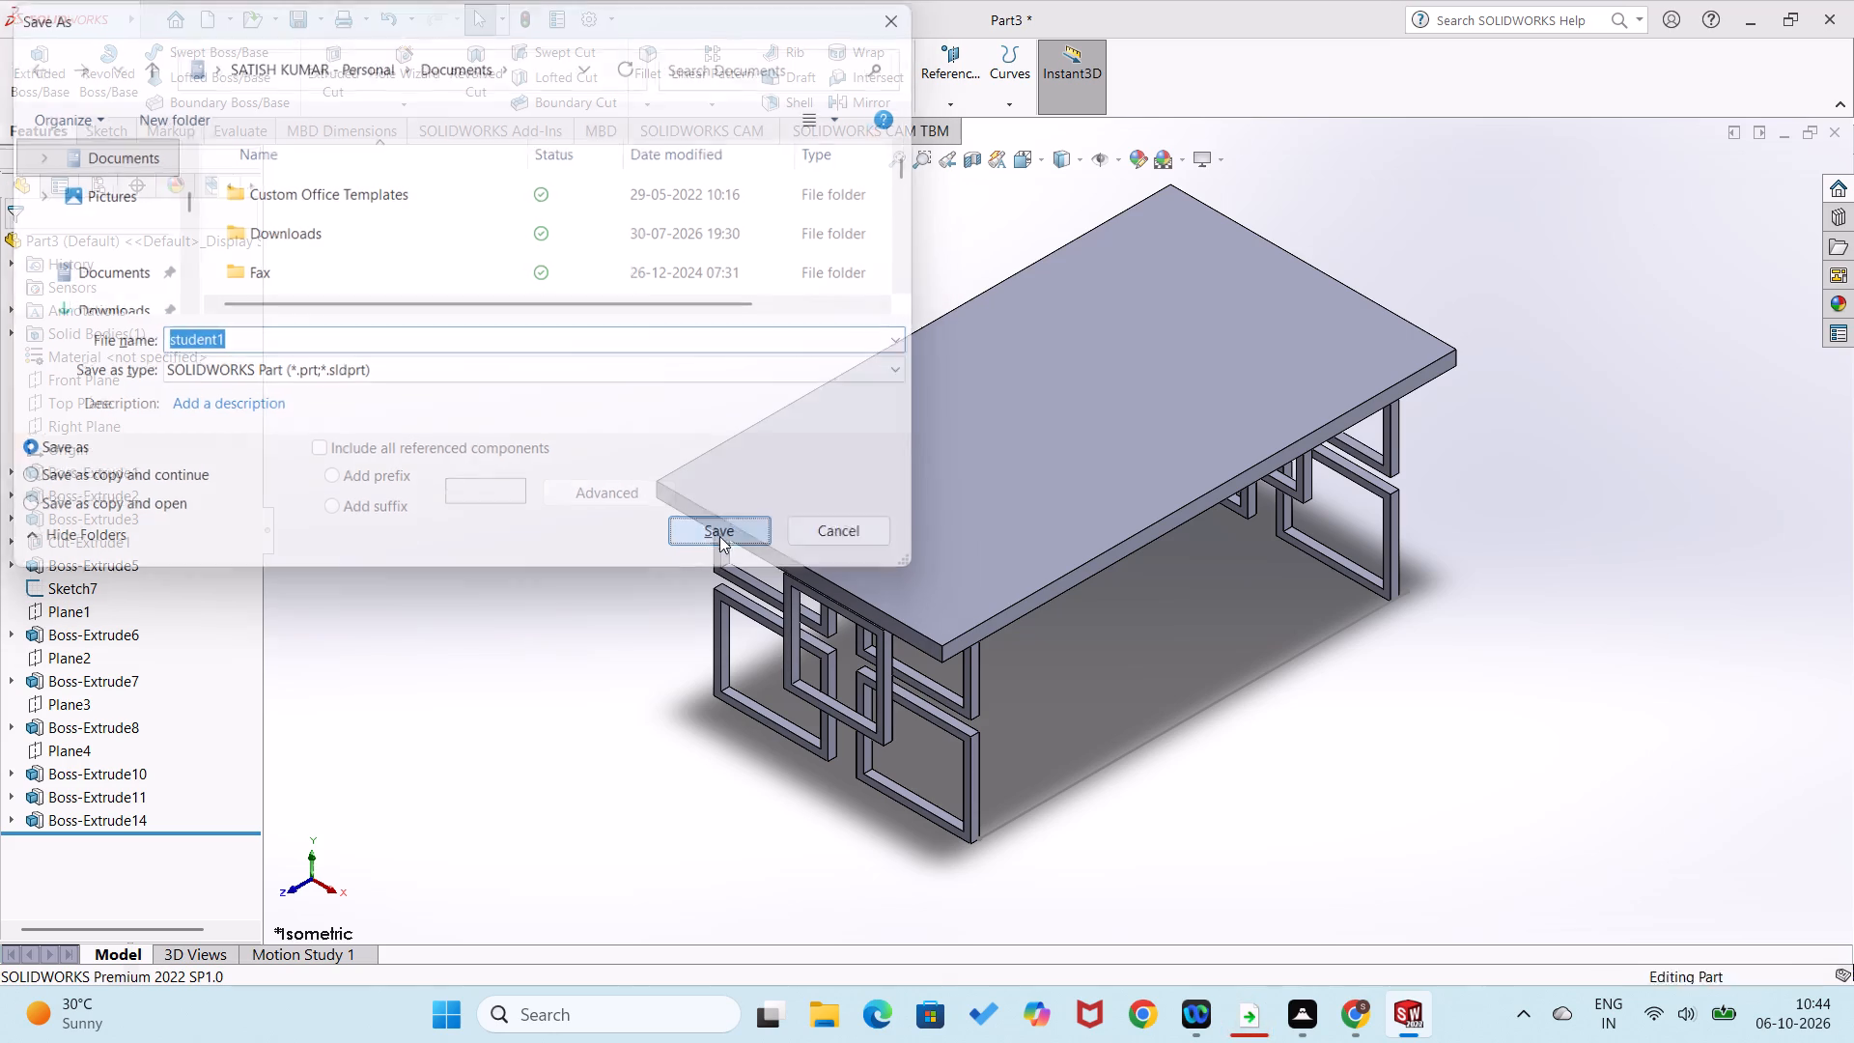